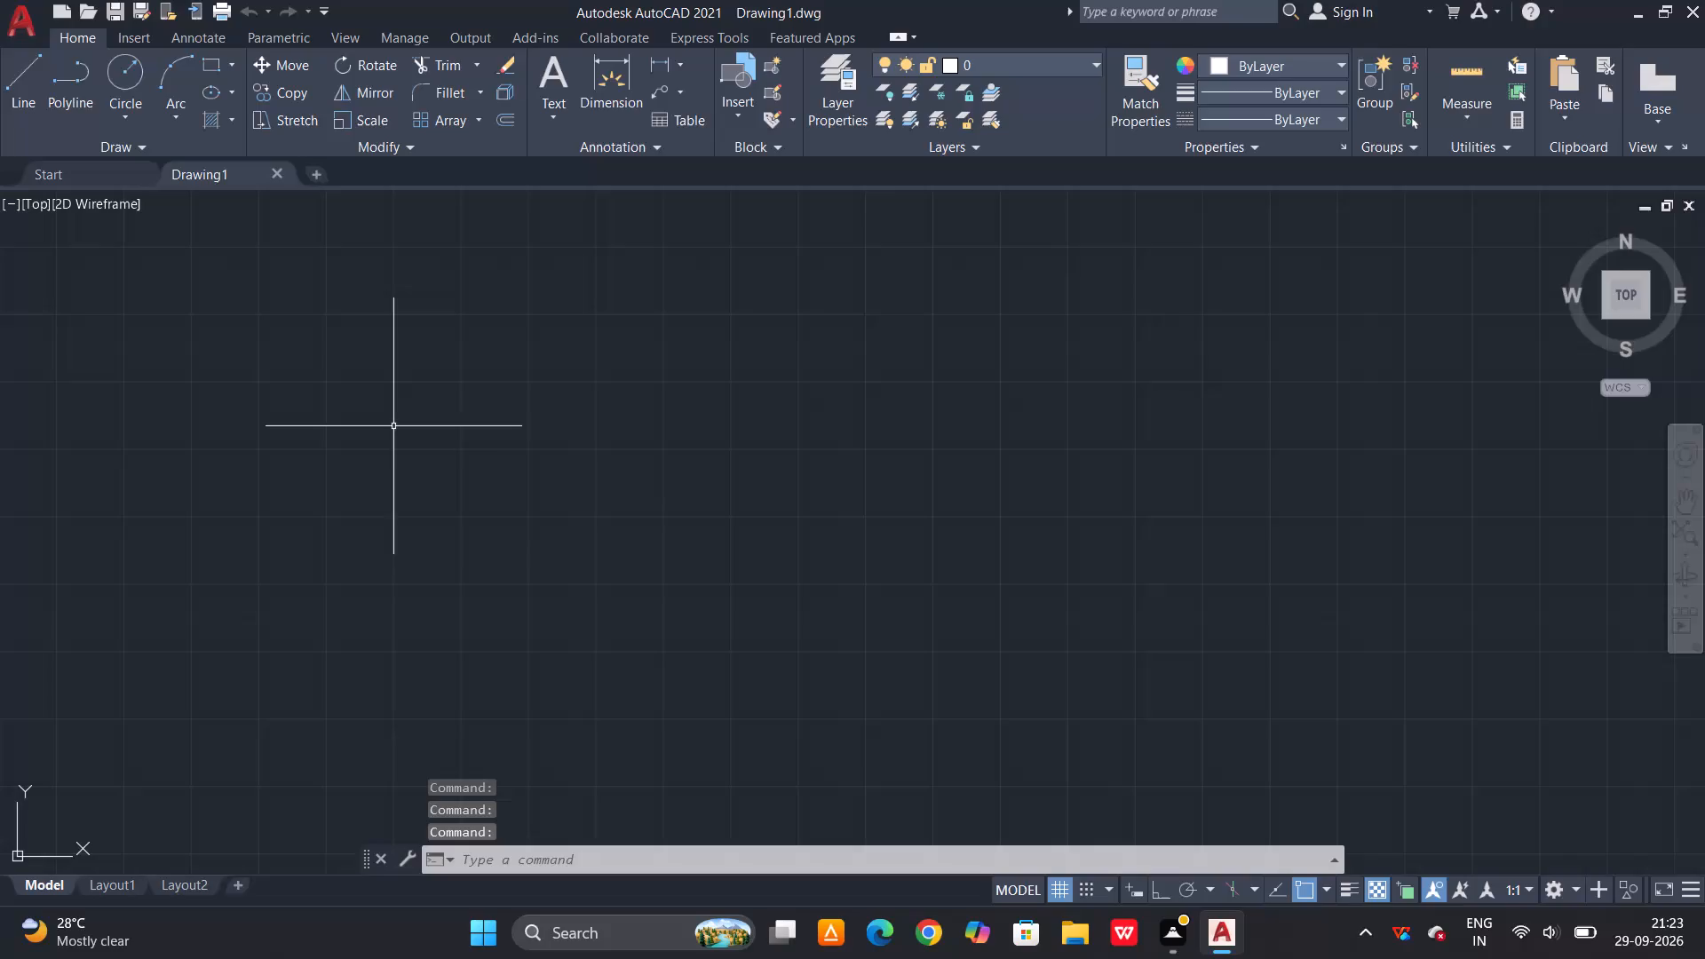
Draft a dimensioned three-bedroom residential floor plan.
Turn on command log file recording with LOGFILEON.
text(LOGFILEON)
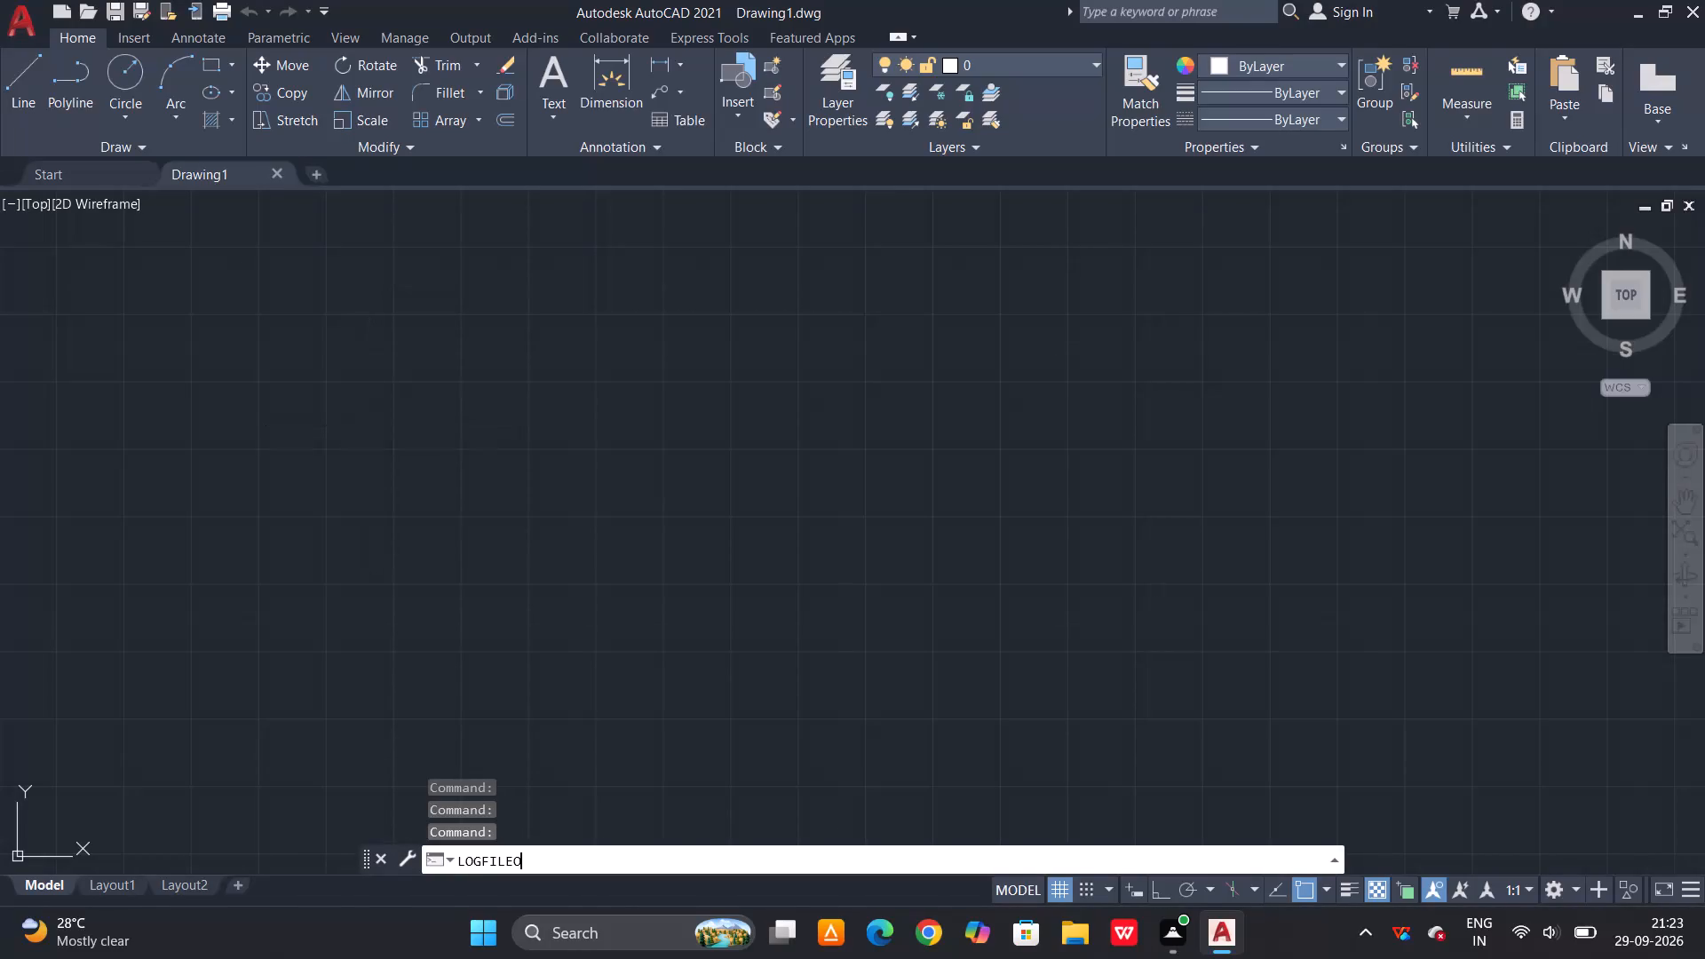
key(Return)
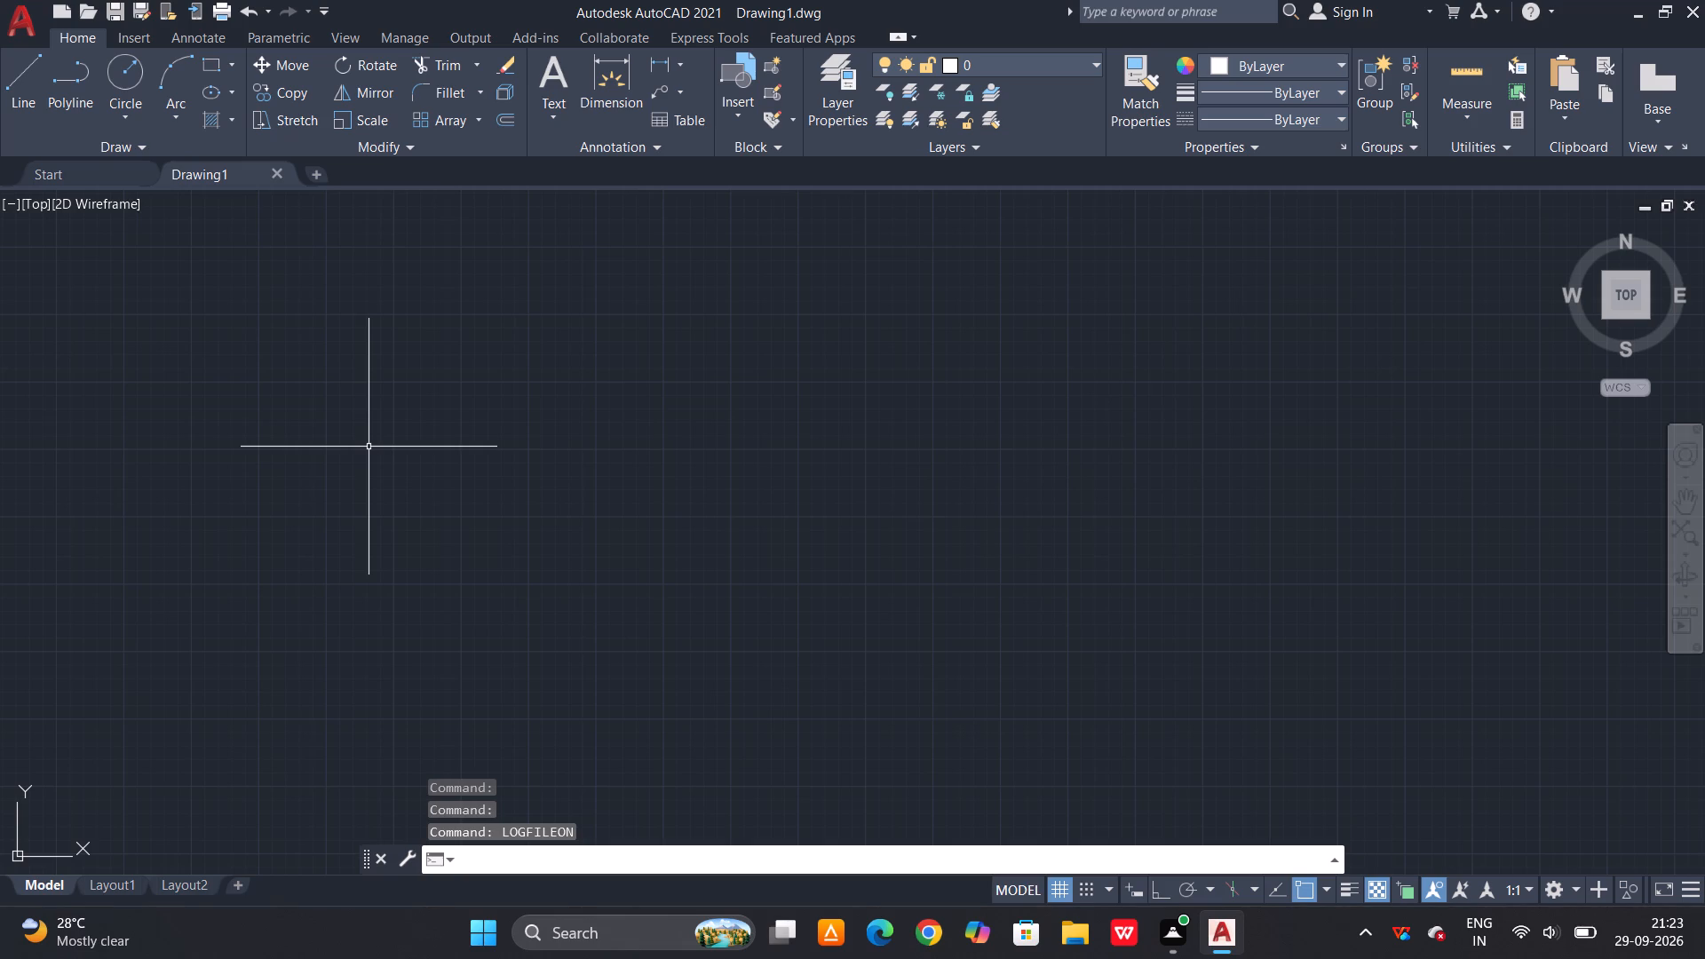
Set the drawing units to a length precision of 0.00 and the insertion scale to centimeters.
text(UN)
key(space)
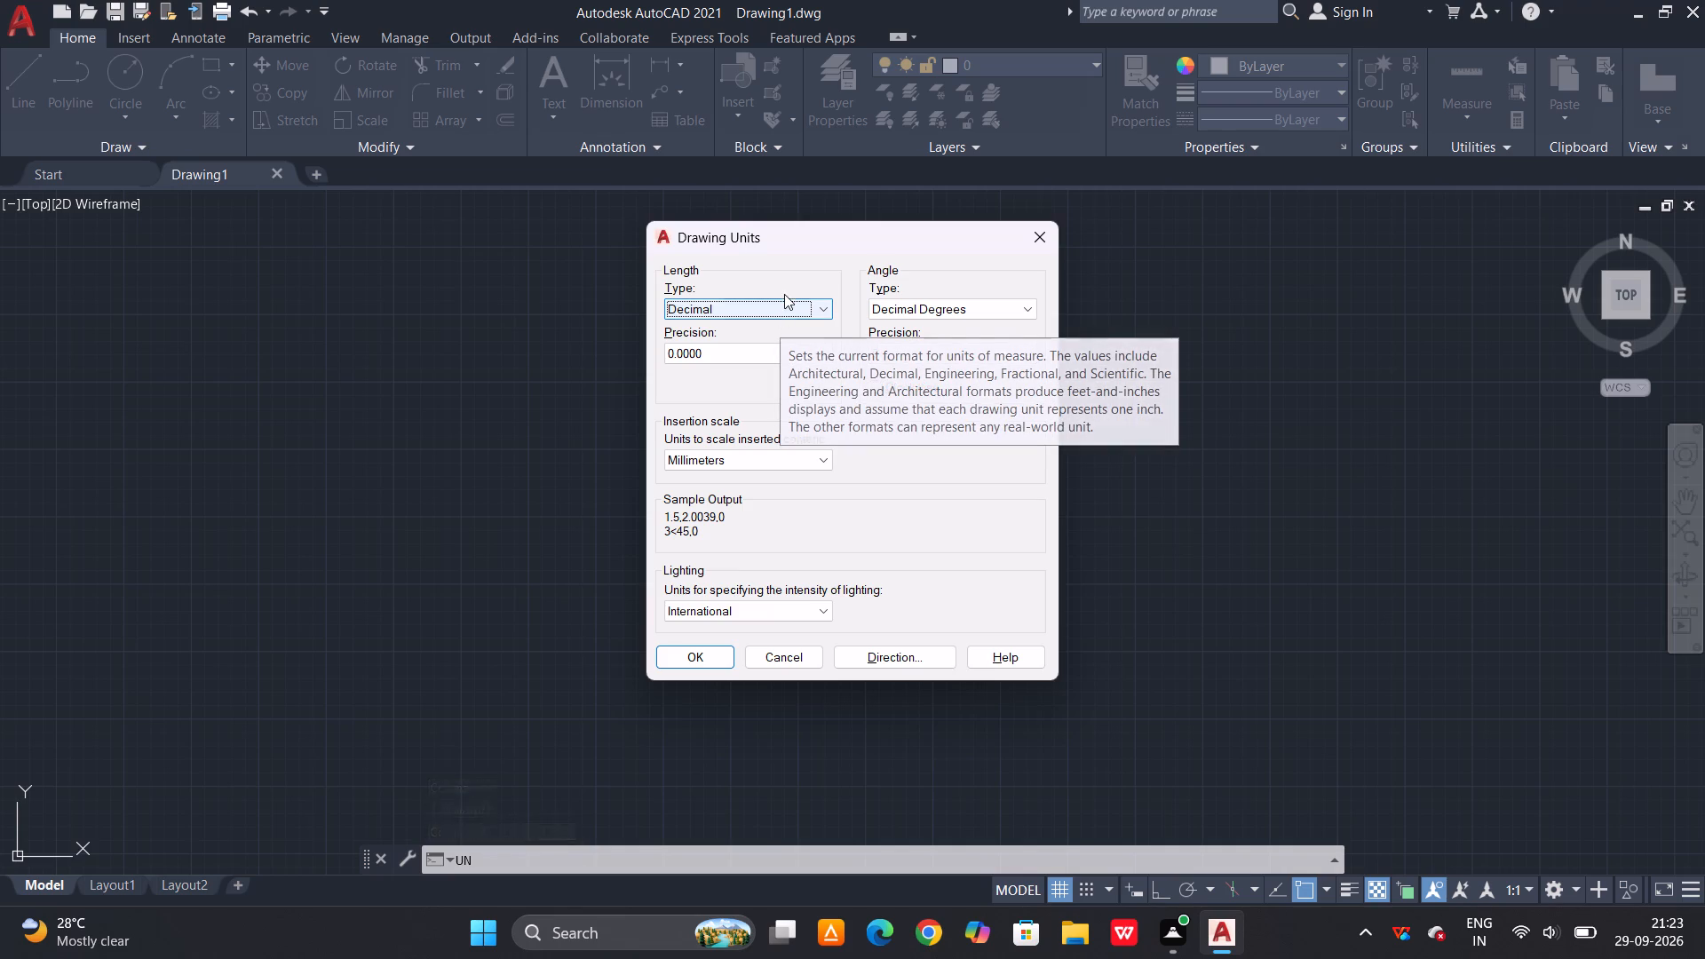
click(757, 345)
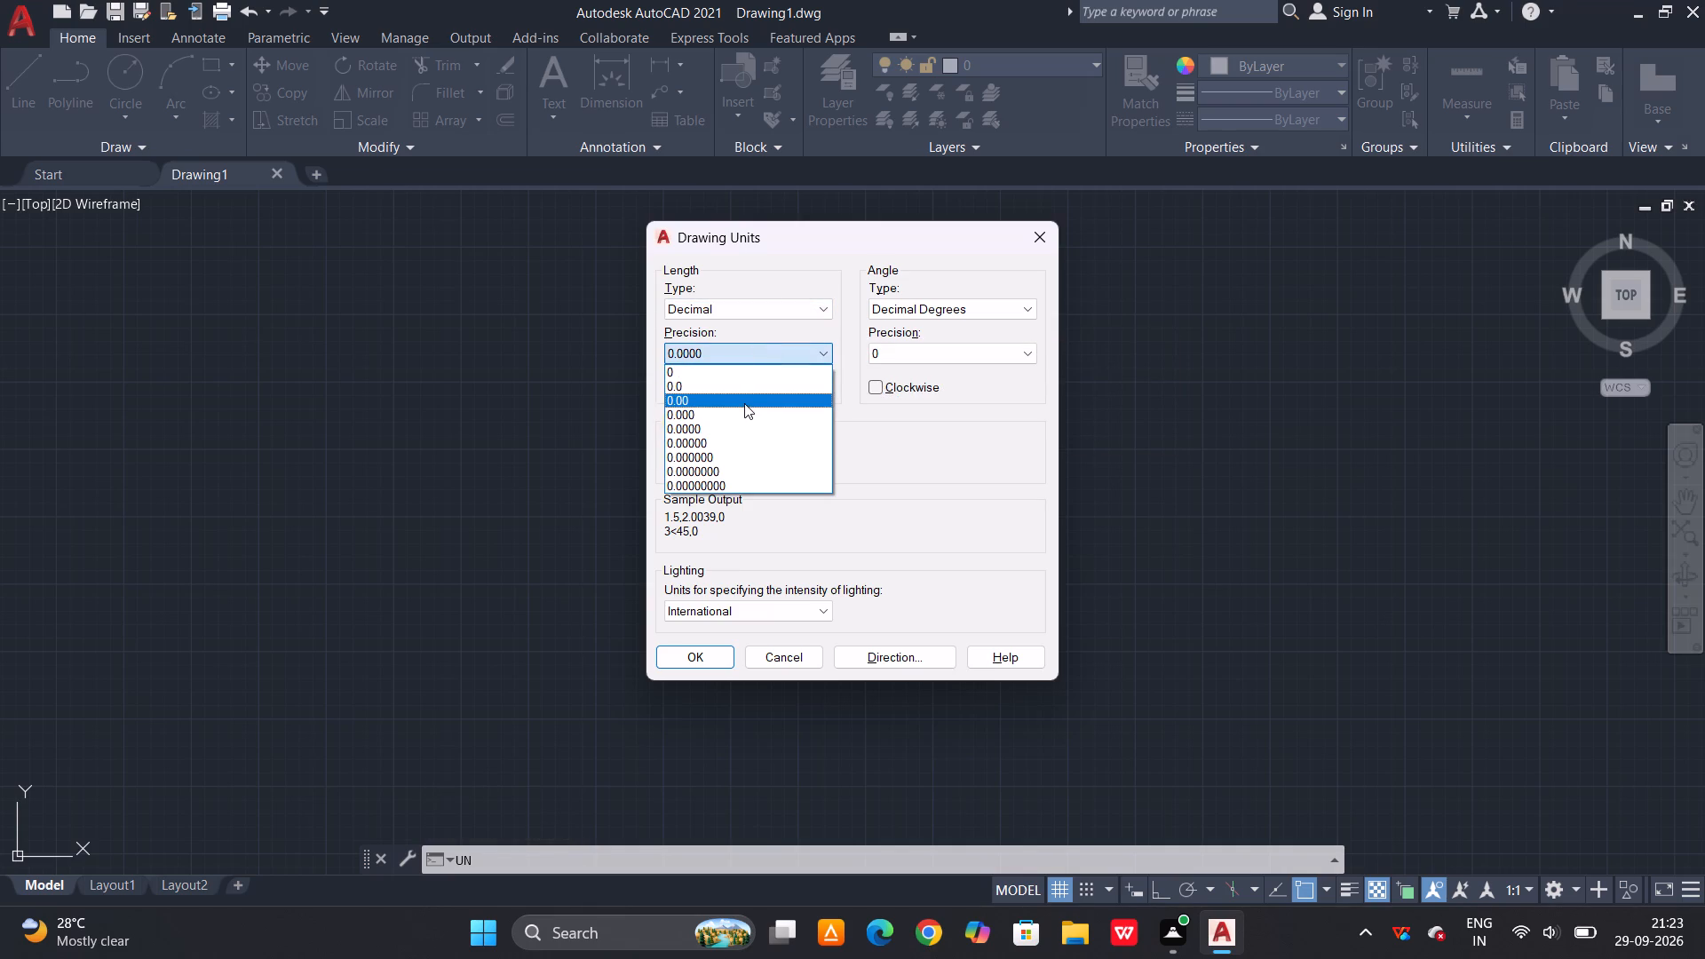
click(744, 403)
click(822, 459)
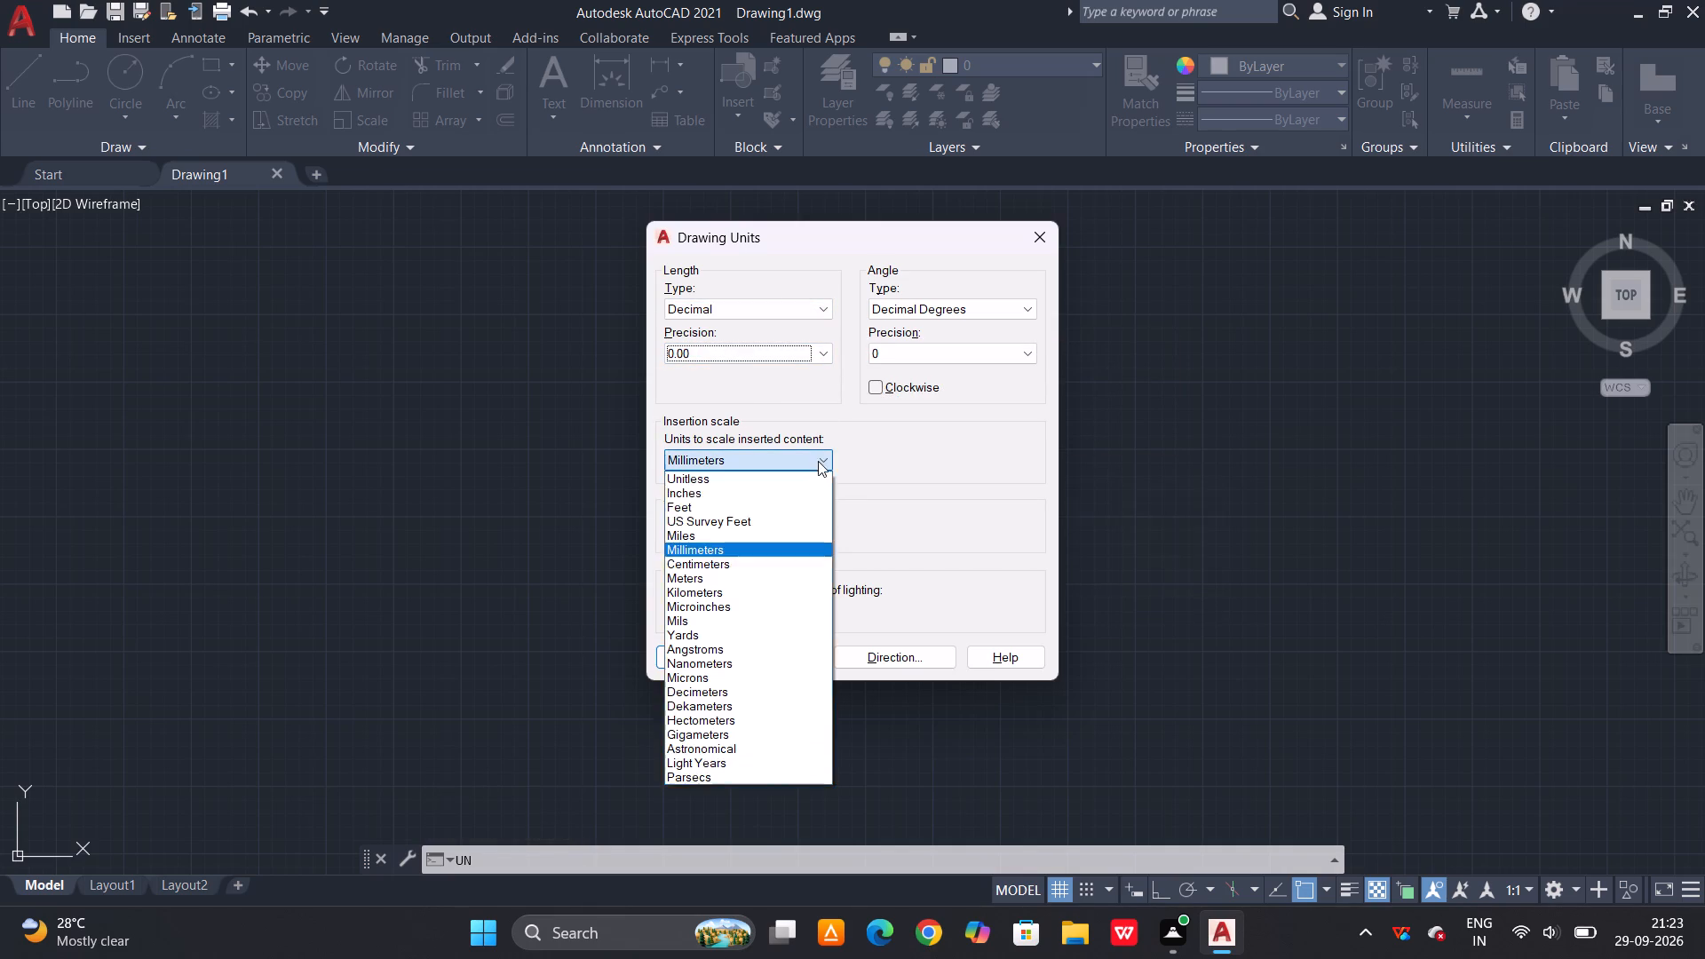
click(743, 567)
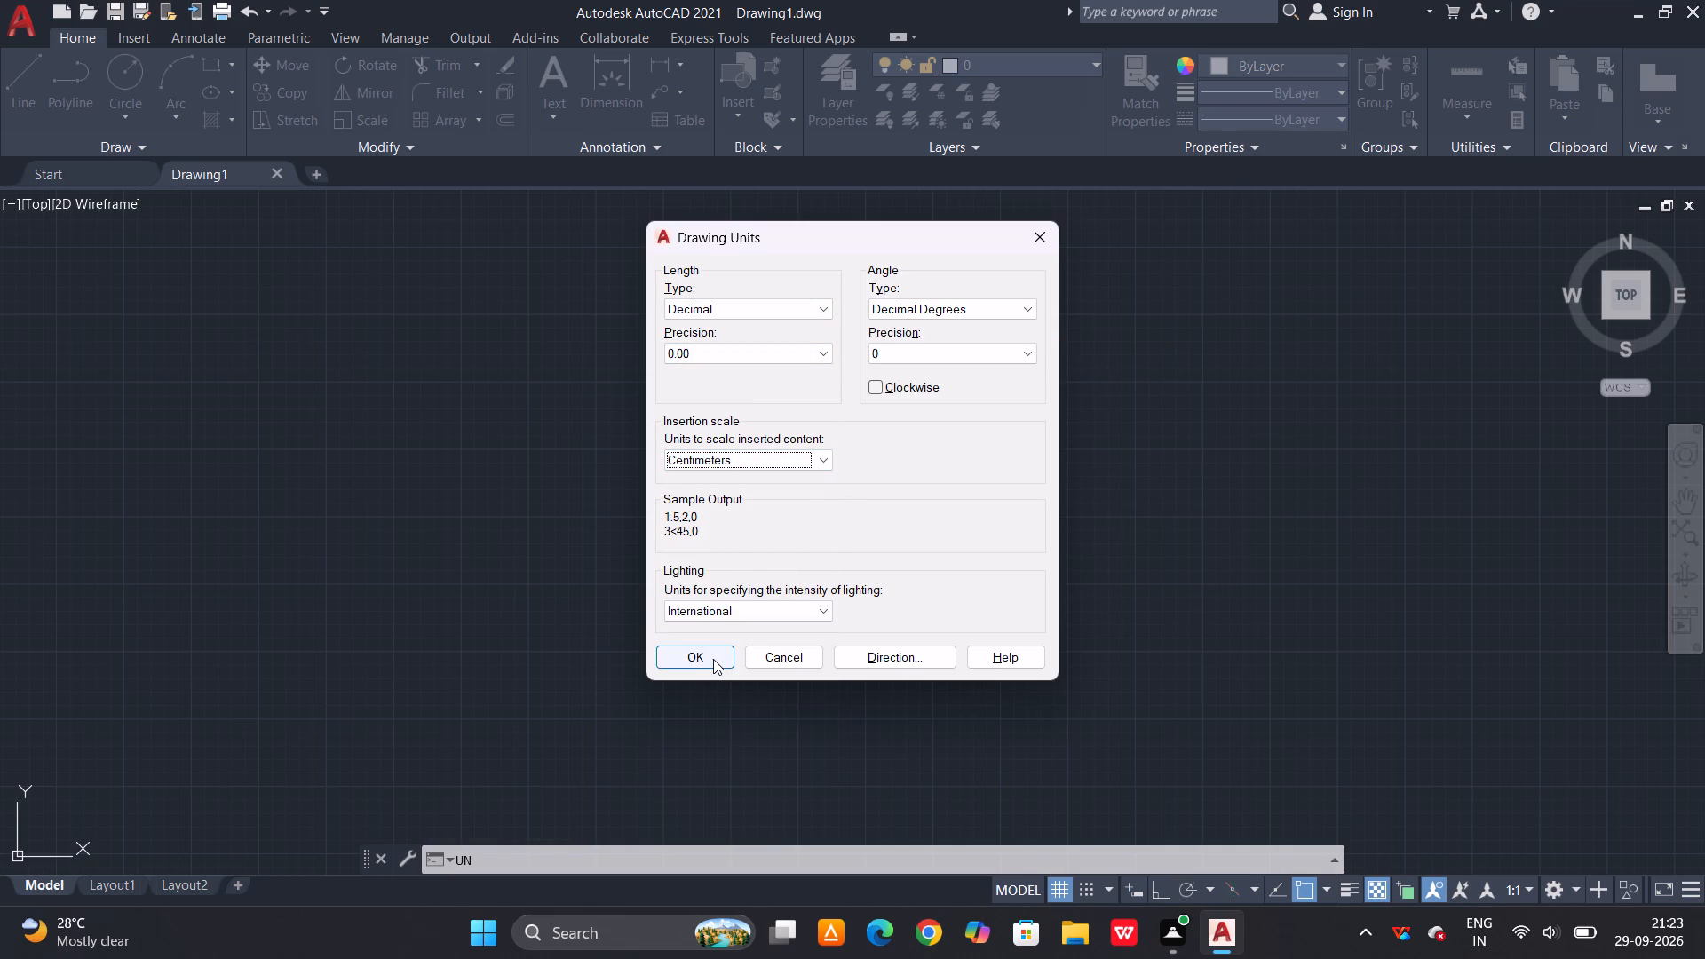
click(713, 659)
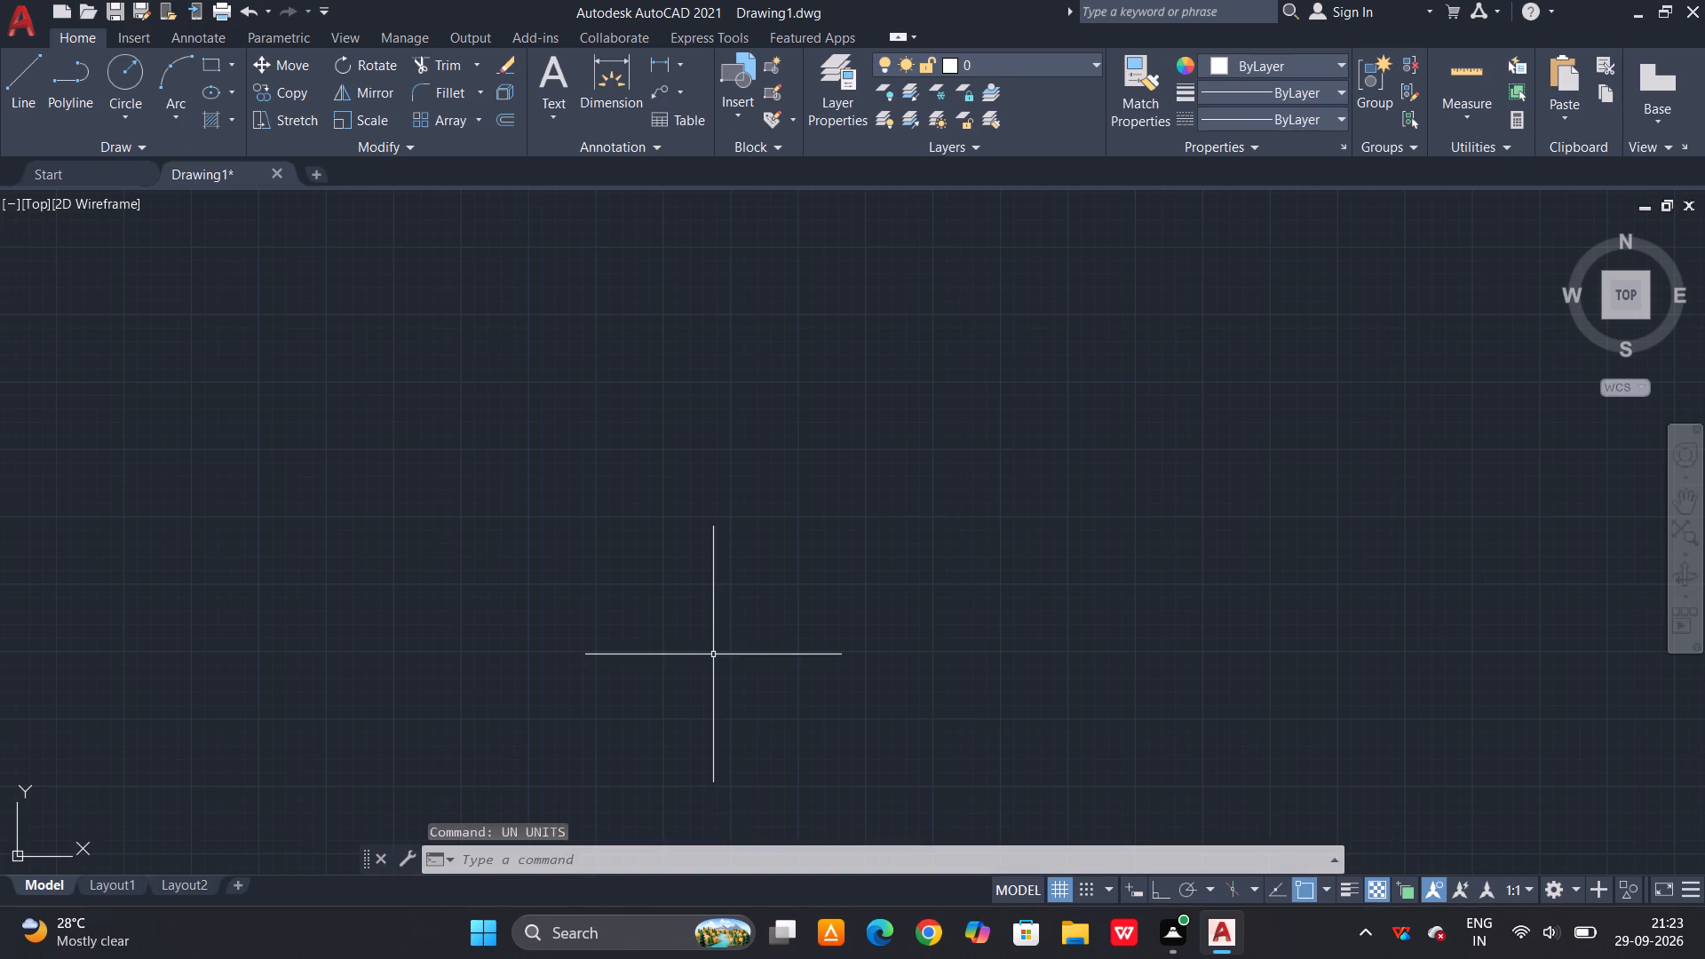
Modify the ISO-25 dimension style to use a text height of 10.
key(d)
key(space)
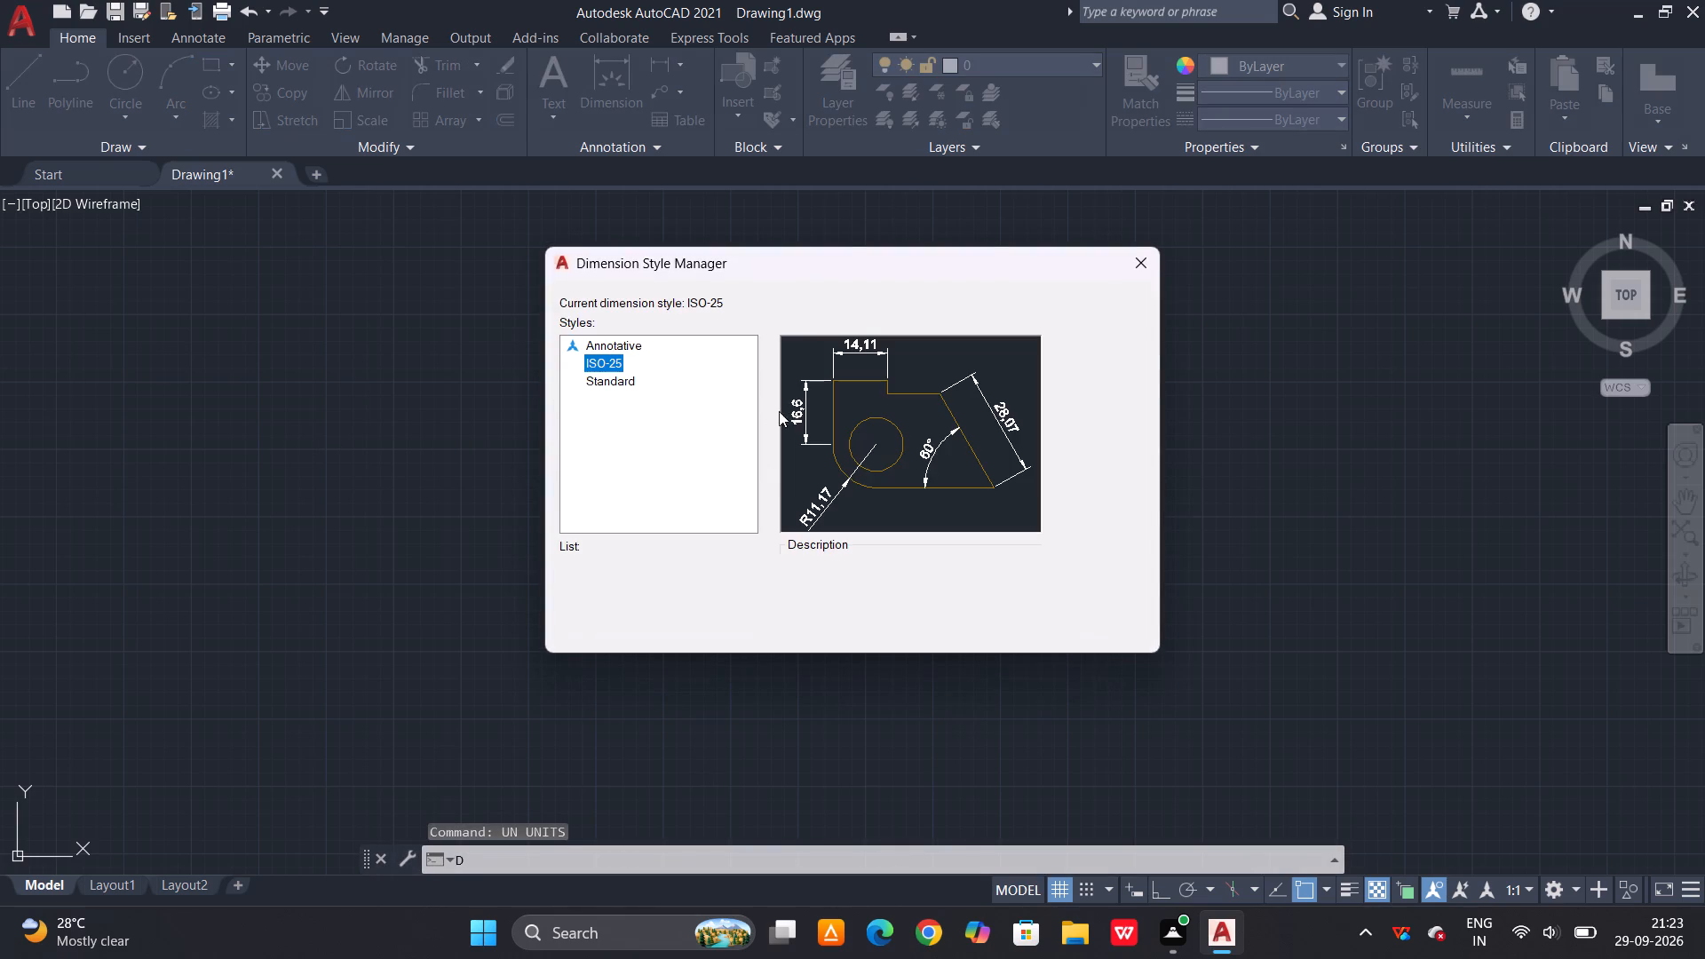
click(1089, 410)
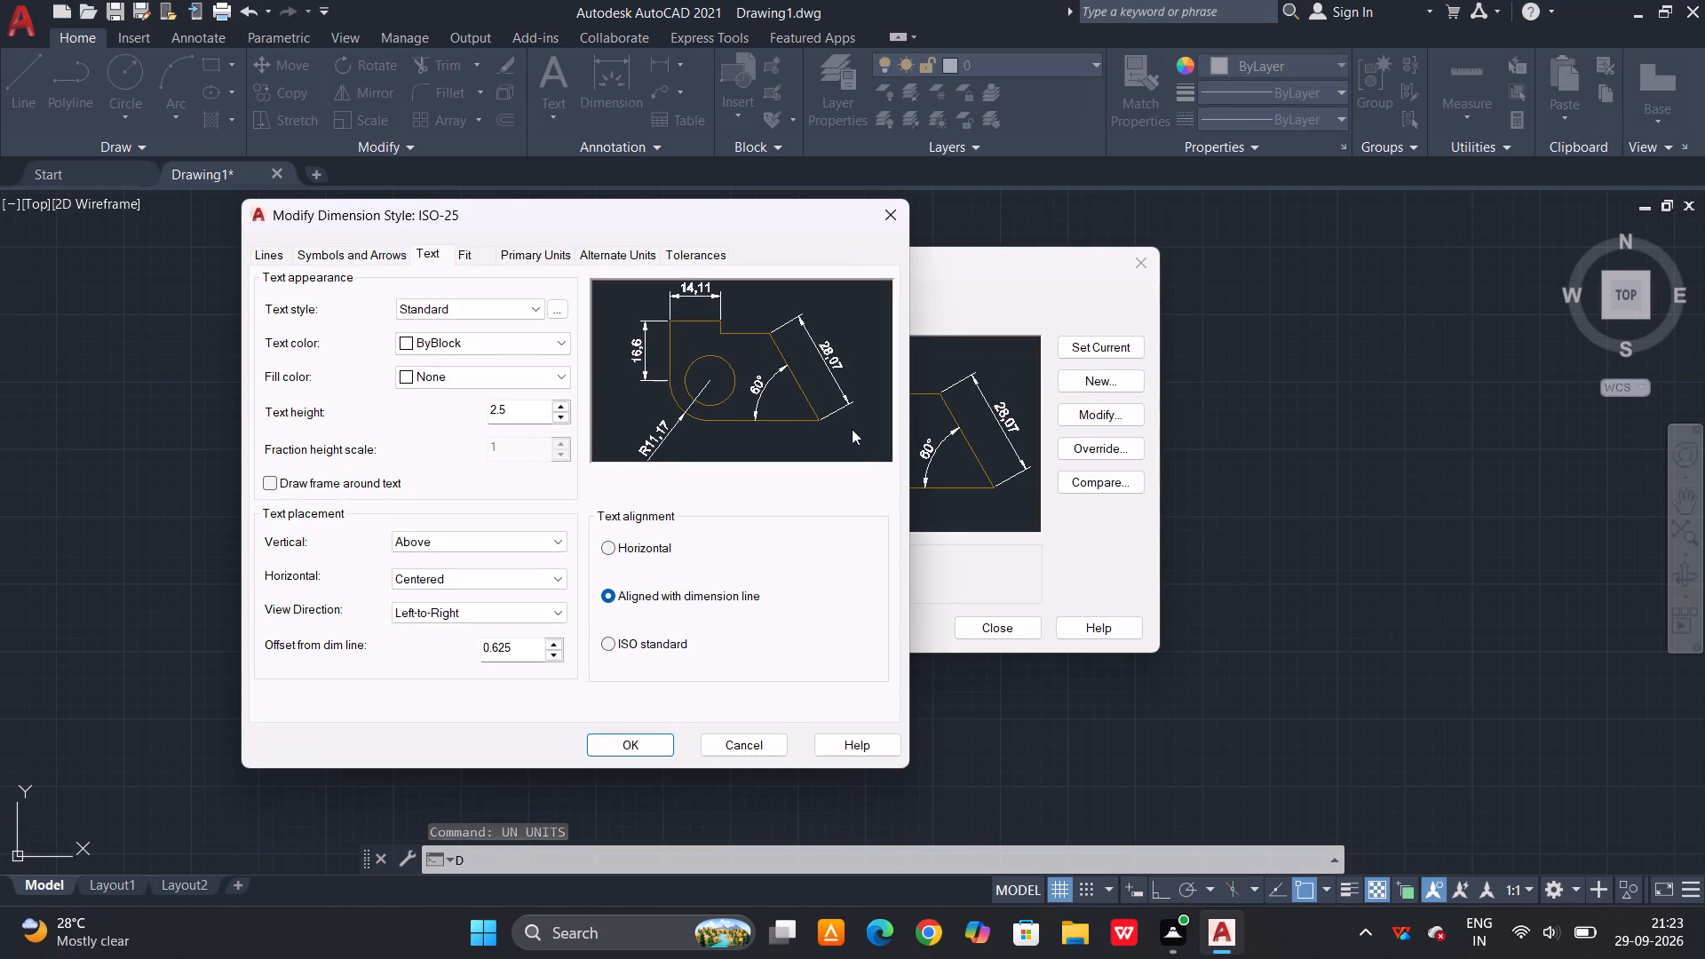
click(542, 242)
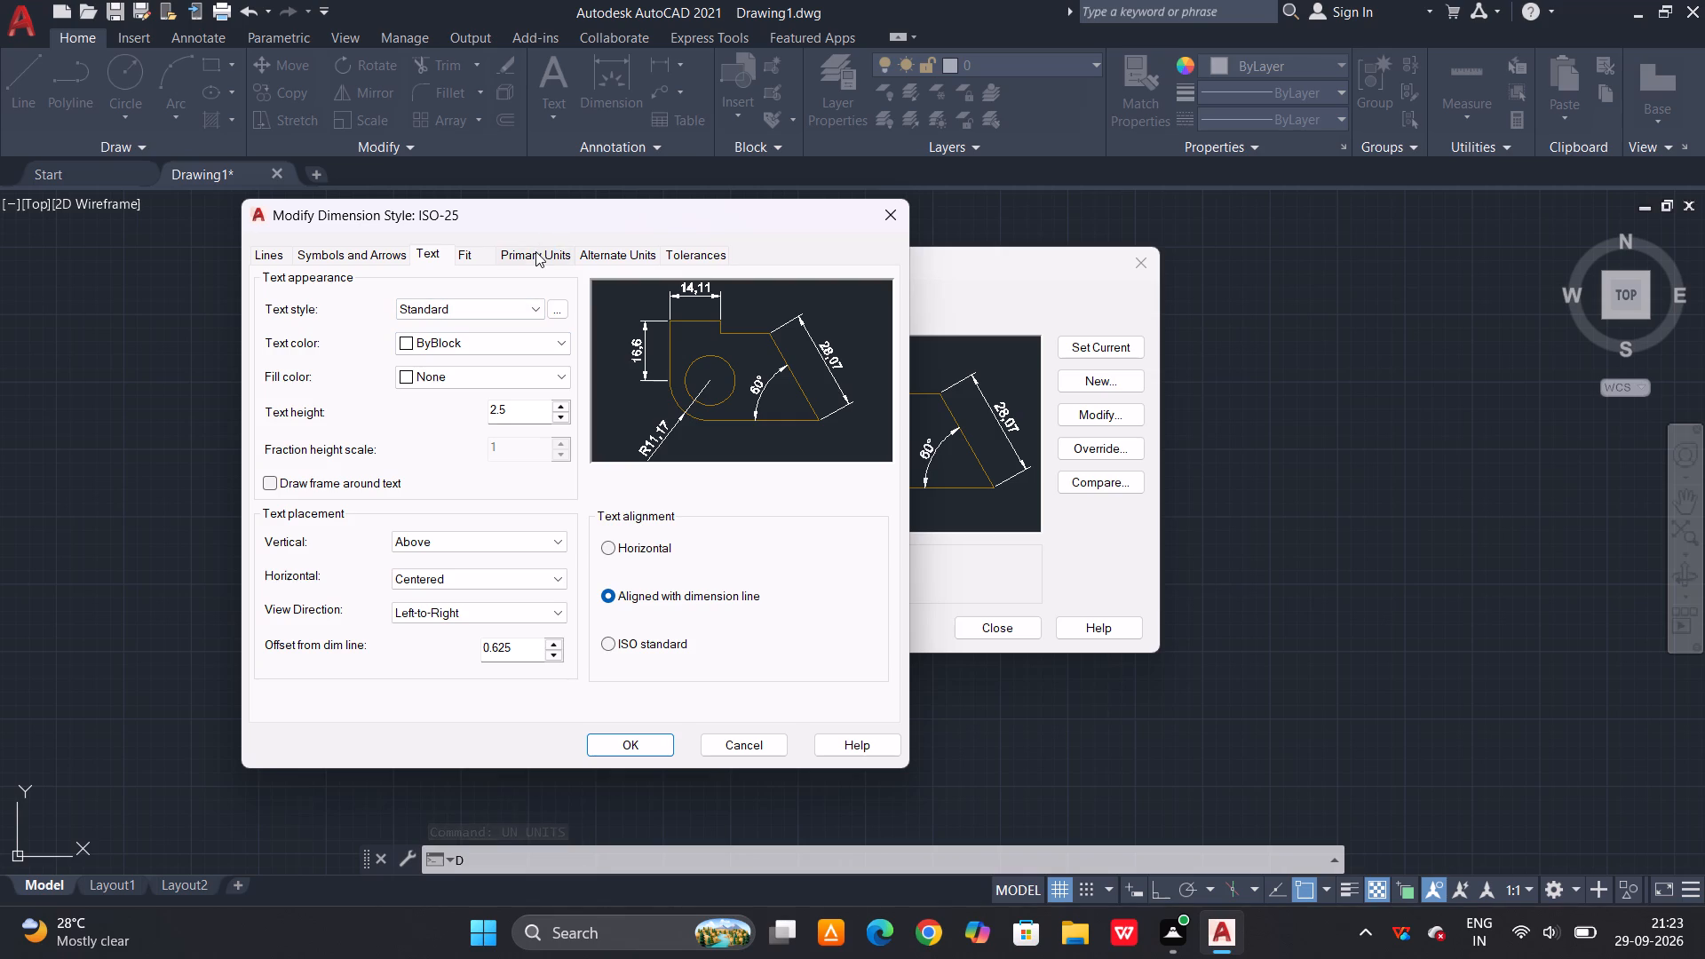
click(535, 251)
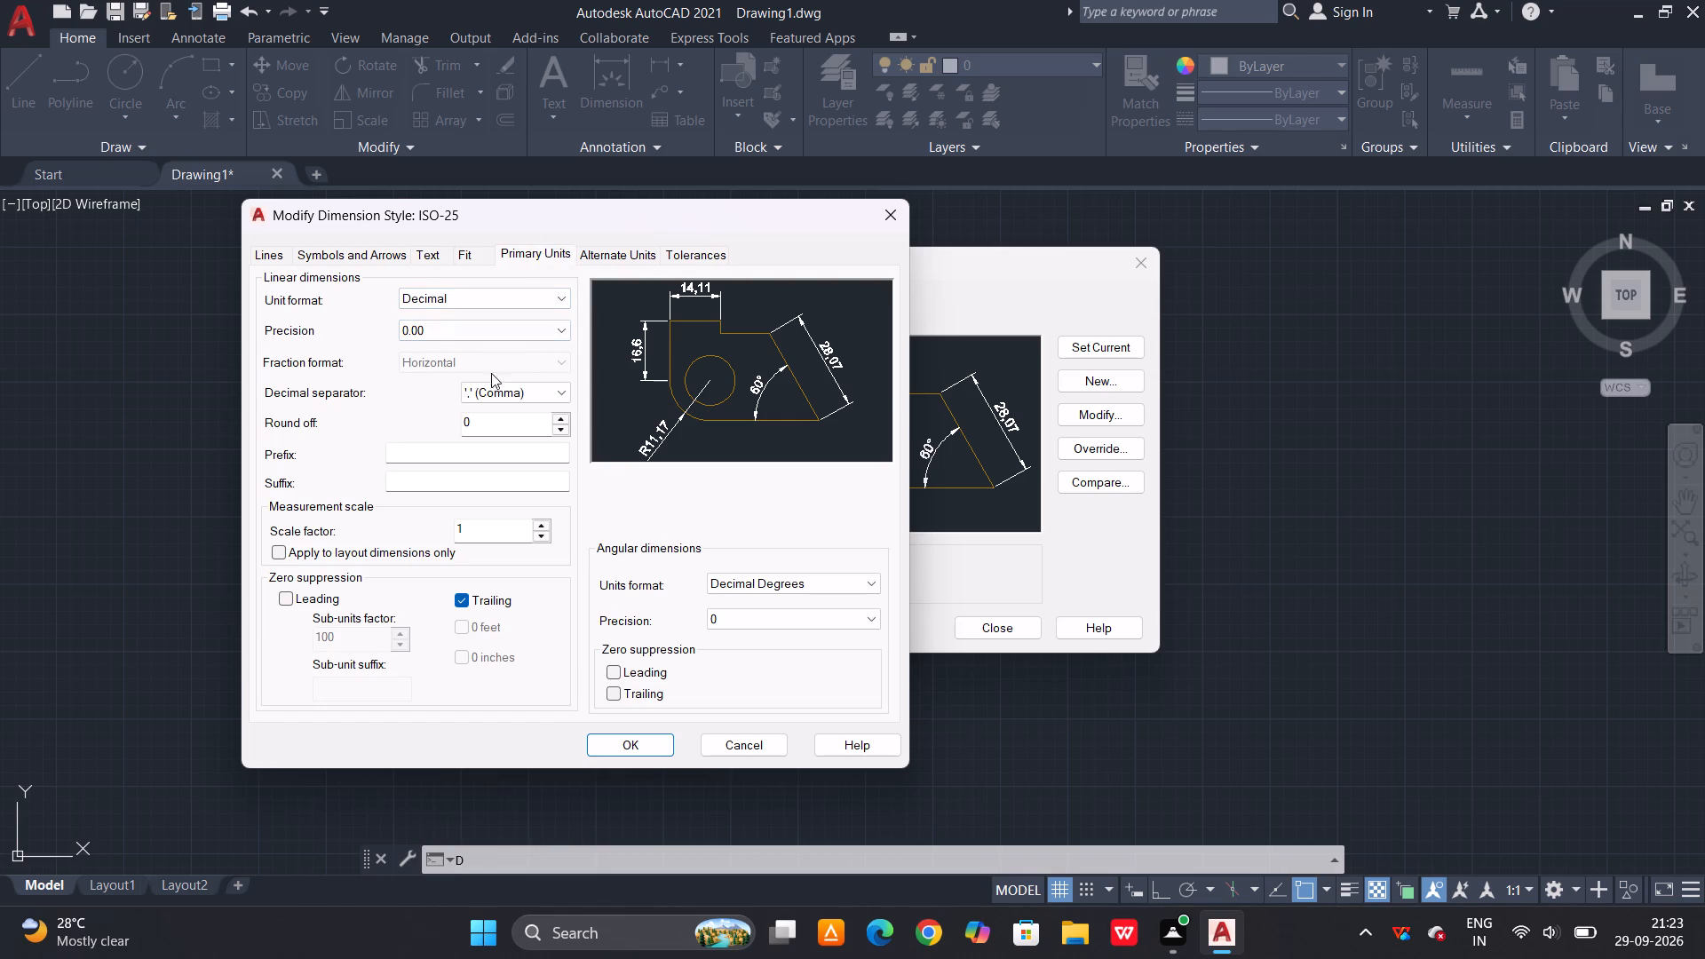
click(431, 253)
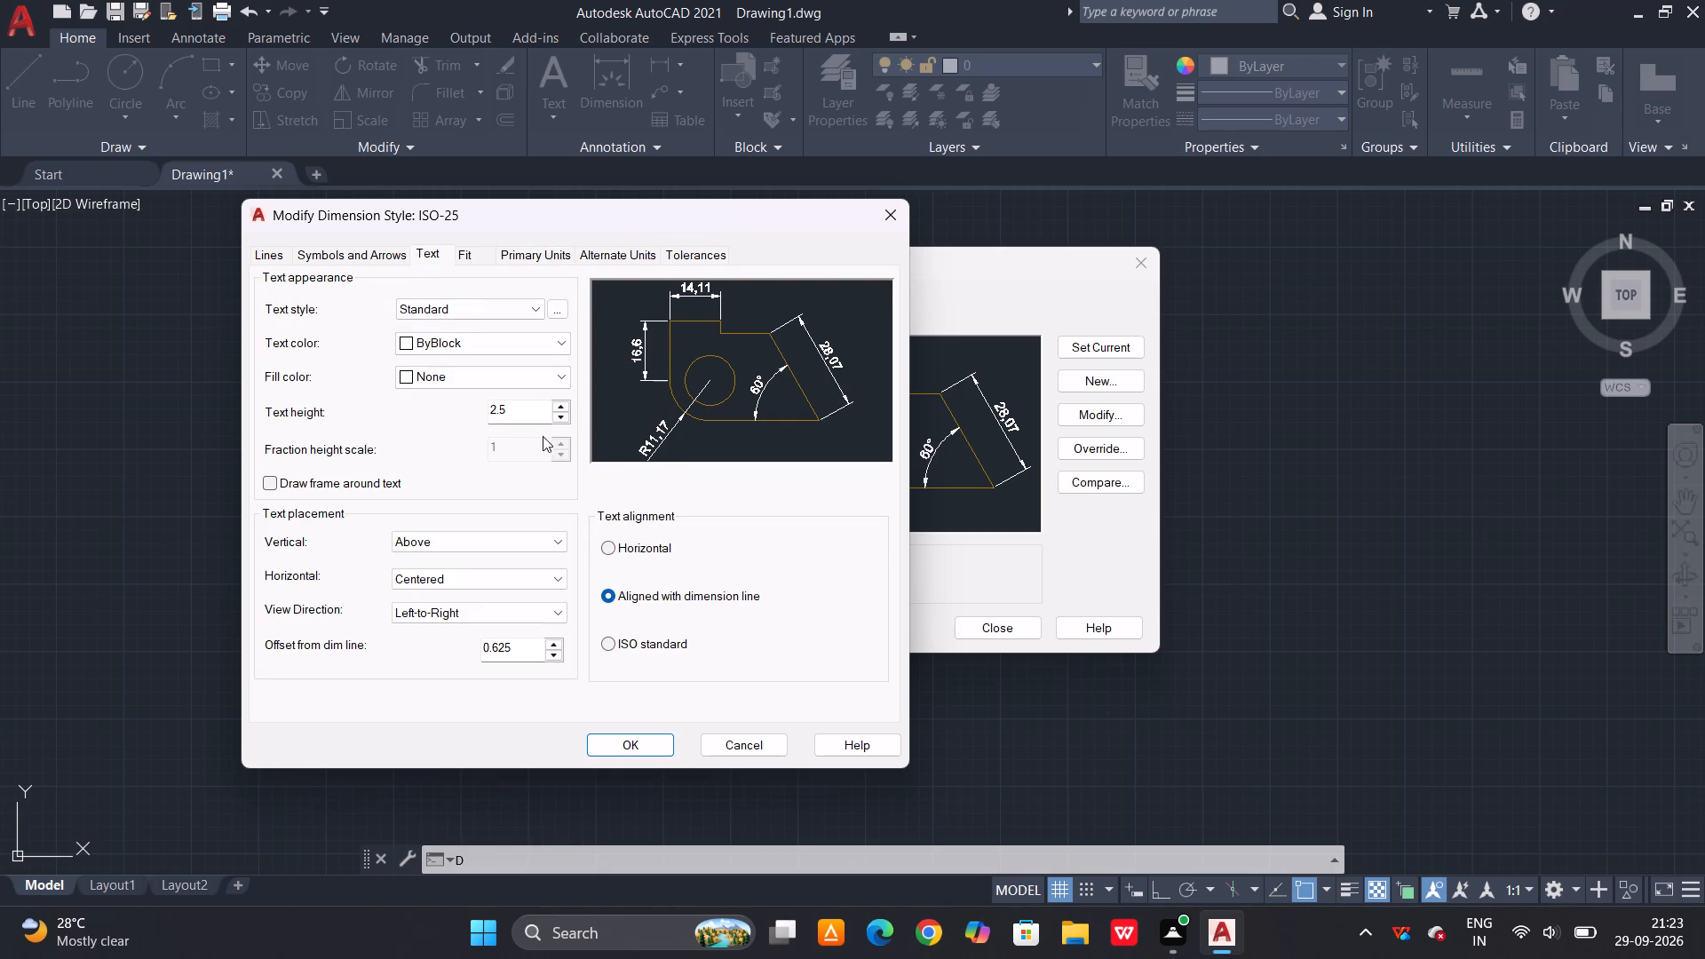
drag(526, 411, 473, 426)
key(1)
key(0)
key(Return)
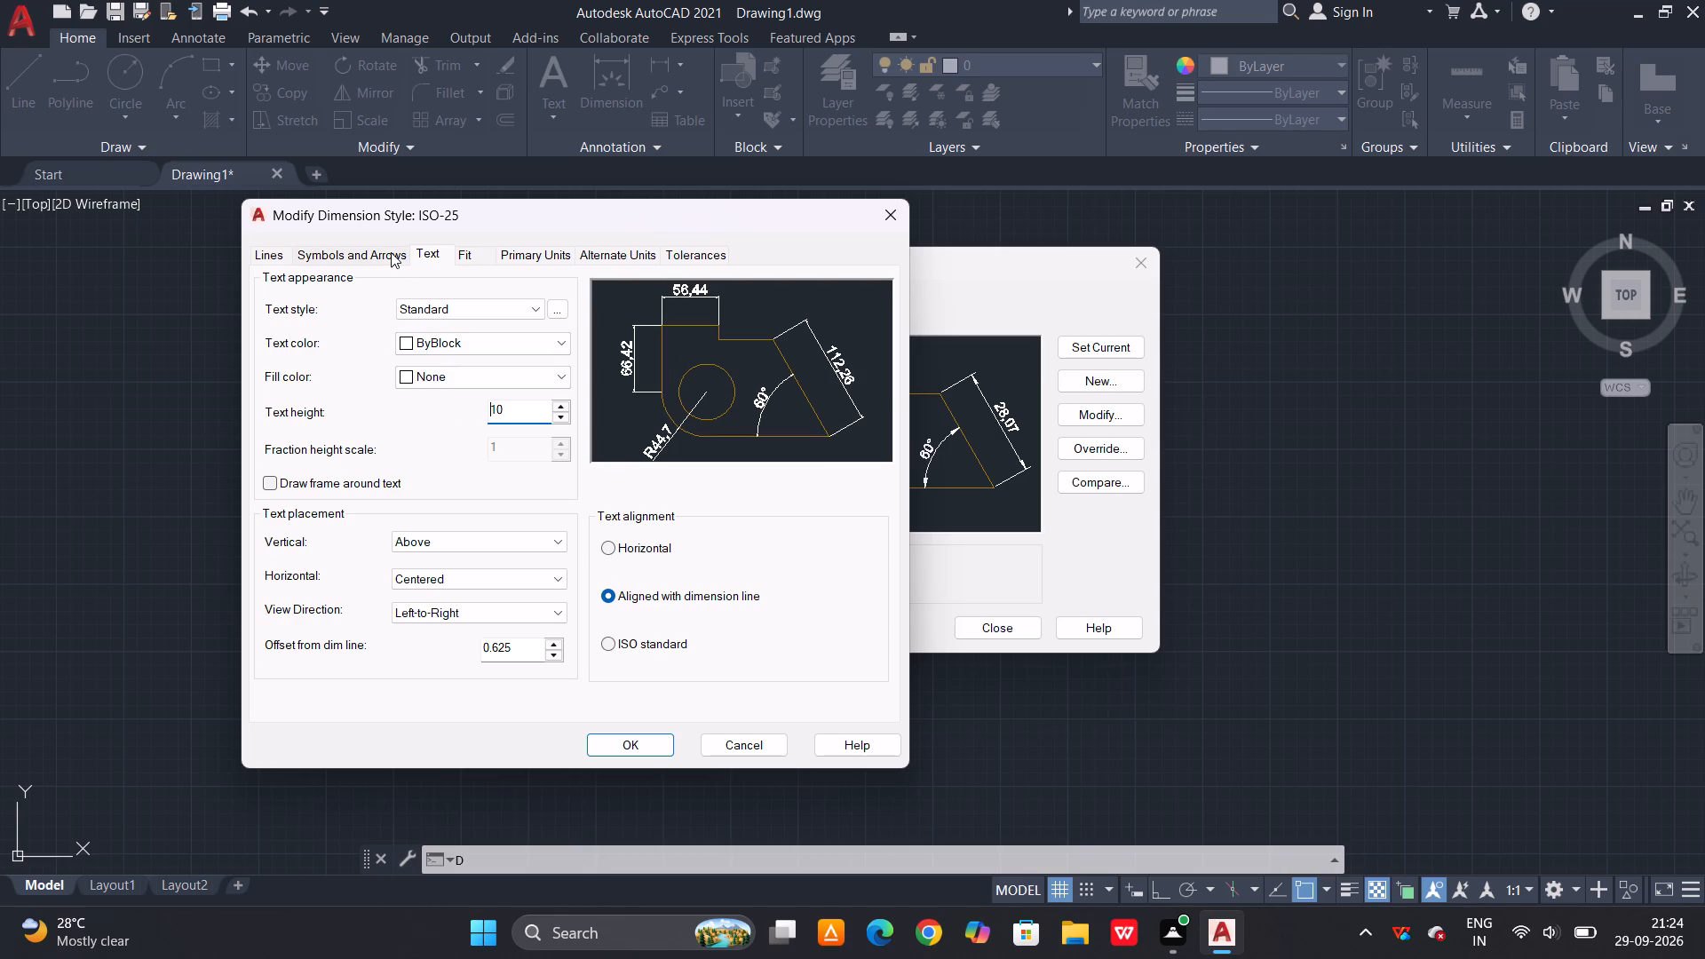
Set the ISO-25 dimension style's arrow size to 10.
click(391, 252)
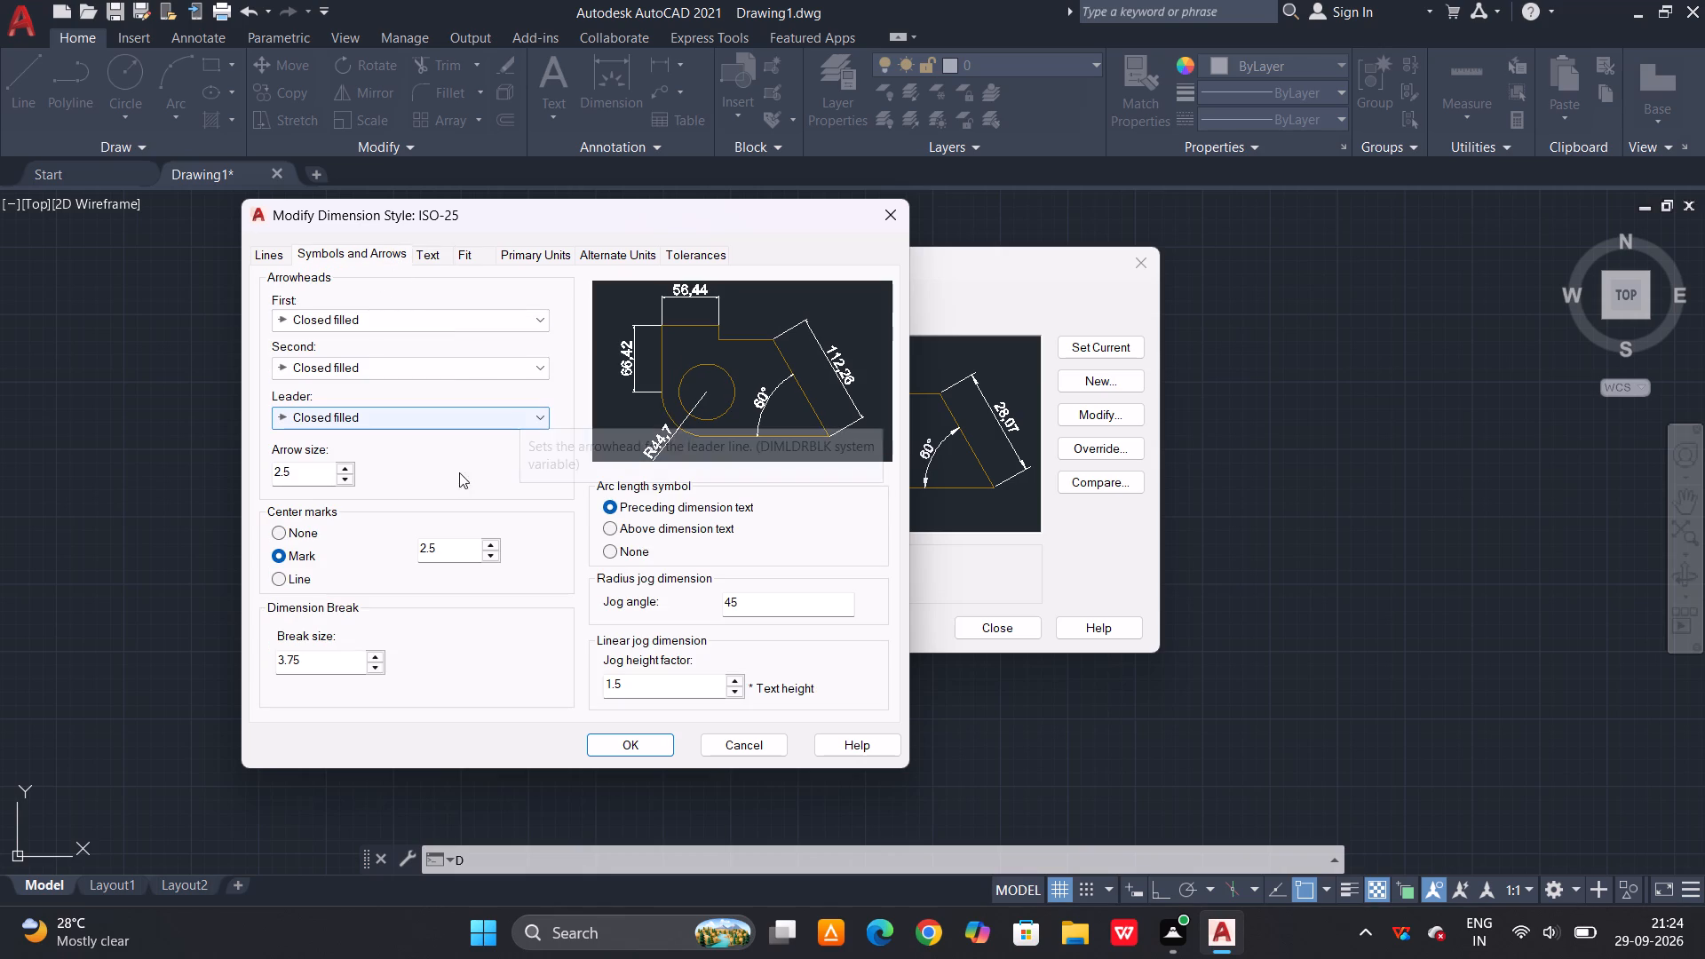
drag(294, 470, 249, 487)
text(10)
key(Return)
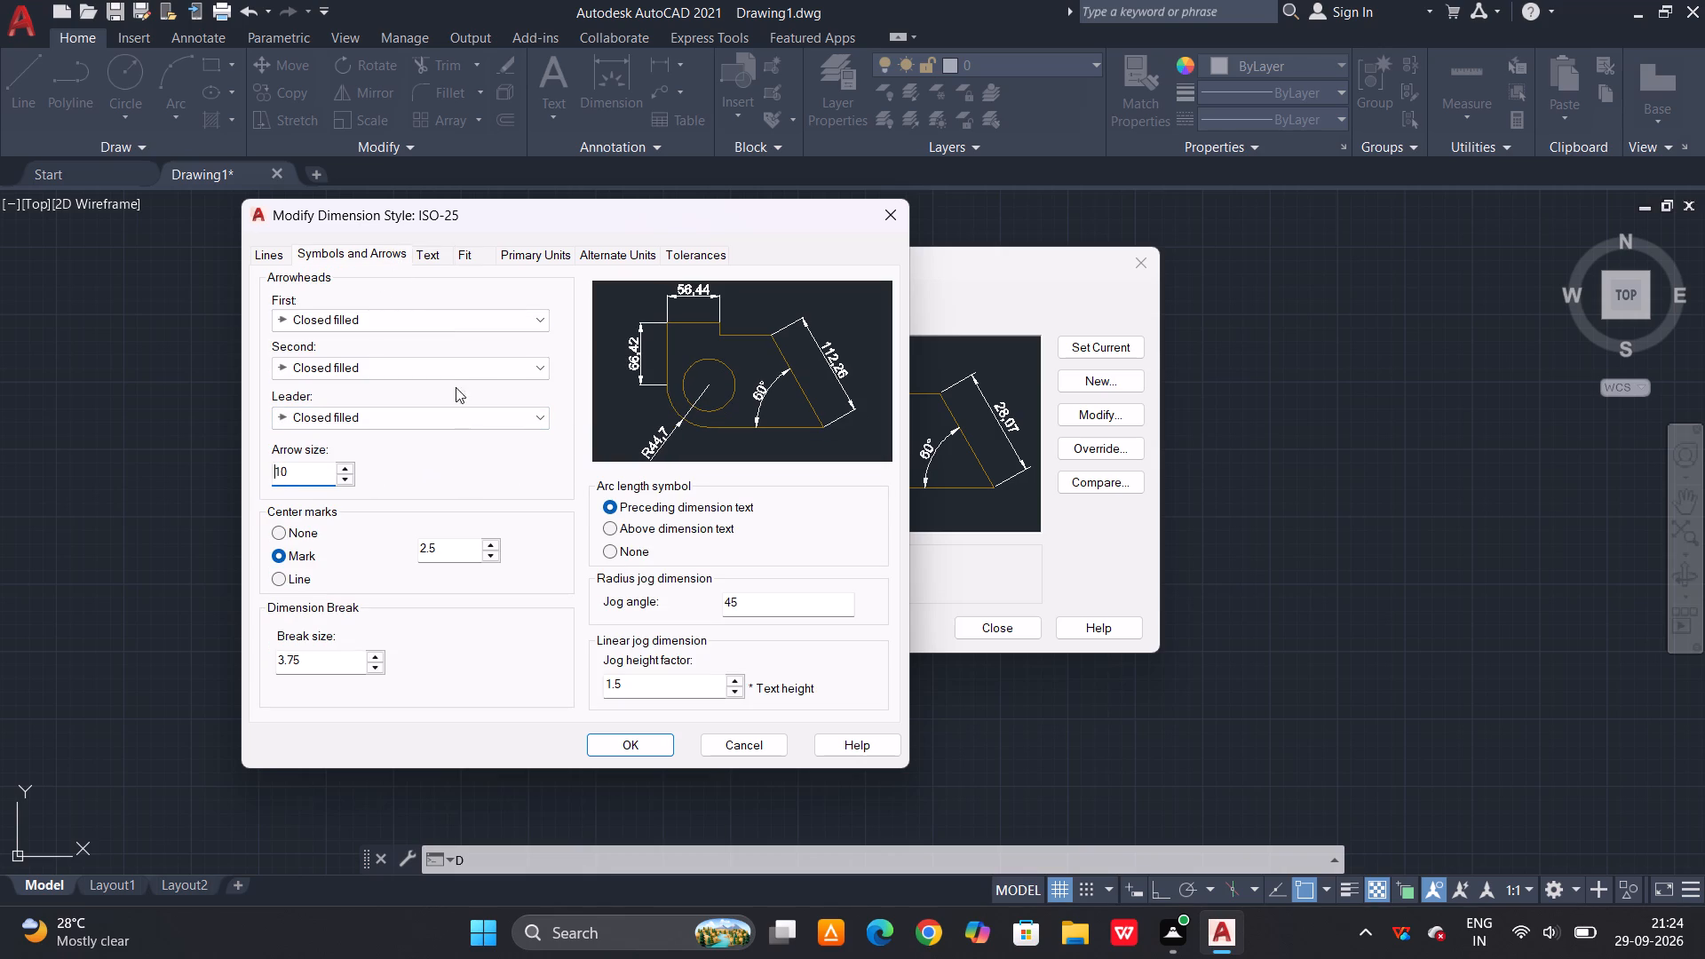
Set the vertical dimension text placement to Centered, apply the style changes and make ISO-25 the current style.
click(424, 255)
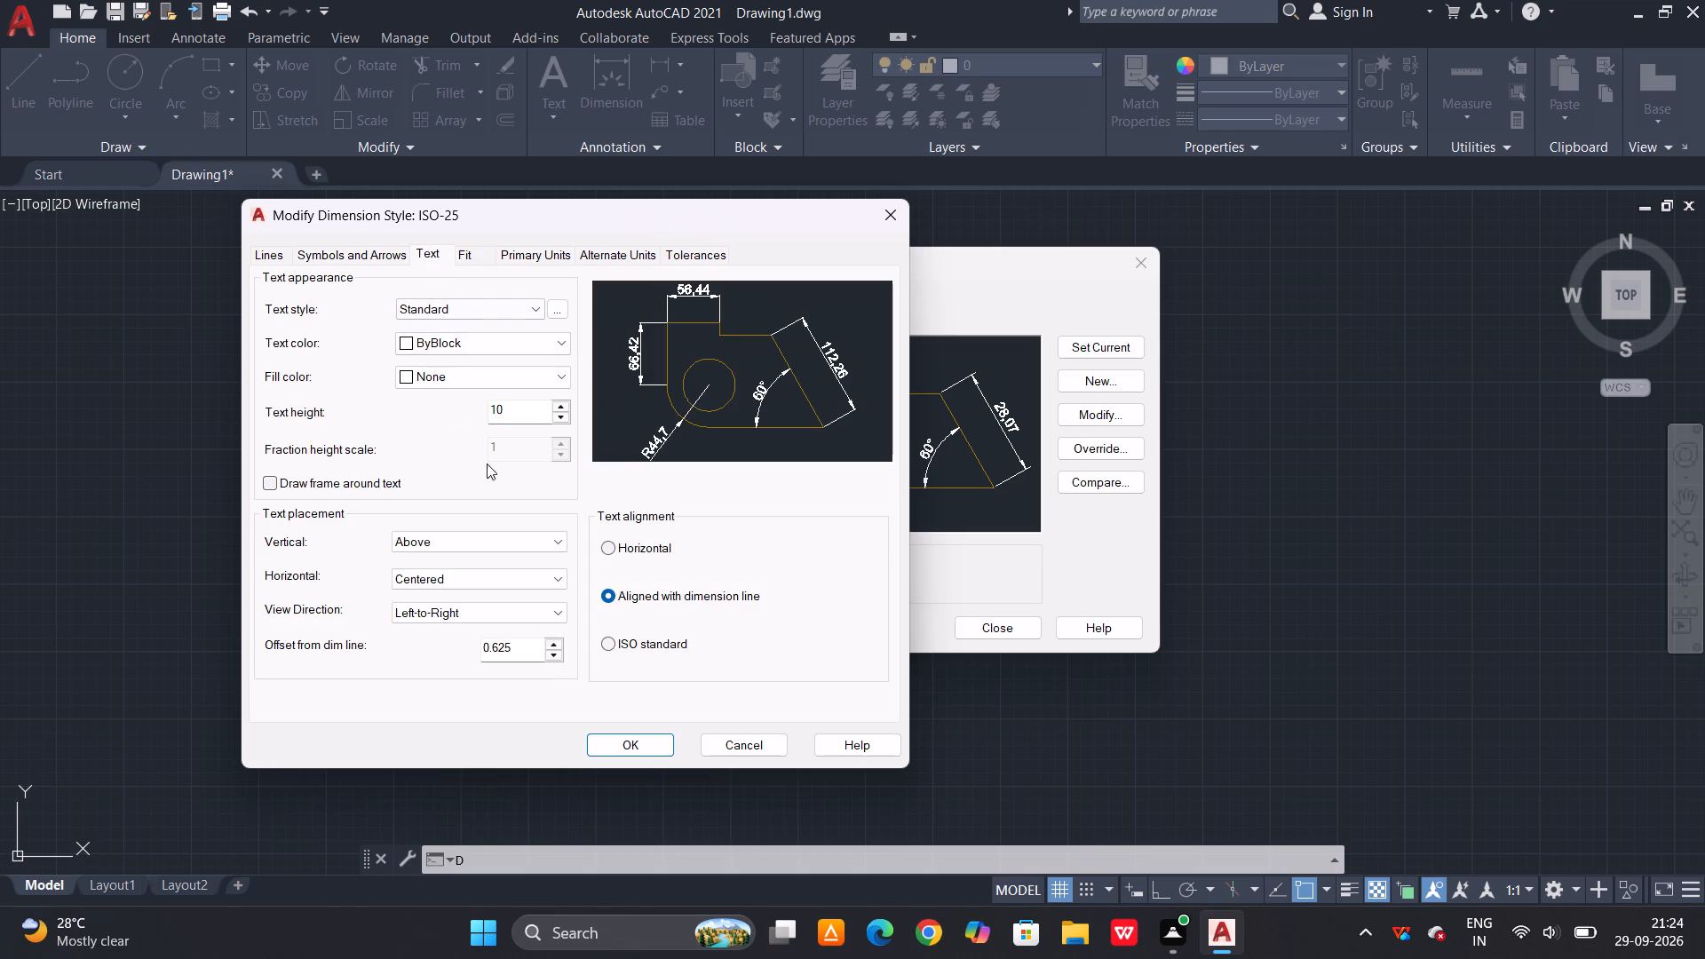
click(558, 540)
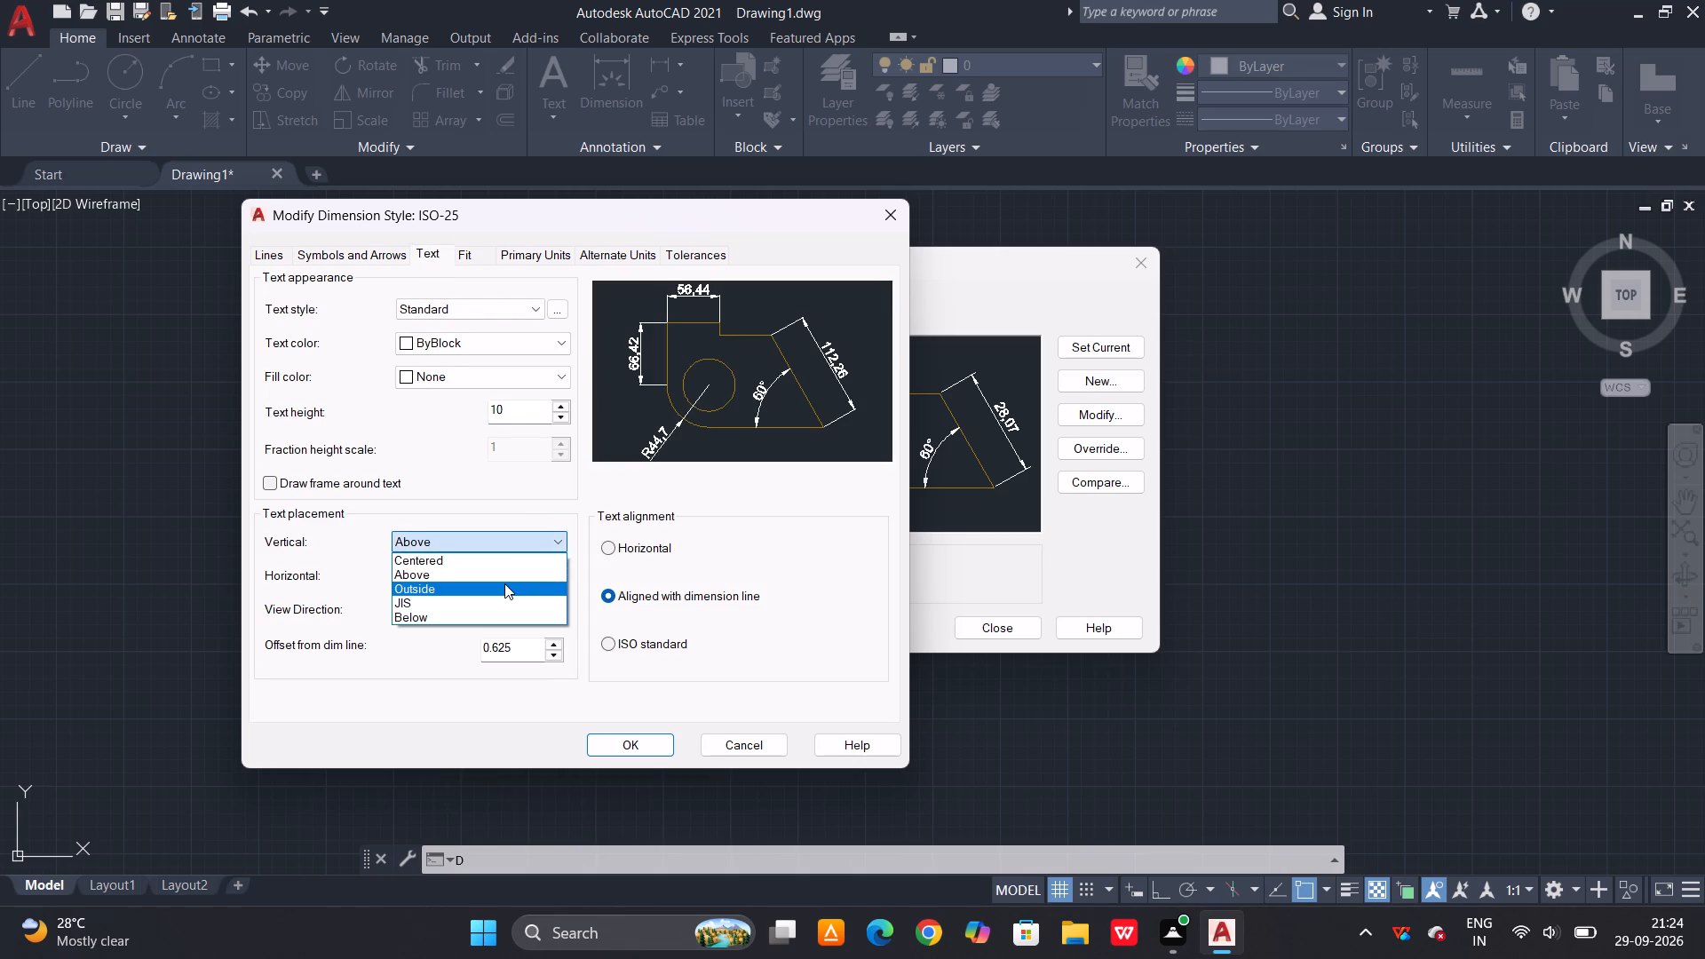
click(504, 583)
click(532, 539)
click(502, 563)
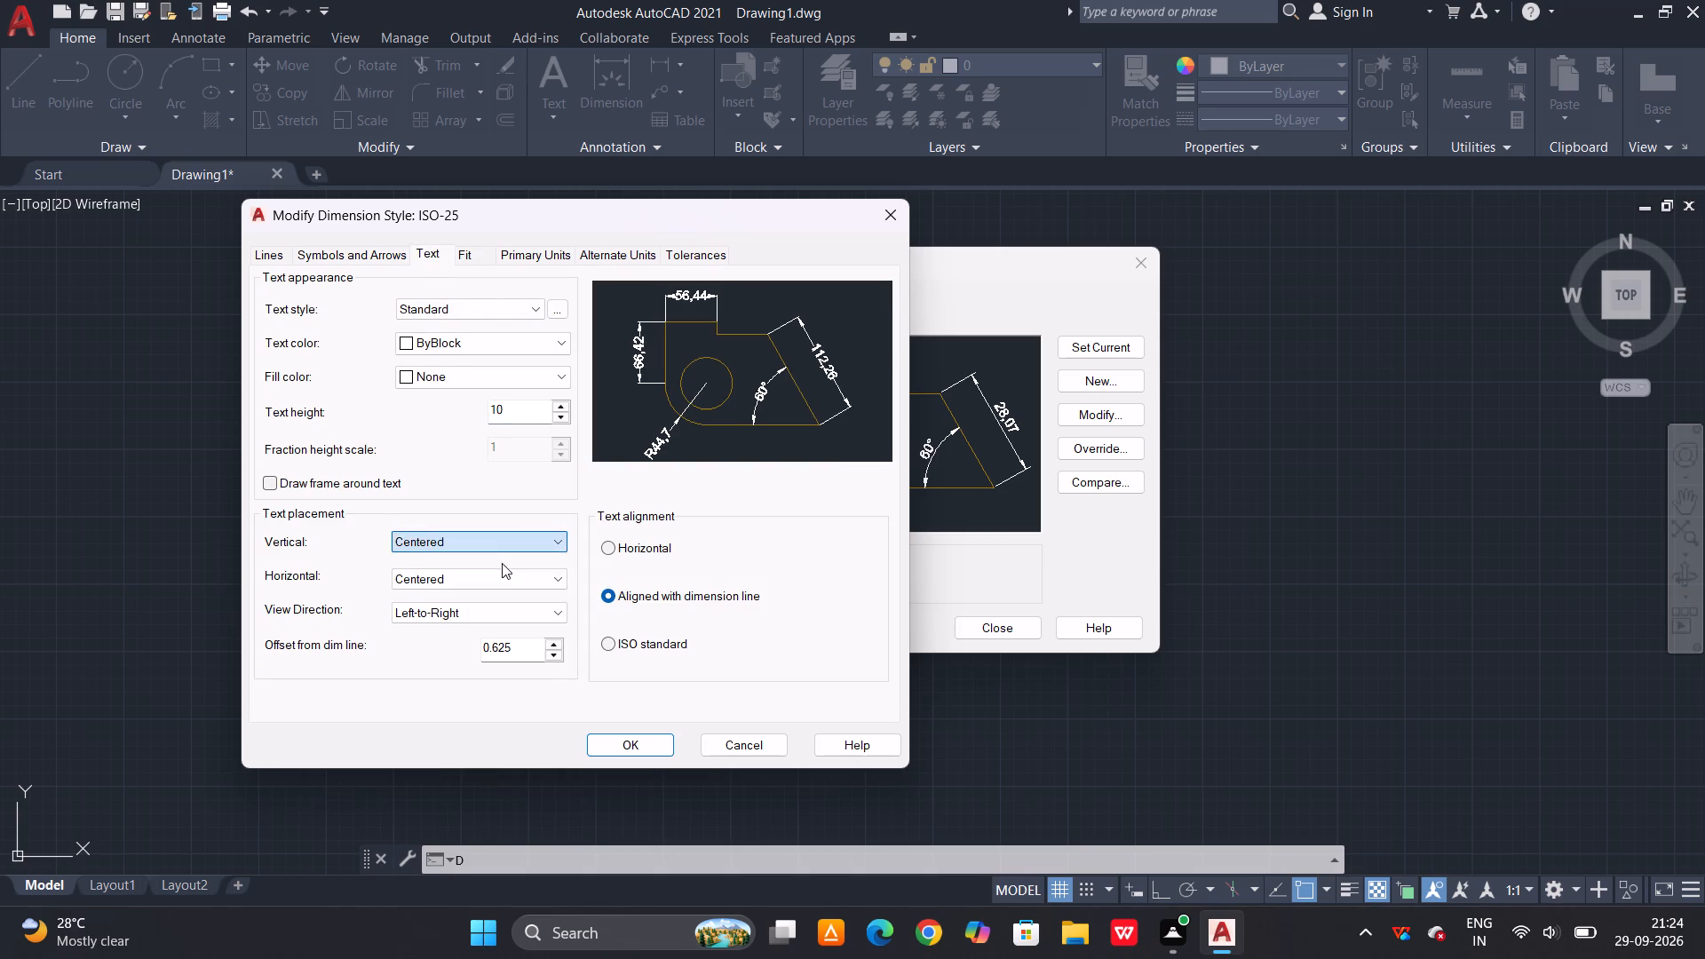
click(637, 749)
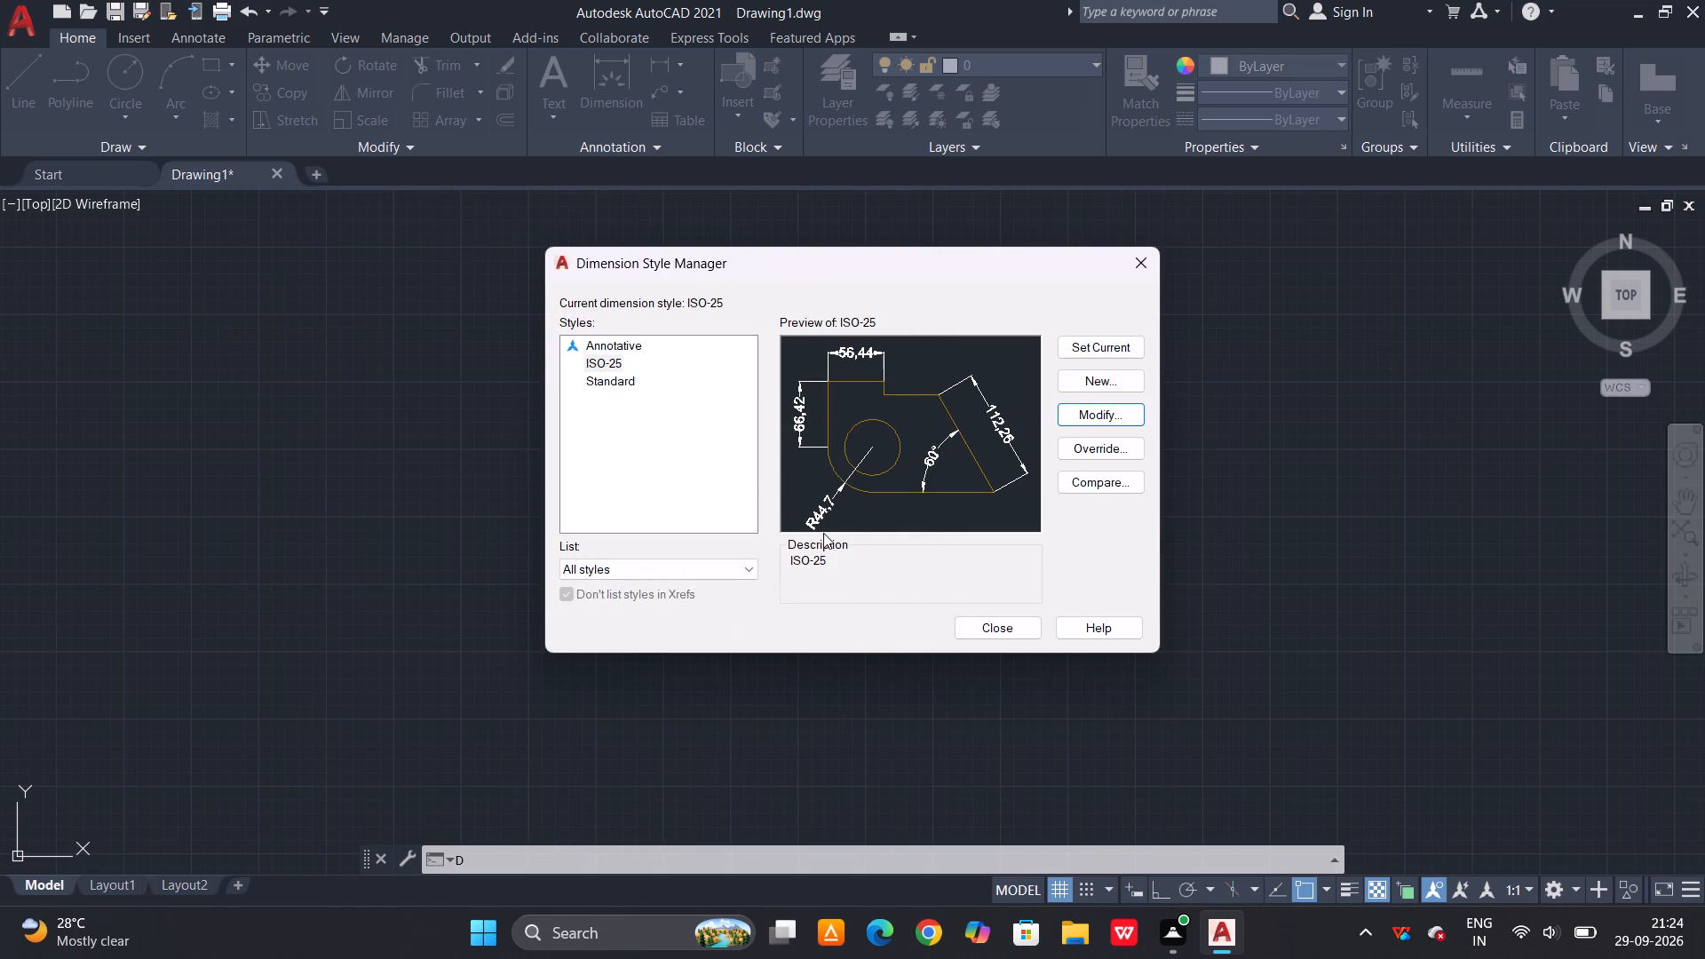
click(1092, 346)
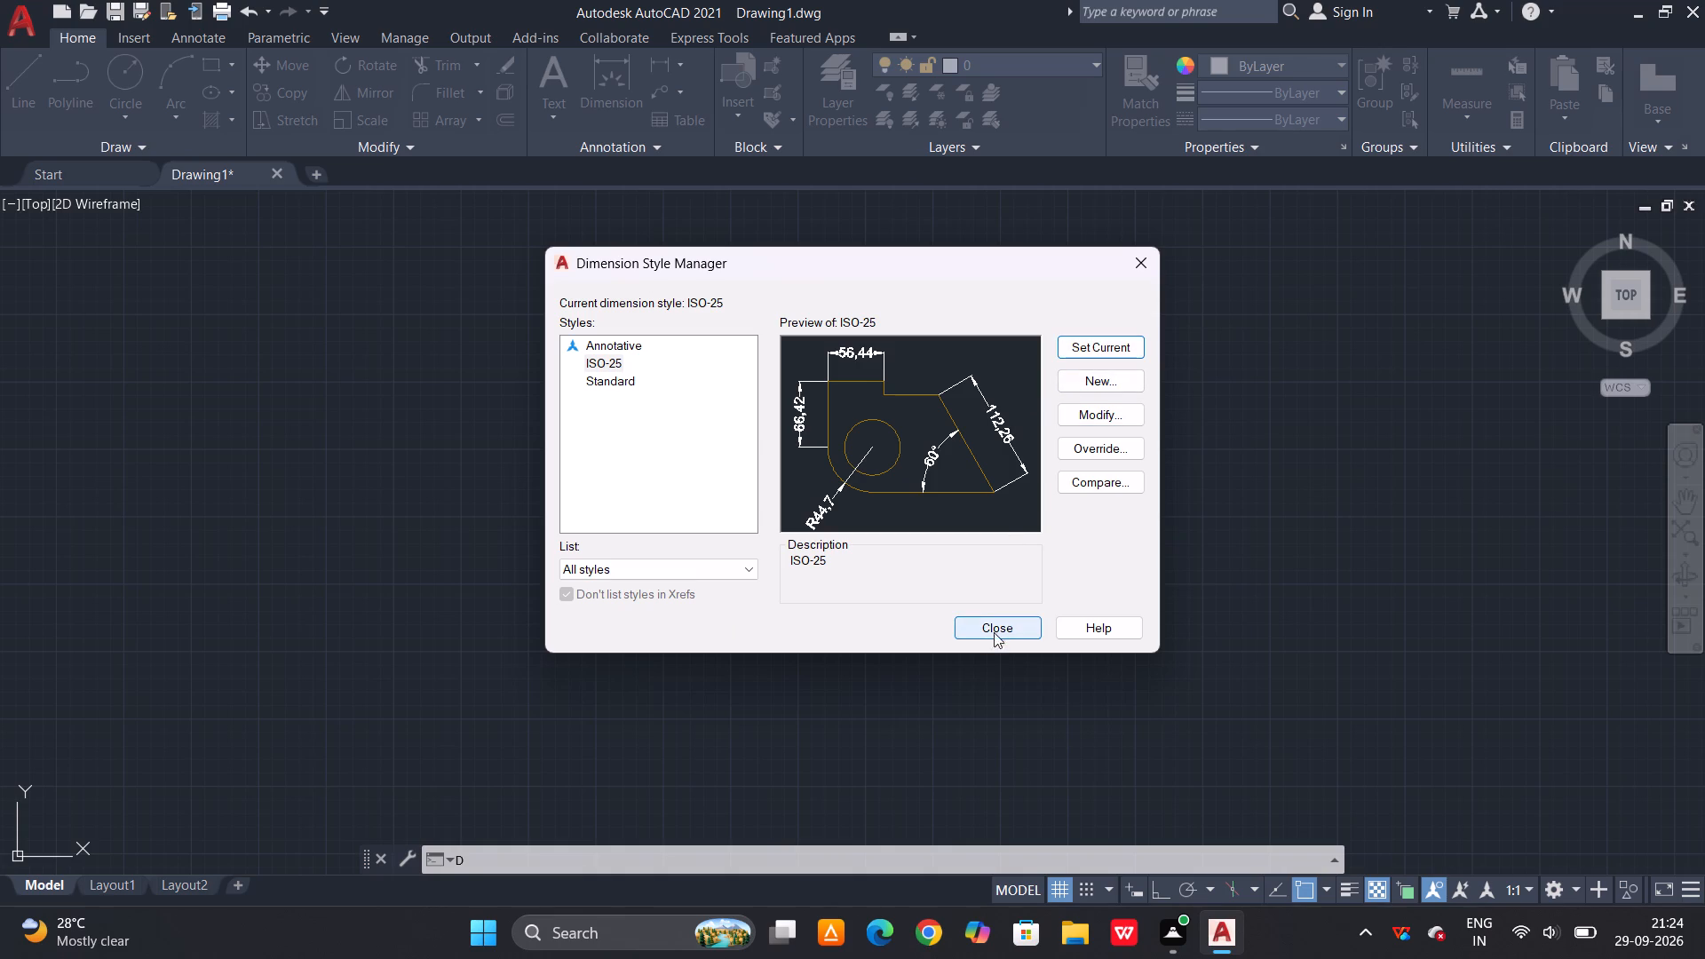
click(996, 629)
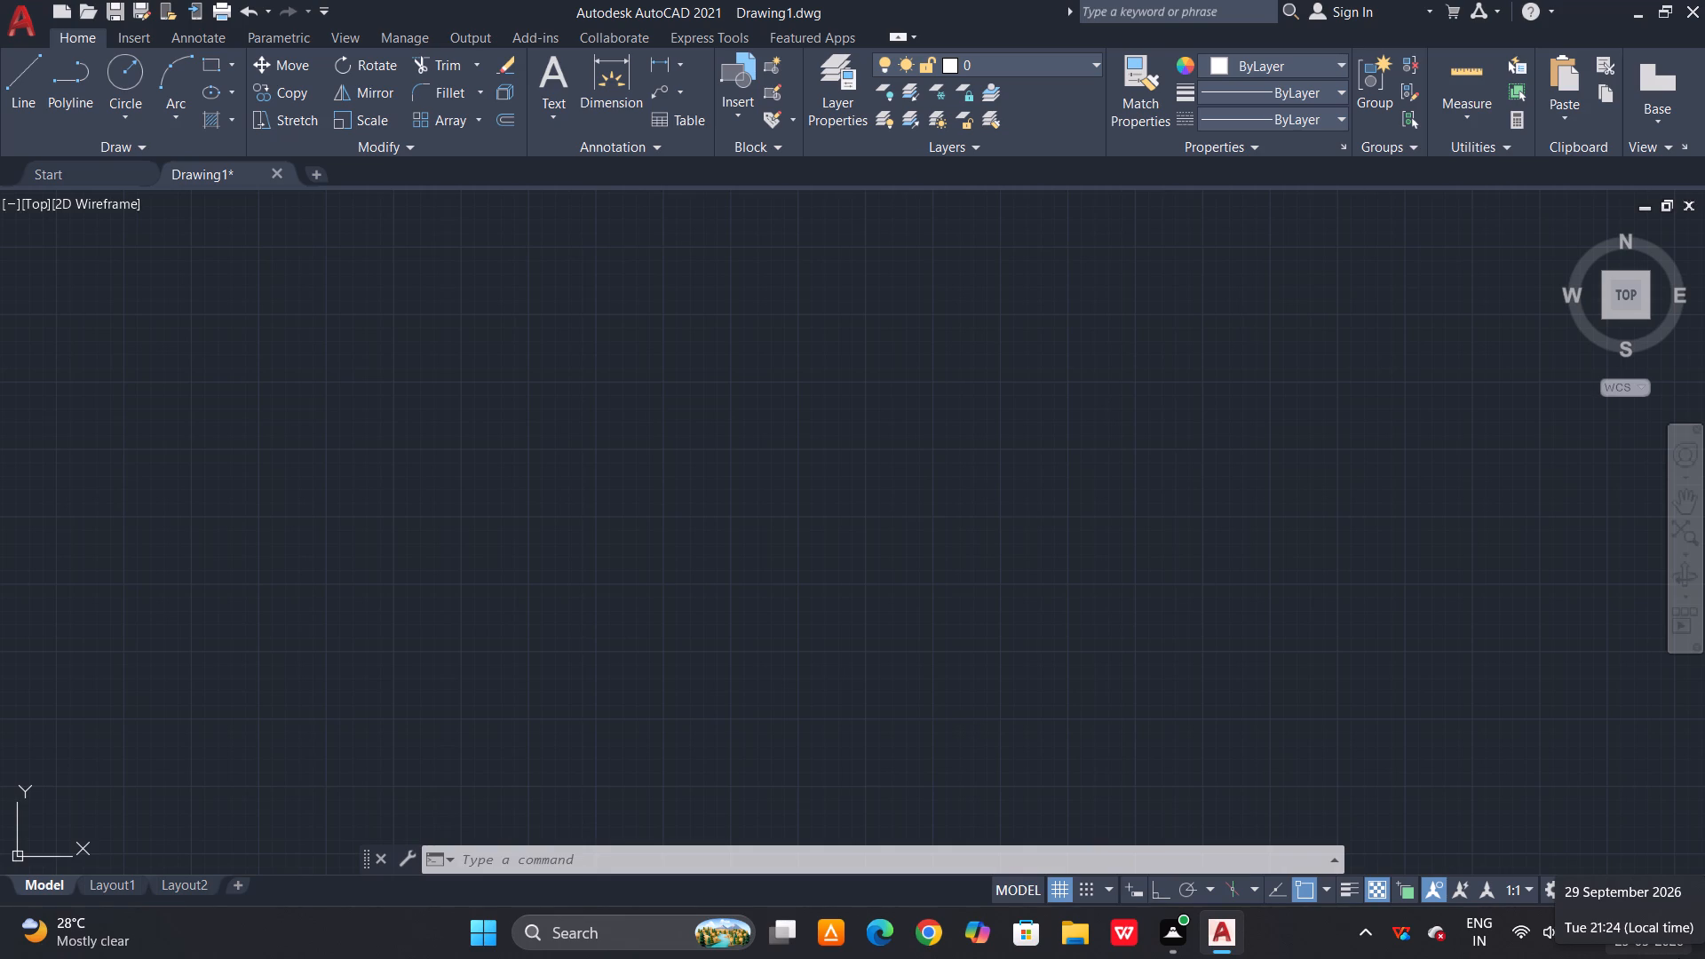
Draw one vertical and one horizontal construction line that cross in the upper-left part of the drawing area.
key(Escape)
text(XL)
key(space)
key(v)
key(space)
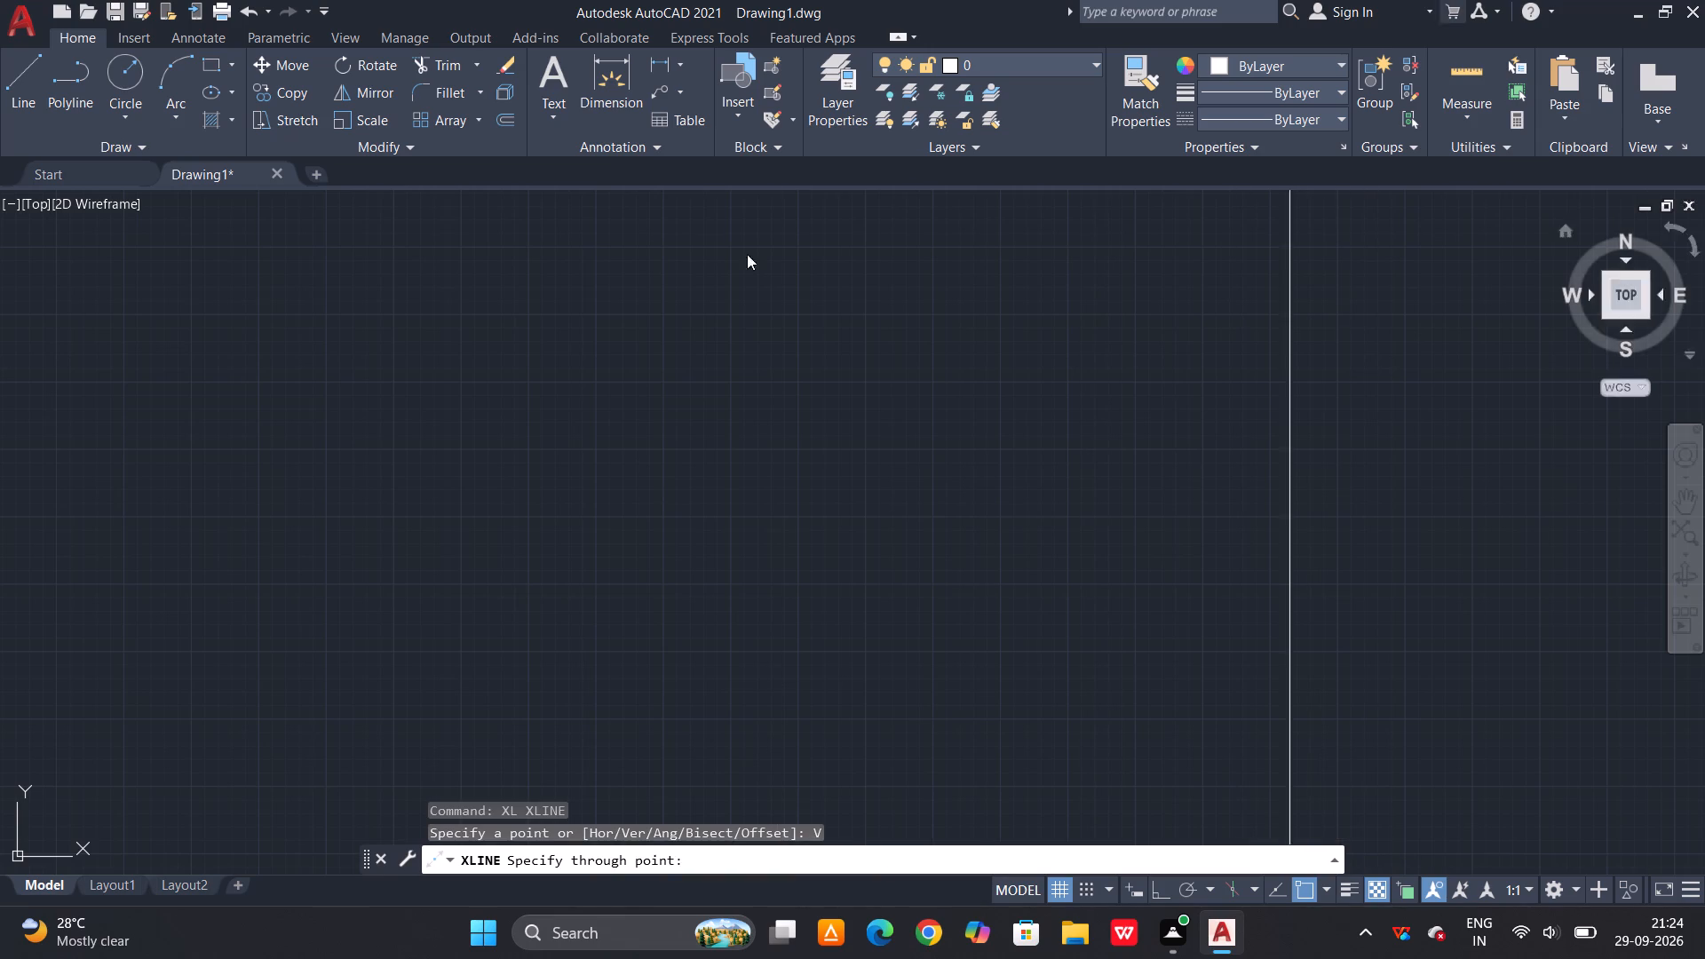
click(527, 527)
key(Escape)
text(XL H)
key(space)
click(538, 385)
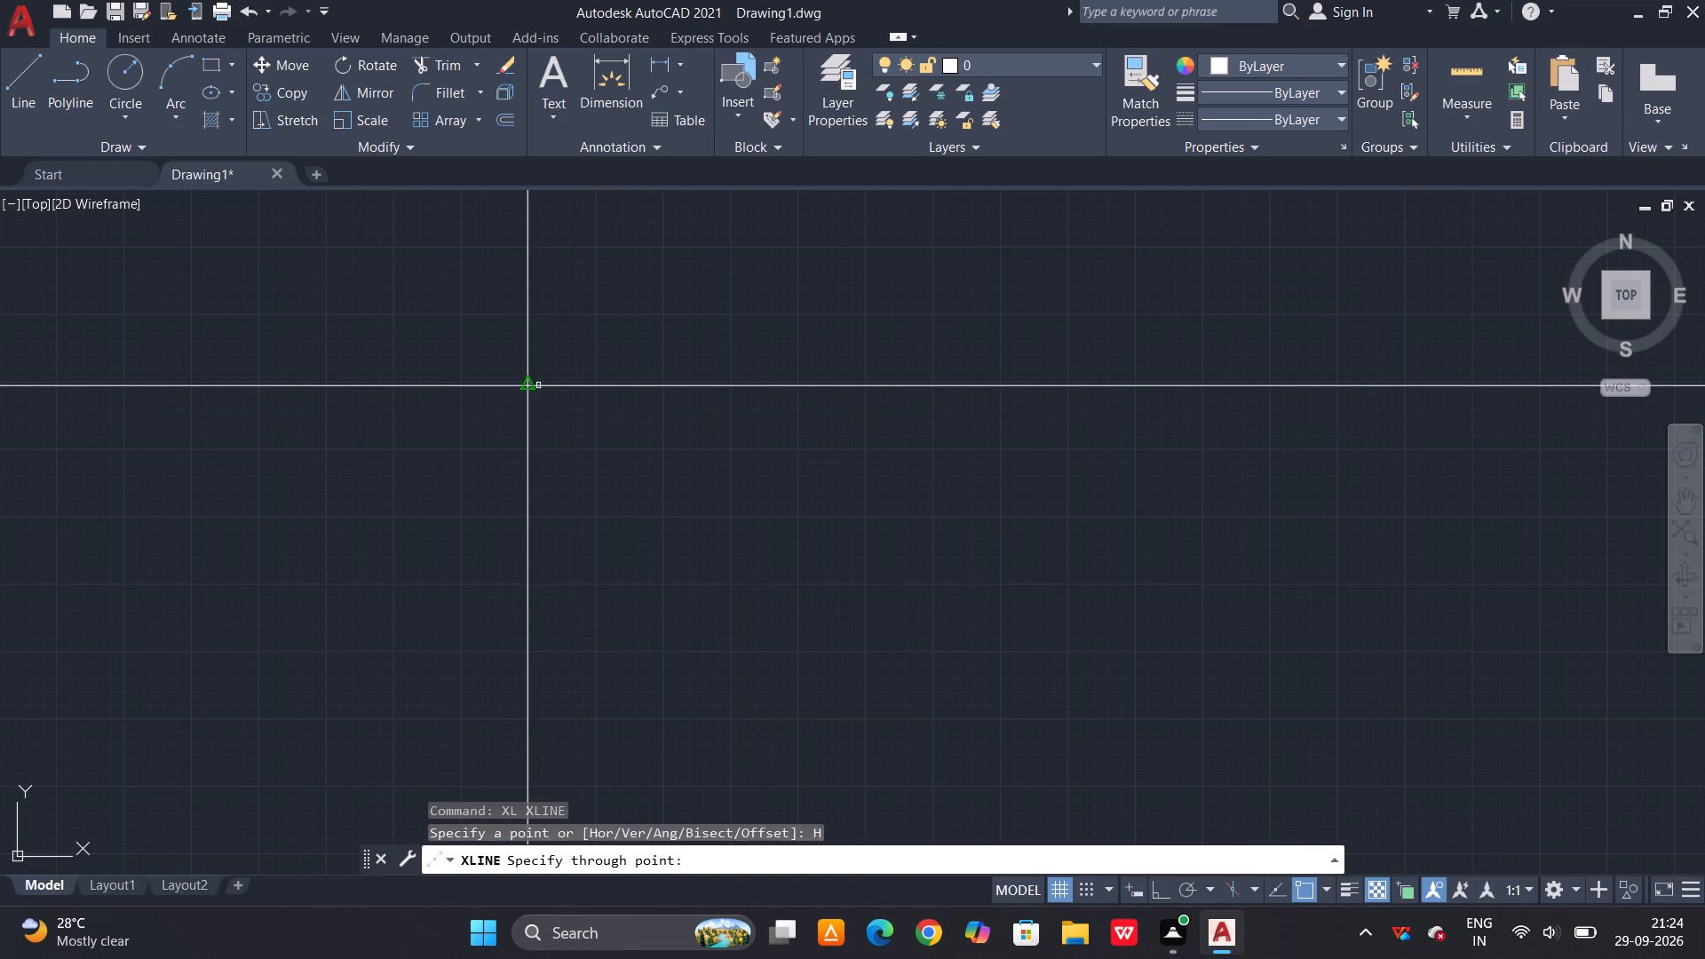
key(Escape)
Trim the construction lines above and to the left of their intersection to form an upper-left corner.
text(TR)
key(space)
key(space)
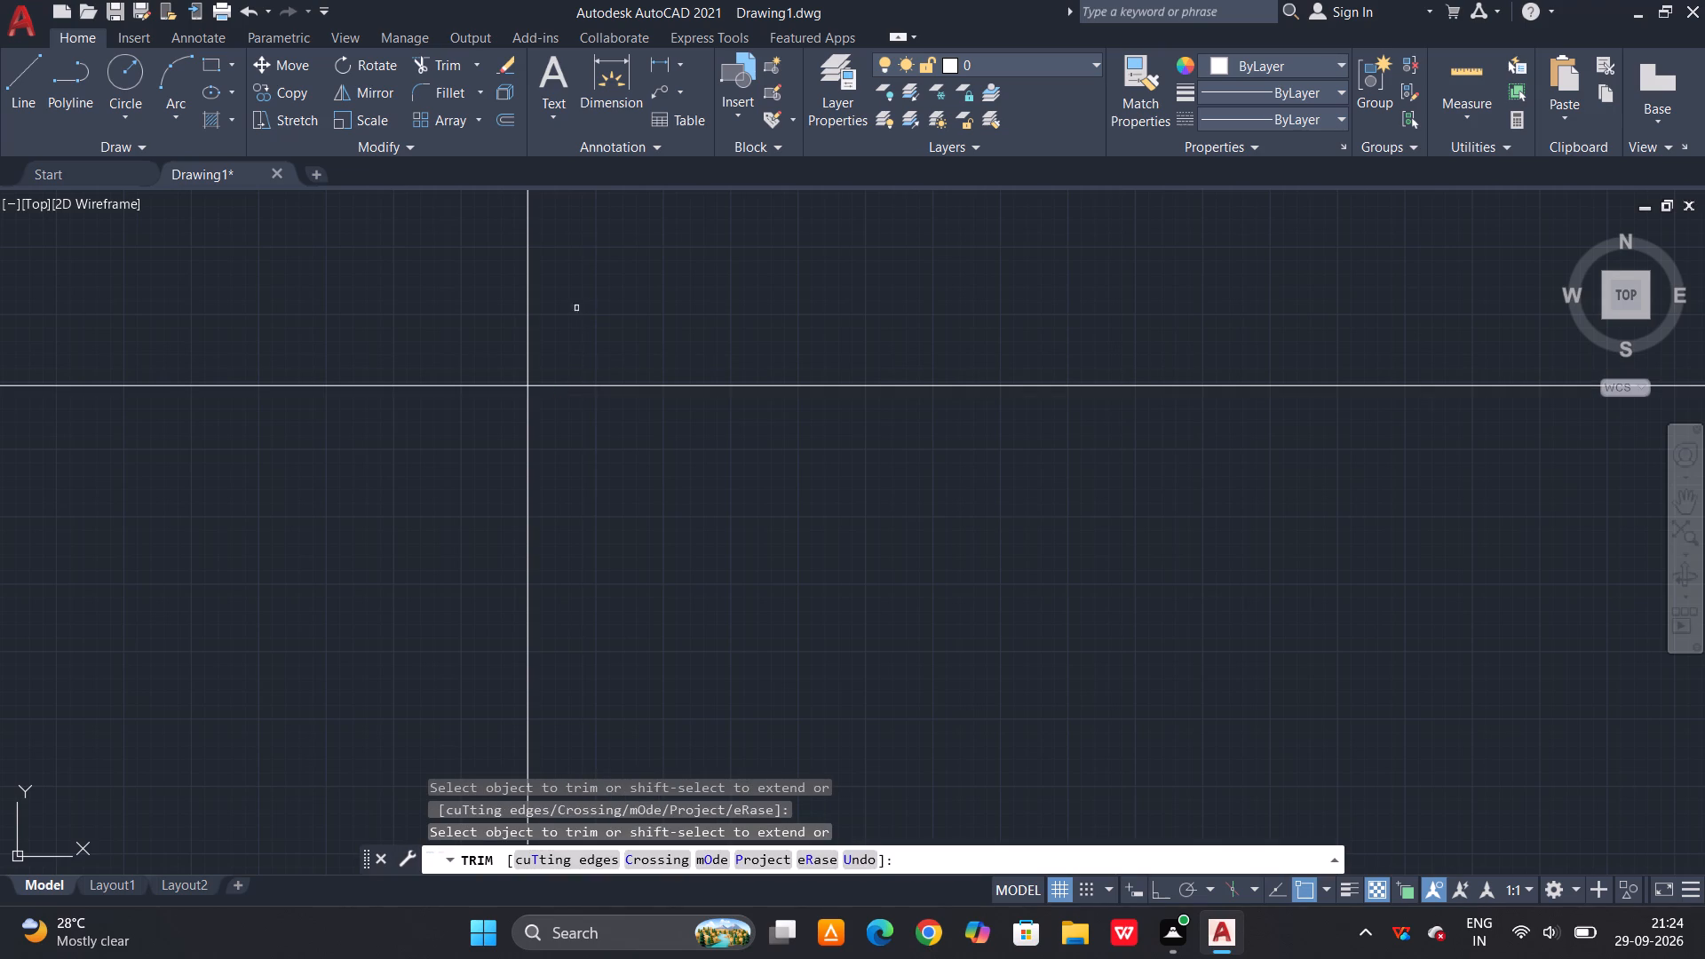
click(571, 250)
click(504, 298)
drag(434, 371, 430, 392)
click(396, 451)
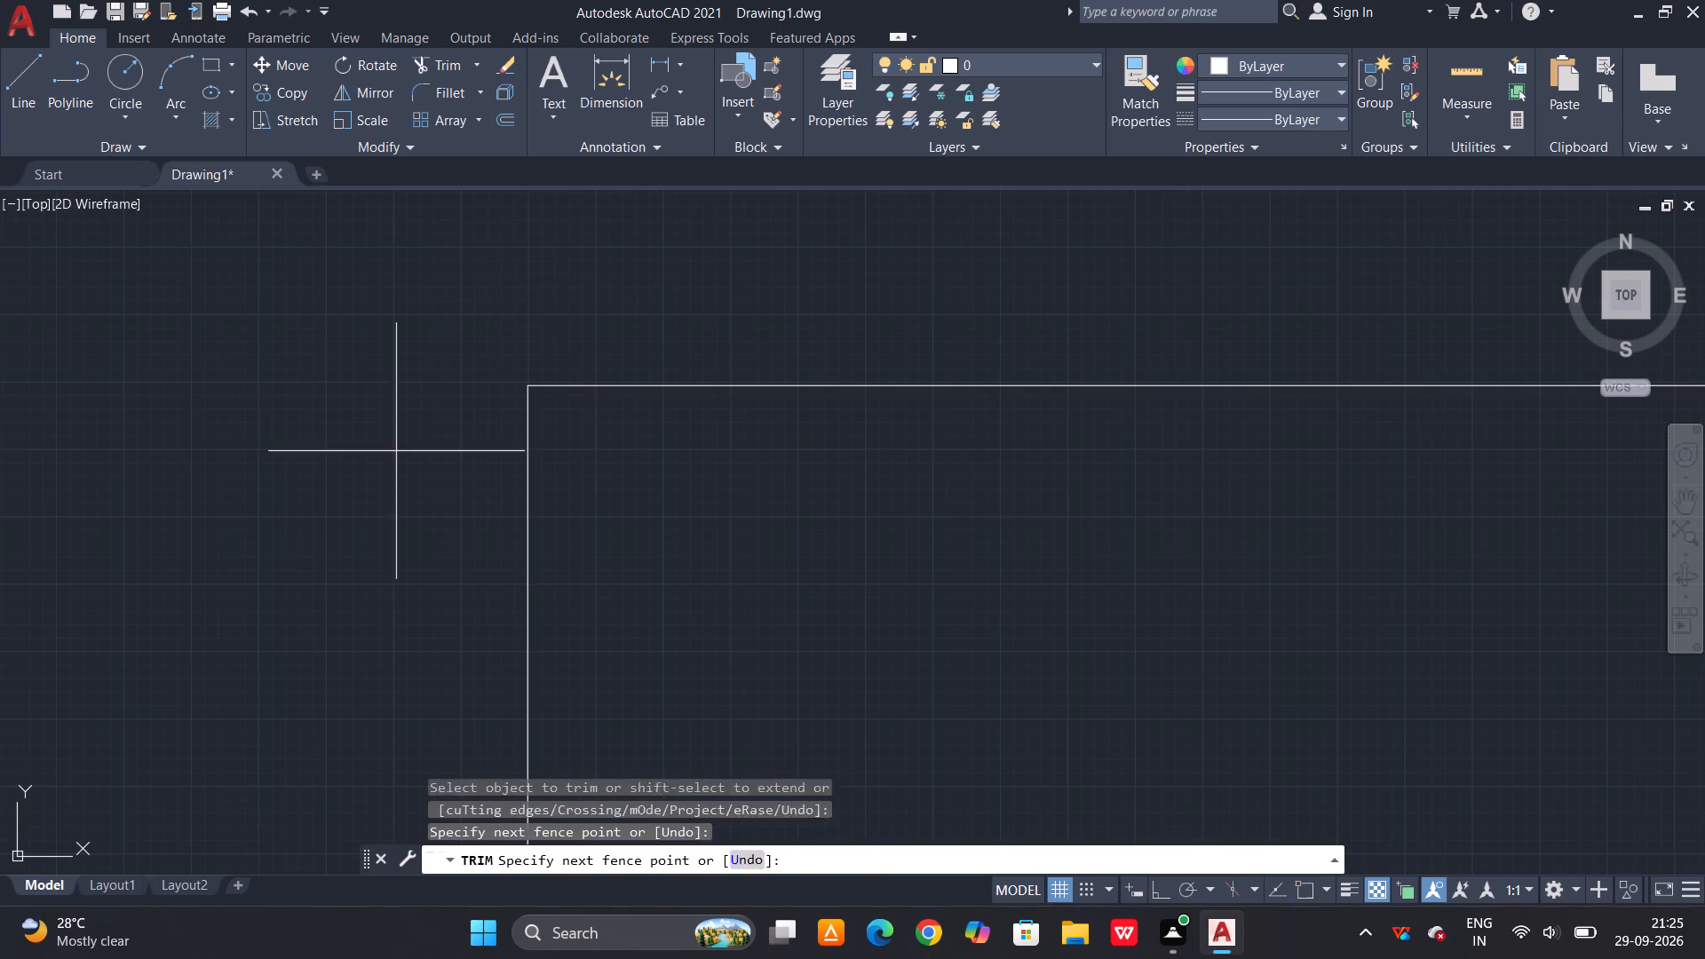
key(Escape)
Offset the vertical line to the right and the horizontal line downward by 23 for the wall thickness.
text(O)
key(space)
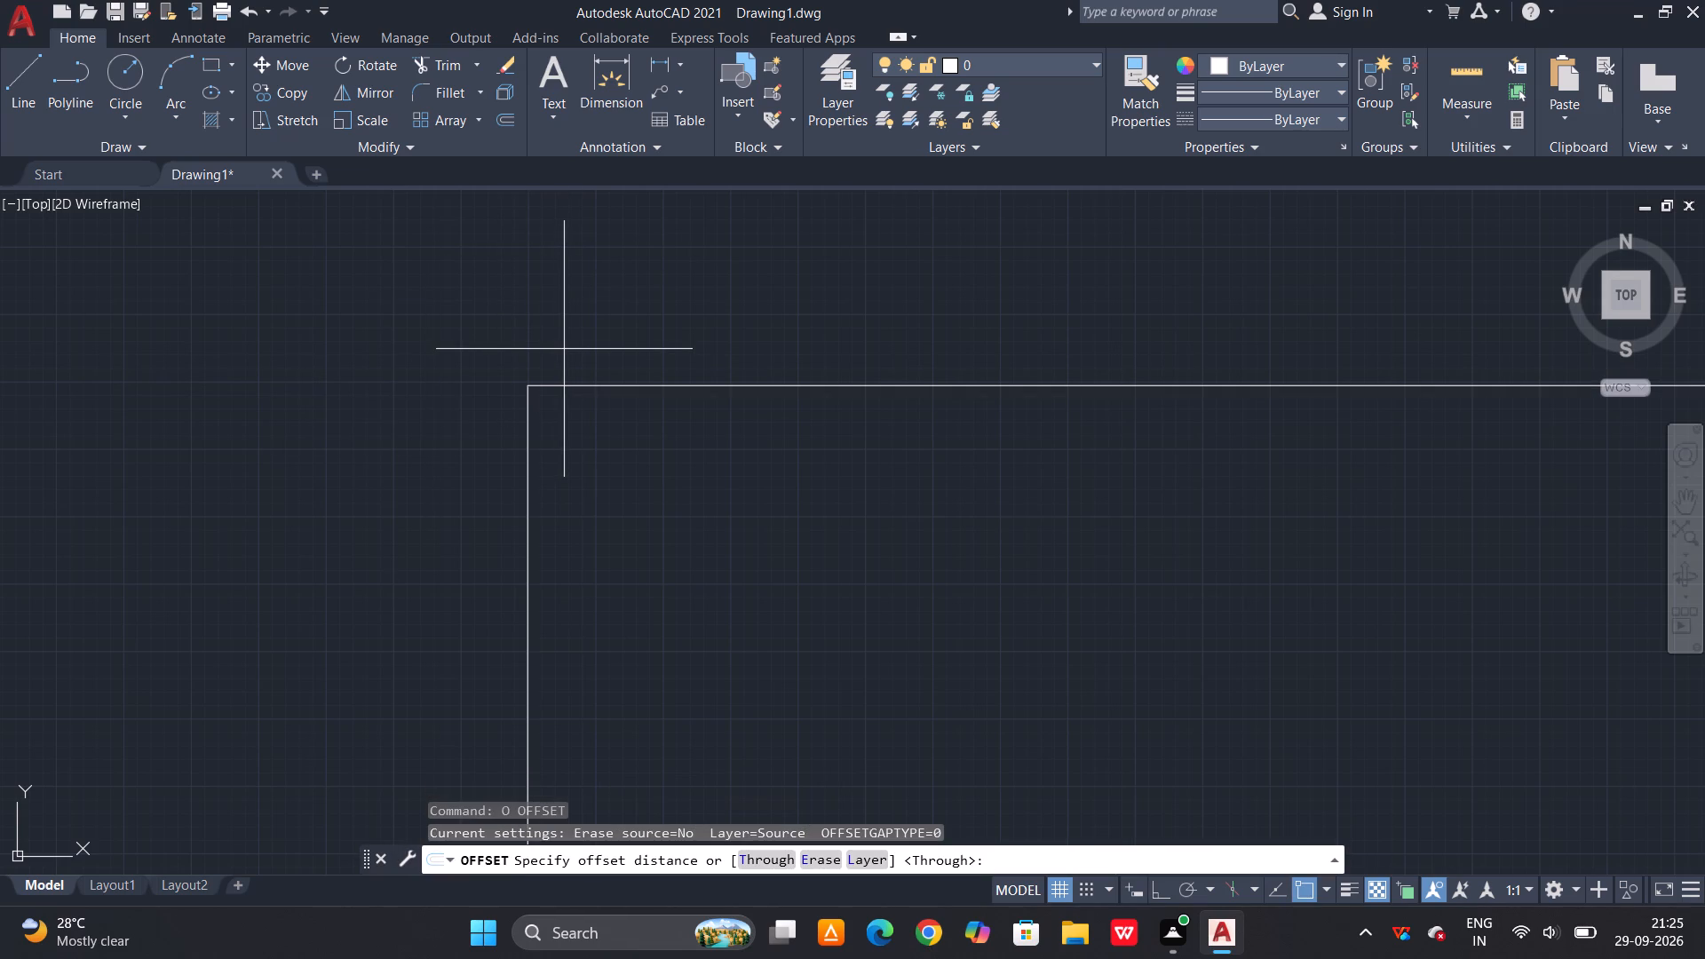
text(23)
key(space)
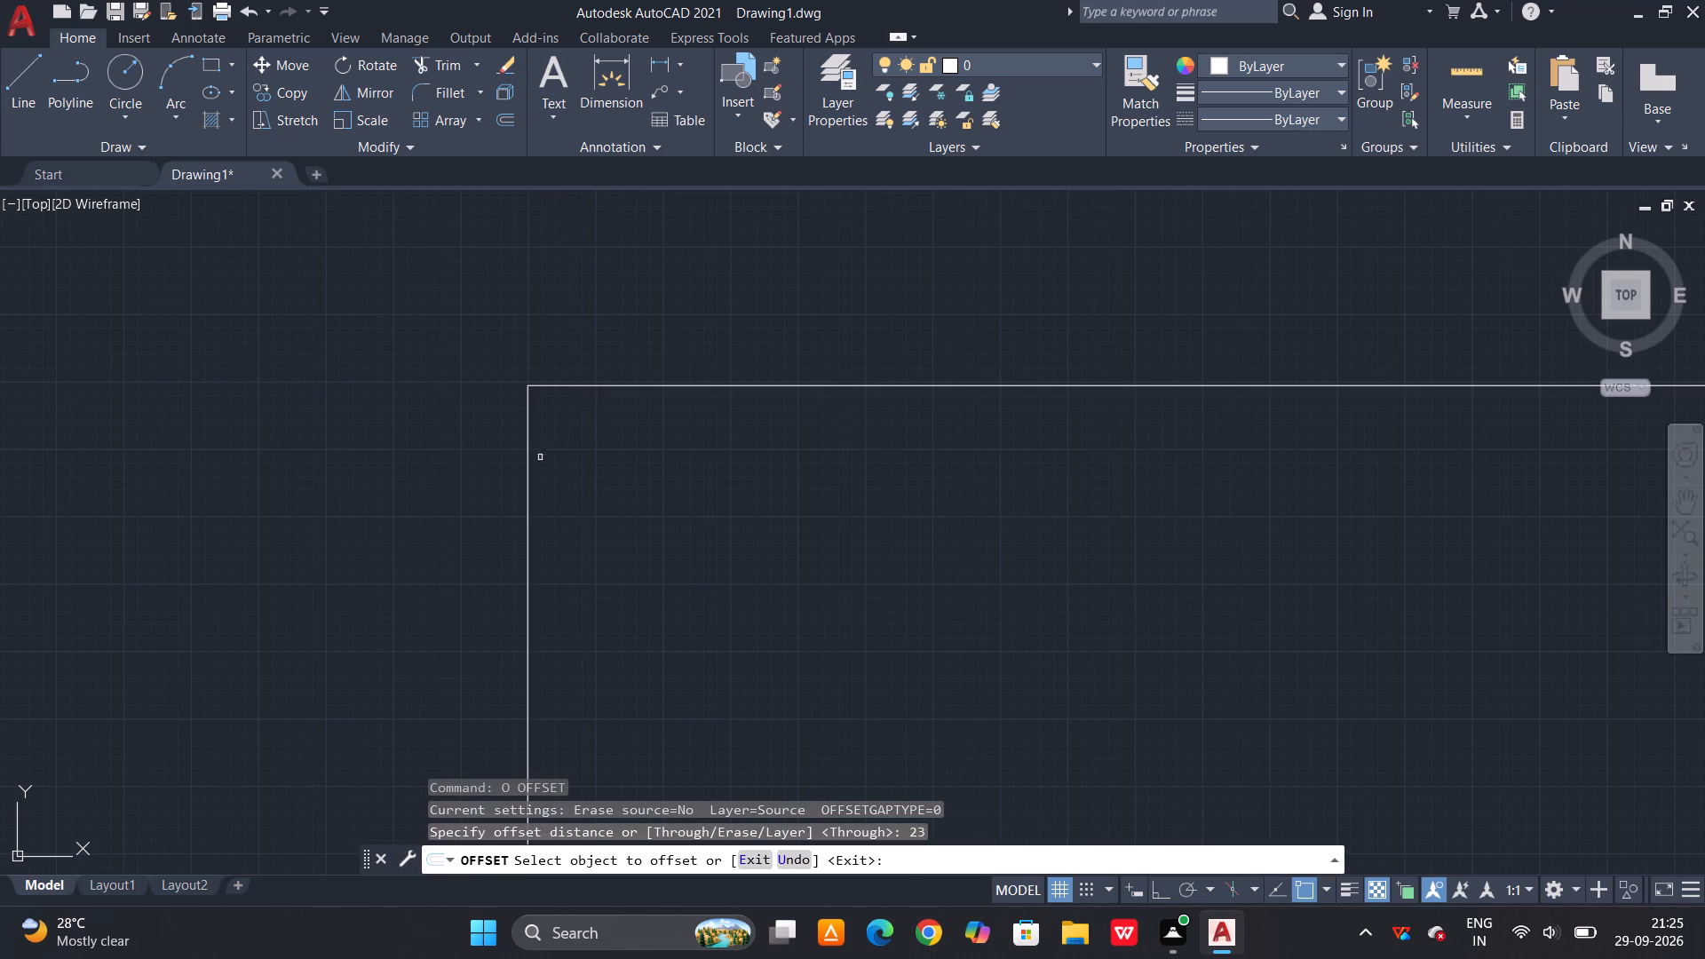
click(529, 469)
click(660, 491)
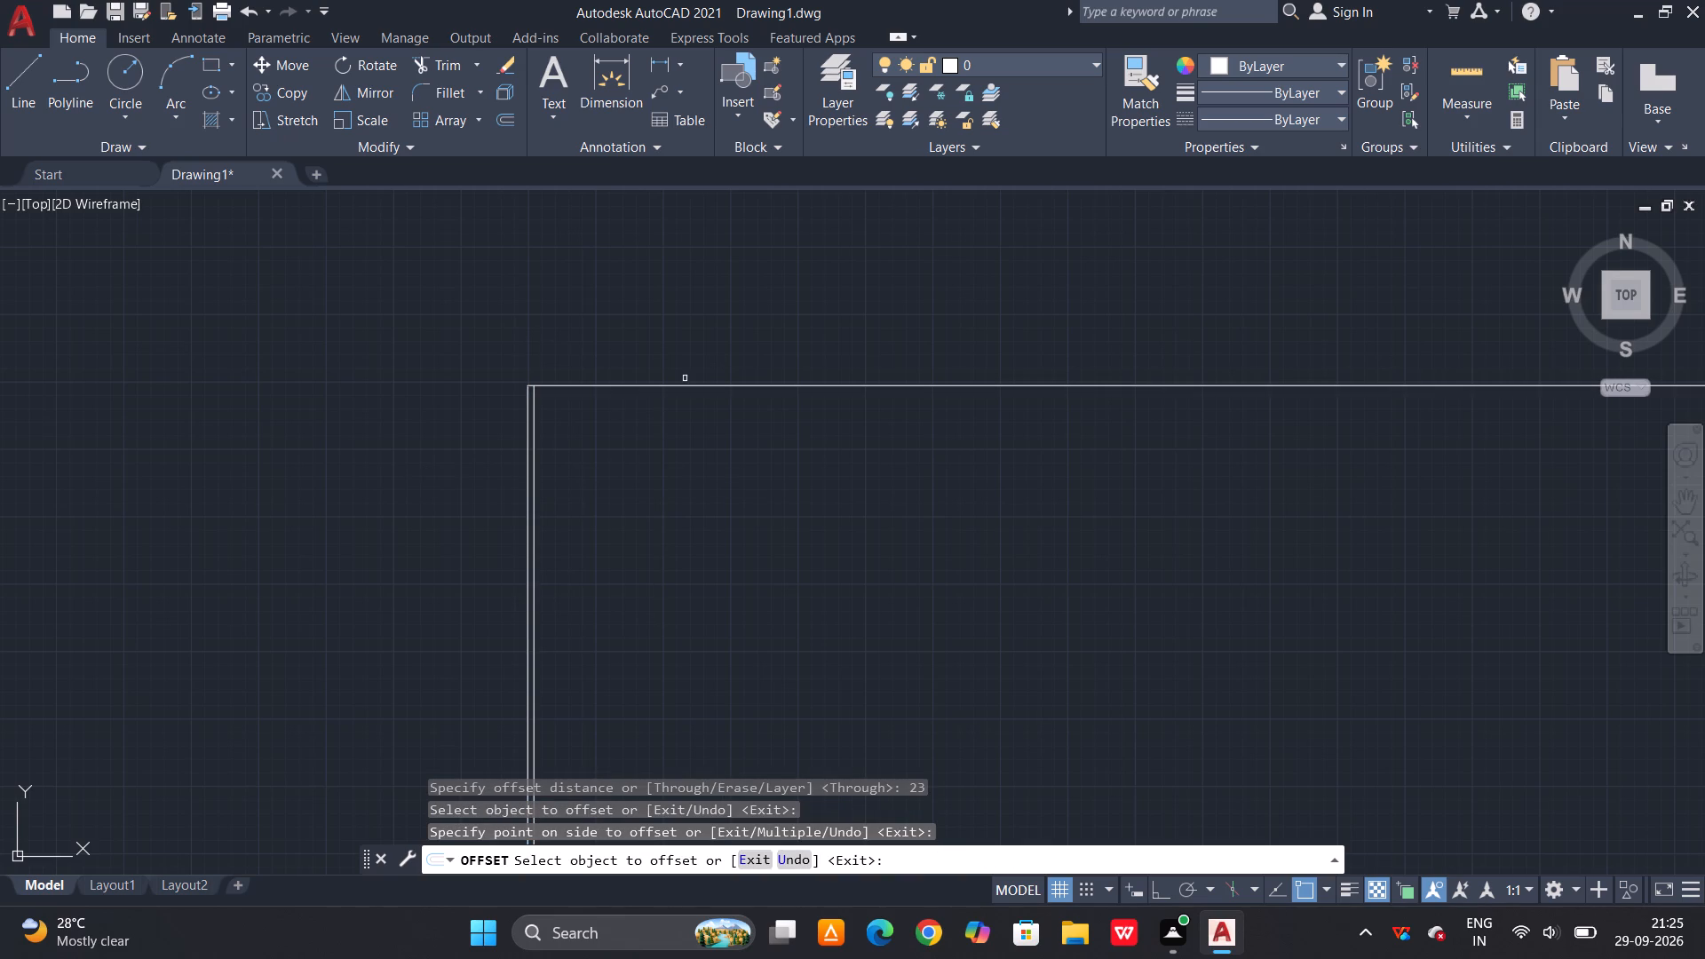
click(678, 388)
click(654, 428)
scroll(544, 379, up, 3)
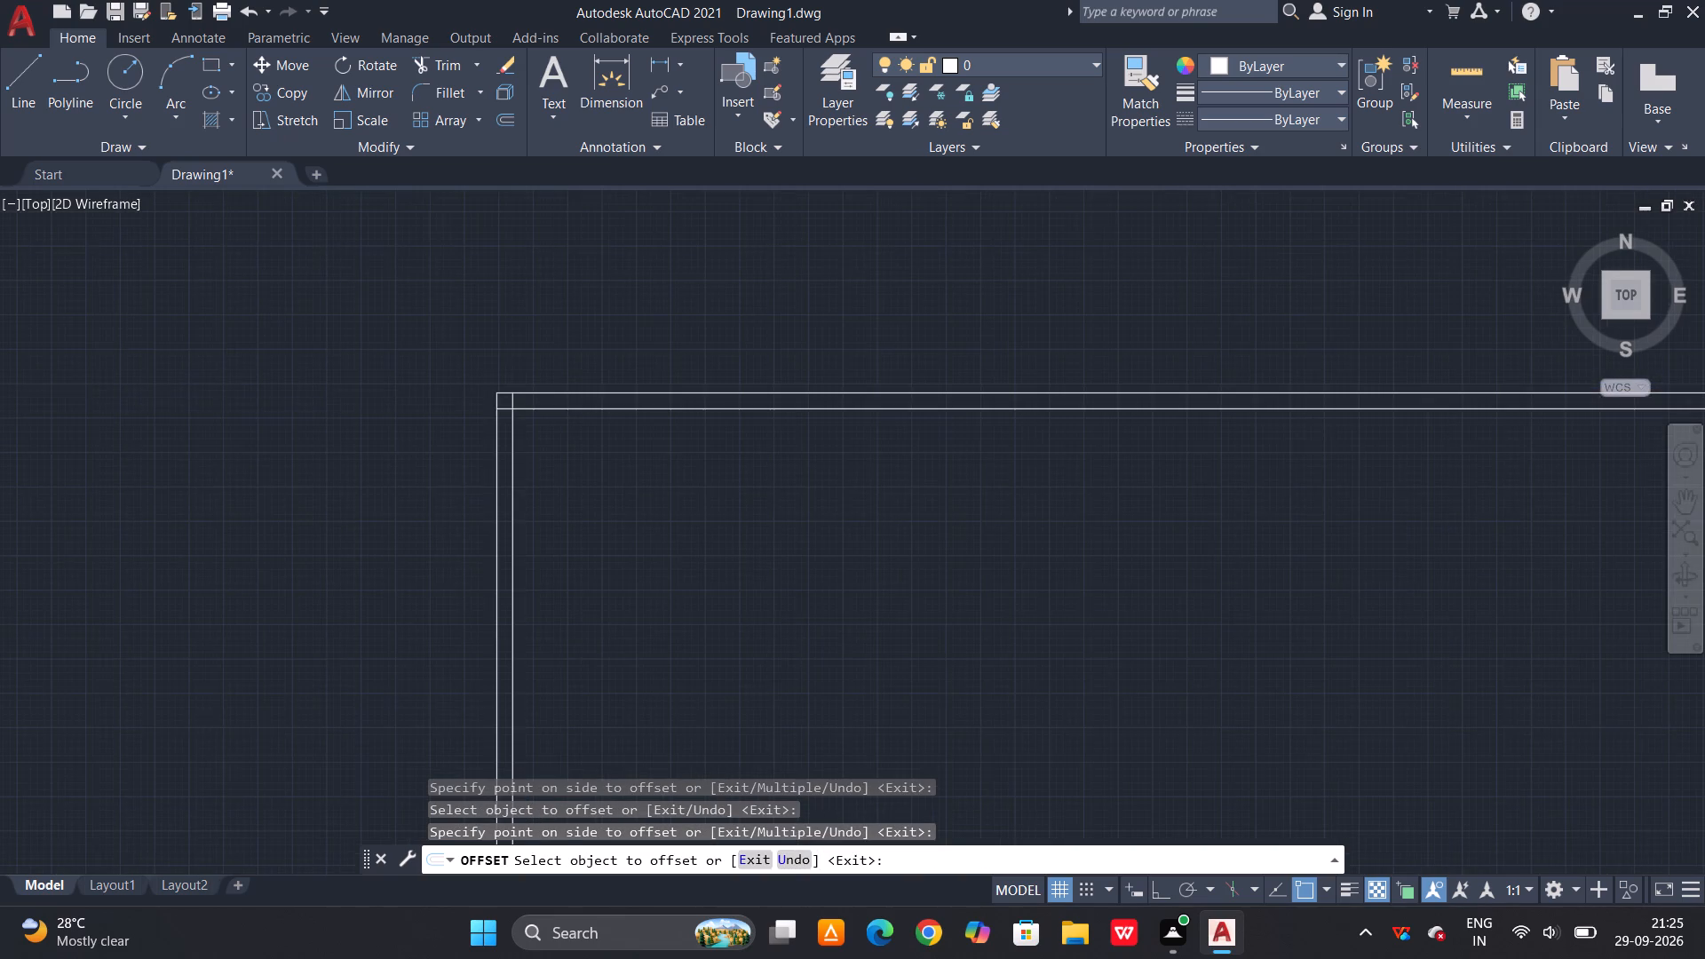
key(Escape)
Trim the overlapping ends of the two inner offset lines to form a clean inner corner.
text(TR)
key(space)
key(space)
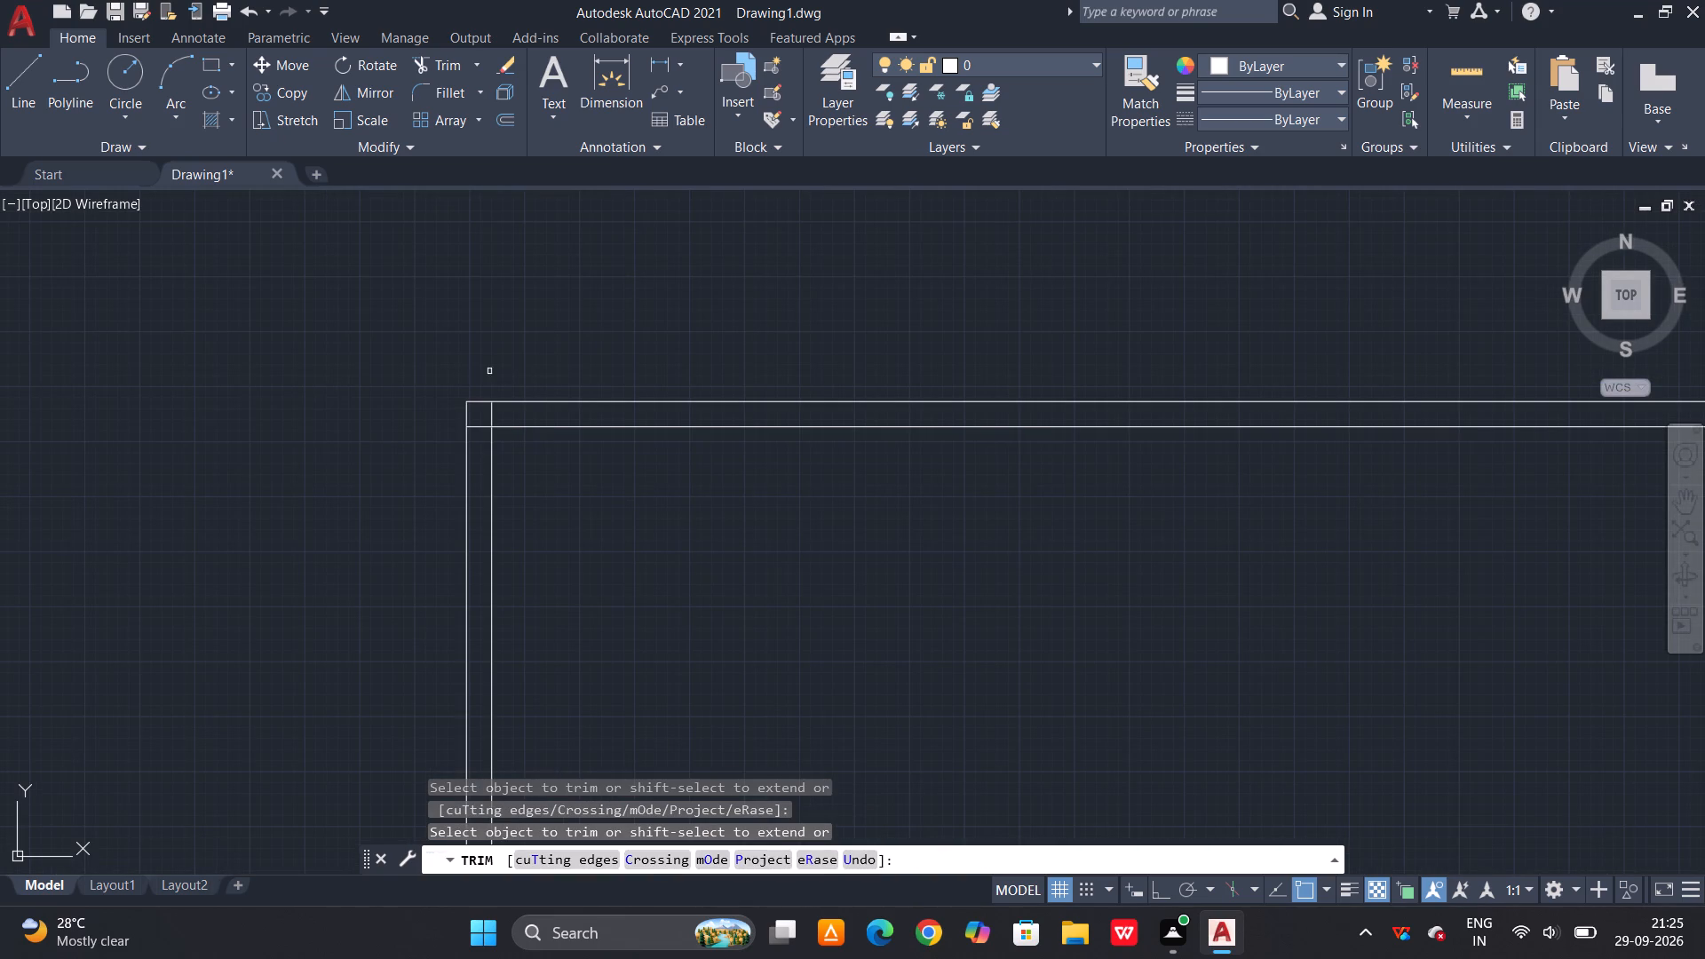
scroll(446, 349, up, 2)
click(569, 499)
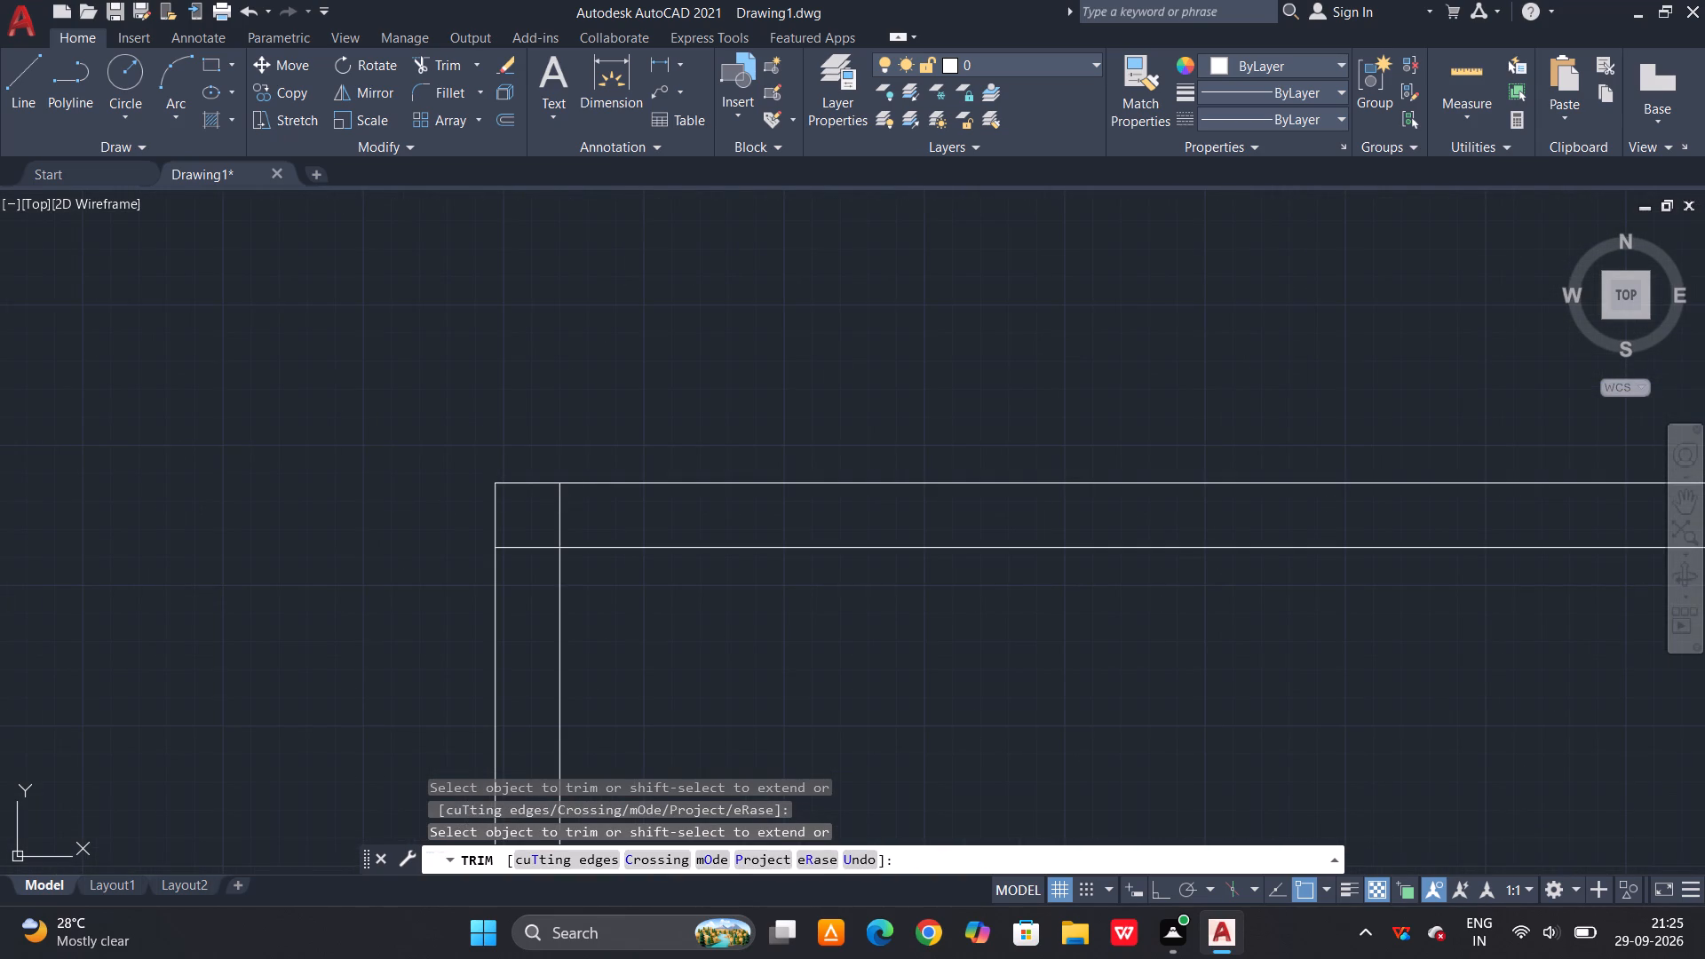
click(537, 519)
drag(532, 527, 529, 546)
click(523, 557)
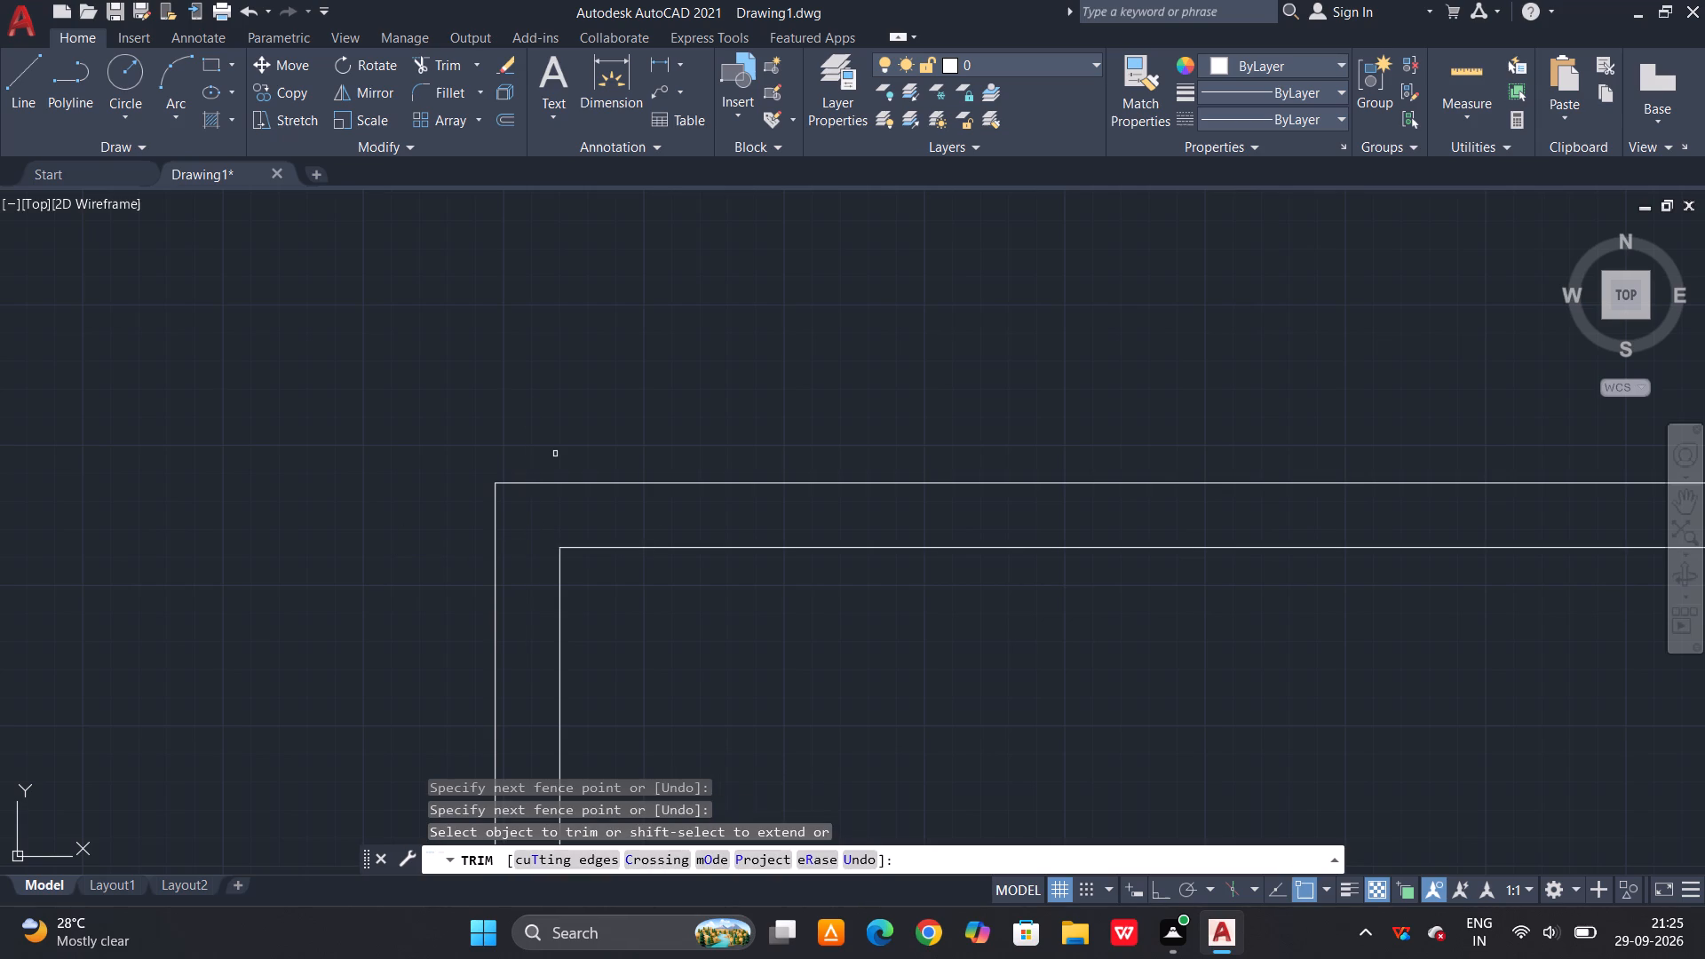
Offset the left wall's inner vertical line 588 to the right.
scroll(559, 428, down, 1)
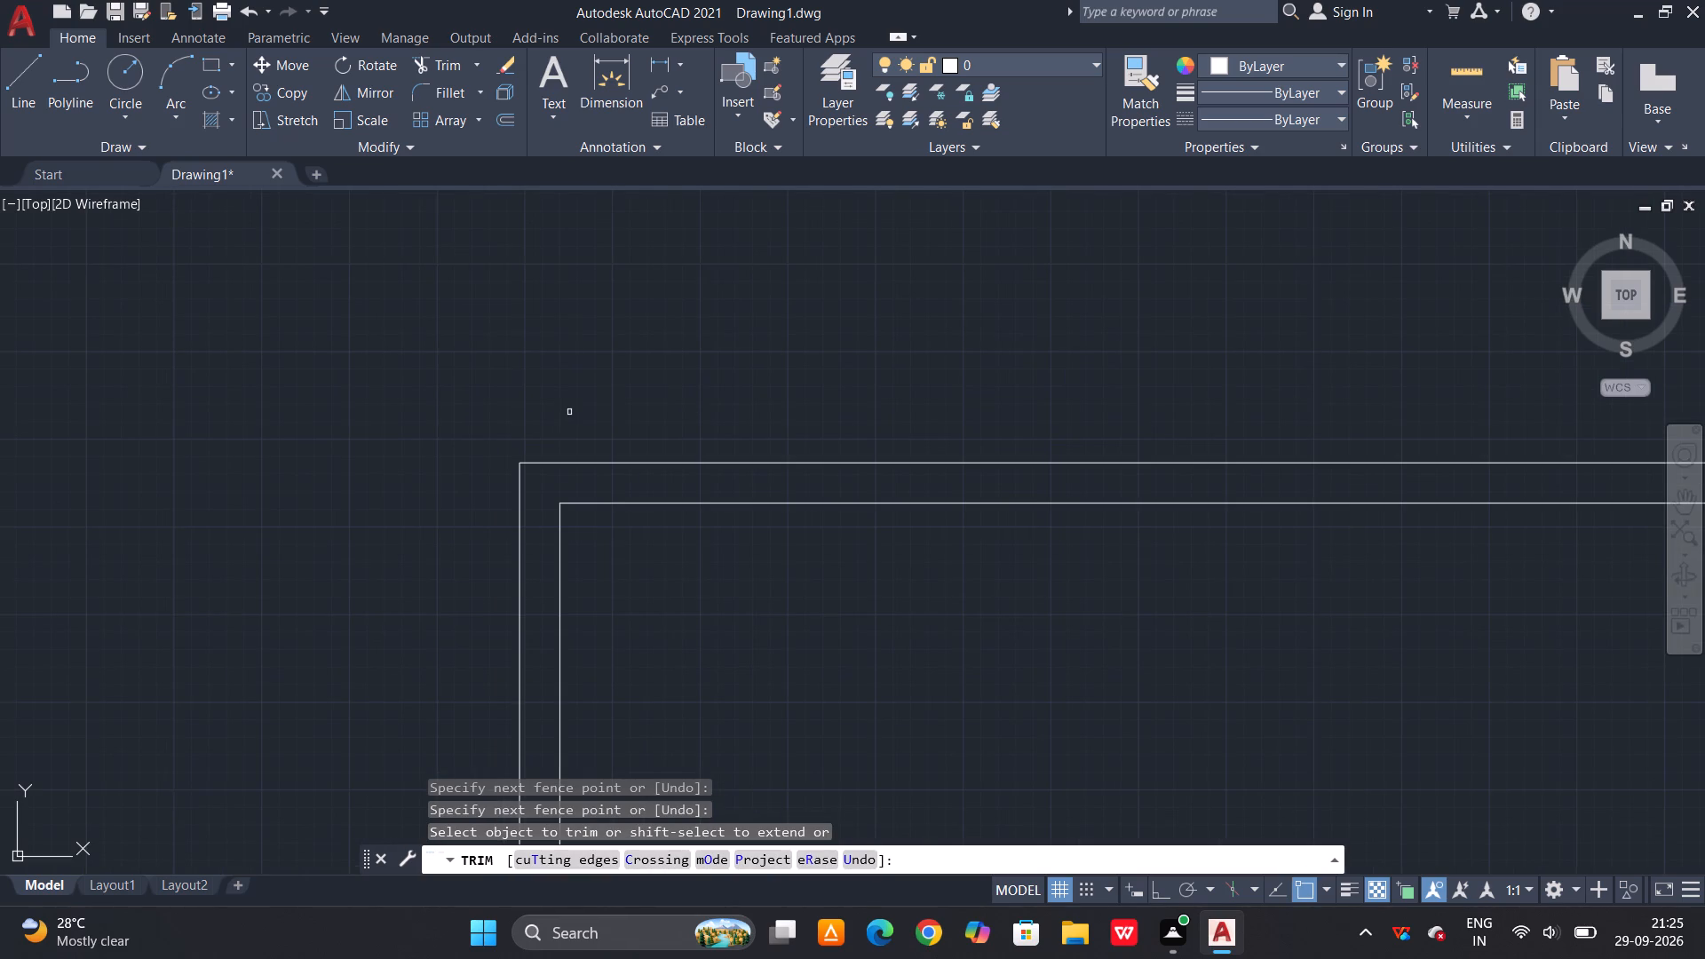
key(Escape)
key(Escape)
text(O)
key(space)
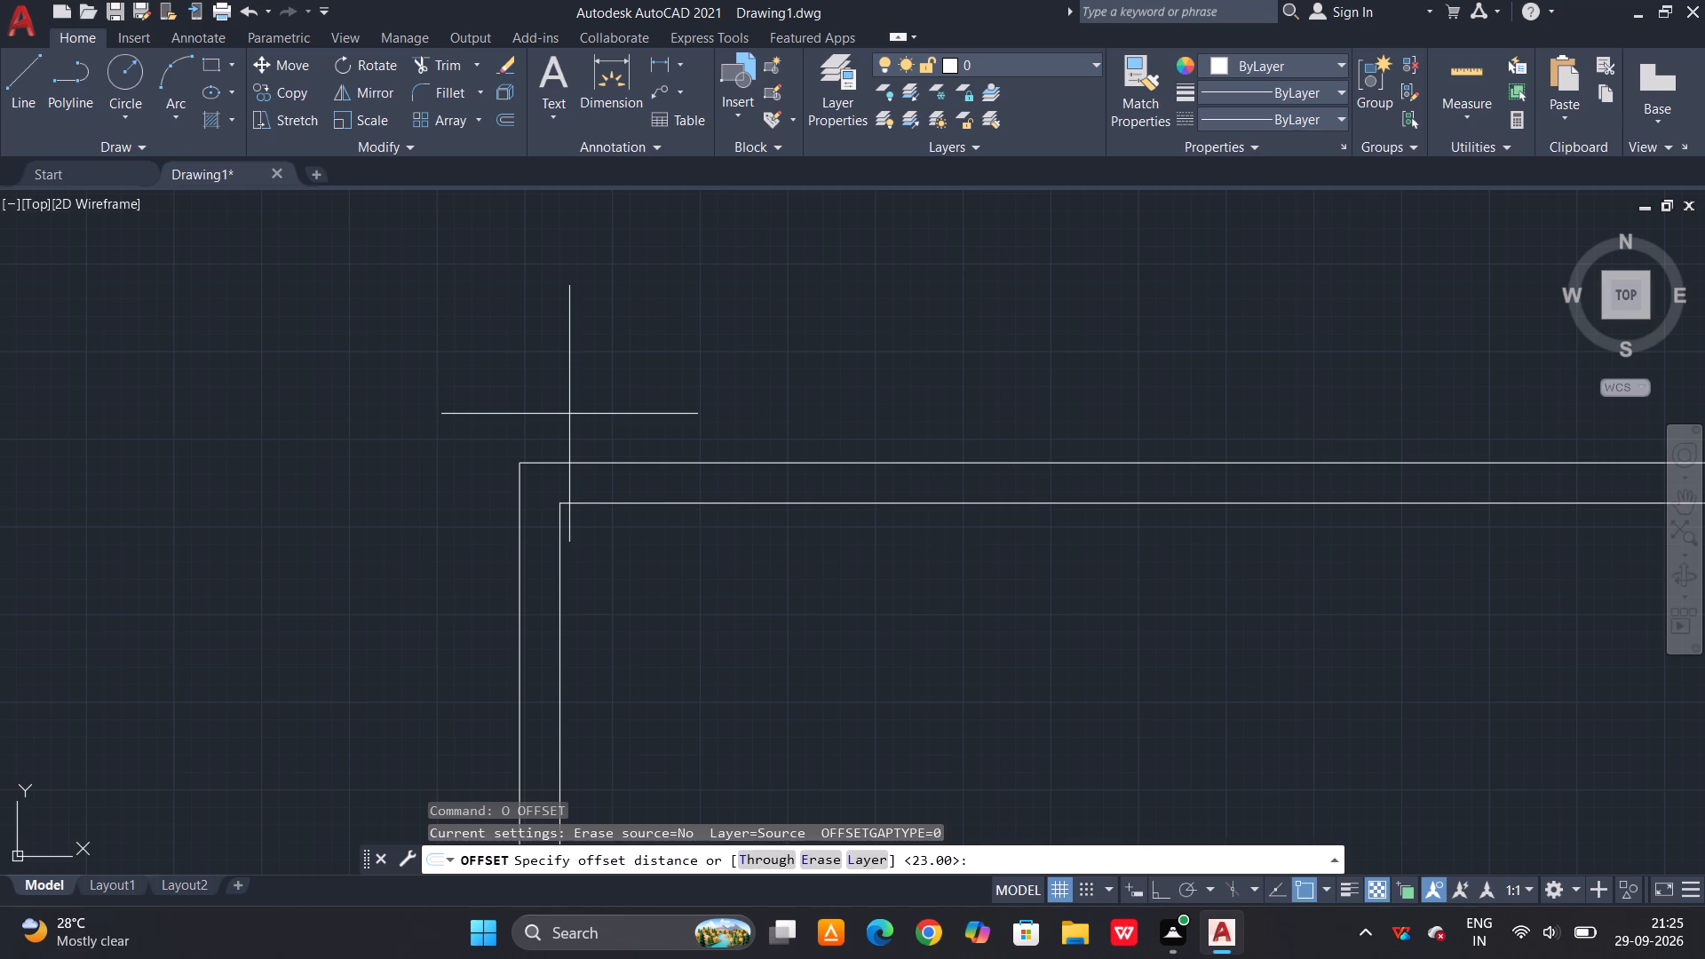
text(588)
key(space)
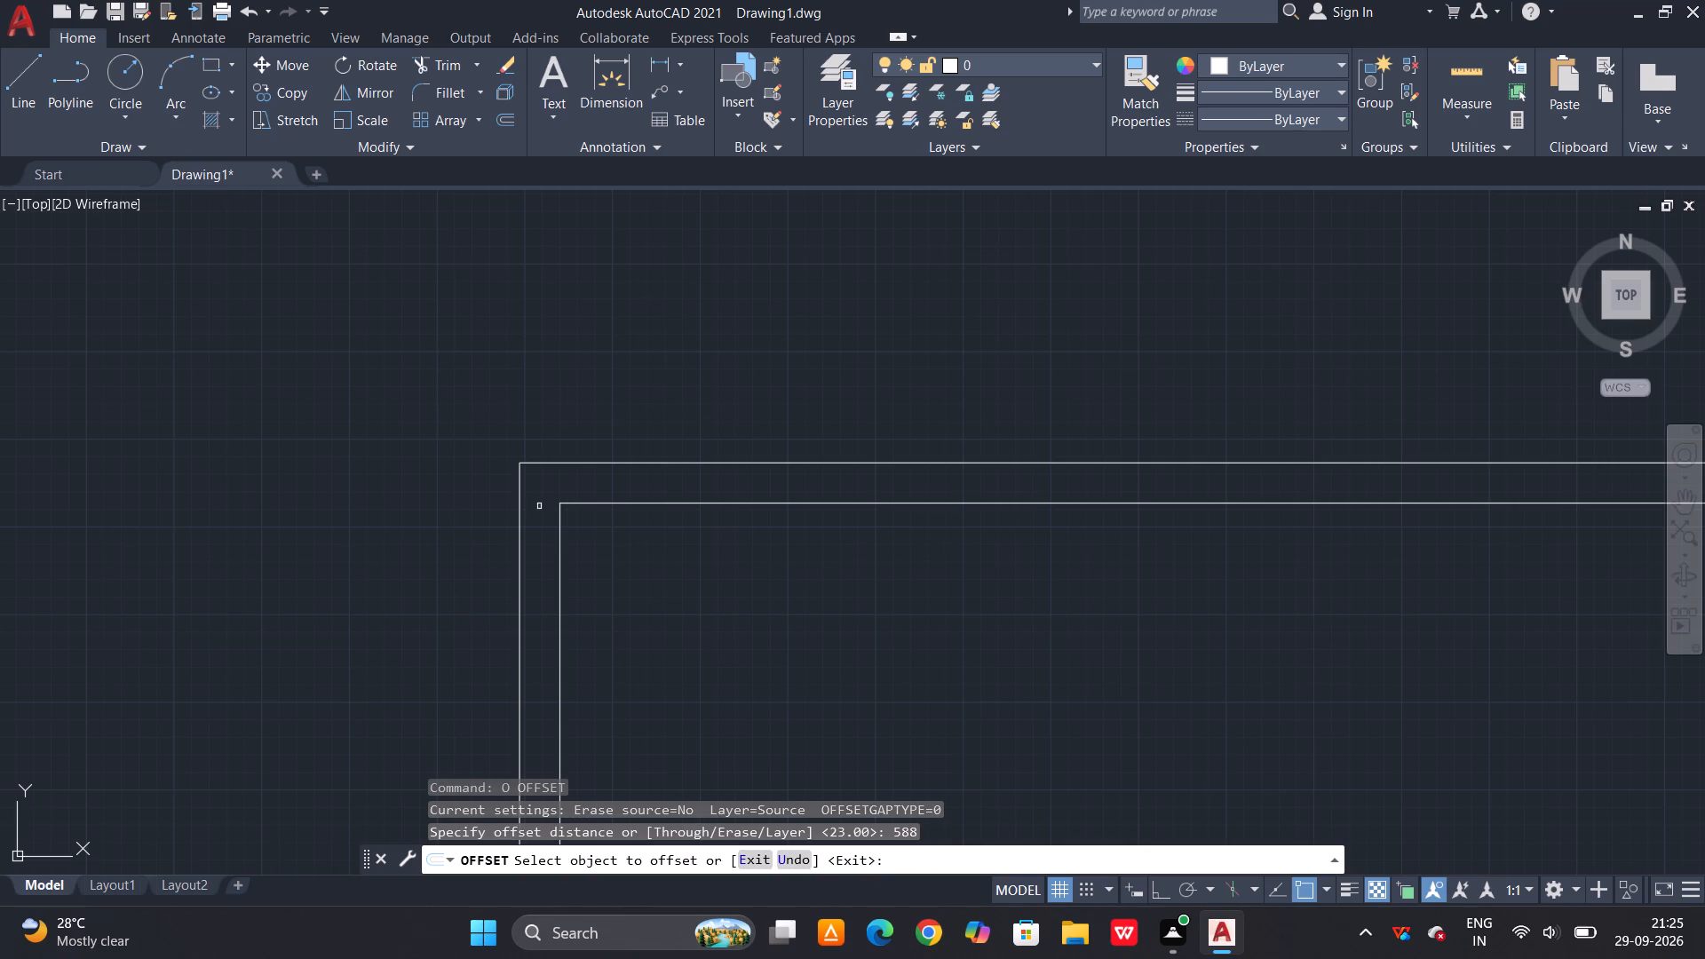
click(559, 523)
click(623, 522)
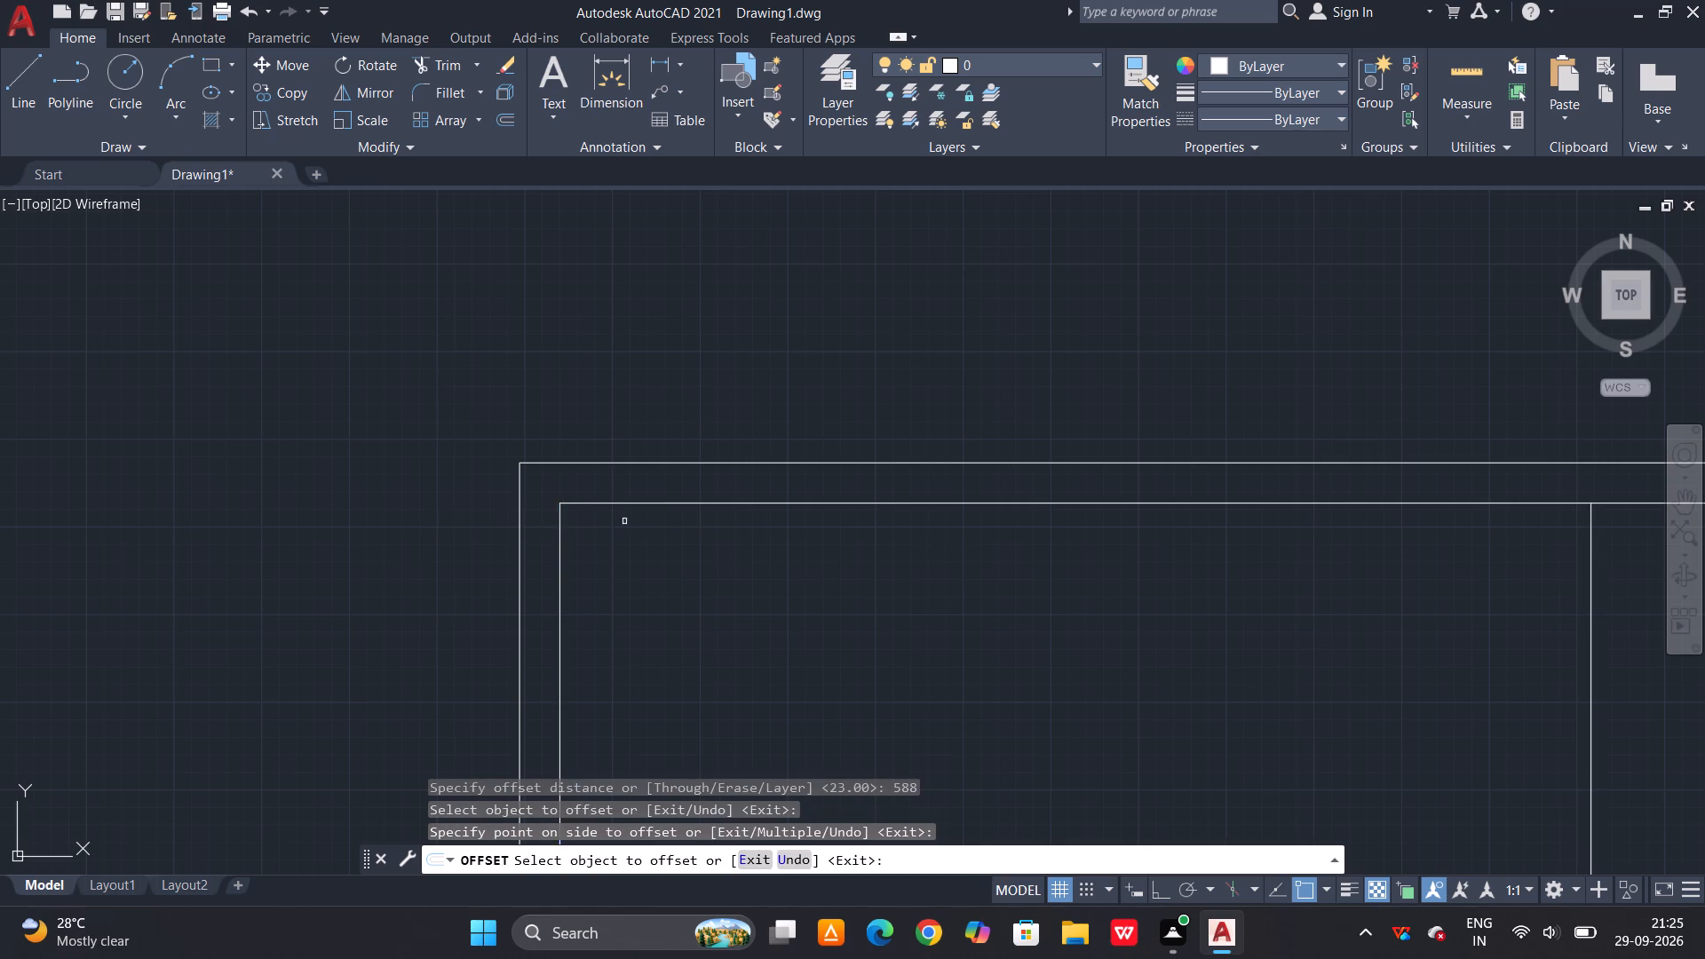
scroll(595, 353, down, 3)
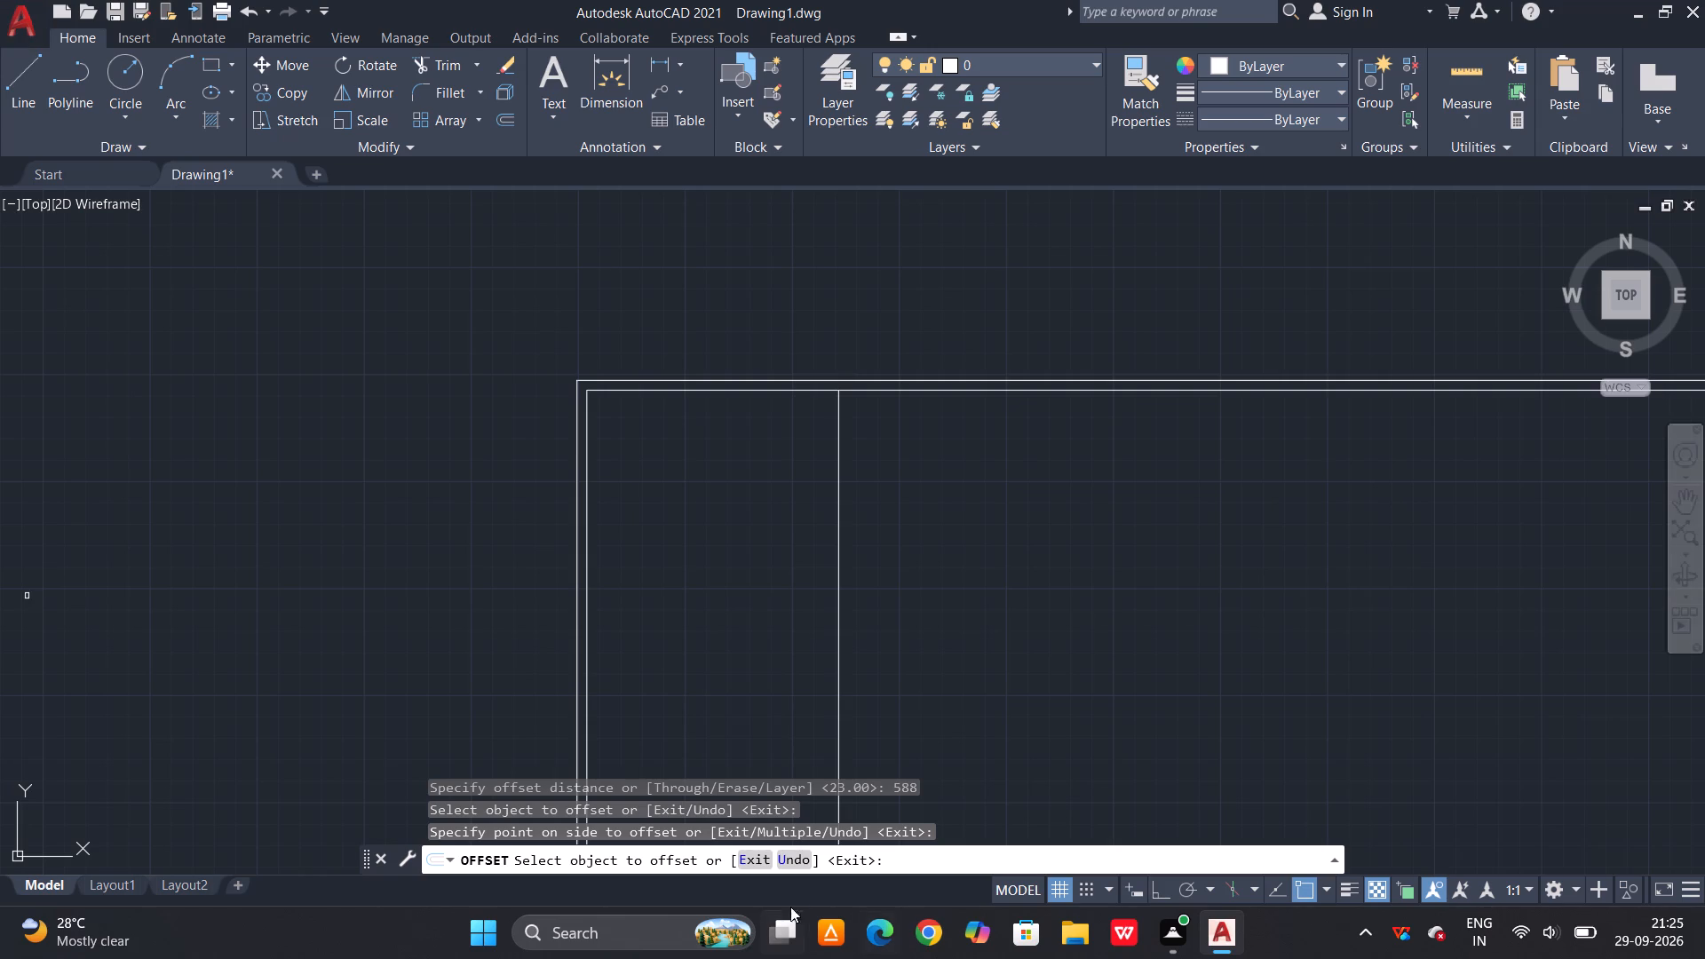
scroll(932, 385, up, 1)
key(Escape)
Extend the new vertical line up to the top wall's outer line.
key(e)
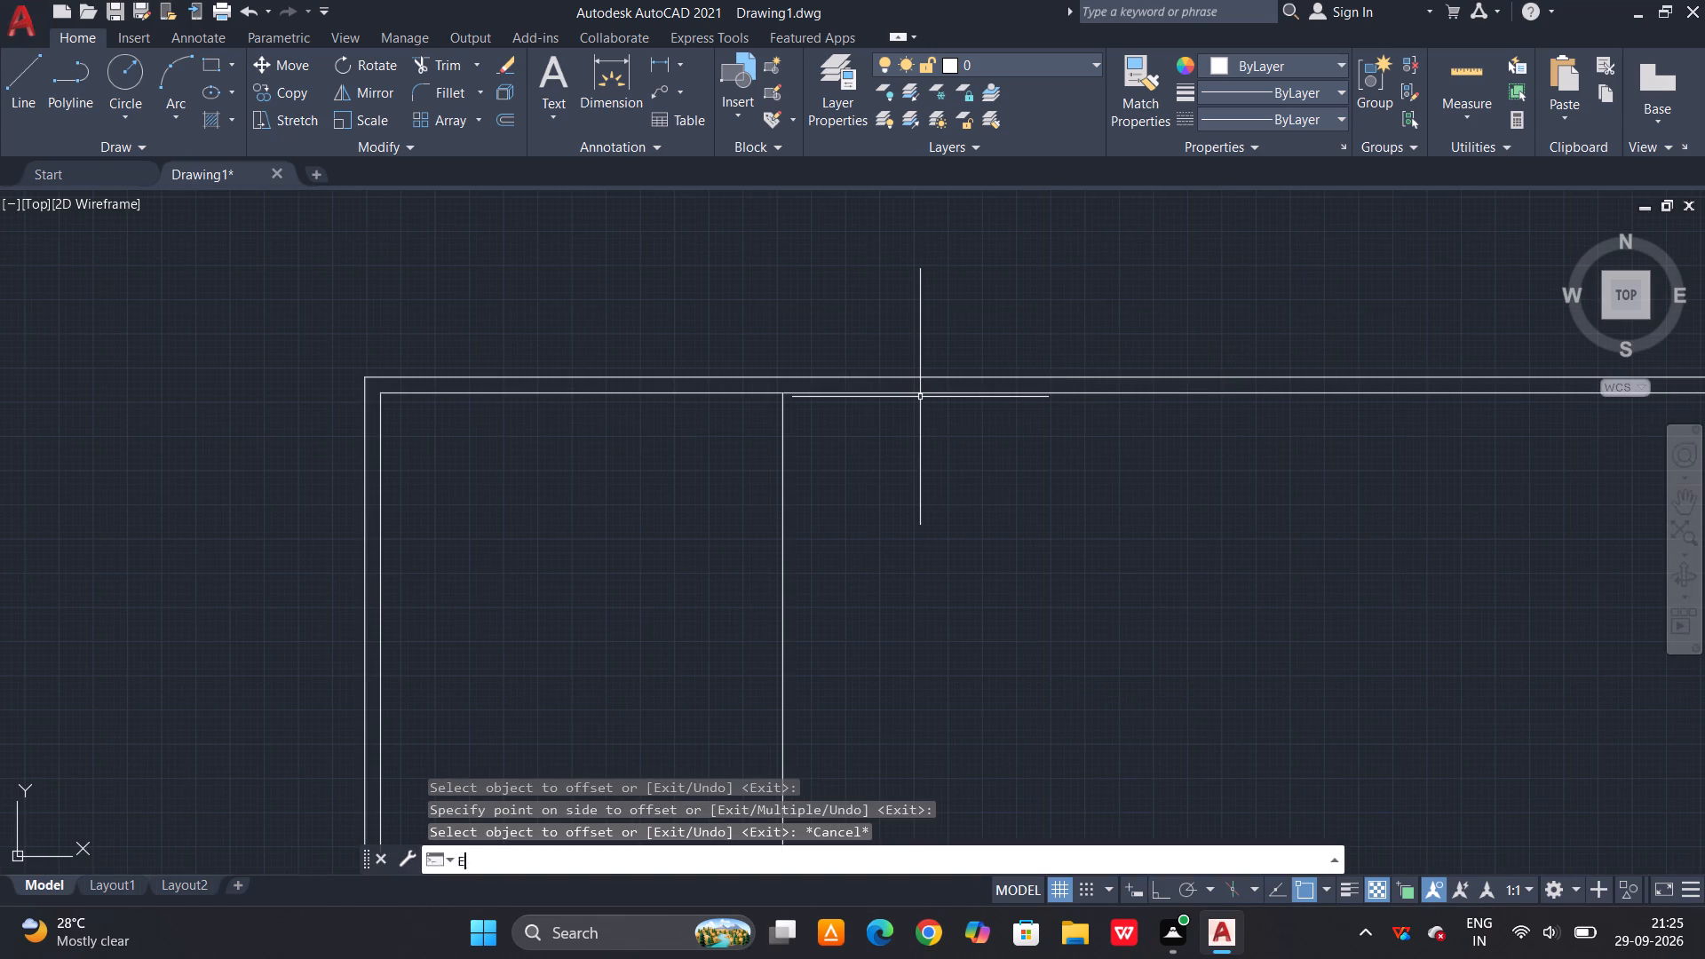
text(X)
key(space)
click(784, 456)
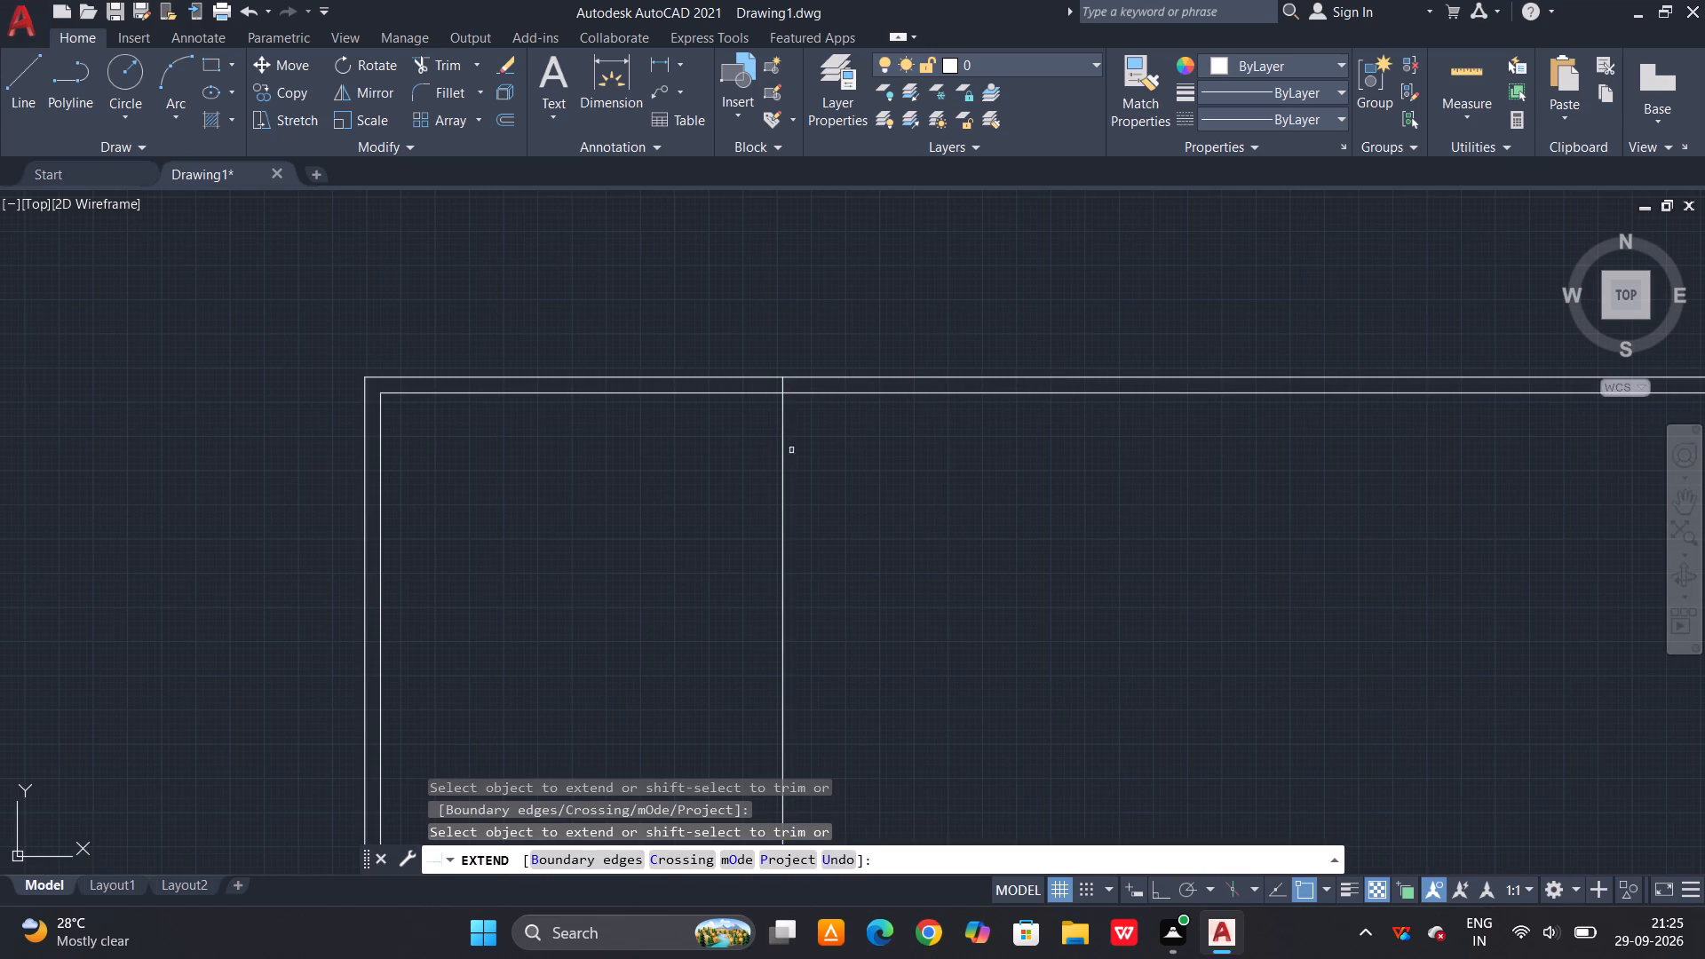
key(Escape)
Offset the extended vertical line 23 to the right to form the interior wall.
text(O)
key(space)
text(23)
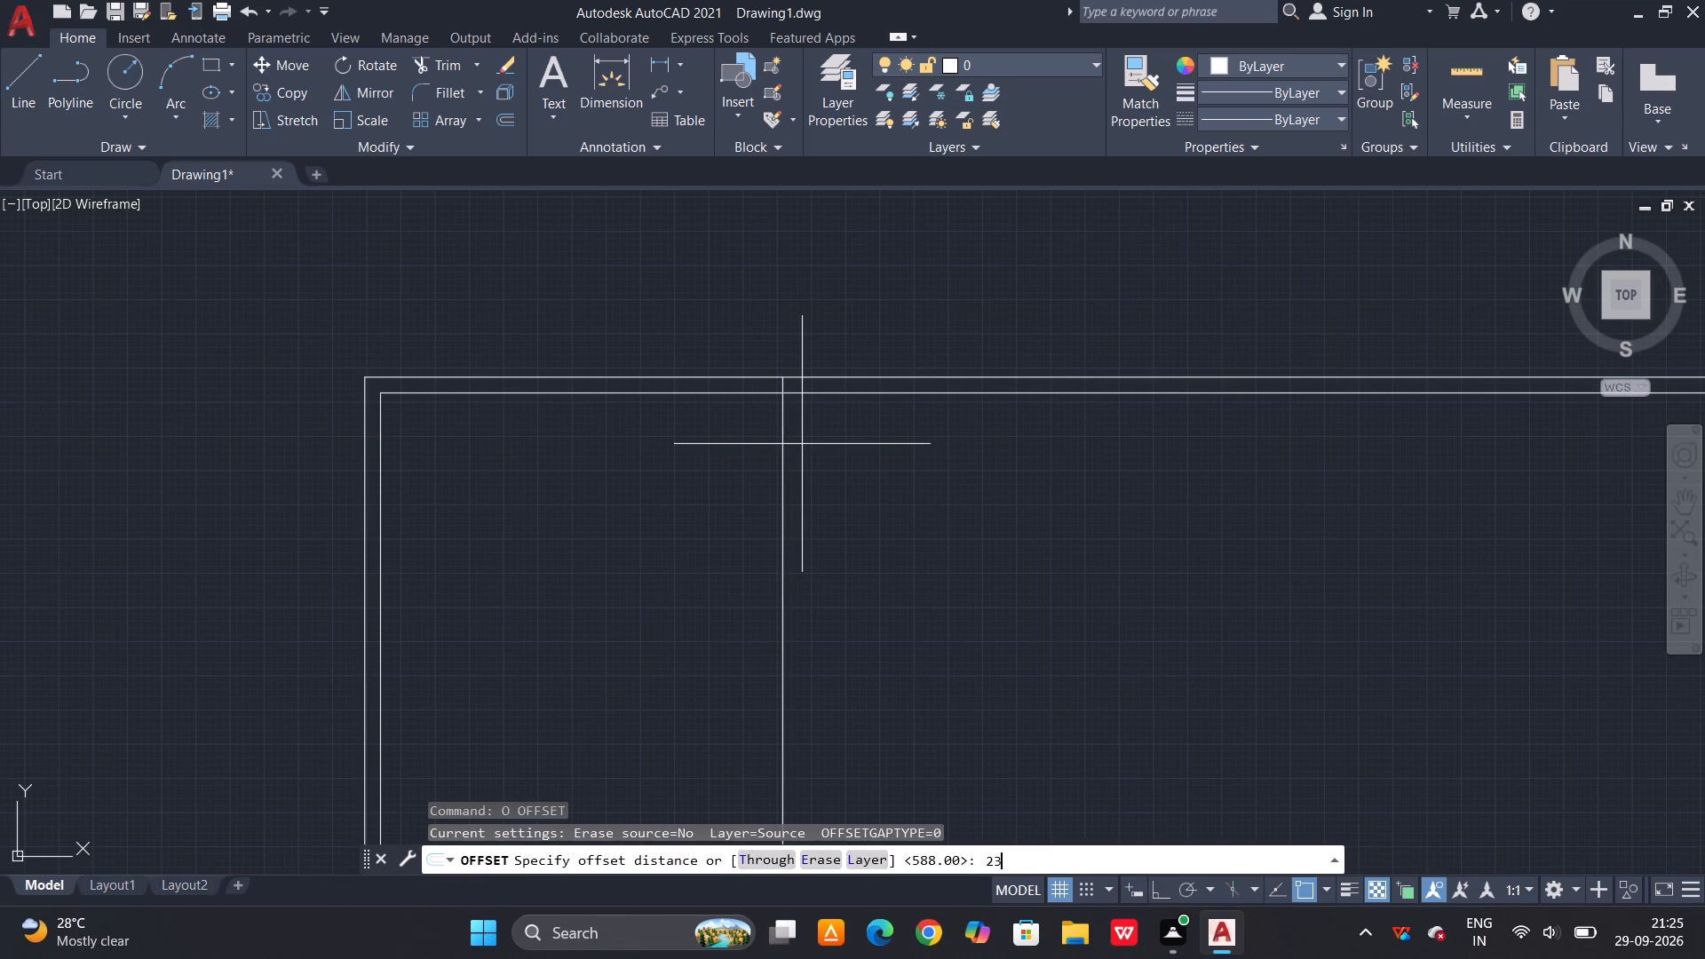
key(space)
click(783, 470)
click(829, 469)
scroll(814, 392, up, 3)
key(Escape)
key(Escape)
Trim the interior wall's right line above the top wall's inner line, and that inner line between the two wall lines.
text(TR)
key(space)
key(space)
click(749, 377)
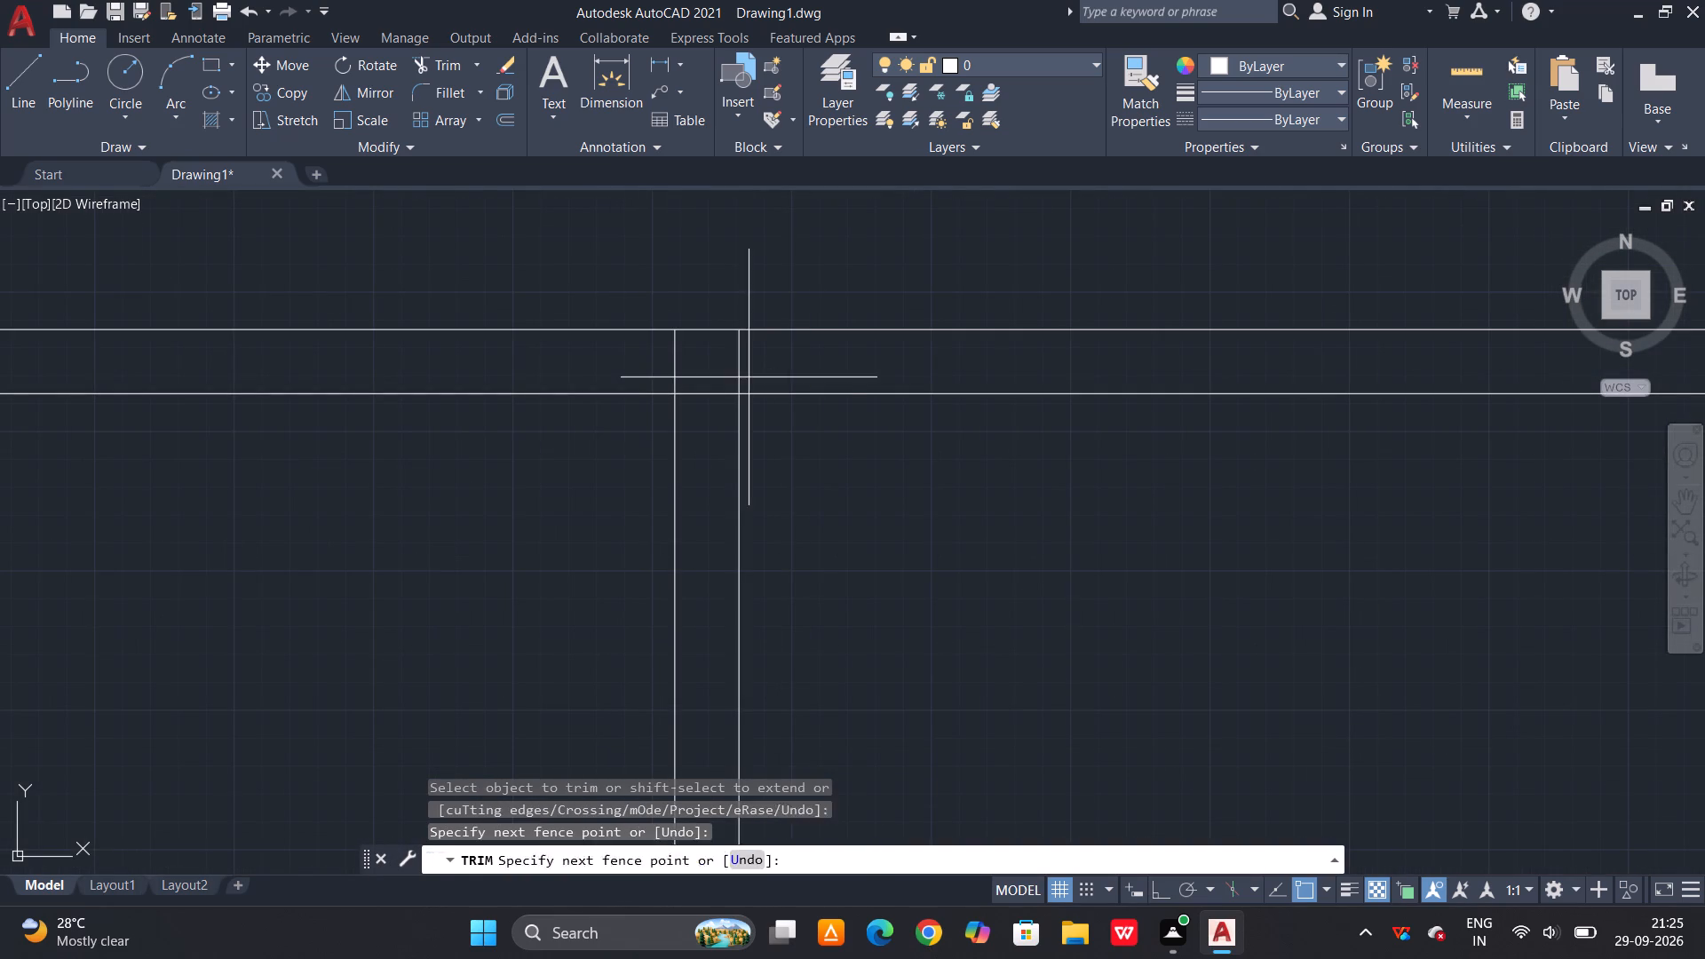
click(714, 385)
drag(713, 386, 713, 398)
drag(700, 416, 705, 389)
scroll(710, 366, down, 1)
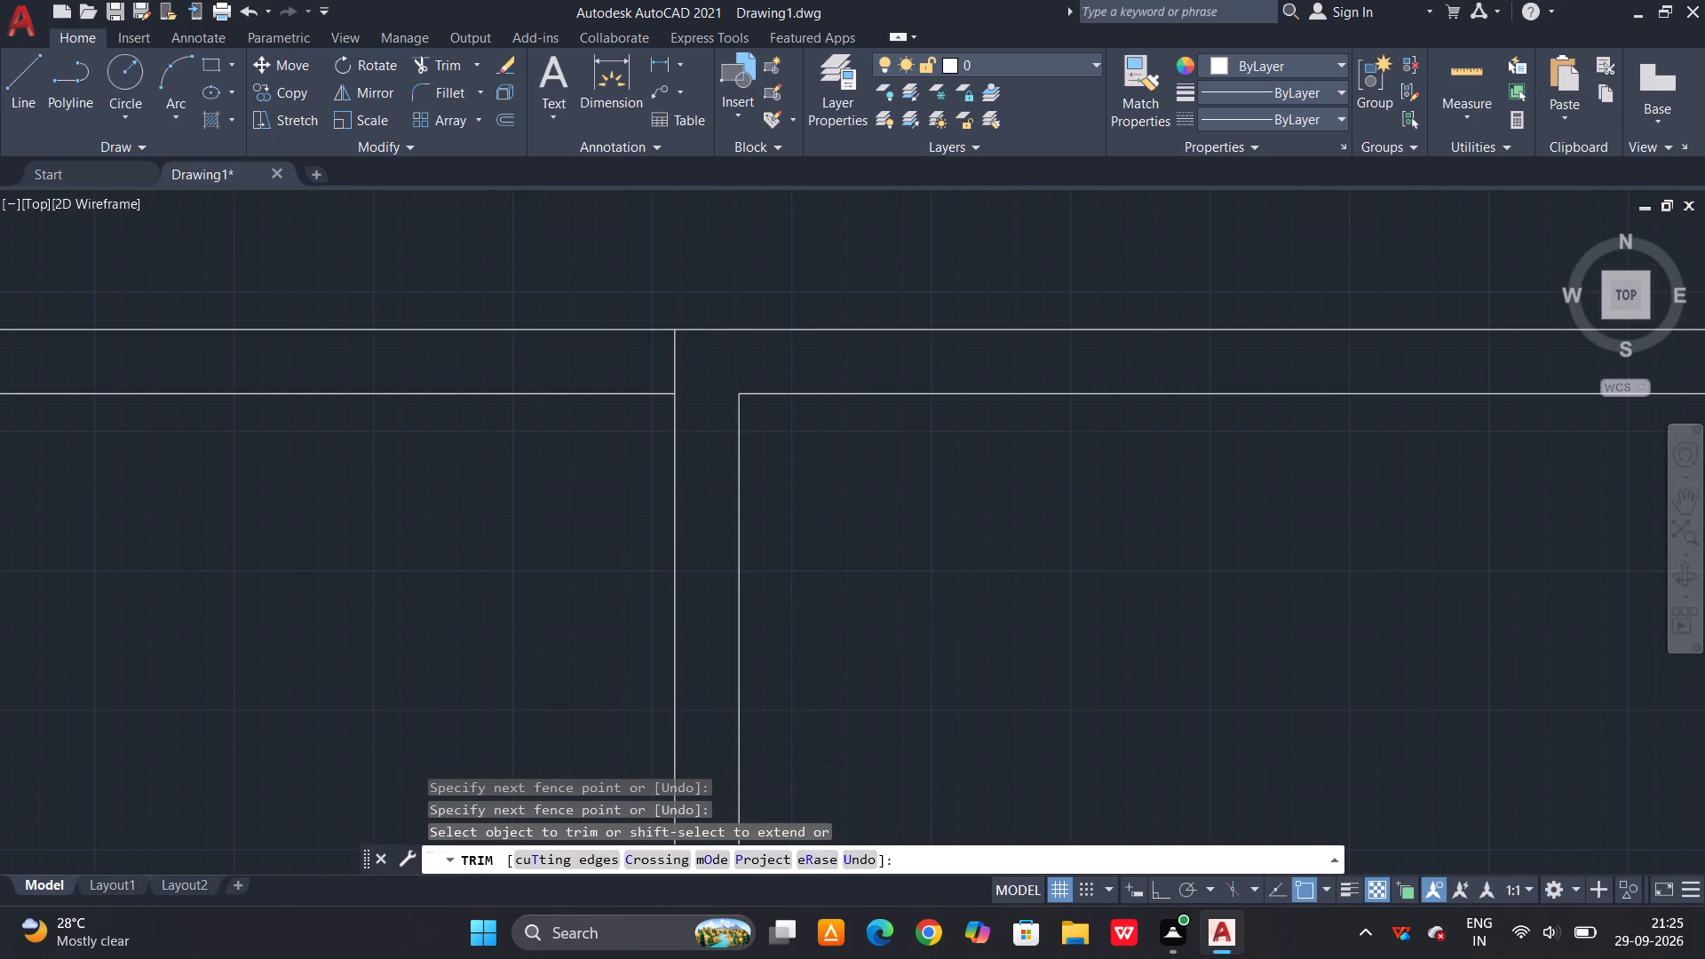
key(Escape)
key(Escape)
Offset the interior wall's right line 140 to the right.
key(o)
key(space)
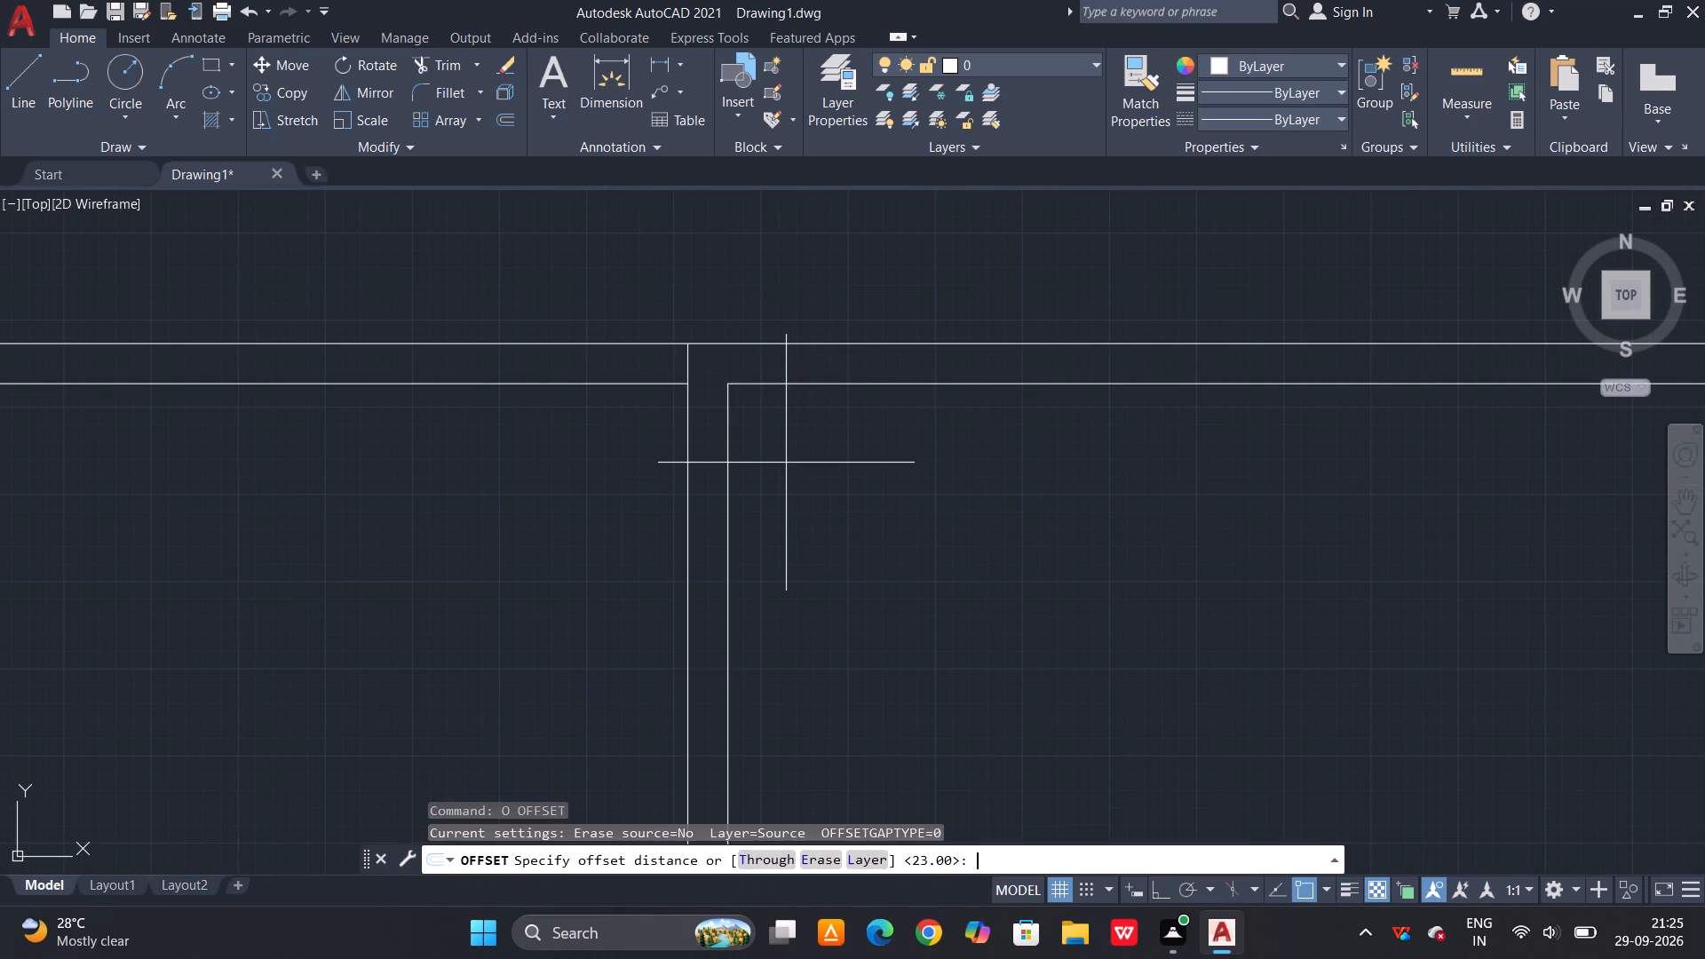
text(140)
key(space)
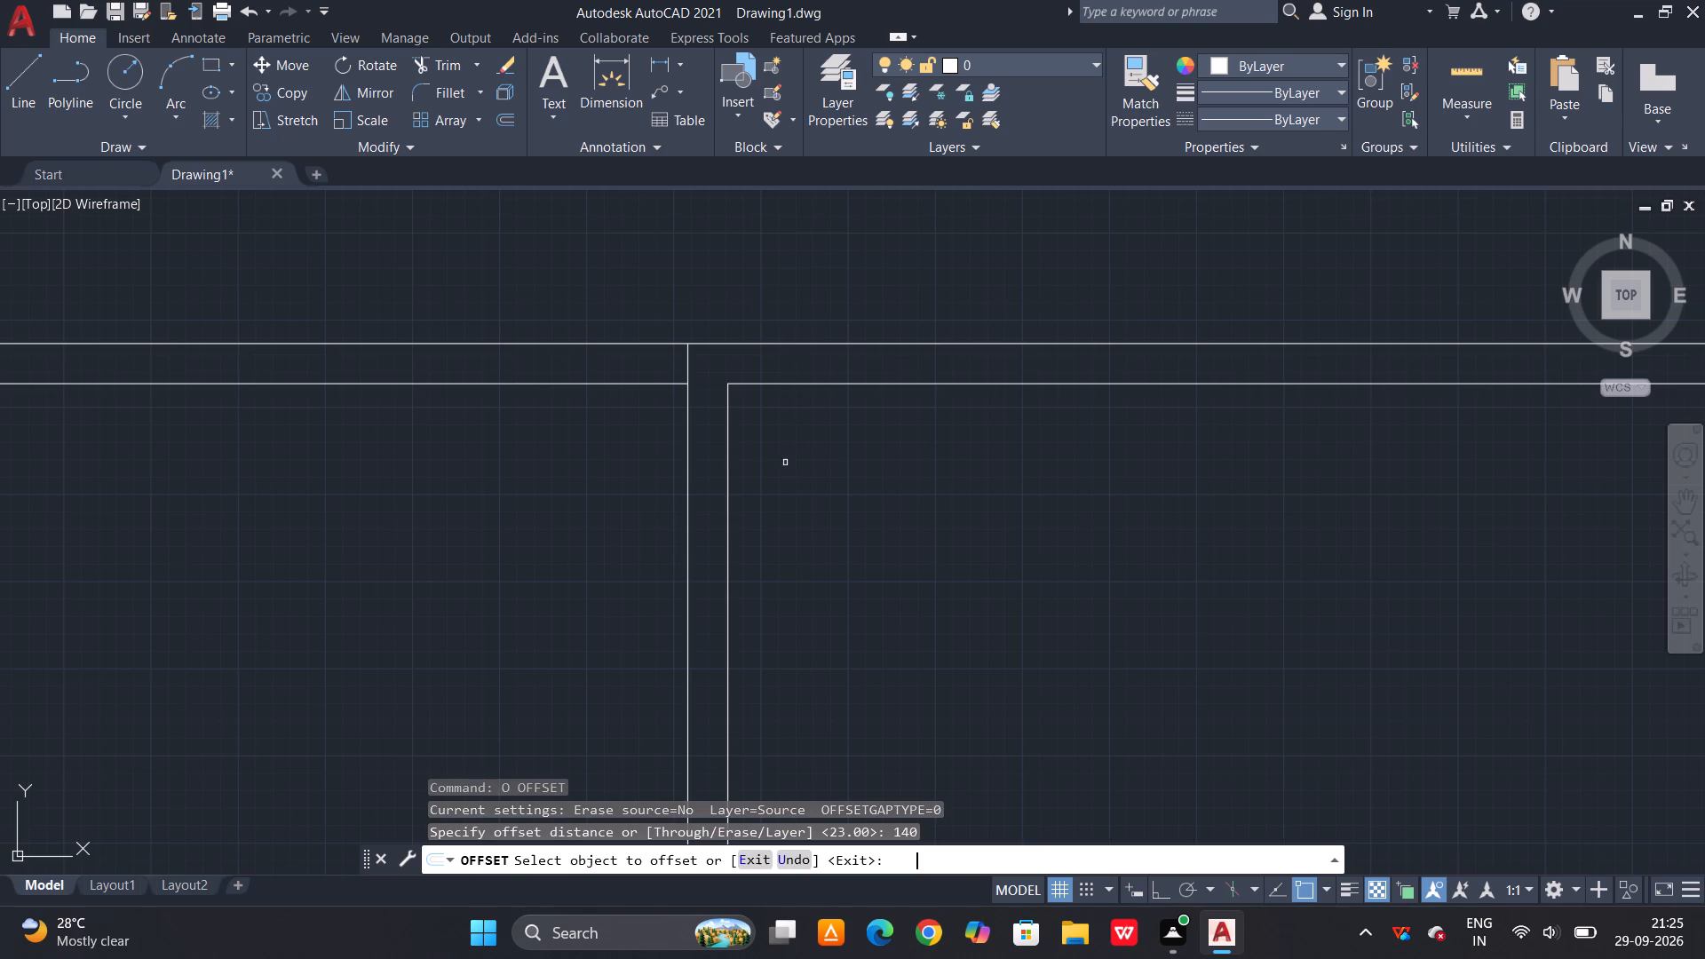
click(728, 540)
click(972, 511)
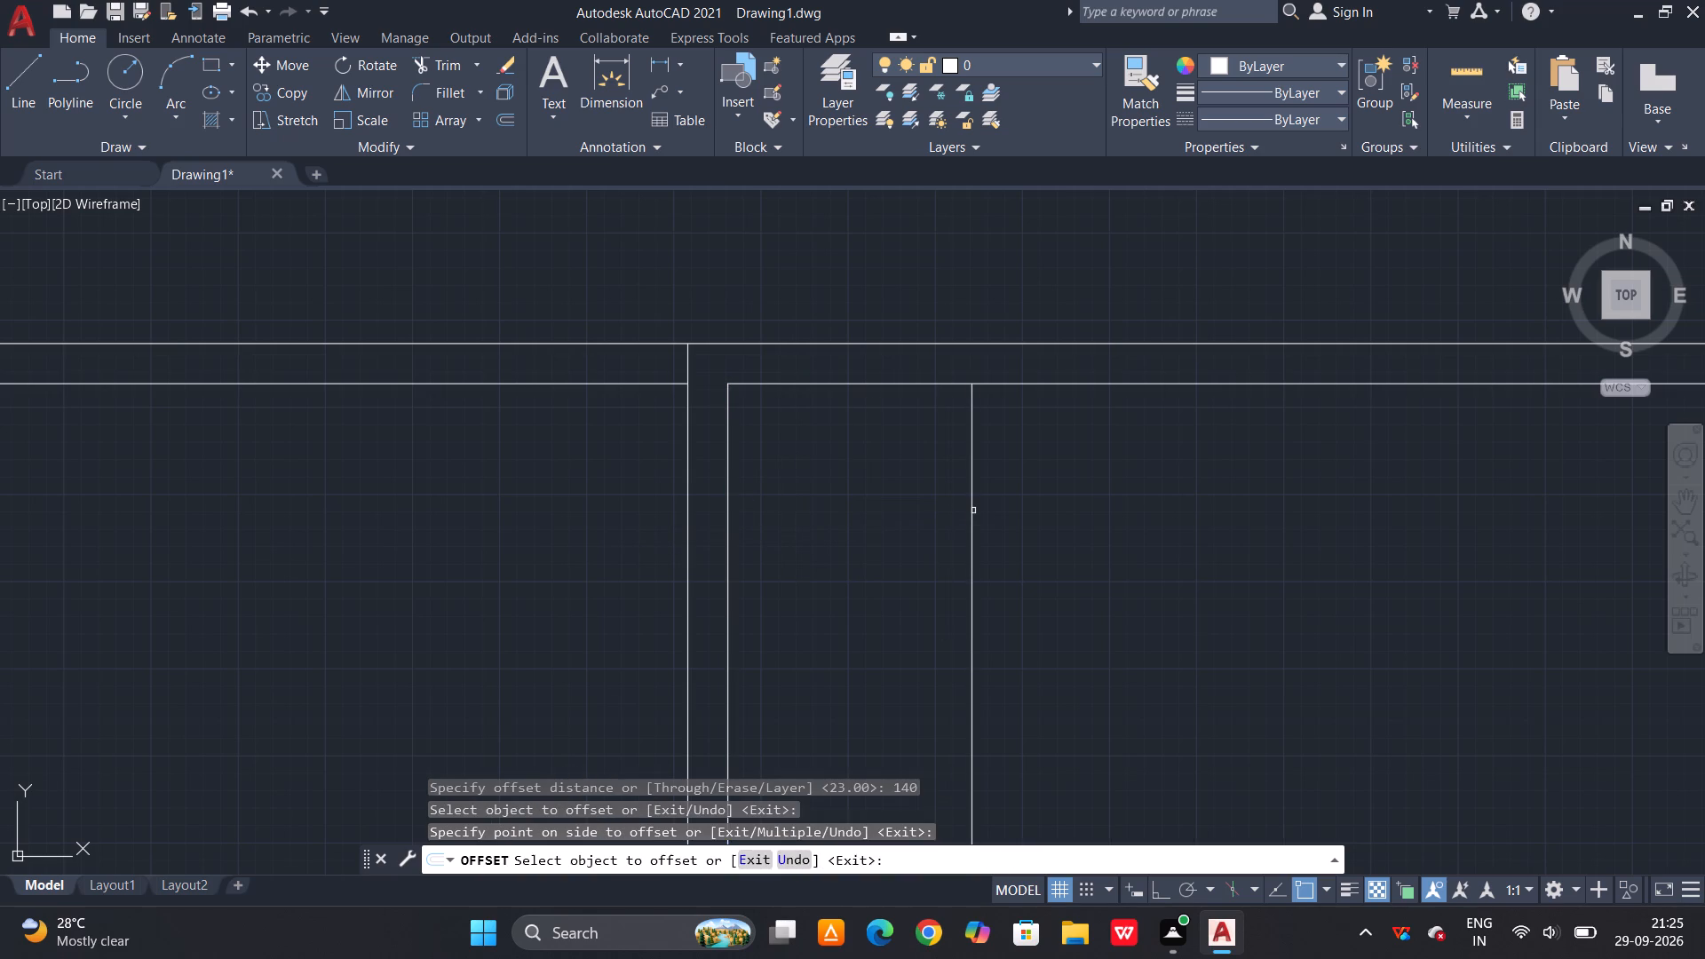
key(Escape)
Offset the new vertical line 15 to the right to form a thin partition.
text(O)
key(space)
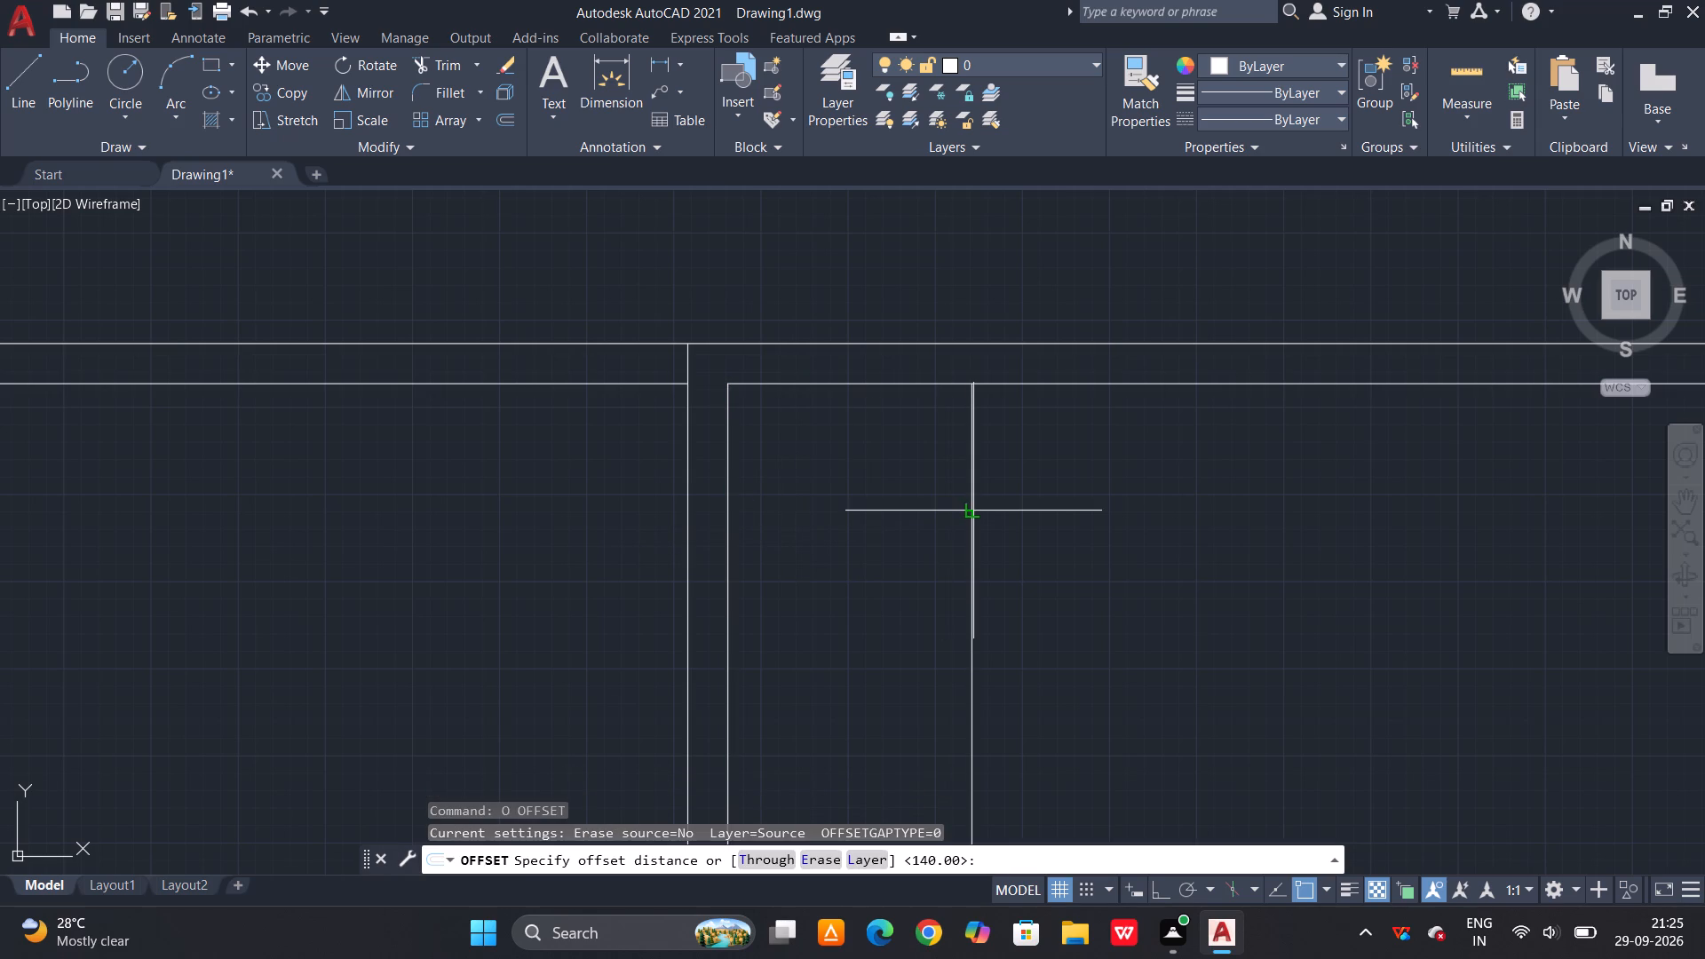
text(15)
key(space)
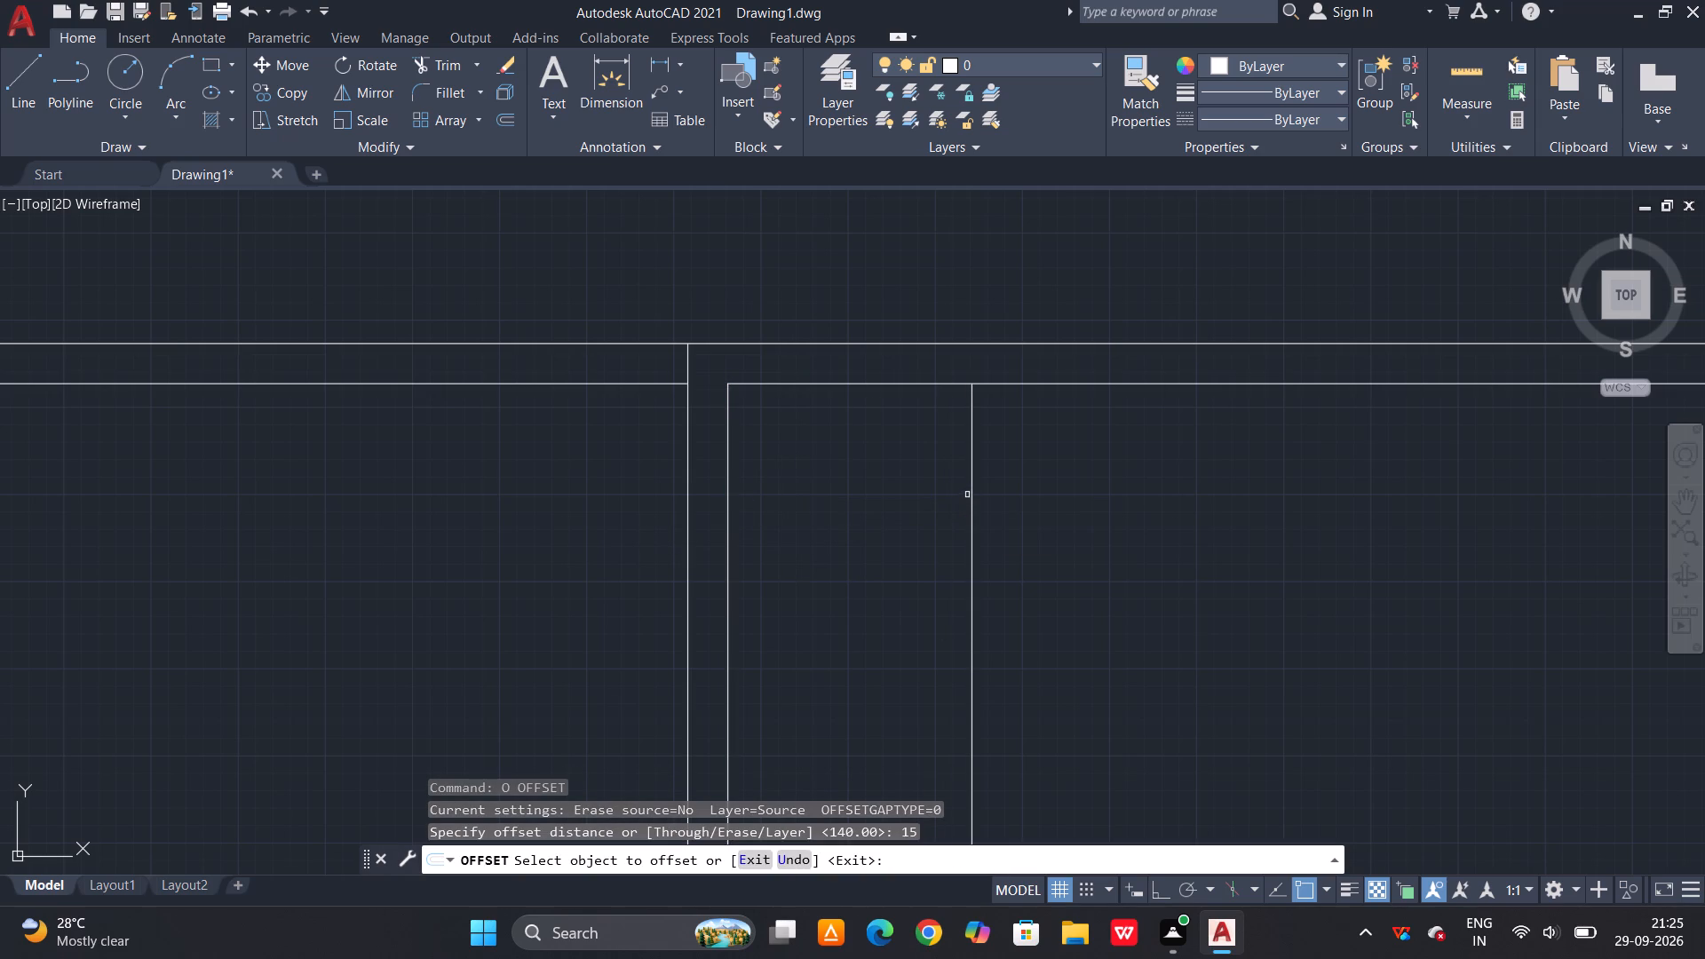
click(973, 488)
click(1015, 486)
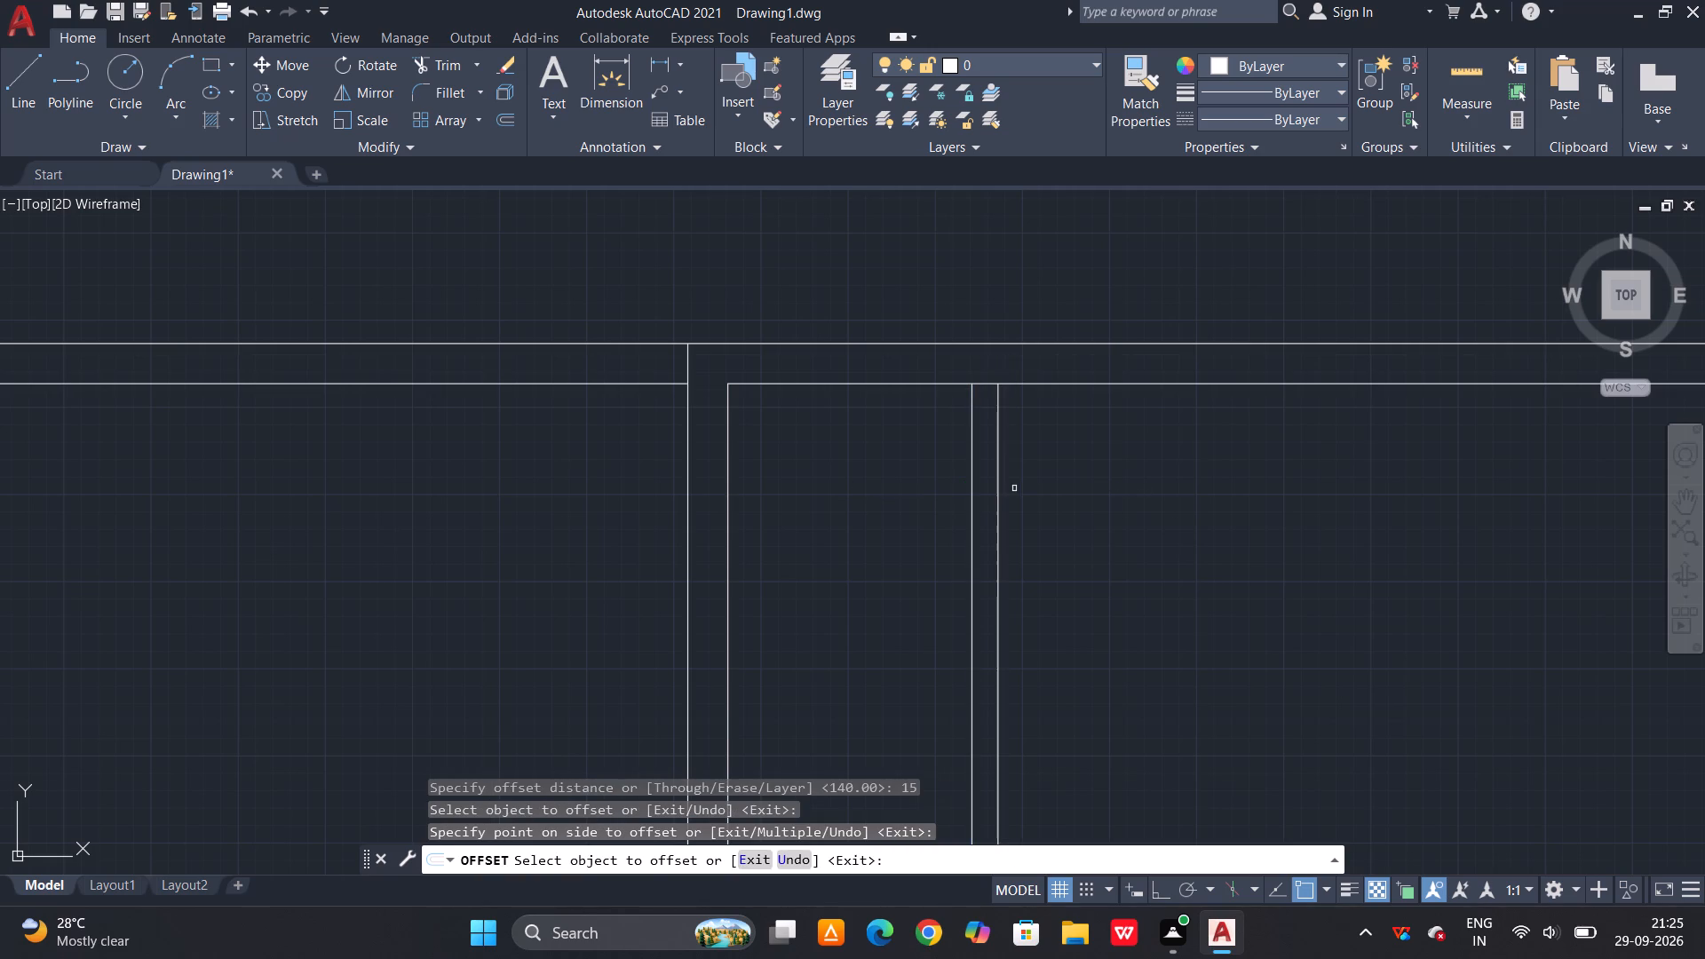
key(Escape)
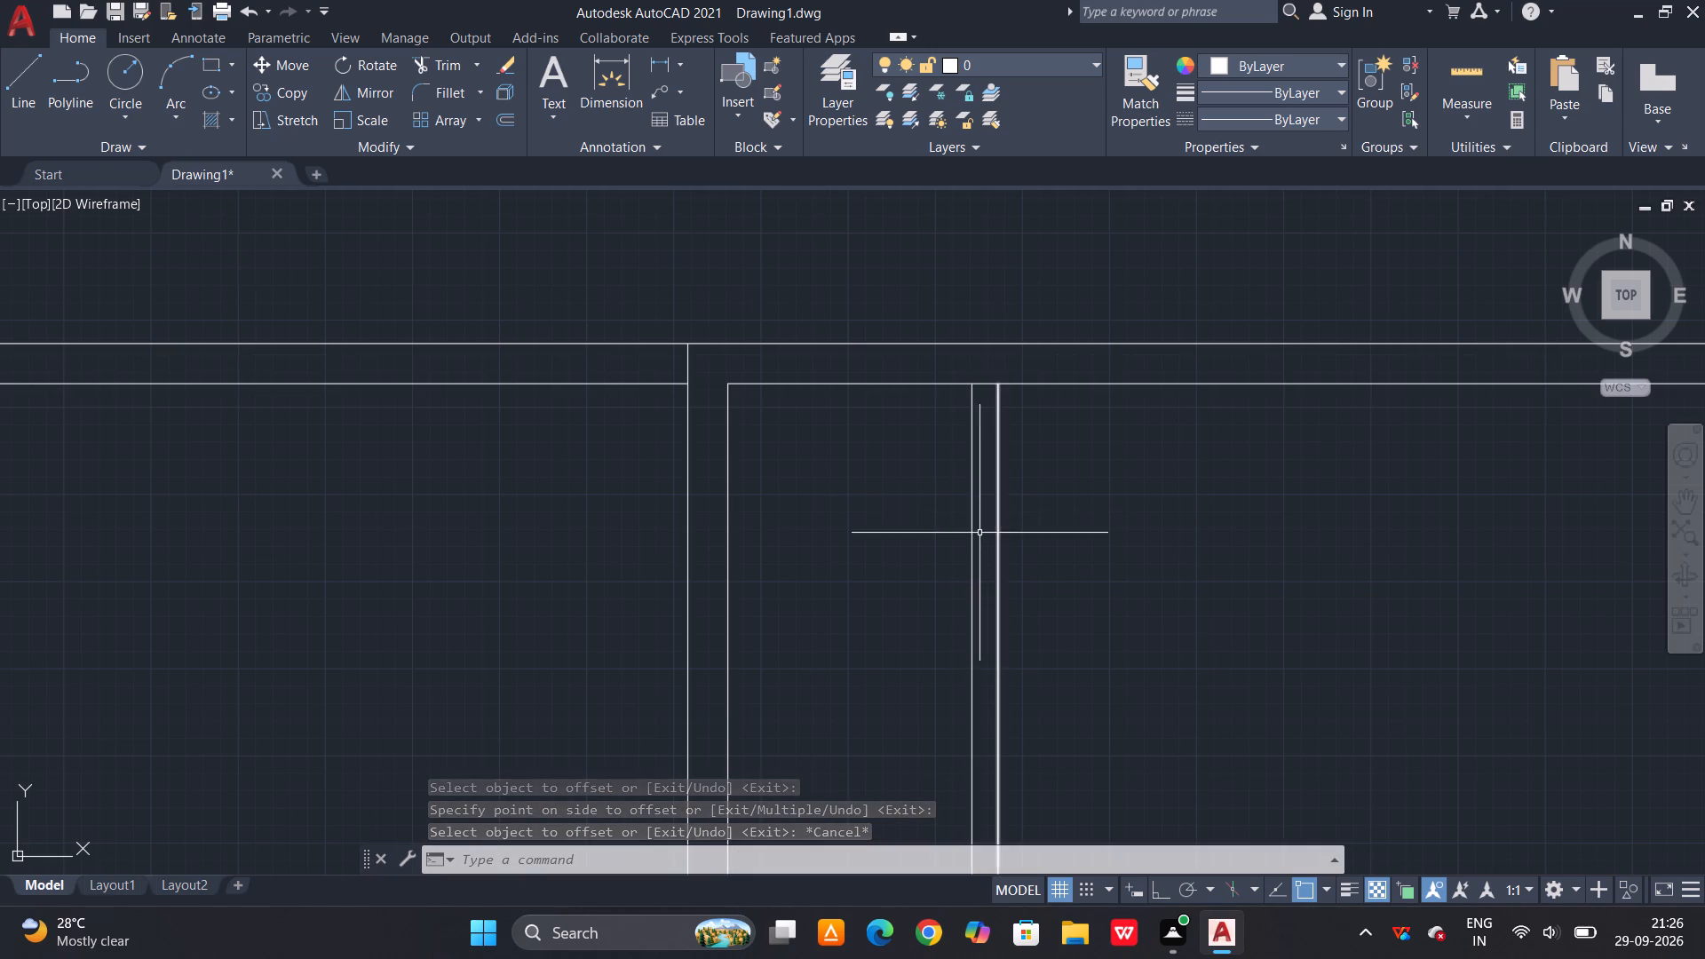
Offset the top wall's inner line, right of the interior wall, downward by 218.
text(O)
key(space)
text(21)
text(8)
key(space)
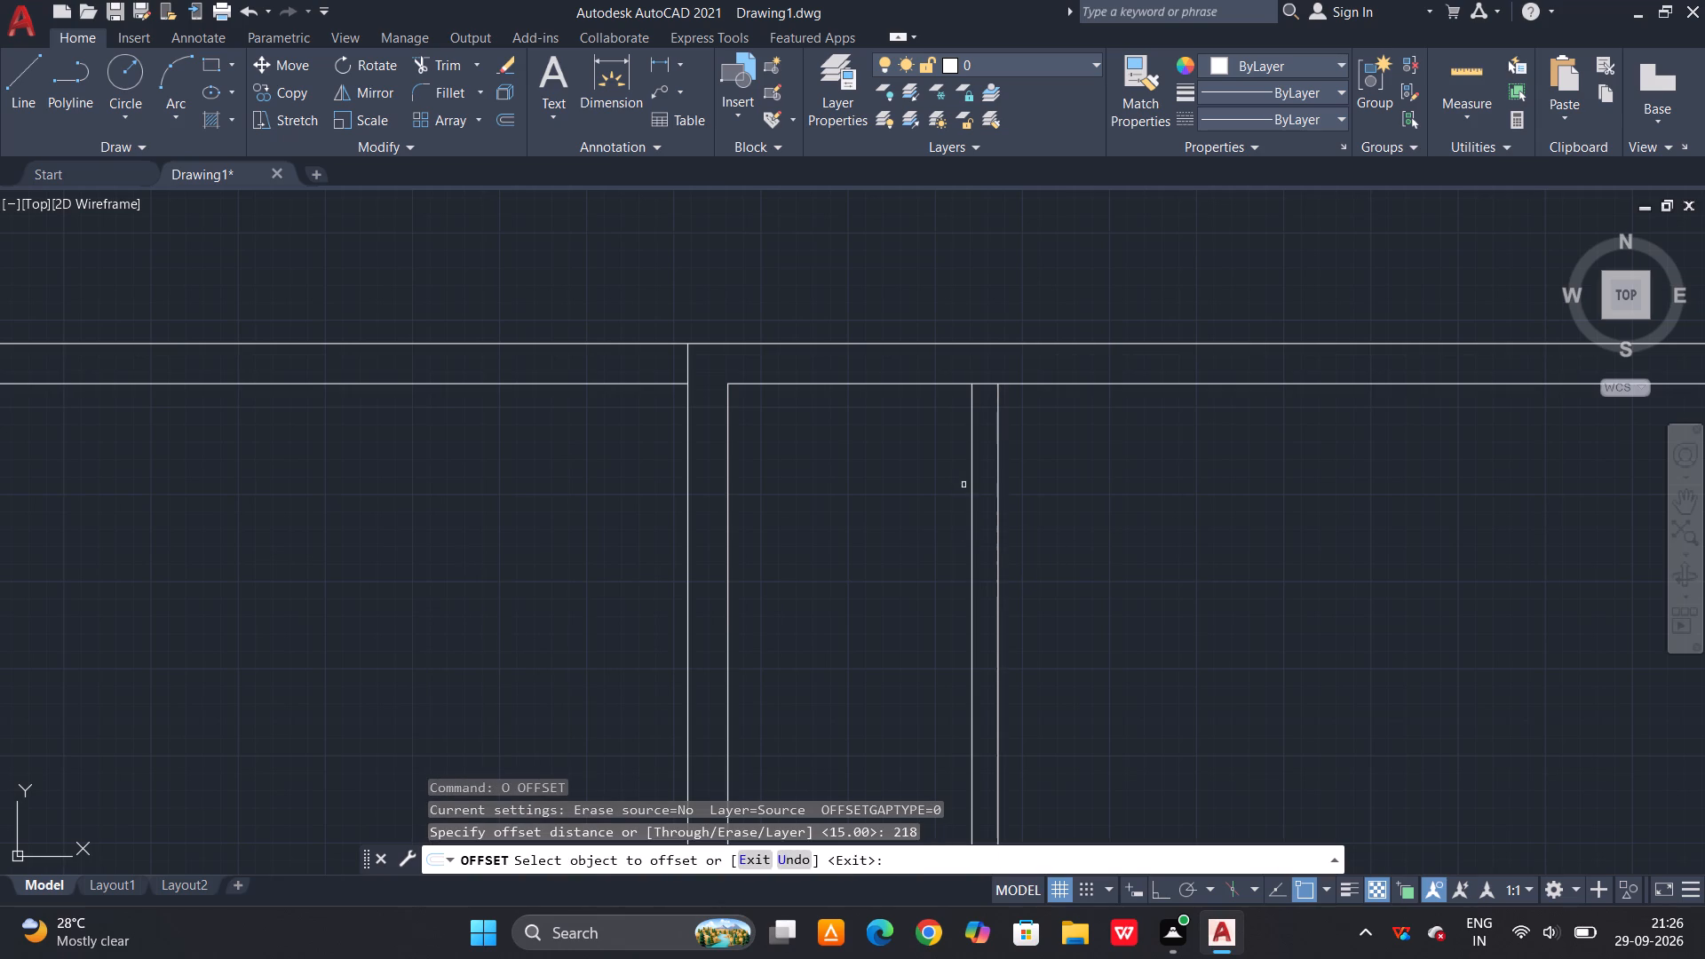
click(915, 386)
click(916, 561)
scroll(916, 487, down, 1)
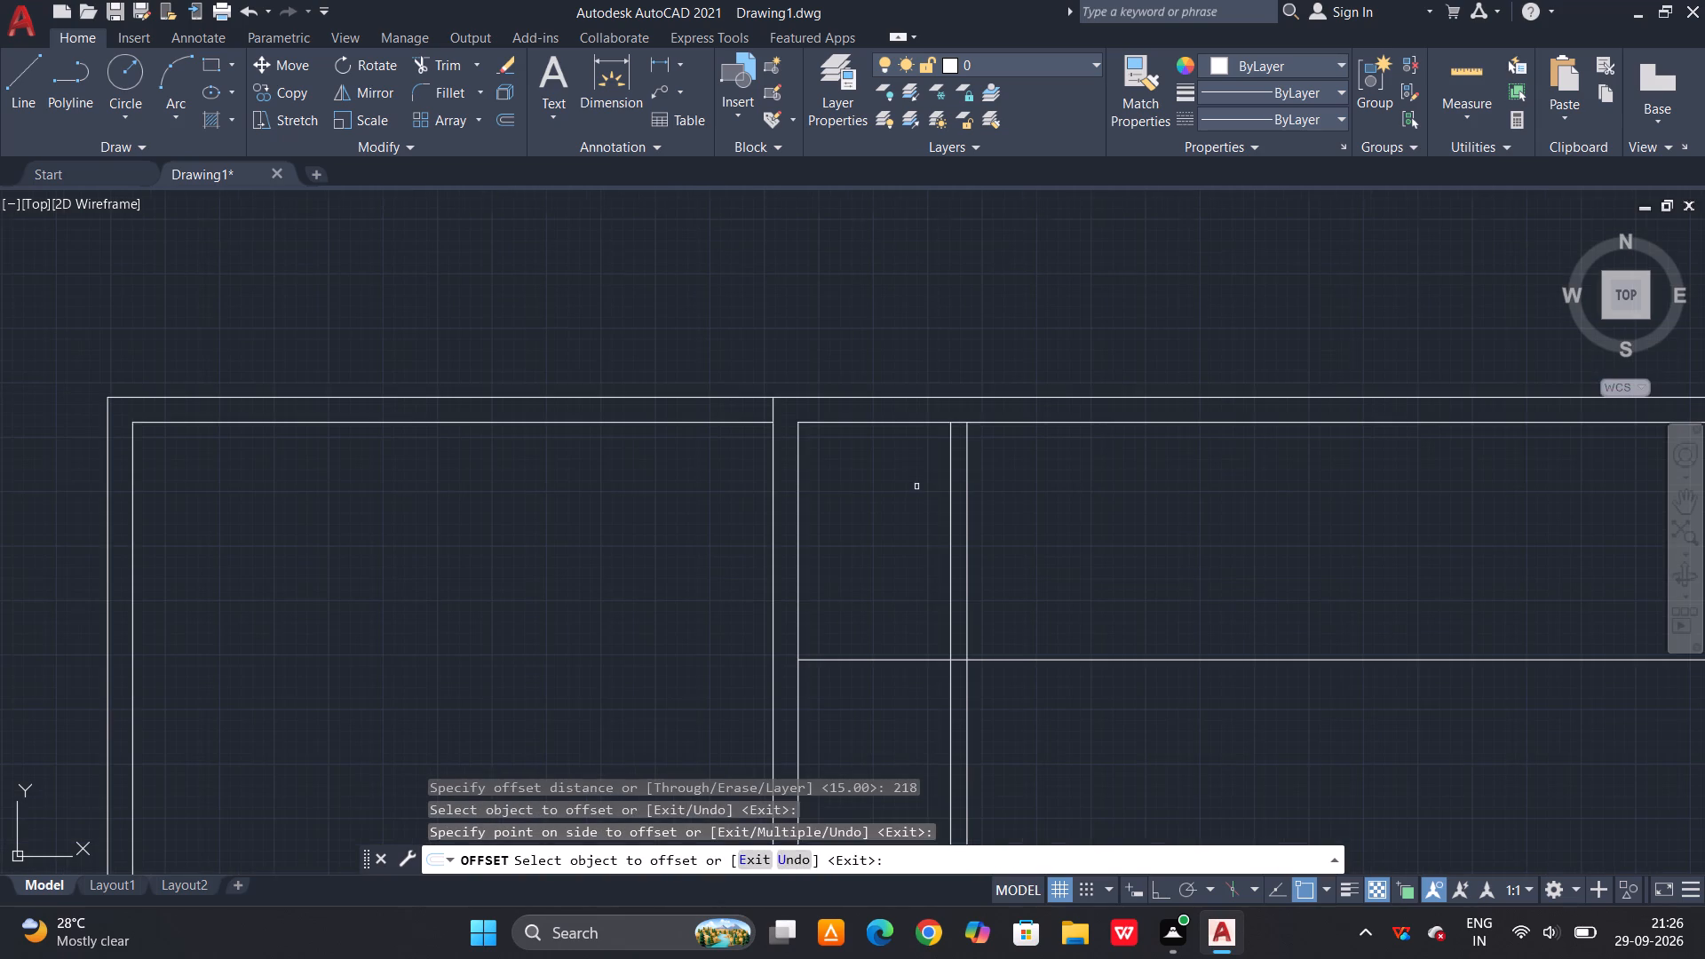
key(Escape)
Offset the new horizontal line downward by 23 to form the room's lower wall.
text(O)
key(space)
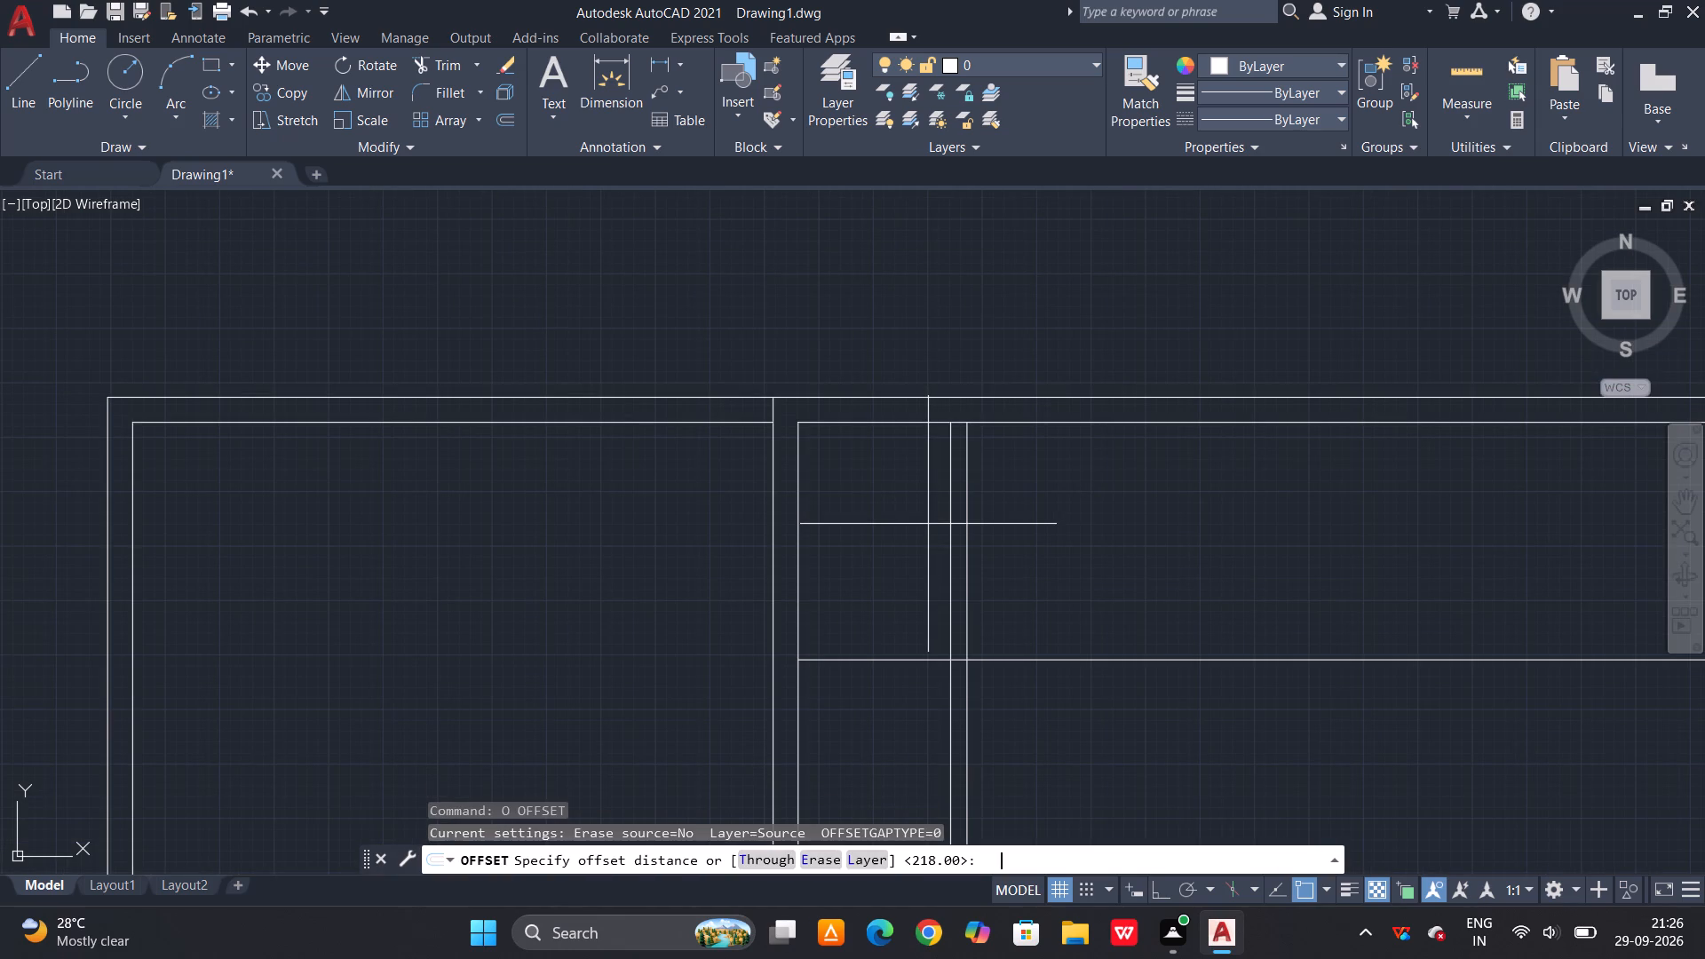
text(23)
key(space)
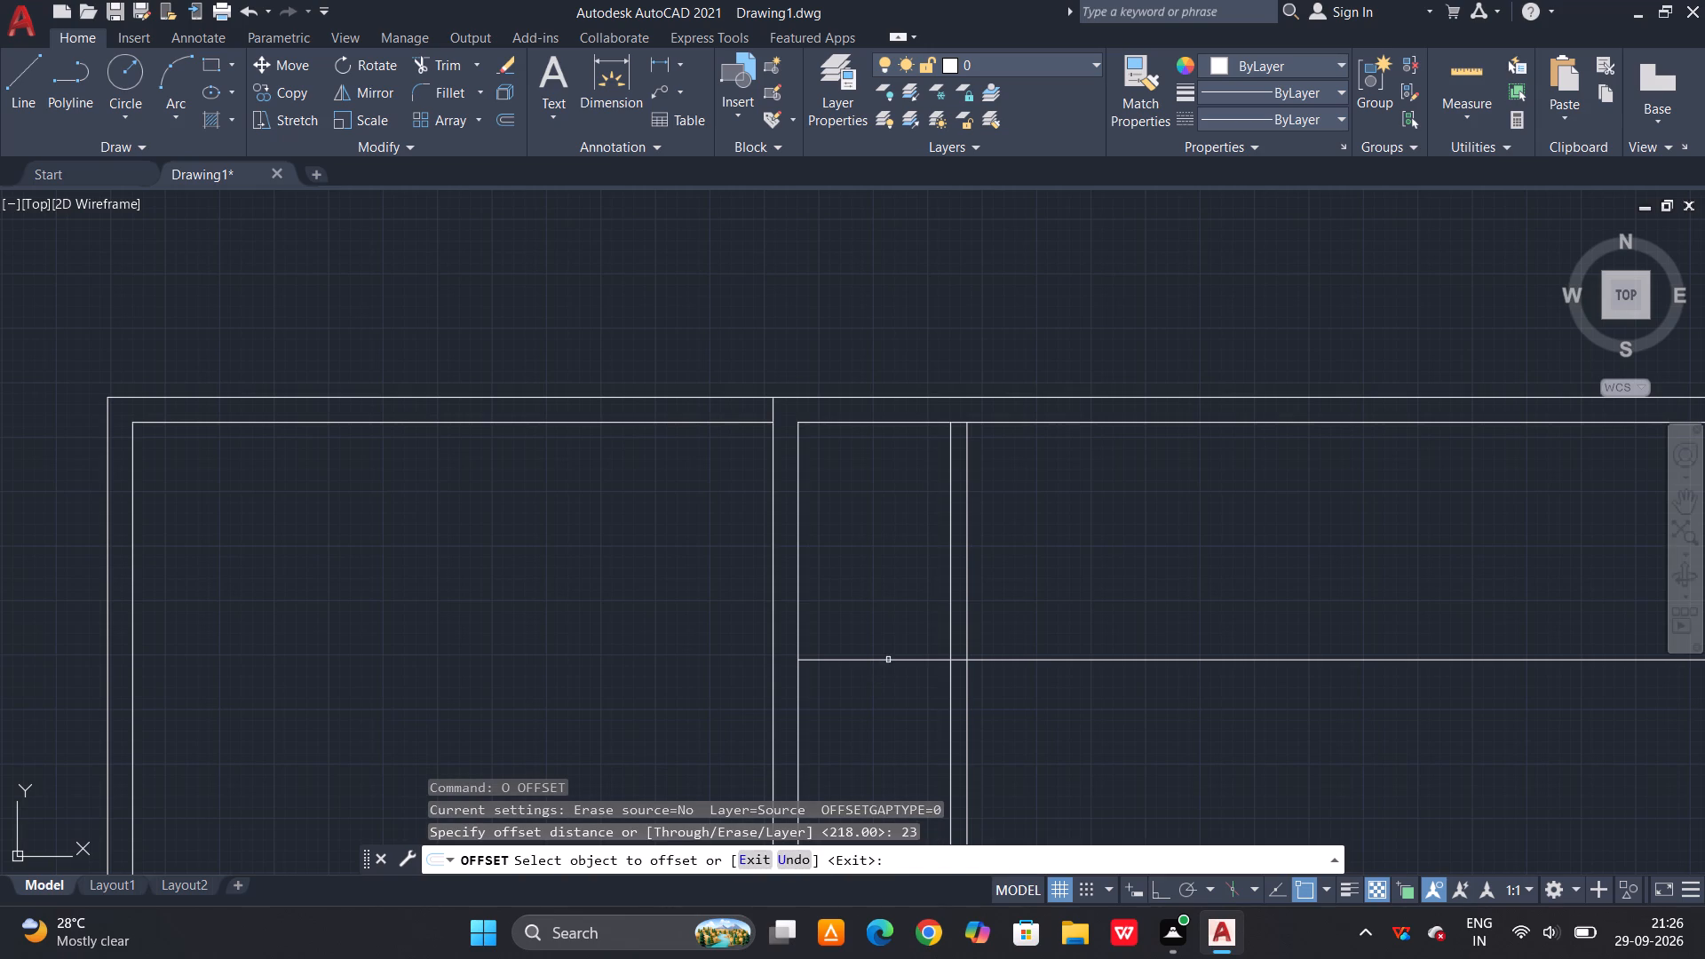
click(888, 660)
click(887, 694)
key(Escape)
key(Escape)
Trim both thin partition lines below the horizontal wall's lower line.
text(TR)
key(space)
key(space)
click(1011, 718)
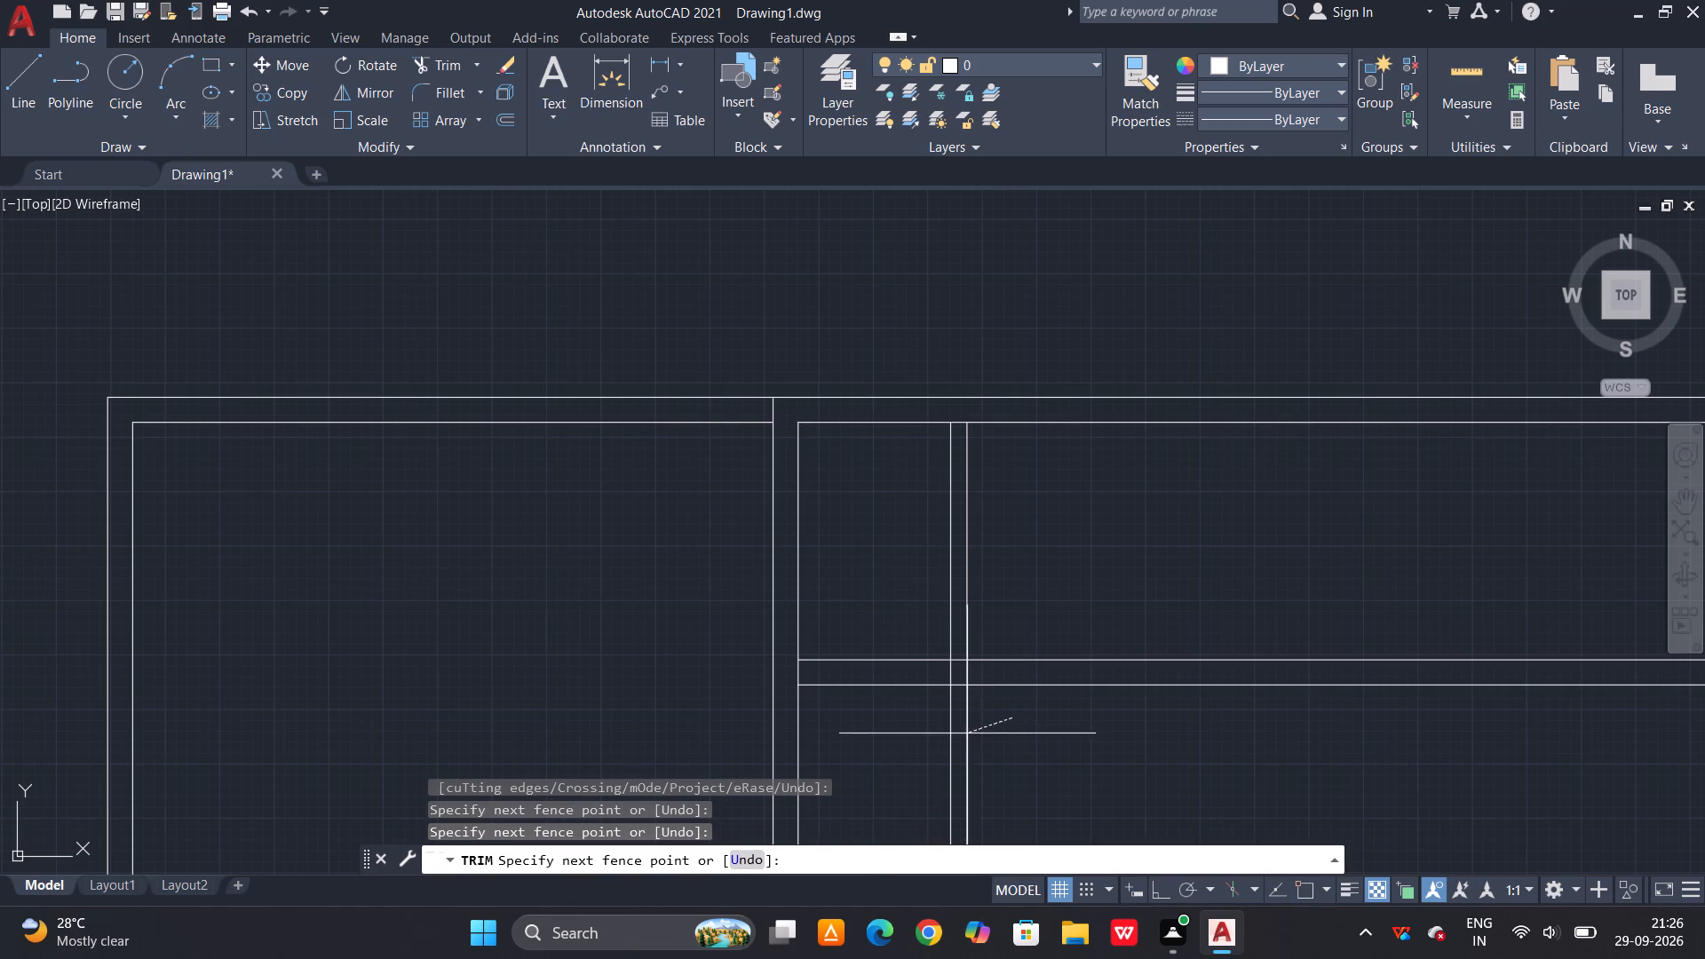
click(925, 742)
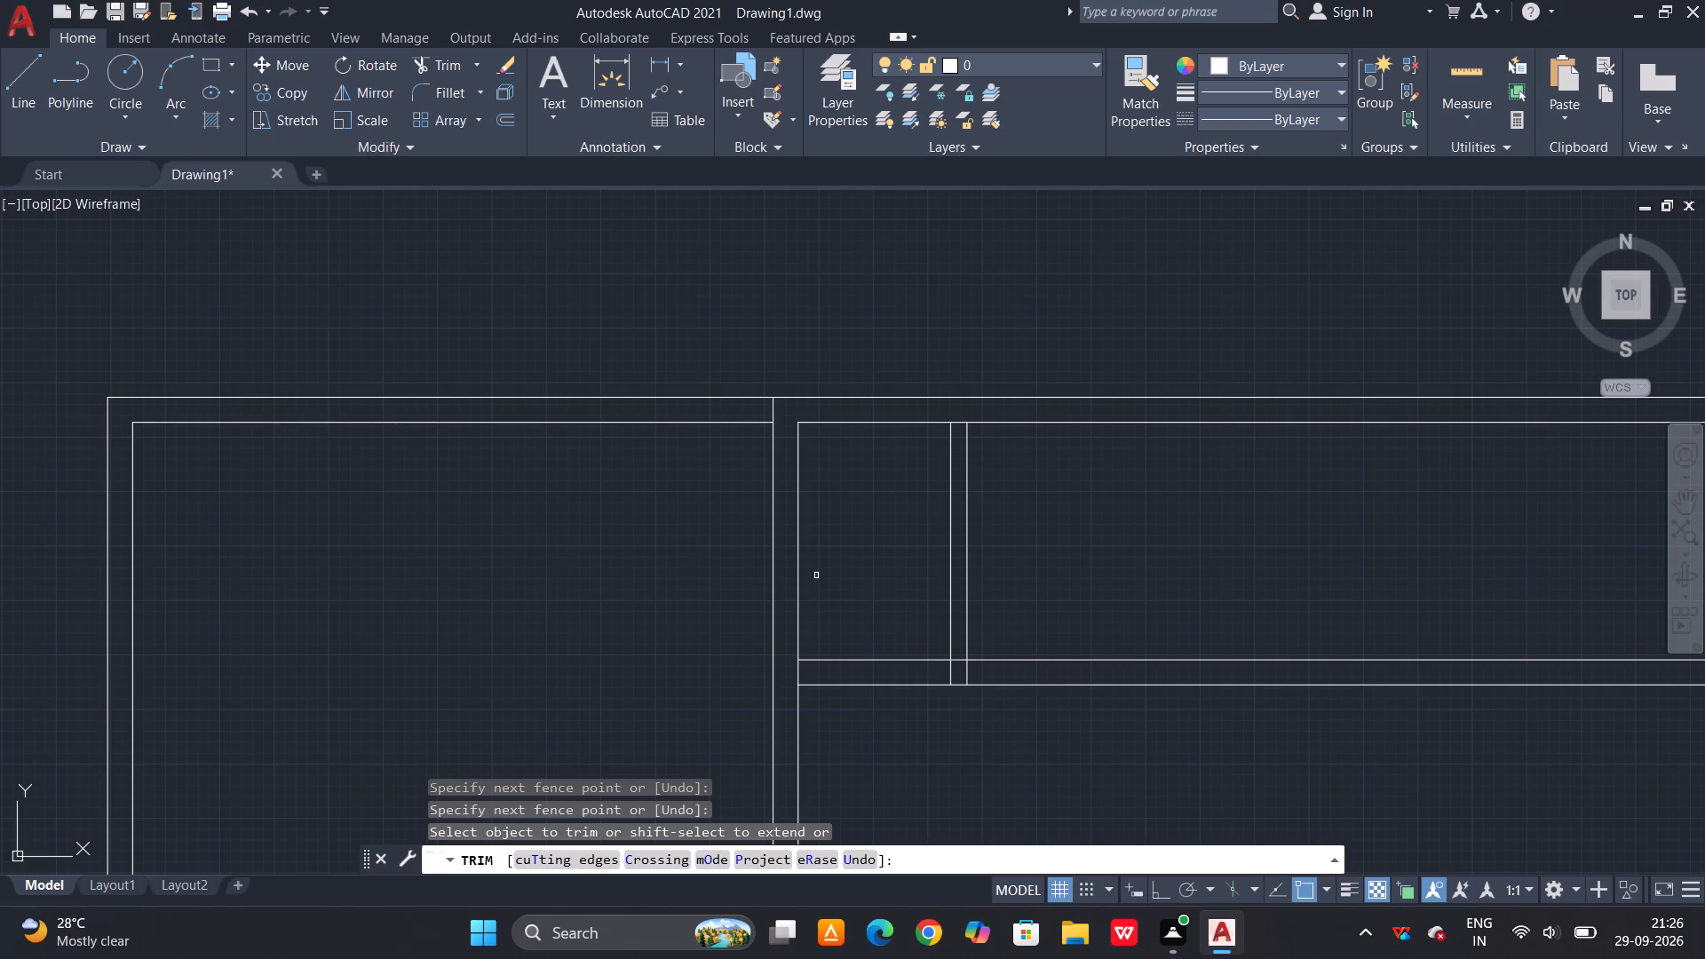
middle_drag(812, 583, 696, 687)
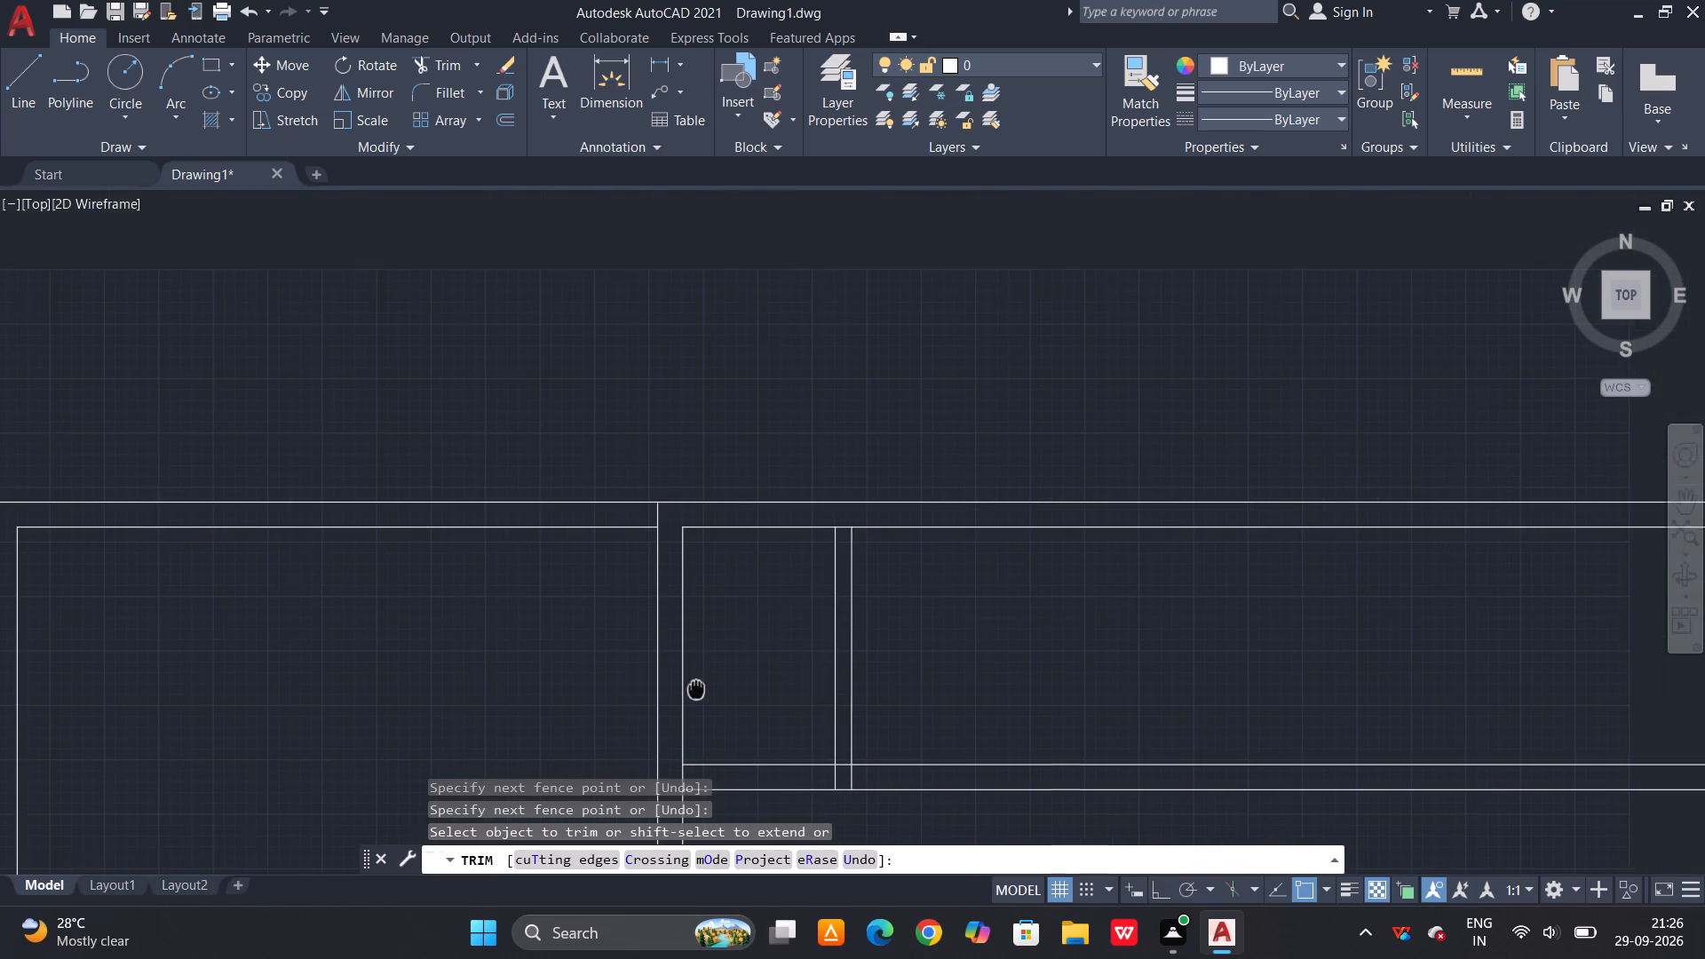
middle_drag(696, 687, 695, 687)
key(Escape)
key(Escape)
Offset the interior wall's right line 732 to the right for the outer right side.
key(o)
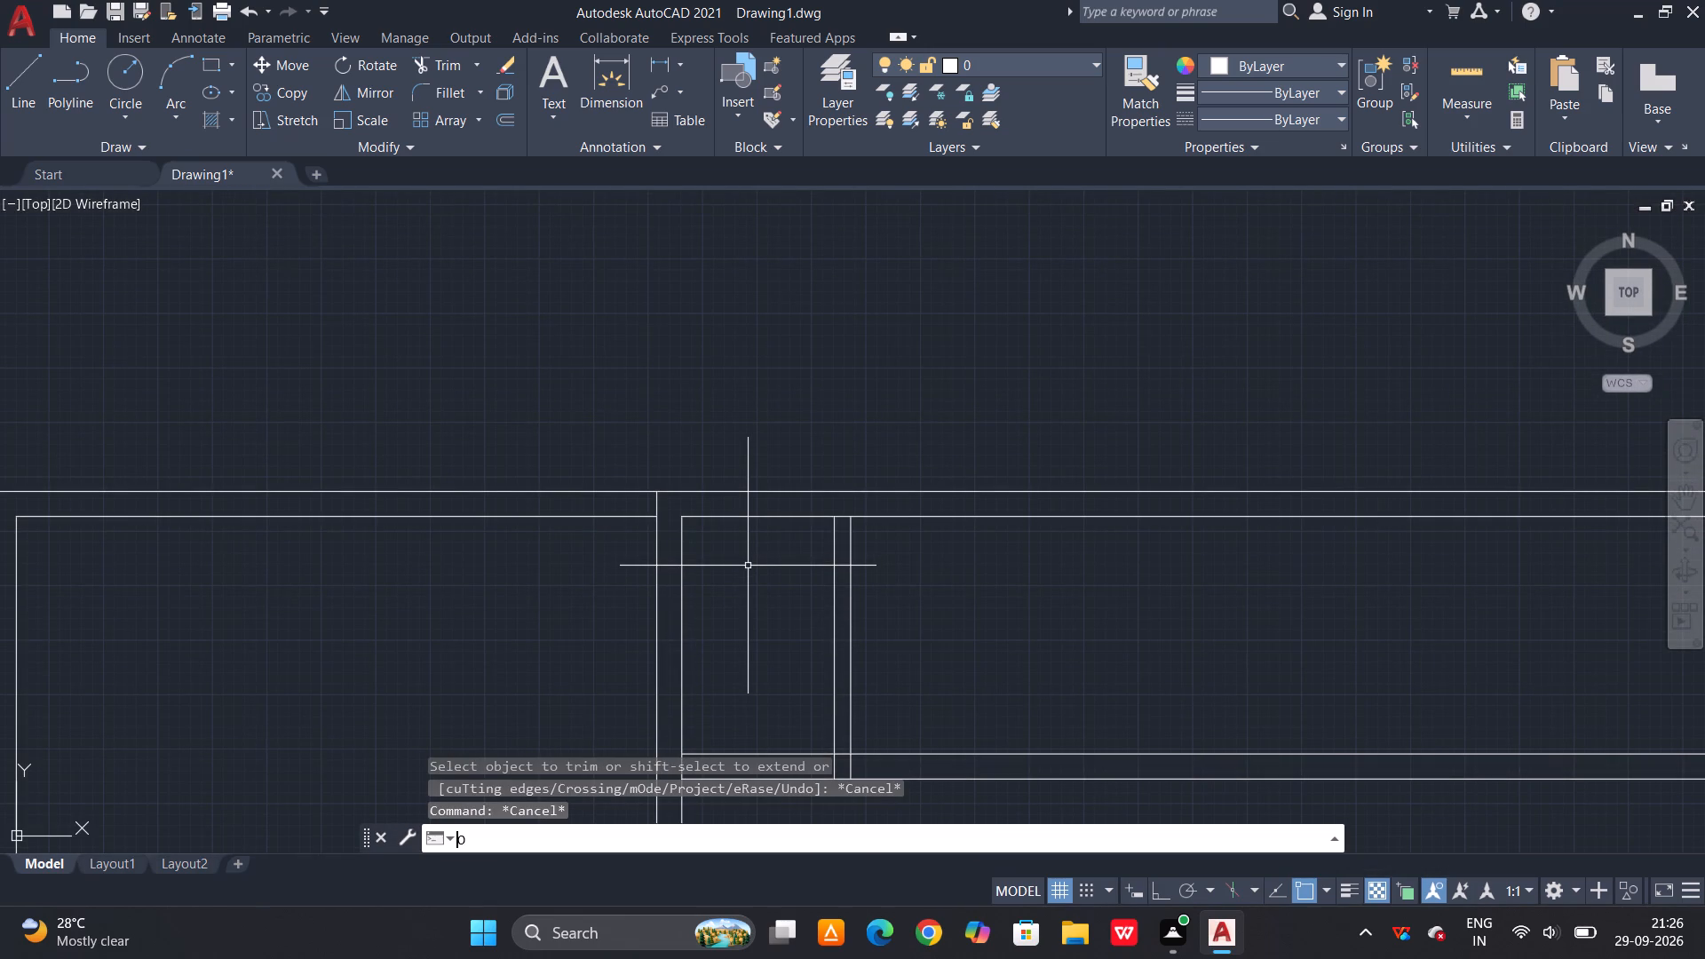
key(space)
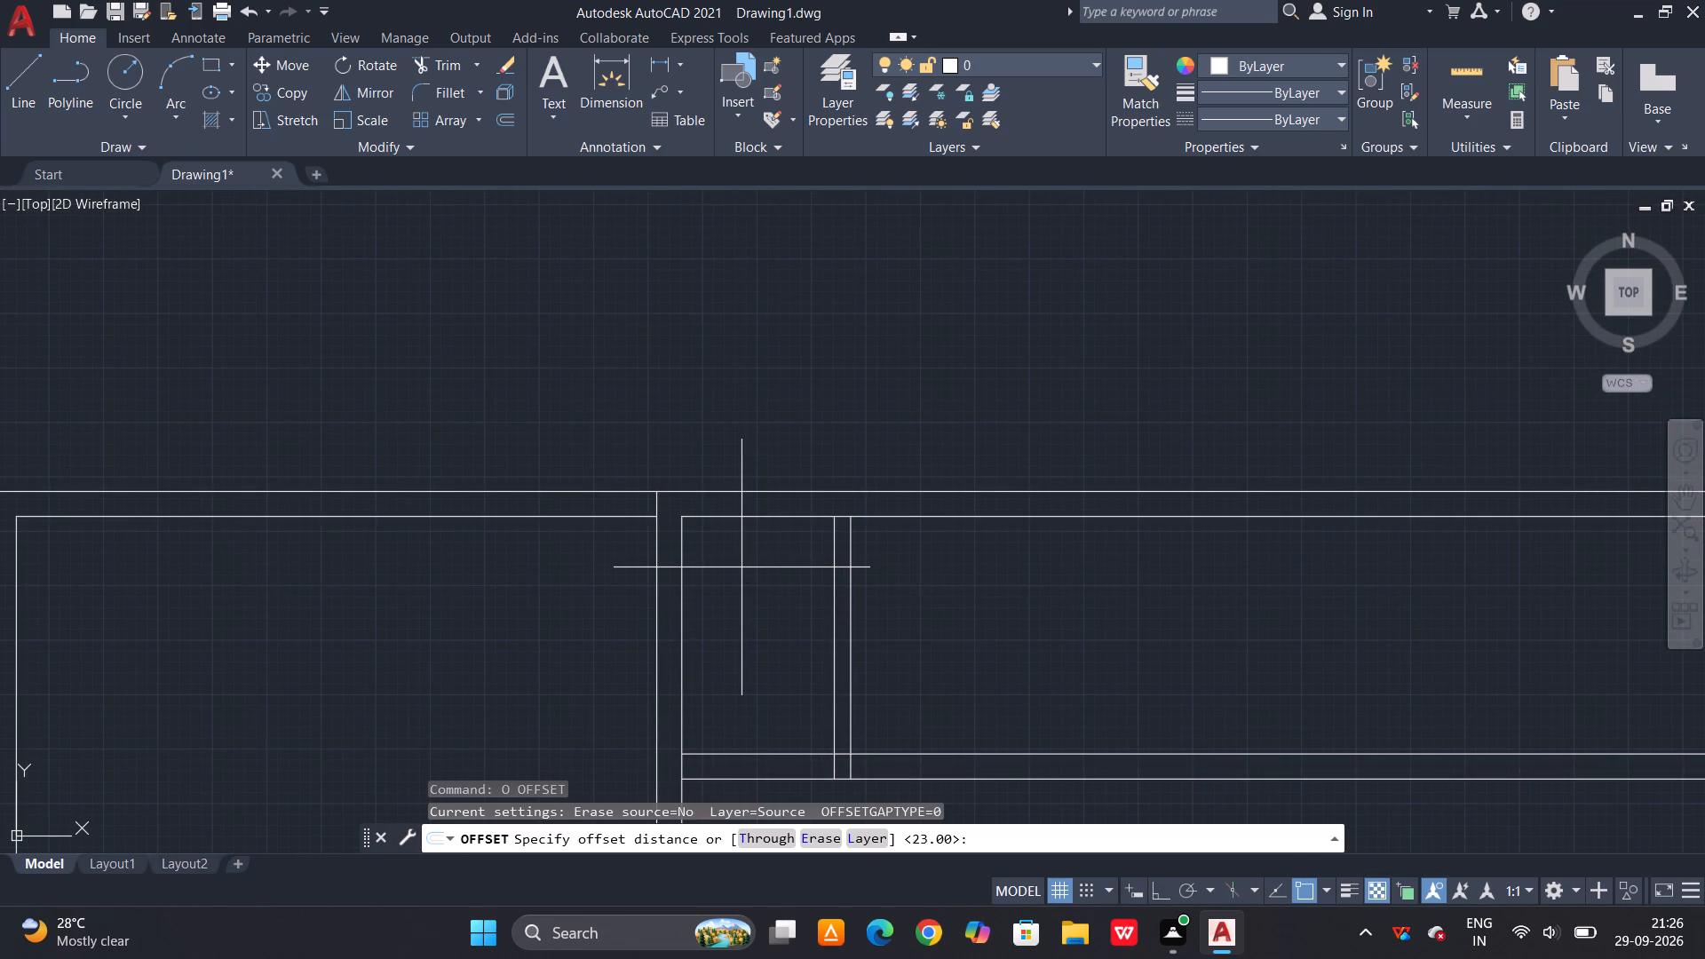
text(732)
key(space)
click(682, 612)
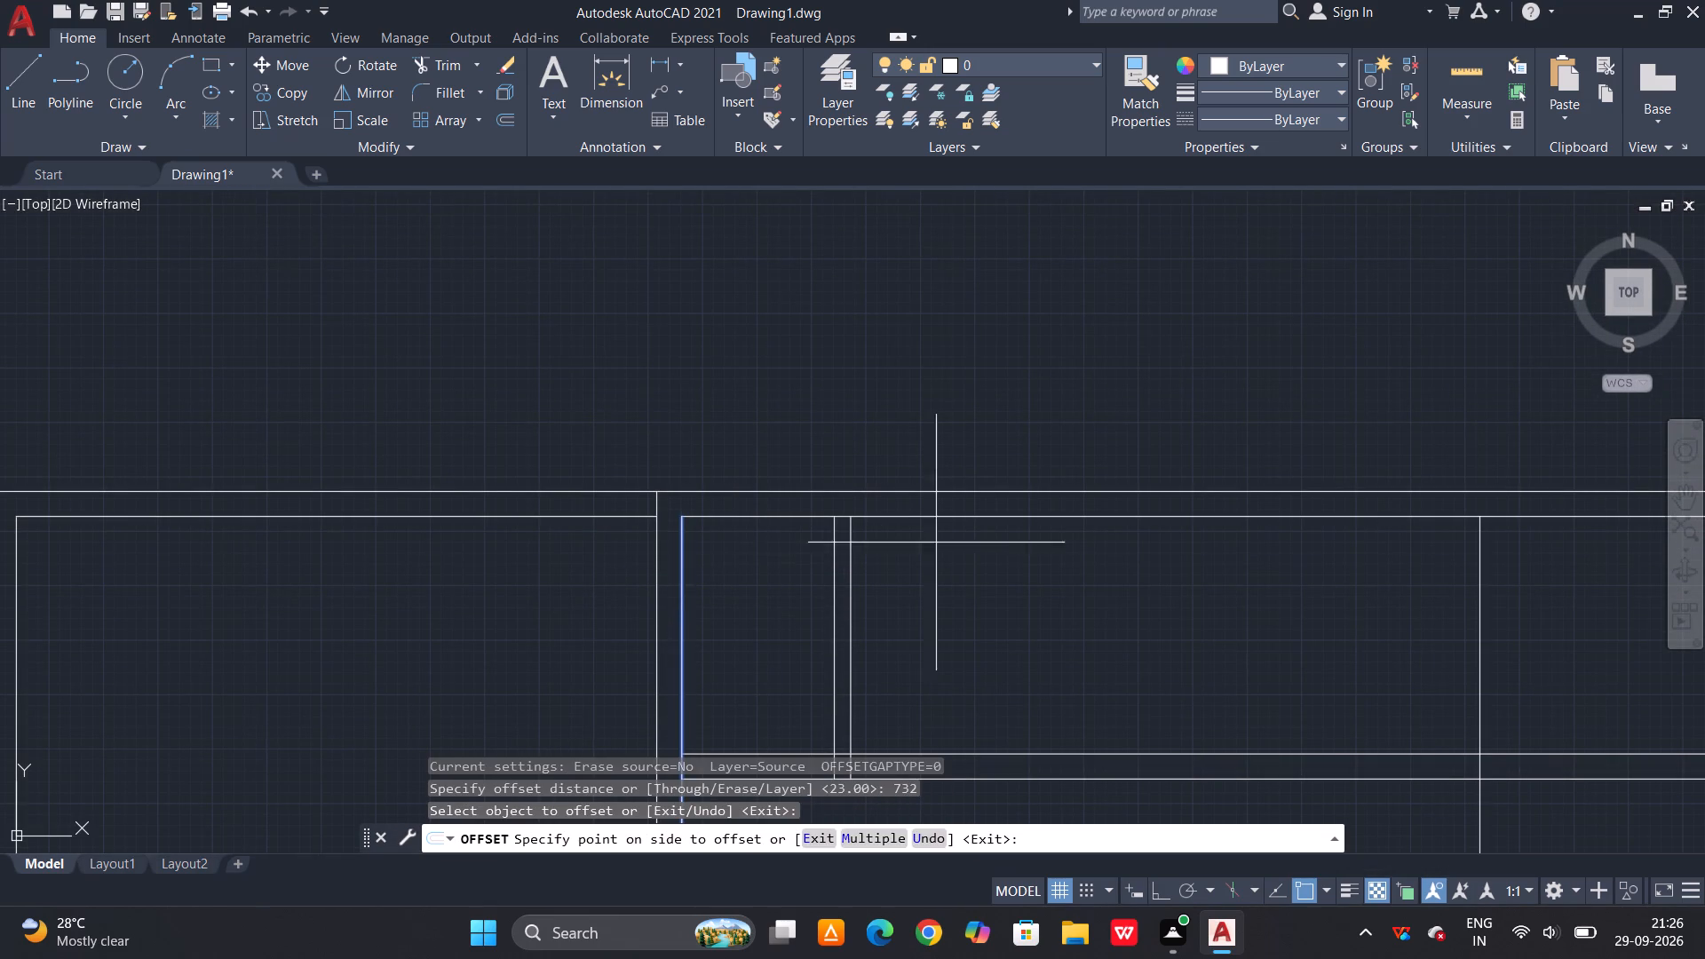
click(1043, 537)
middle_drag(1376, 601, 1105, 605)
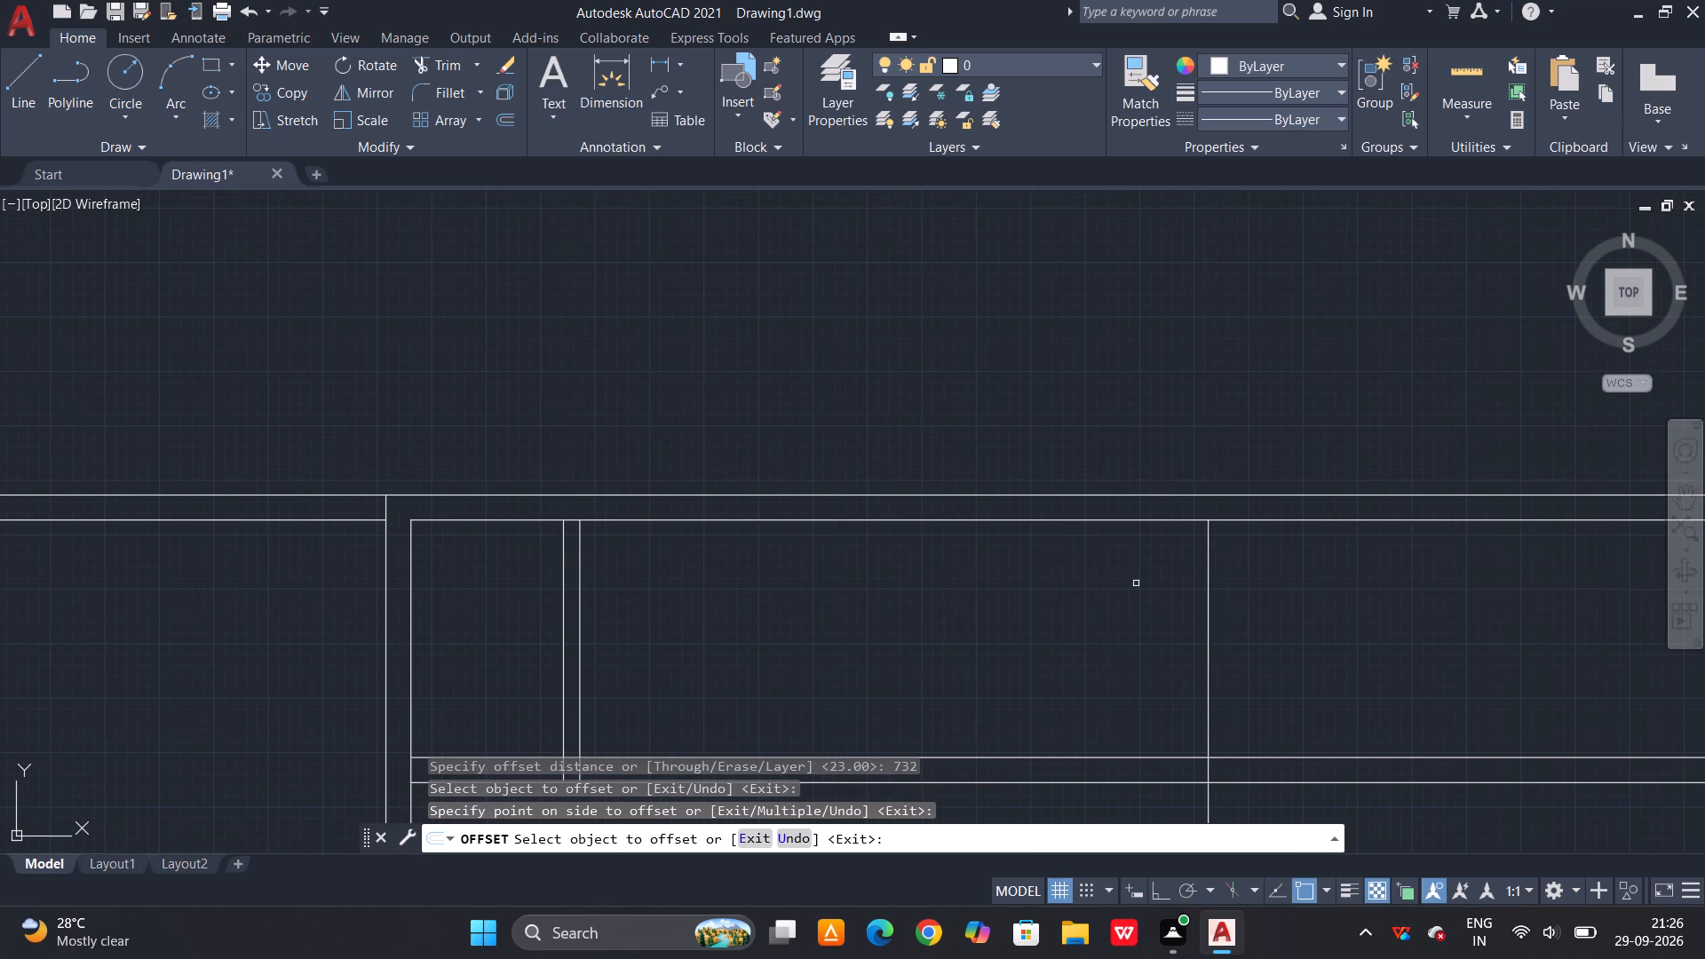
key(Escape)
Extend the new right-side vertical line up to the top wall's outer line.
text(EX)
key(space)
key(space)
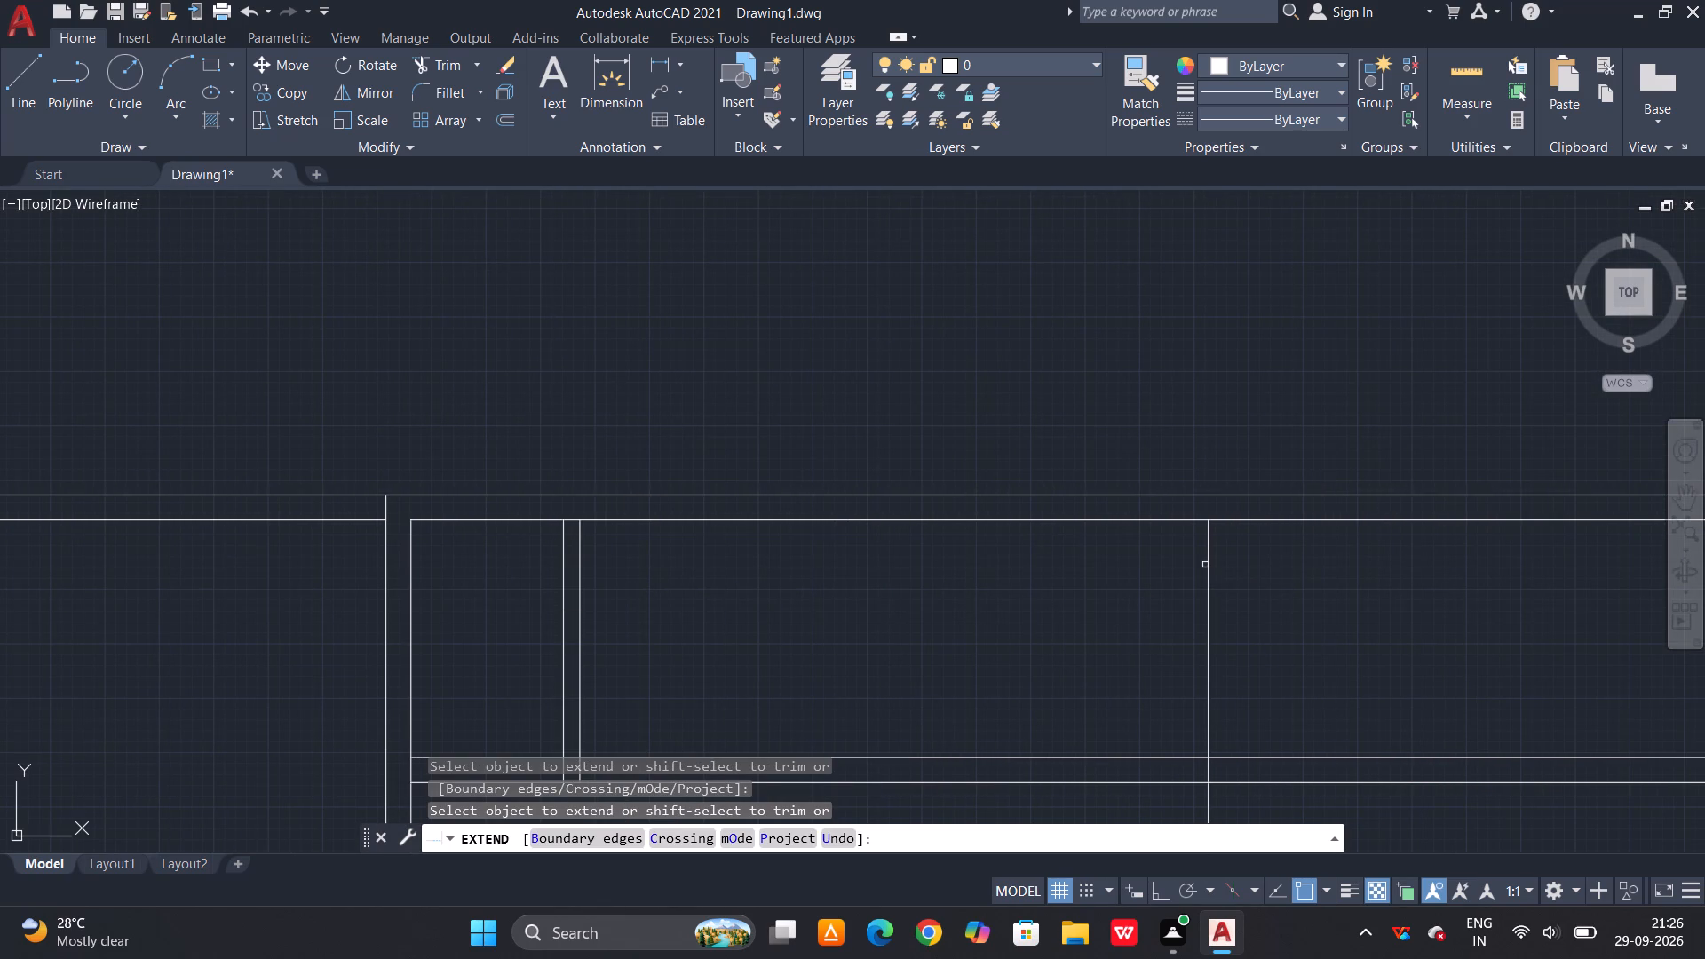
click(1207, 559)
key(Escape)
key(Escape)
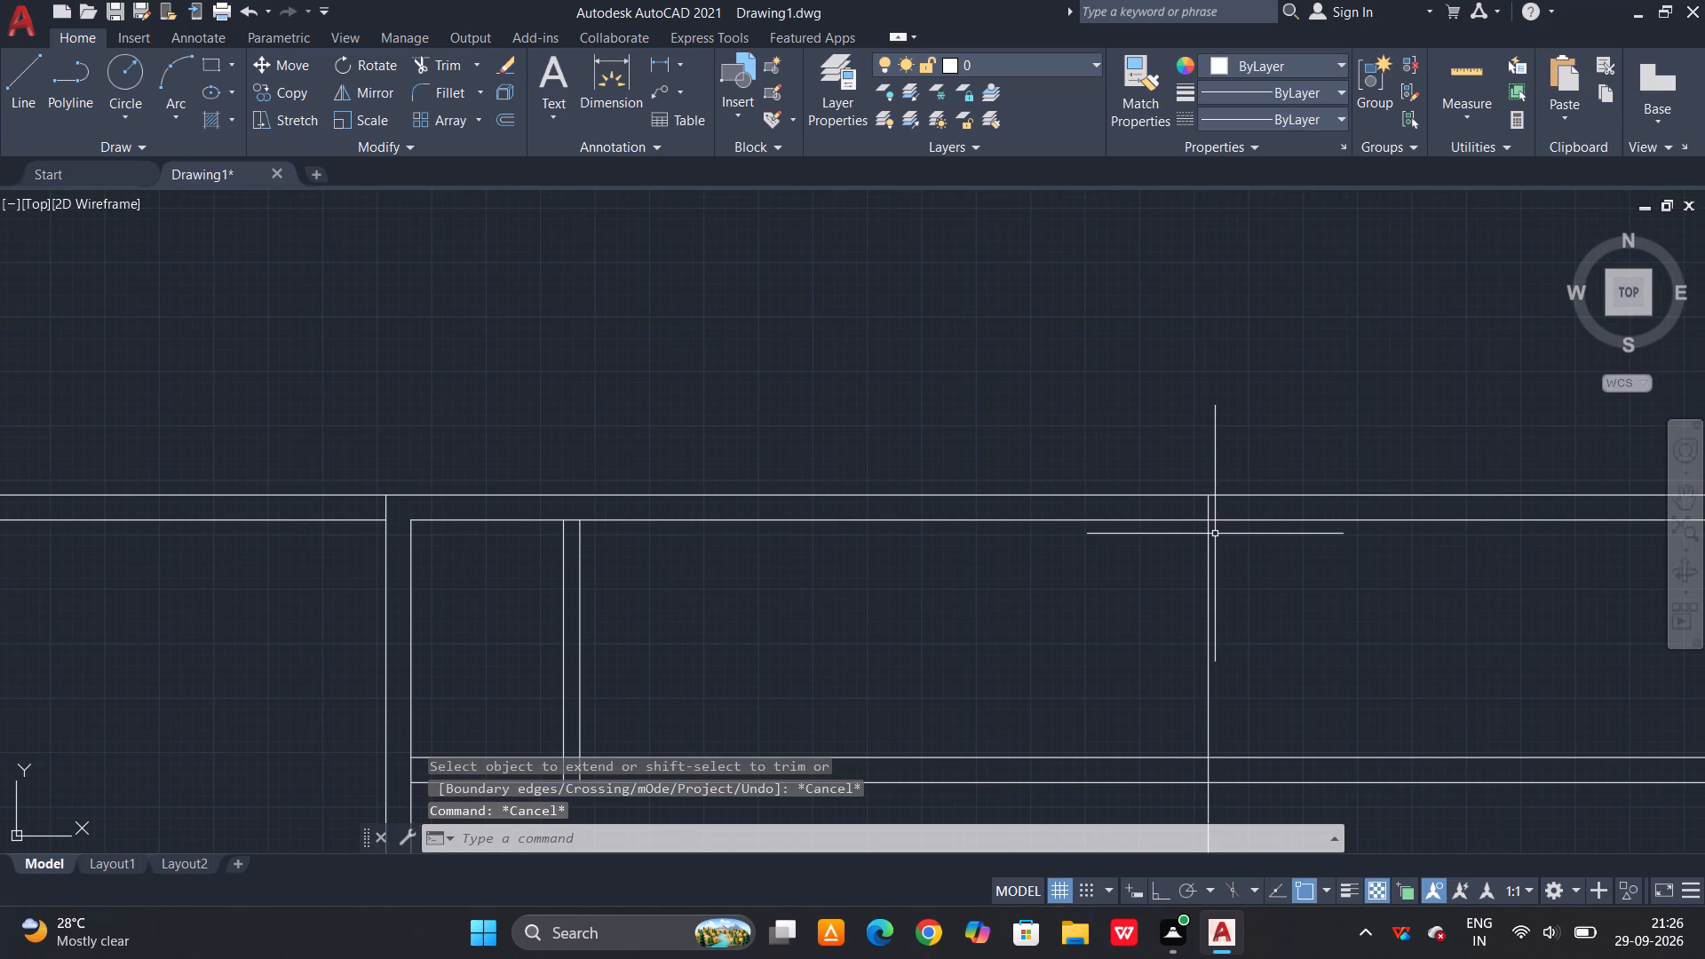
Trim all four horizontal wall lines that run past the right-side vertical line.
text(TR)
key(space)
key(space)
drag(1282, 433, 1285, 446)
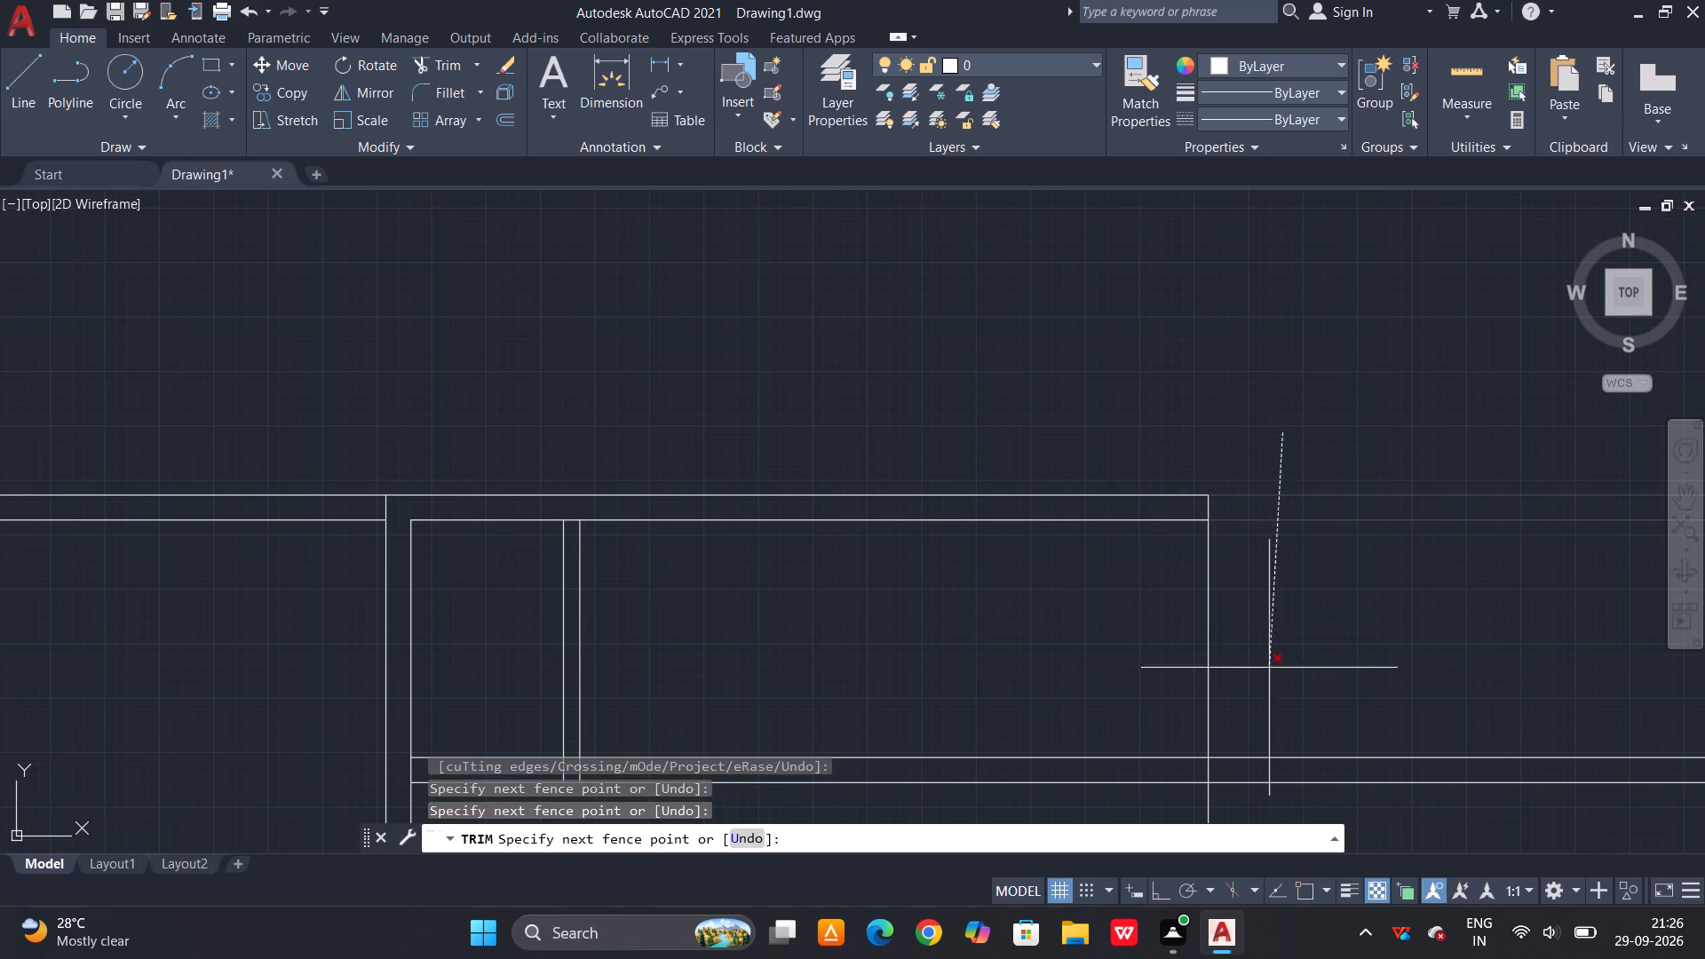
click(1269, 794)
key(Escape)
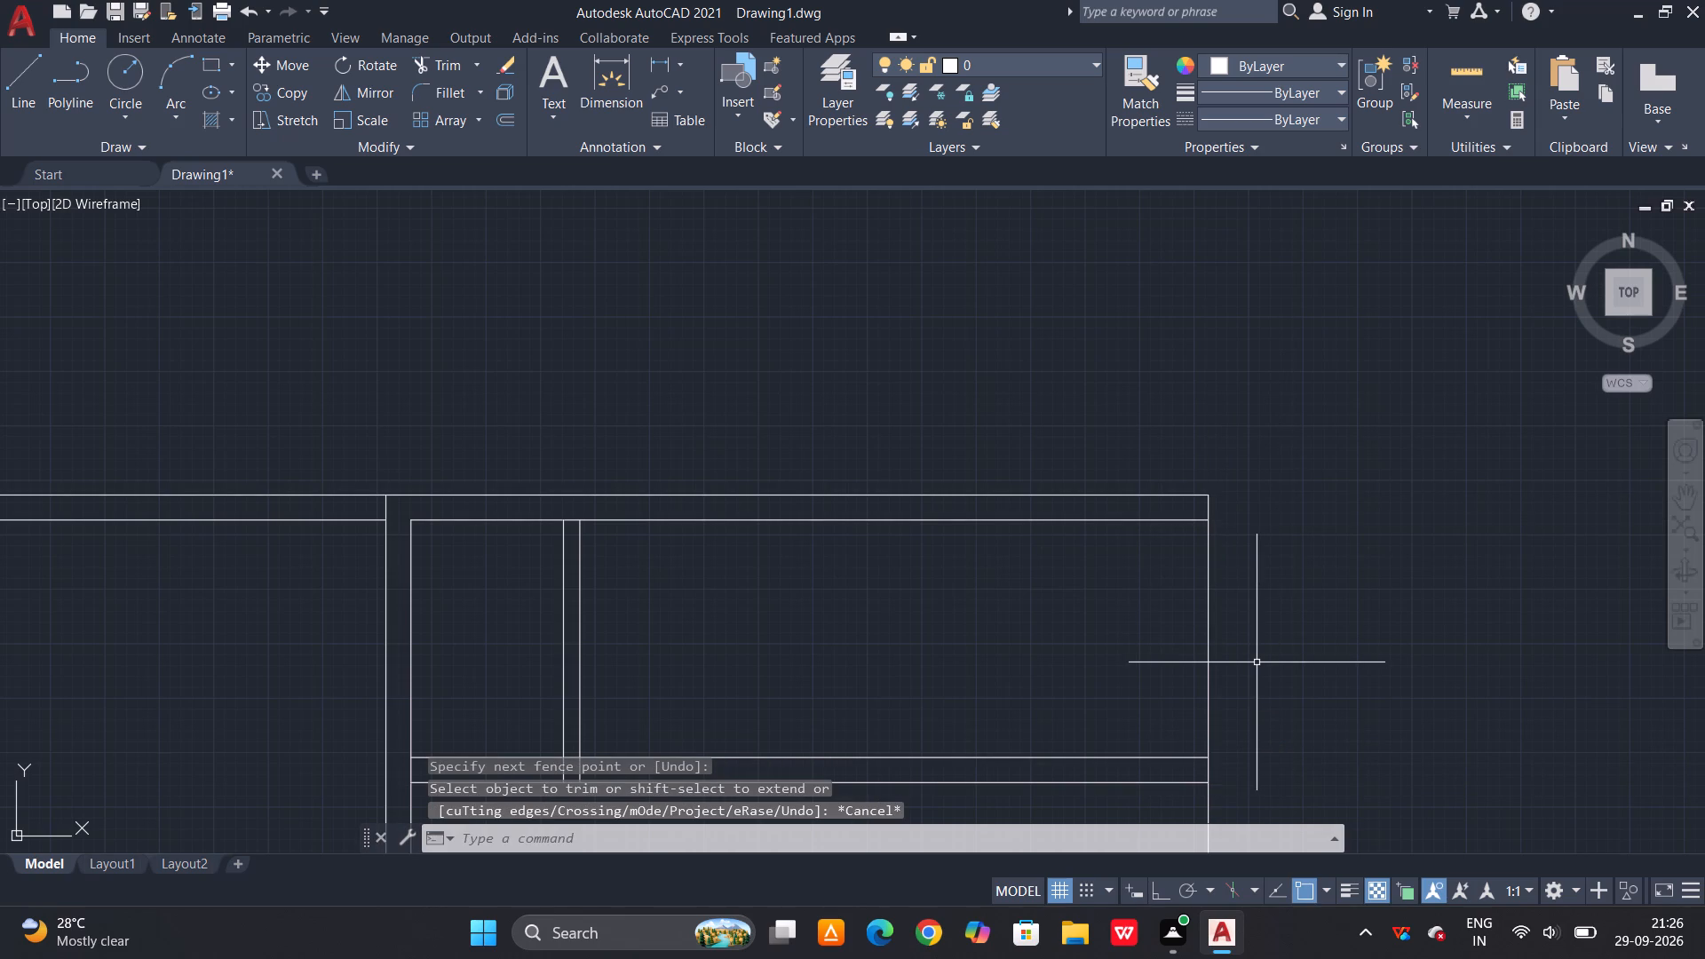
Offset the right-side vertical line 23 to the left to form the outer right wall.
text(O 23)
key(space)
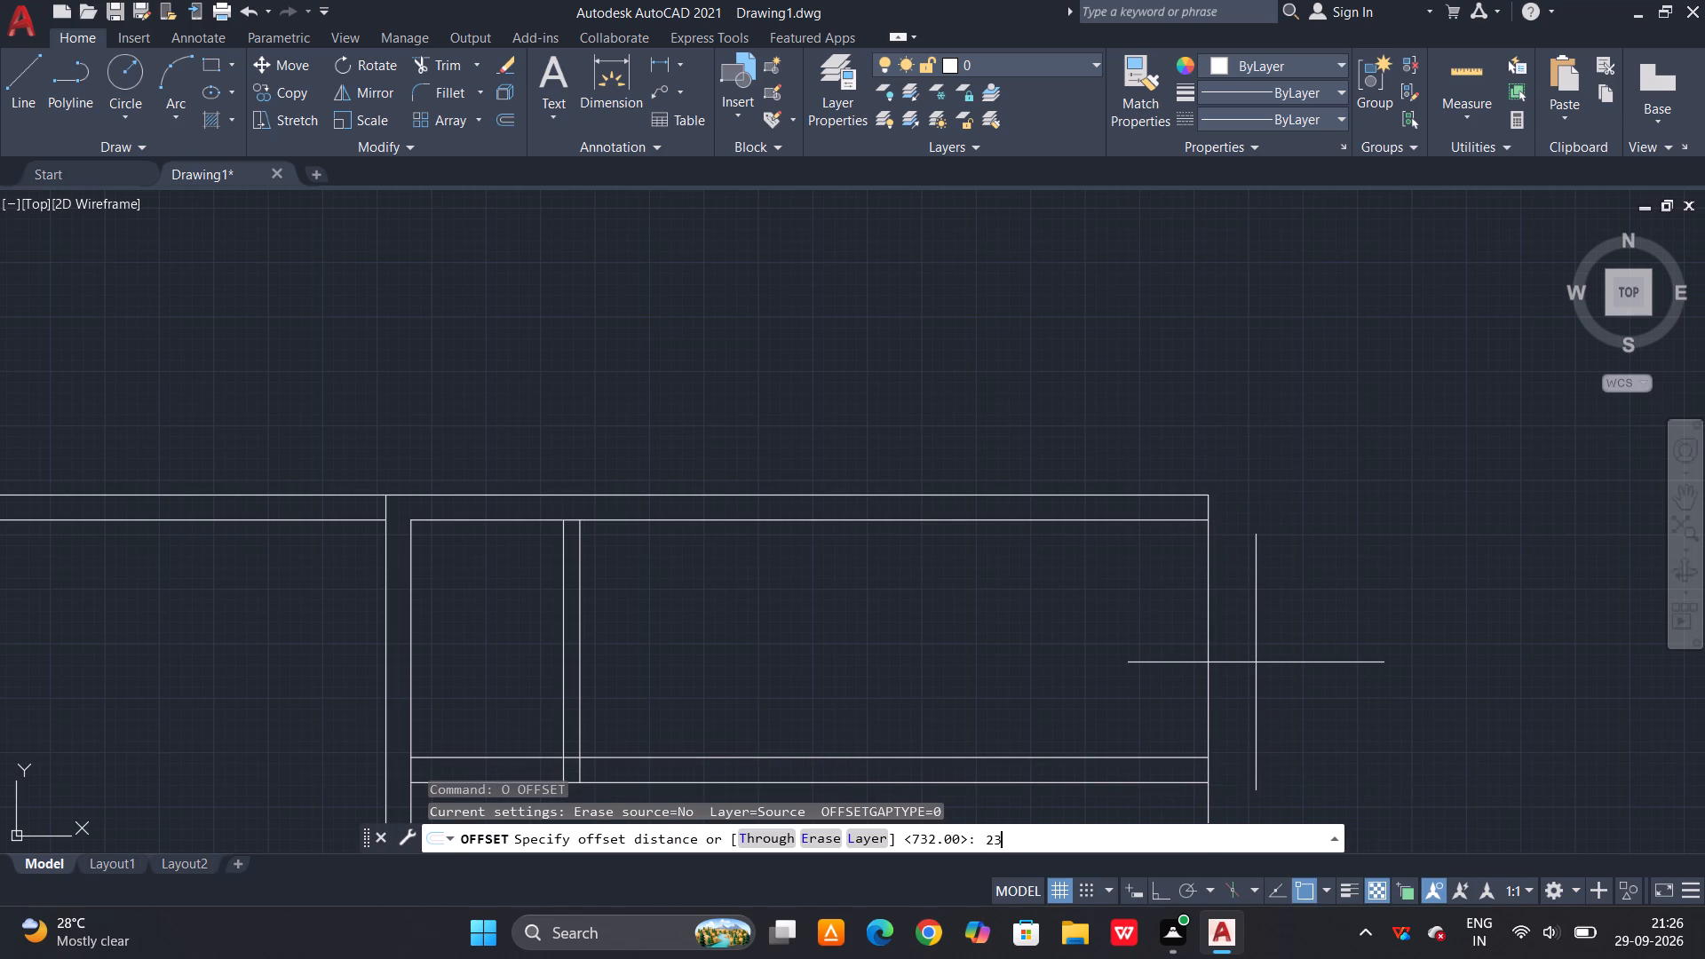
click(1207, 573)
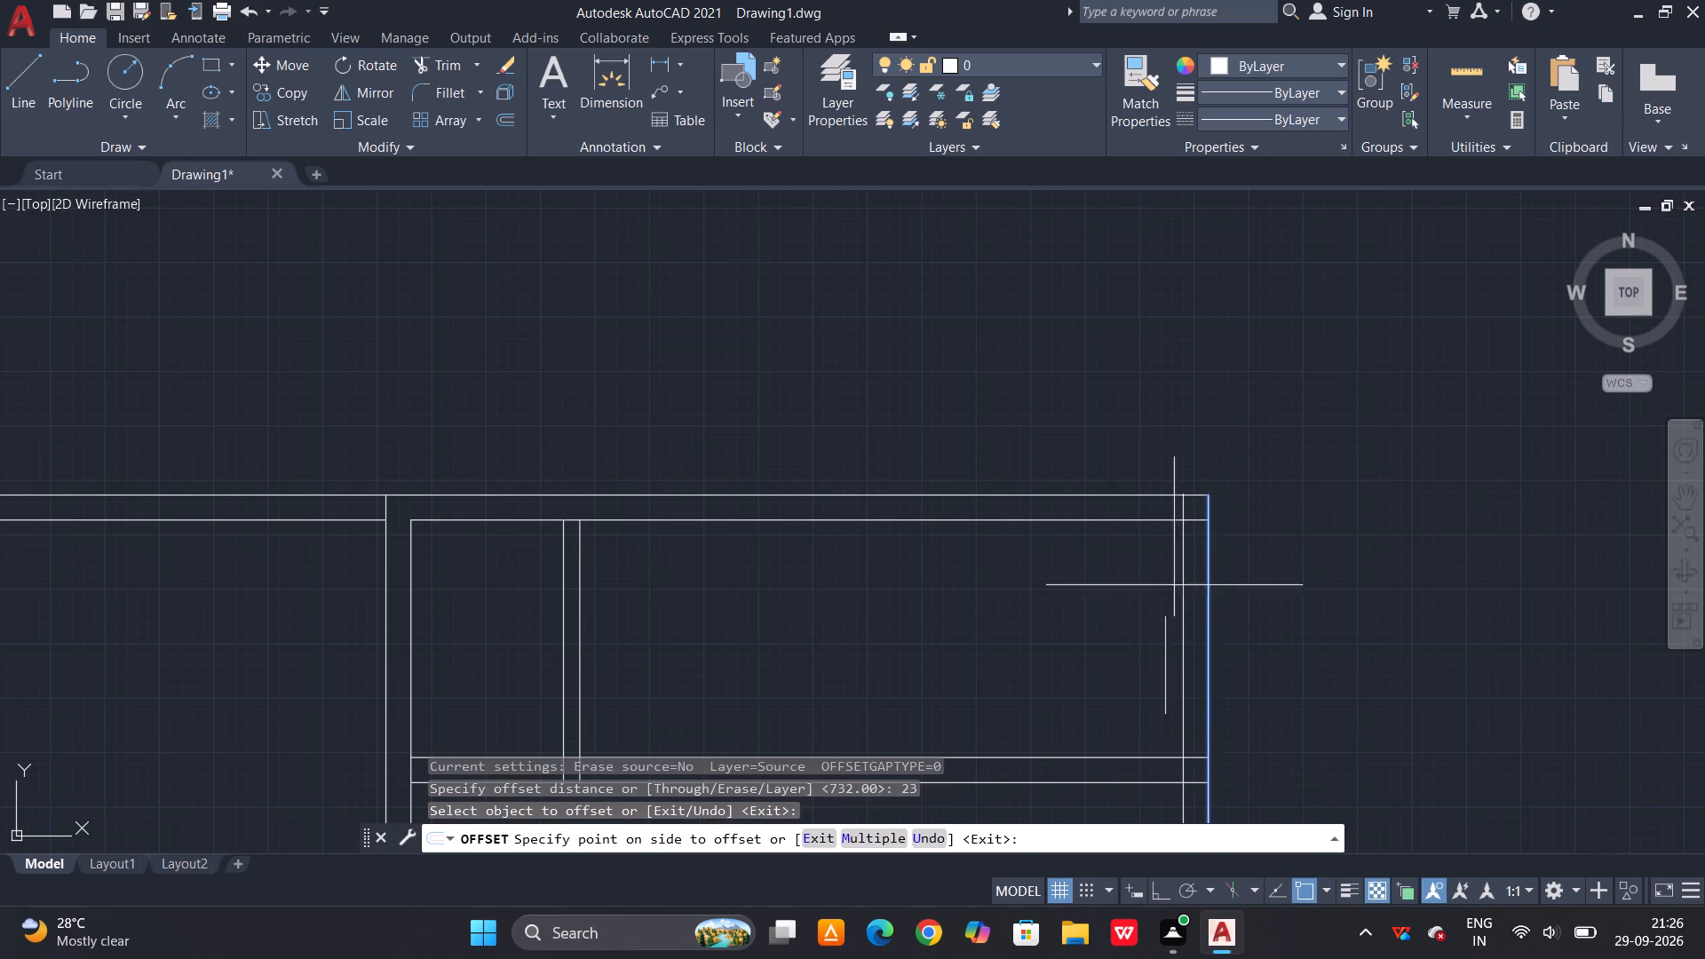
click(1126, 593)
scroll(1133, 517, down, 1)
key(Escape)
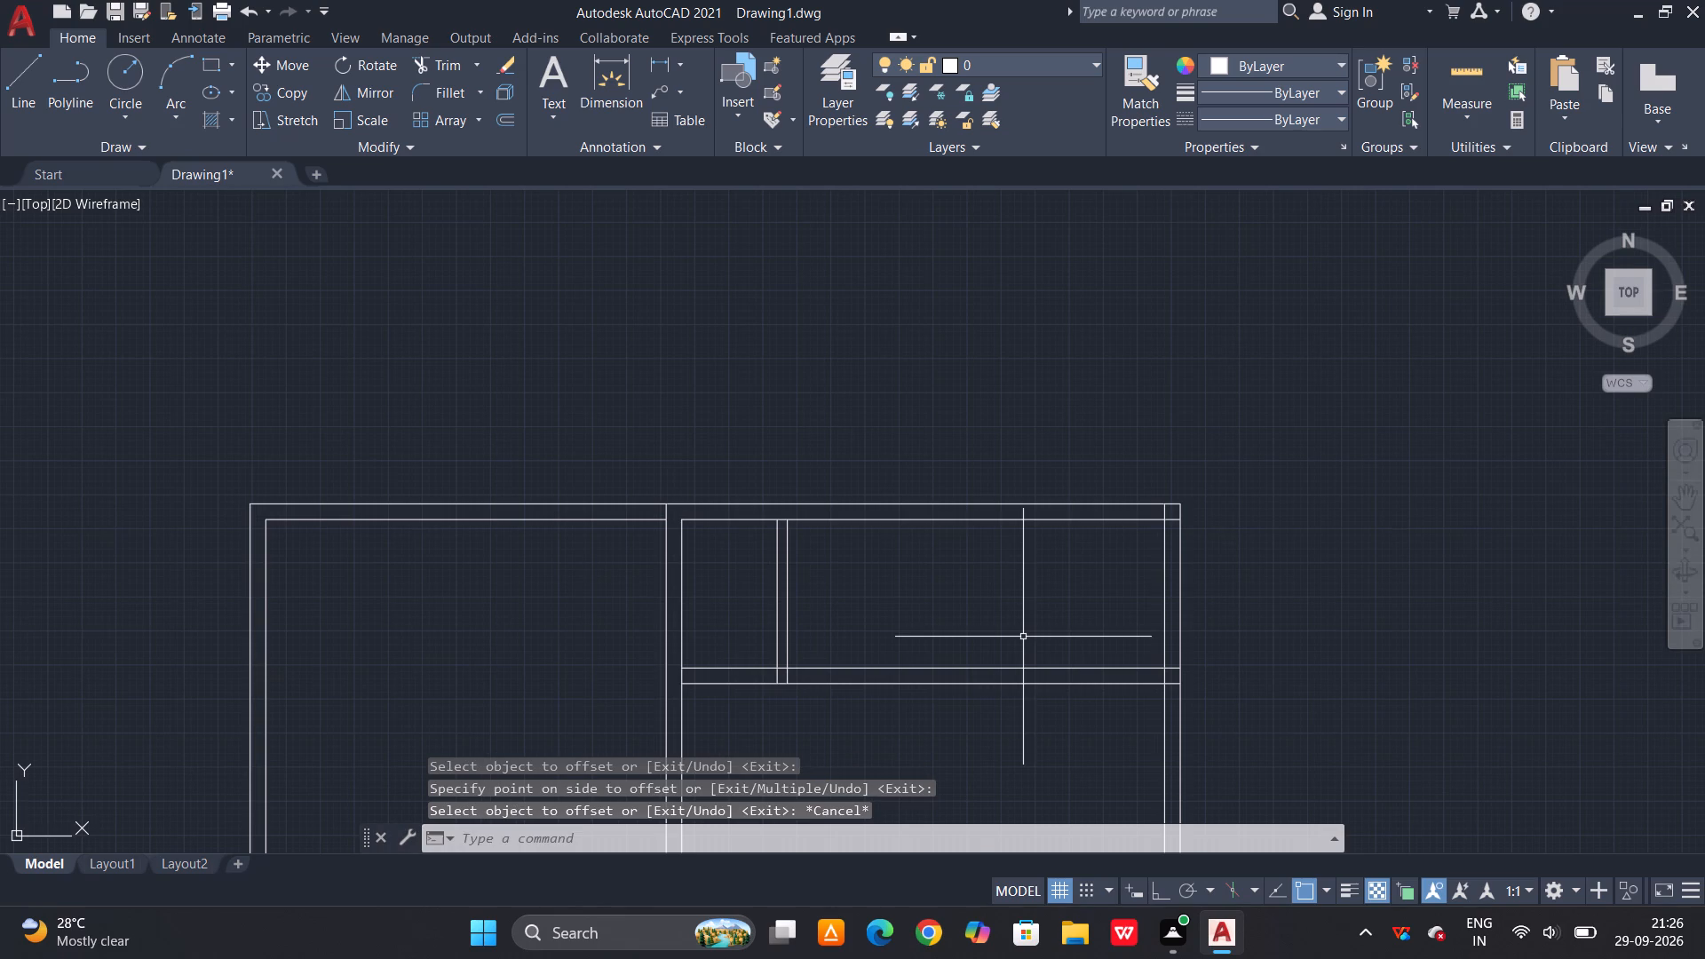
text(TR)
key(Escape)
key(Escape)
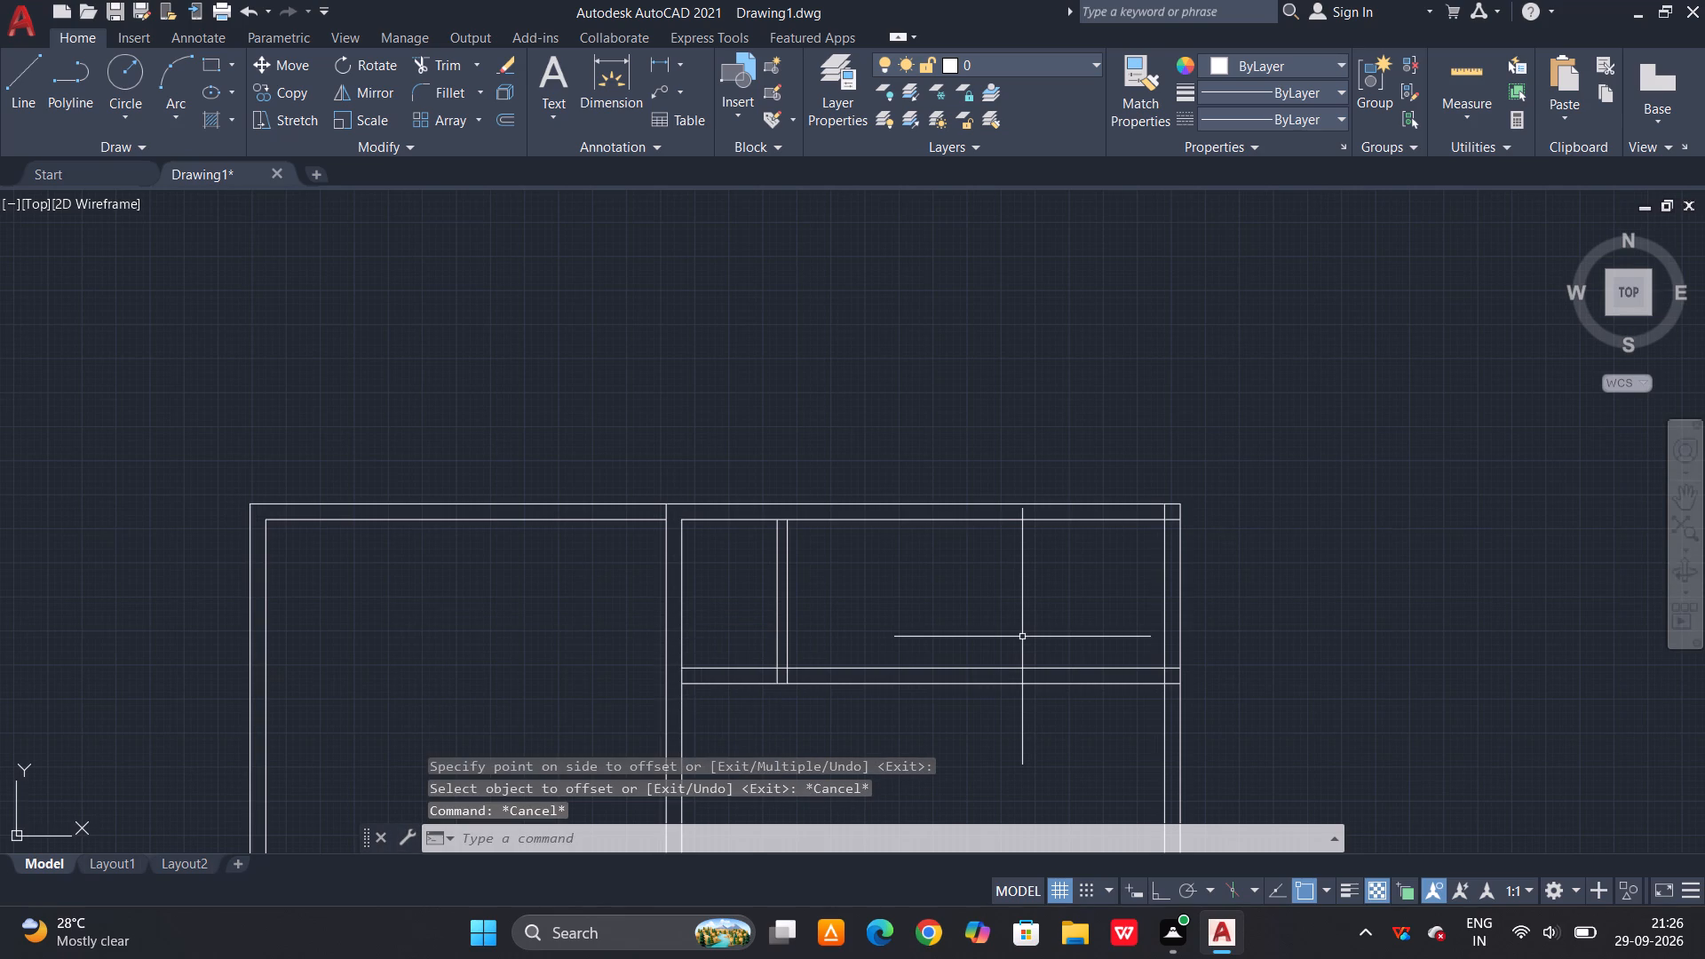
Offset the outer right wall's inner line 360 to the left for a new interior wall.
text(O)
key(space)
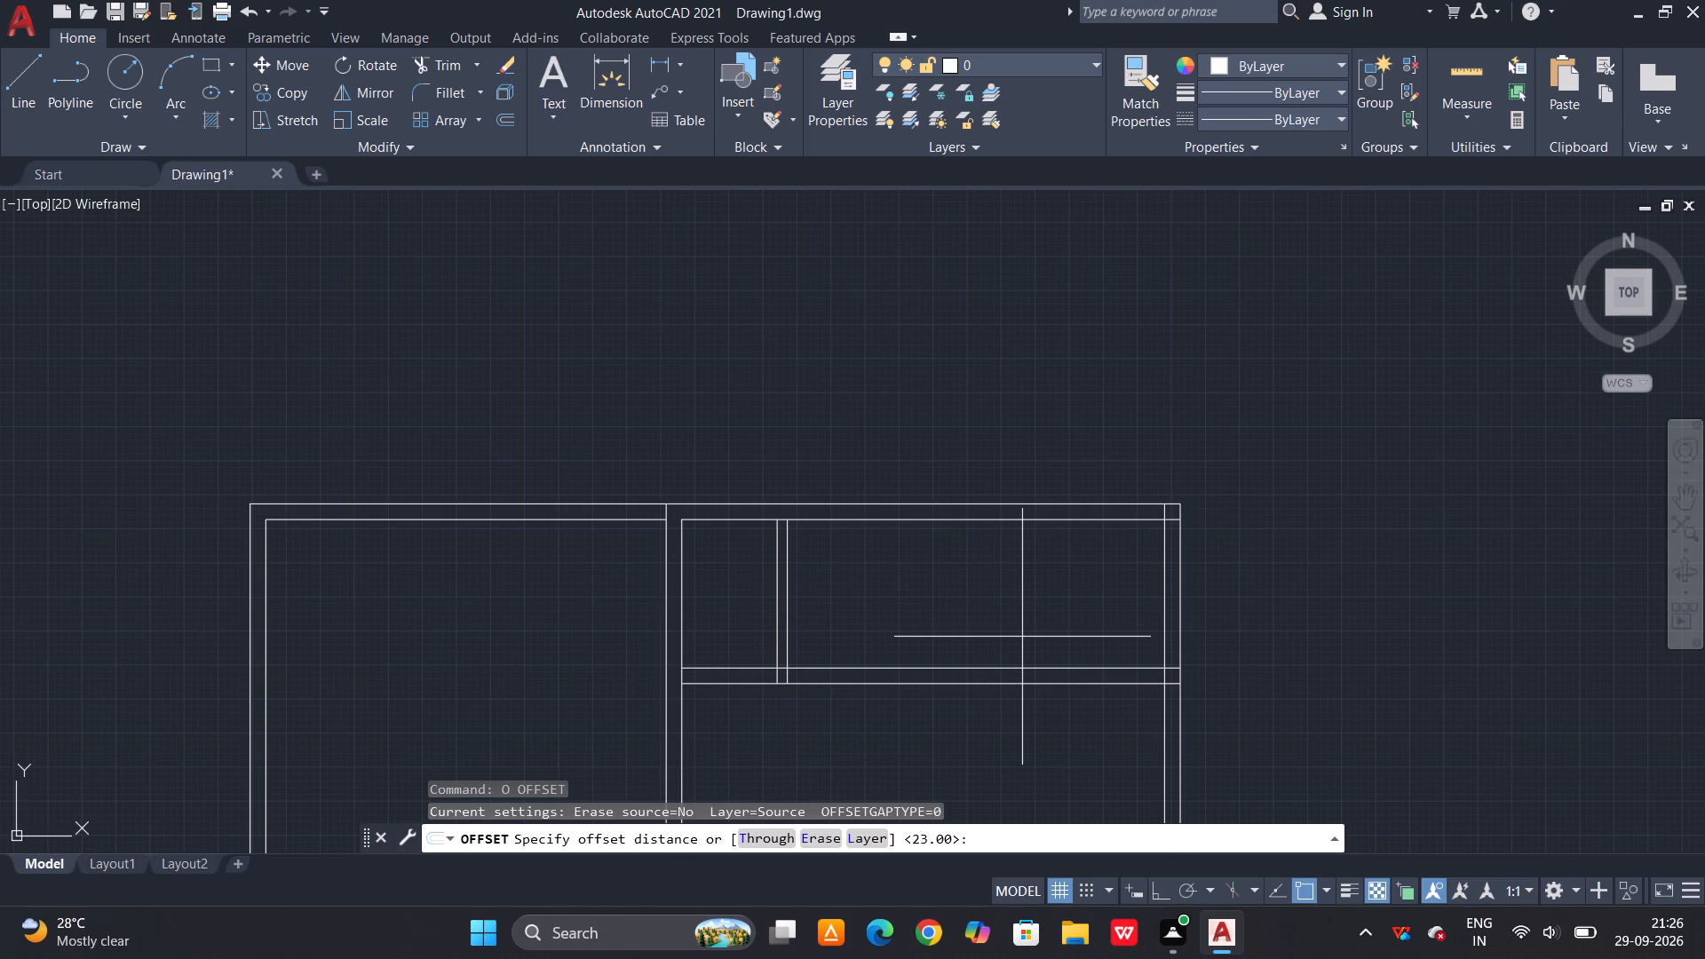
text(360)
key(space)
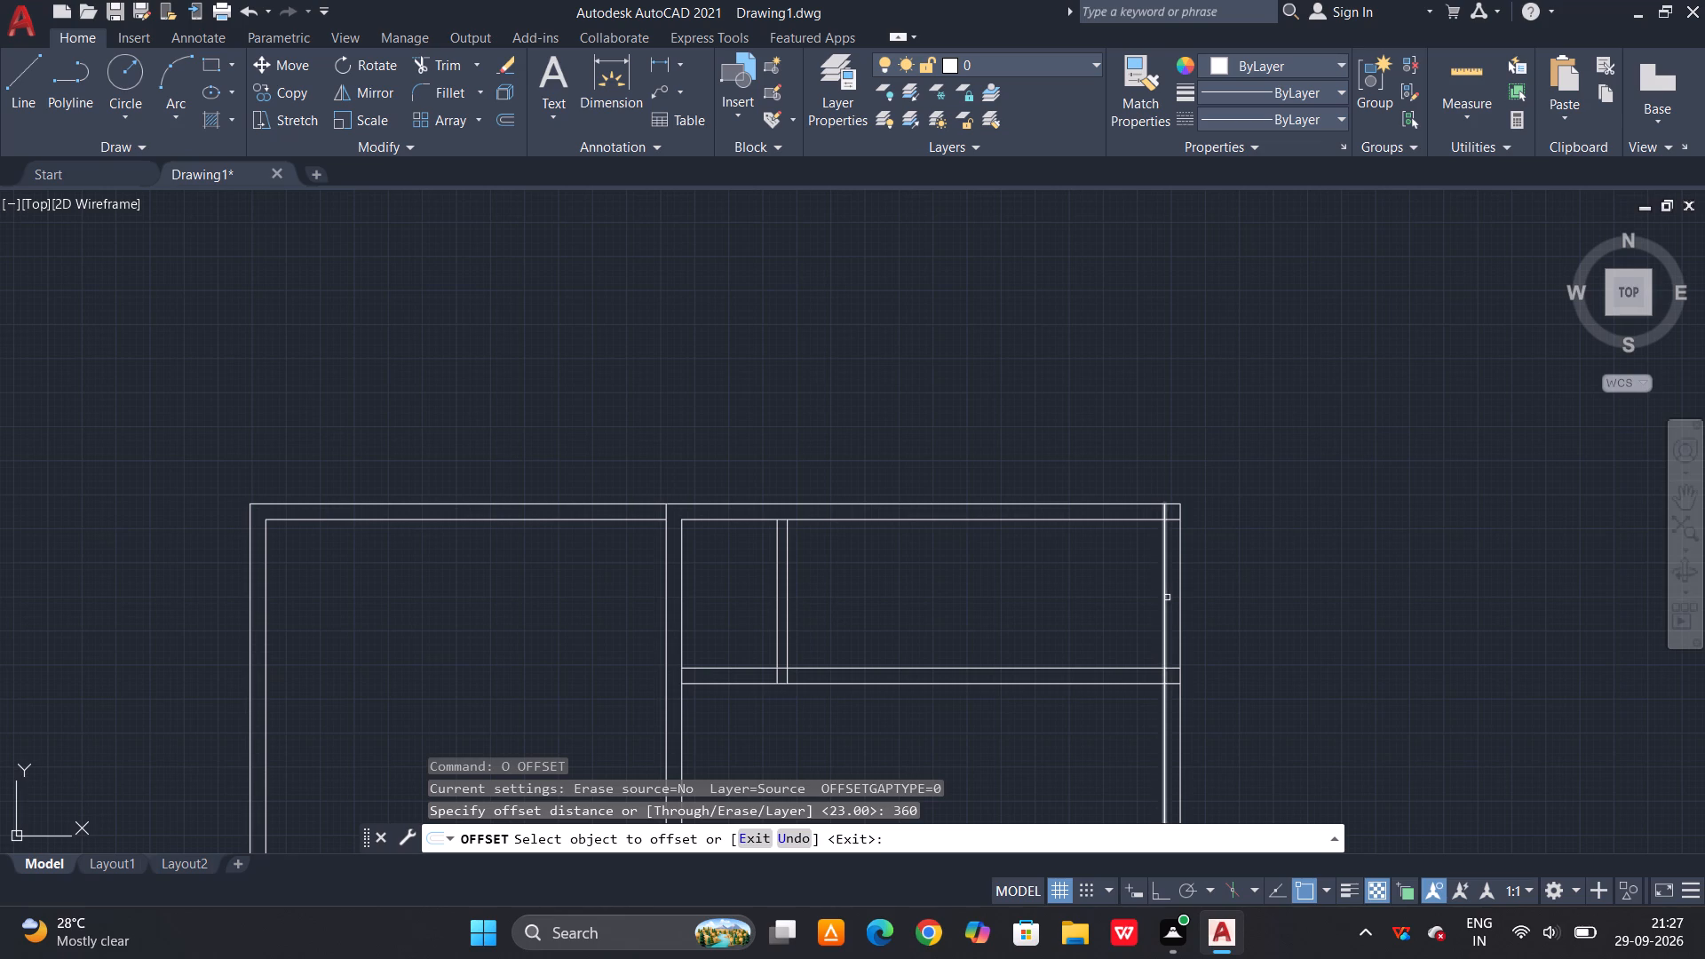
click(1167, 598)
click(1064, 617)
key(Escape)
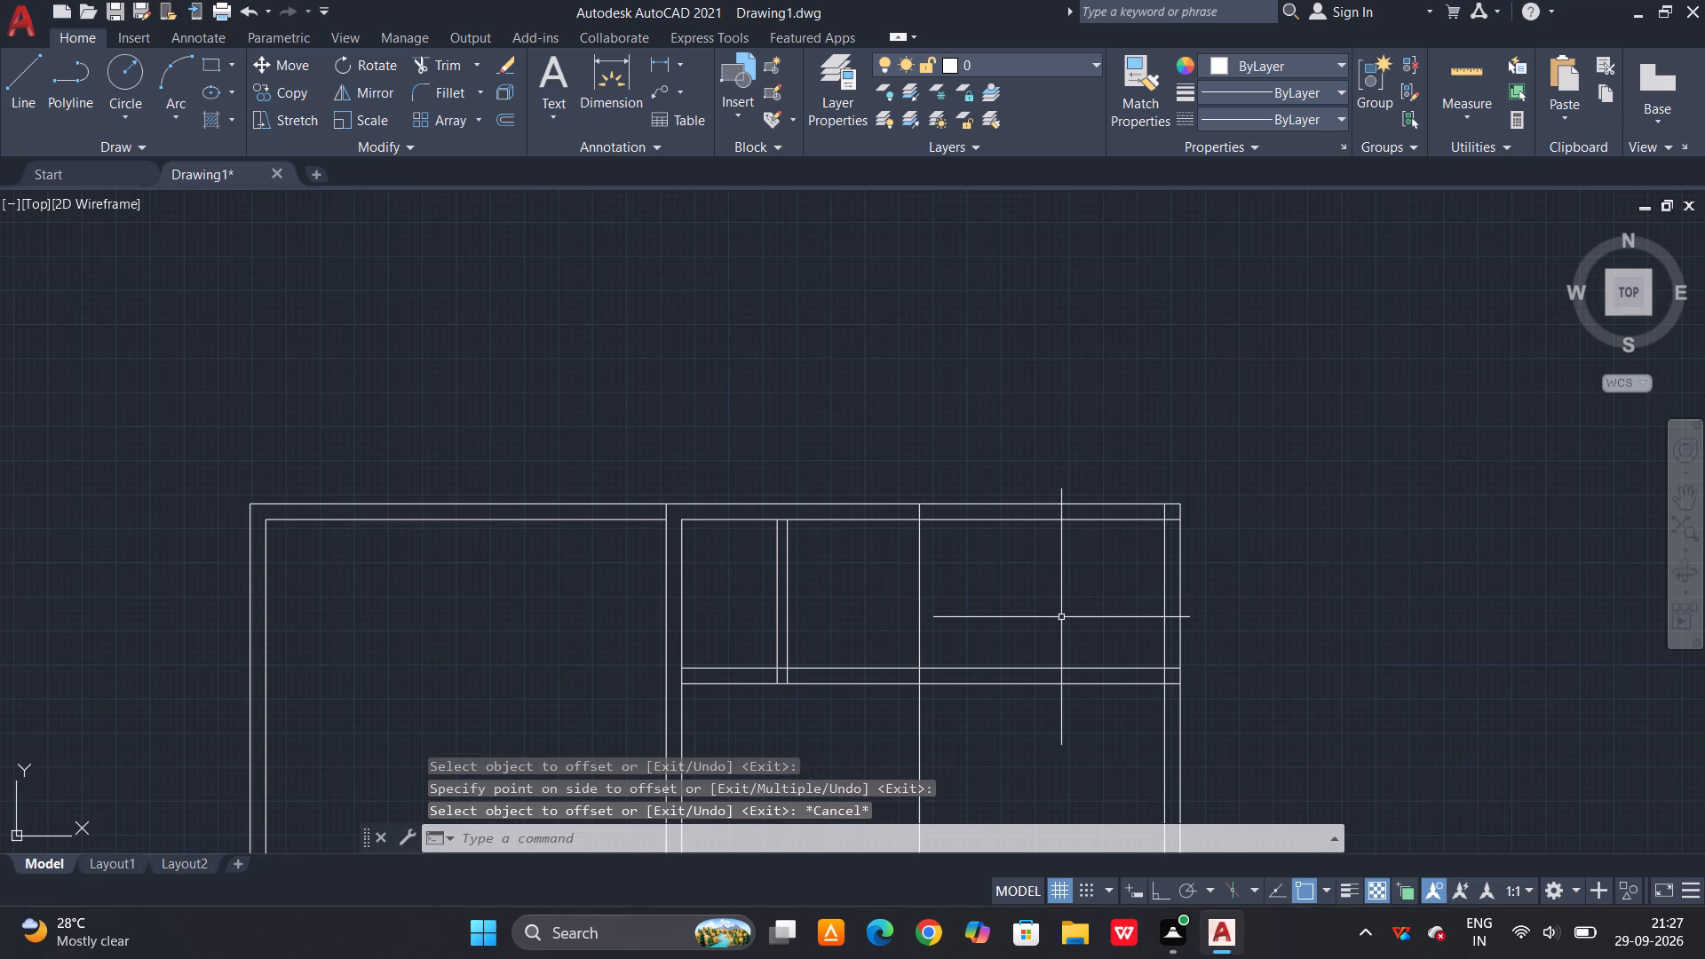
Offset the new interior vertical line 23 to the left to form the wall's second face.
text(O 23)
key(space)
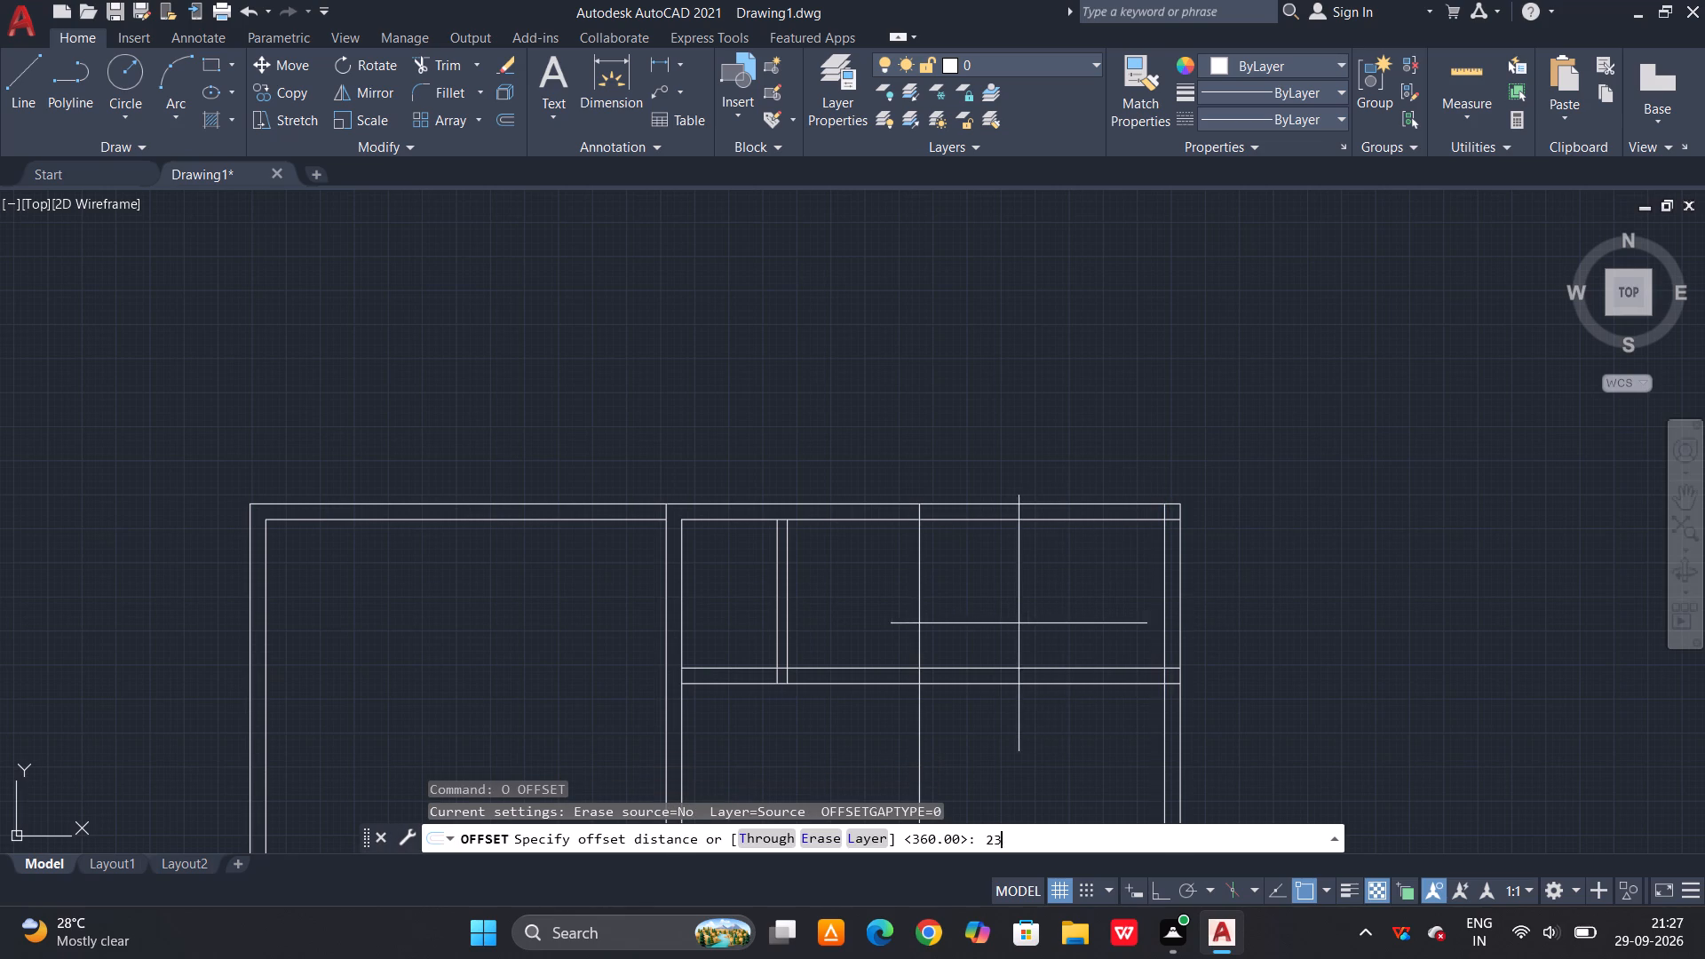
click(920, 586)
click(863, 585)
key(Escape)
key(Escape)
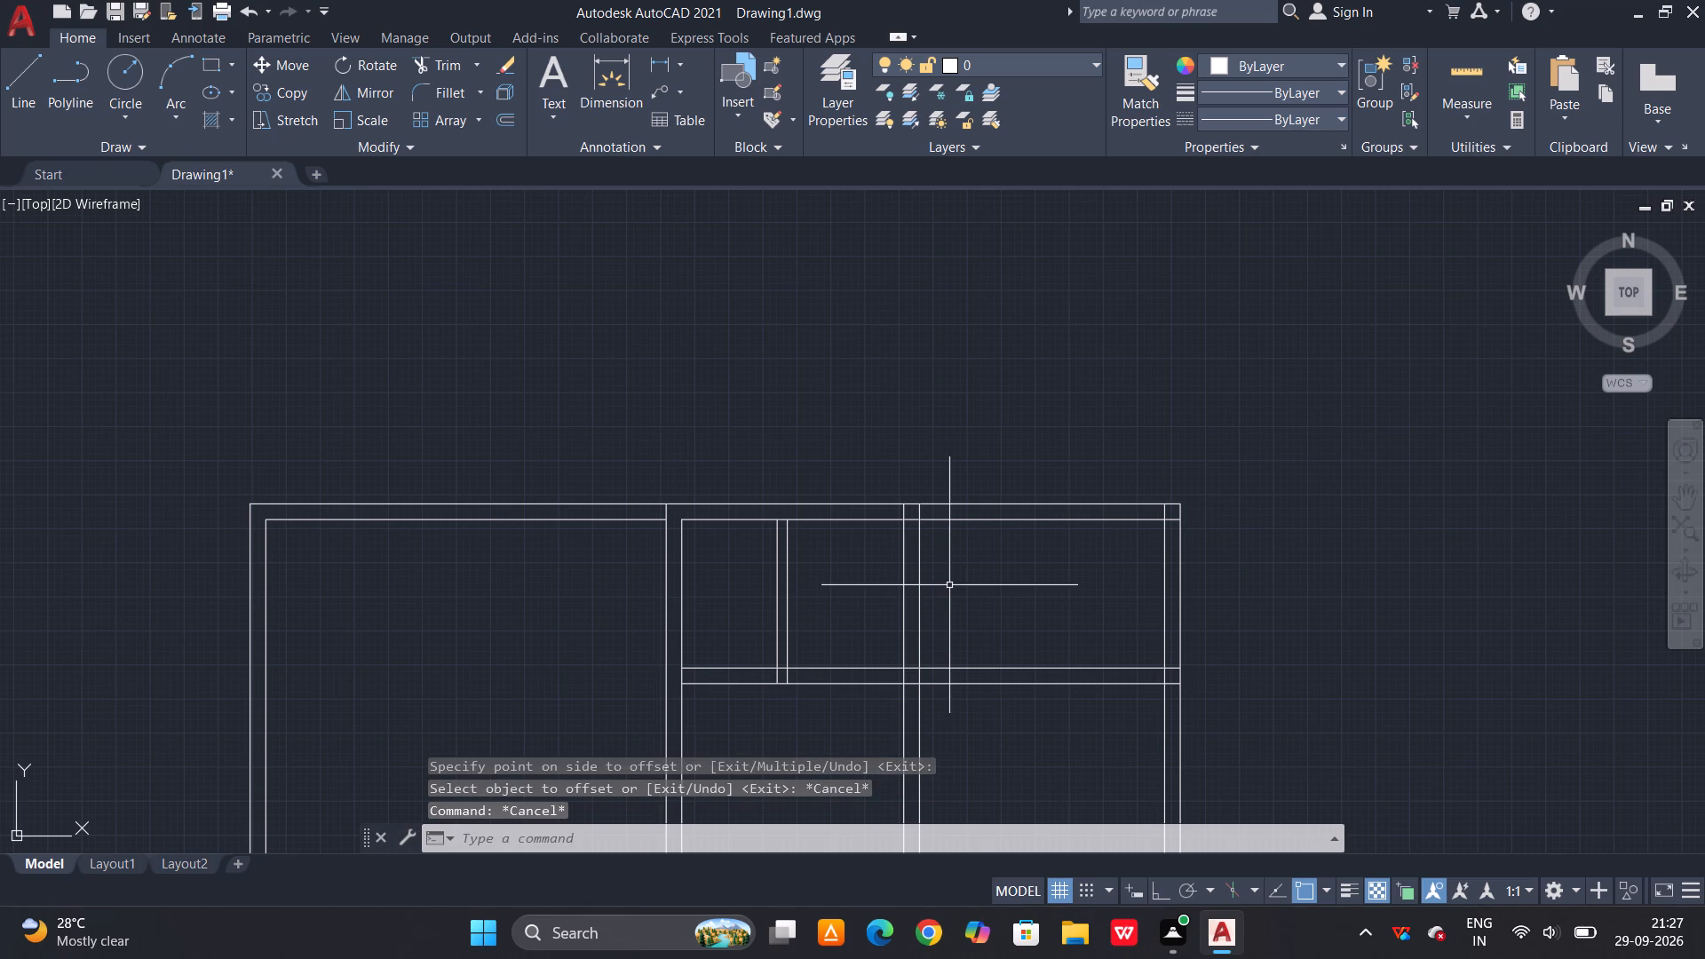
Trim the two horizontal interior wall lines between the new interior wall and the outer right wall, including the pieces inside the right wall.
text(TR)
key(space)
key(space)
drag(1027, 633, 1028, 641)
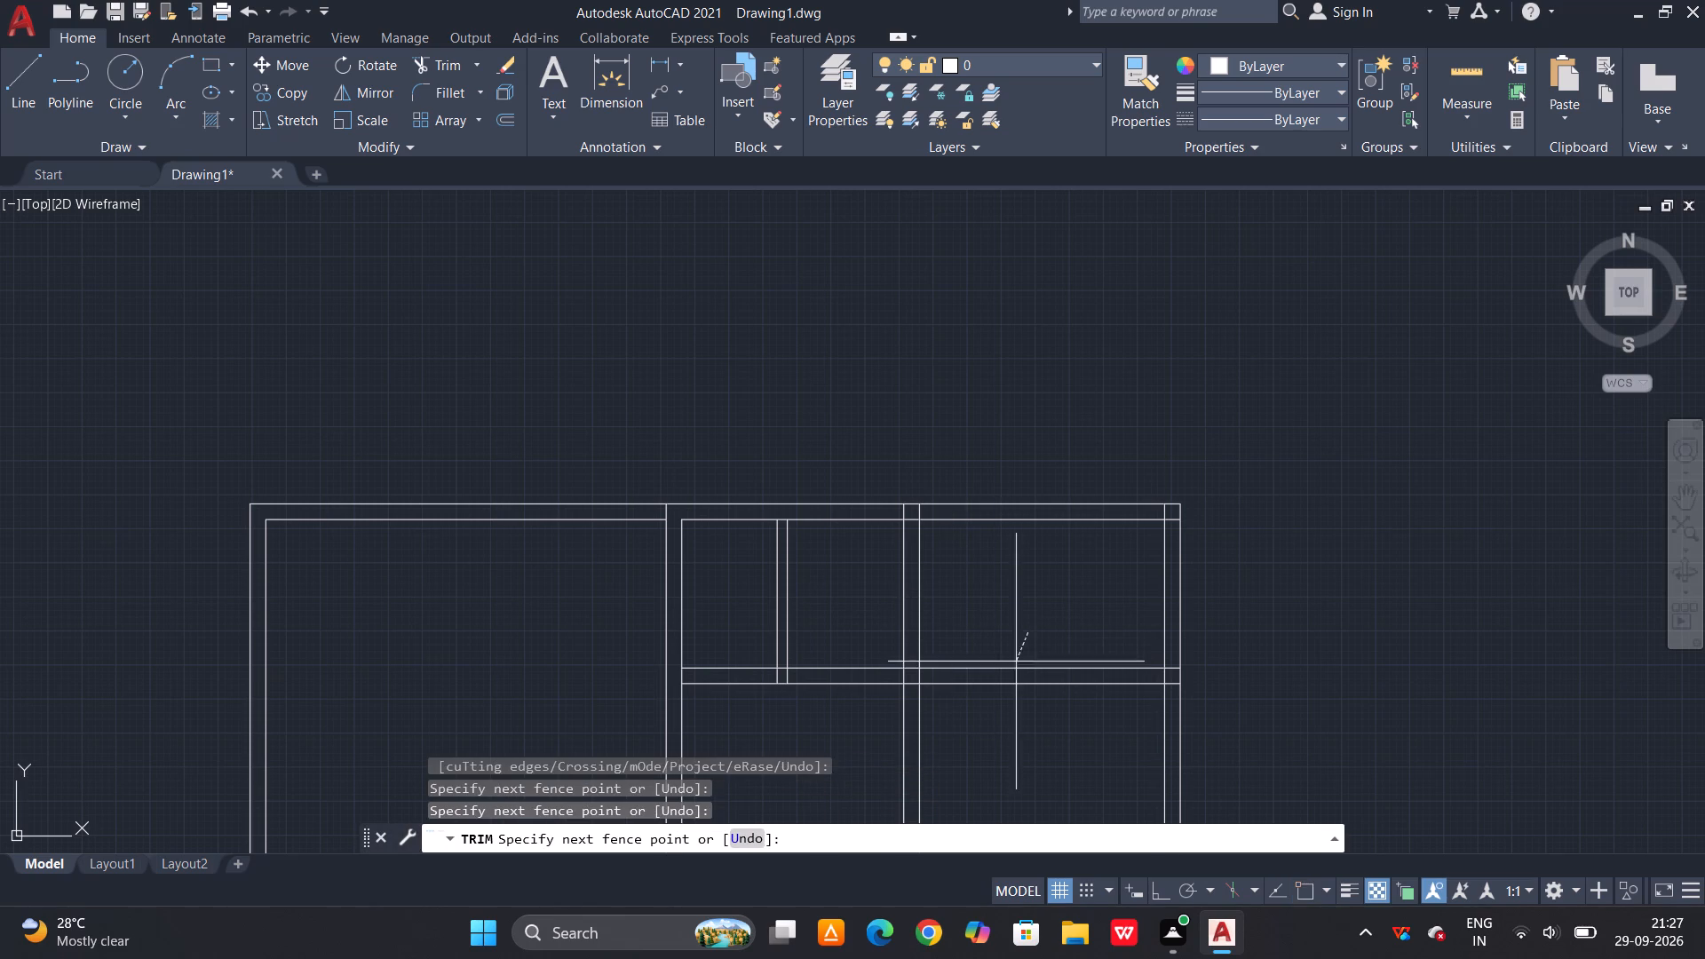
click(995, 714)
scroll(1169, 654, up, 3)
drag(1176, 665, 1178, 668)
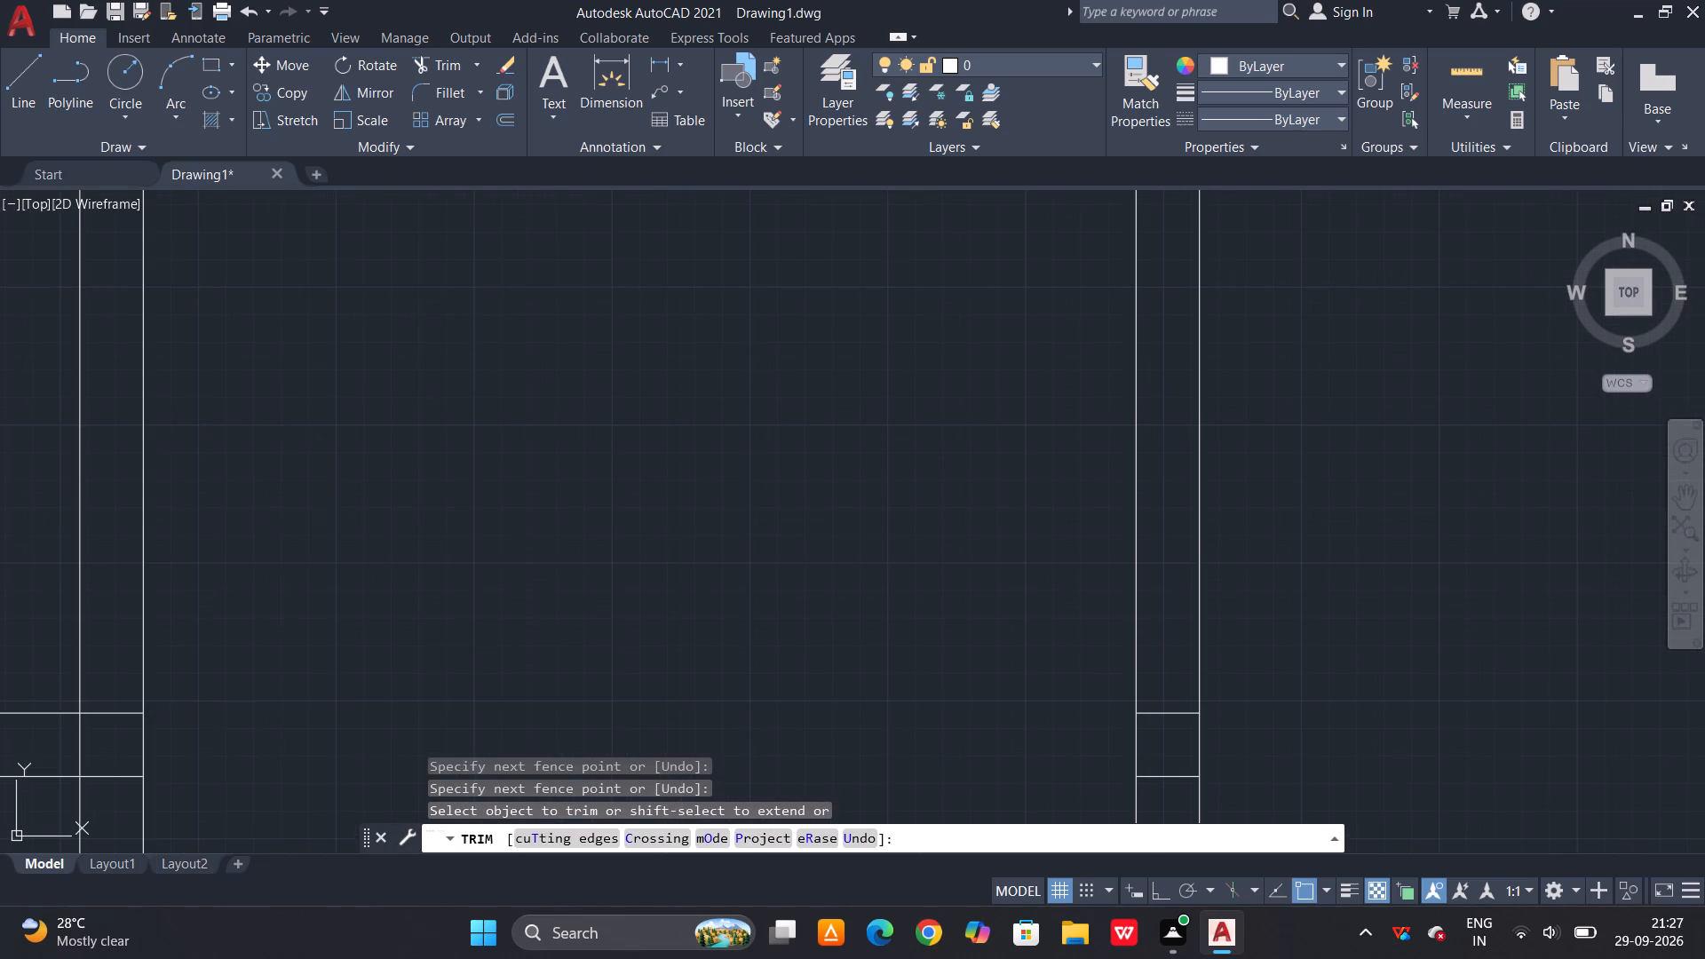
drag(1178, 668, 1182, 681)
click(1167, 784)
Trim the overlapping inner wall lines at the plan's top-right corner.
scroll(1172, 741, down, 2)
scroll(1178, 486, up, 3)
click(1164, 499)
click(1148, 547)
click(1138, 460)
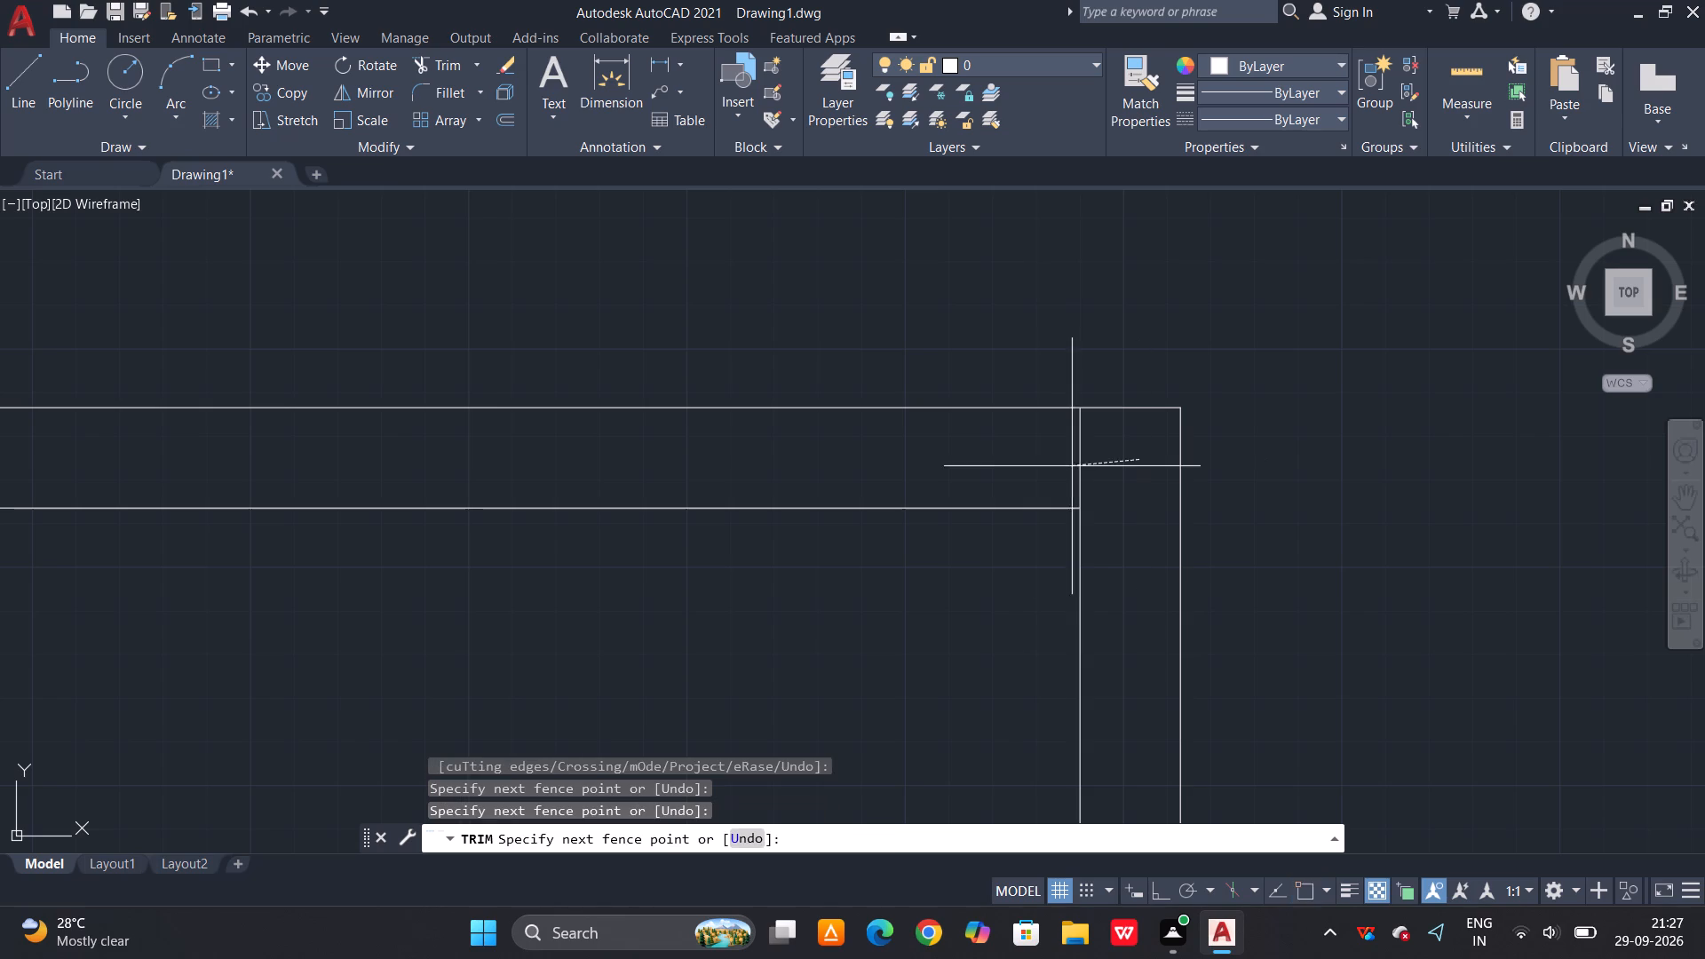
click(1027, 470)
Trim the crossing lines where the new 23-unit interior wall meets the top wall.
scroll(1122, 460, down, 3)
scroll(715, 483, up, 3)
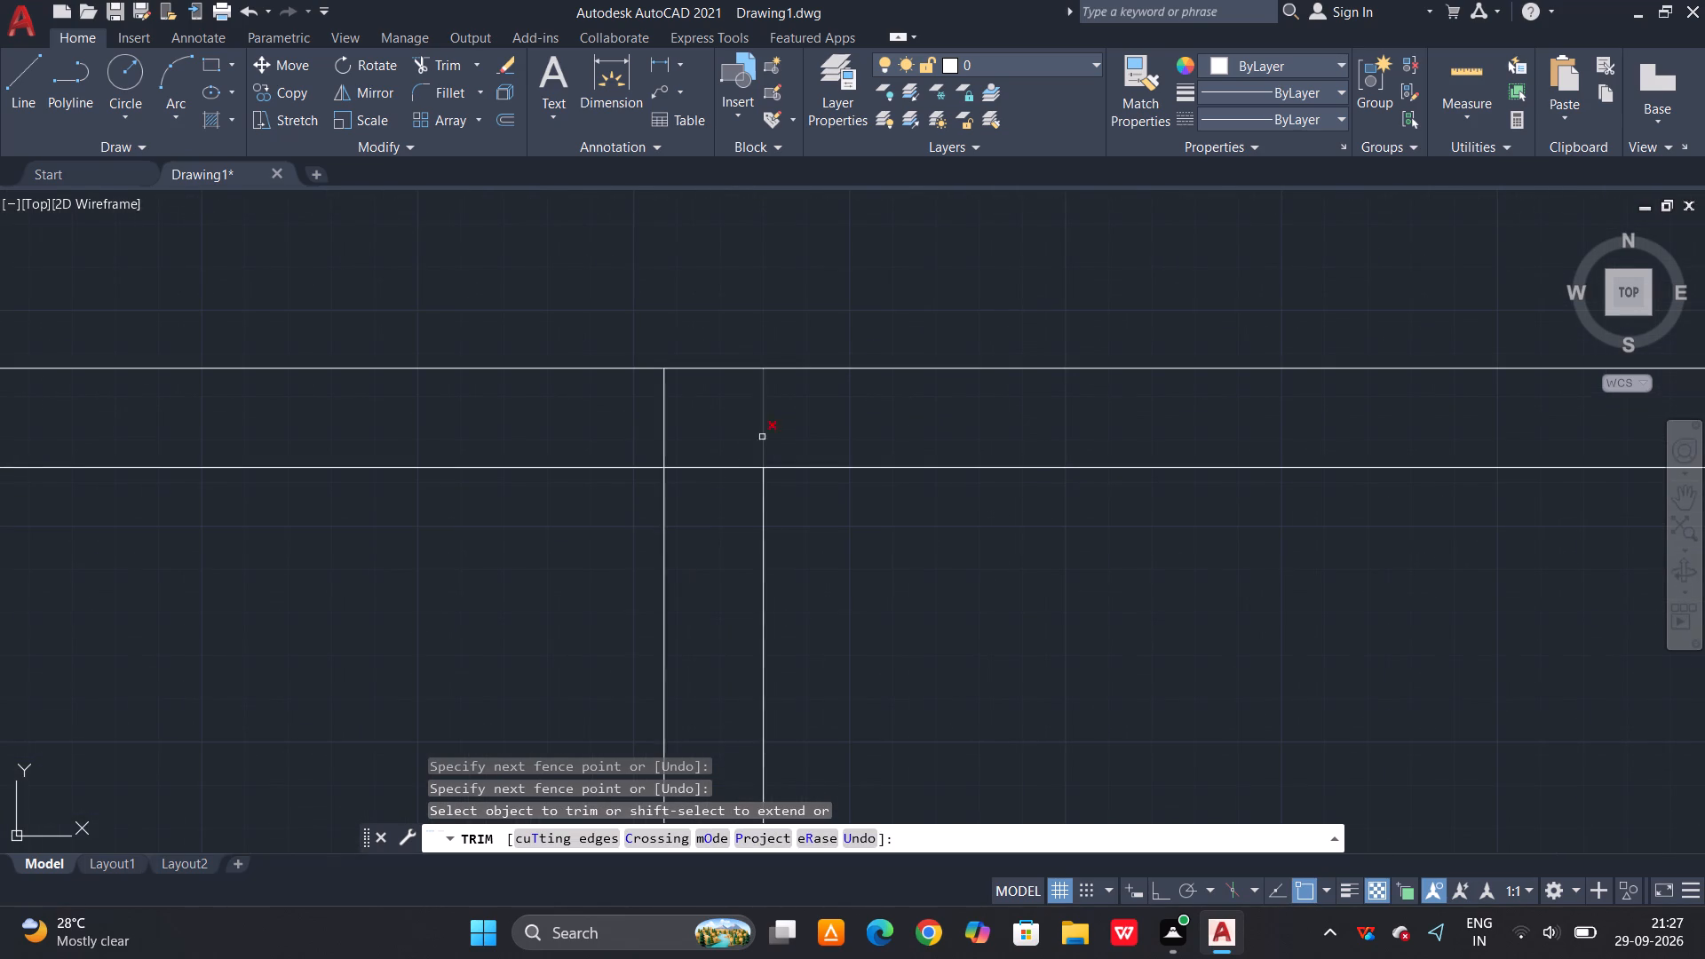
drag(774, 415, 759, 417)
click(636, 424)
click(746, 445)
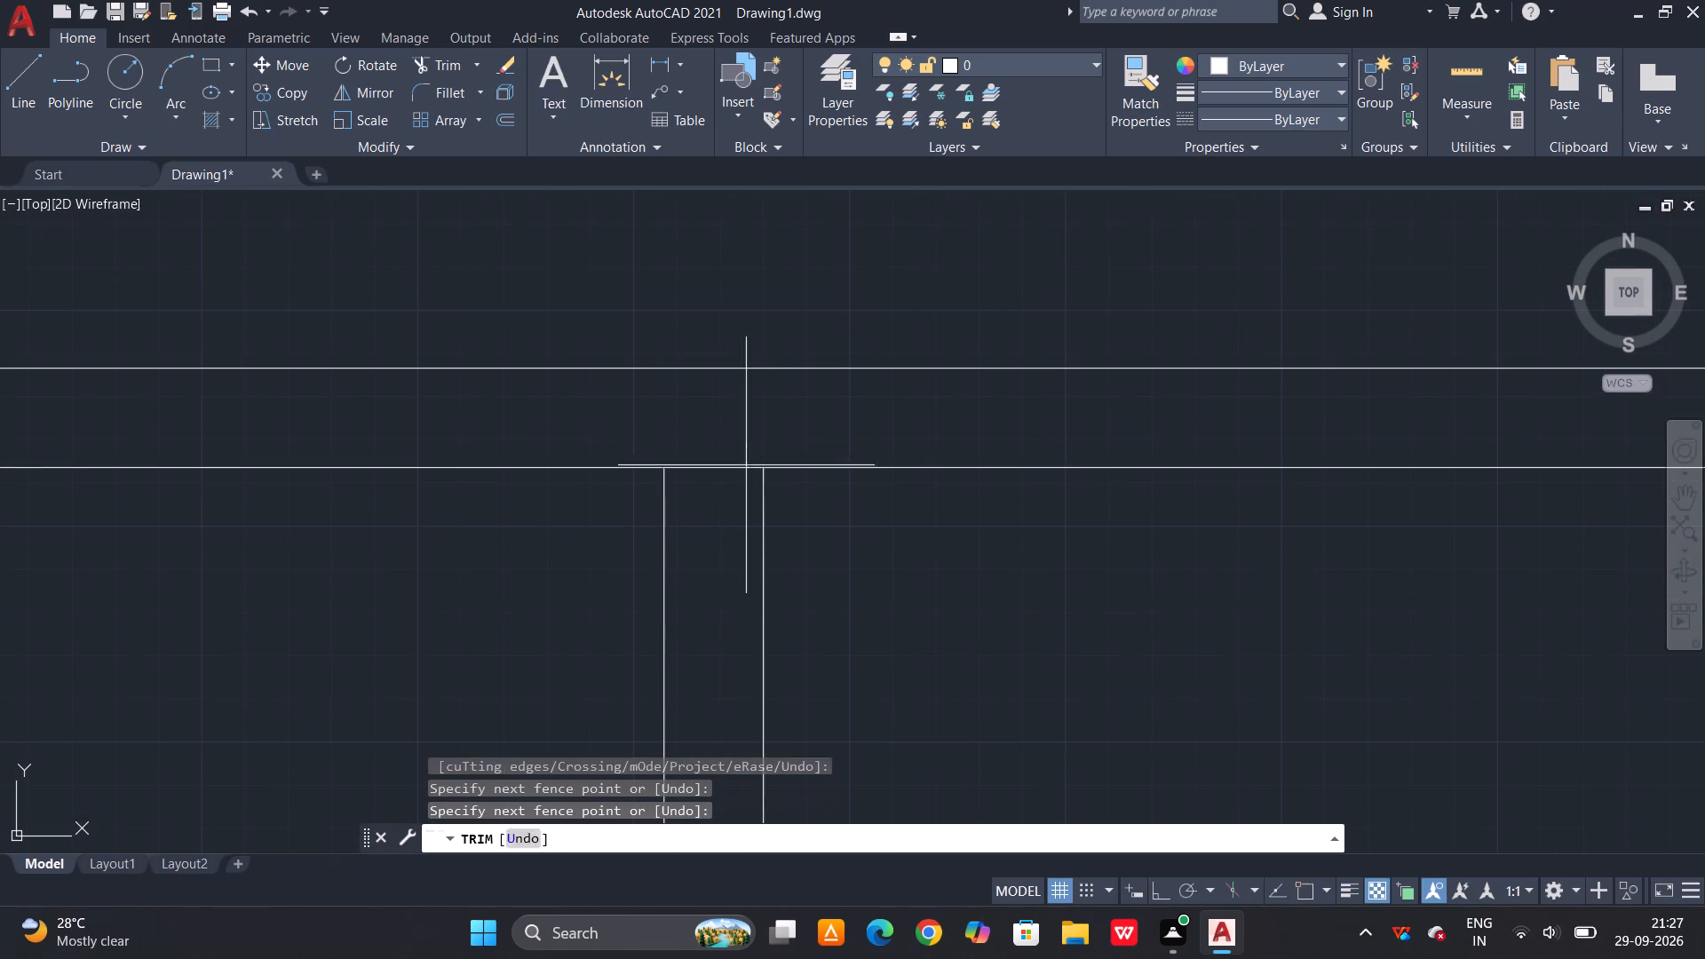
click(739, 506)
Trim the top wall's inner line between the two lines of the 15-unit partition.
scroll(750, 419, down, 4)
scroll(727, 594, up, 3)
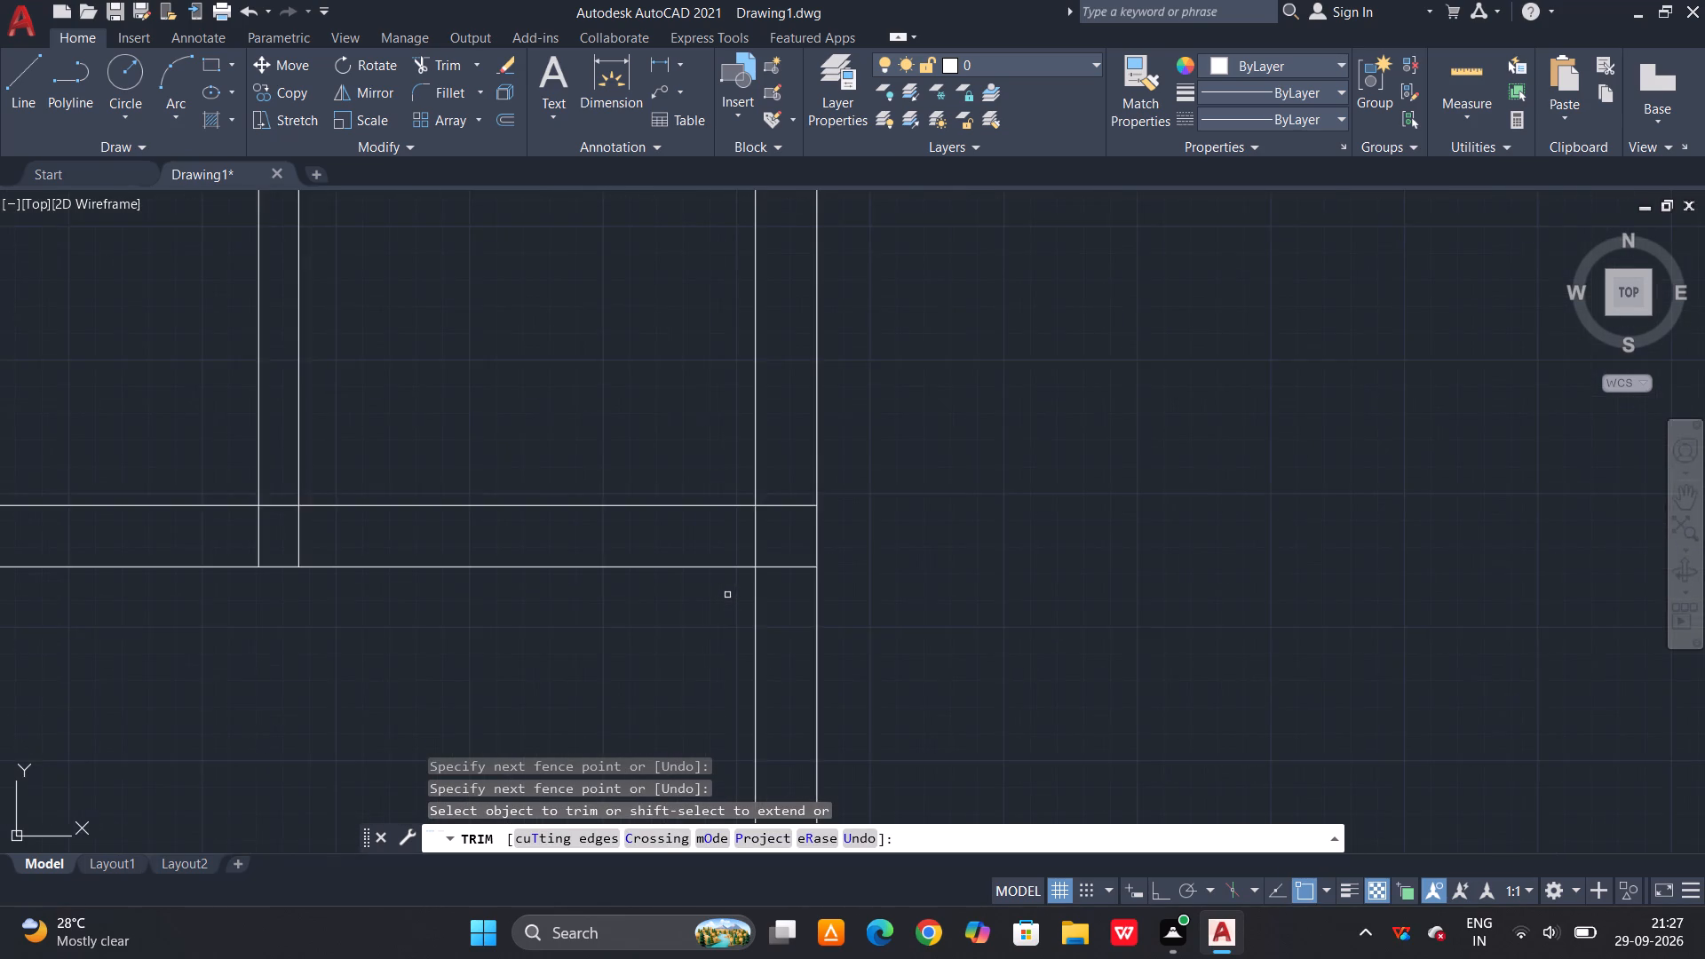
scroll(713, 635, down, 2)
scroll(530, 337, up, 2)
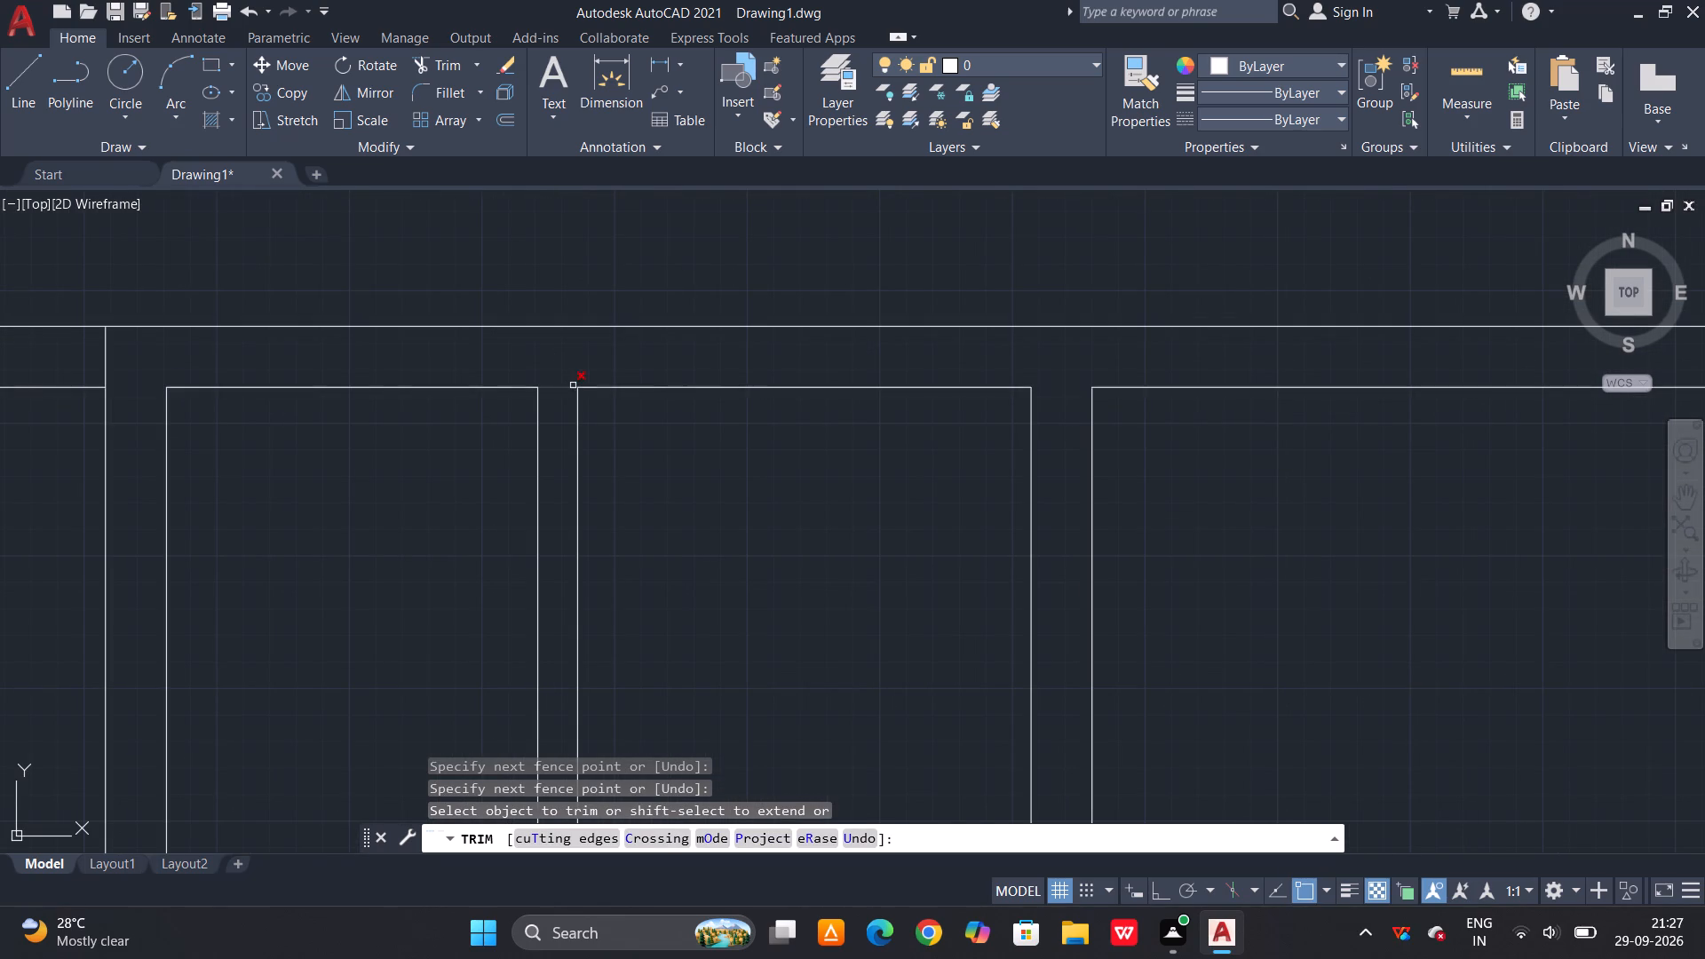
click(573, 385)
scroll(574, 359, down, 3)
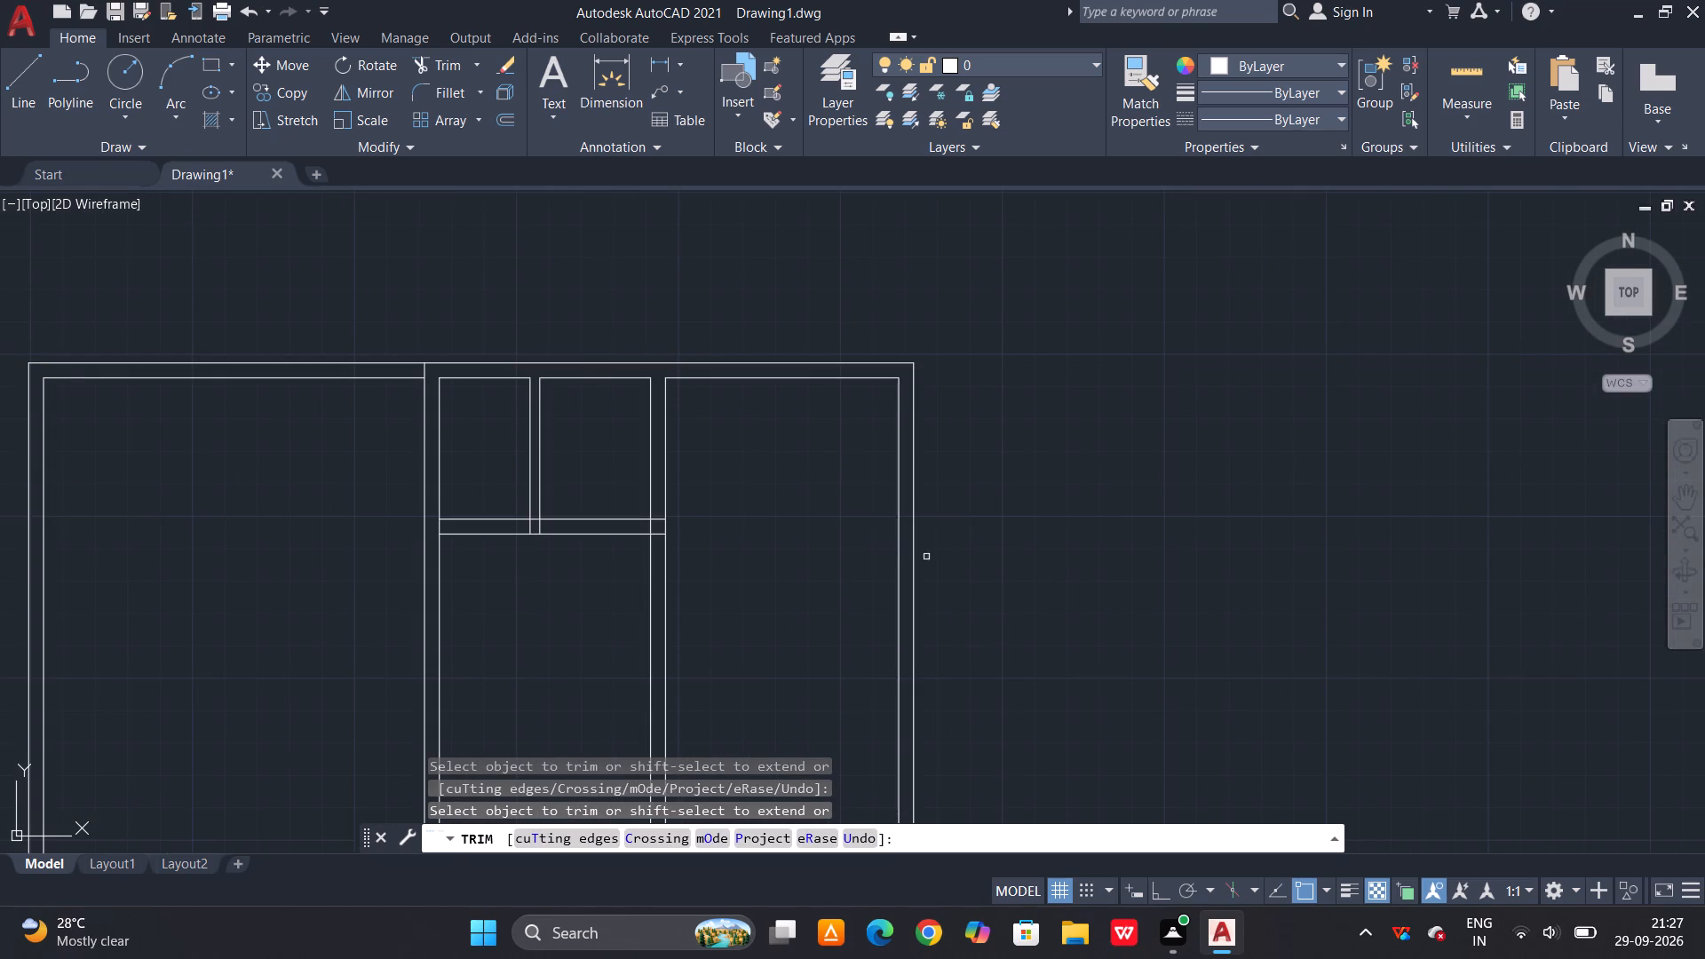
key(Escape)
key(Escape)
Offset the top wall's inner line in the right-hand room 300 downward.
key(o)
key(space)
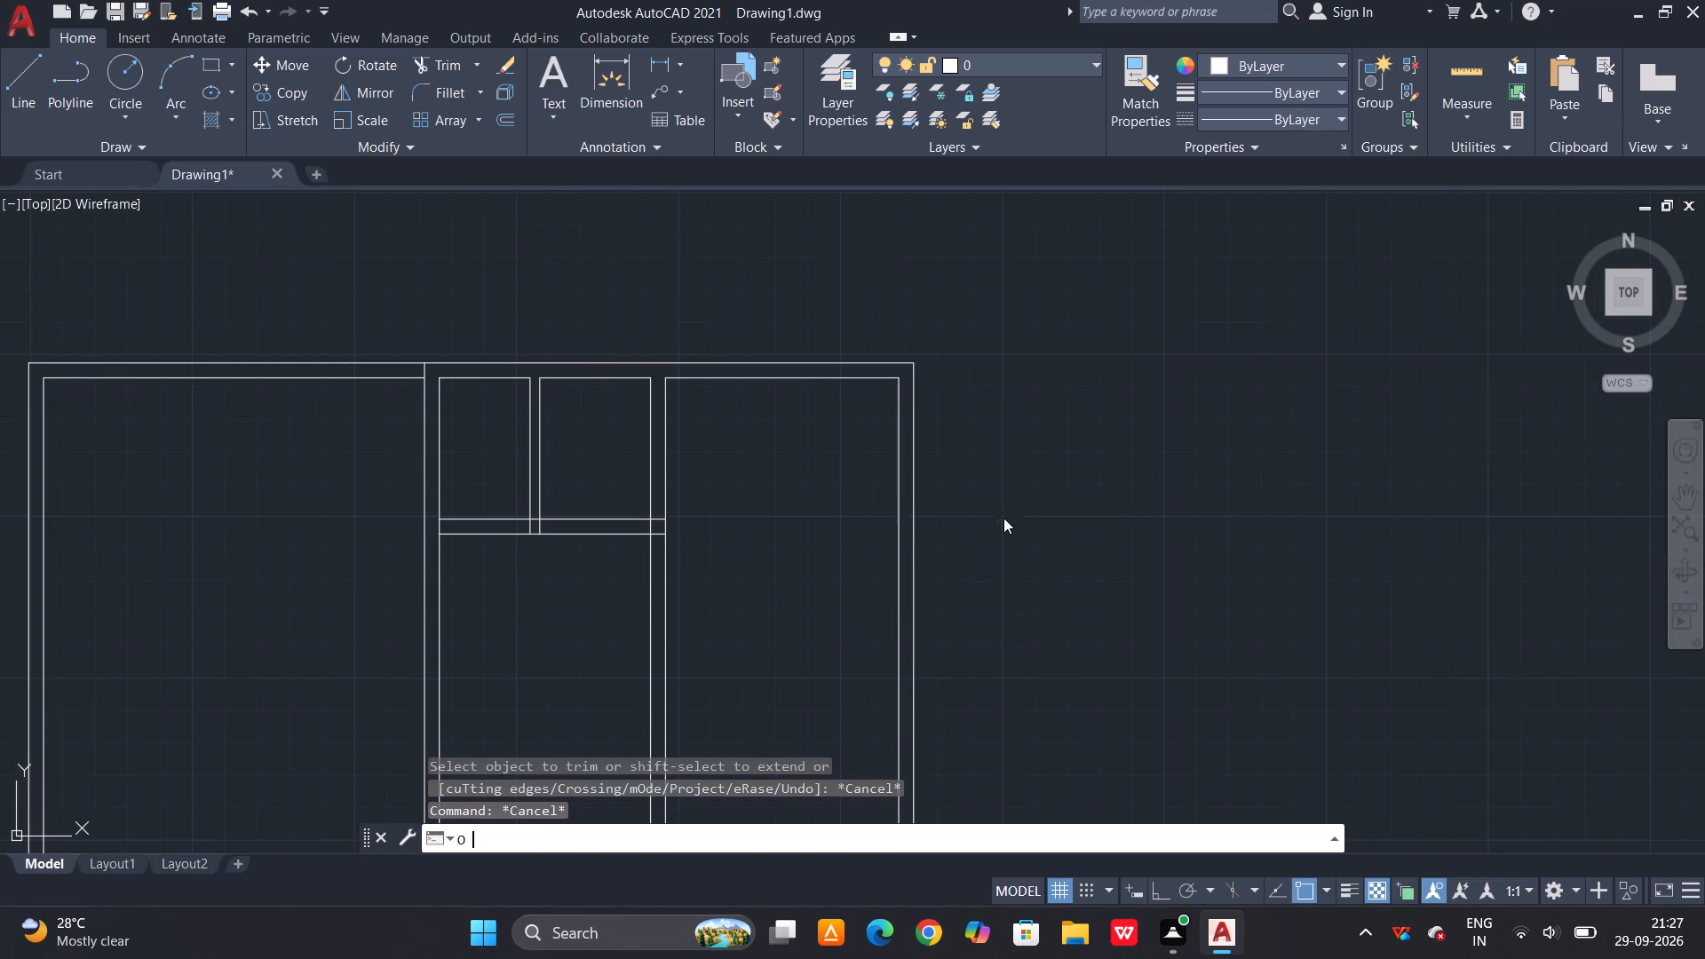
key(3)
text(00)
key(space)
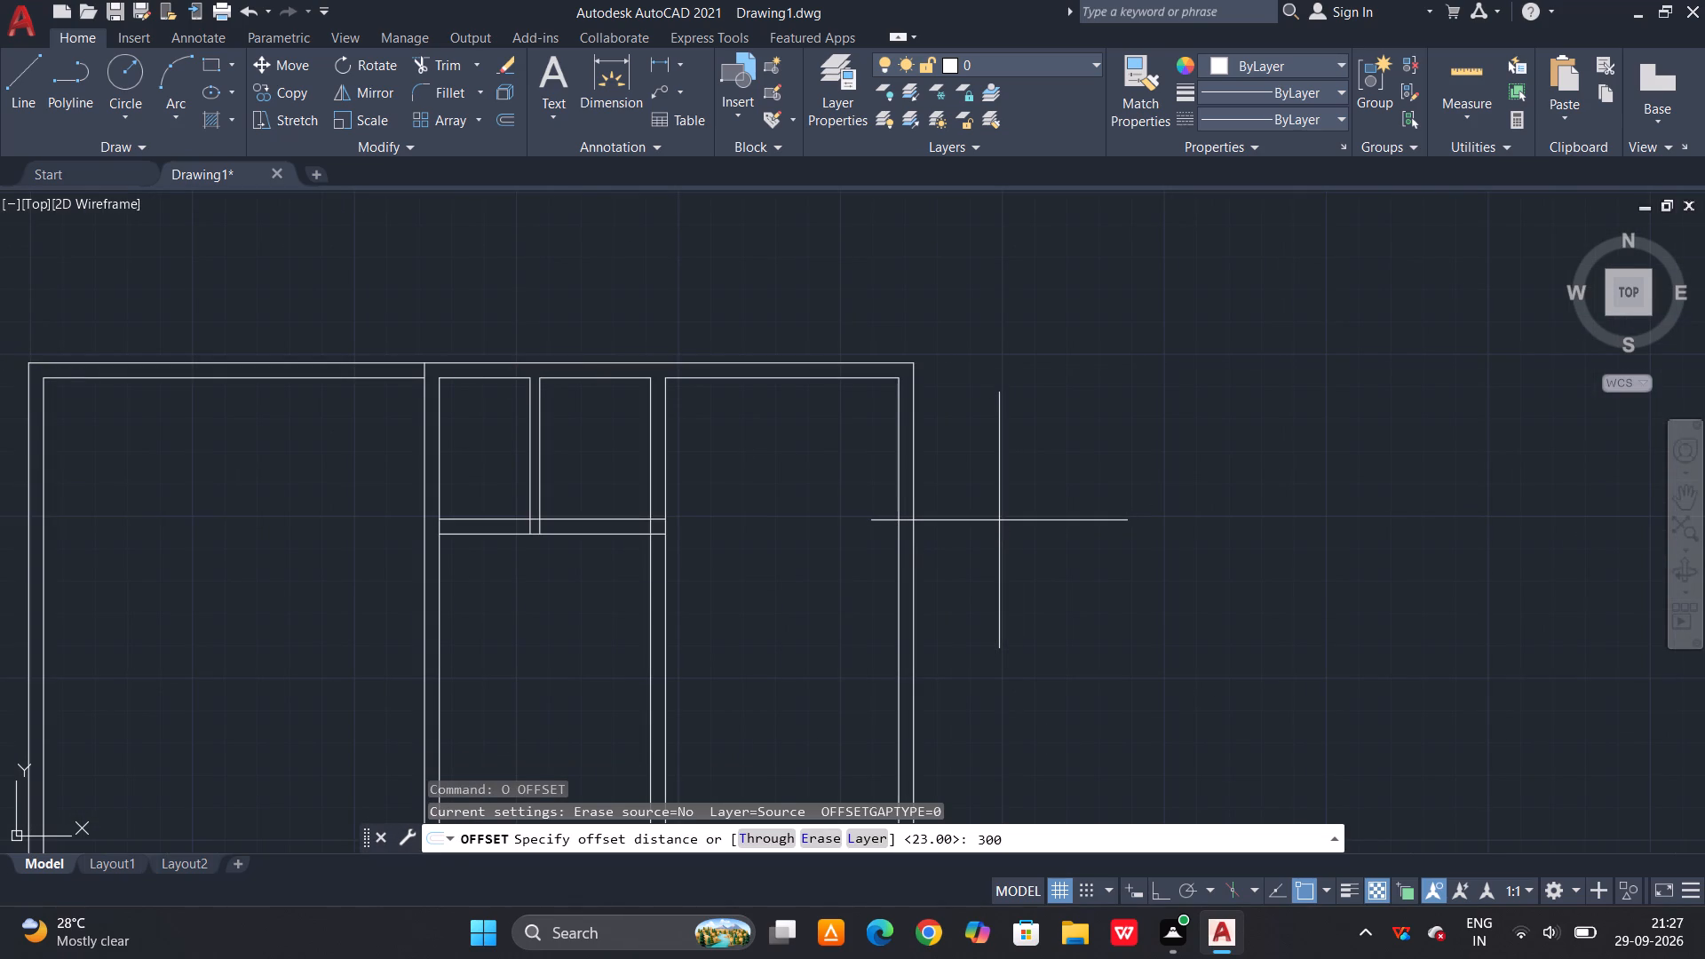
click(817, 378)
click(796, 554)
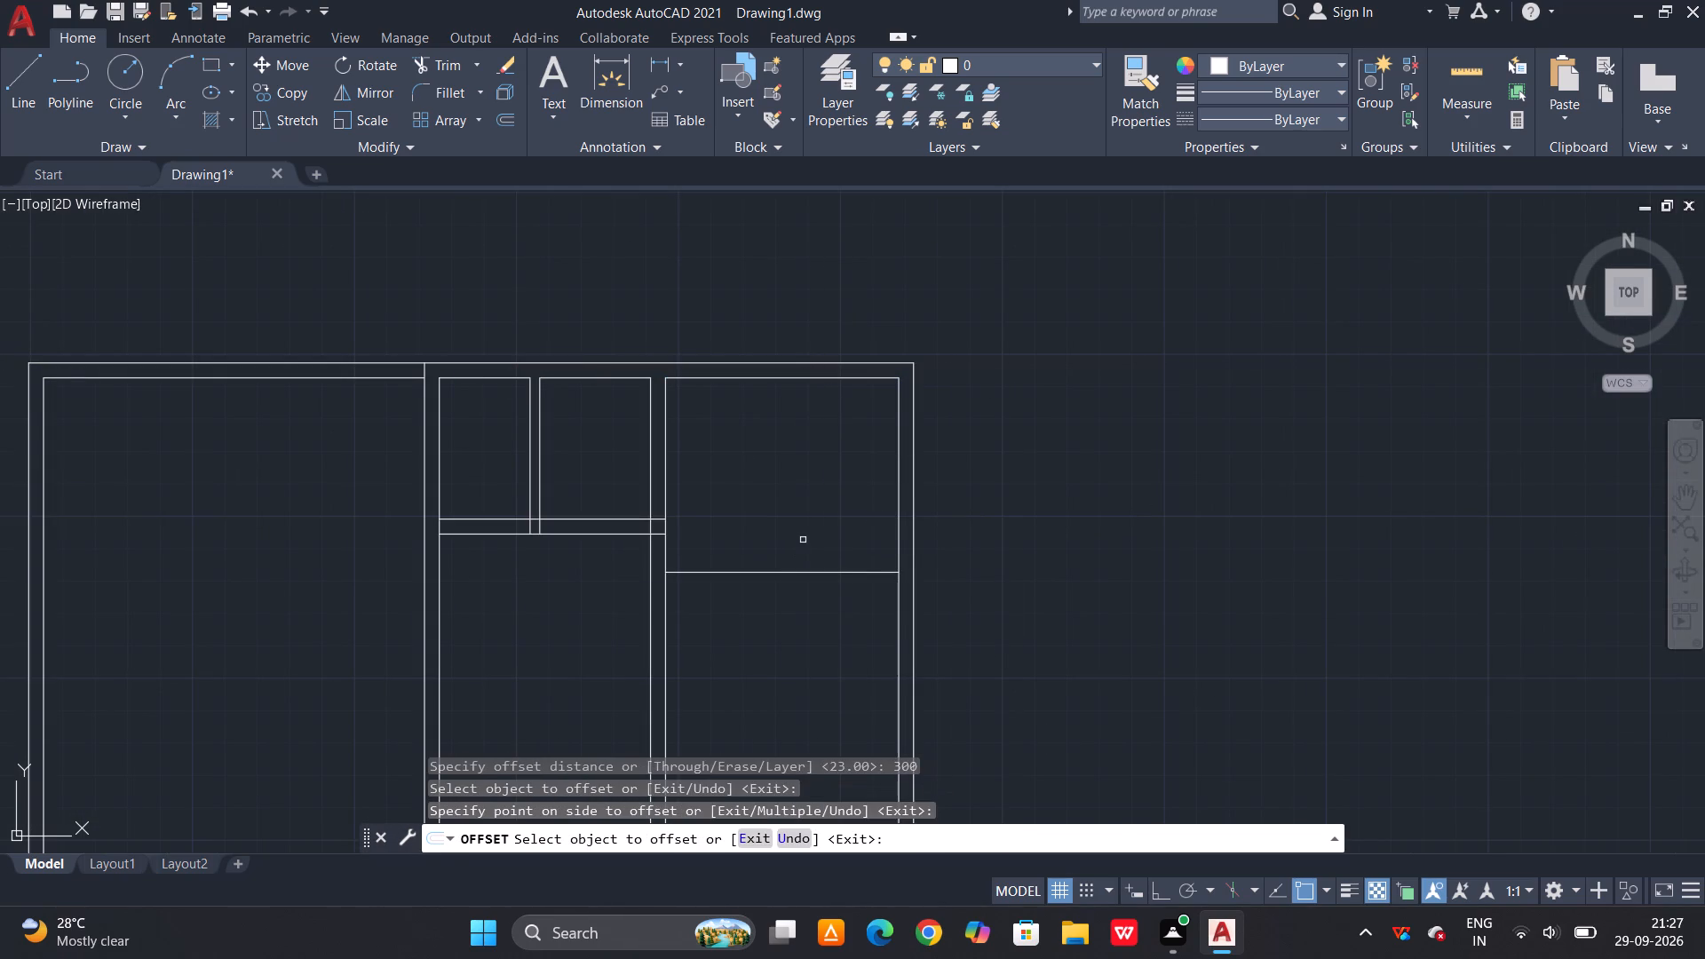
key(Escape)
Offset the right-hand room's new horizontal line 15 downward to form a partition.
text(O)
key(space)
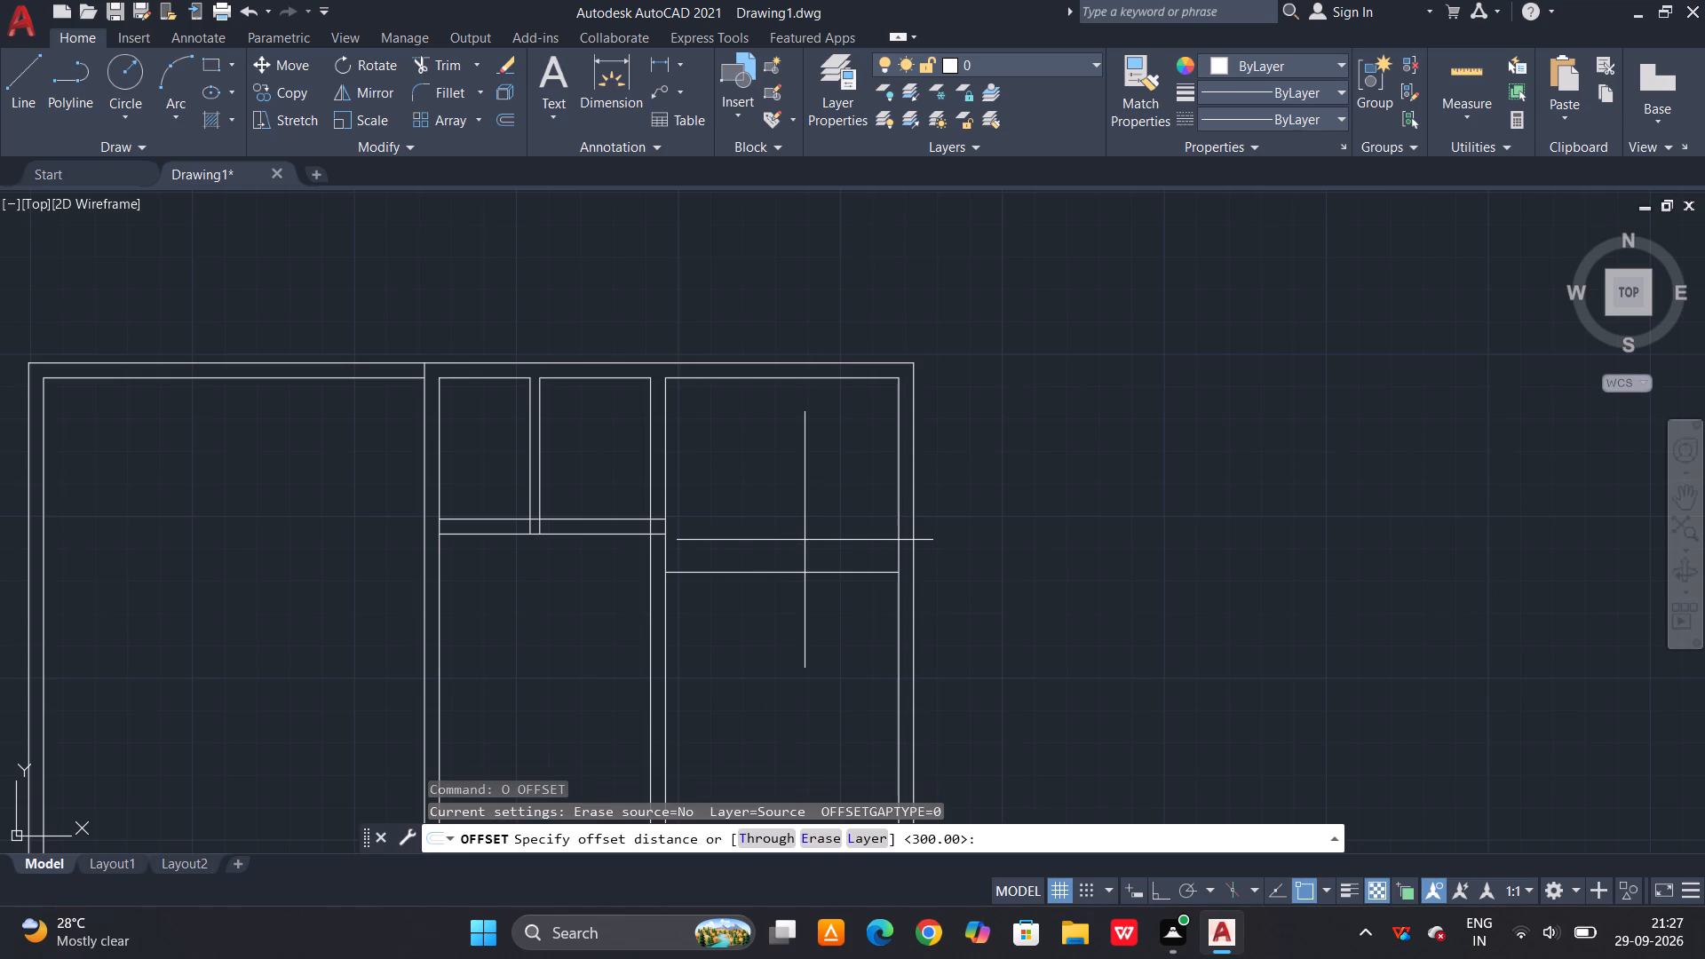
text(15)
key(space)
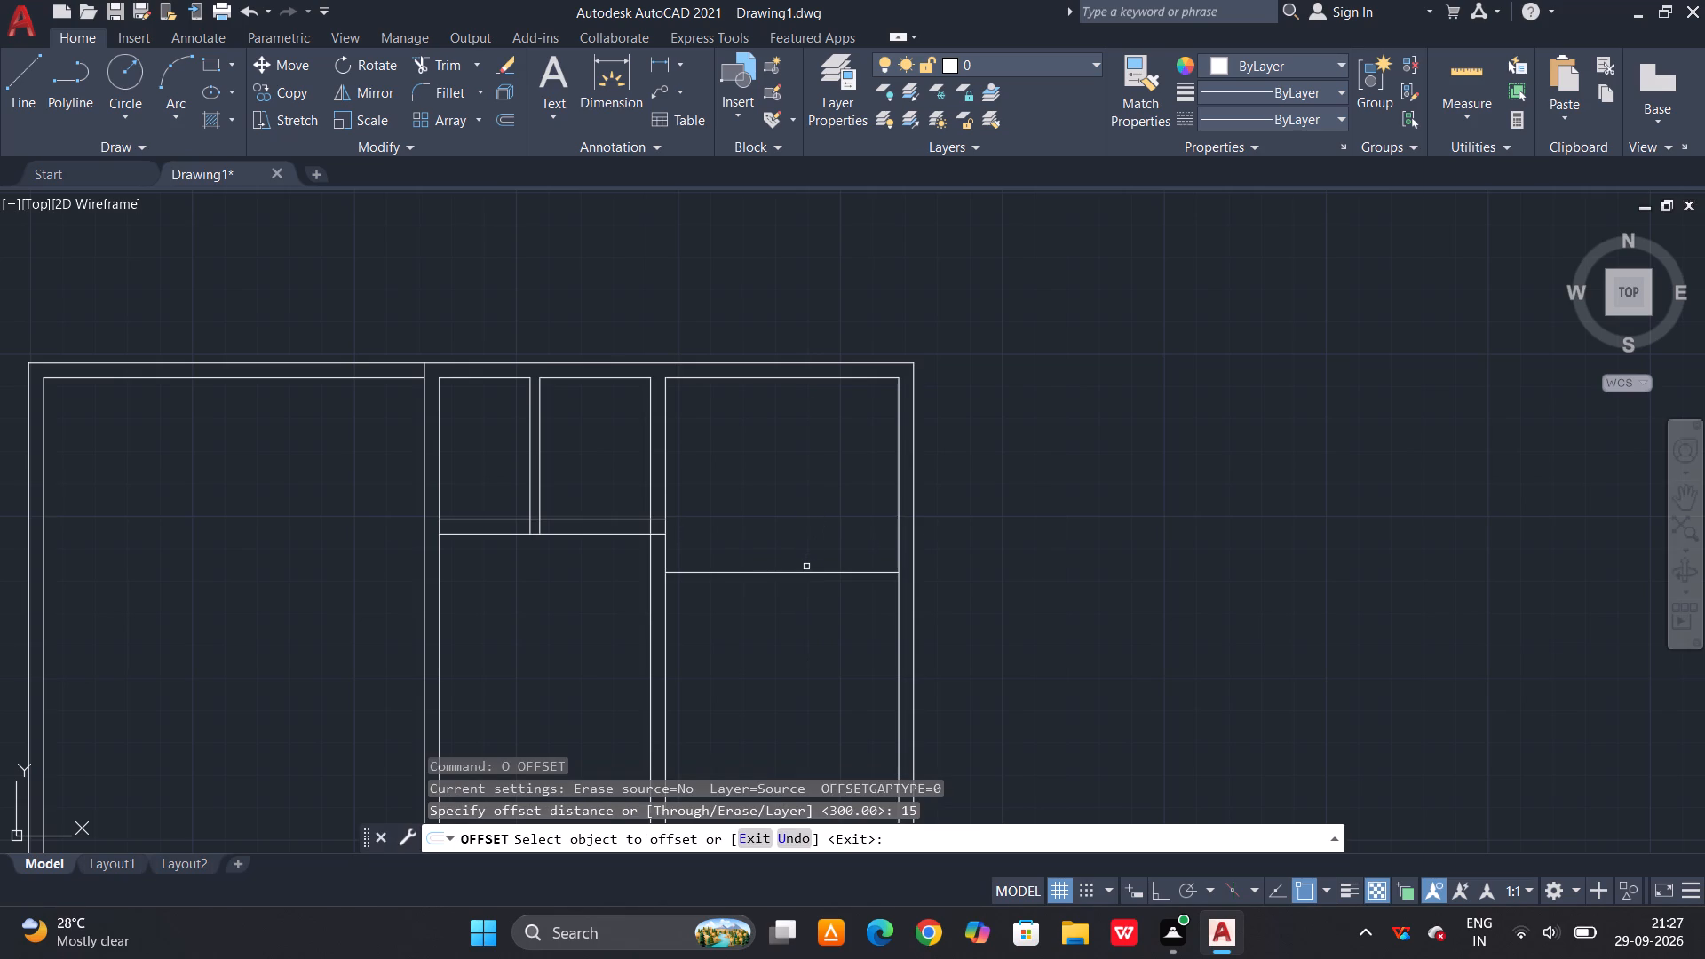
click(801, 575)
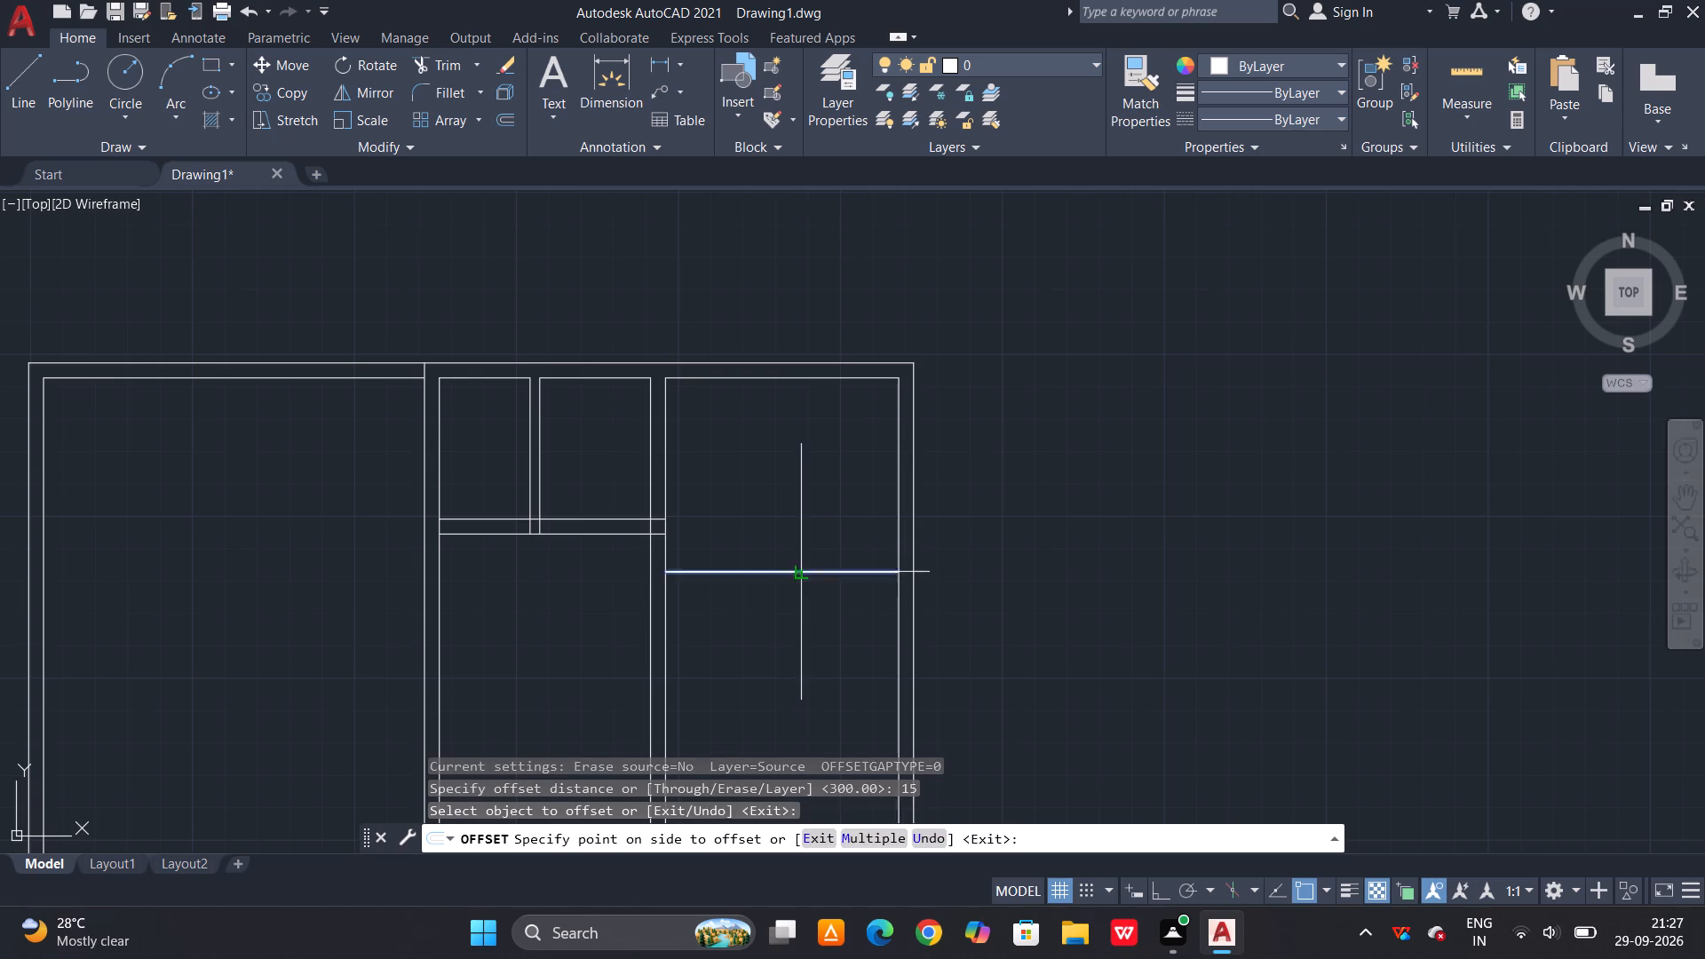
click(766, 649)
key(Escape)
key(Escape)
Add a horizontal dimension above the top wall from the long interior wall's left line to the outer right corner.
text(DIM)
key(space)
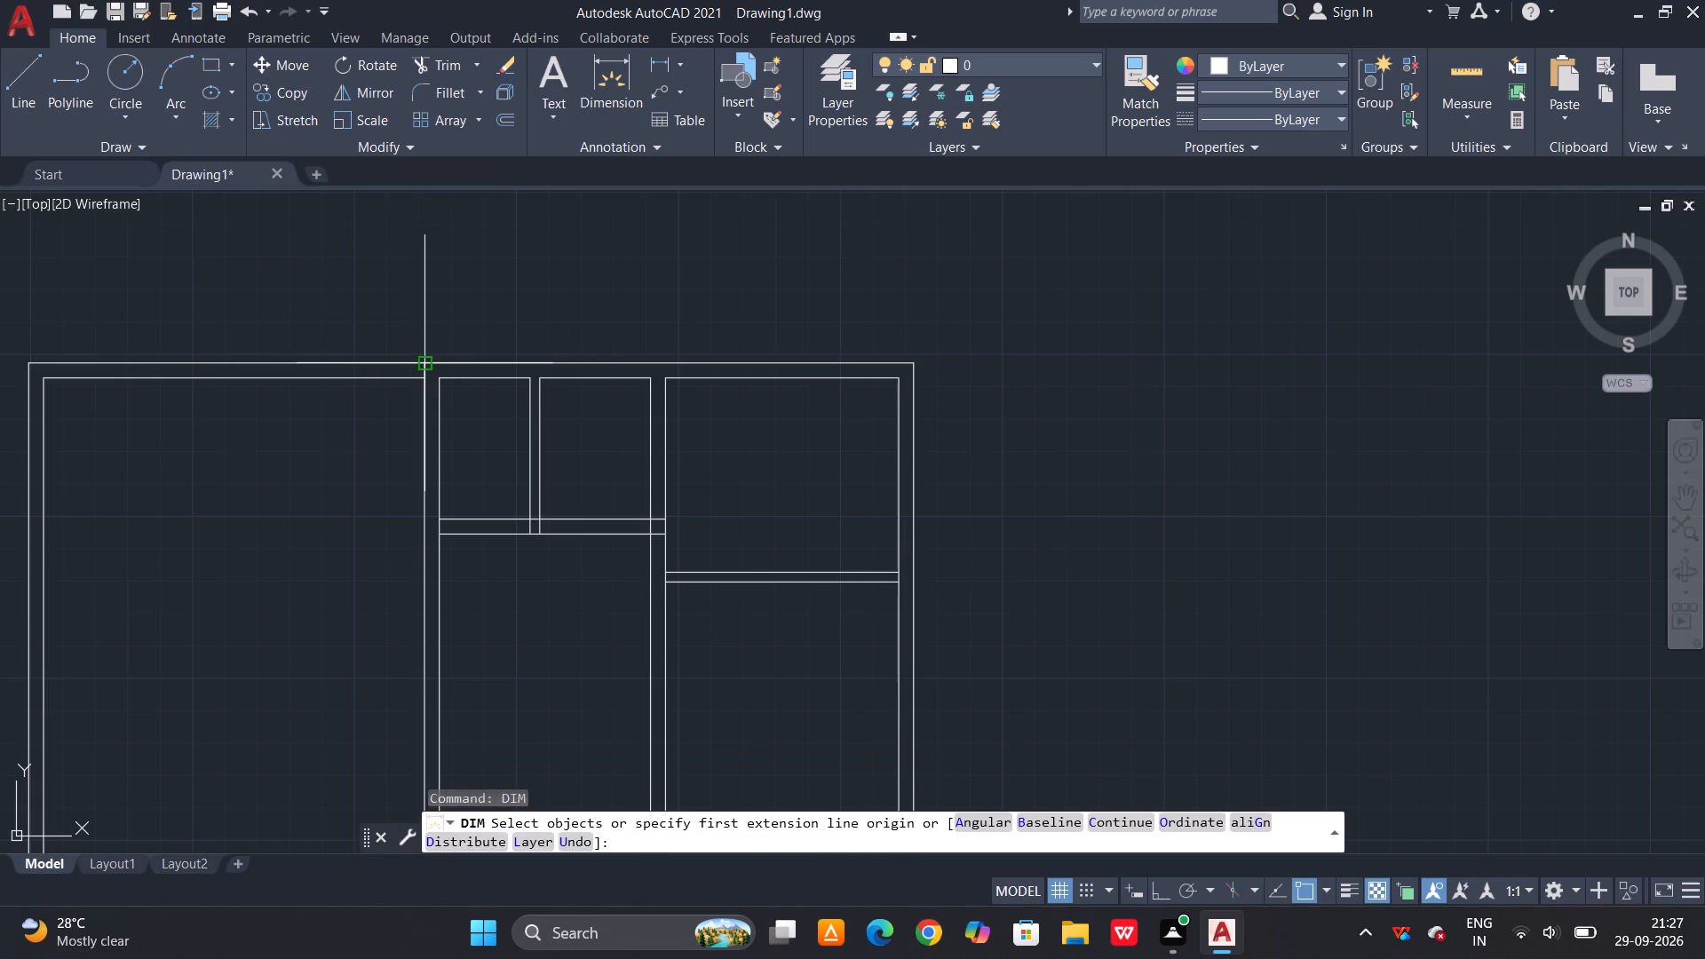
click(422, 365)
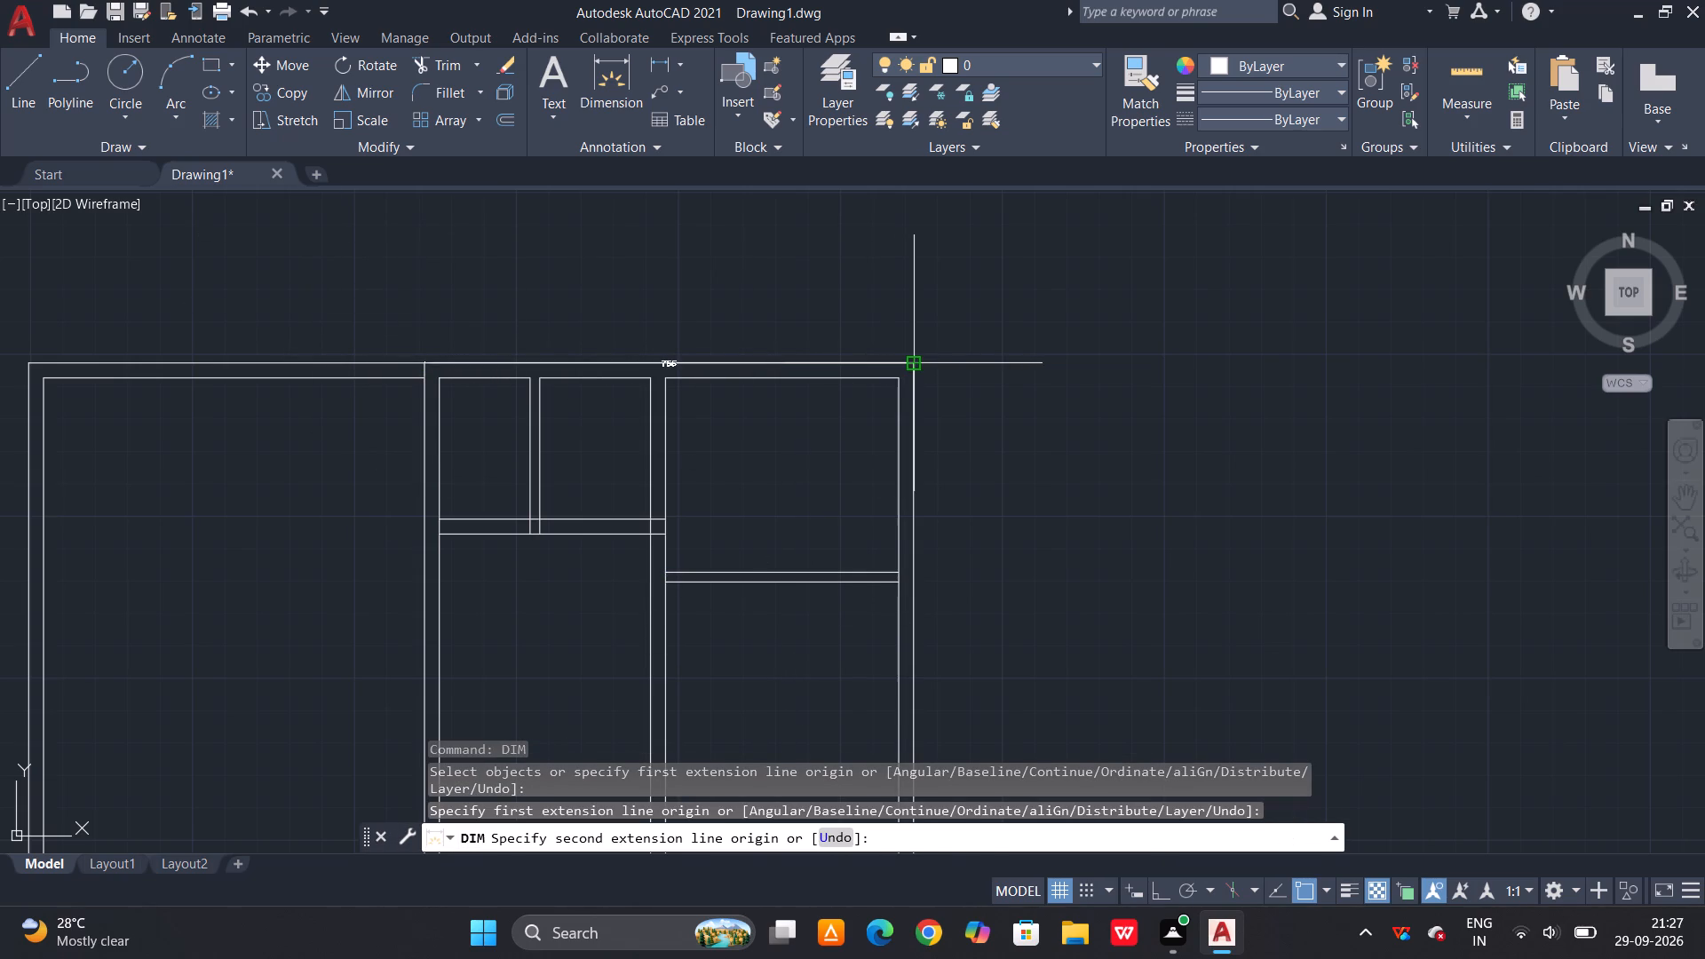
click(916, 361)
scroll(910, 324, up, 2)
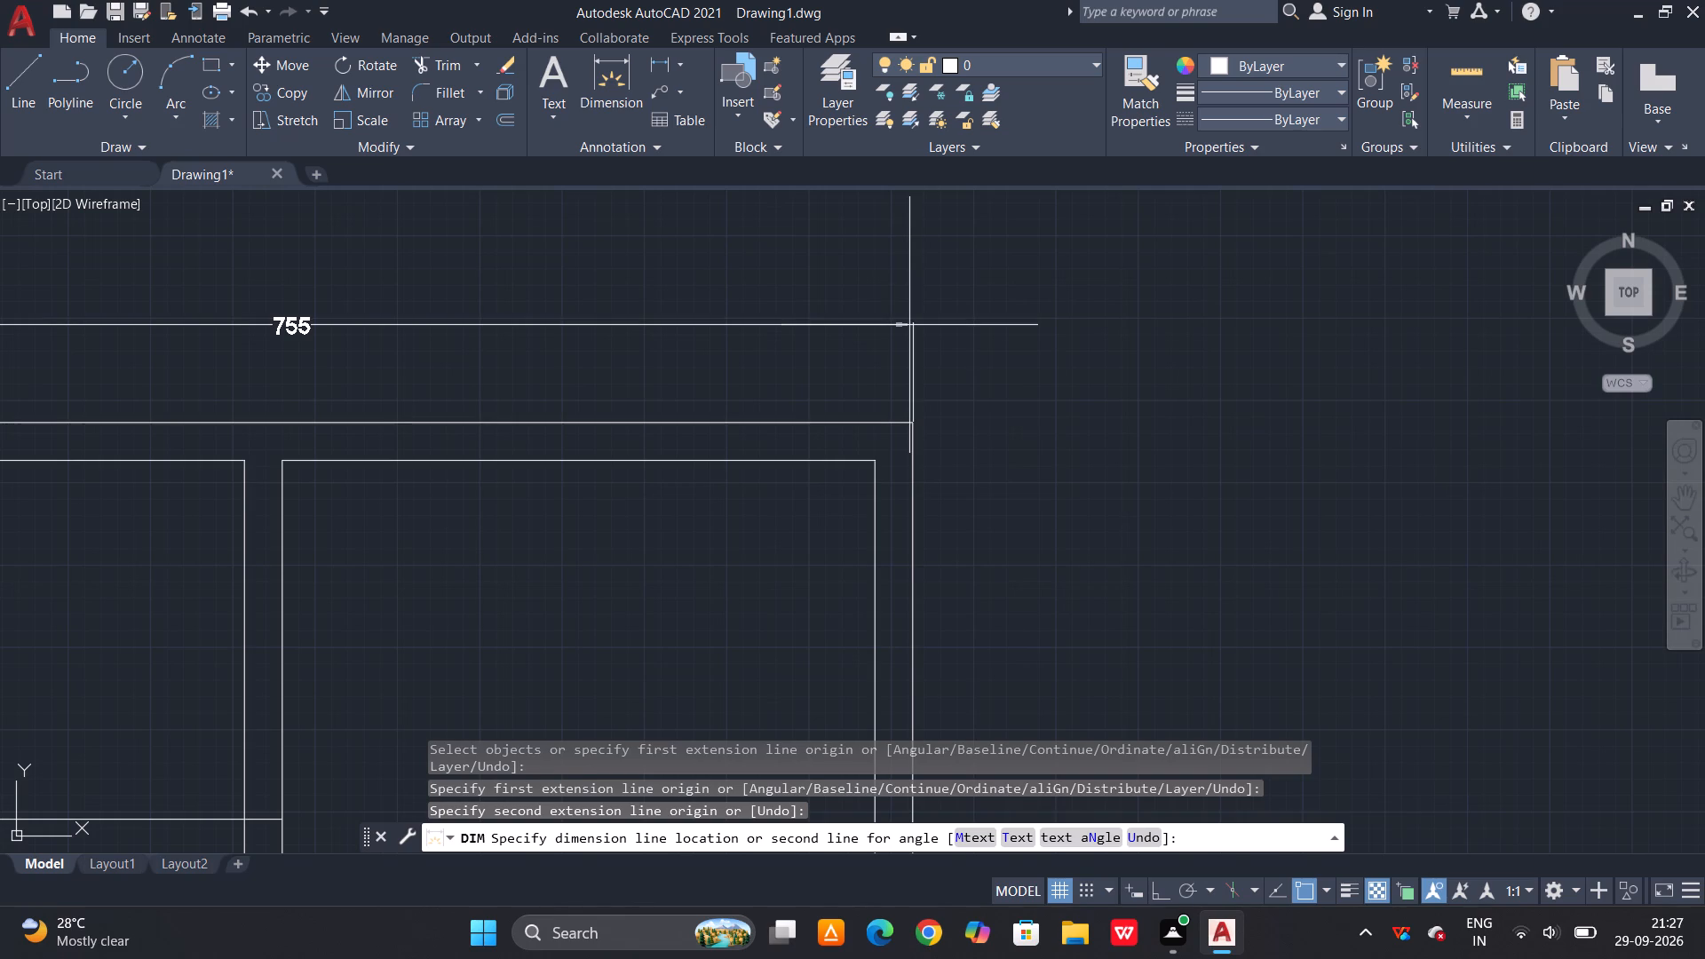
scroll(909, 327, down, 1)
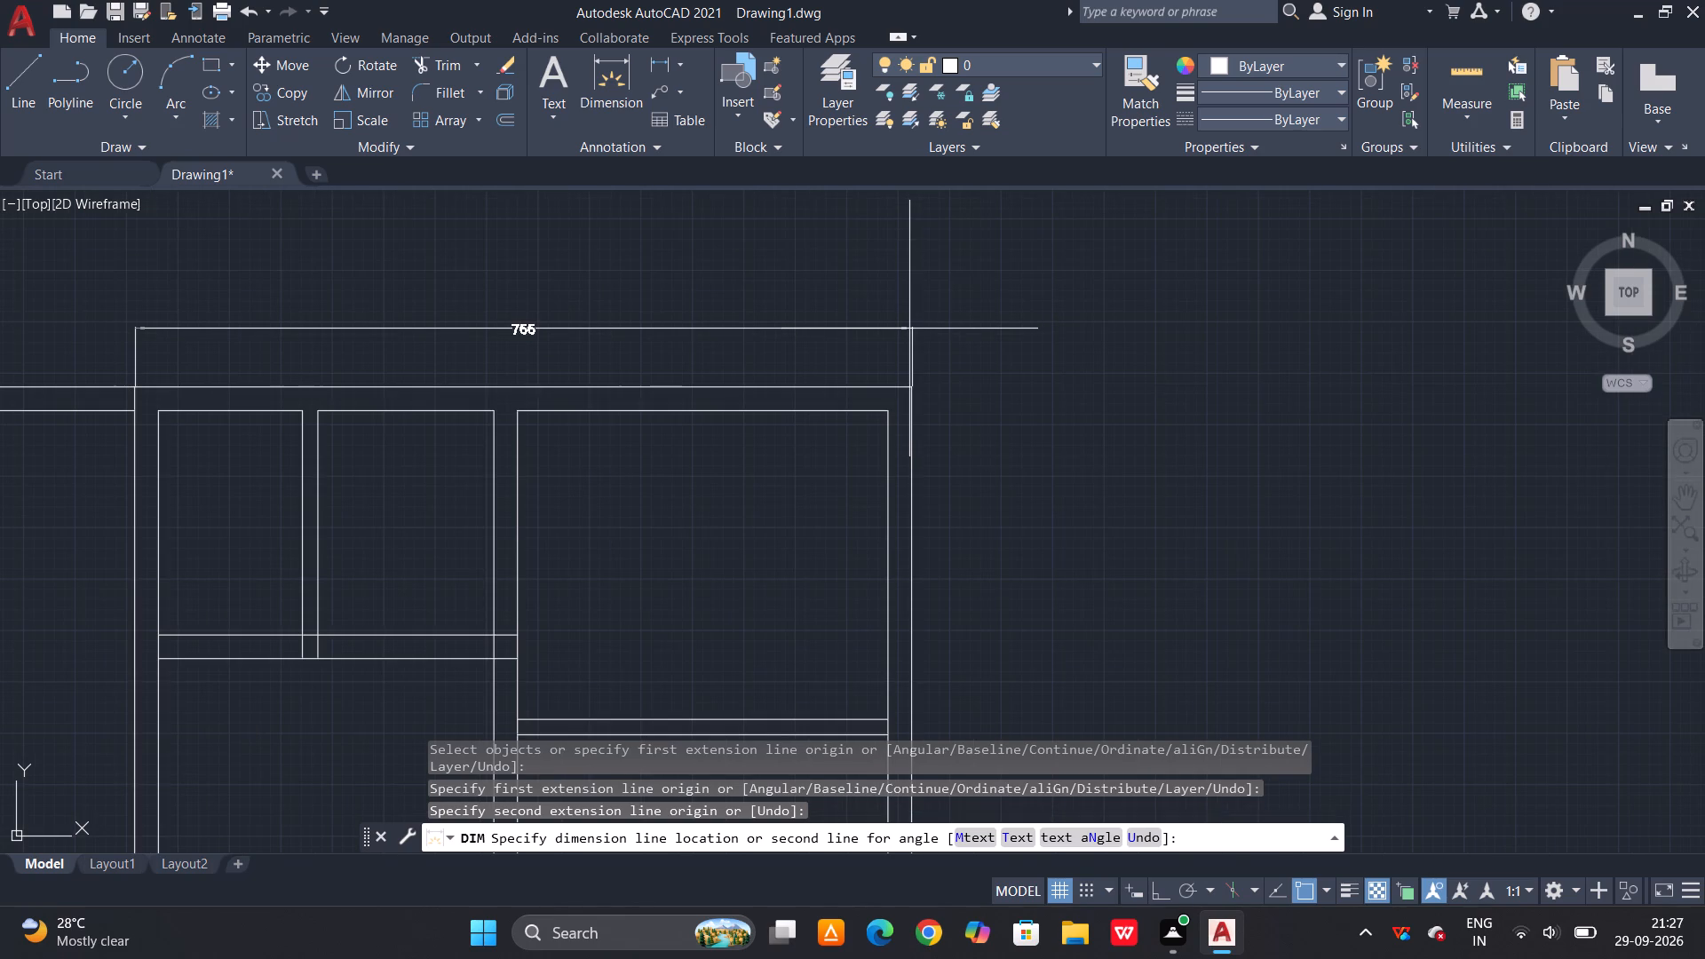
click(909, 321)
middle_drag(751, 463, 756, 464)
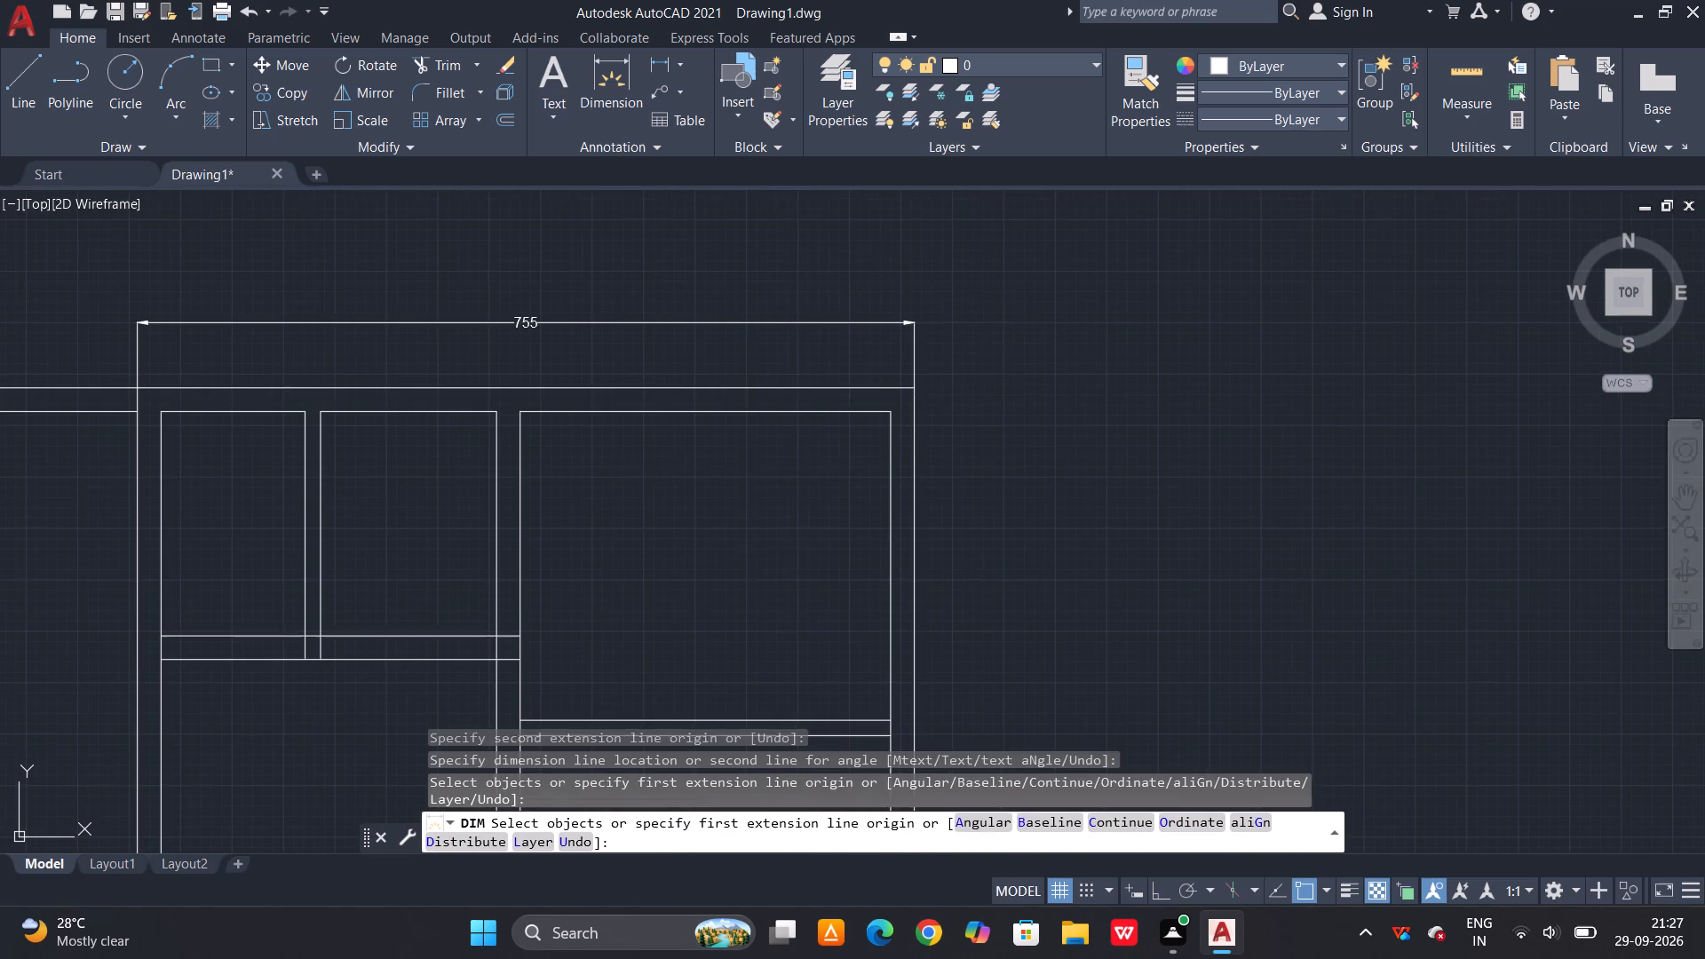
middle_drag(756, 464, 837, 434)
key(Escape)
key(Escape)
Offset the long interior wall's left line 732 to the right.
key(o)
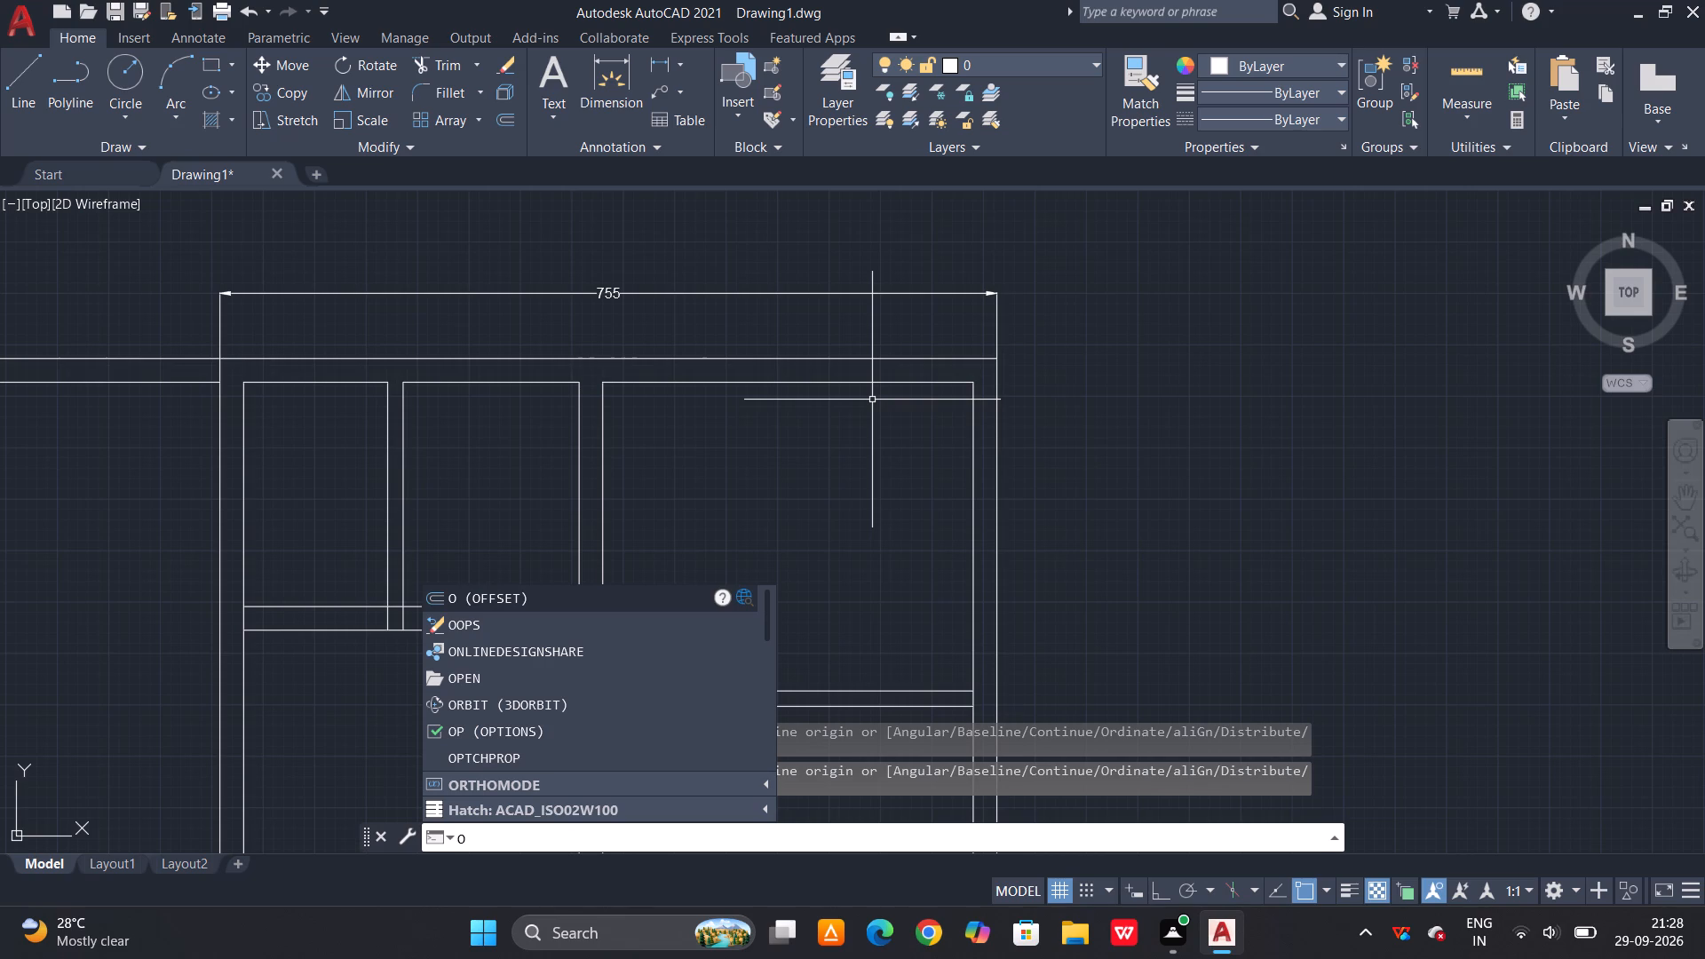
key(Escape)
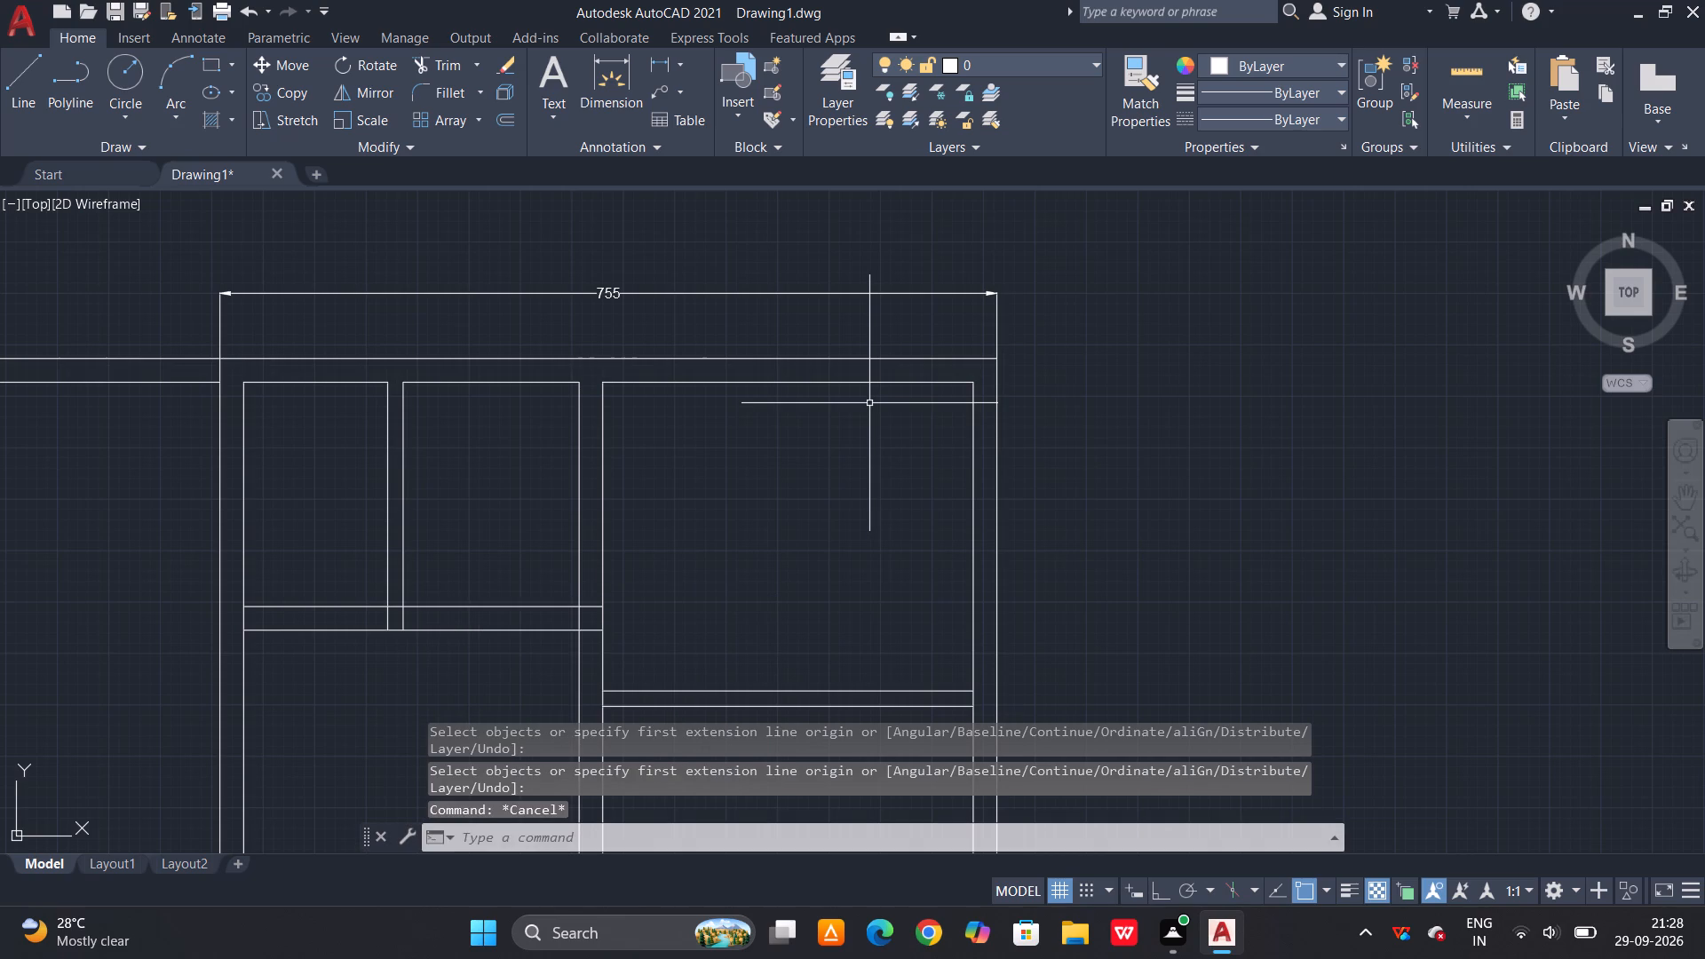
text(O)
key(space)
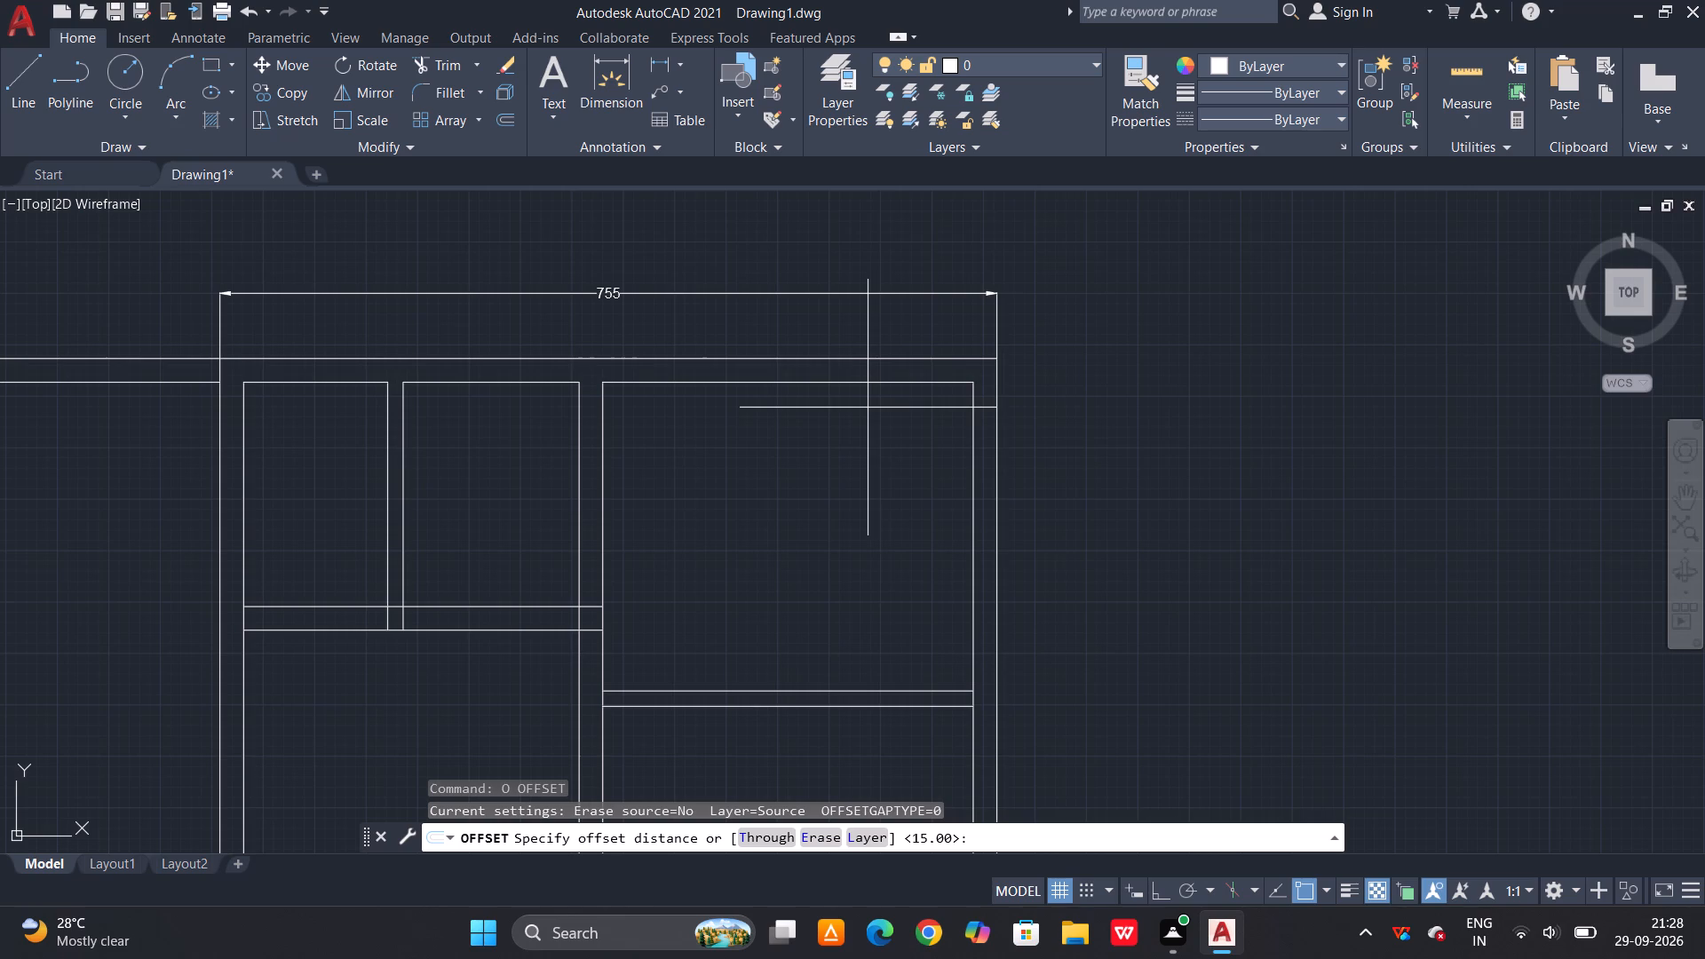
key(7)
text(32)
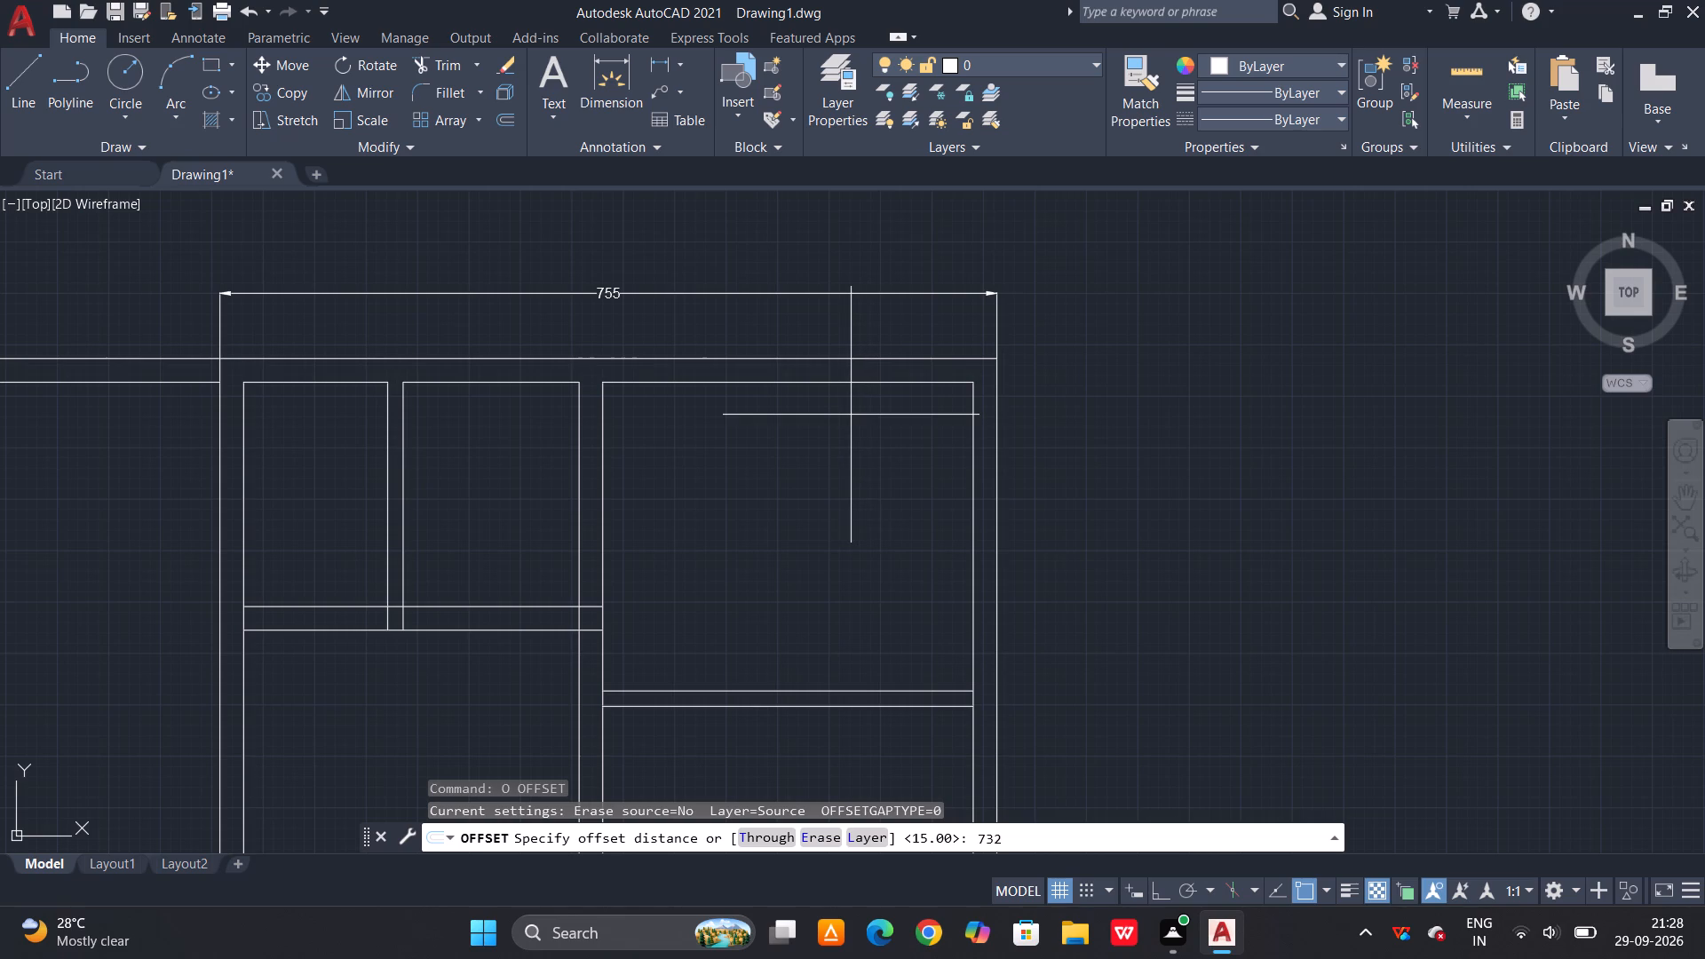
key(space)
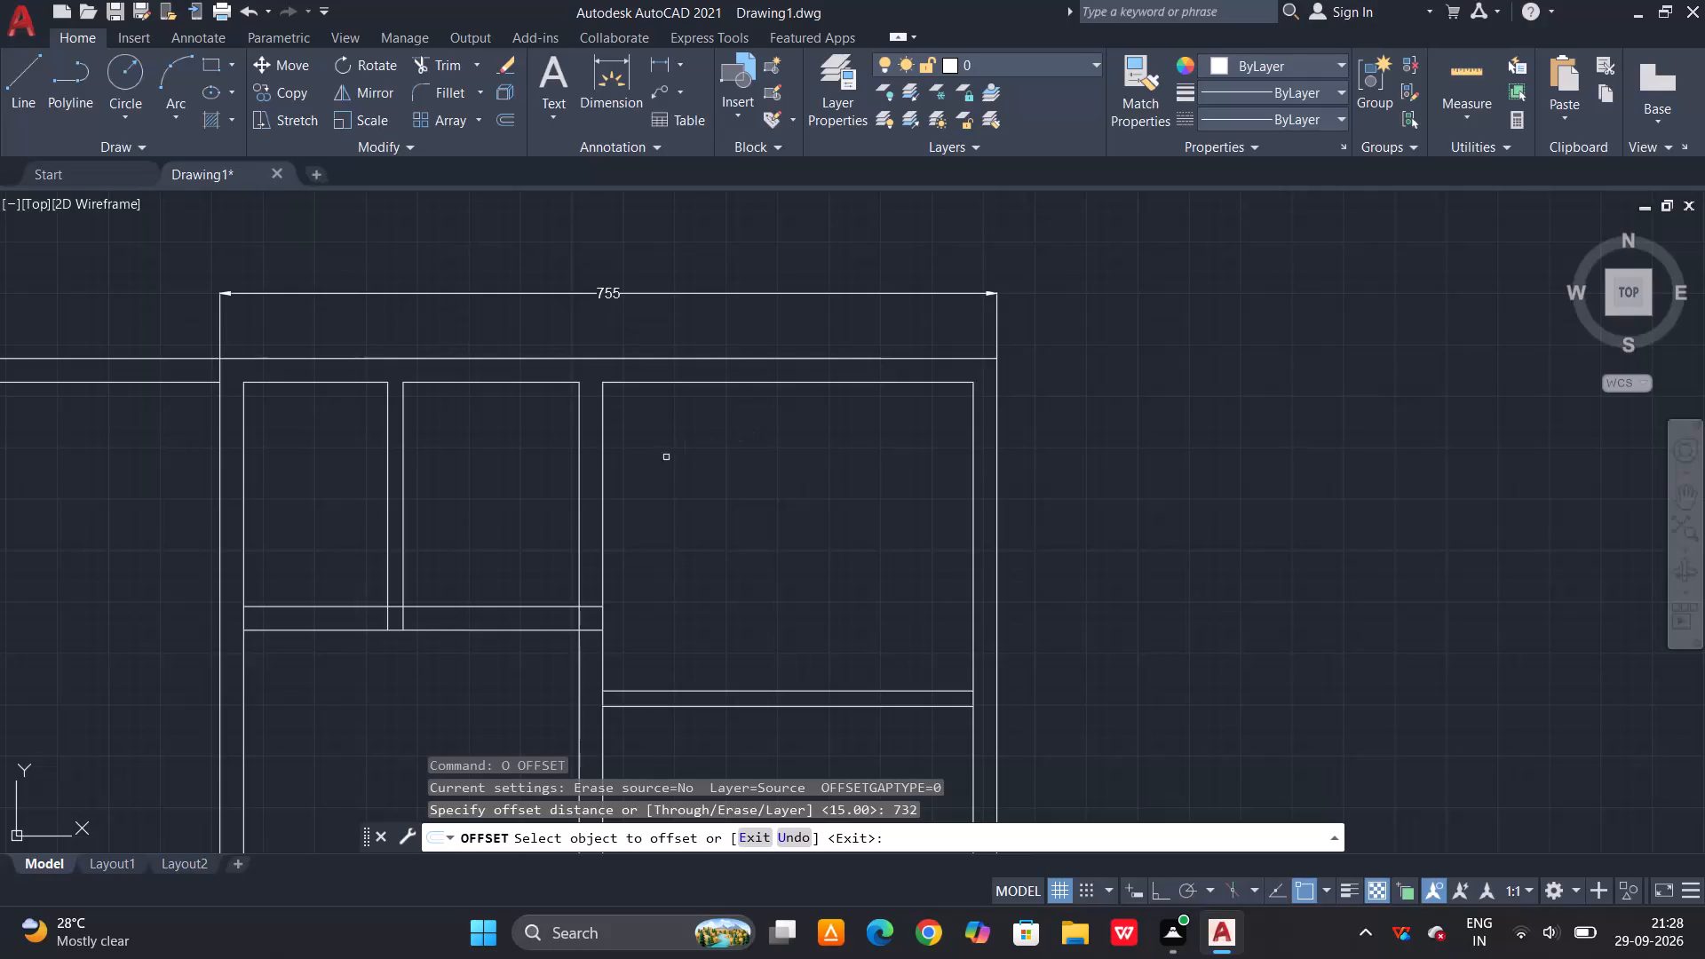
click(220, 468)
click(676, 505)
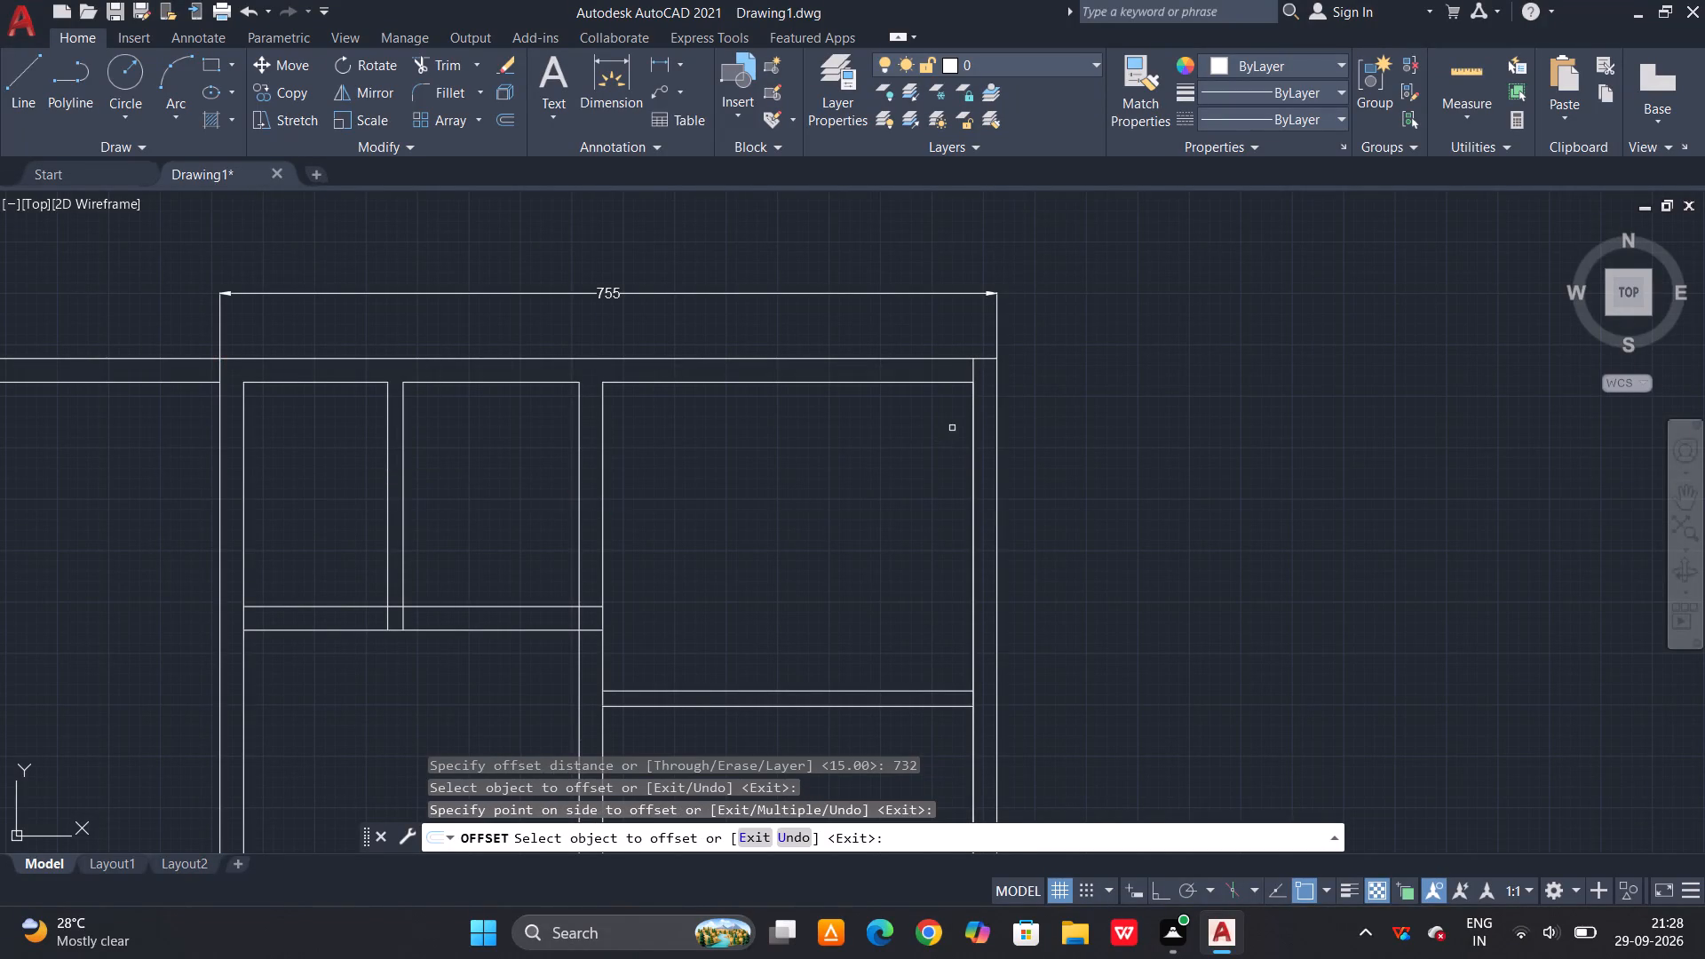
scroll(971, 377, up, 3)
key(Escape)
scroll(991, 359, down, 3)
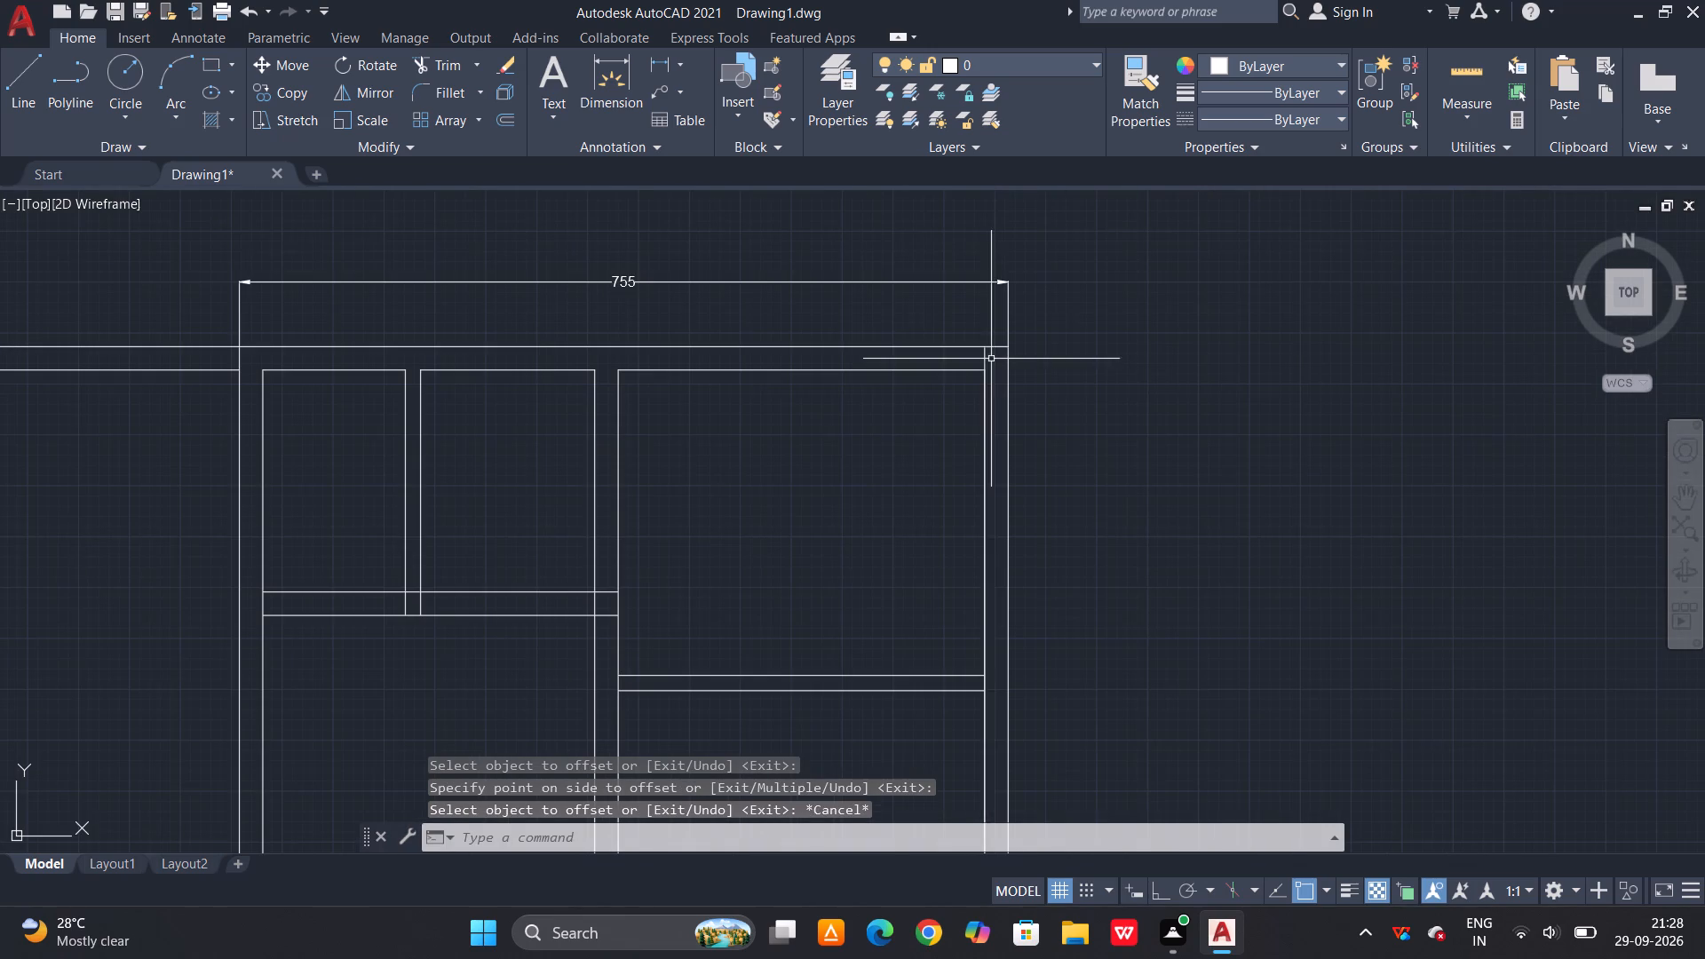
Erase the overall horizontal dimension above the top wall.
click(1015, 274)
click(953, 297)
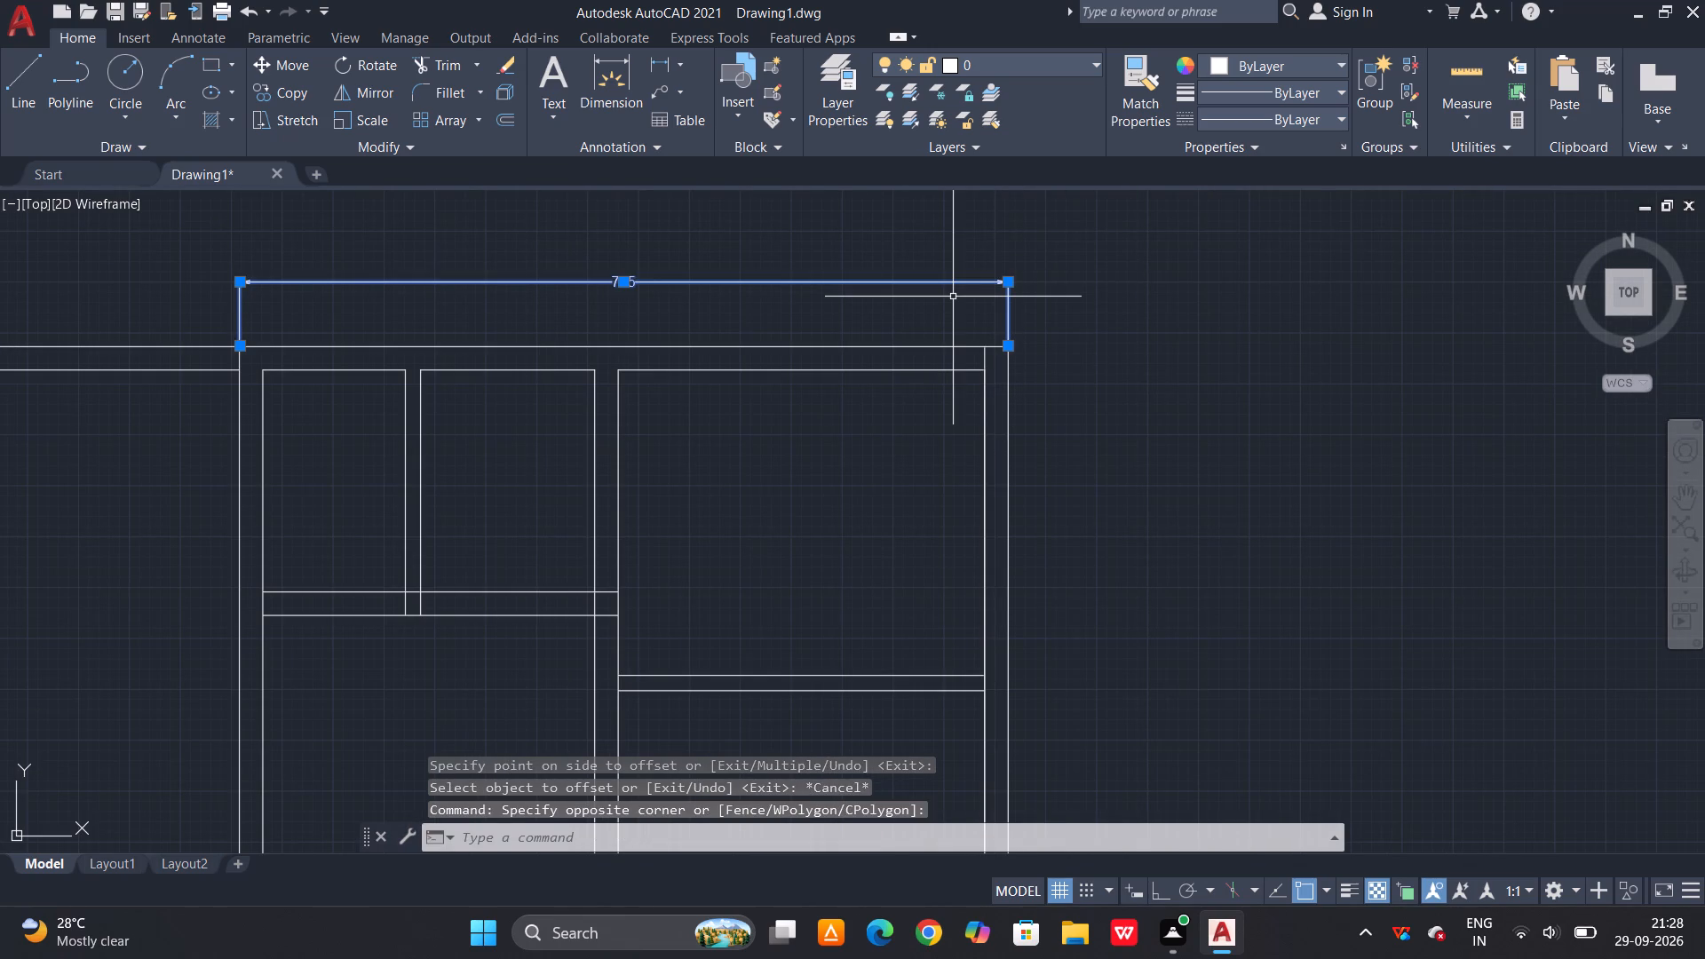
key(Delete)
key(Escape)
Add a horizontal dimension above the top wall from the long interior wall's left line to the newly offset right-hand vertical line.
text(DIM)
key(space)
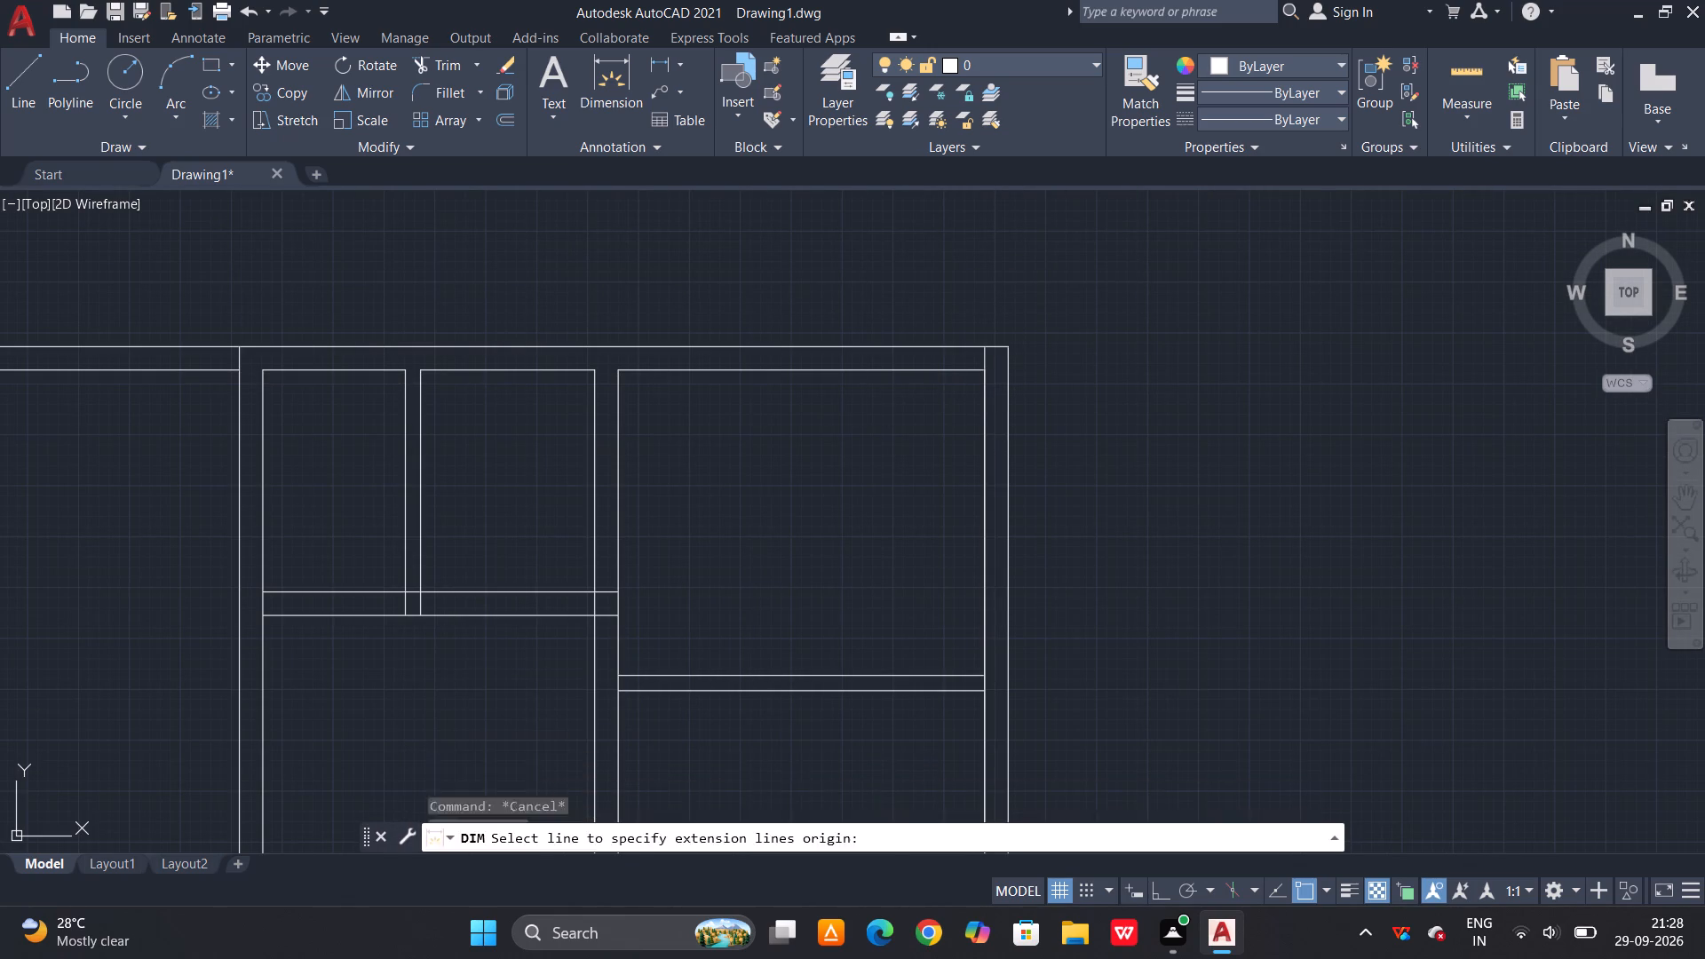
click(234, 346)
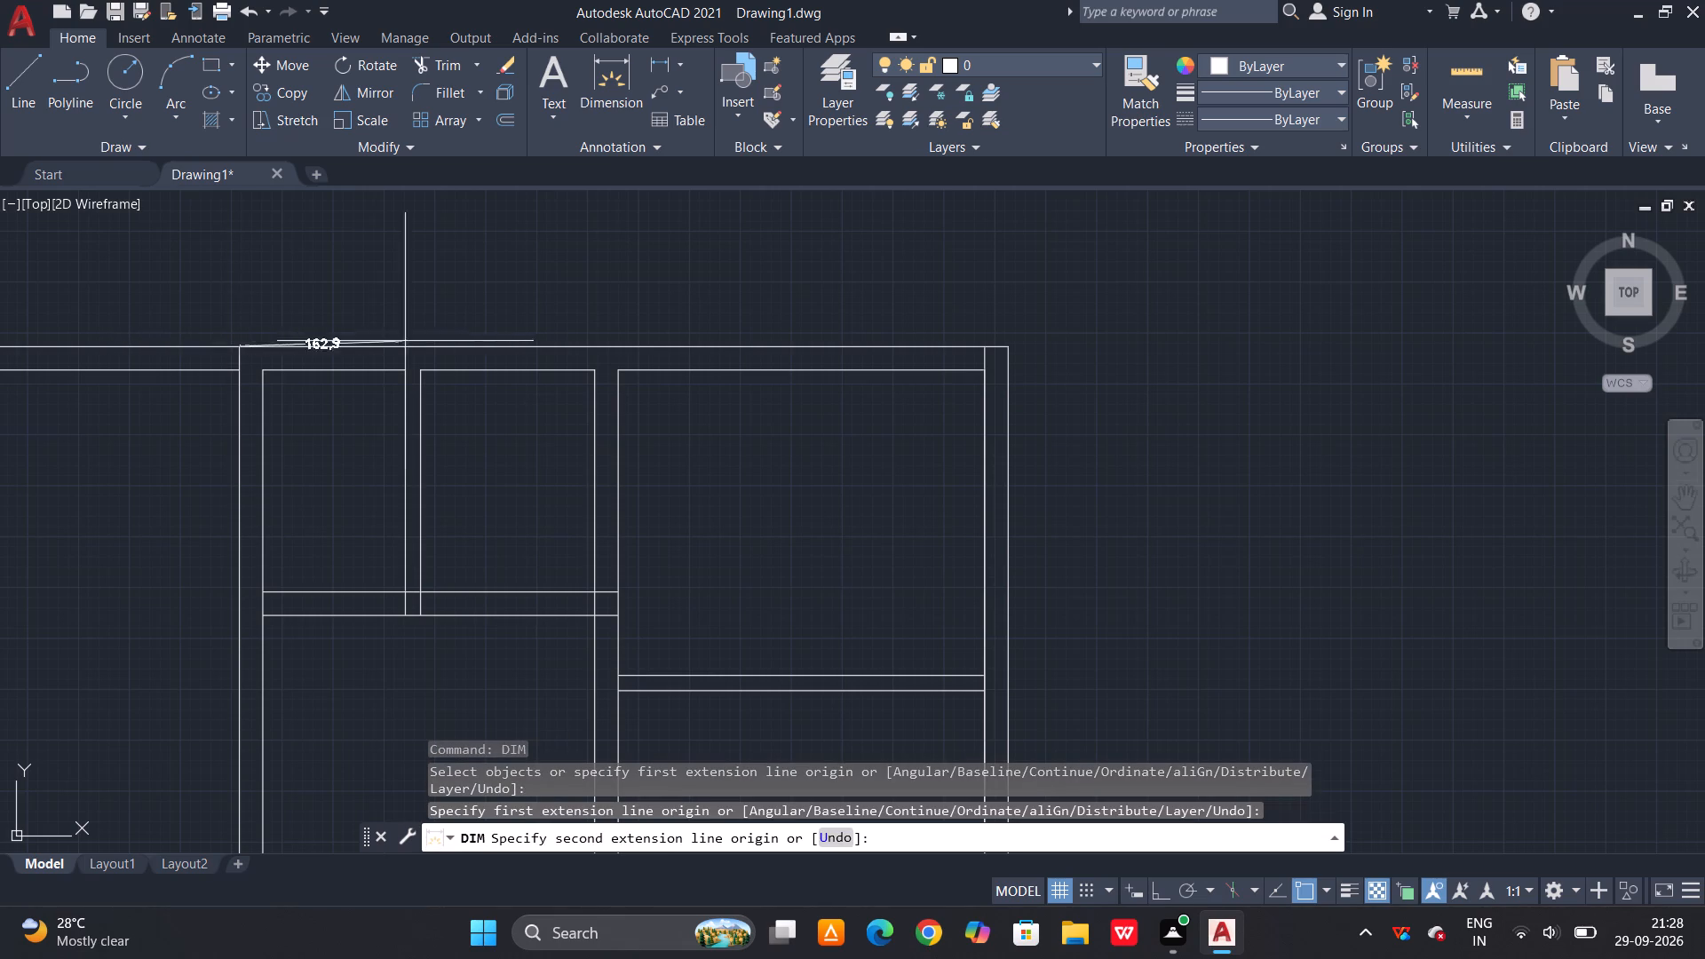
click(988, 345)
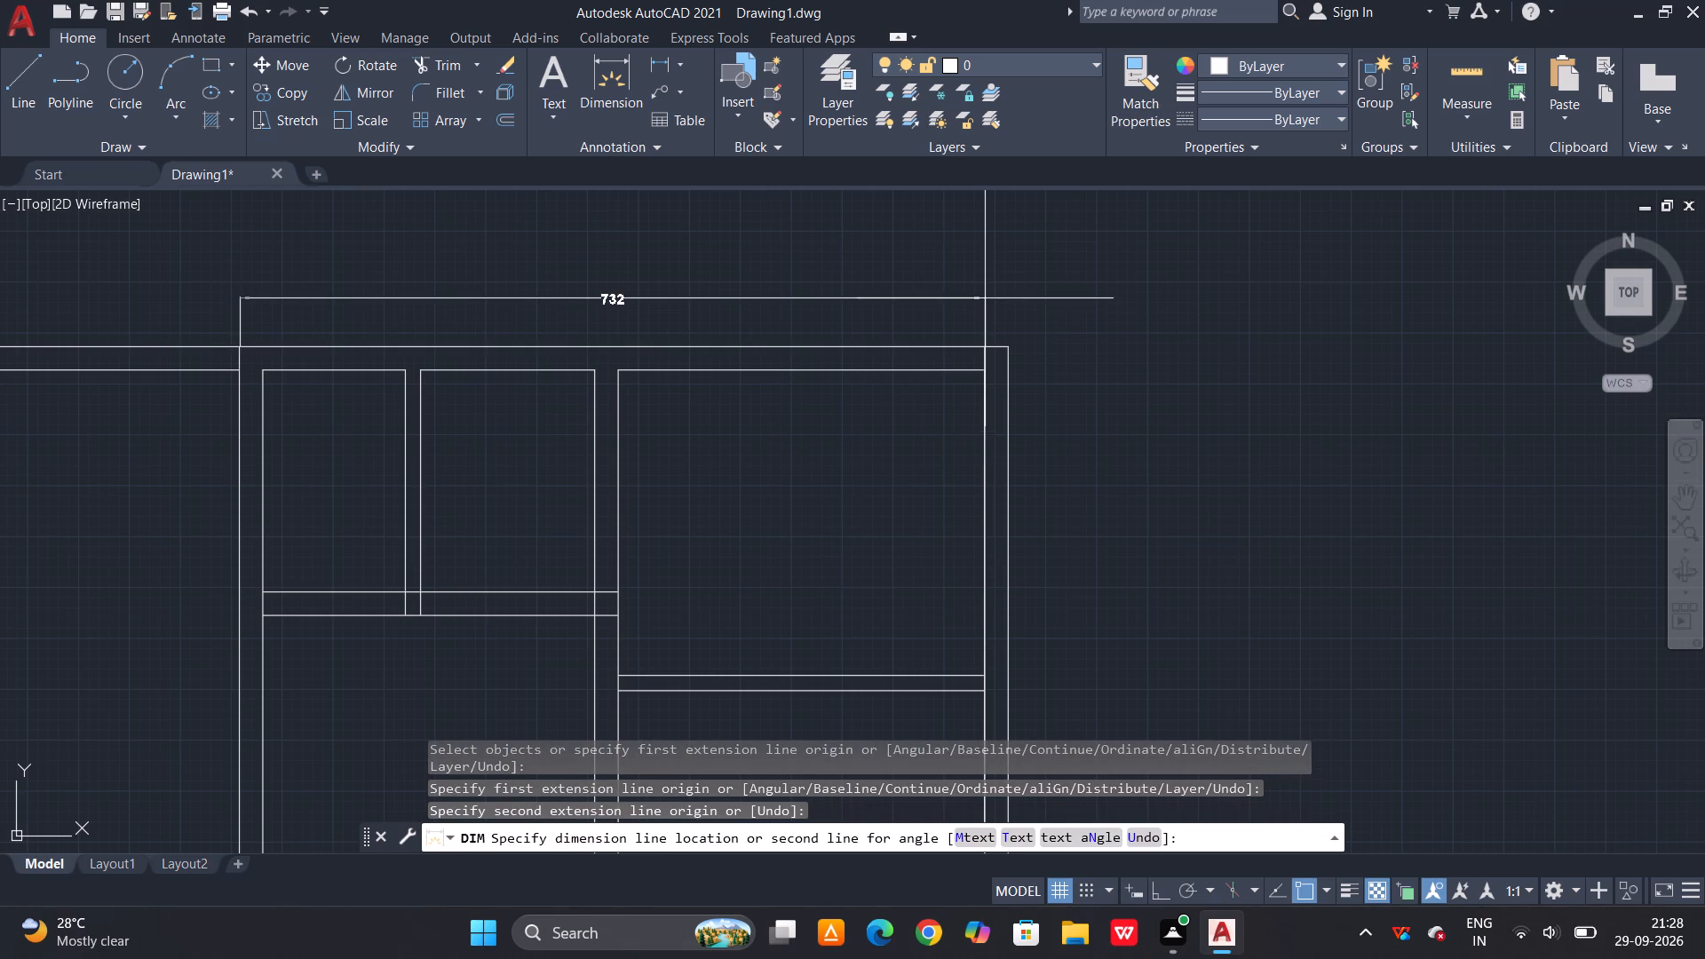
click(985, 298)
scroll(1017, 349, up, 2)
scroll(987, 360, down, 2)
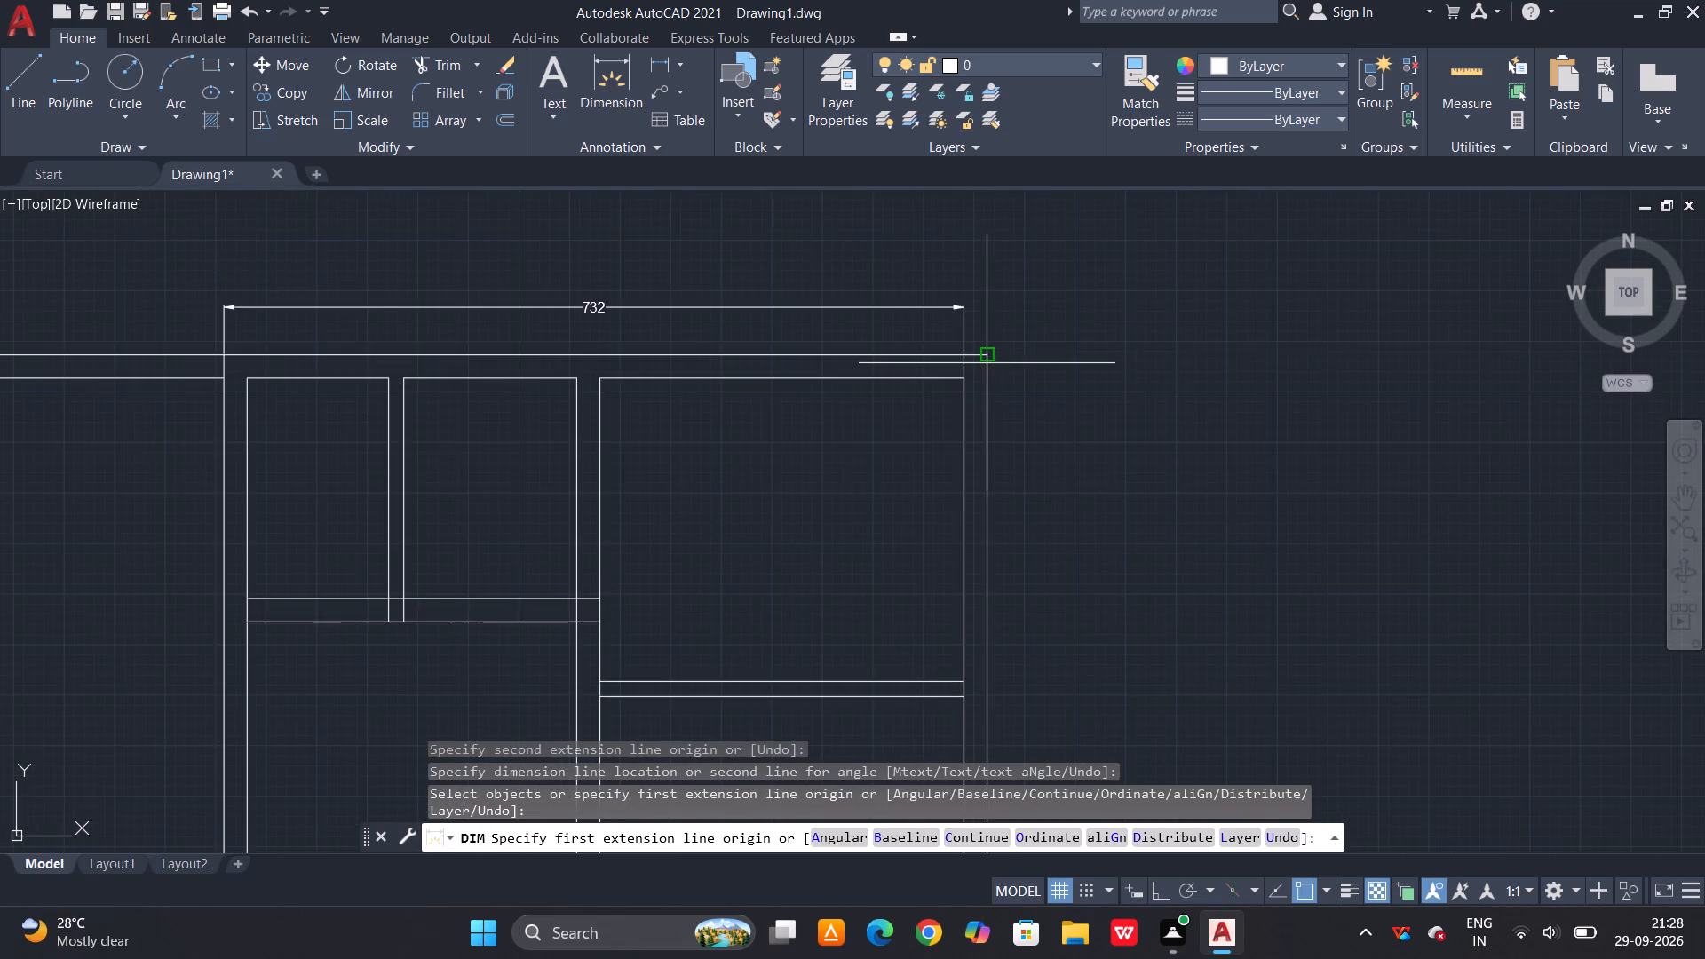
scroll(987, 363, up, 1)
click(998, 333)
key(Escape)
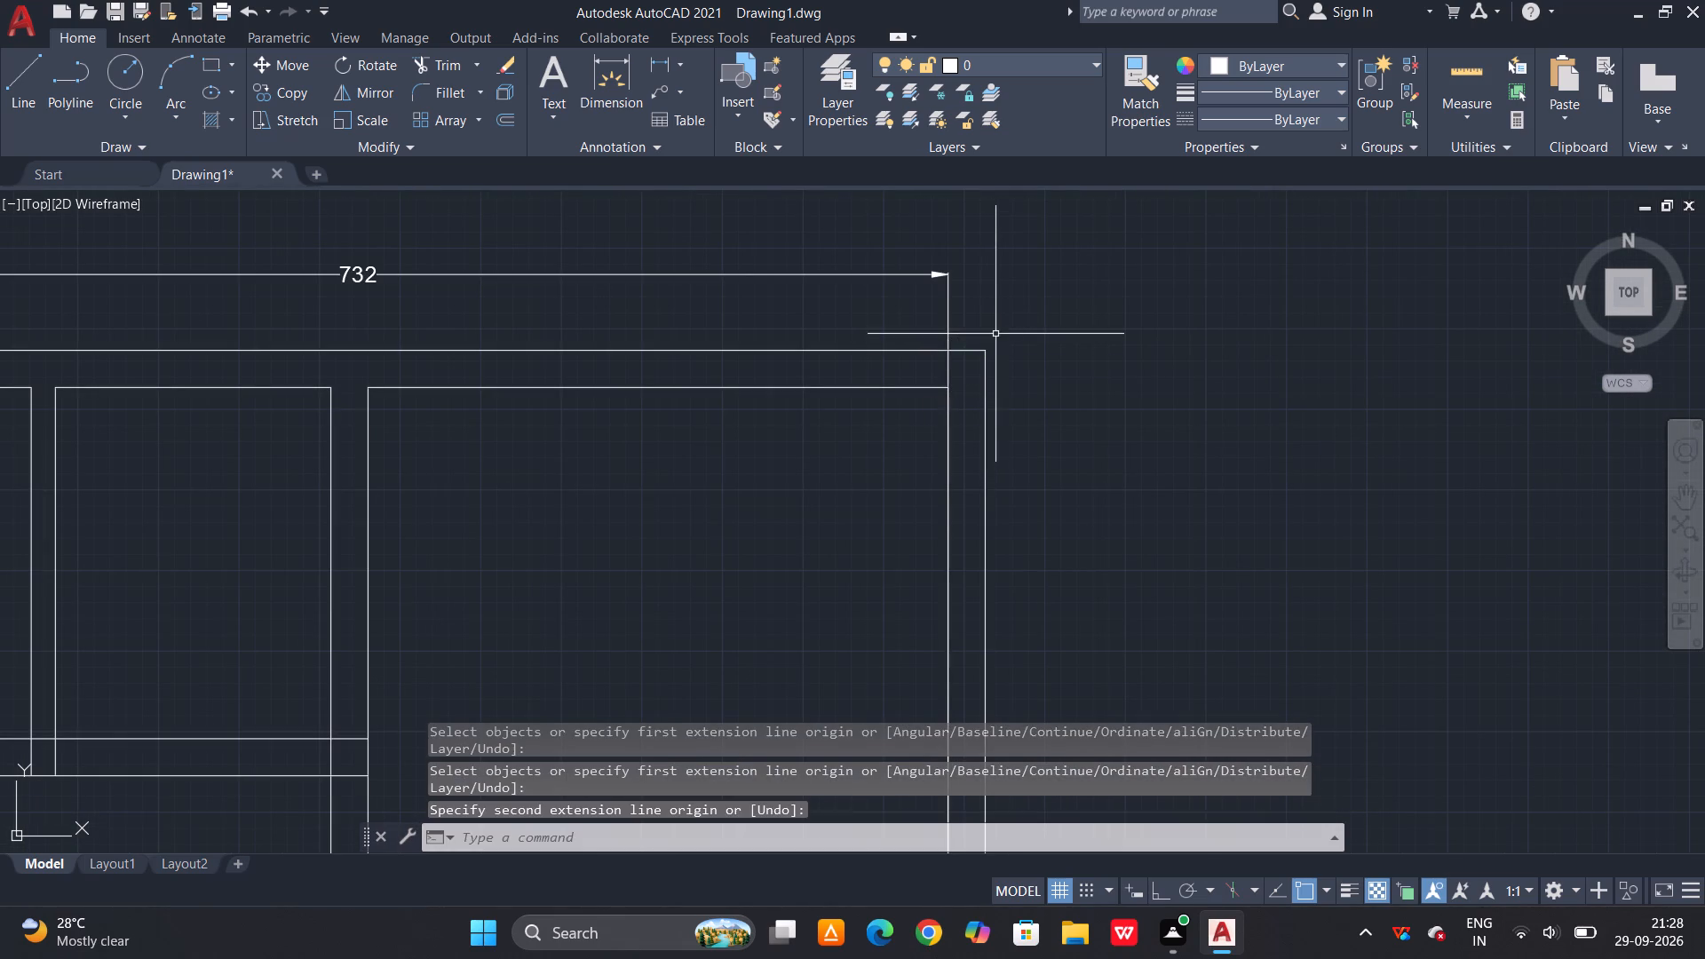
Erase the outermost vertical line of the right exterior wall.
drag(1000, 317, 994, 333)
click(964, 384)
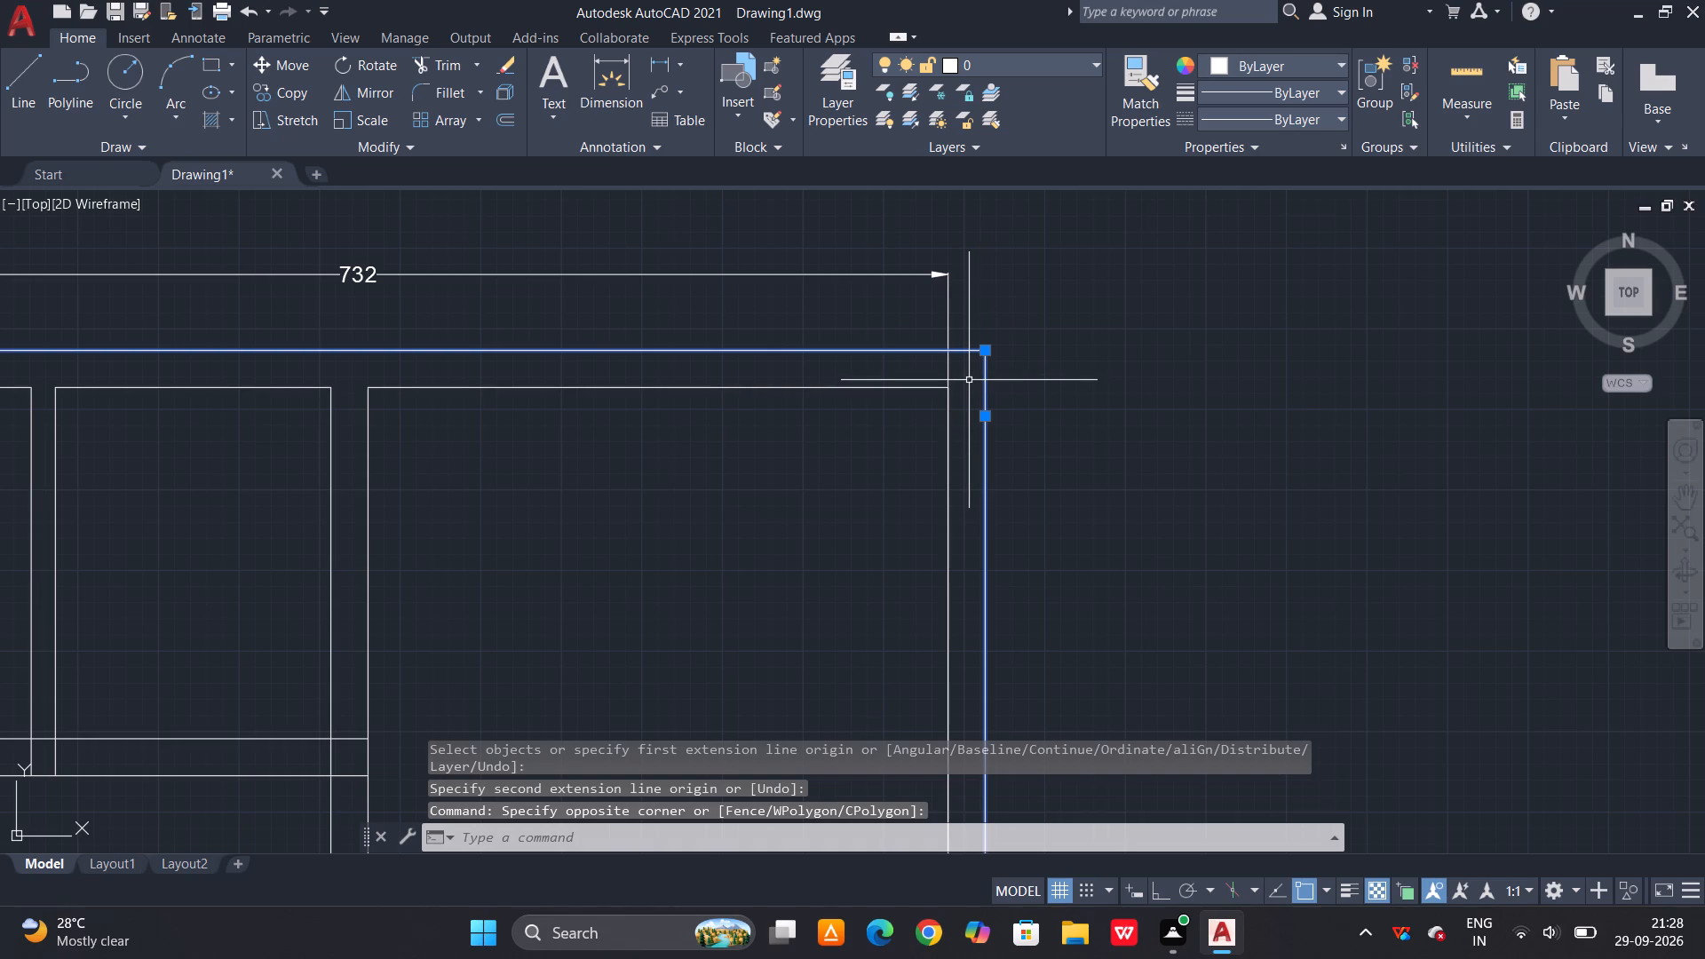
scroll(1039, 366, down, 2)
key(Escape)
scroll(1013, 386, up, 3)
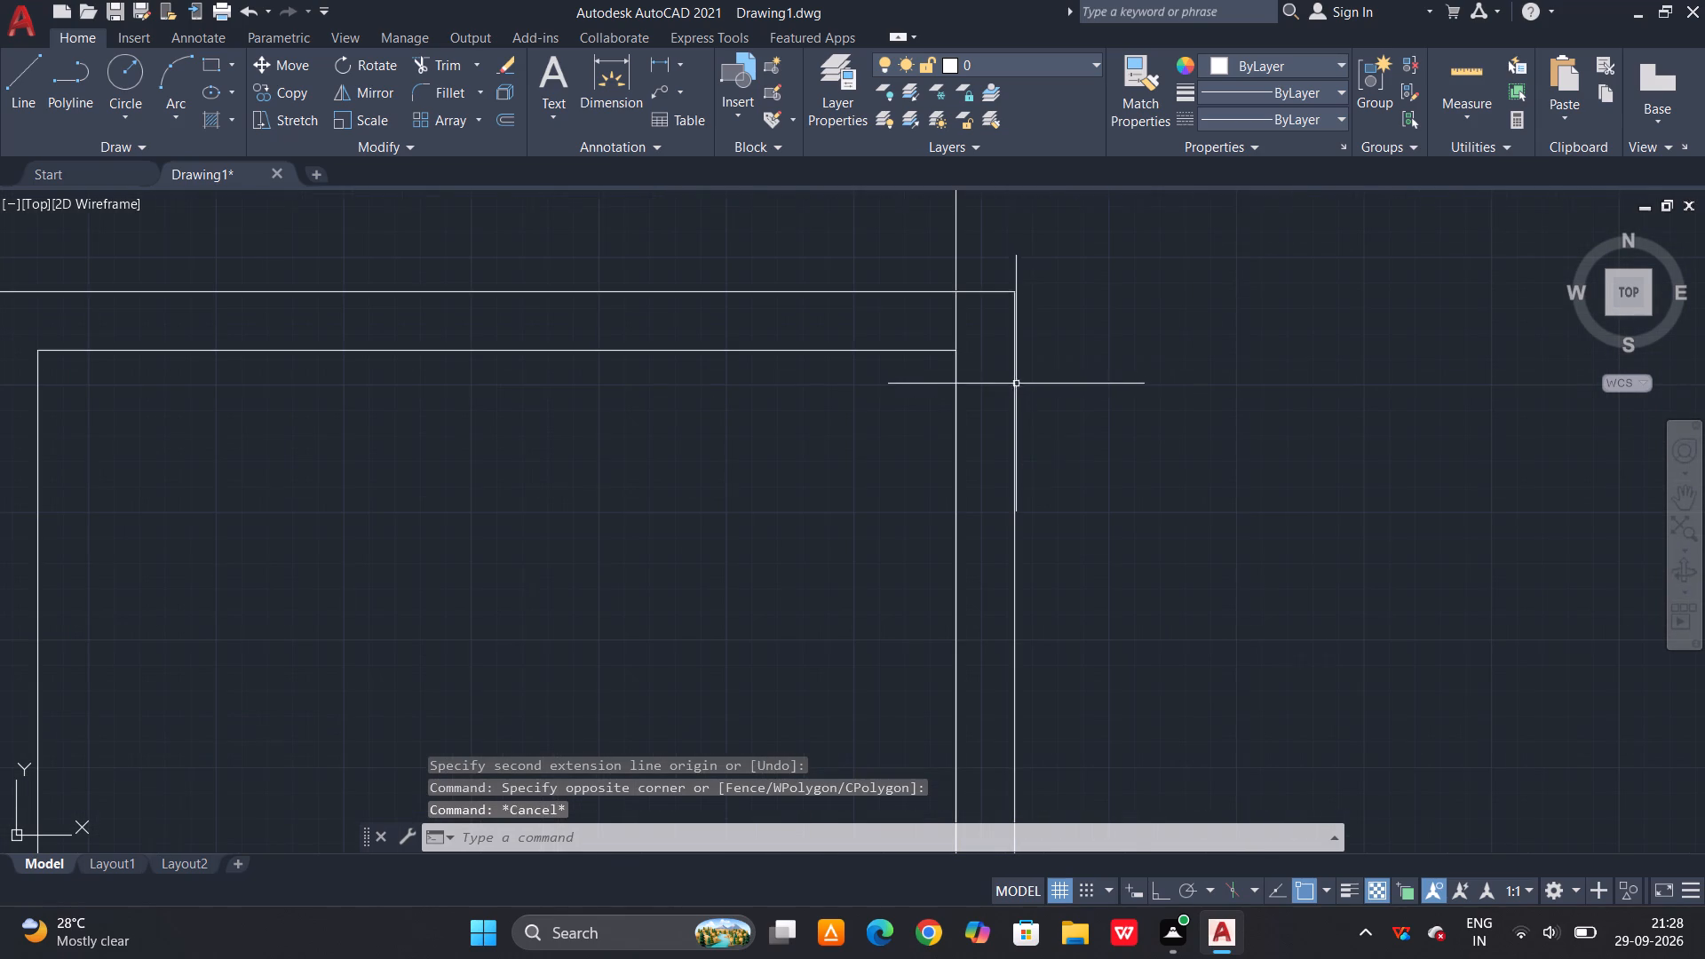
click(1028, 369)
click(1010, 390)
key(Delete)
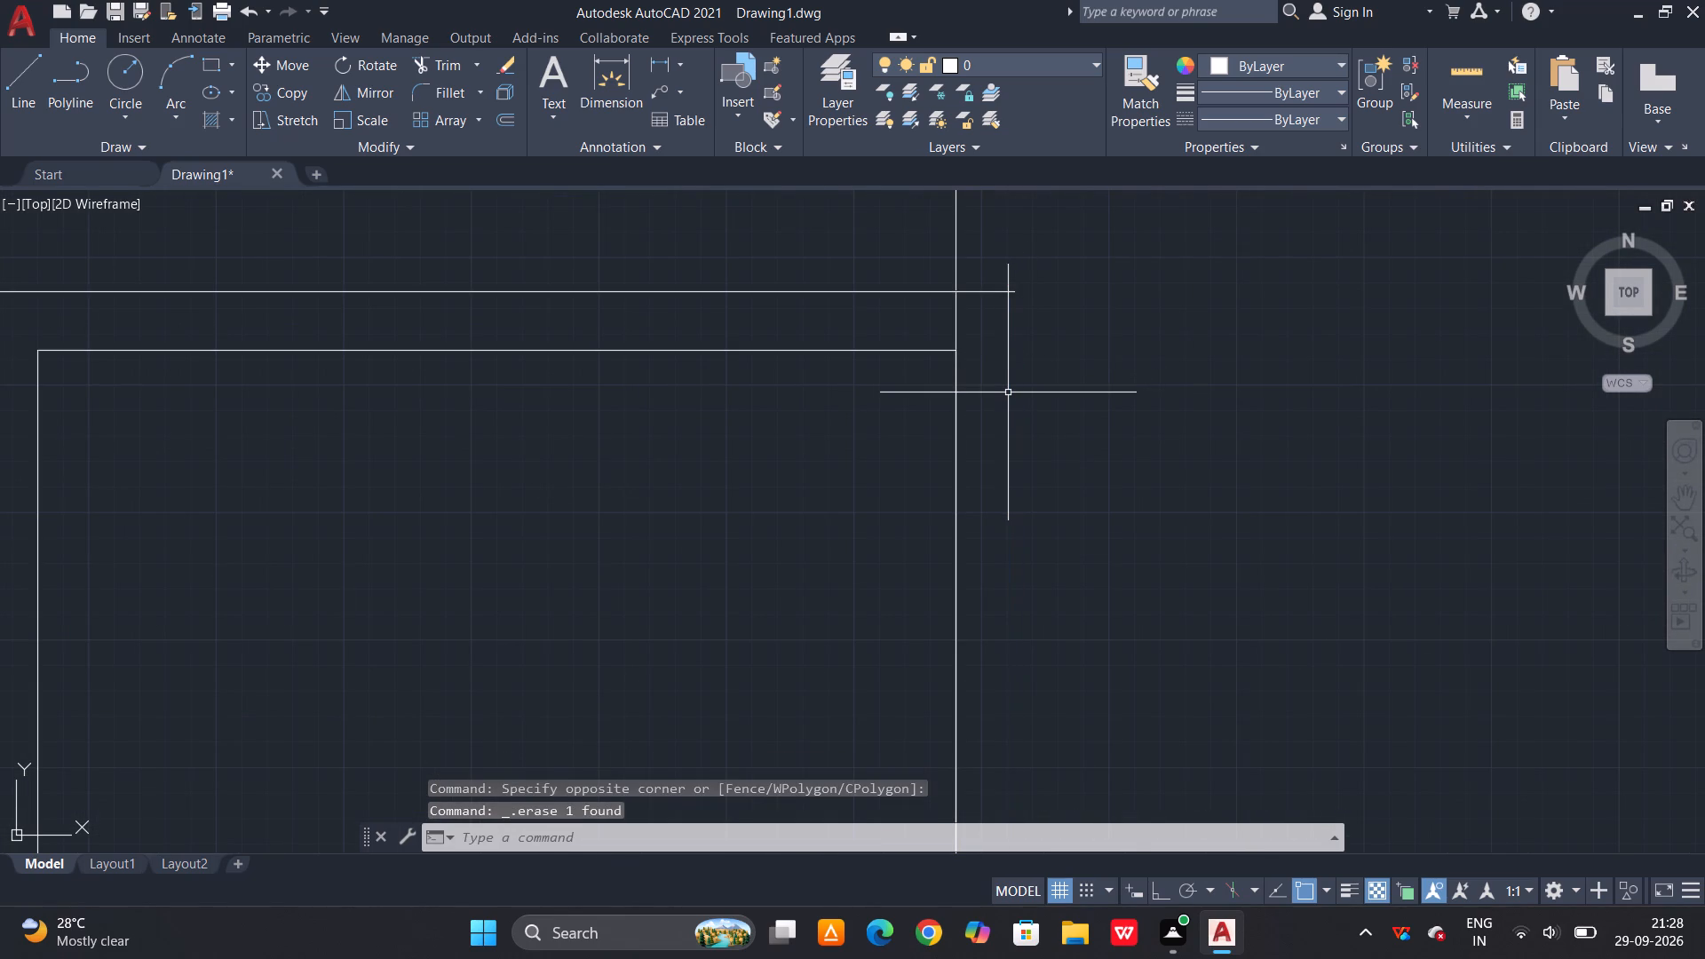
key(Escape)
Offset the right exterior wall's remaining vertical line 23 to the left to form its inner face.
text(O 23)
key(space)
click(957, 432)
click(851, 455)
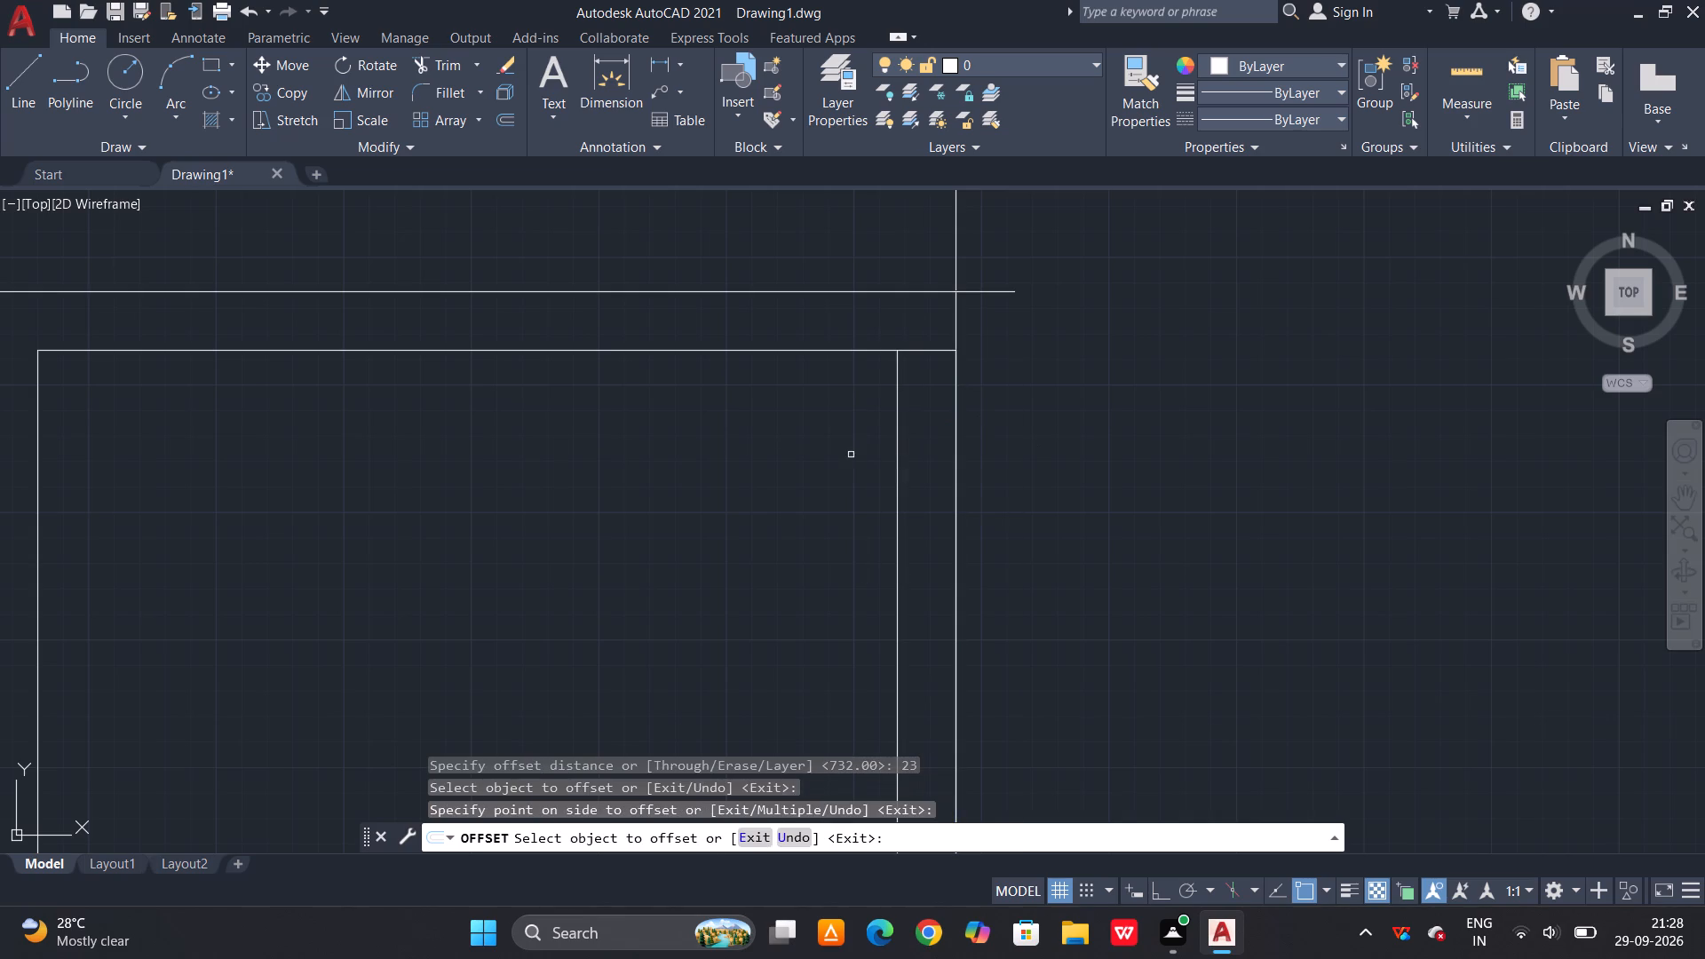
key(Escape)
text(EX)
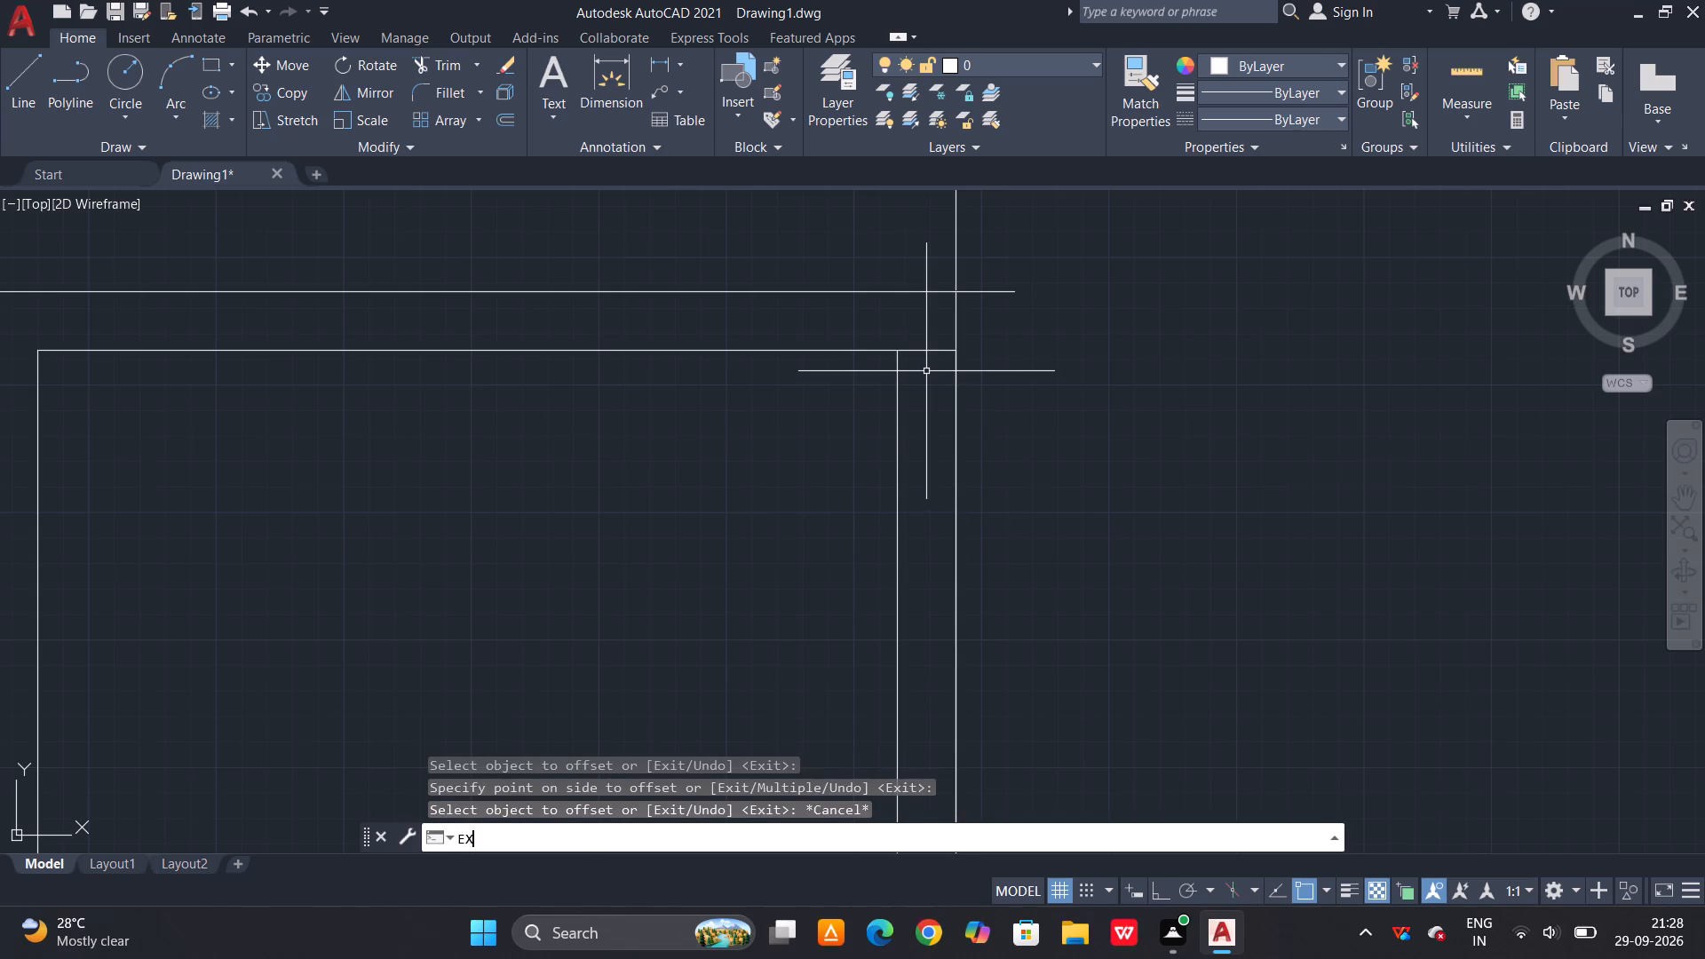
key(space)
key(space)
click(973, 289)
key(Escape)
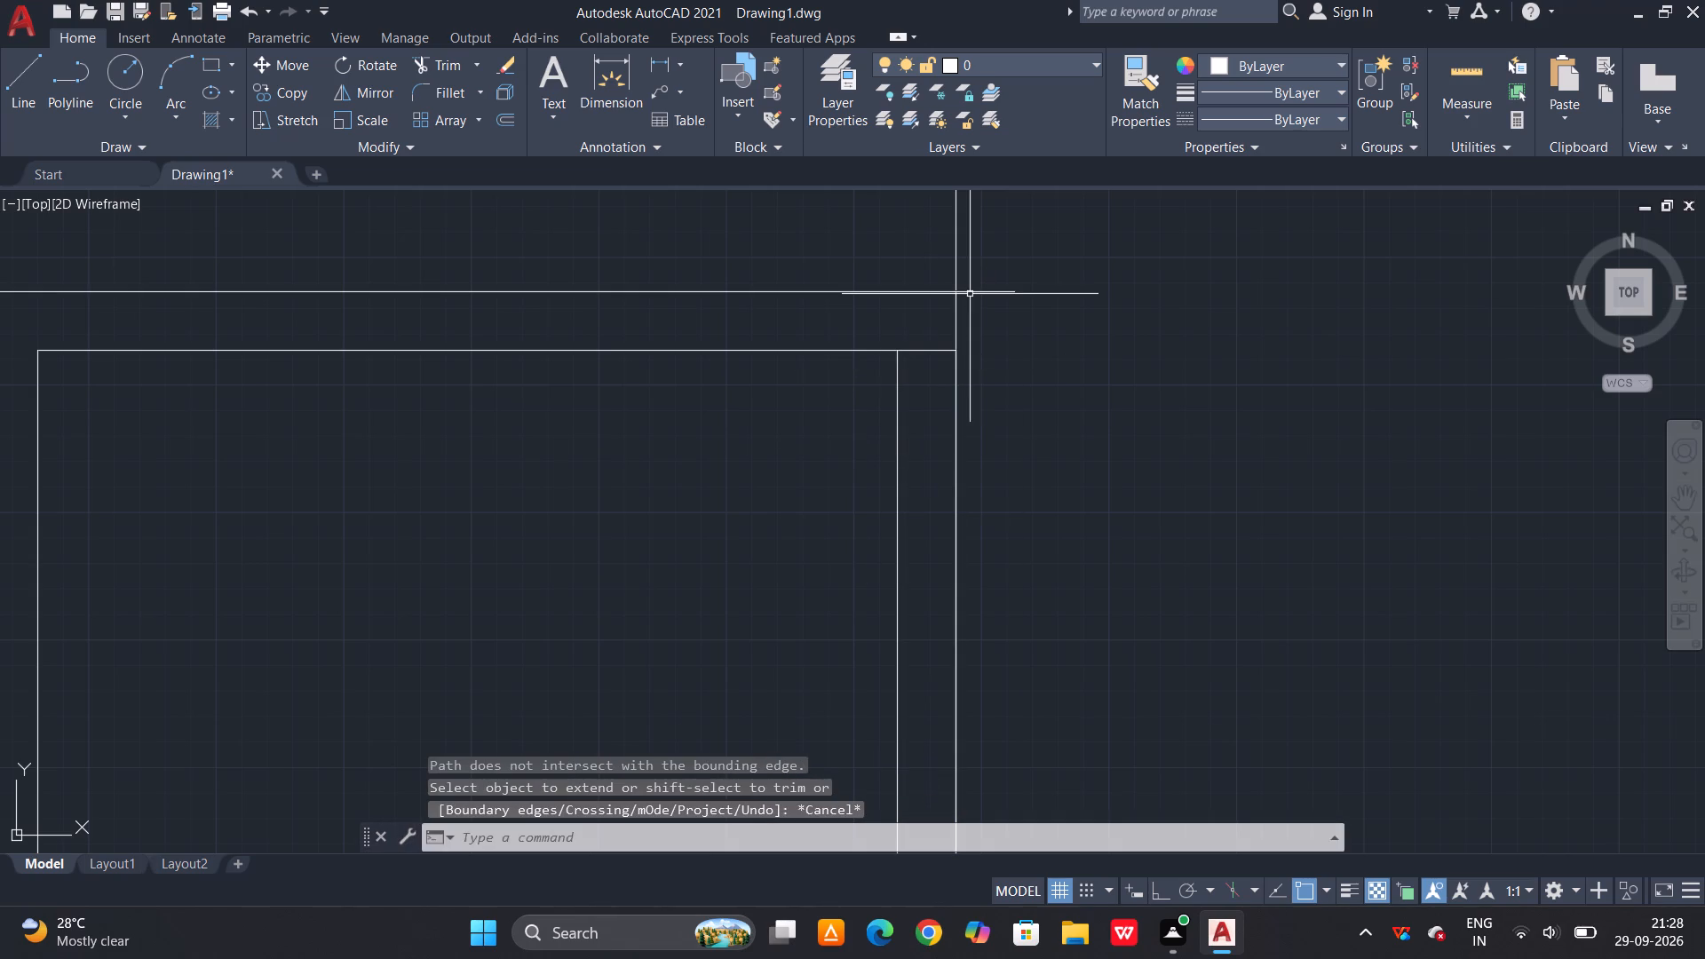
Trim the overhanging ends of the top wall's outer and inner lines at the upper right corner.
text(TR)
key(space)
key(space)
click(987, 289)
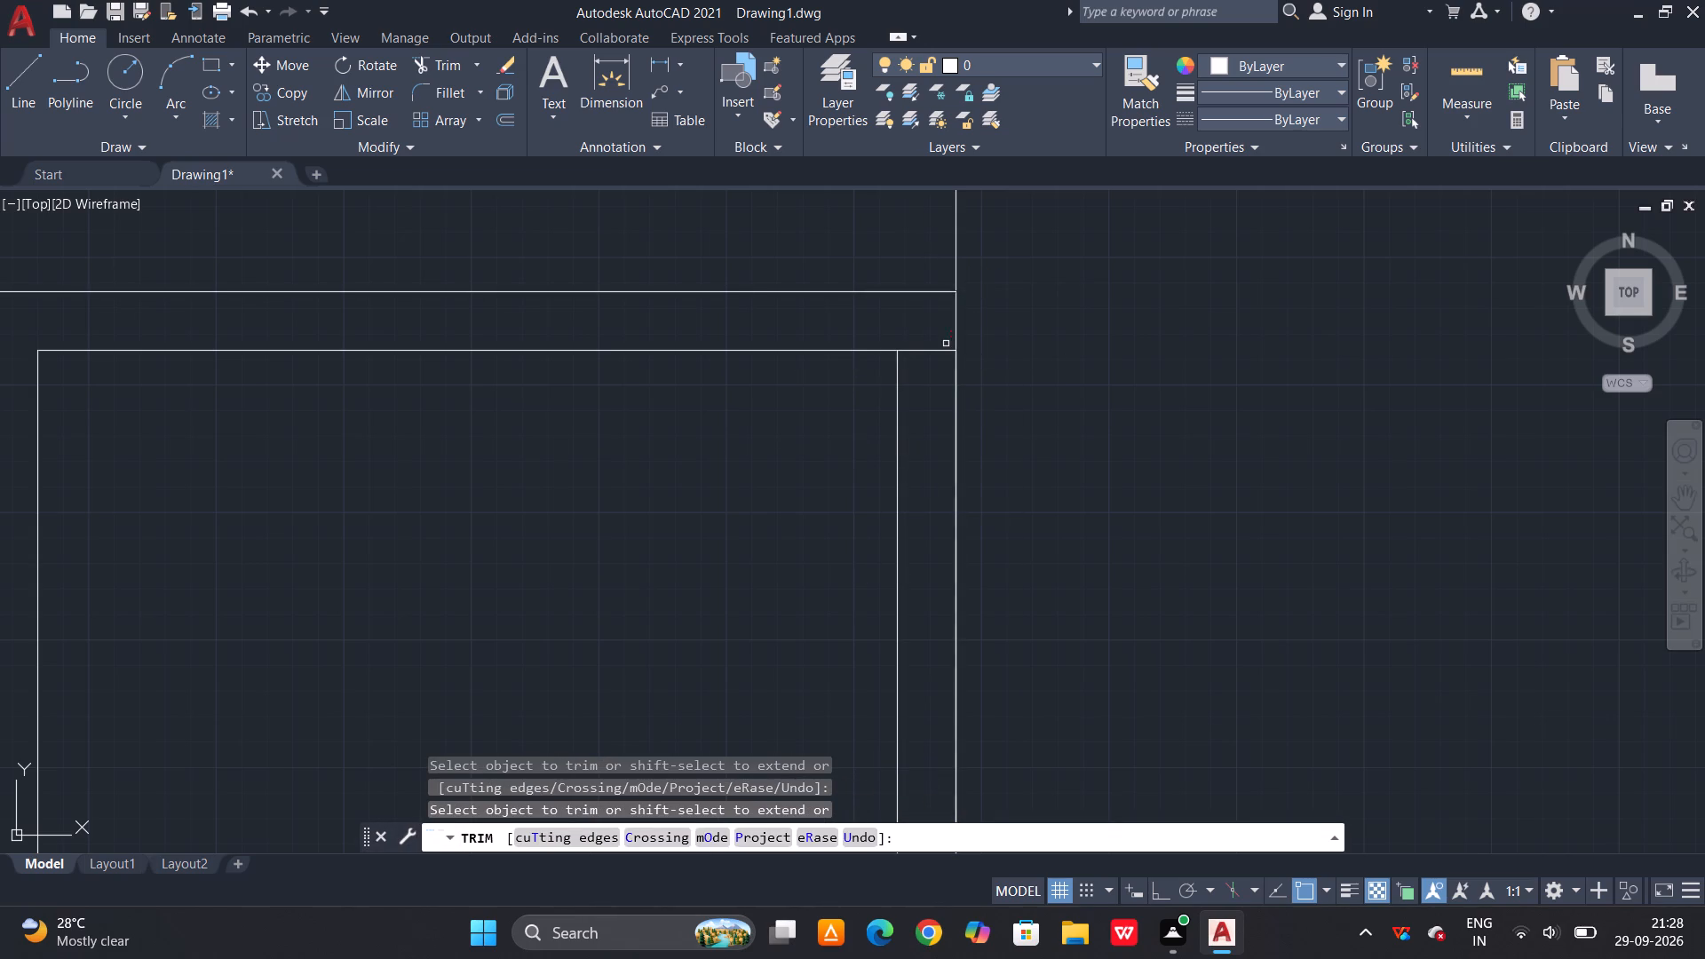
drag(940, 351, 937, 359)
scroll(1003, 321, down, 2)
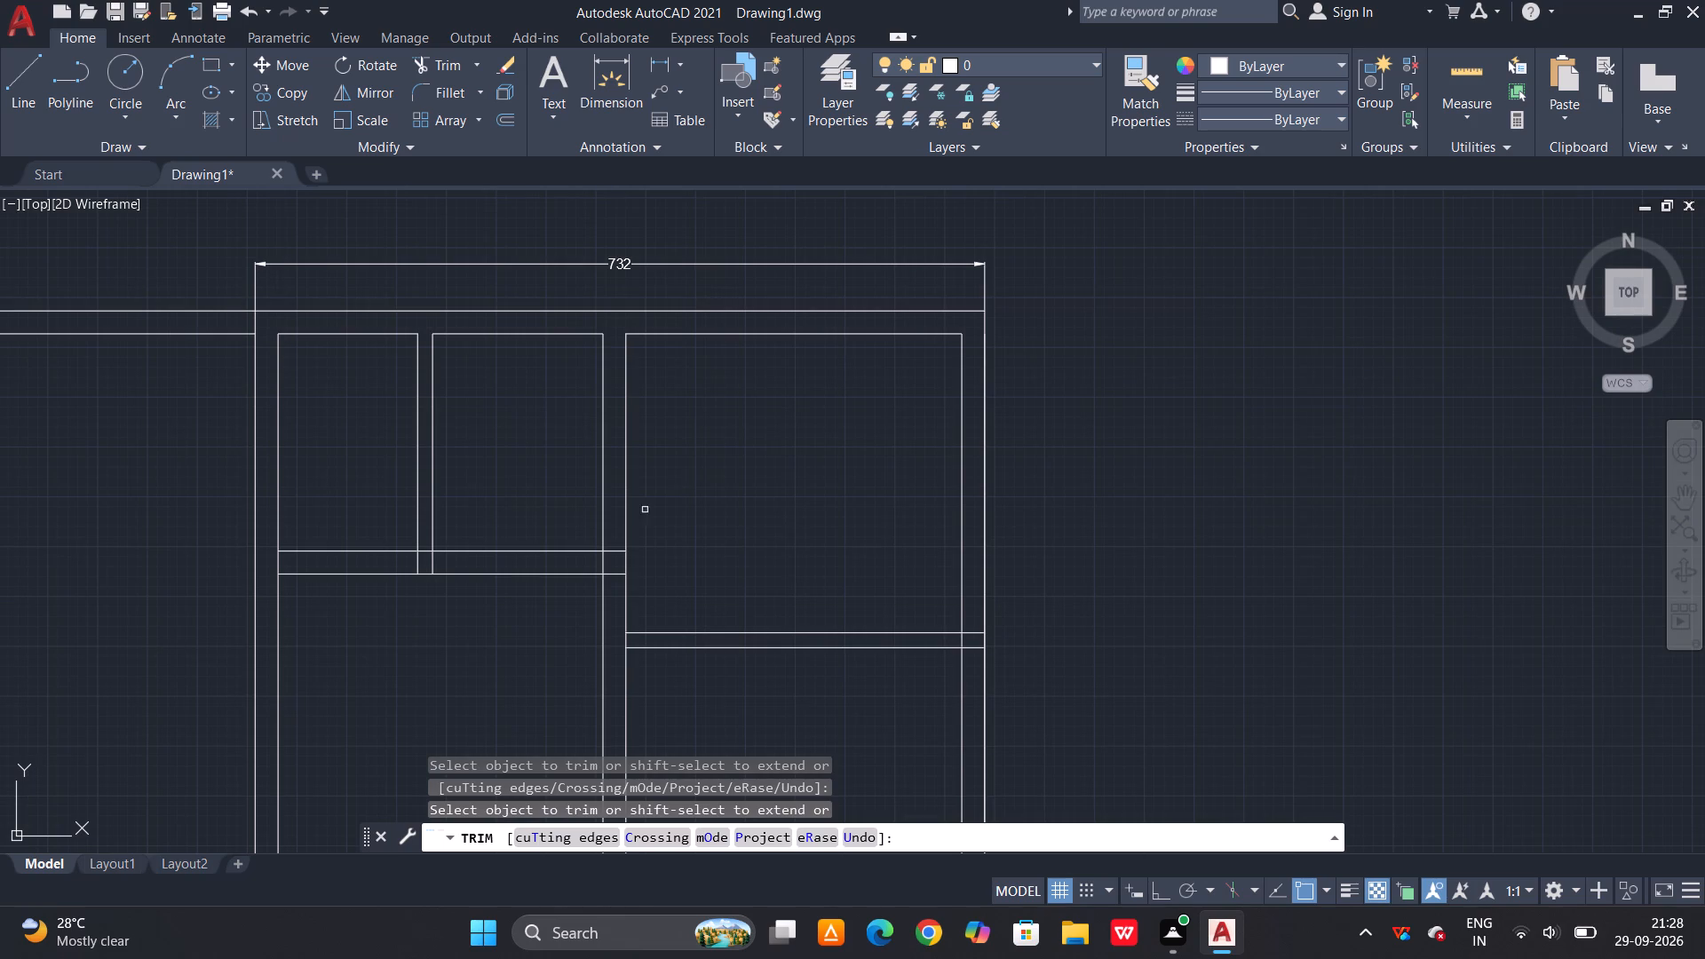
key(Escape)
Measure the right-hand room's clear width along the upper line of its horizontal partition.
text(DIM)
key(space)
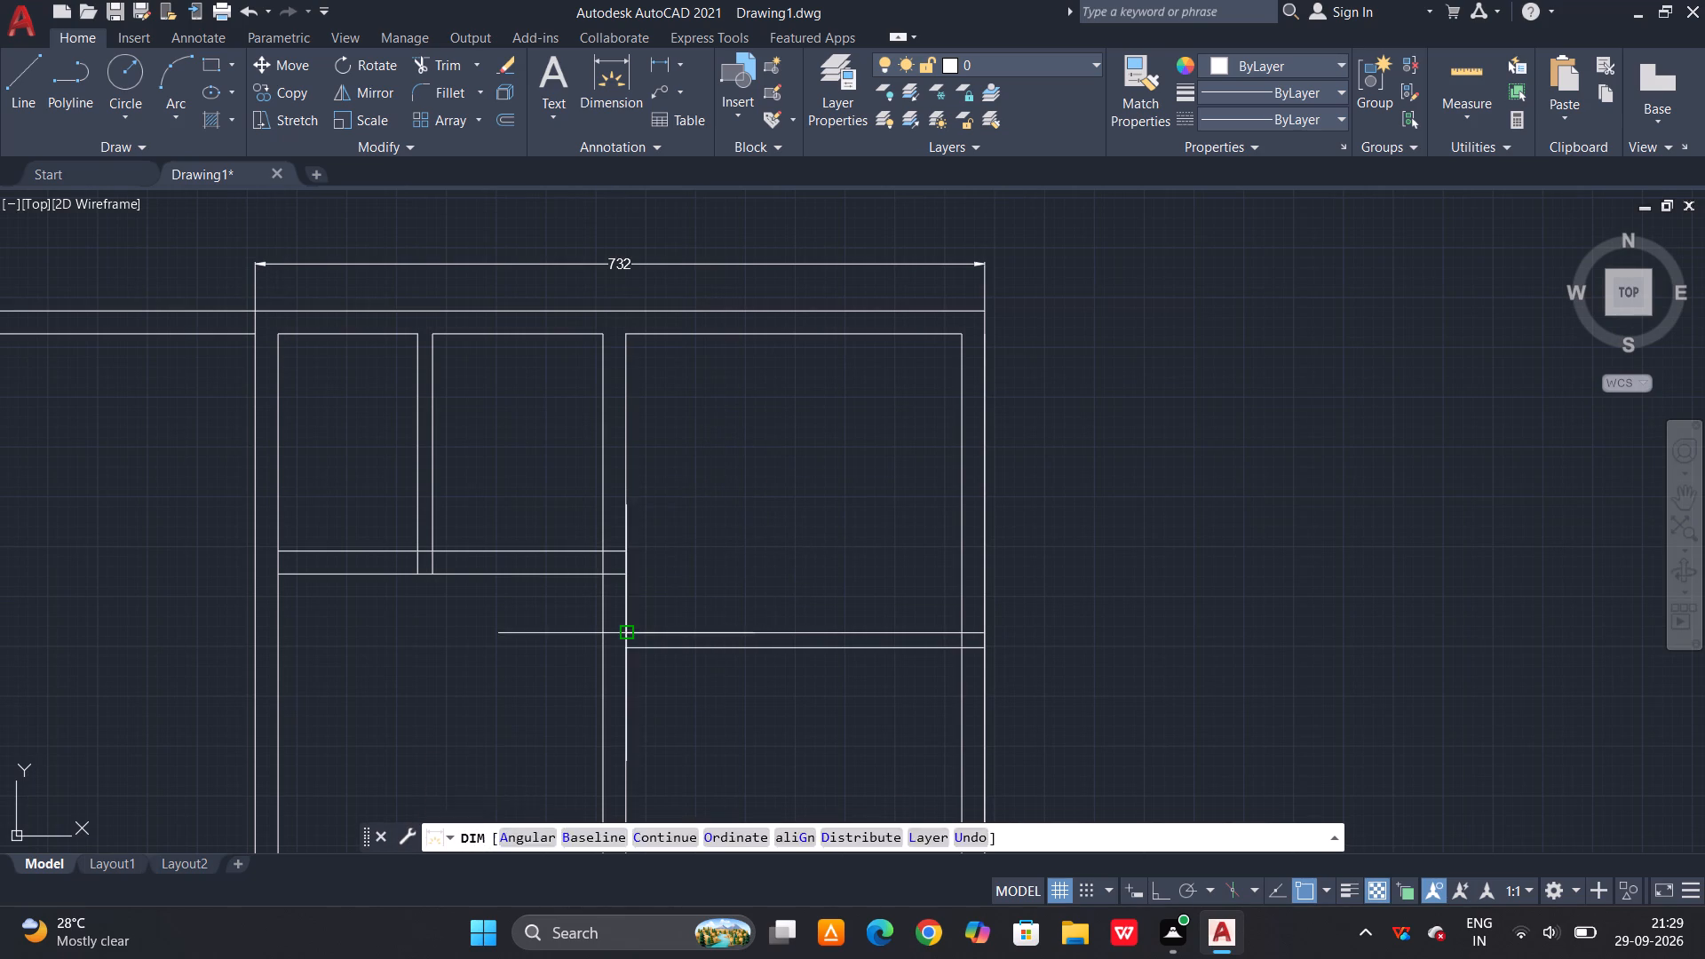
click(623, 631)
key(F8)
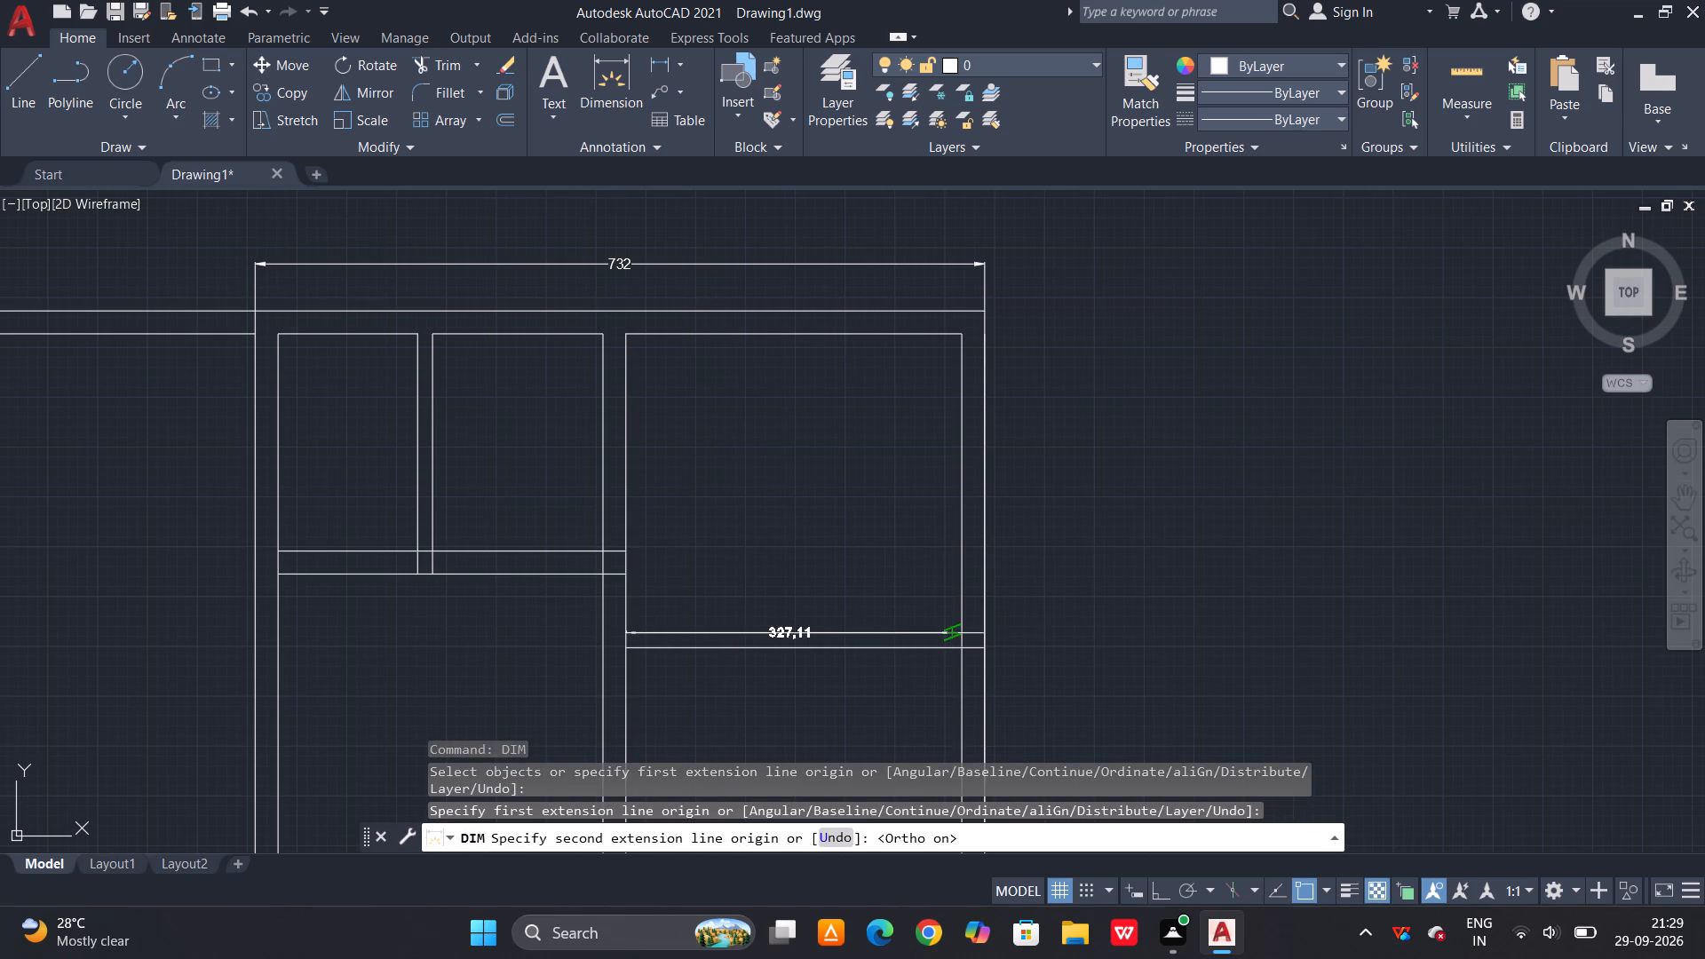
scroll(955, 638, up, 2)
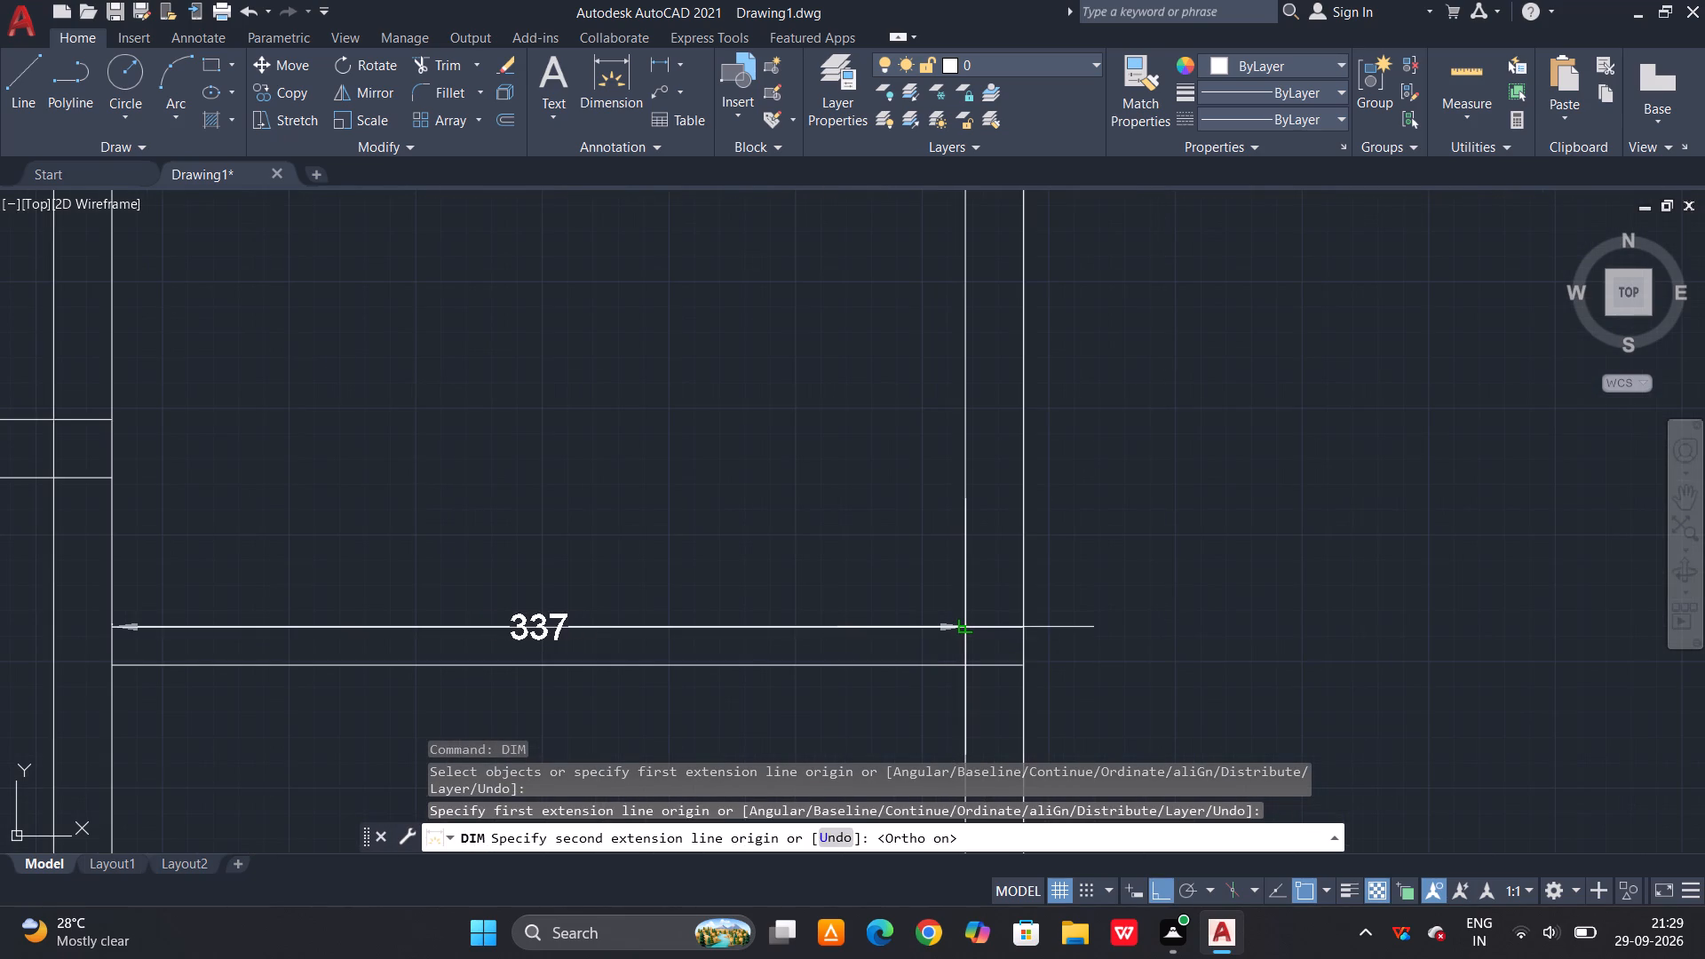
scroll(968, 622, up, 3)
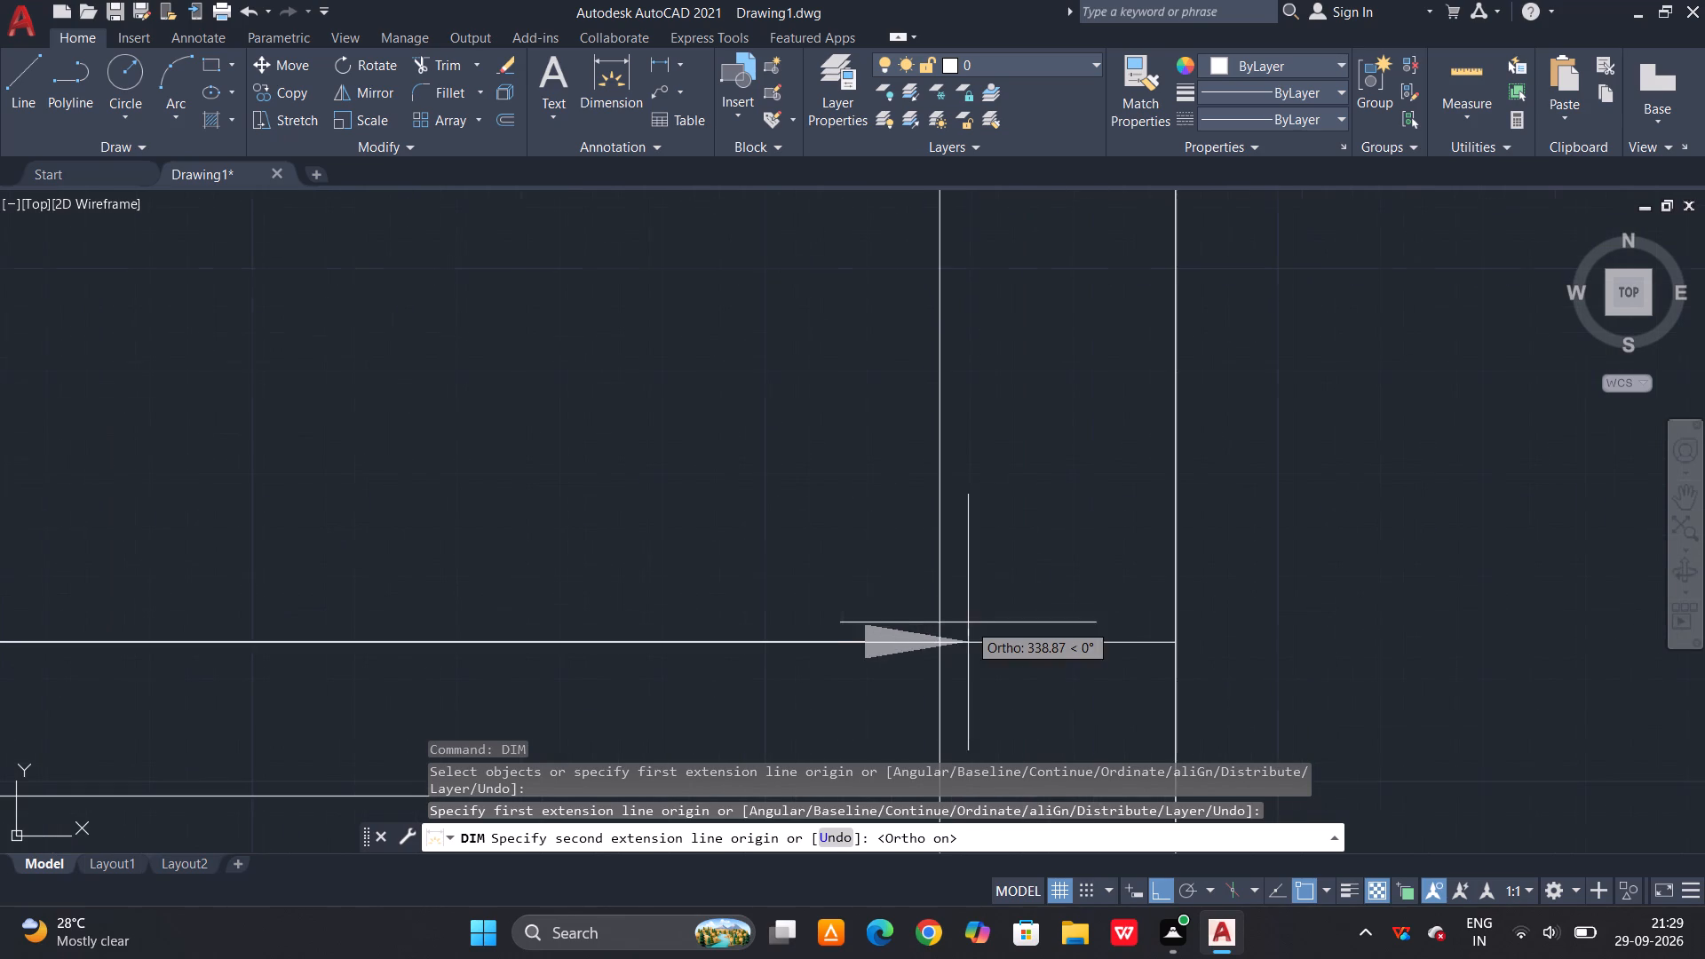
click(939, 643)
scroll(954, 596, down, 5)
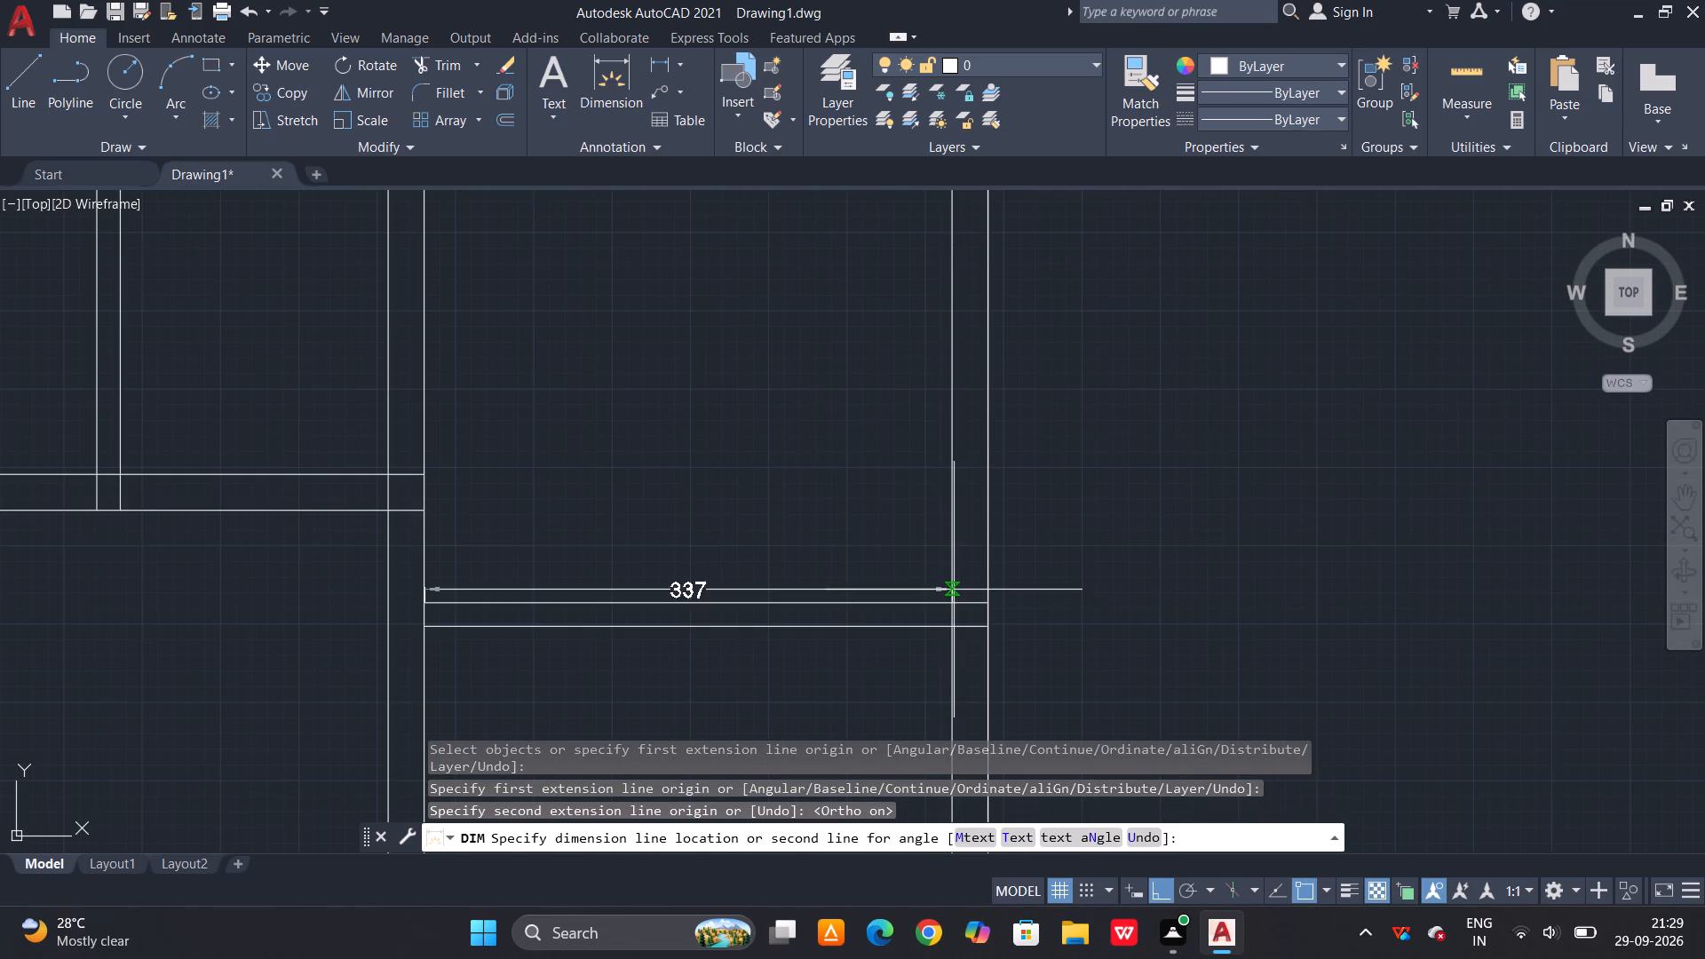
key(Escape)
key(Escape)
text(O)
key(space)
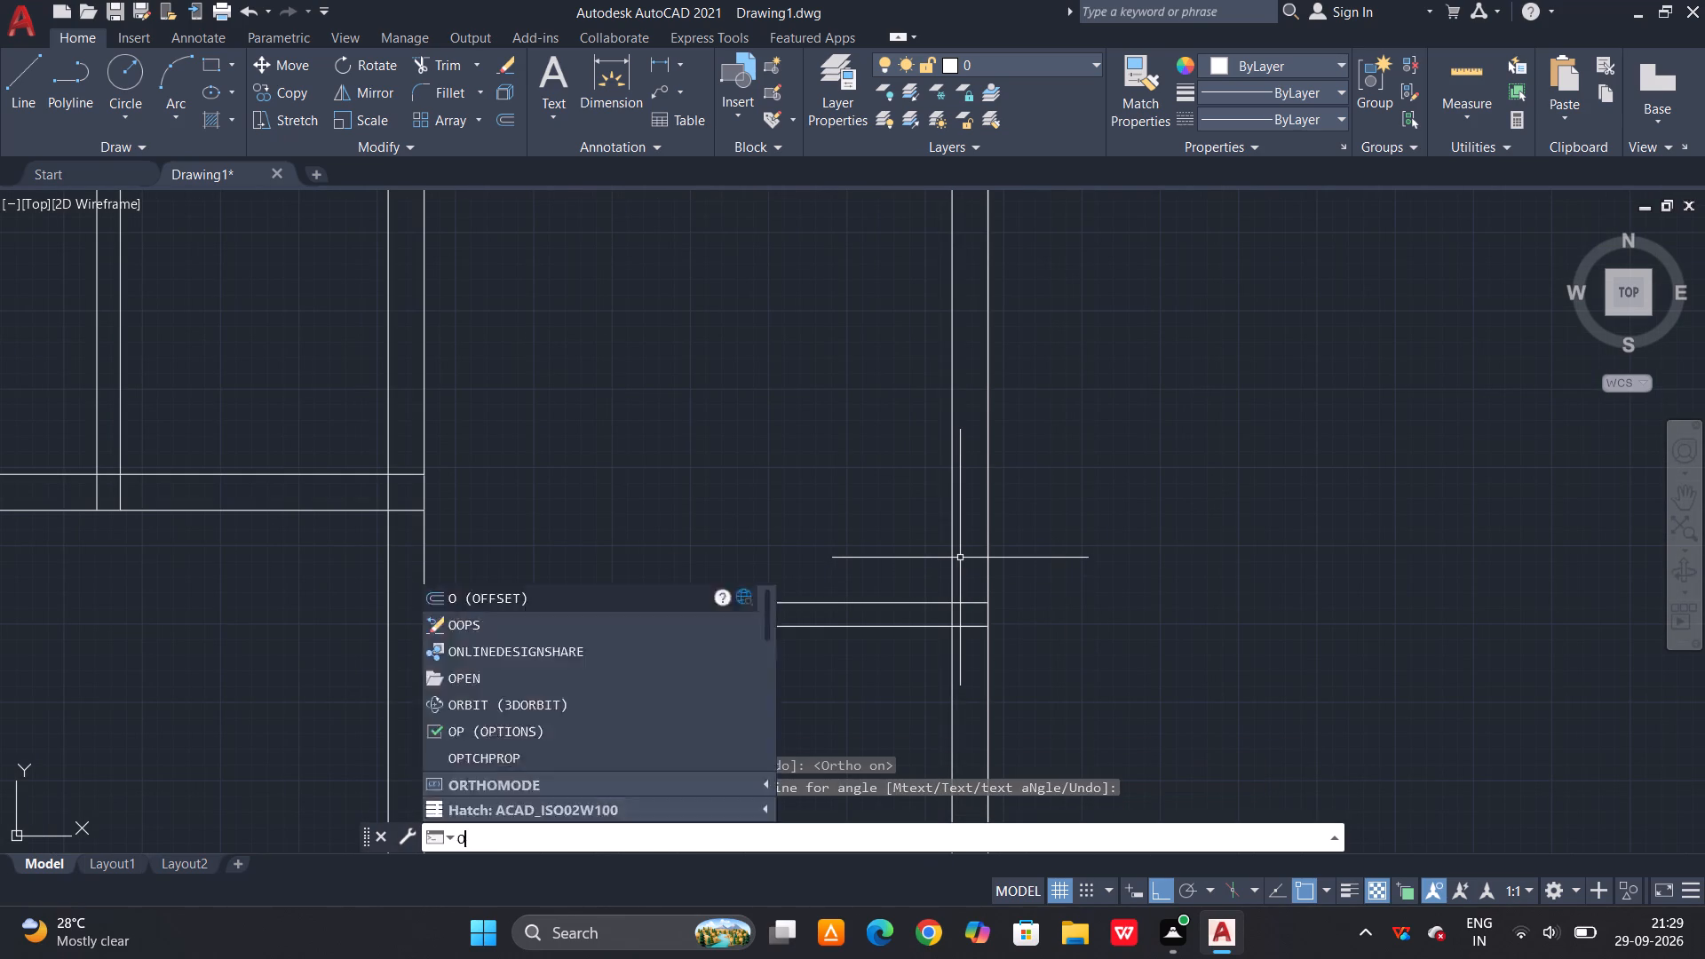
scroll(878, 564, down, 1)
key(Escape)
Erase both lines of the vertical wall bounding the right-hand room on its left side.
drag(732, 399, 702, 399)
click(514, 408)
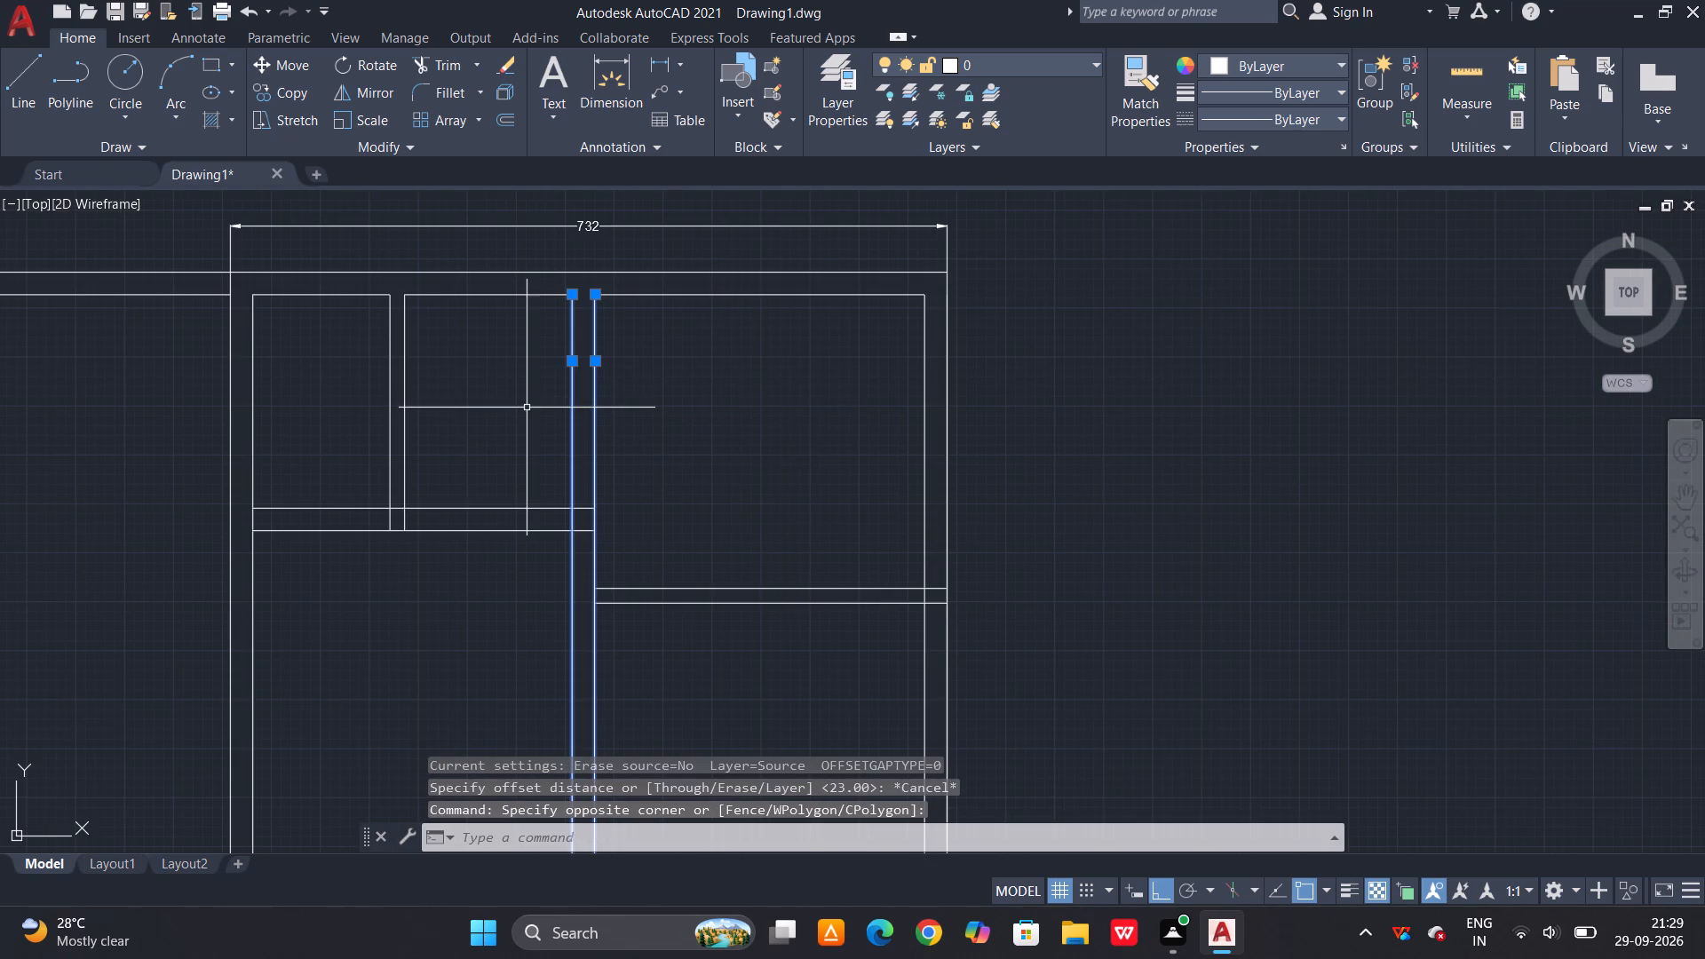
key(Delete)
key(Escape)
Join the two segments of the top wall's inner line across the gap left by the erased wall.
key(j)
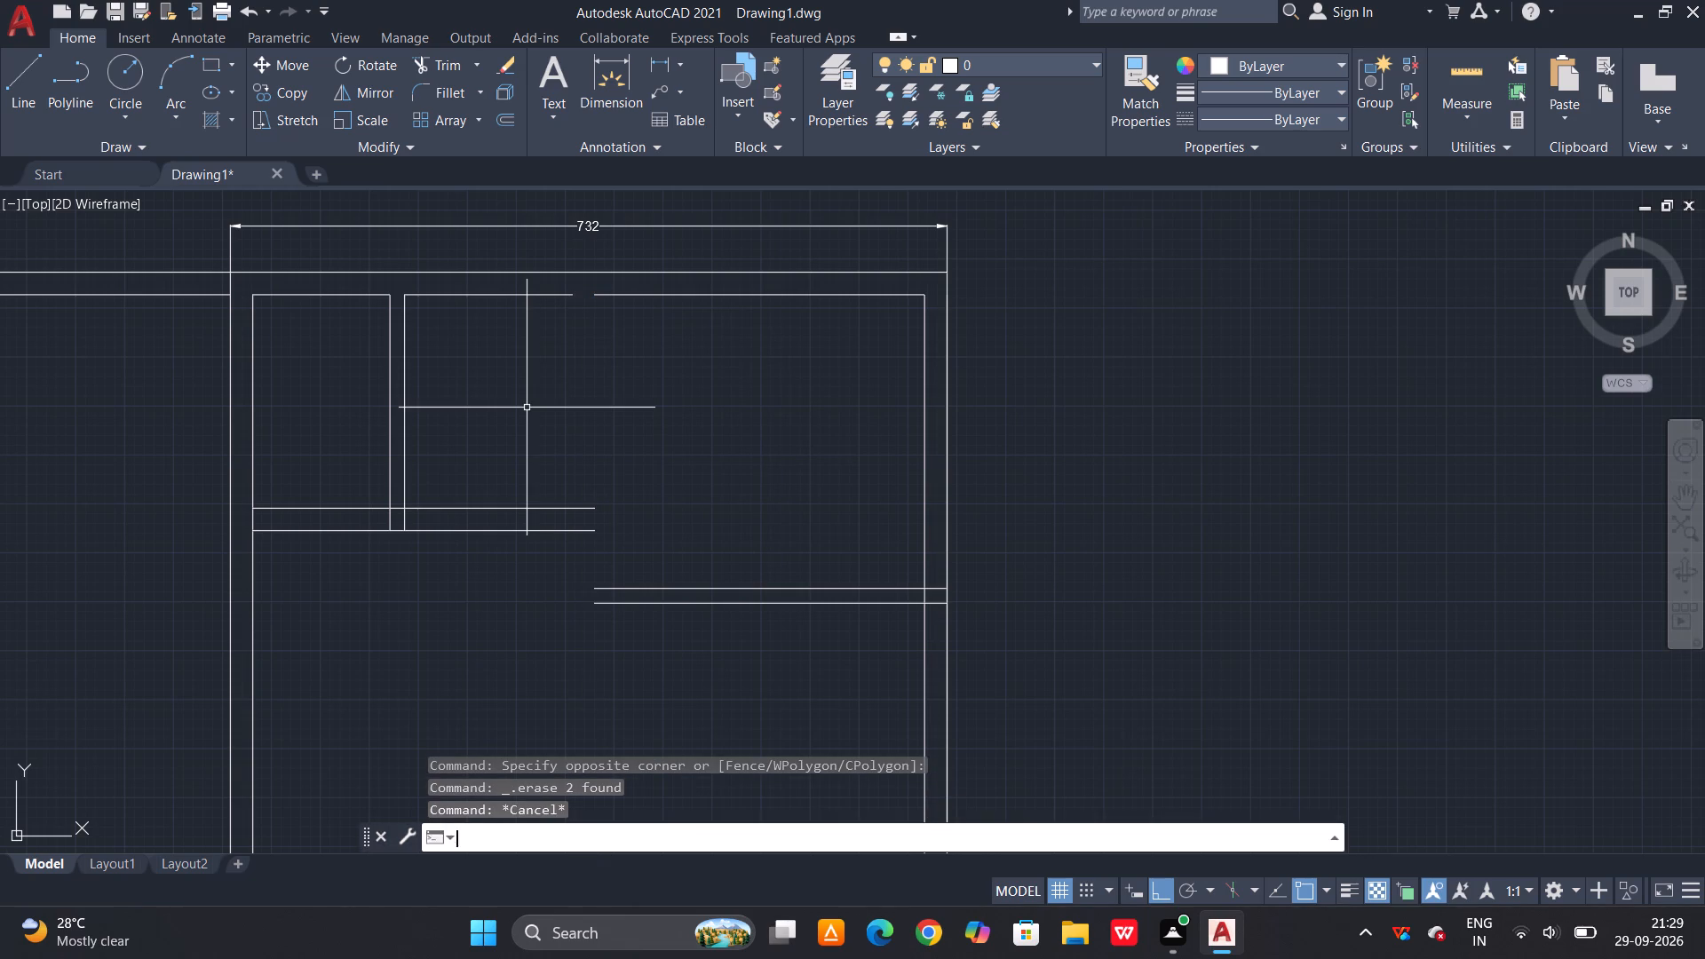
key(space)
click(559, 293)
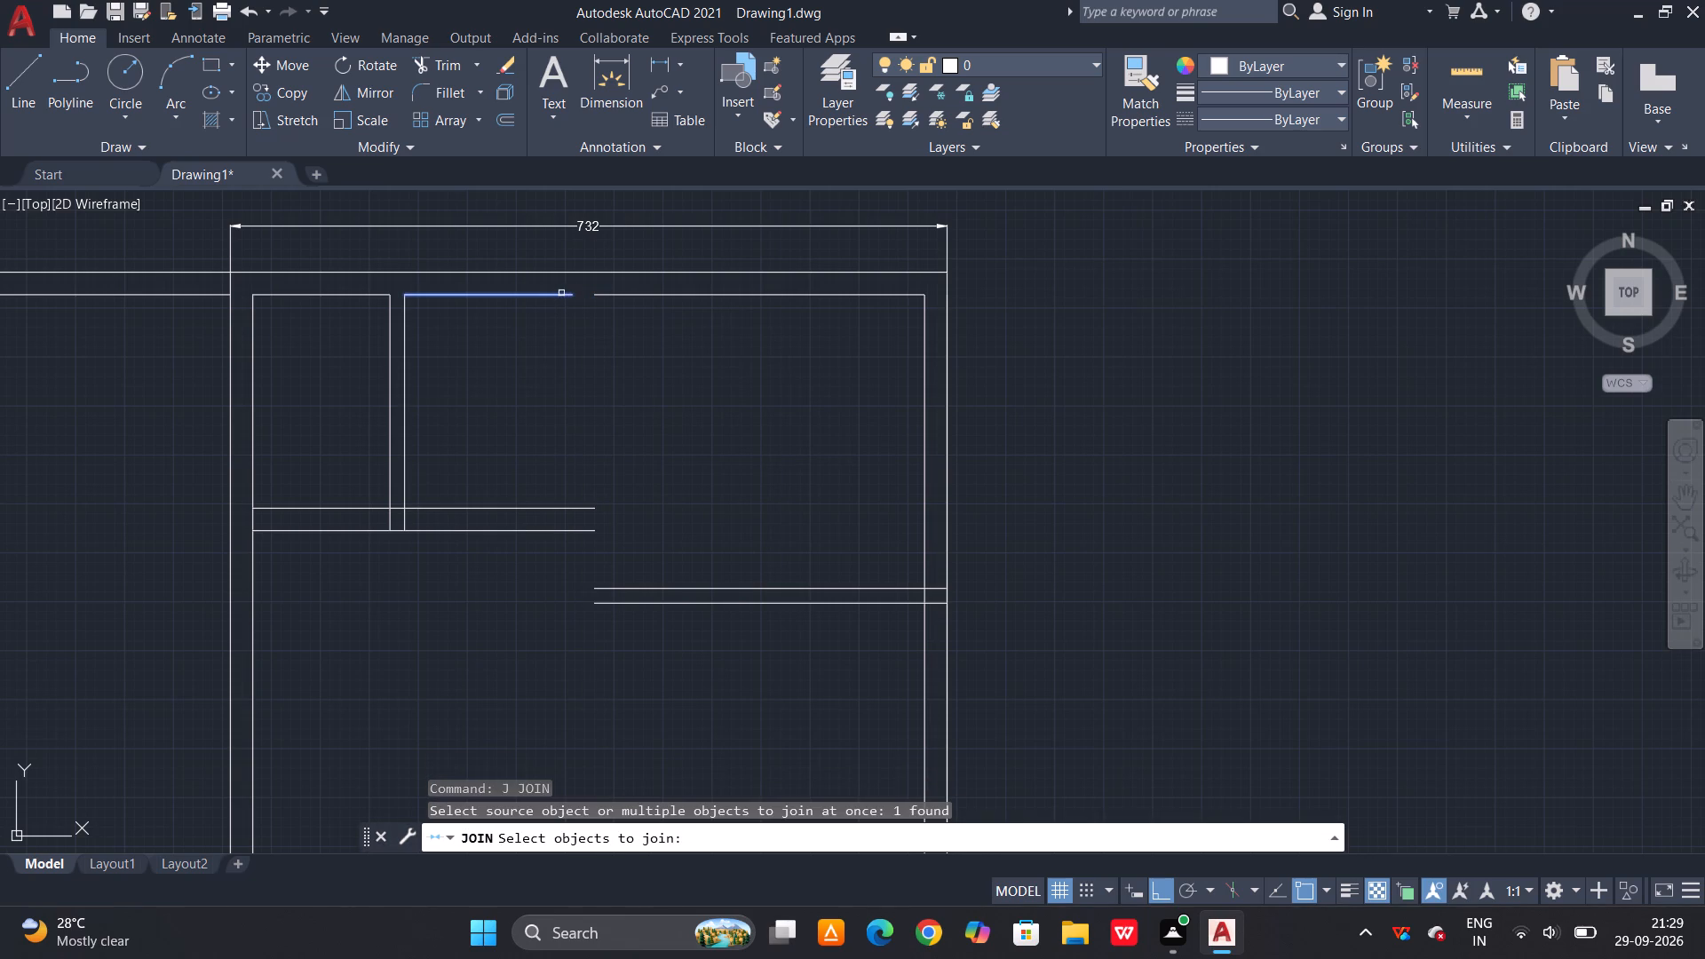
click(608, 296)
key(space)
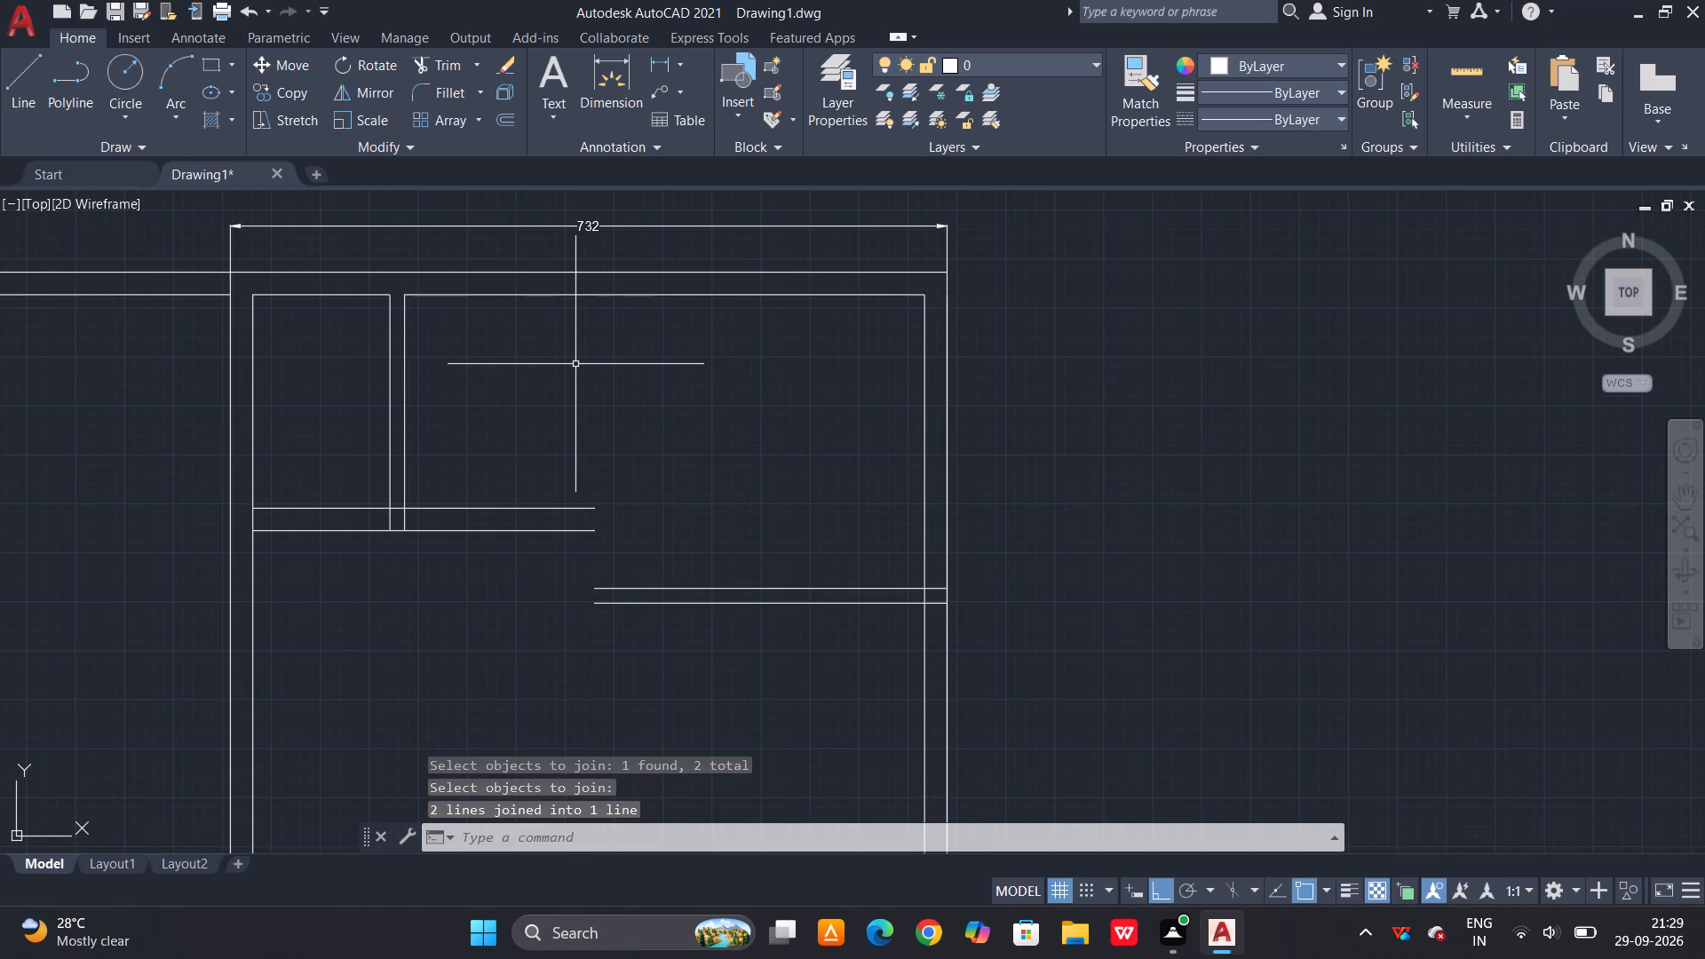
Offset the right exterior wall's inner line 360 to the left.
key(o)
key(space)
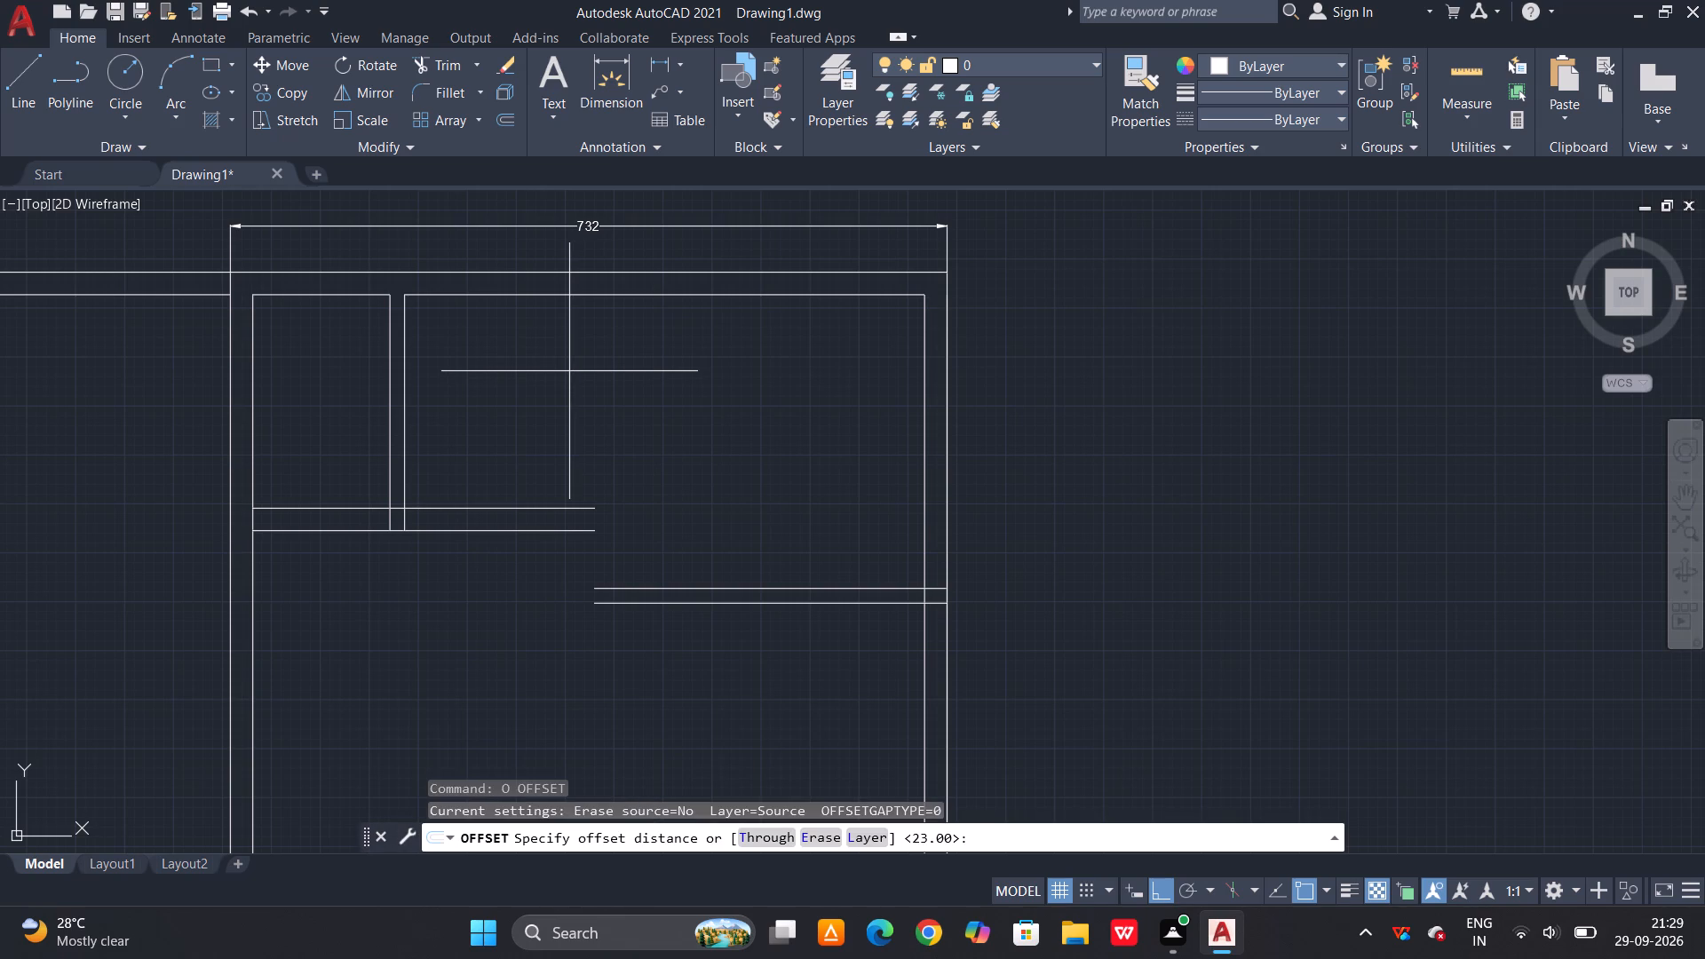
text(360)
key(space)
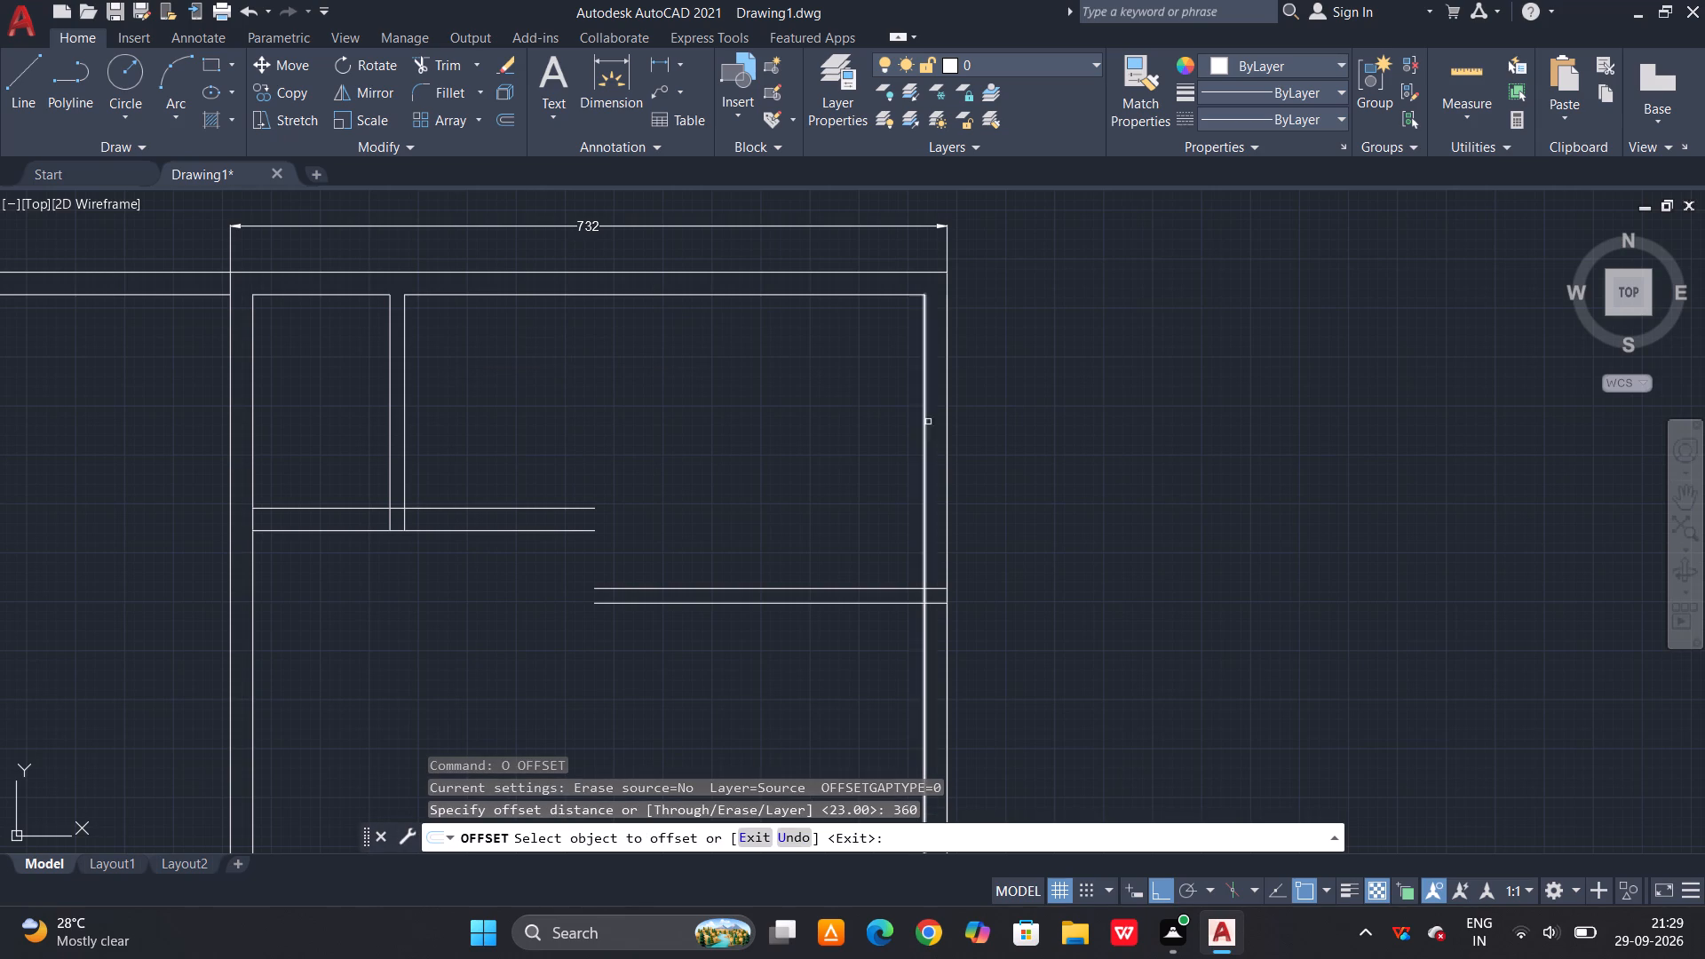
click(927, 428)
click(731, 452)
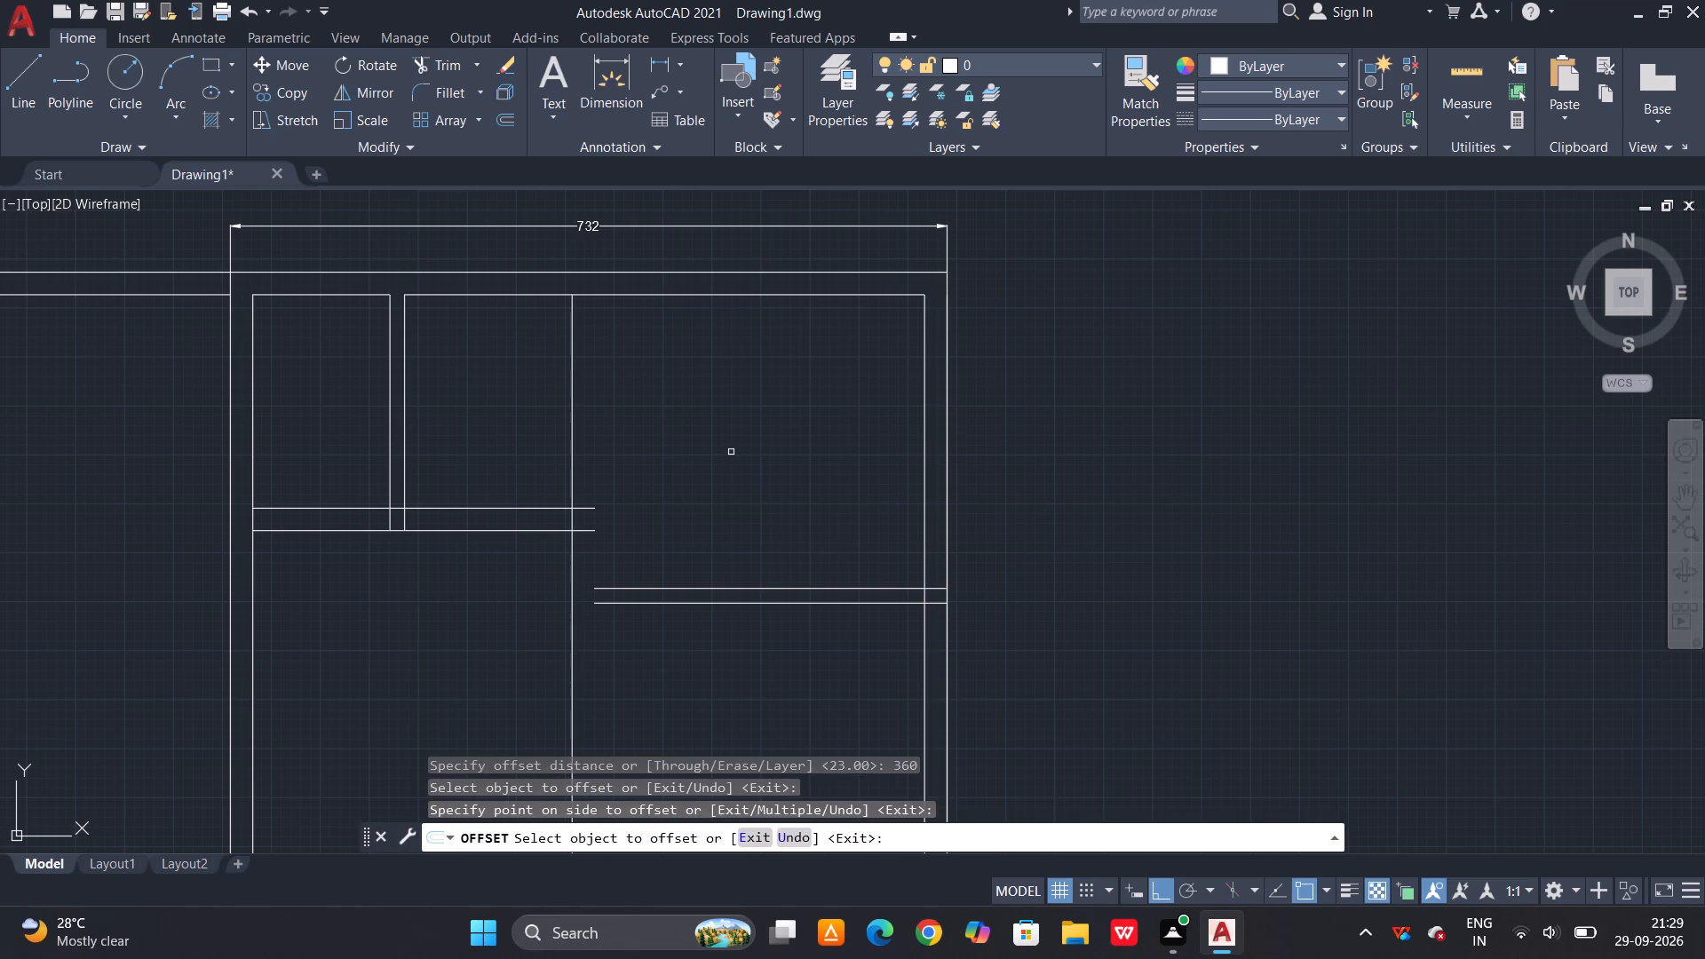
key(Escape)
Offset the right-hand room's new left boundary line 23 to the left to form the wall.
key(o)
key(space)
text(23)
key(space)
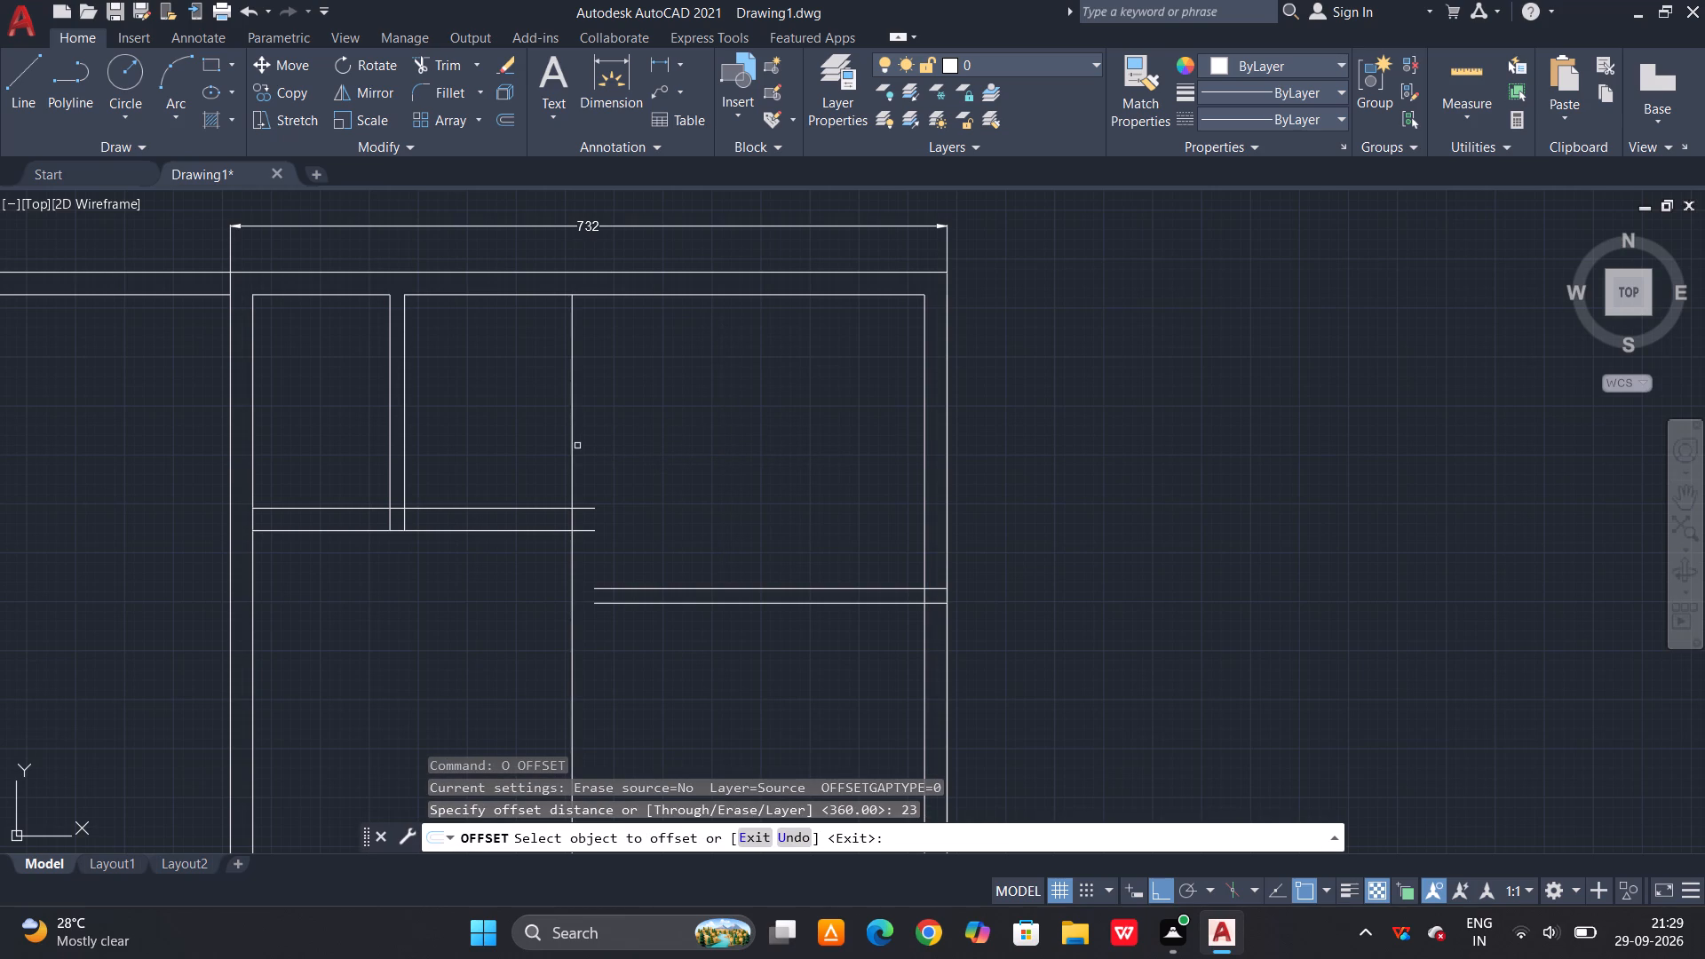
click(572, 449)
click(511, 460)
key(Escape)
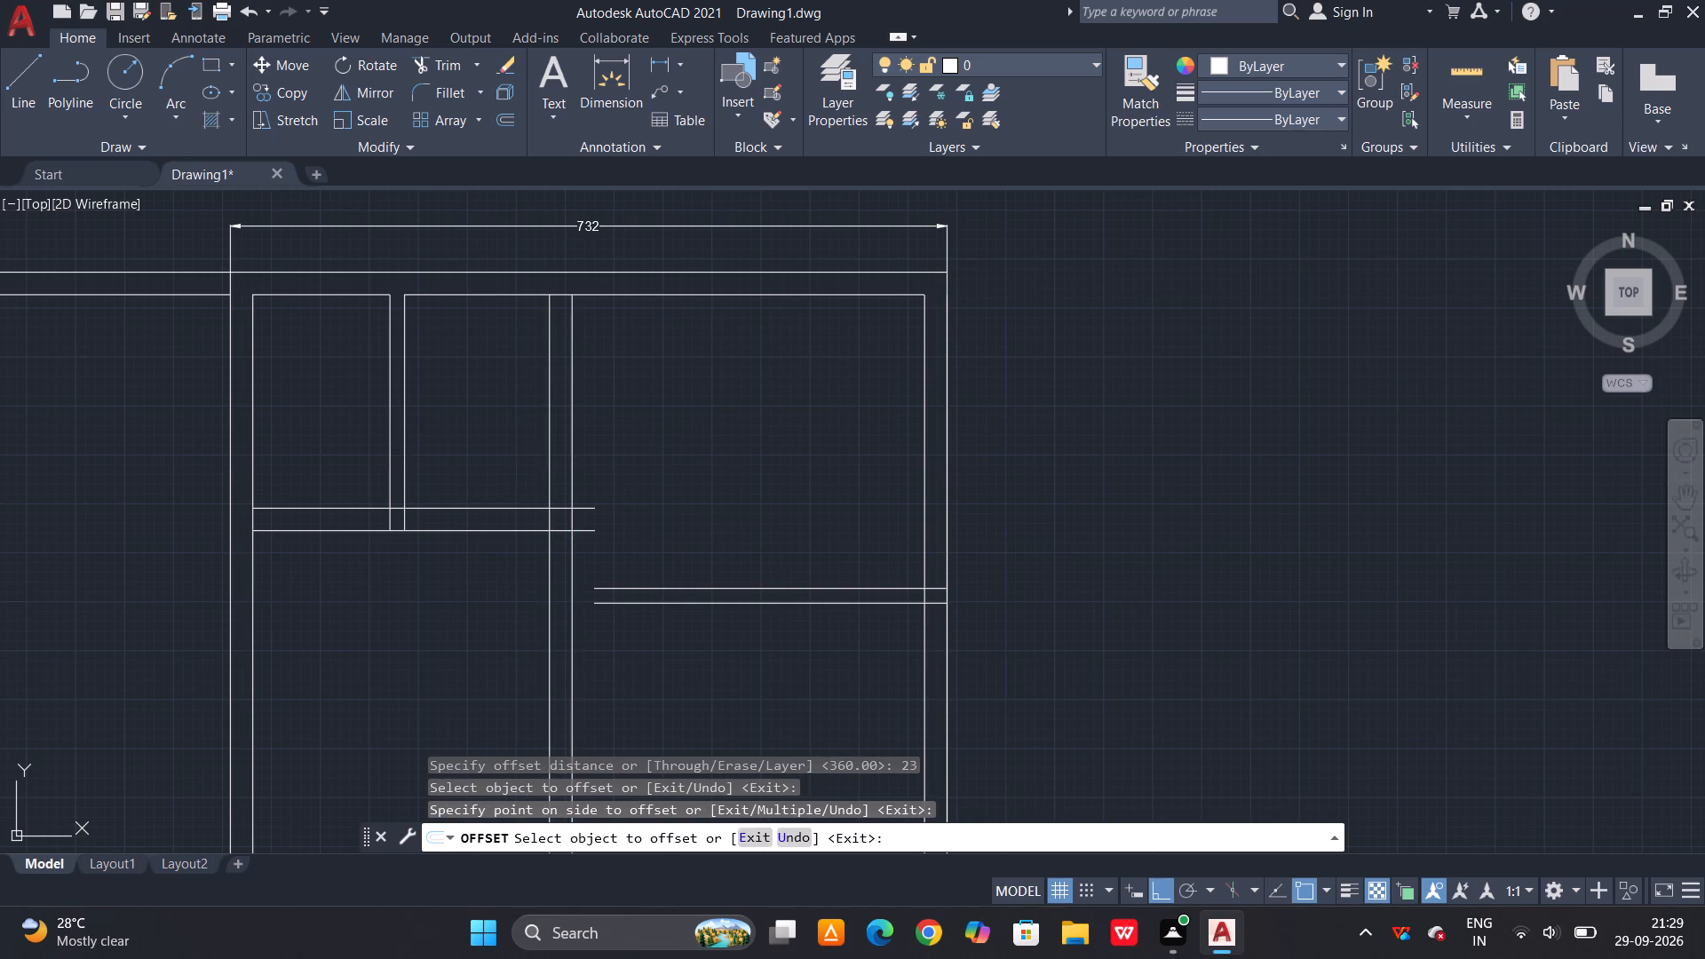
key(Escape)
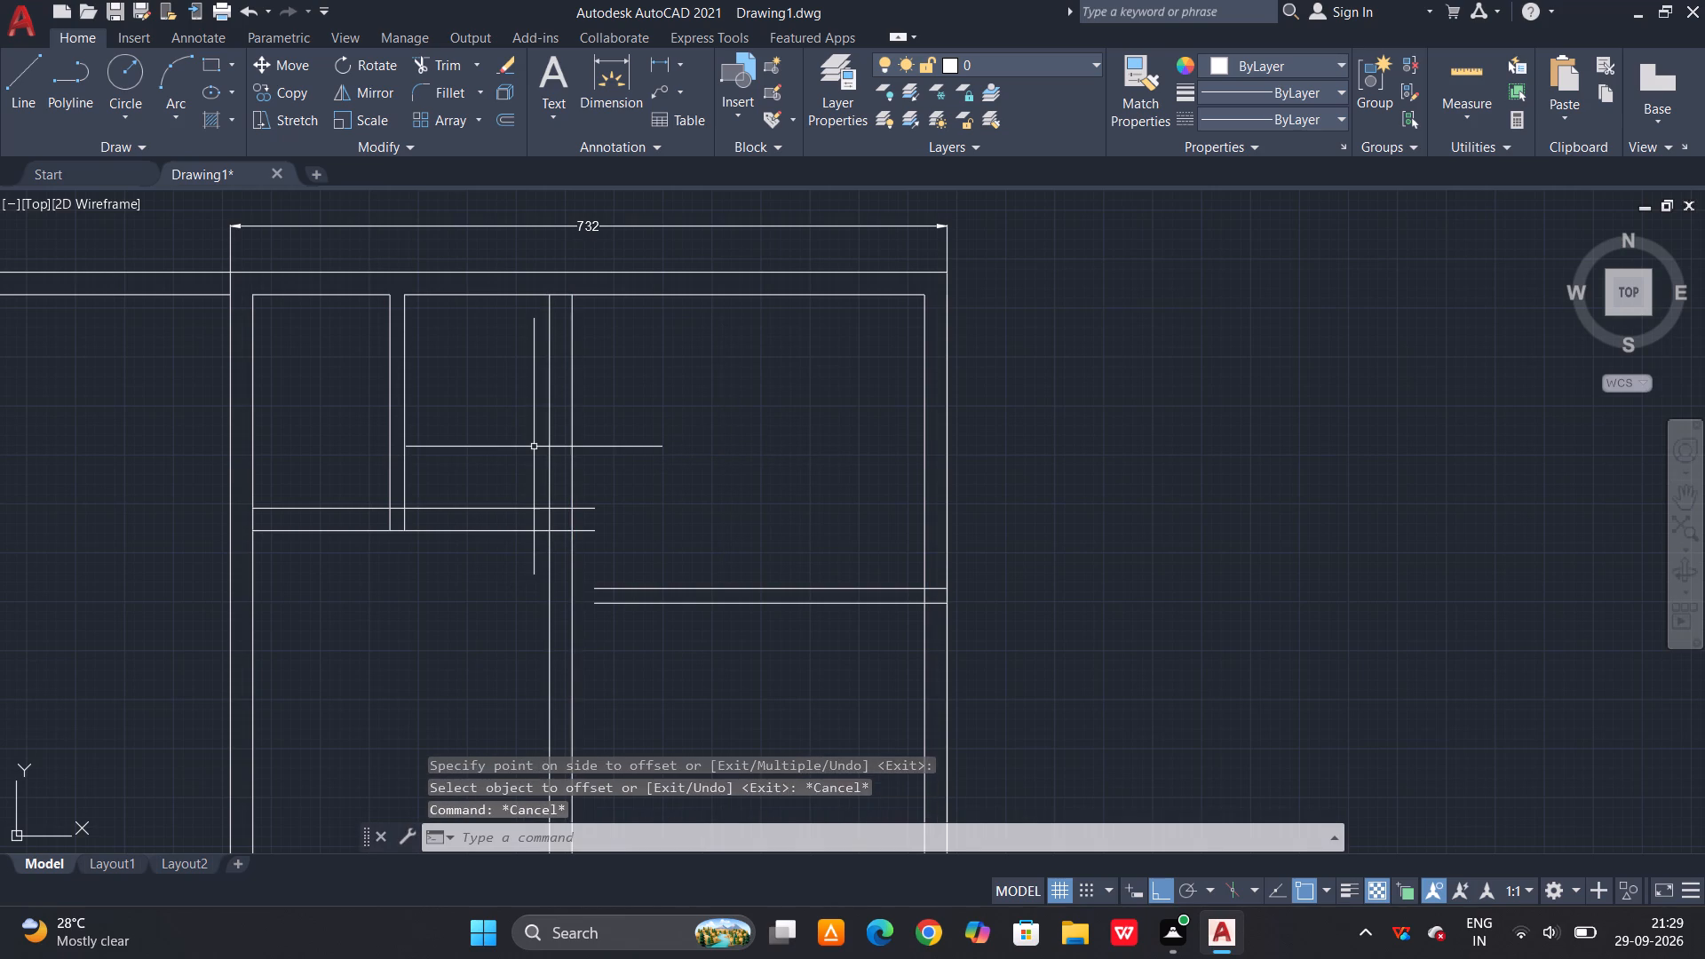
key(Escape)
Trim the small rooms' lower wall lines past the new vertical wall, and that wall's left line between them.
text(TR)
key(space)
key(space)
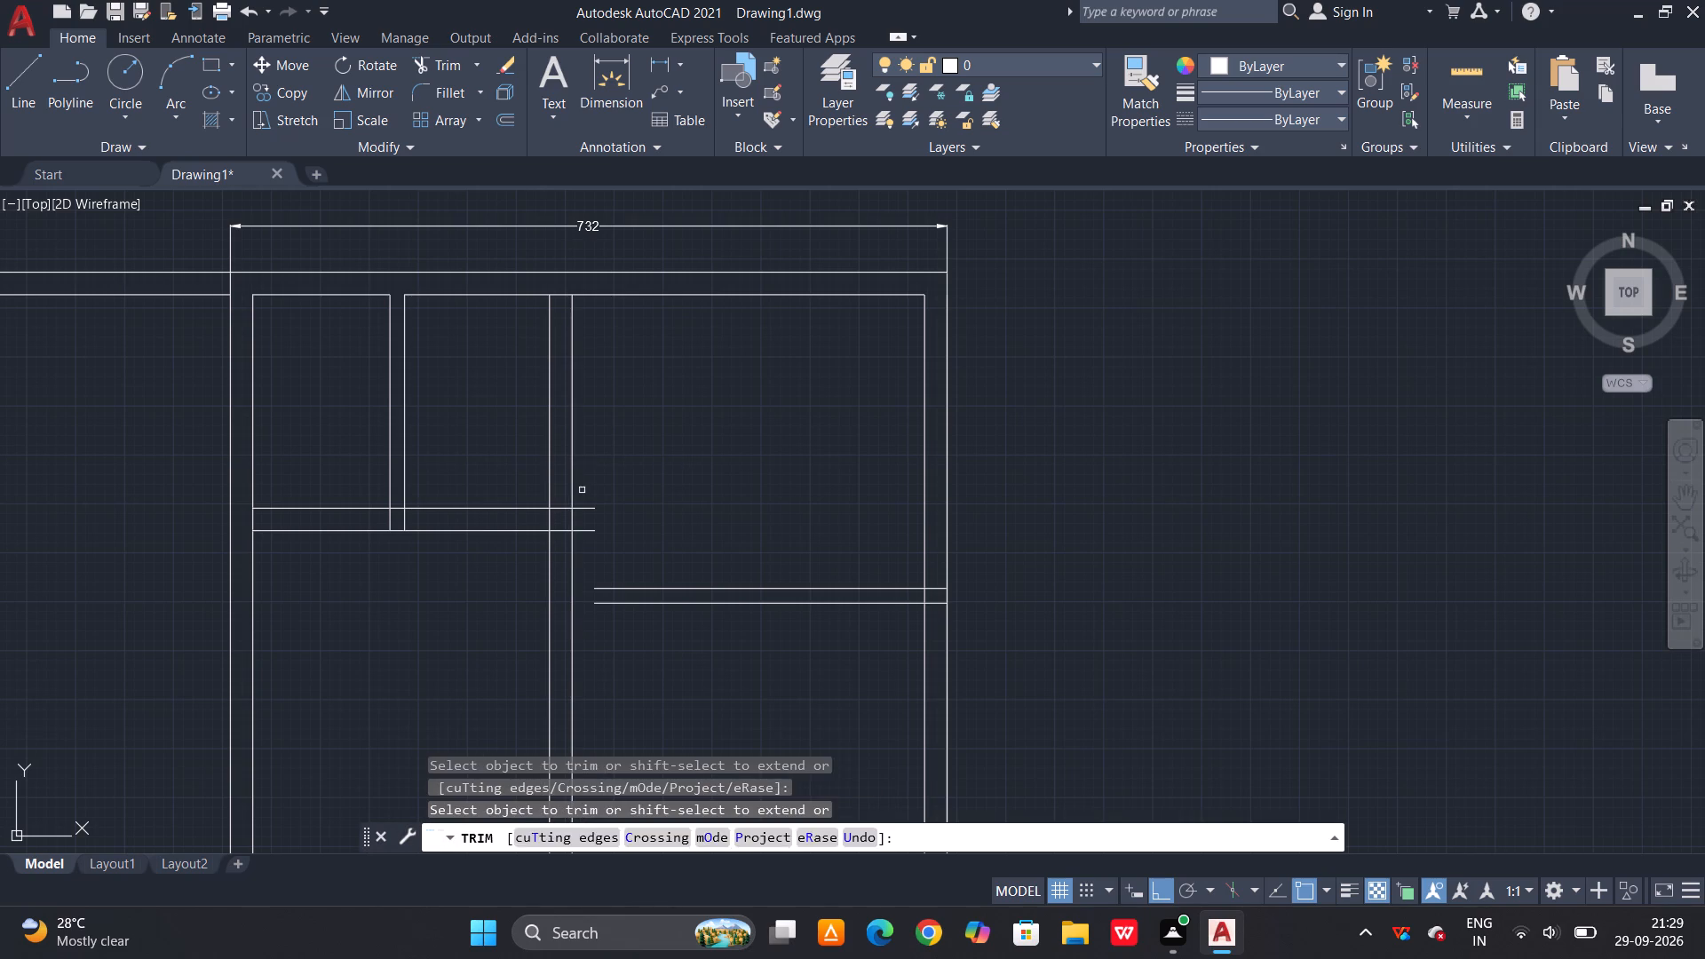
drag(584, 495, 586, 503)
click(580, 551)
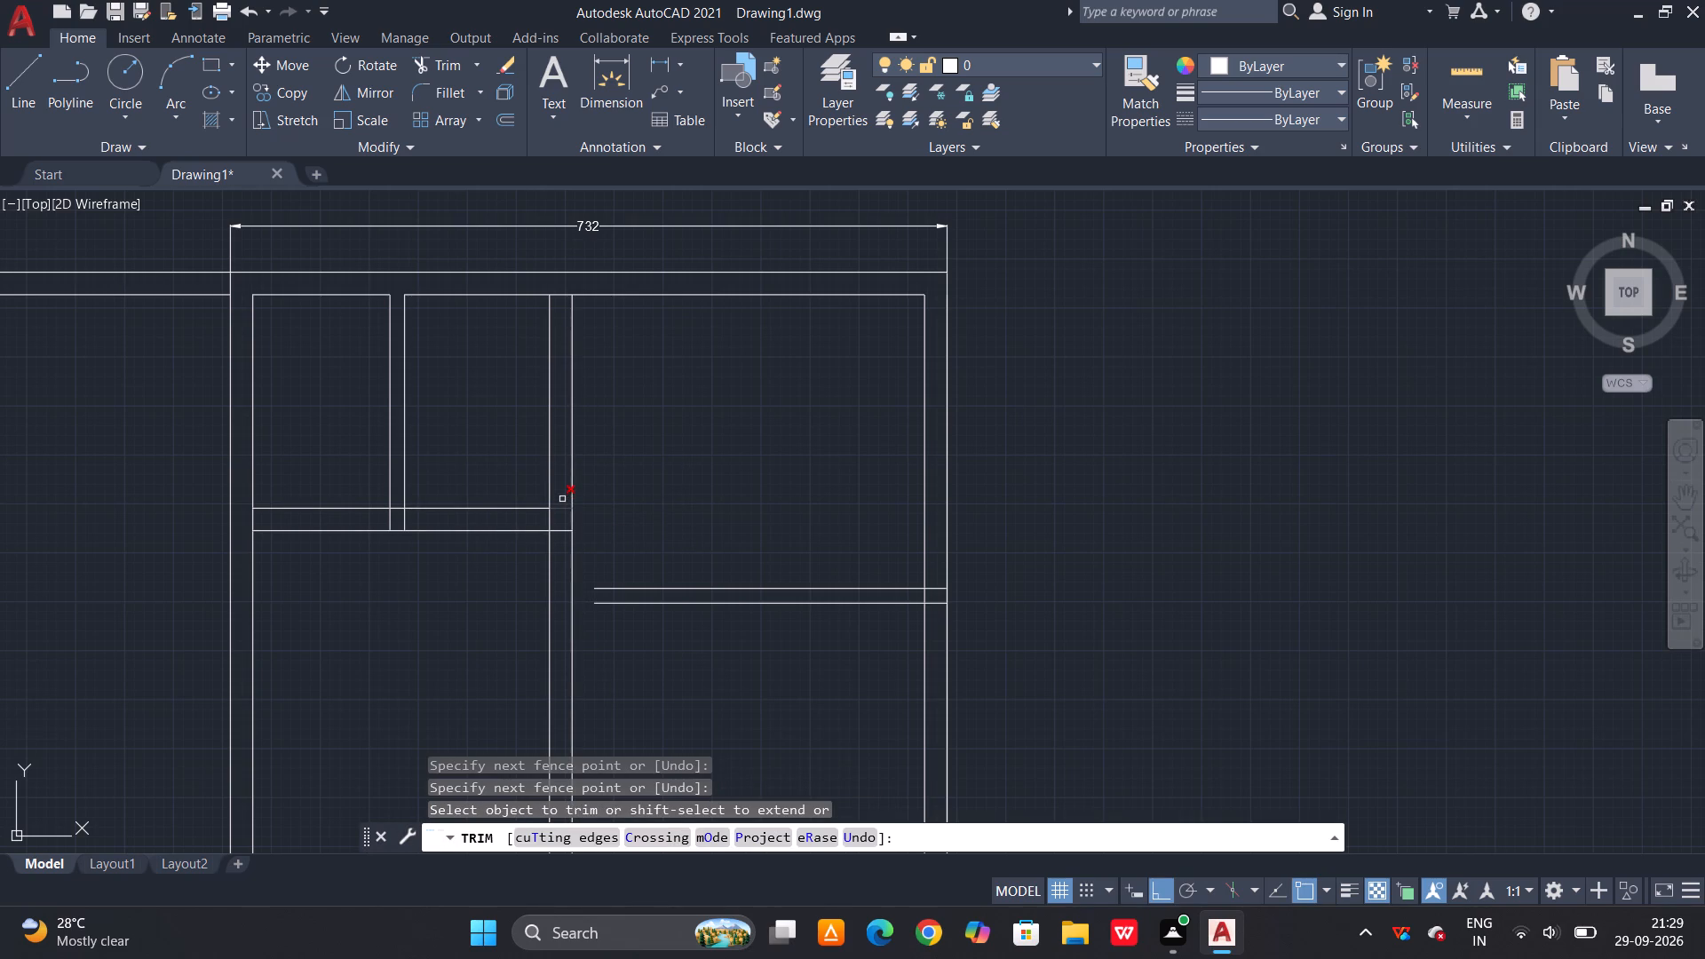
scroll(560, 495, up, 1)
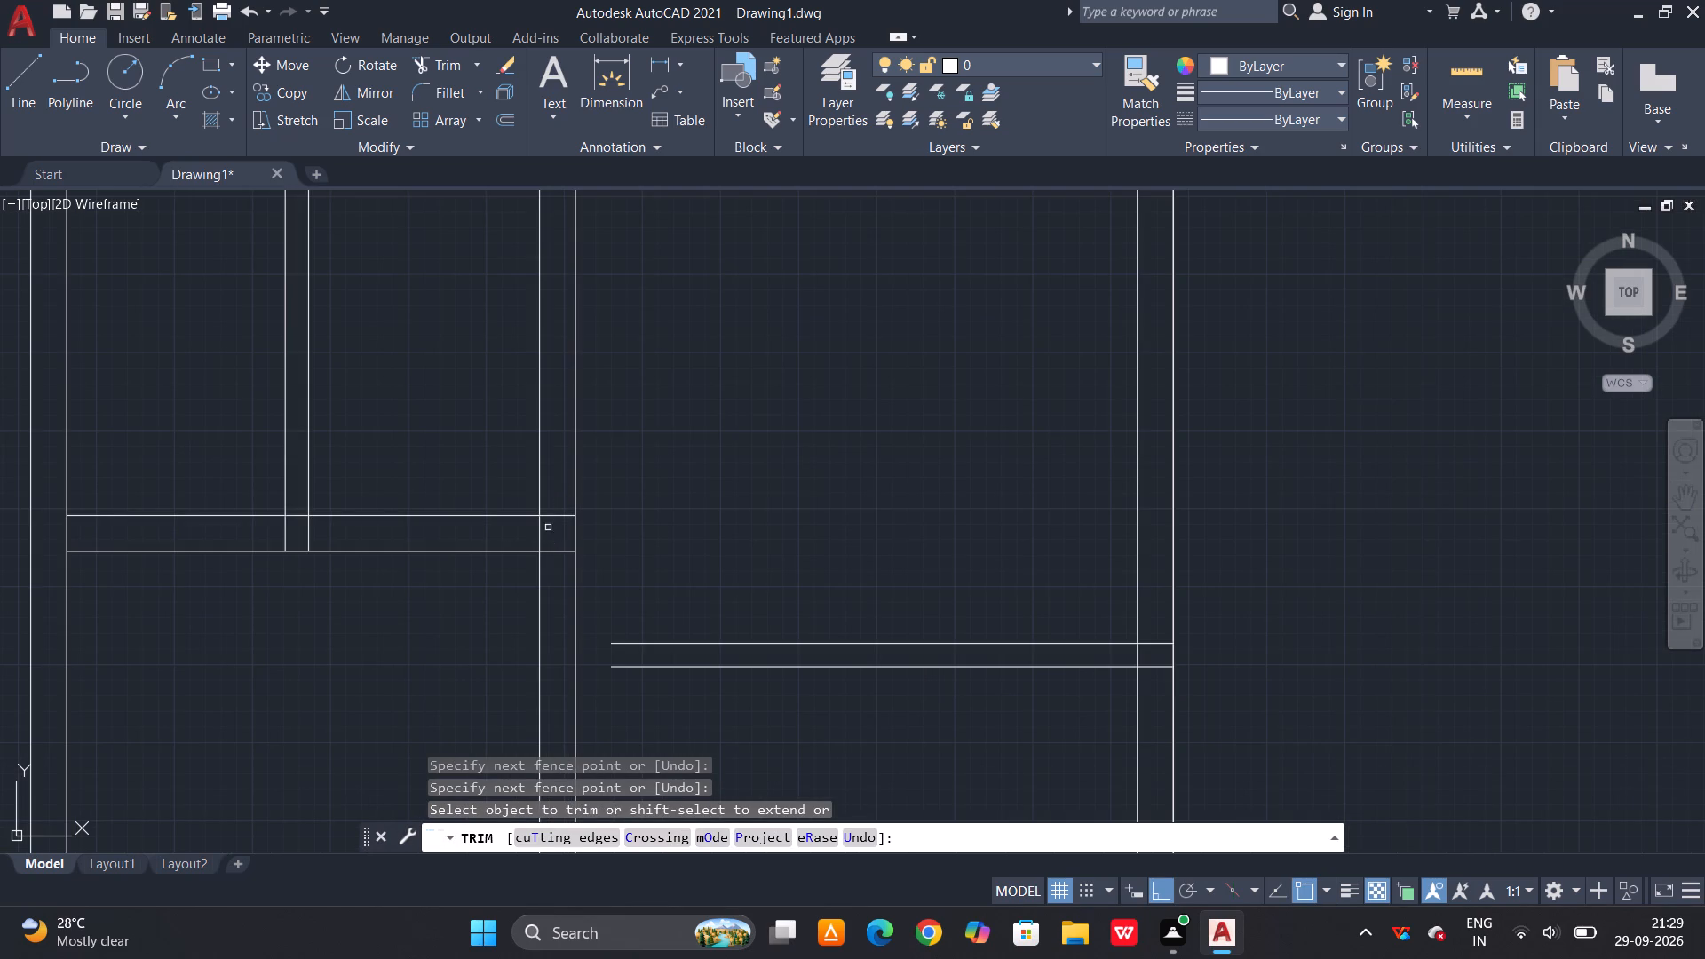
click(548, 527)
click(520, 534)
scroll(705, 492, down, 1)
key(Escape)
key(Escape)
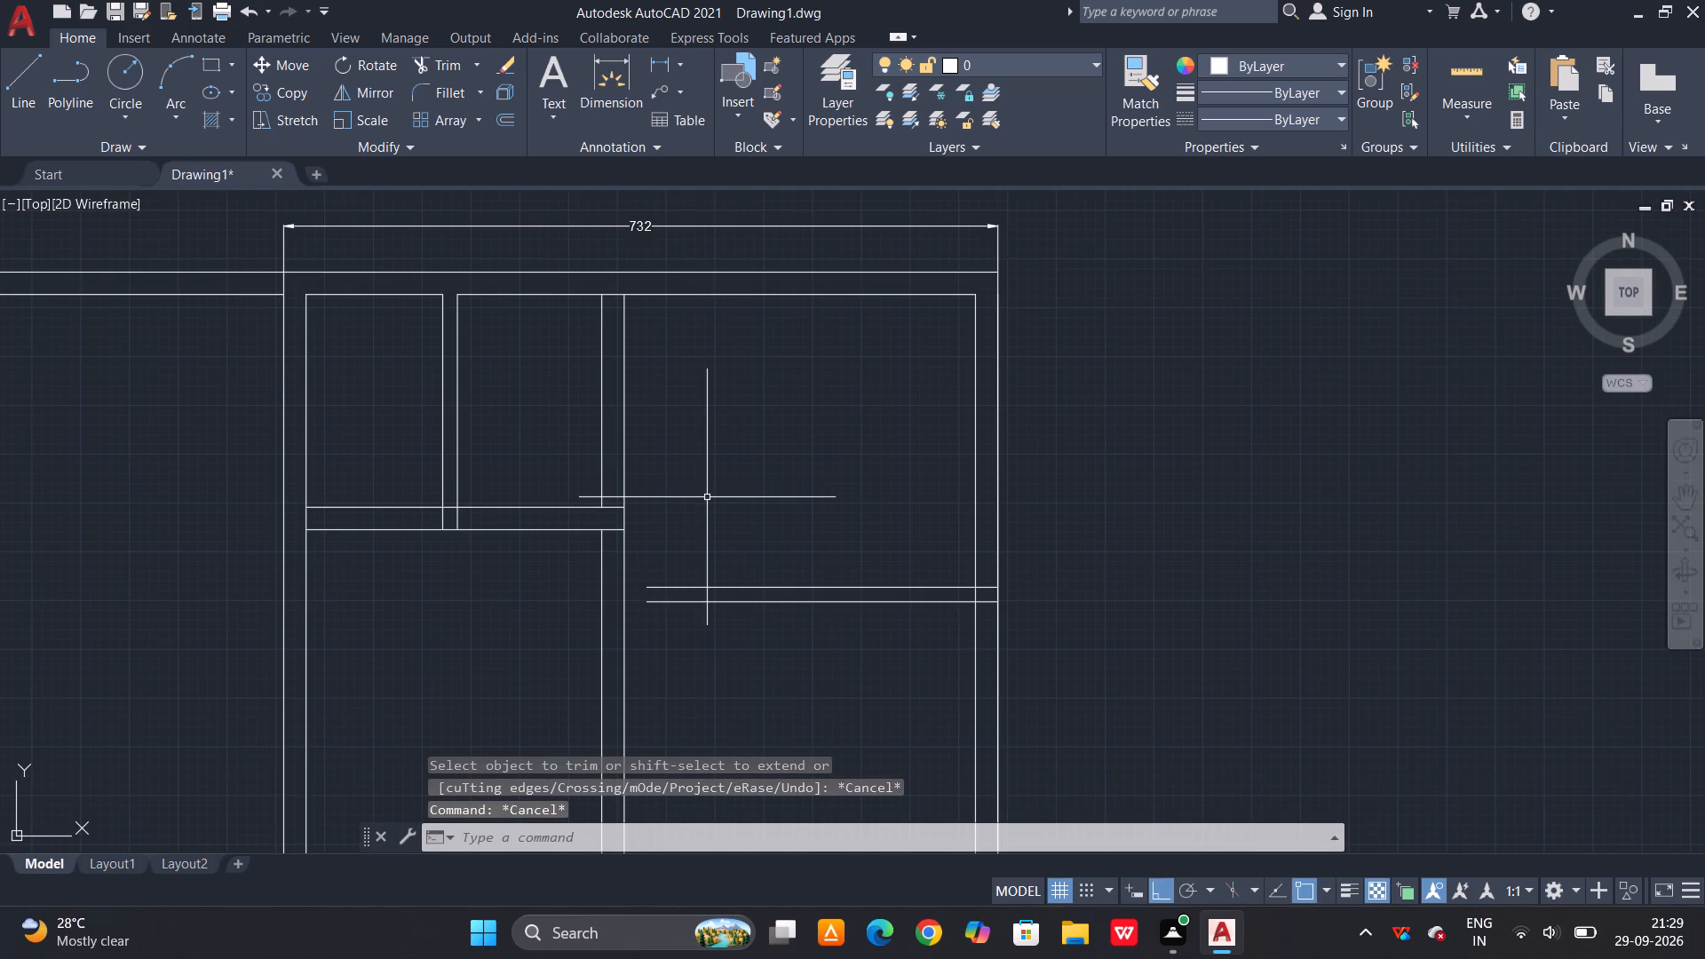
Extend the right-hand room's two lower wall lines to the new vertical wall, carrying the bottom line through to that wall's far line.
text(EX)
key(space)
key(space)
drag(727, 541, 726, 562)
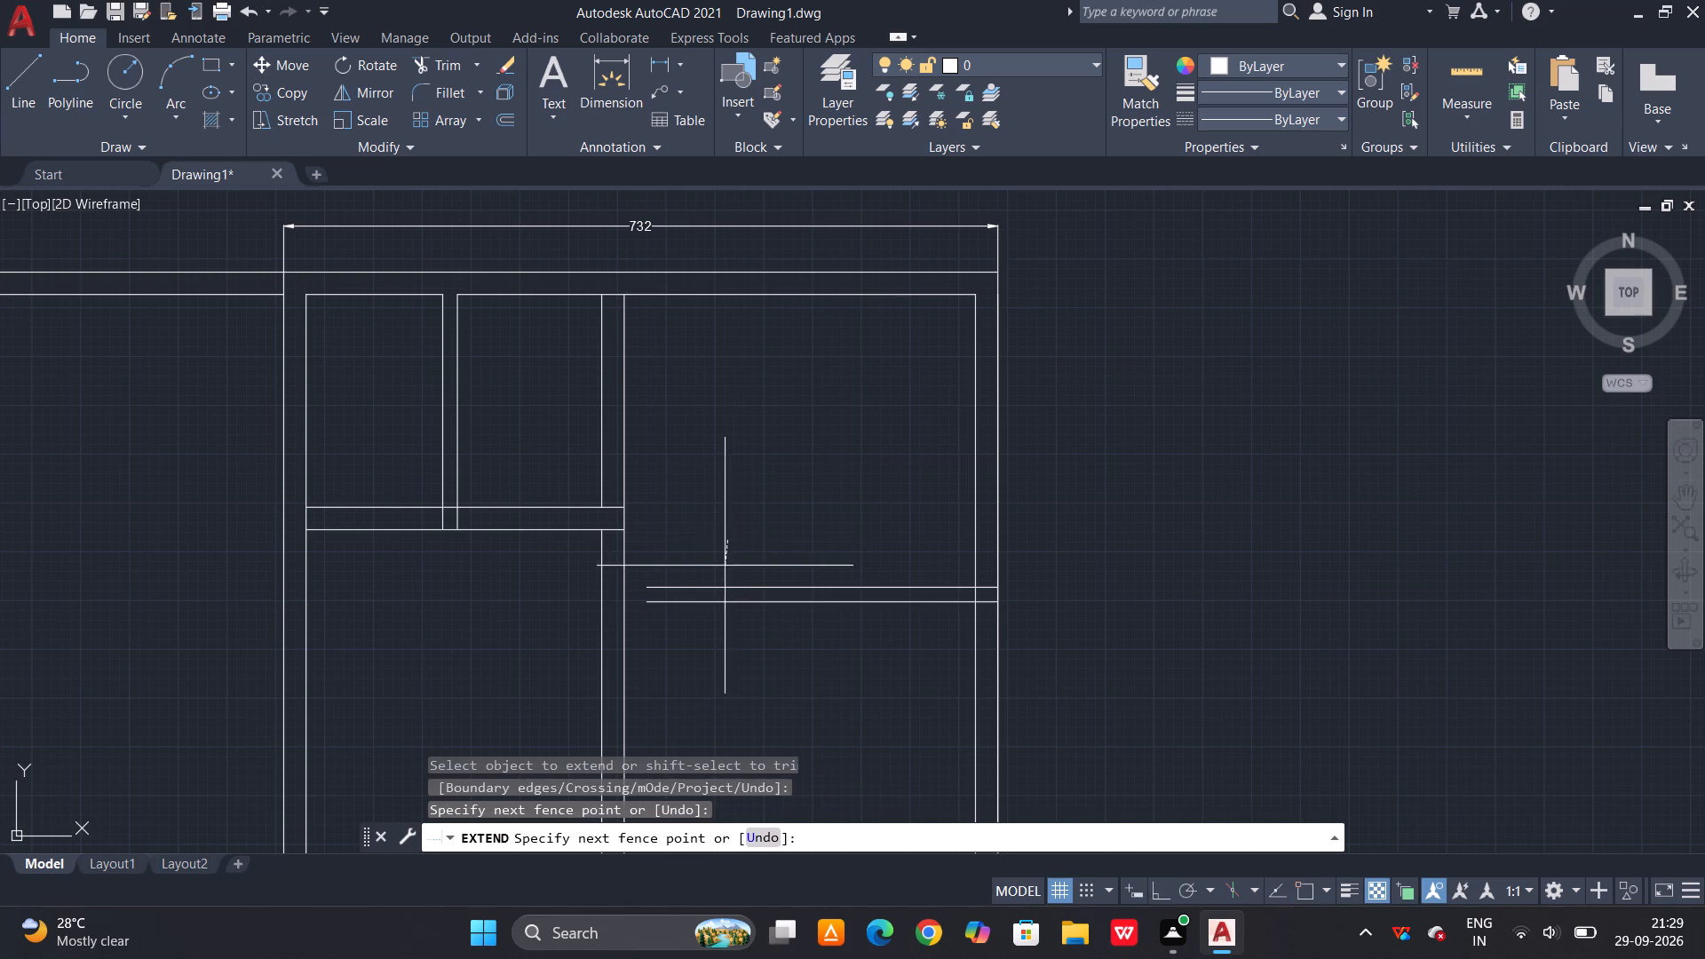
click(663, 626)
scroll(724, 448, down, 1)
scroll(677, 543, up, 2)
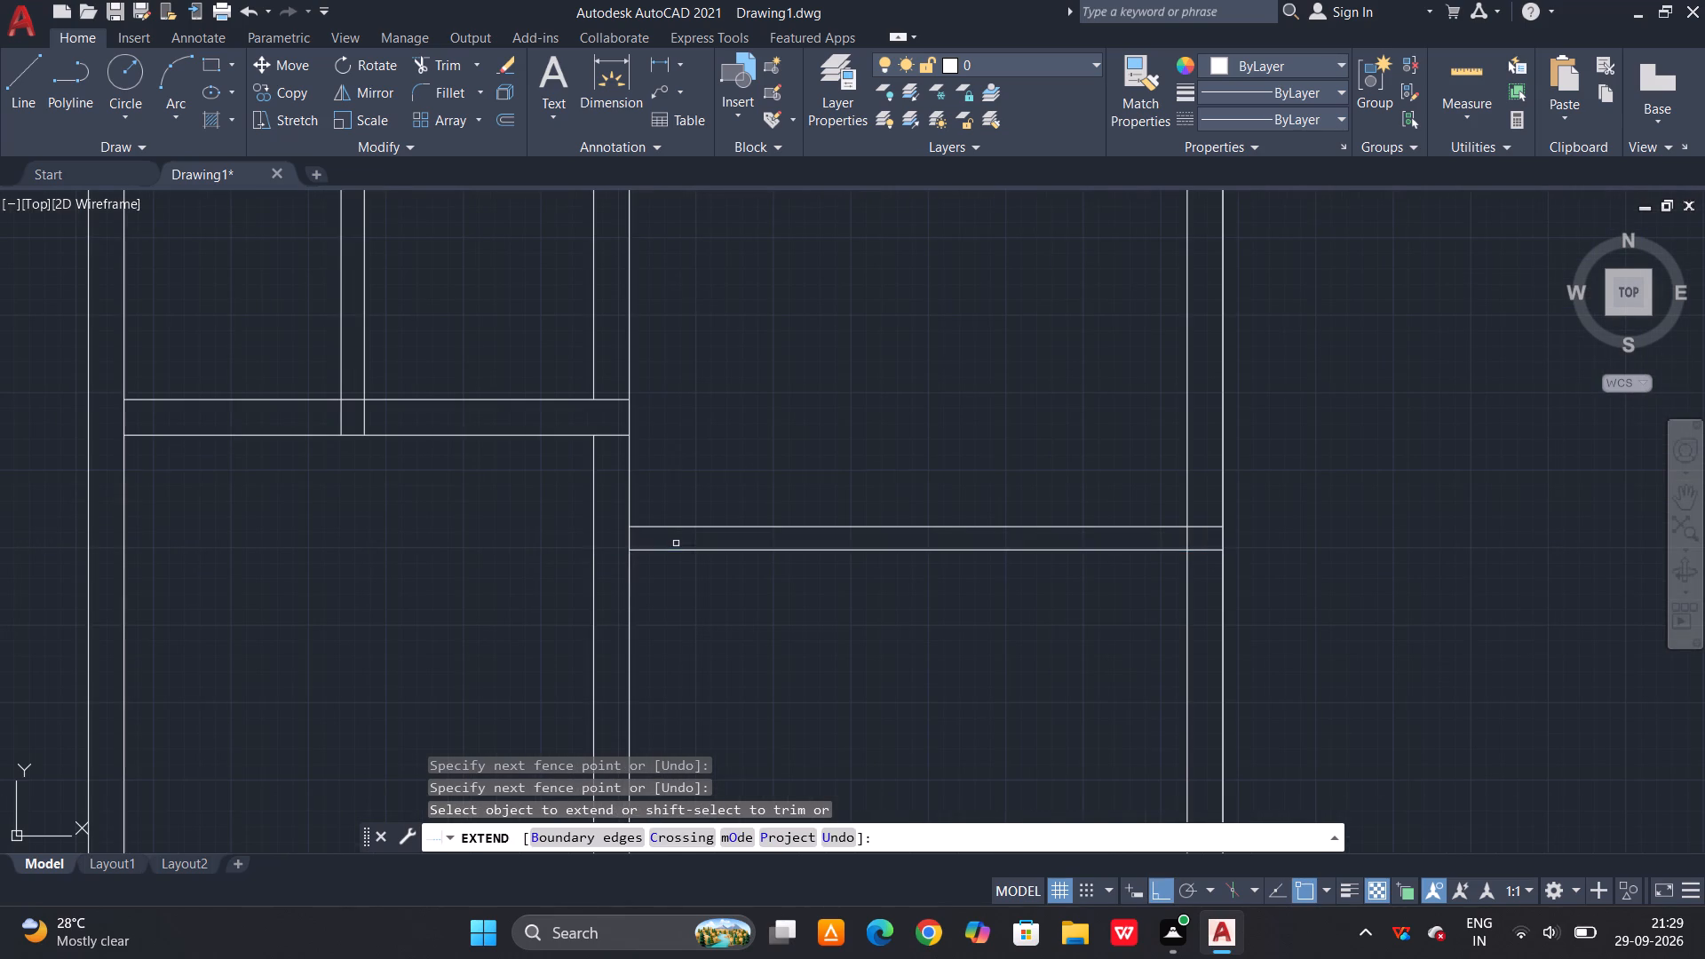
click(673, 551)
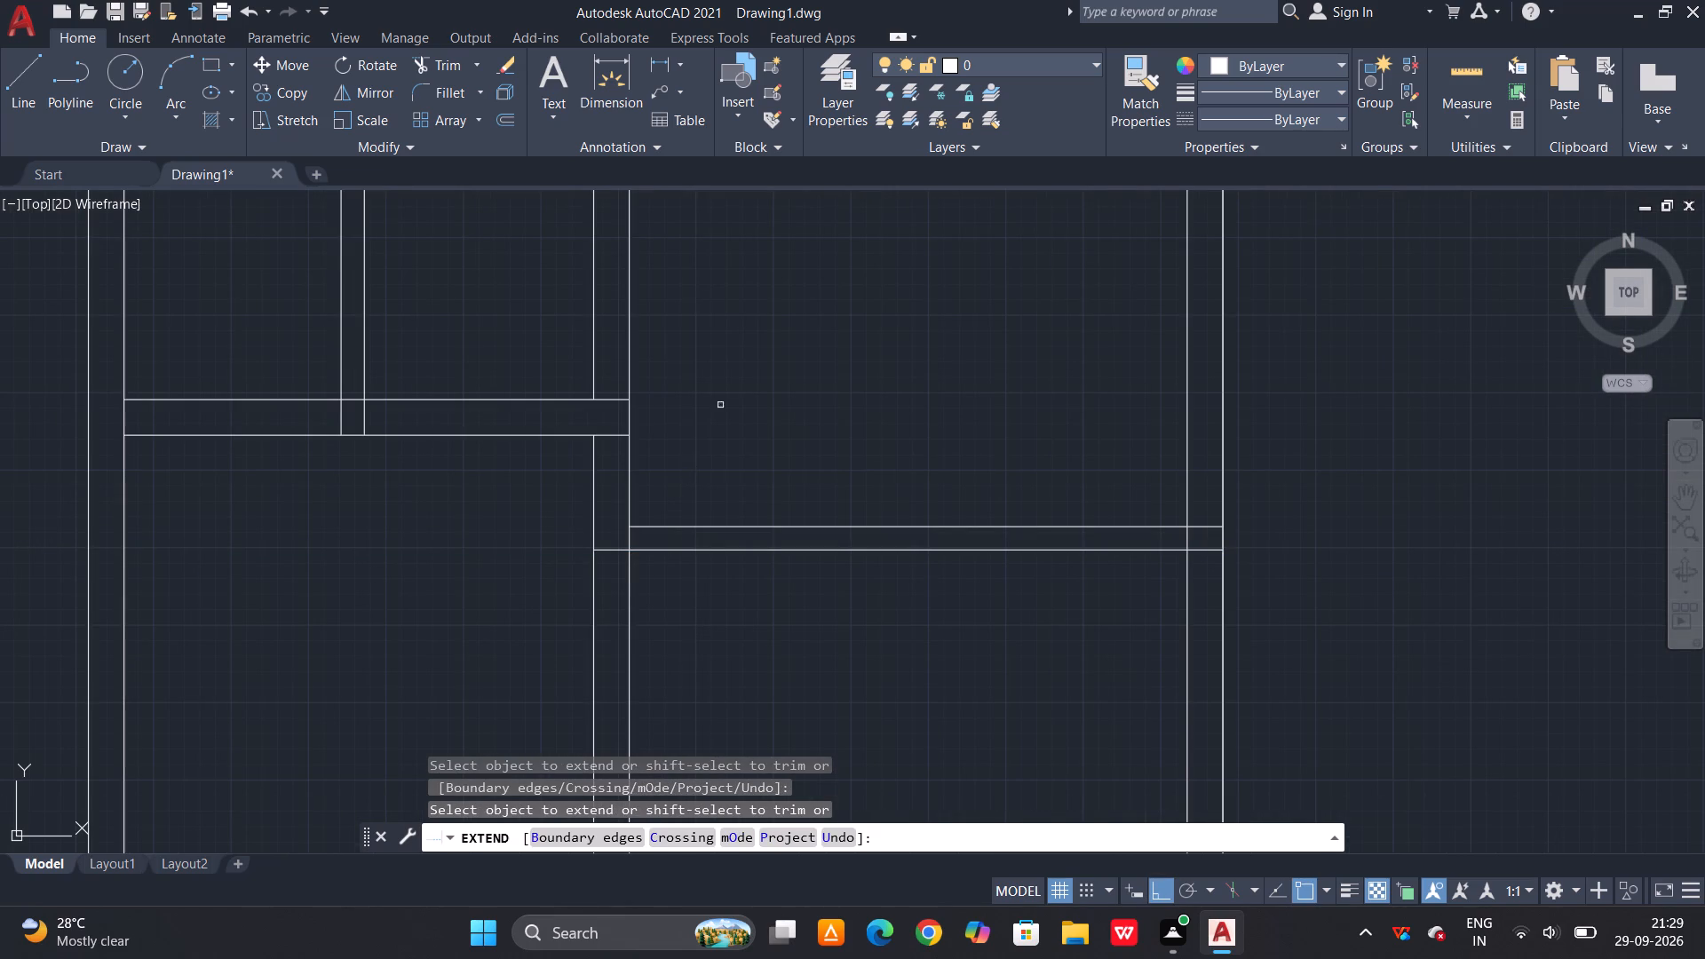
scroll(726, 389, down, 2)
key(grave)
key(Escape)
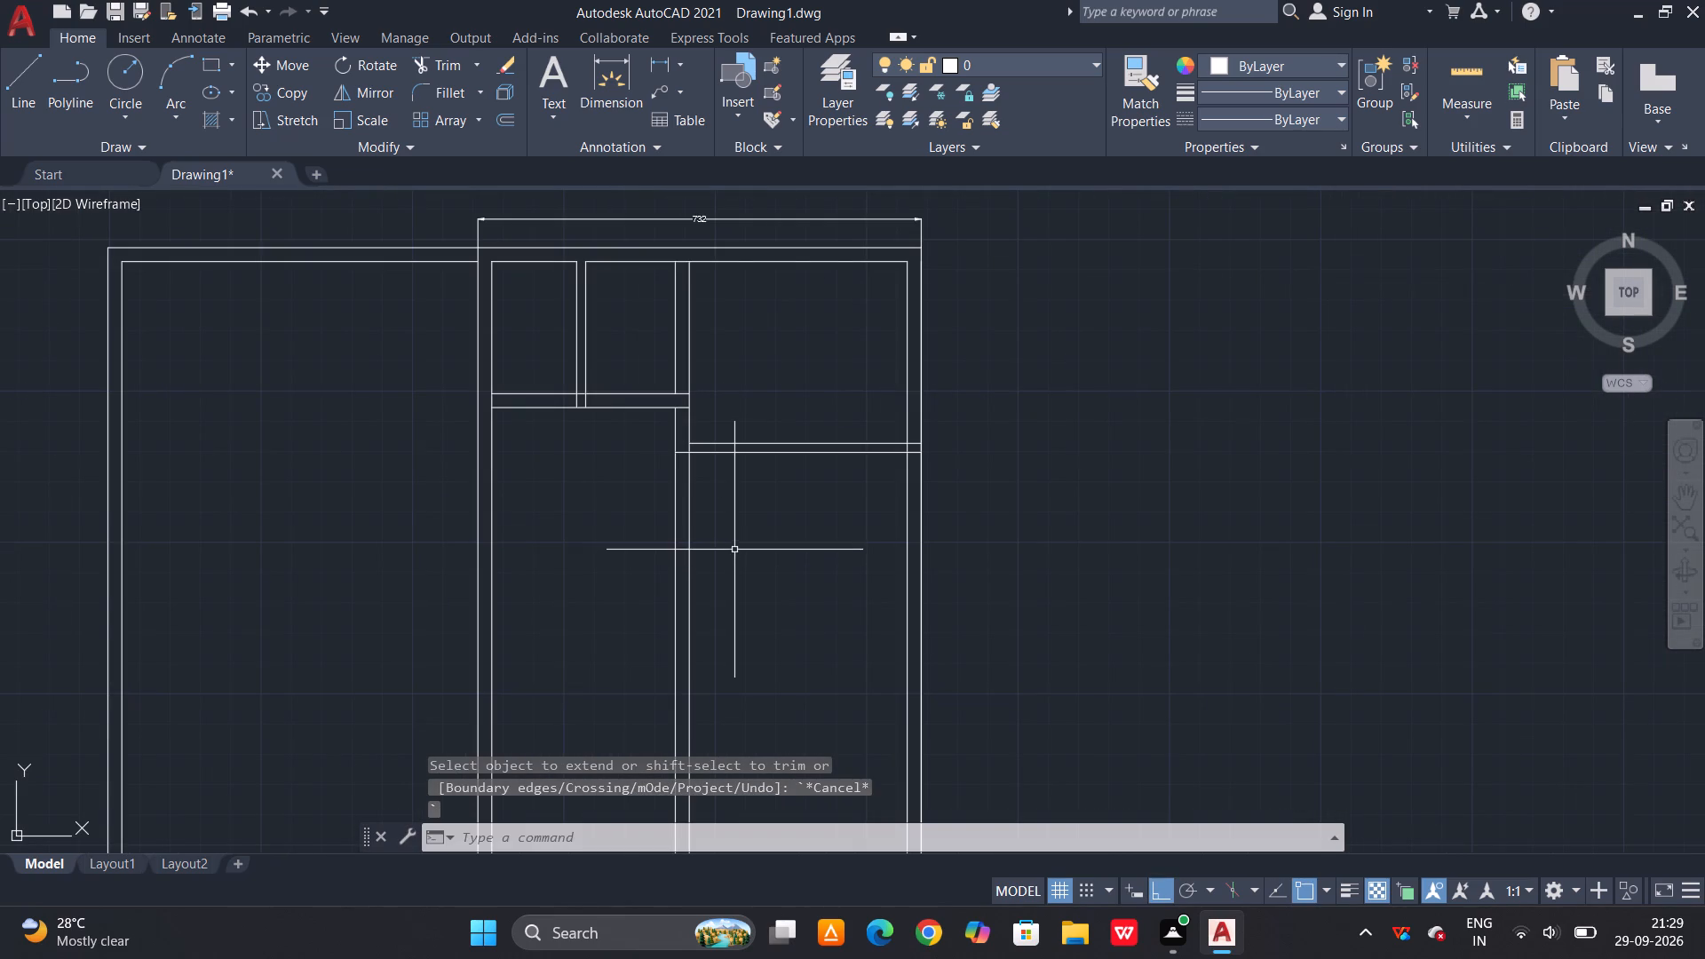
Offset the bottom line of the small rooms' lower wall 572 downward.
middle_drag(734, 549, 733, 470)
key(Escape)
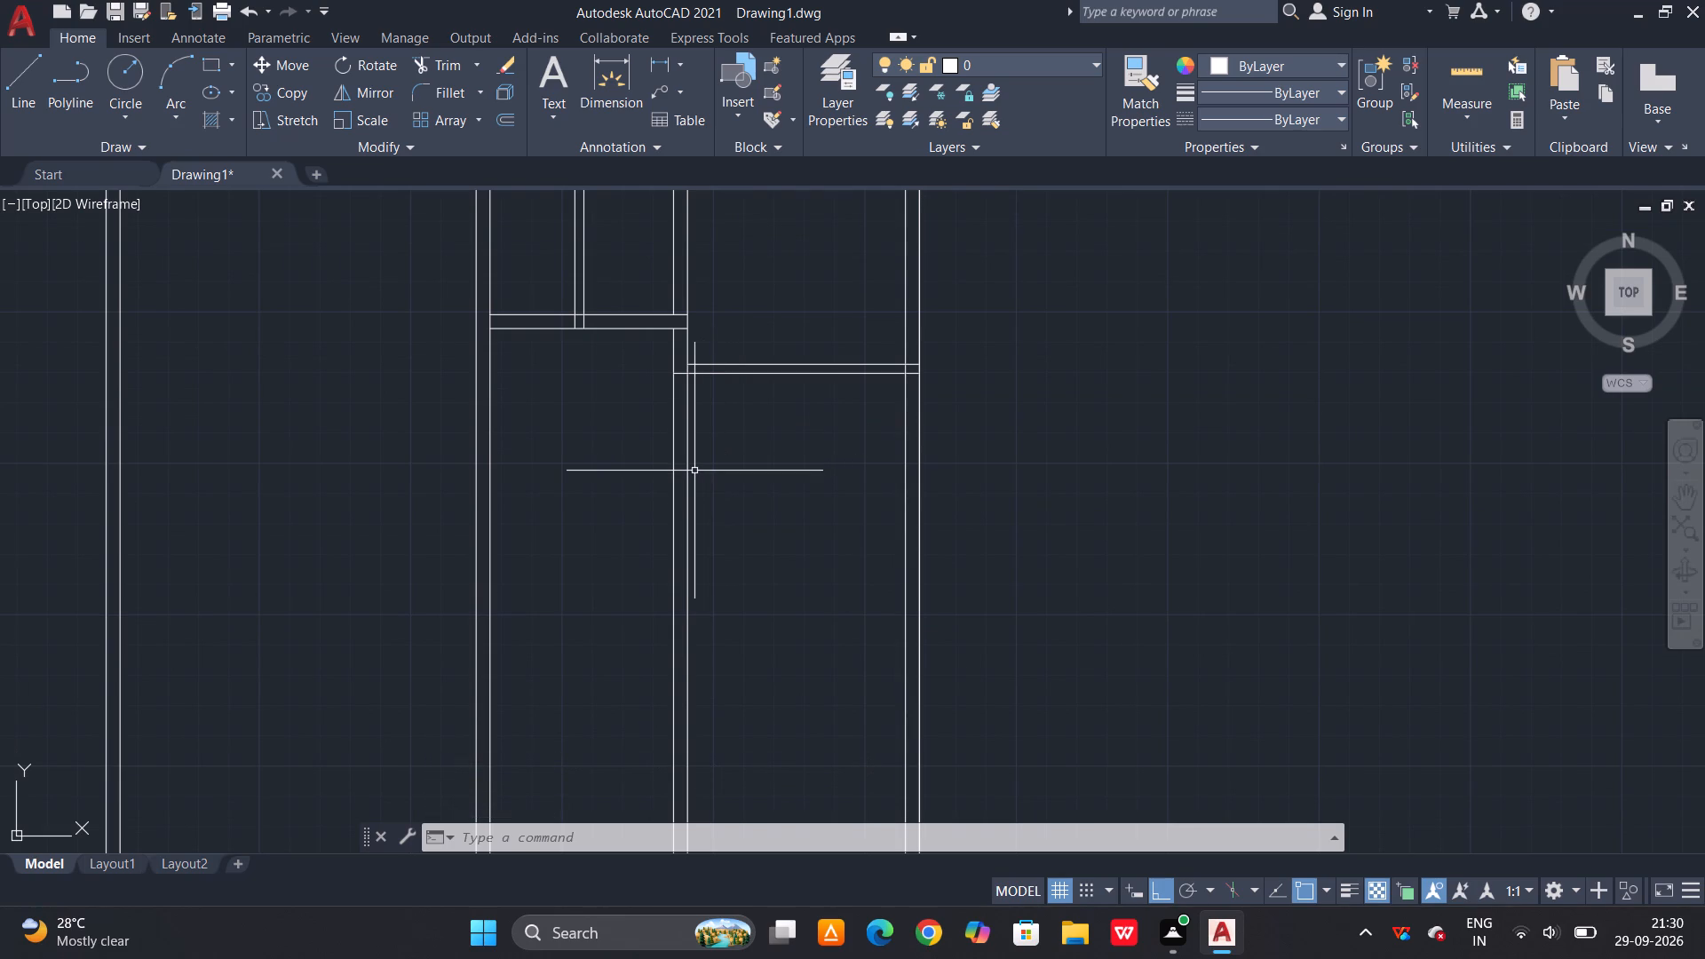
text(O)
key(space)
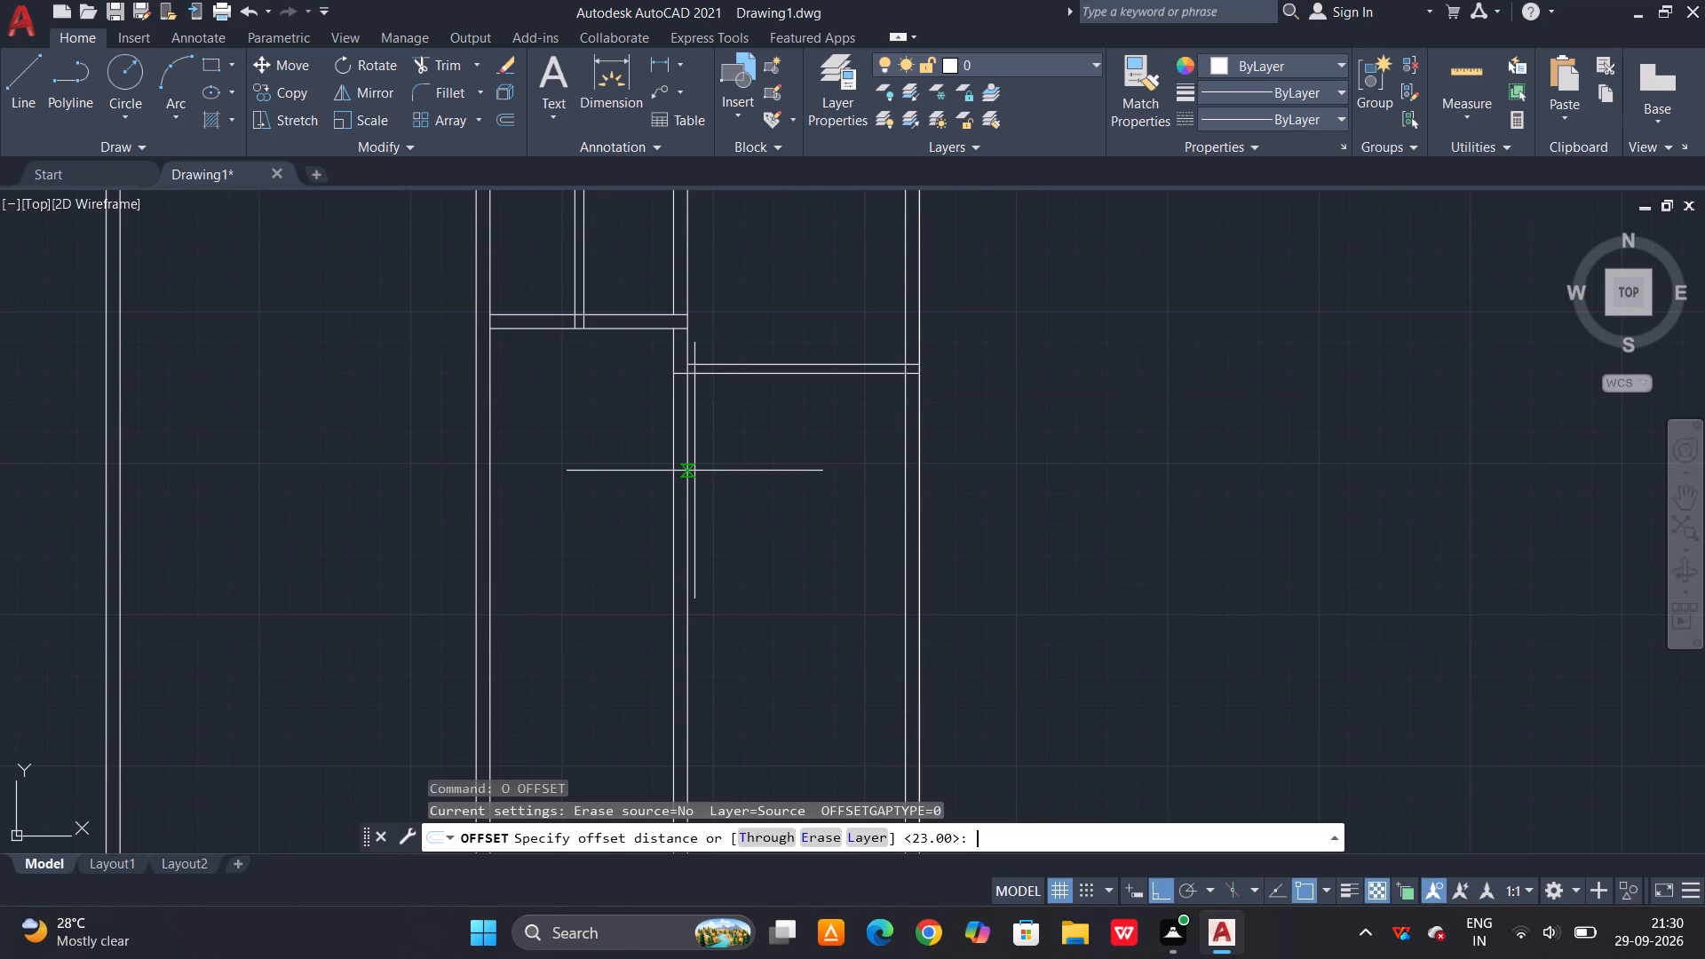
key(5)
text(72)
key(space)
click(646, 329)
click(606, 551)
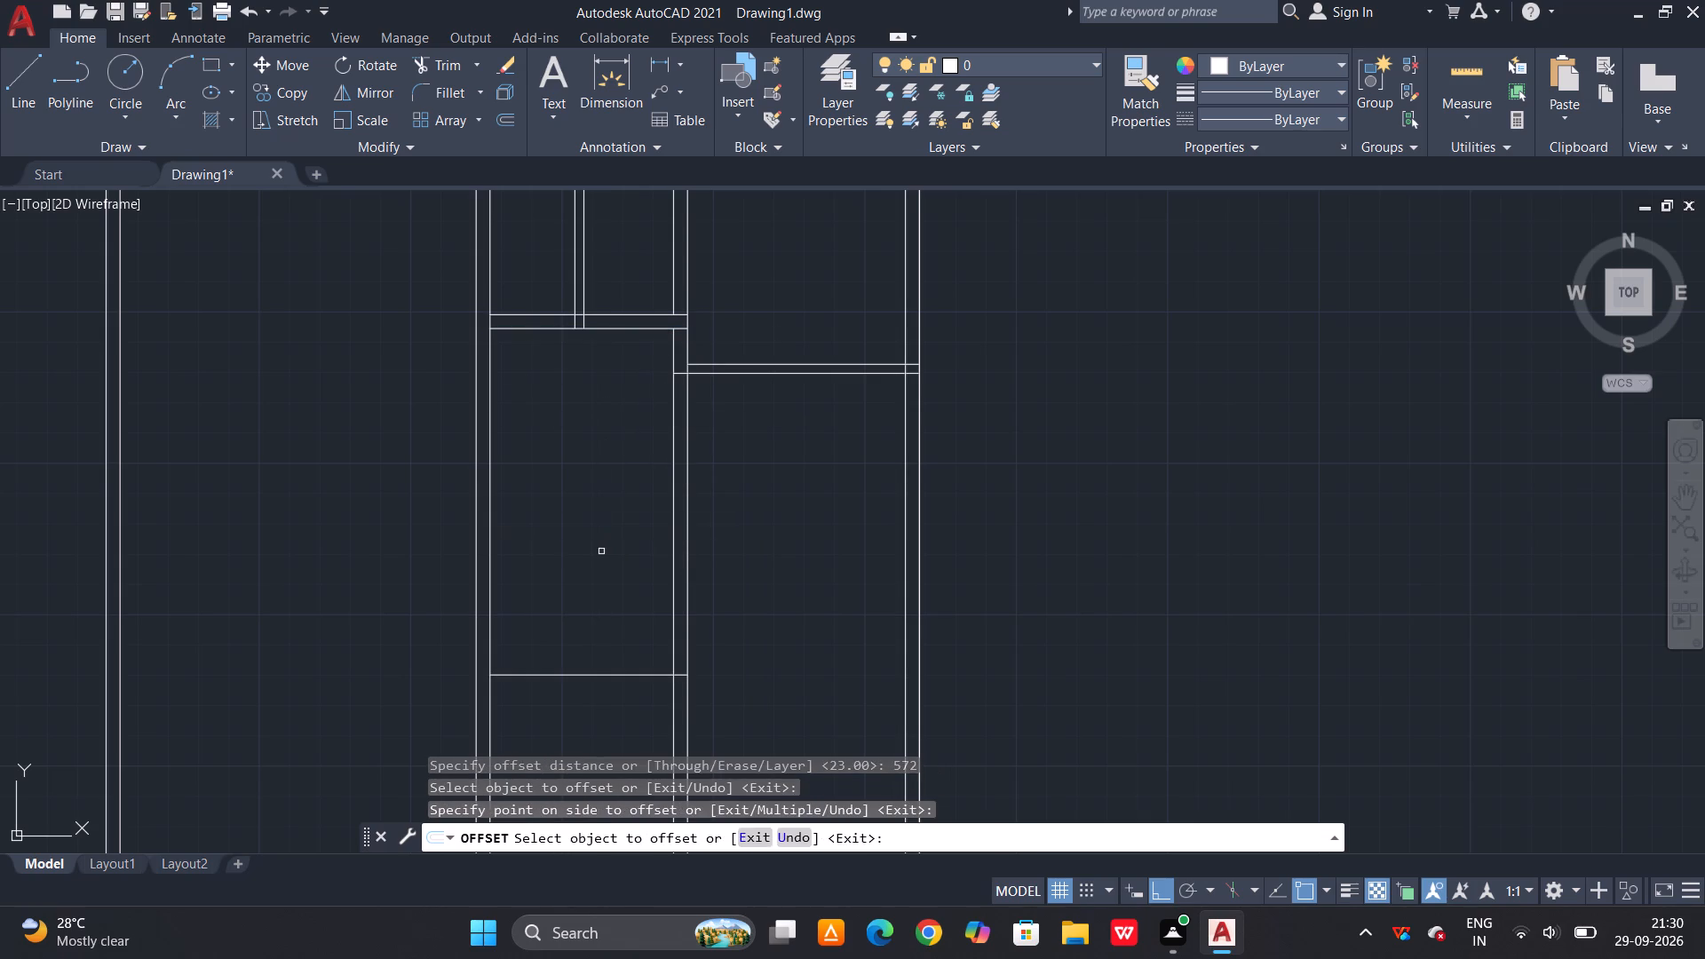
key(Escape)
Measure the clear width of the room below the small rooms, between its two vertical walls.
text(DIM)
key(space)
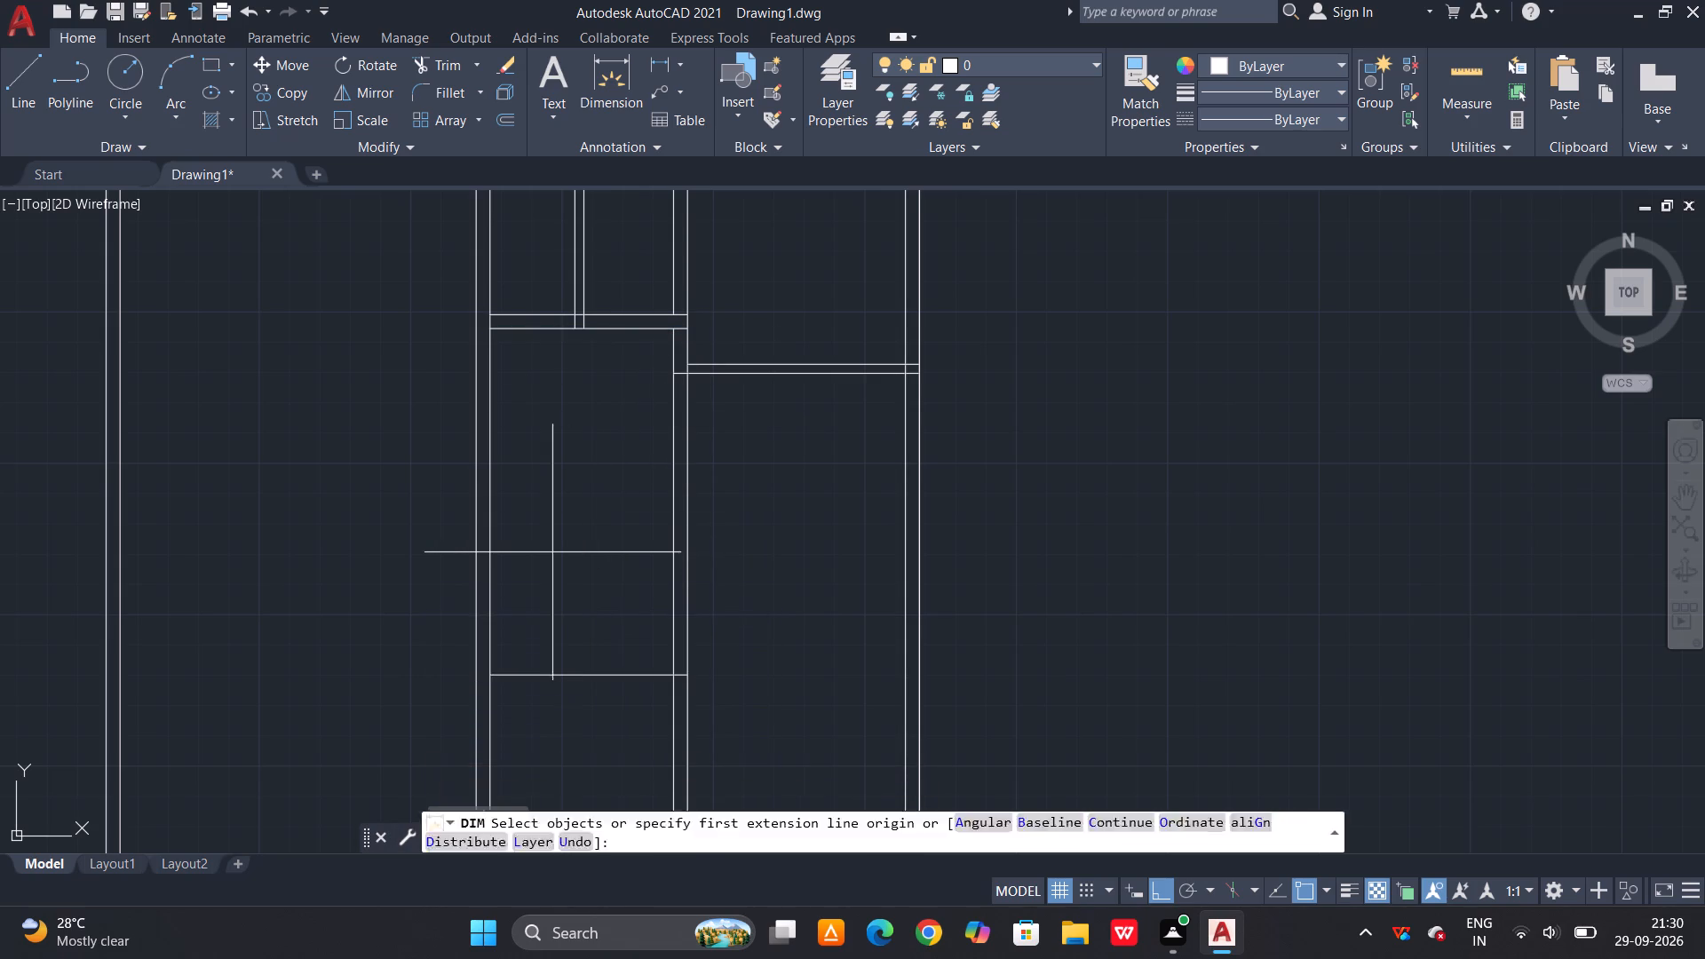
click(490, 676)
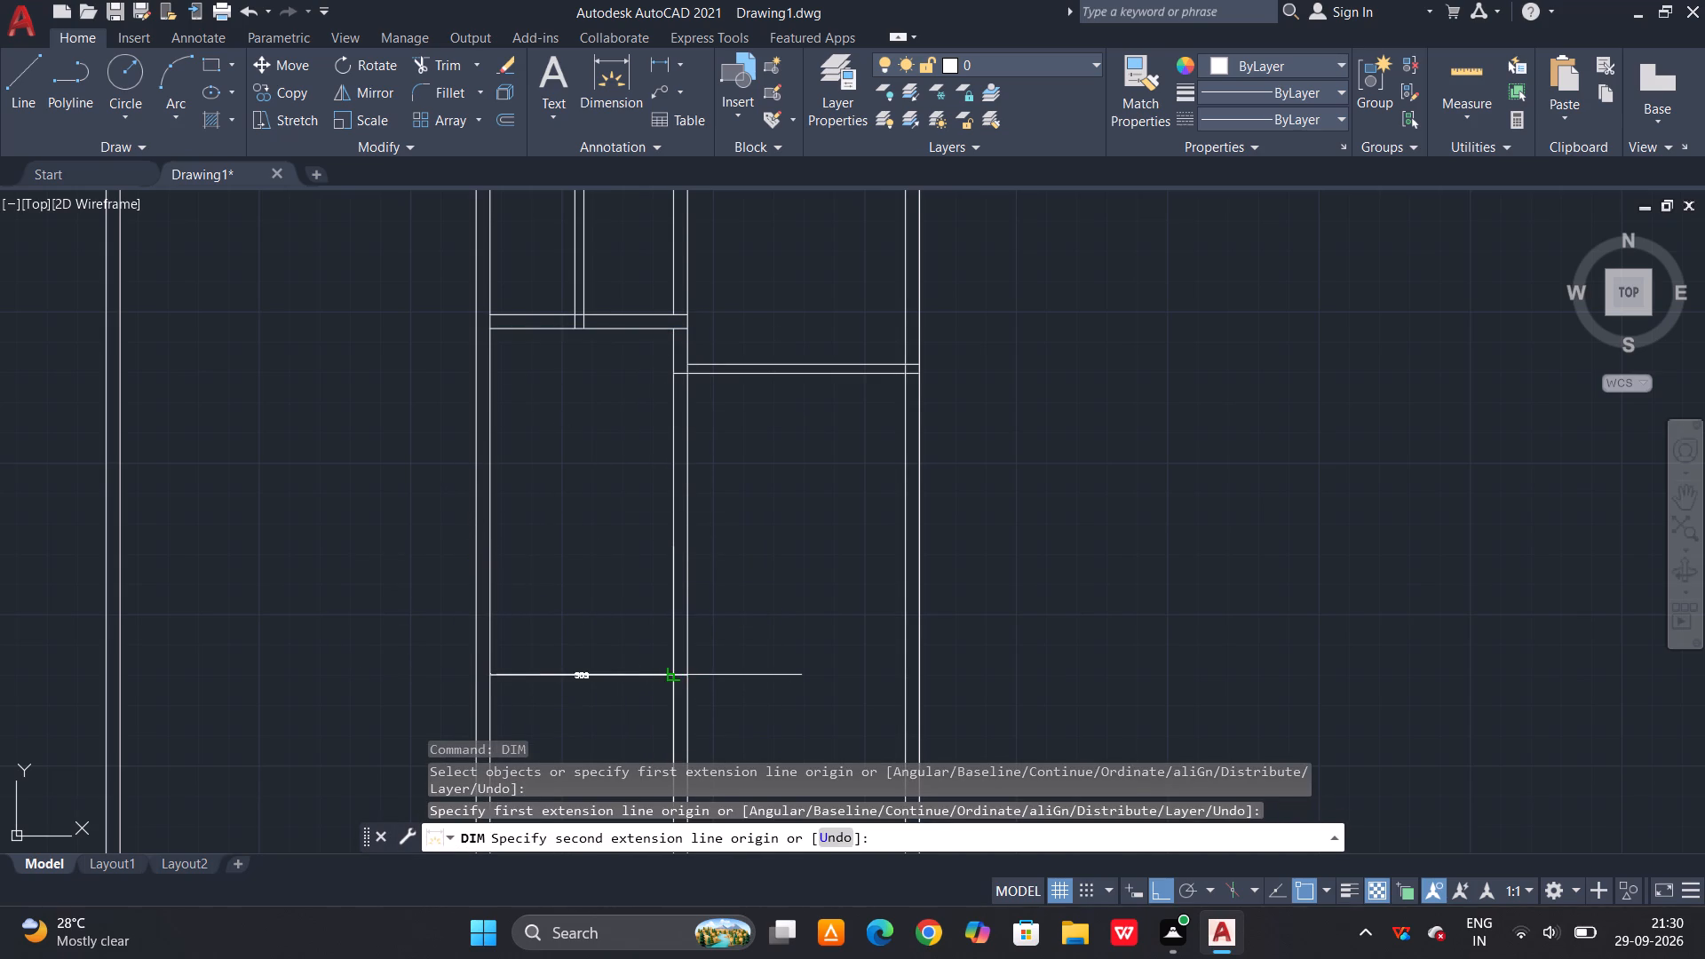
click(671, 674)
scroll(688, 603, up, 4)
scroll(688, 603, down, 2)
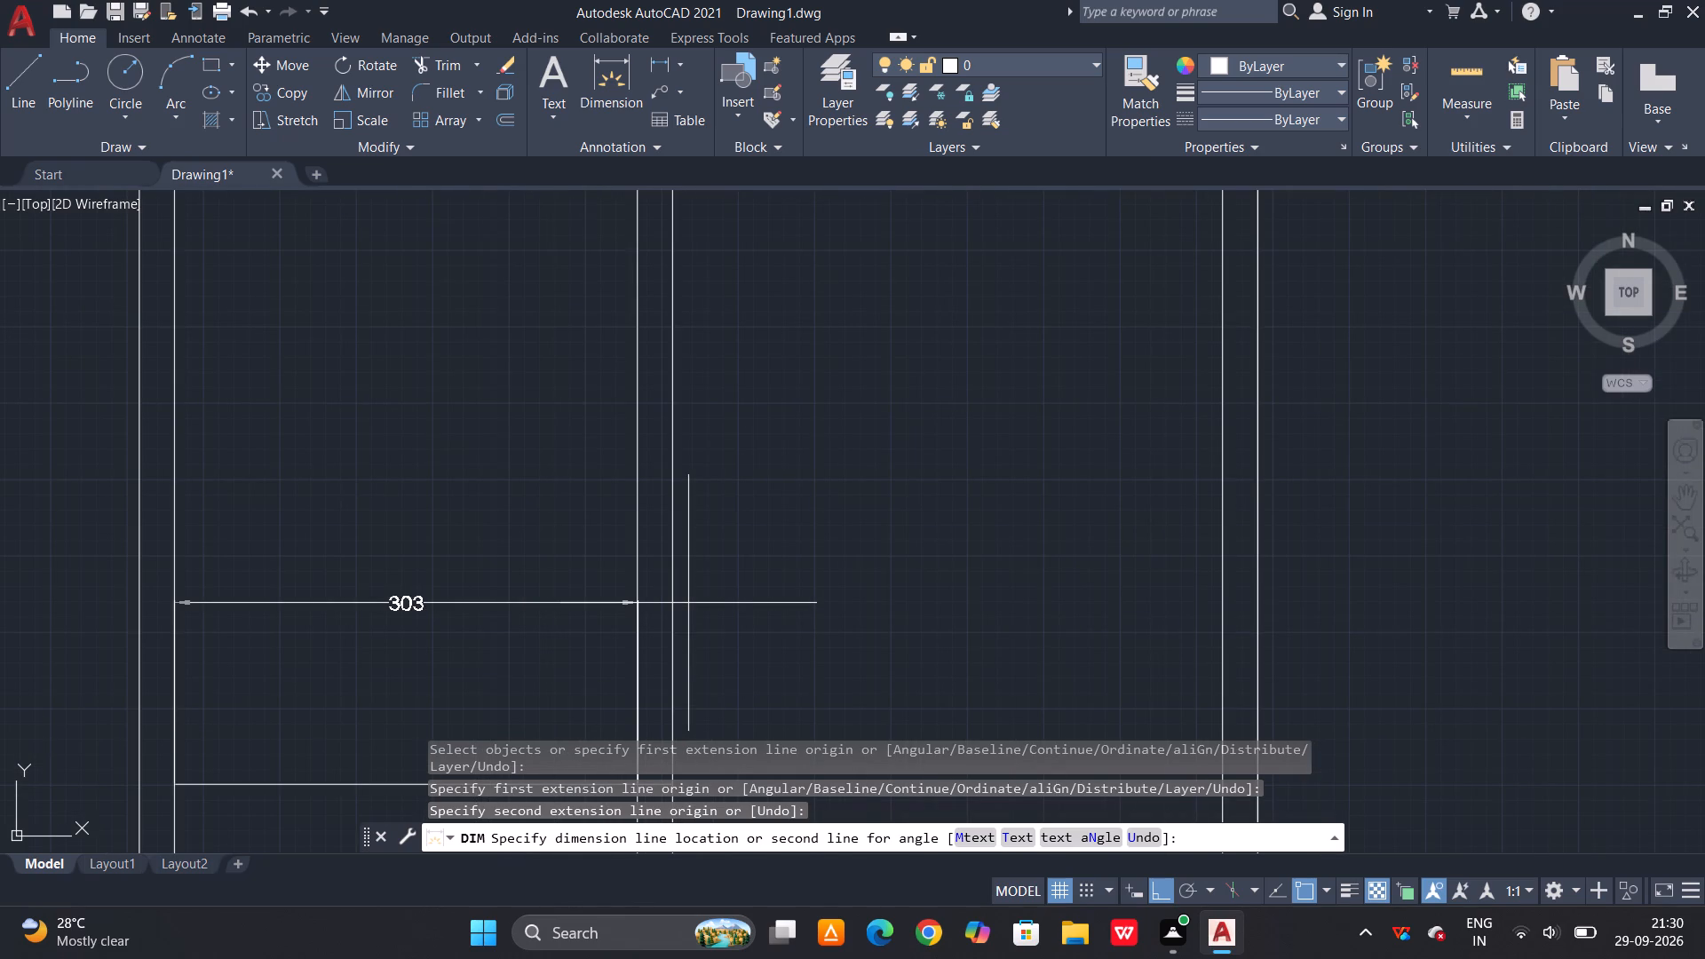
scroll(675, 551, down, 2)
scroll(650, 561, up, 4)
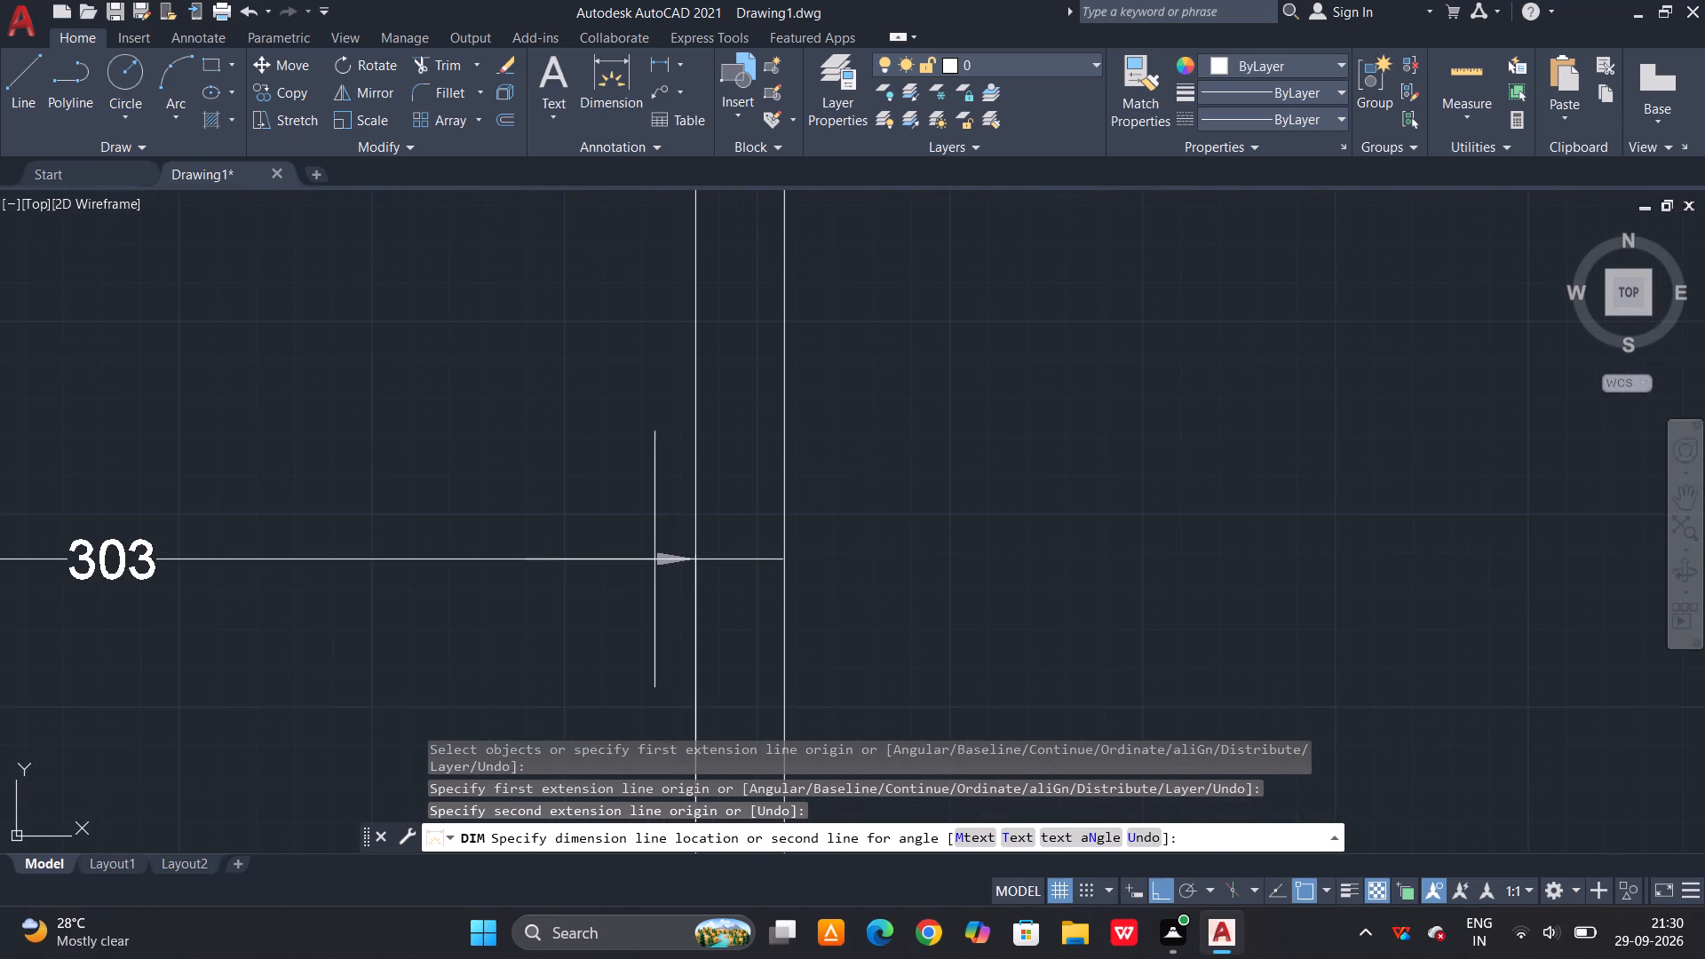
scroll(696, 542, down, 2)
scroll(244, 595, up, 1)
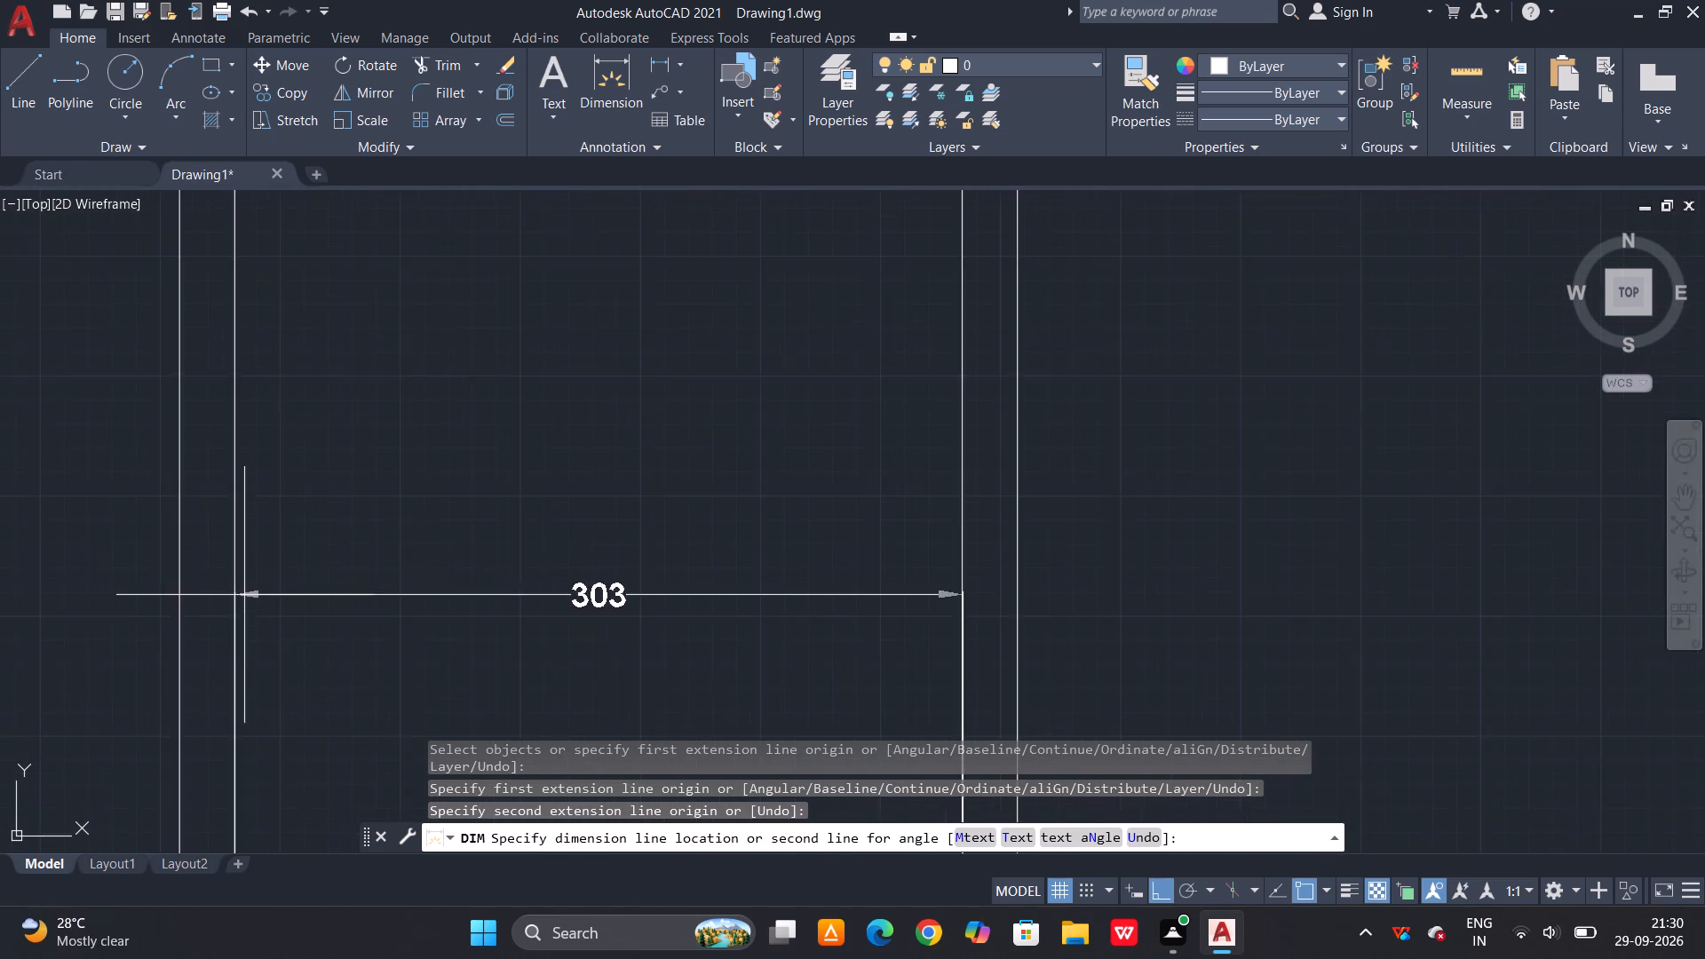
scroll(244, 595, up, 1)
key(Escape)
scroll(297, 518, down, 4)
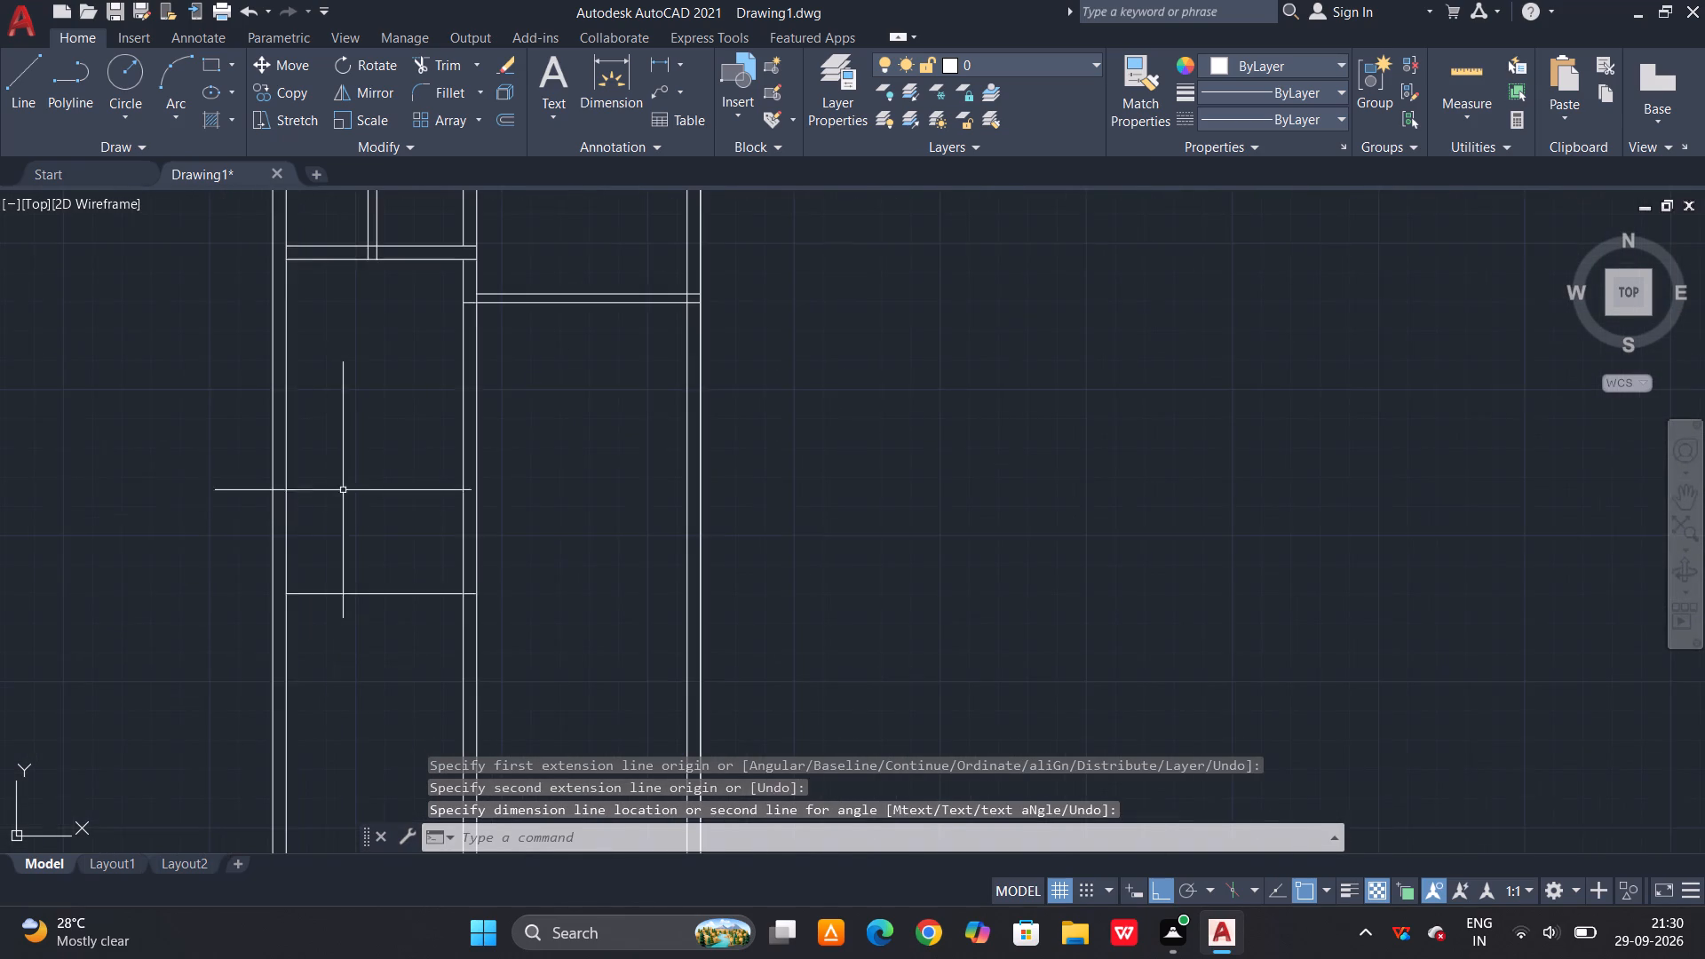
Offset the new horizontal line 23 downward to form the lower wall of the room below the small rooms.
scroll(364, 487, down, 2)
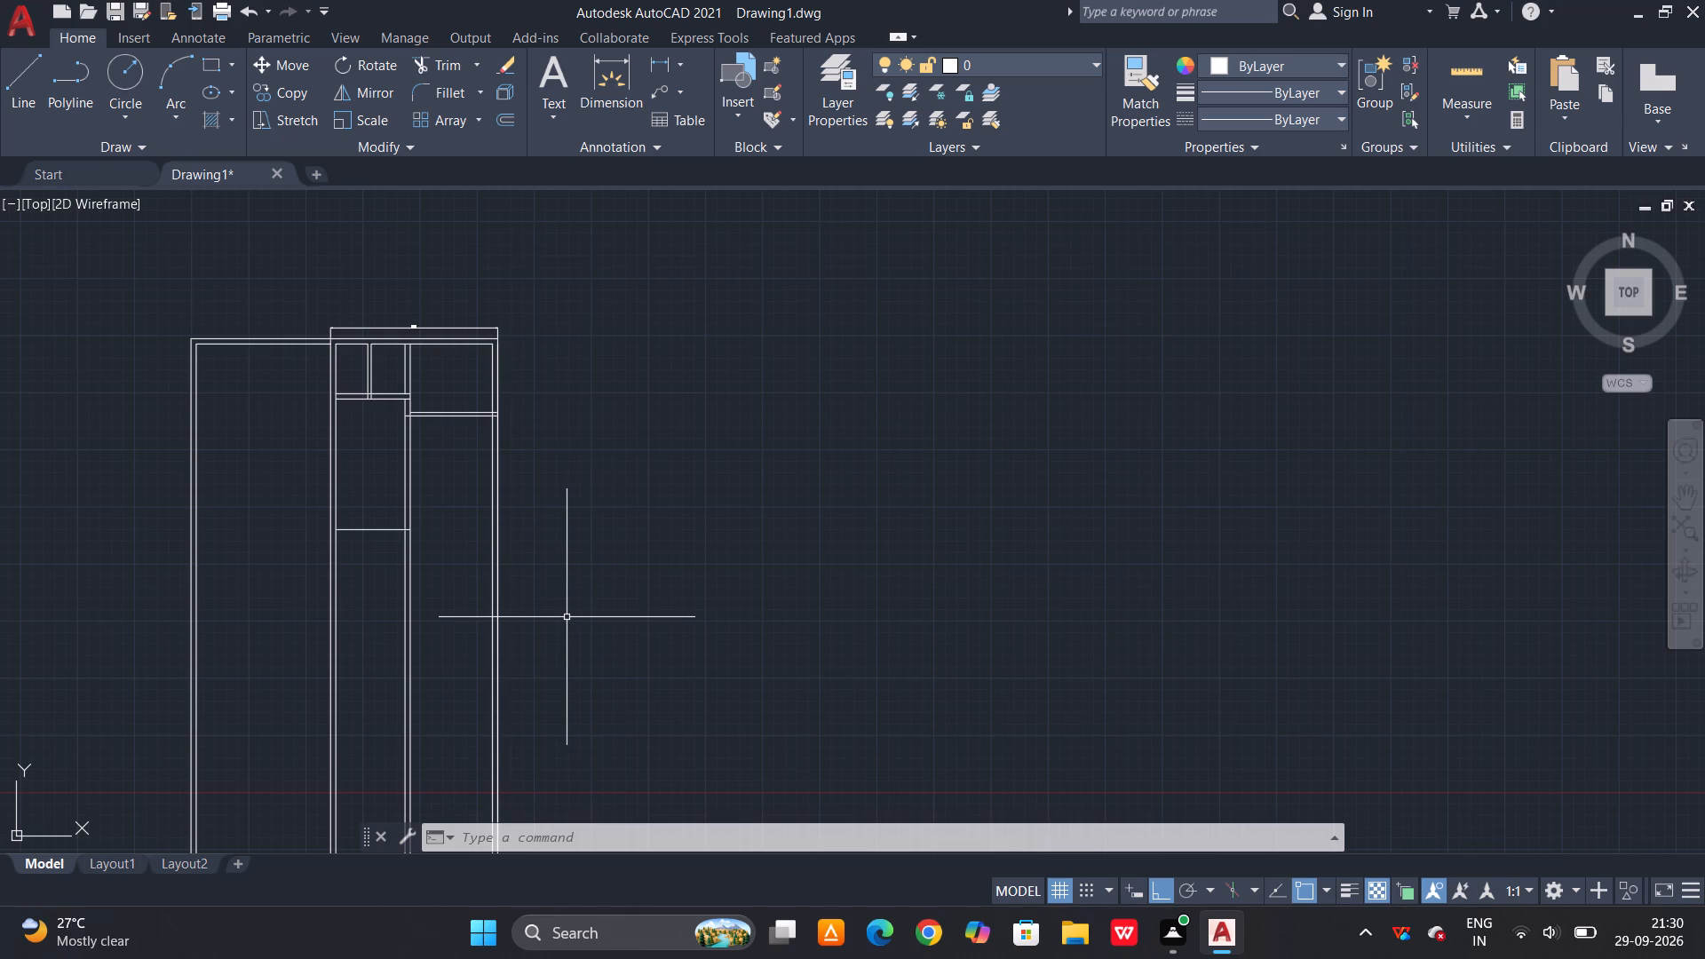
text(O 23)
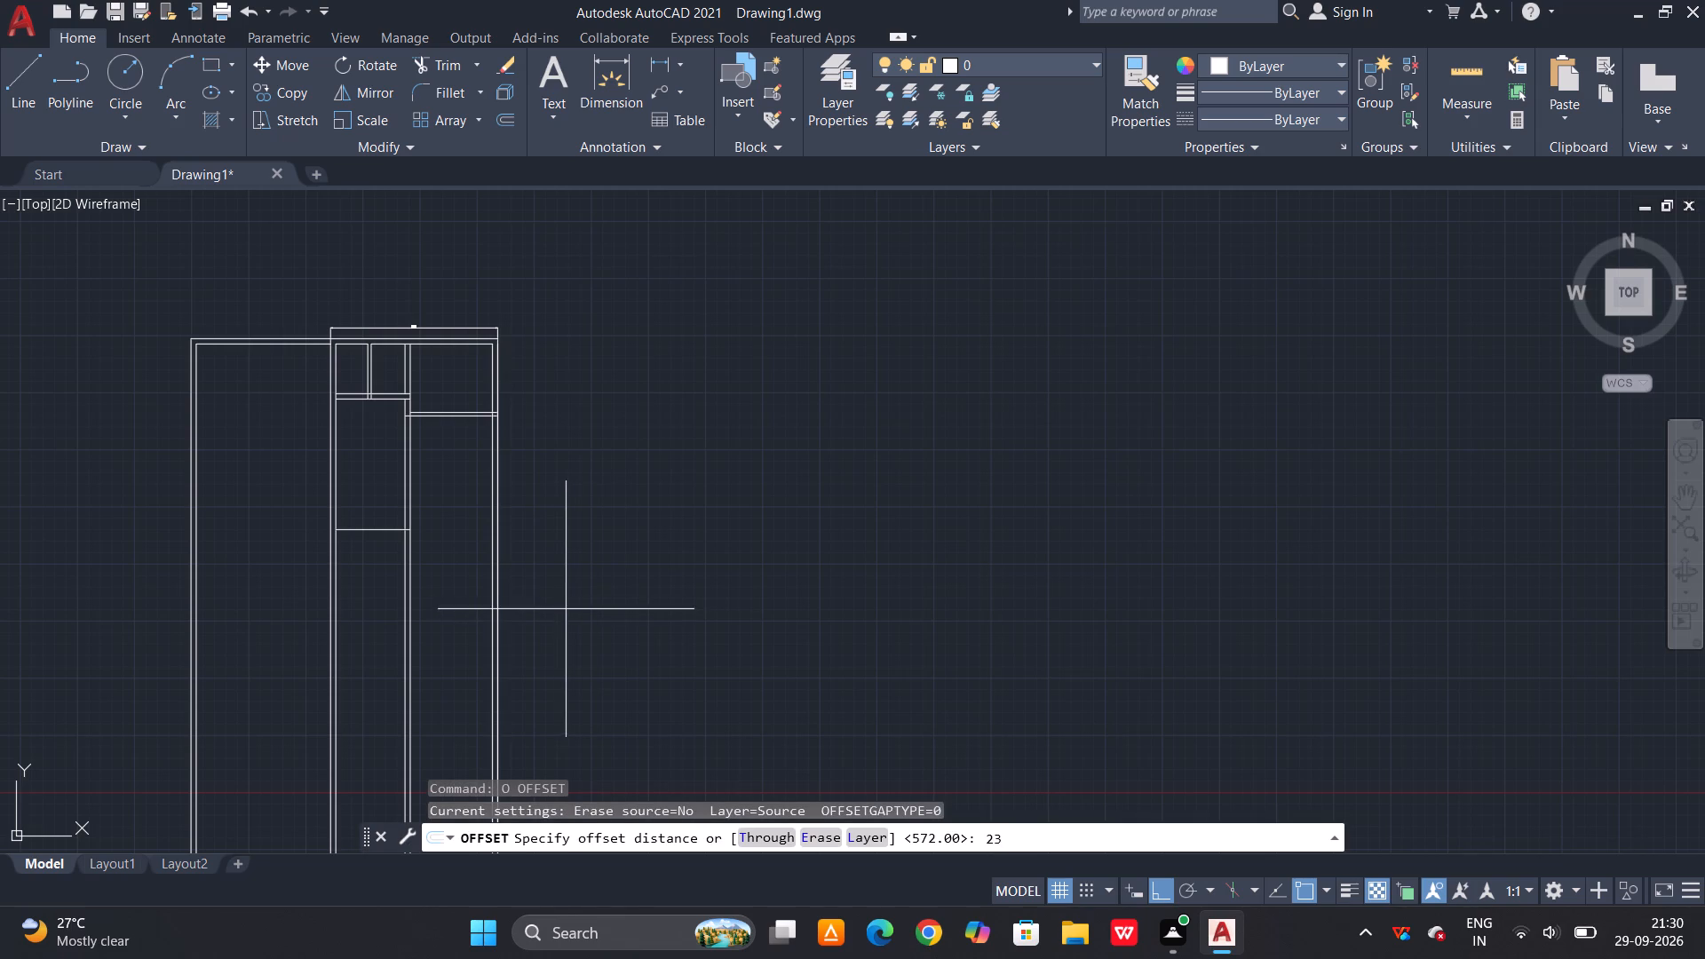
key(space)
click(377, 529)
click(376, 596)
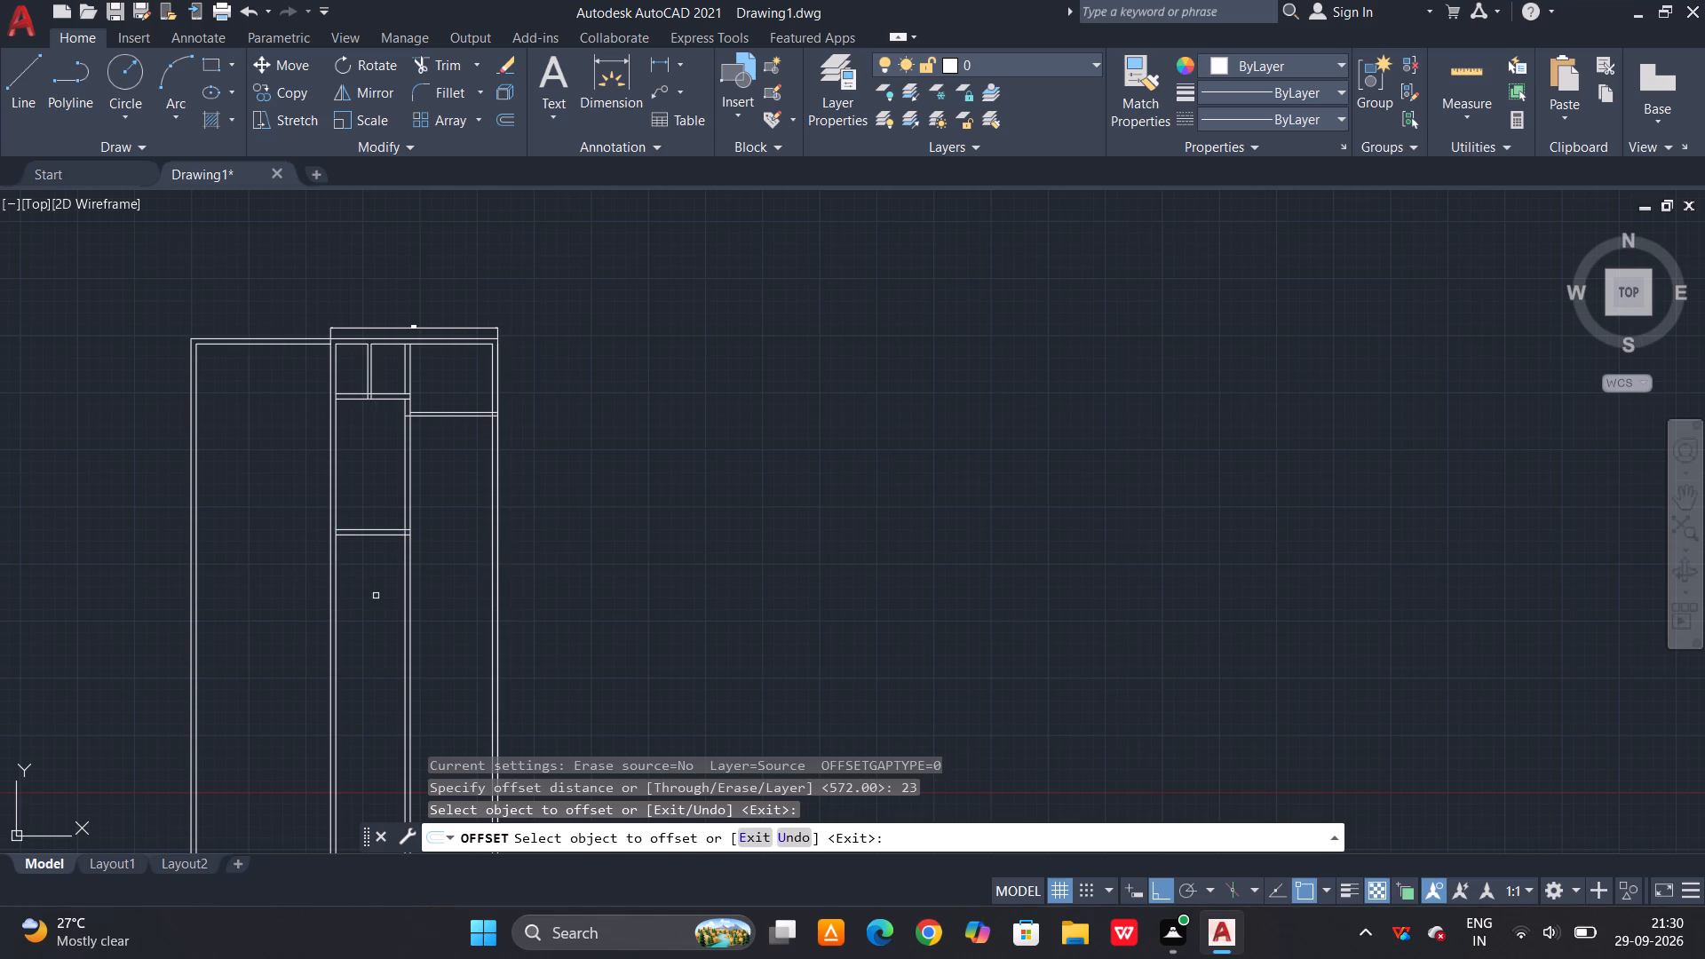
scroll(373, 596, down, 1)
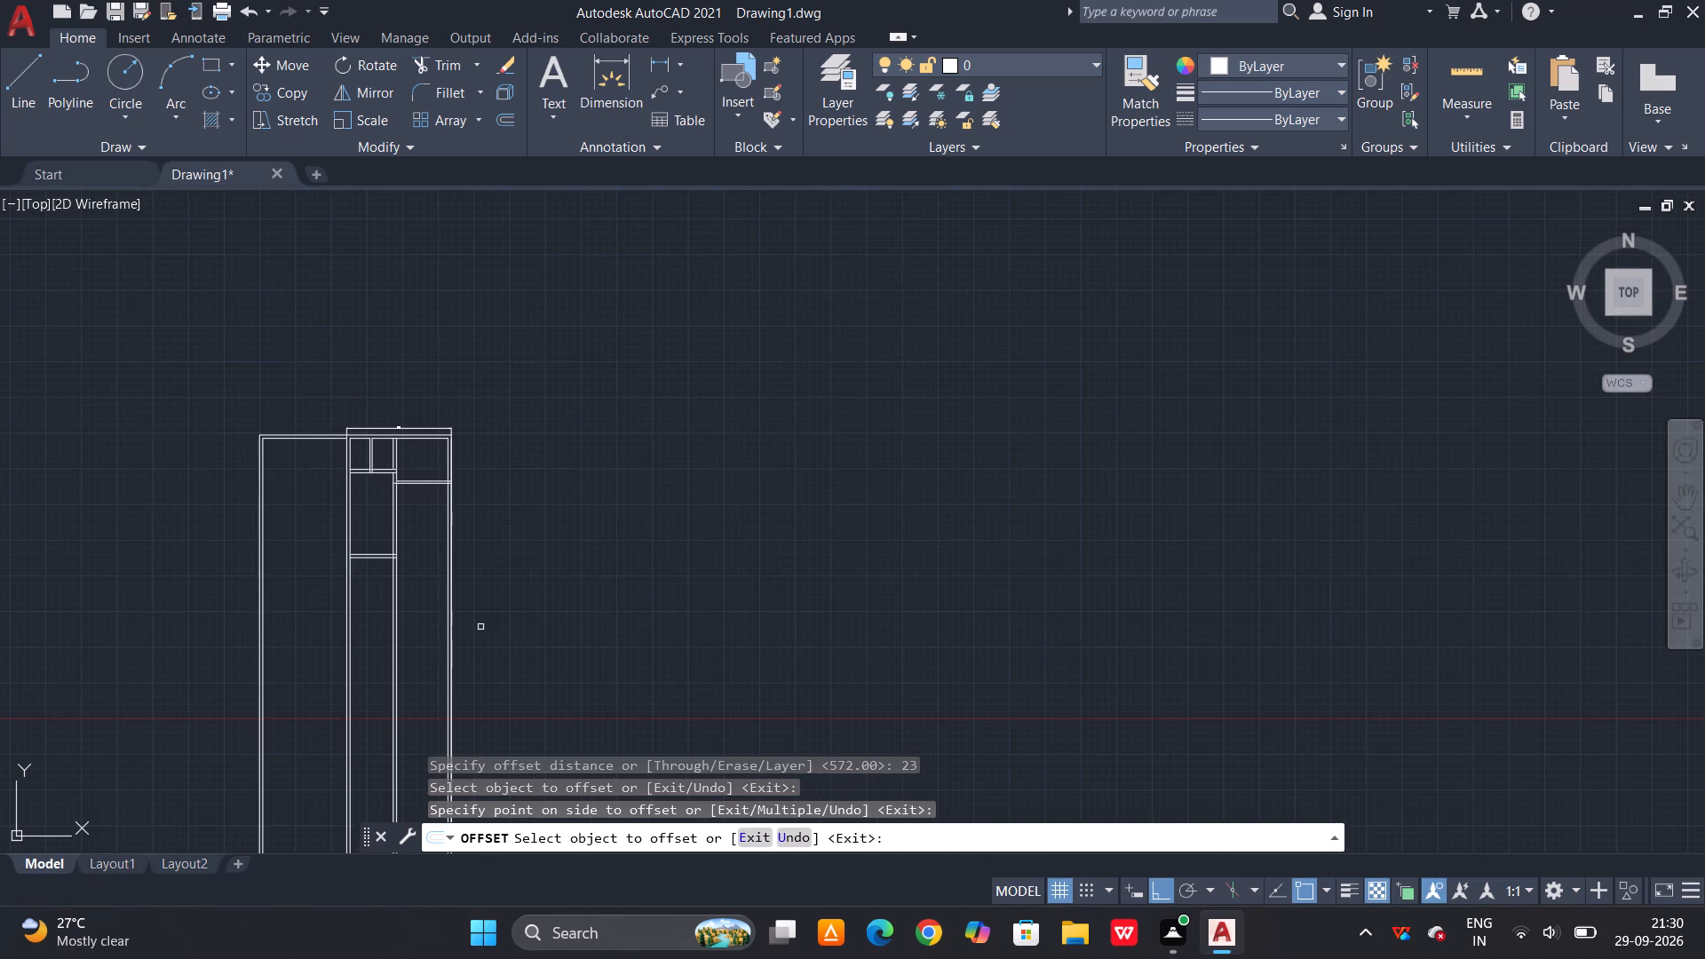
key(Escape)
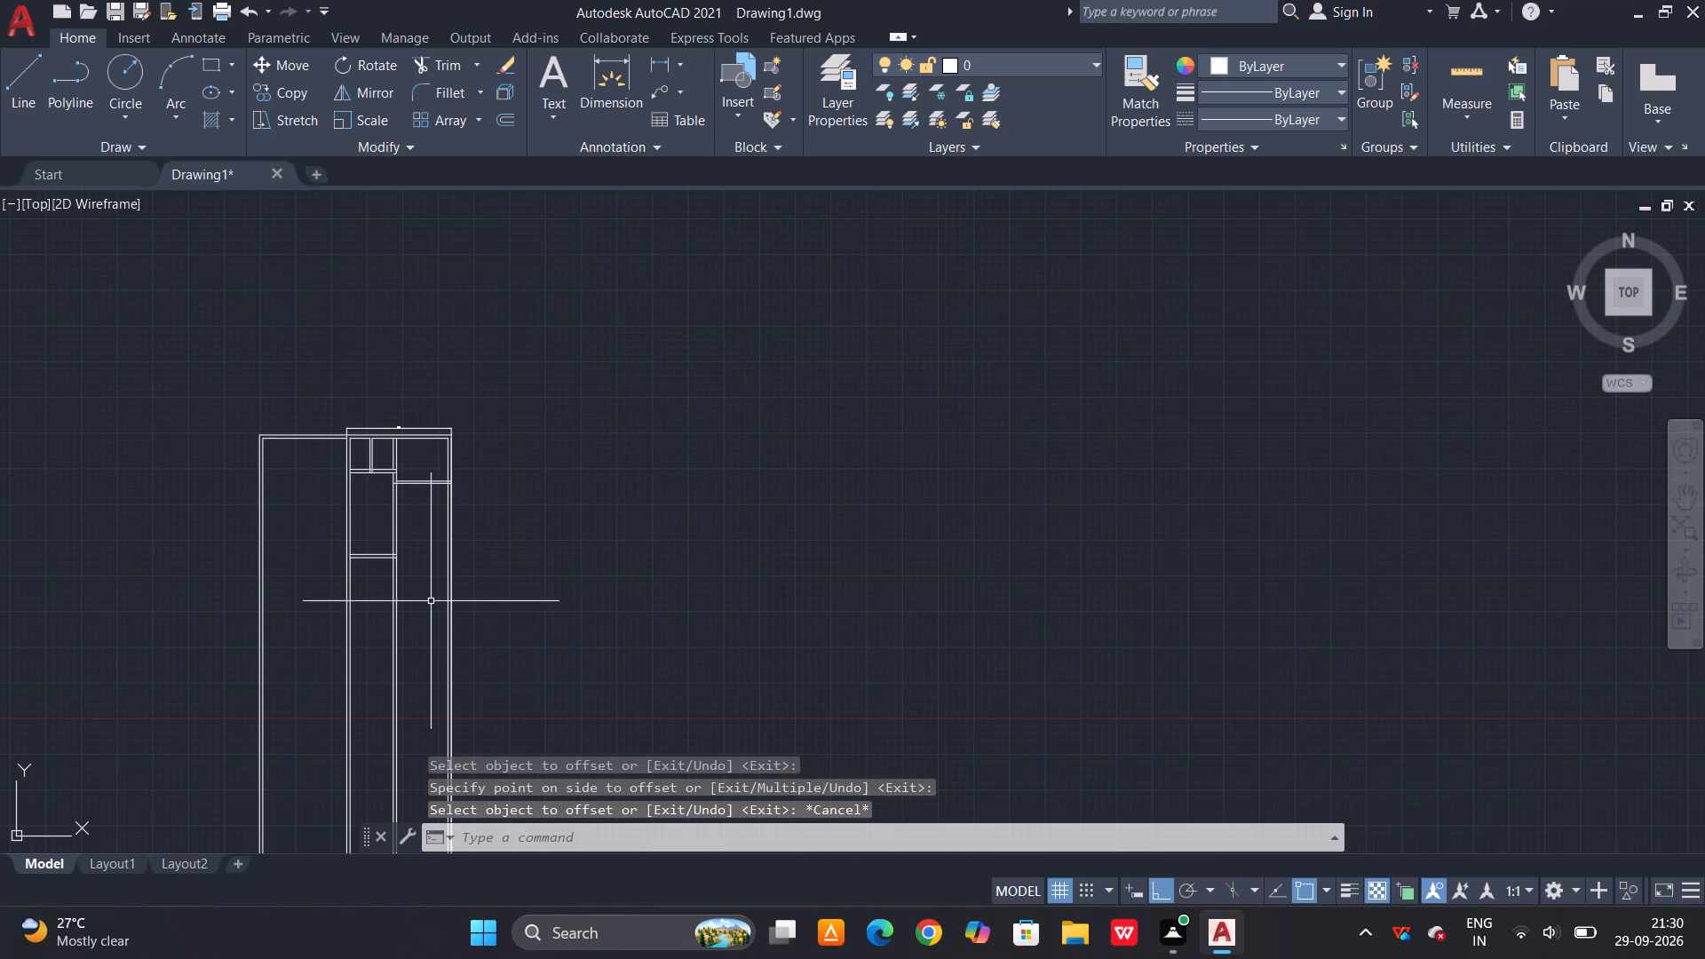
Offset the right exterior wall's inner line 180 to the left.
scroll(407, 514, up, 2)
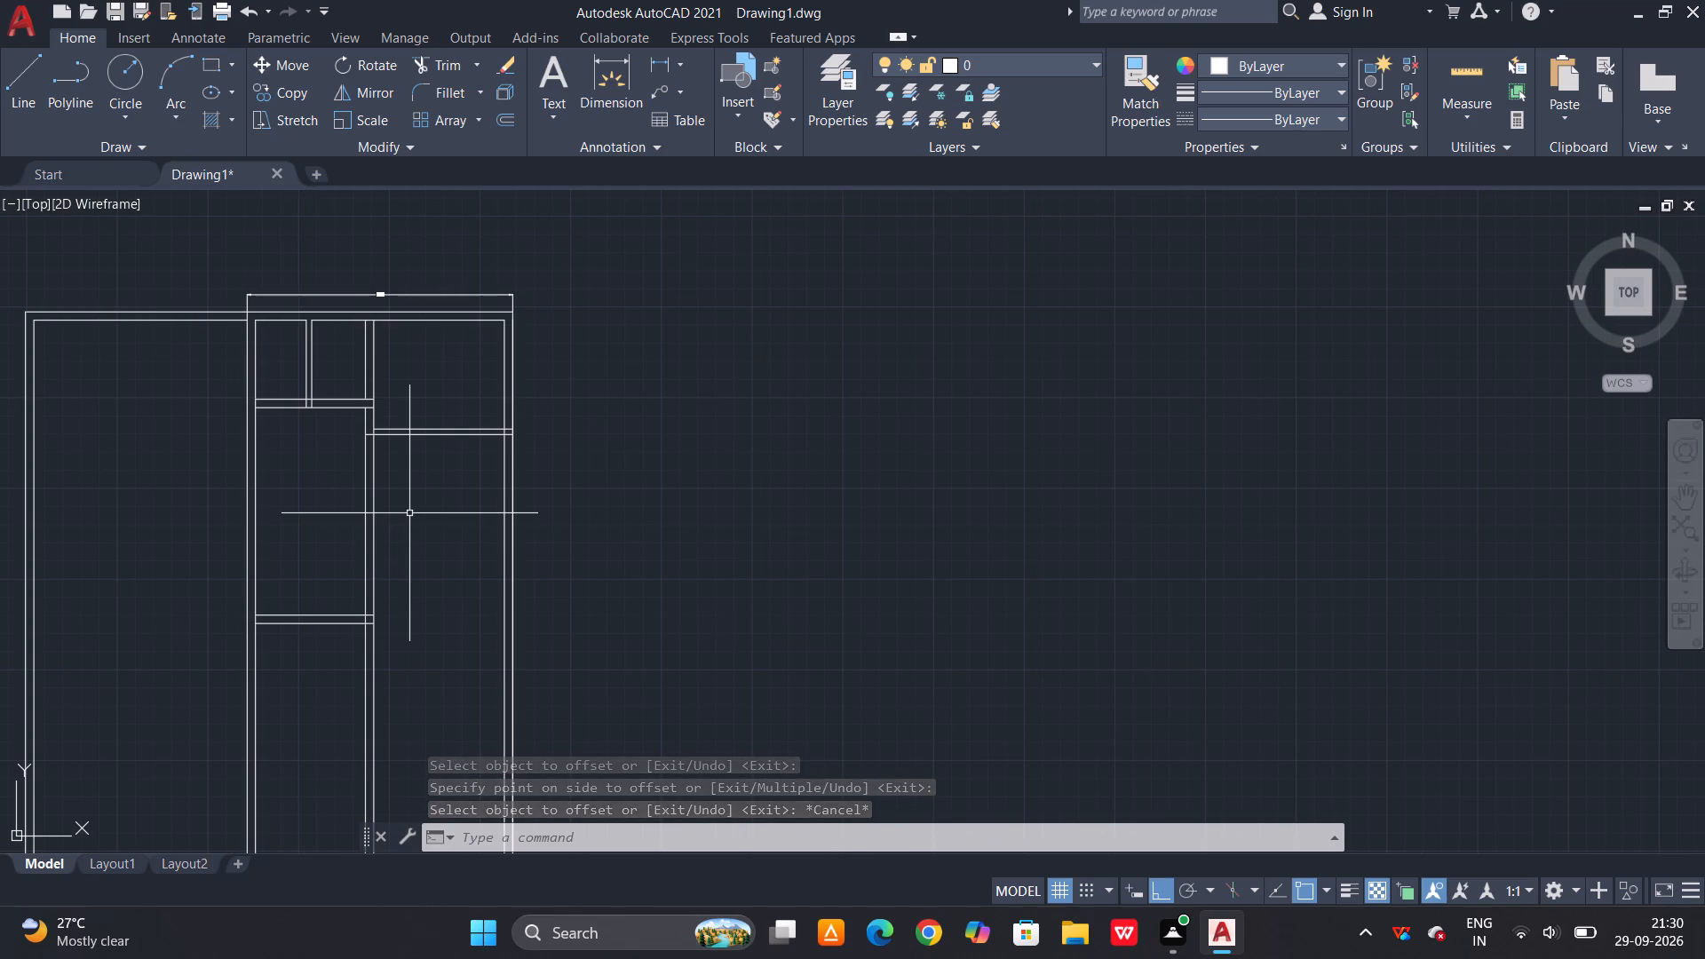
key(o)
key(space)
key(1)
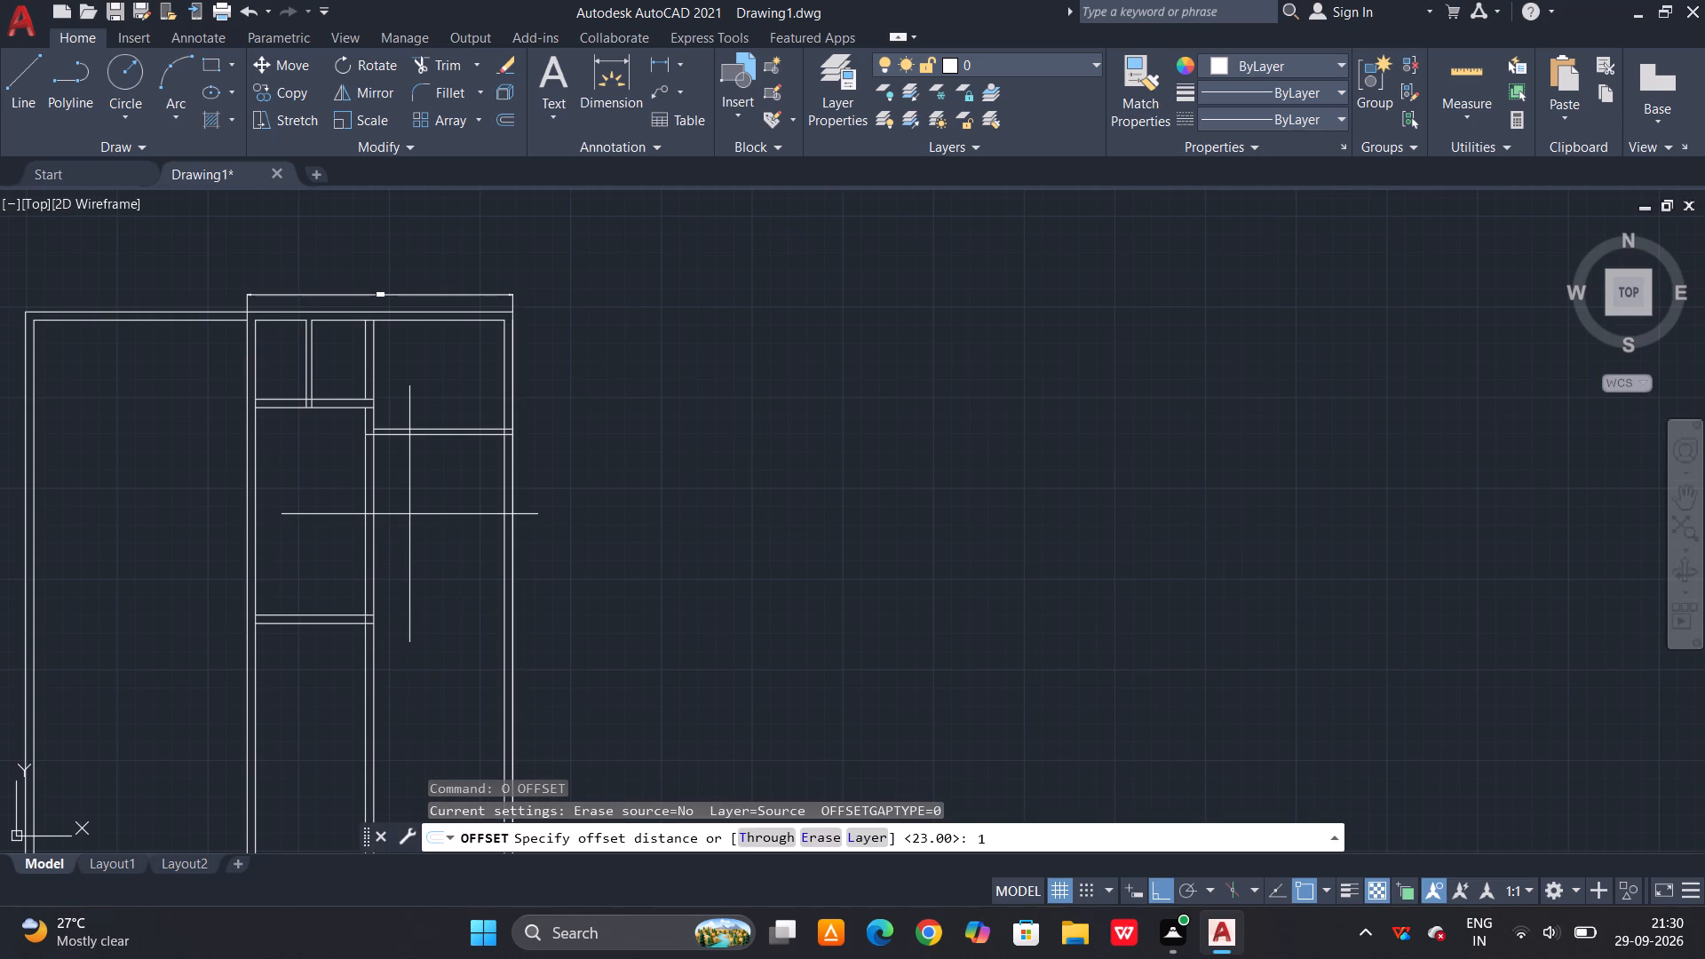
key(8)
key(0)
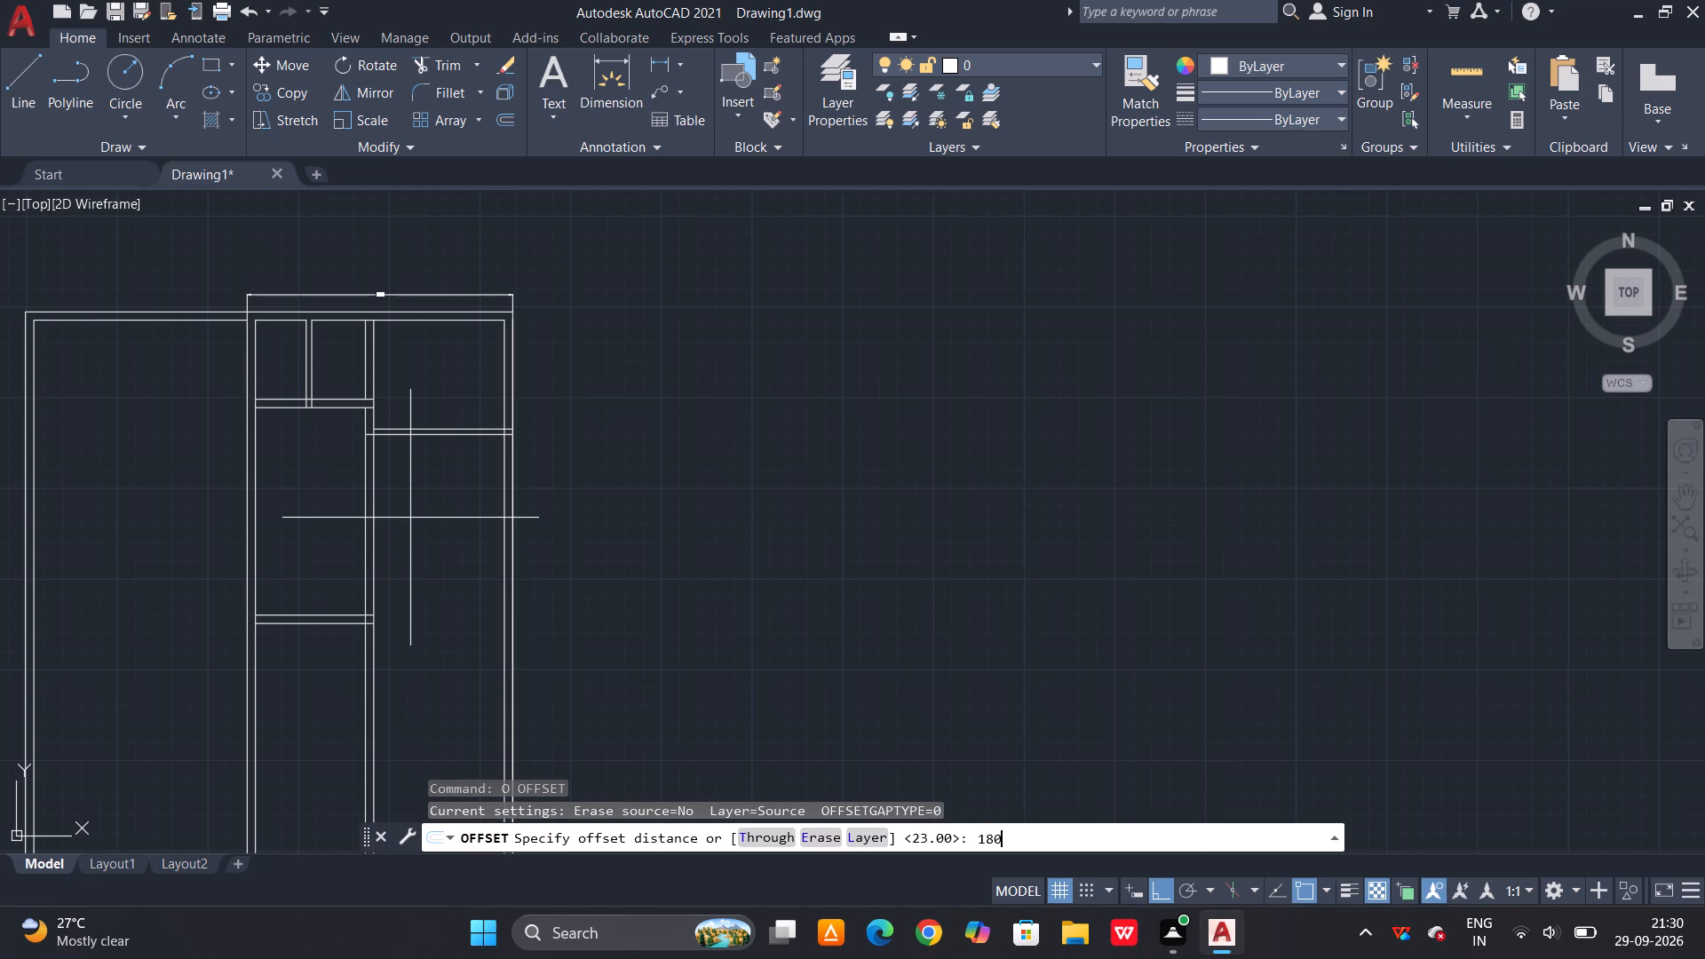
key(space)
click(505, 484)
click(408, 503)
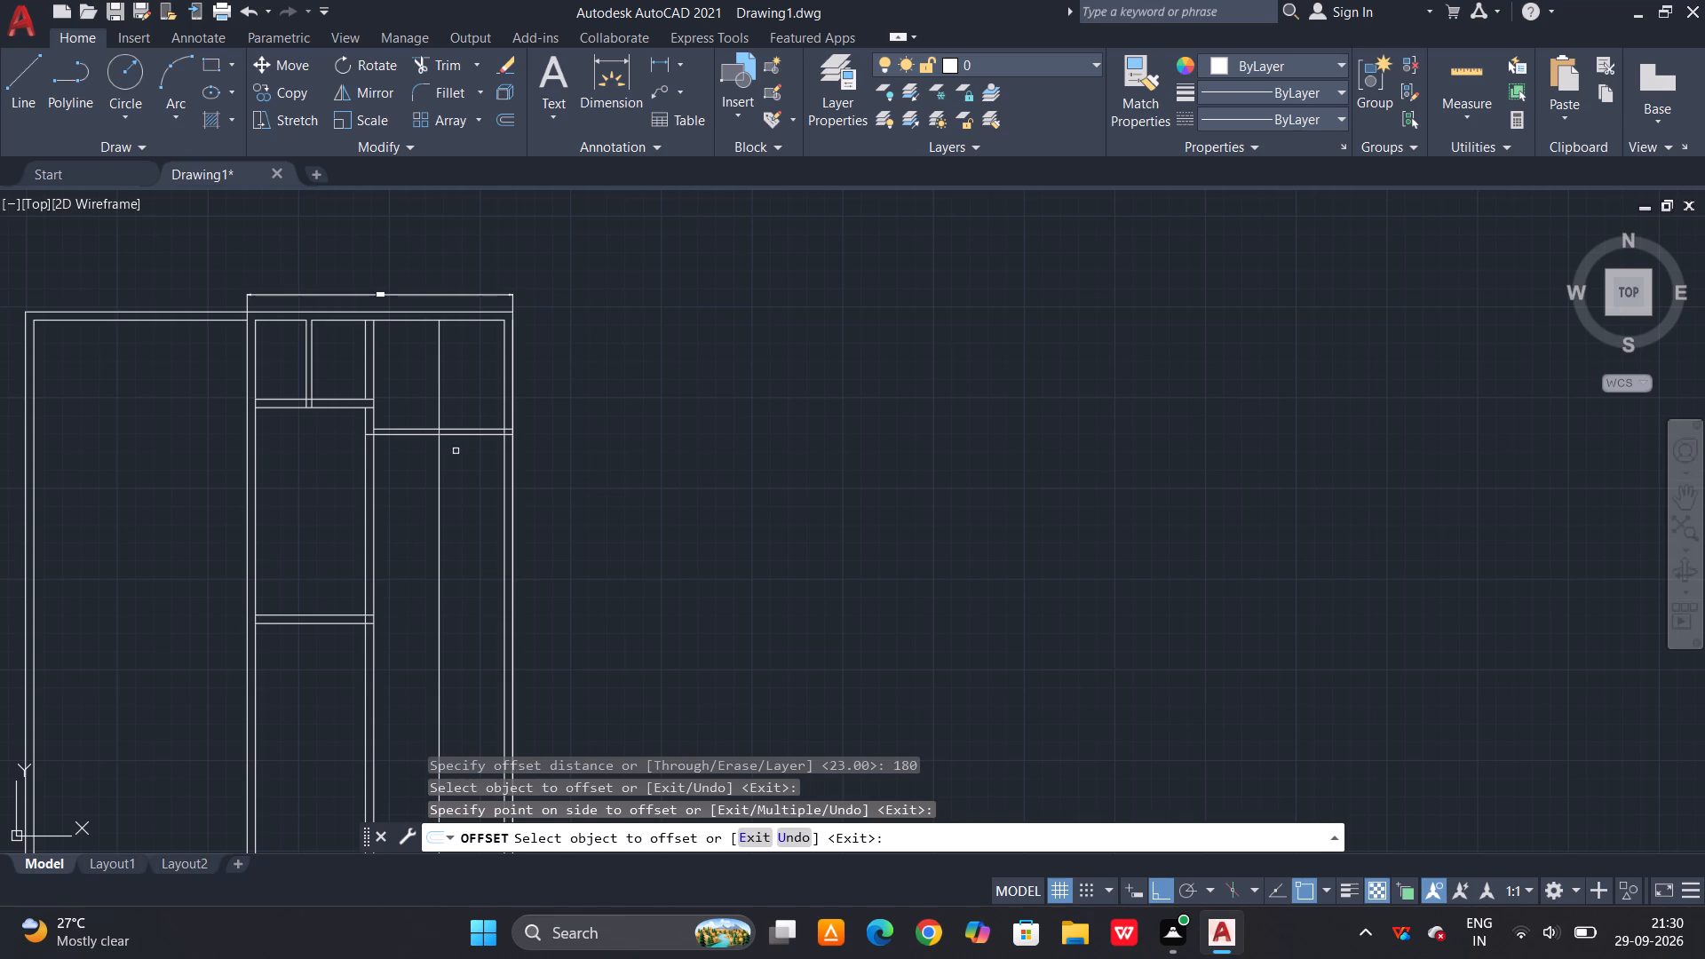
scroll(456, 451, up, 3)
scroll(456, 448, down, 2)
scroll(465, 418, up, 3)
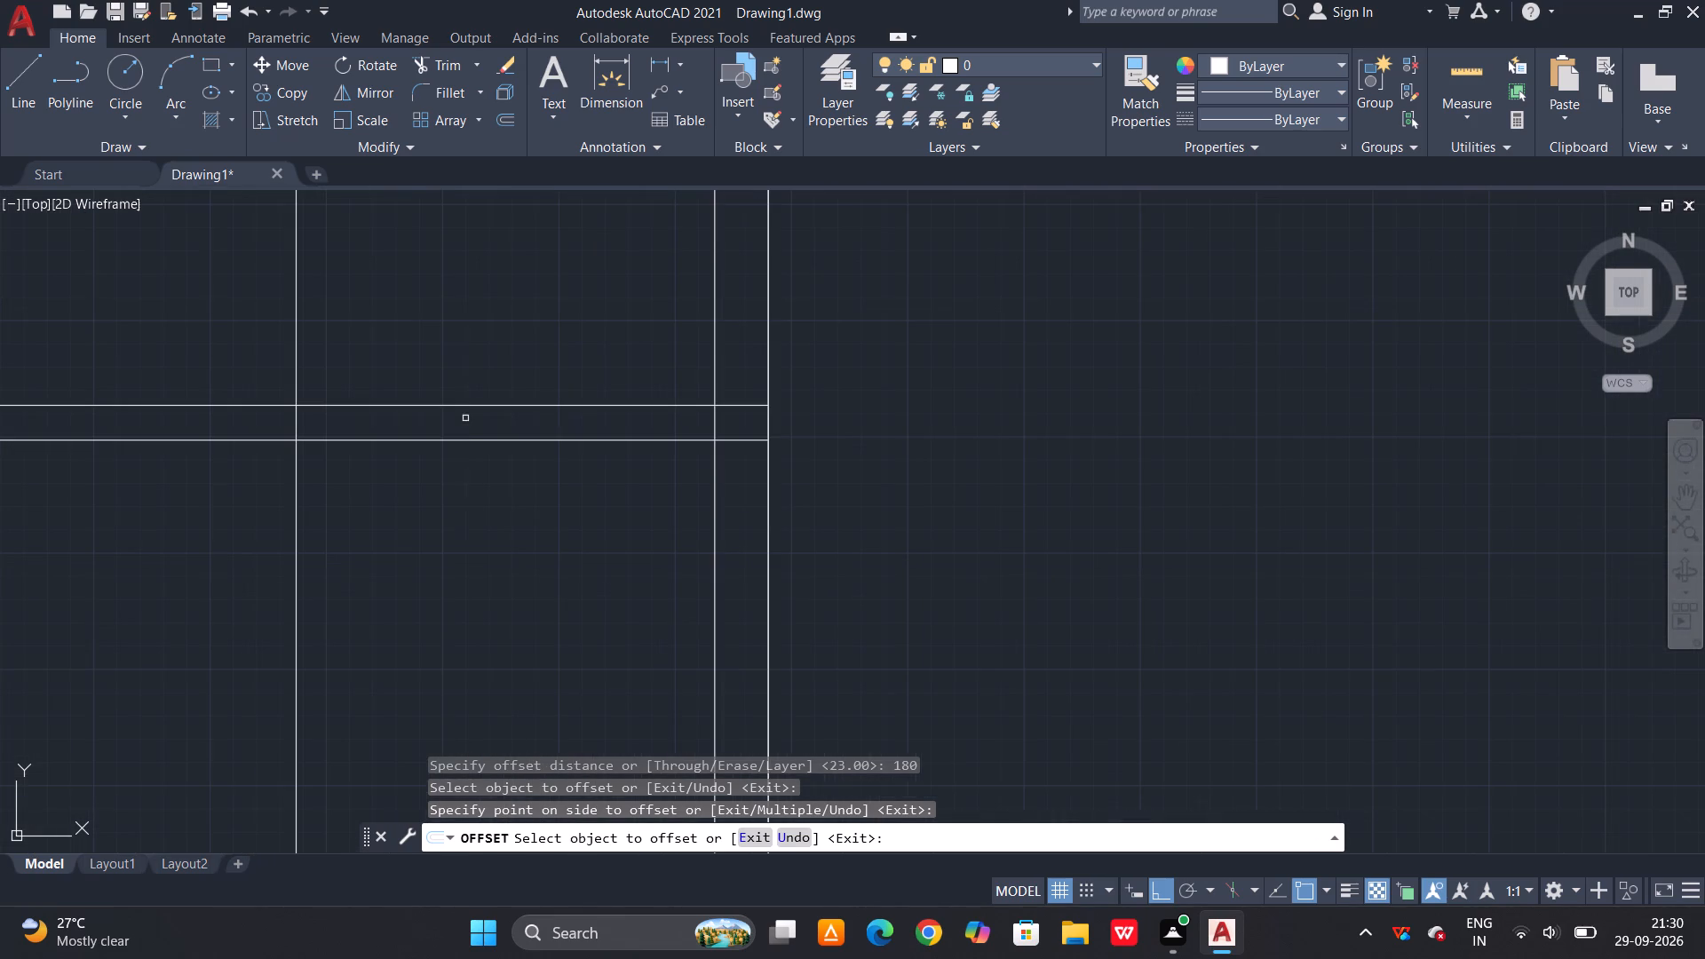
key(Escape)
Measure the thickness of the right-hand room's lower wall where it meets the exterior wall's inner line.
key(d)
text(IM)
key(space)
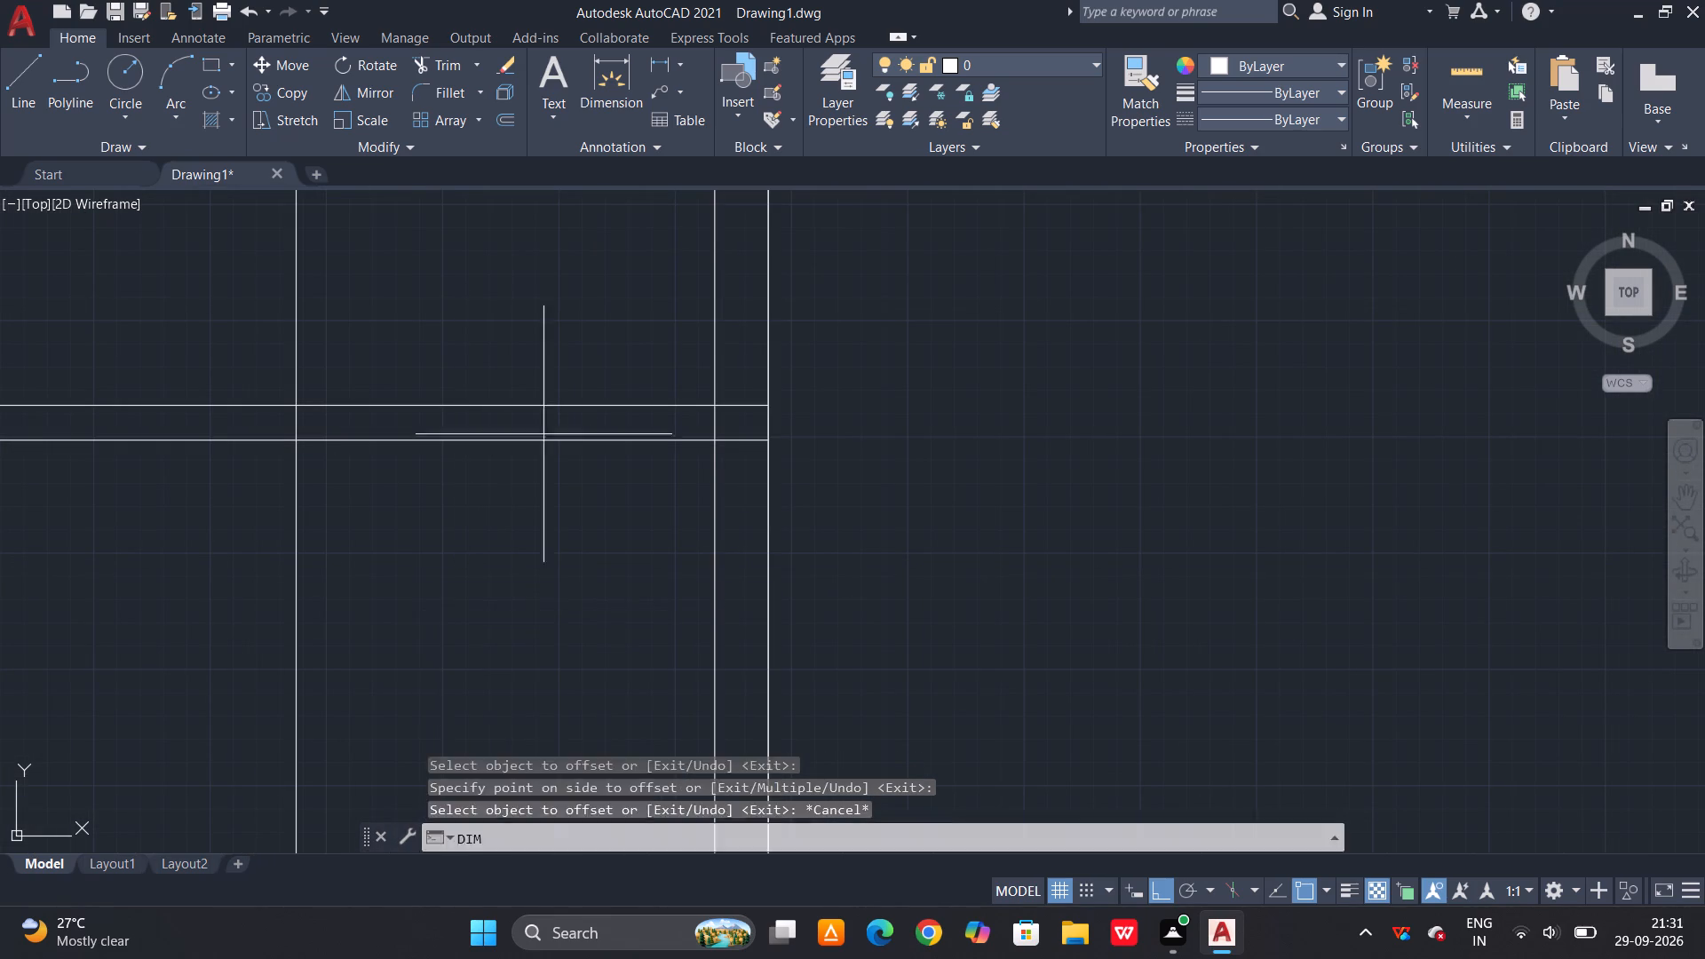
click(713, 409)
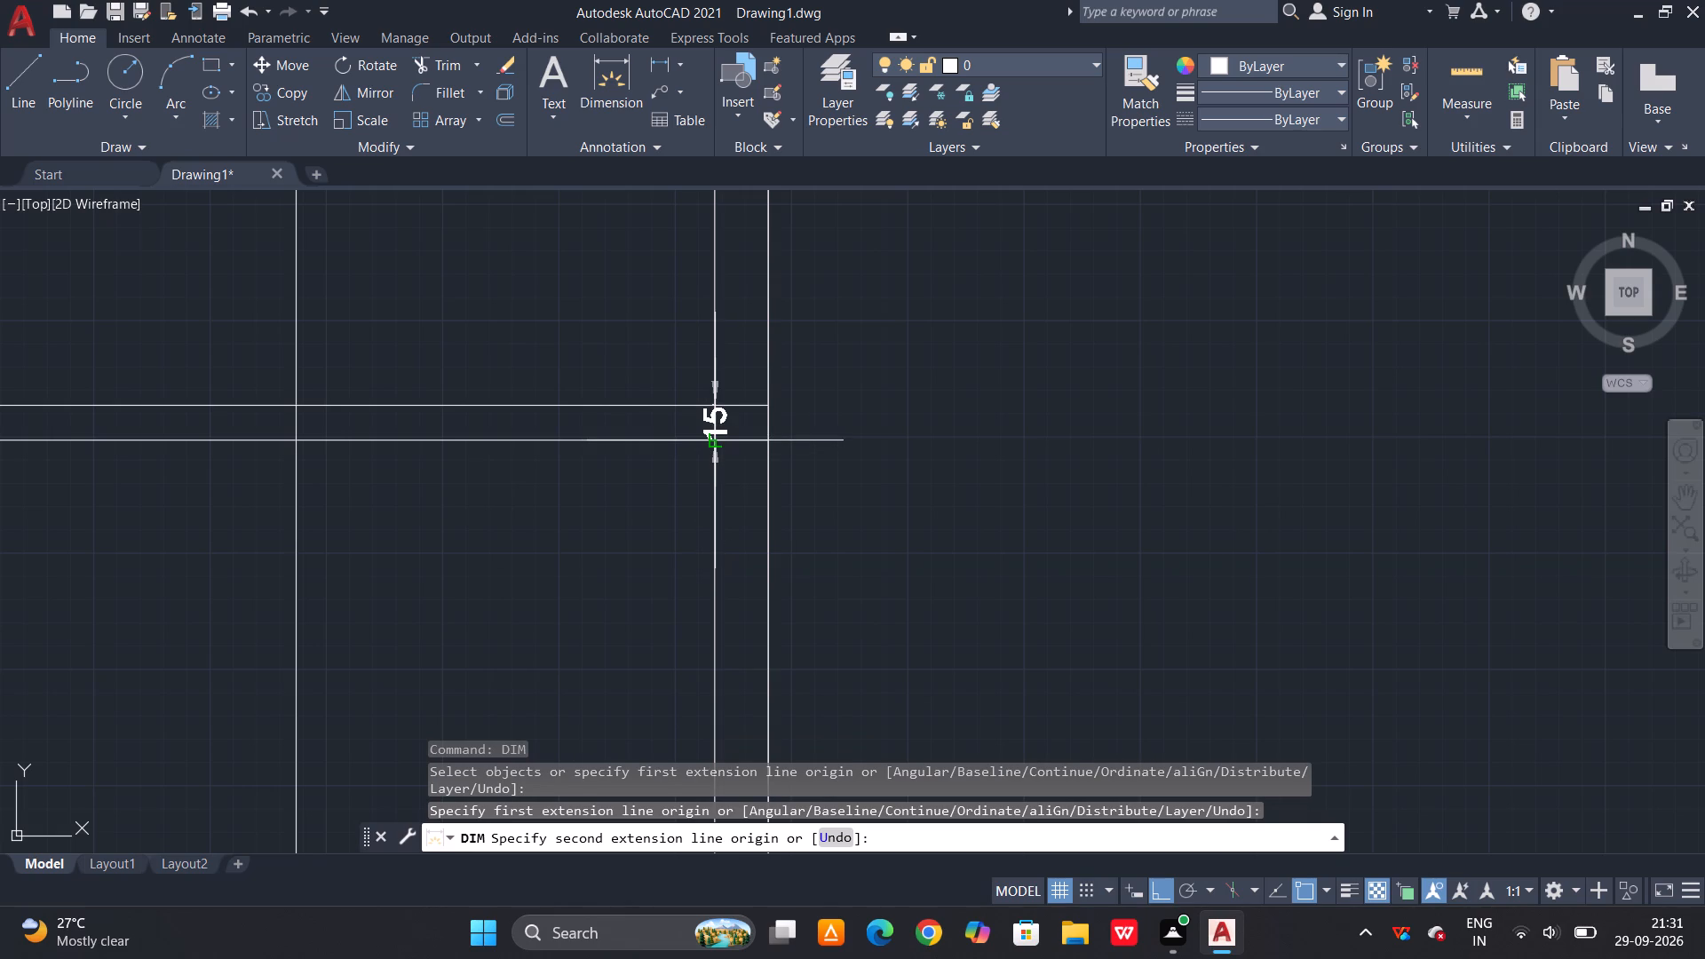
key(Escape)
Offset the new vertical line 15 to the left to form the partition.
text(O)
key(space)
text(15)
key(space)
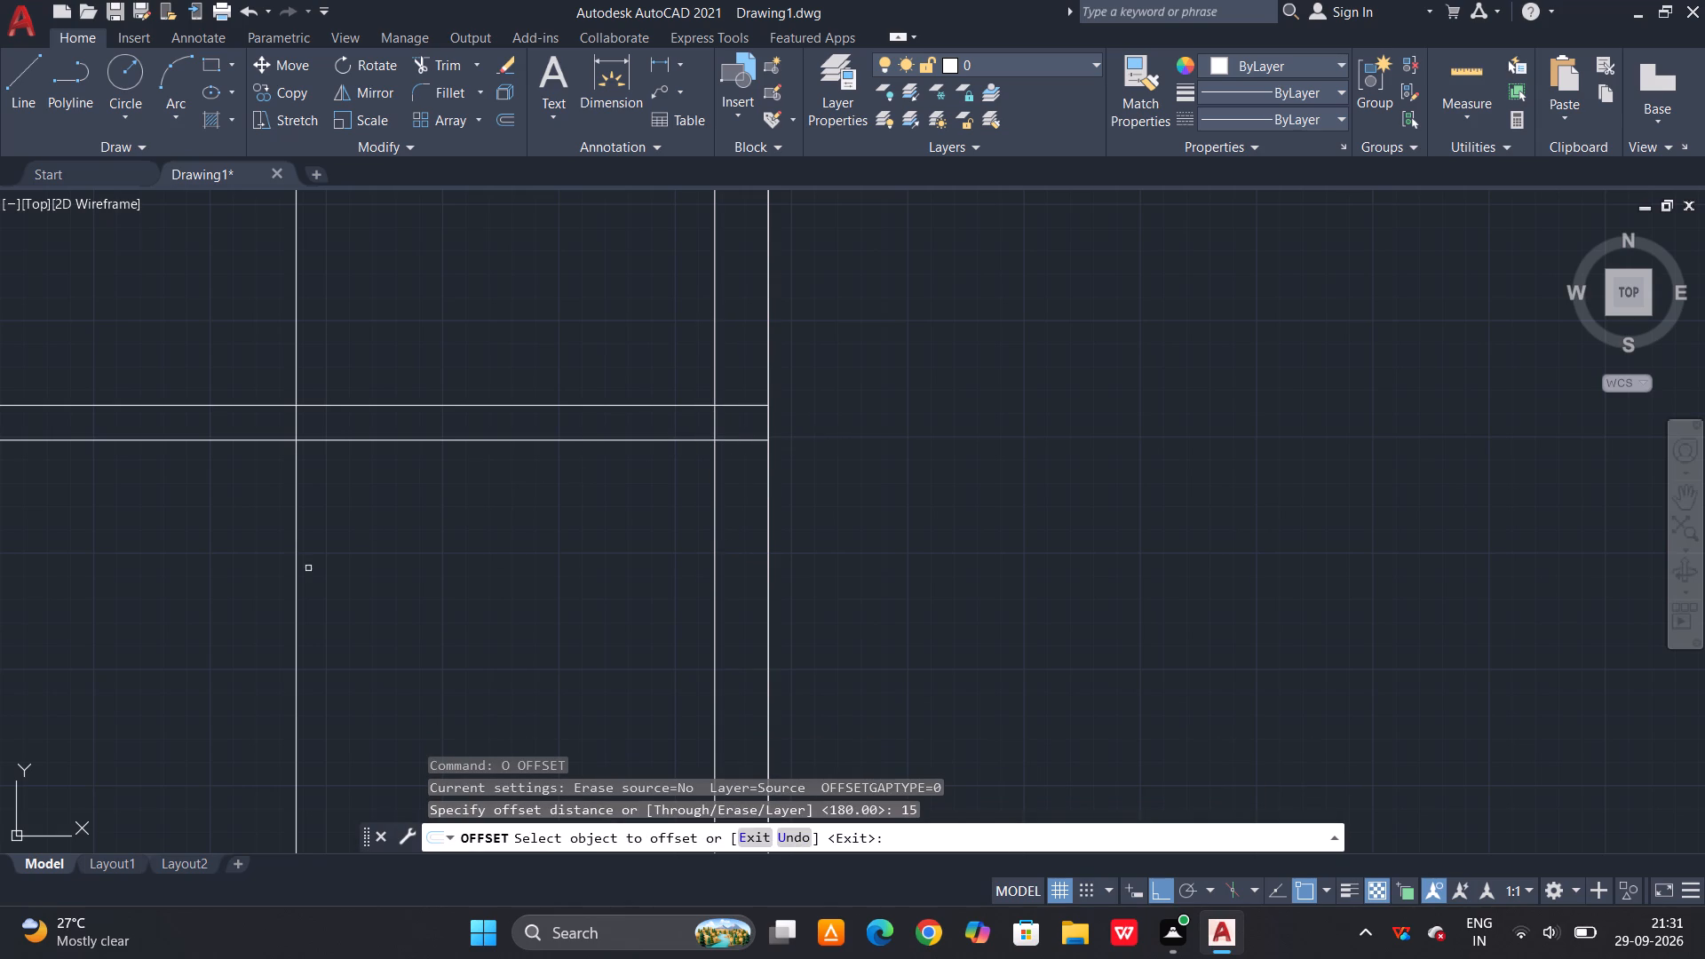
click(297, 564)
click(272, 564)
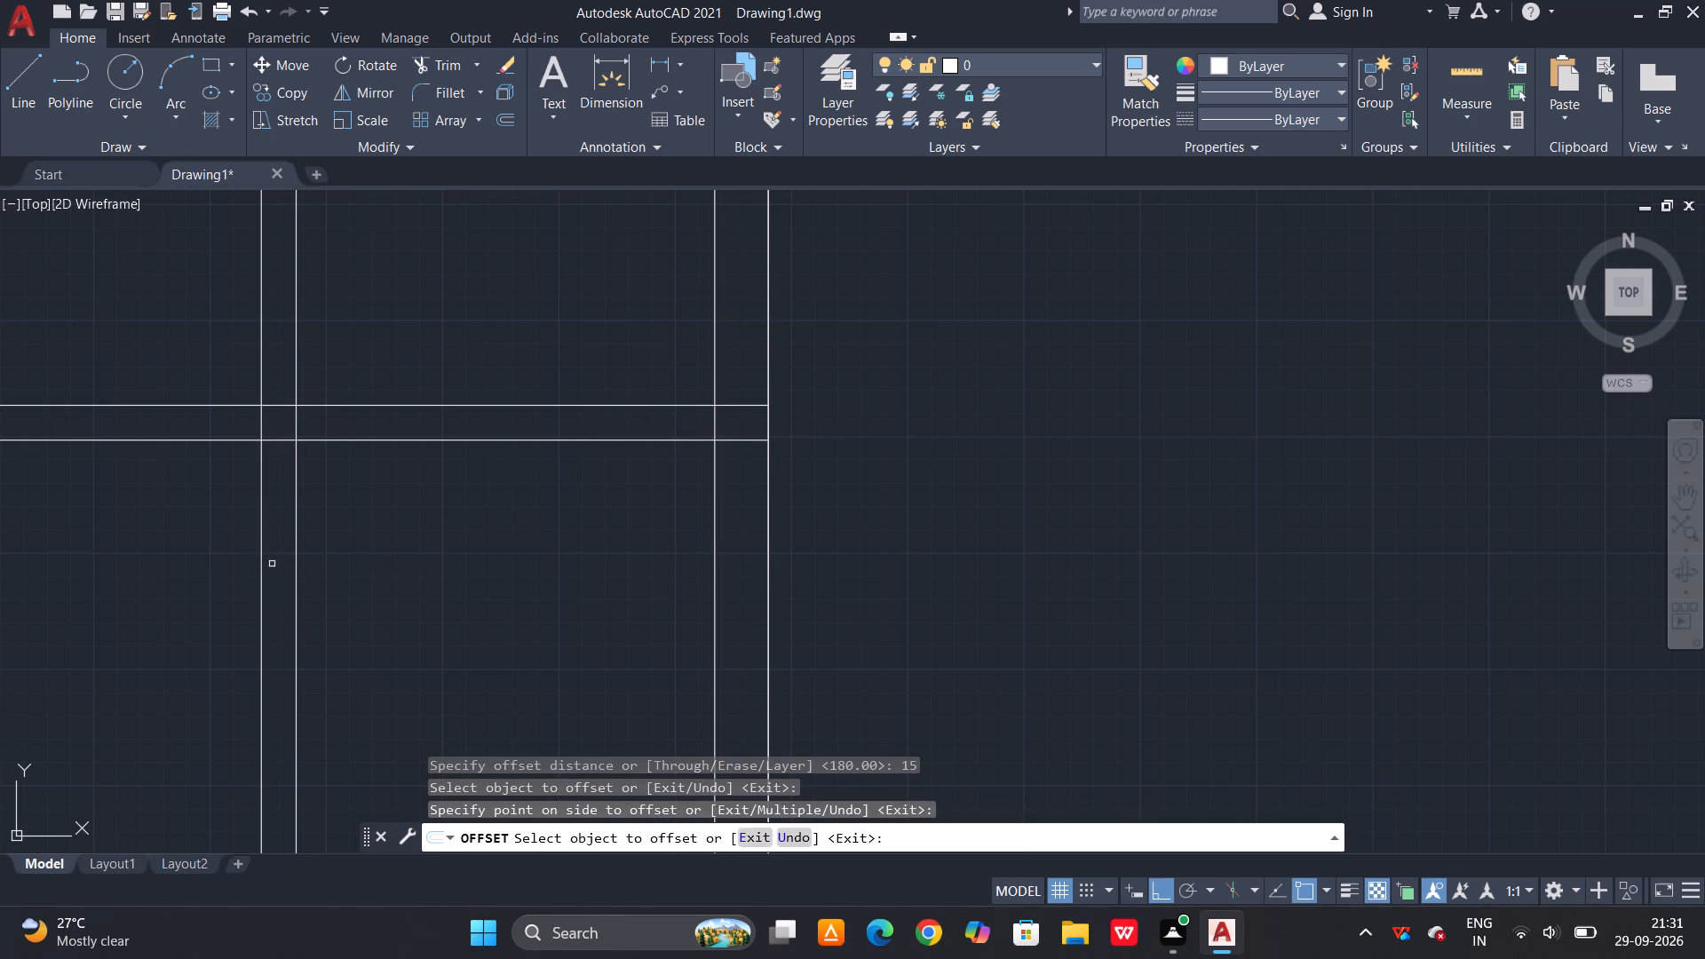
key(Escape)
key(Escape)
Offset the bottom line of the right-hand room's lower wall 134 downward.
text(O 134)
key(space)
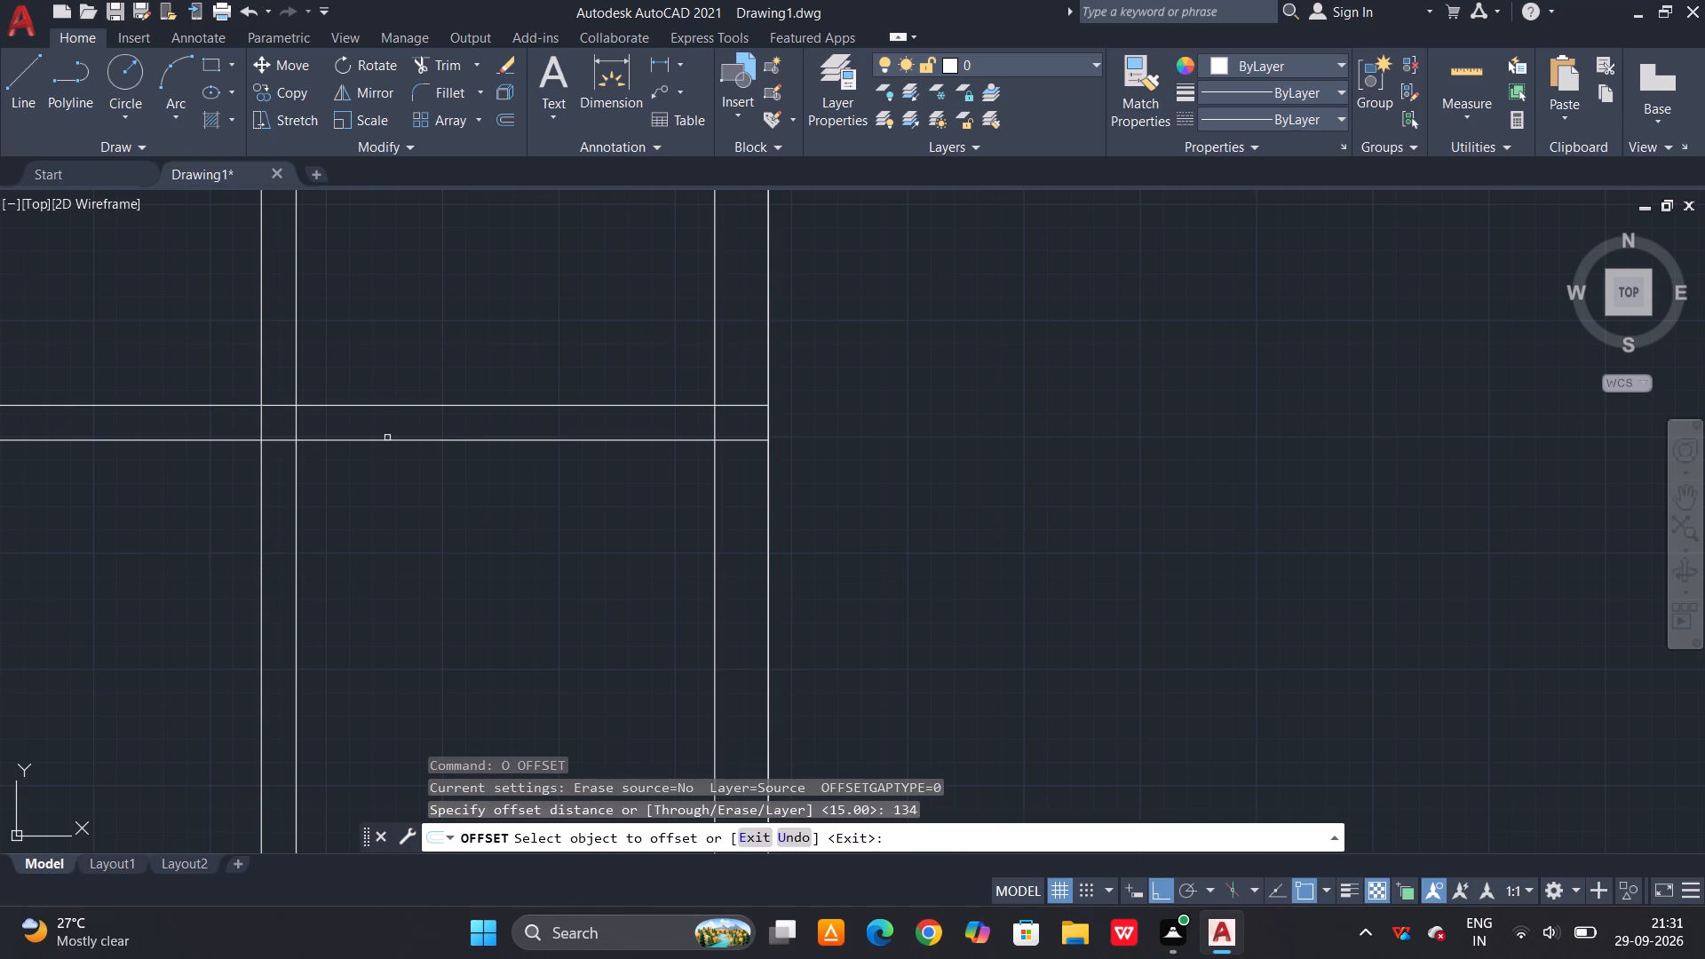
click(387, 440)
click(392, 550)
scroll(522, 482, down, 2)
key(Escape)
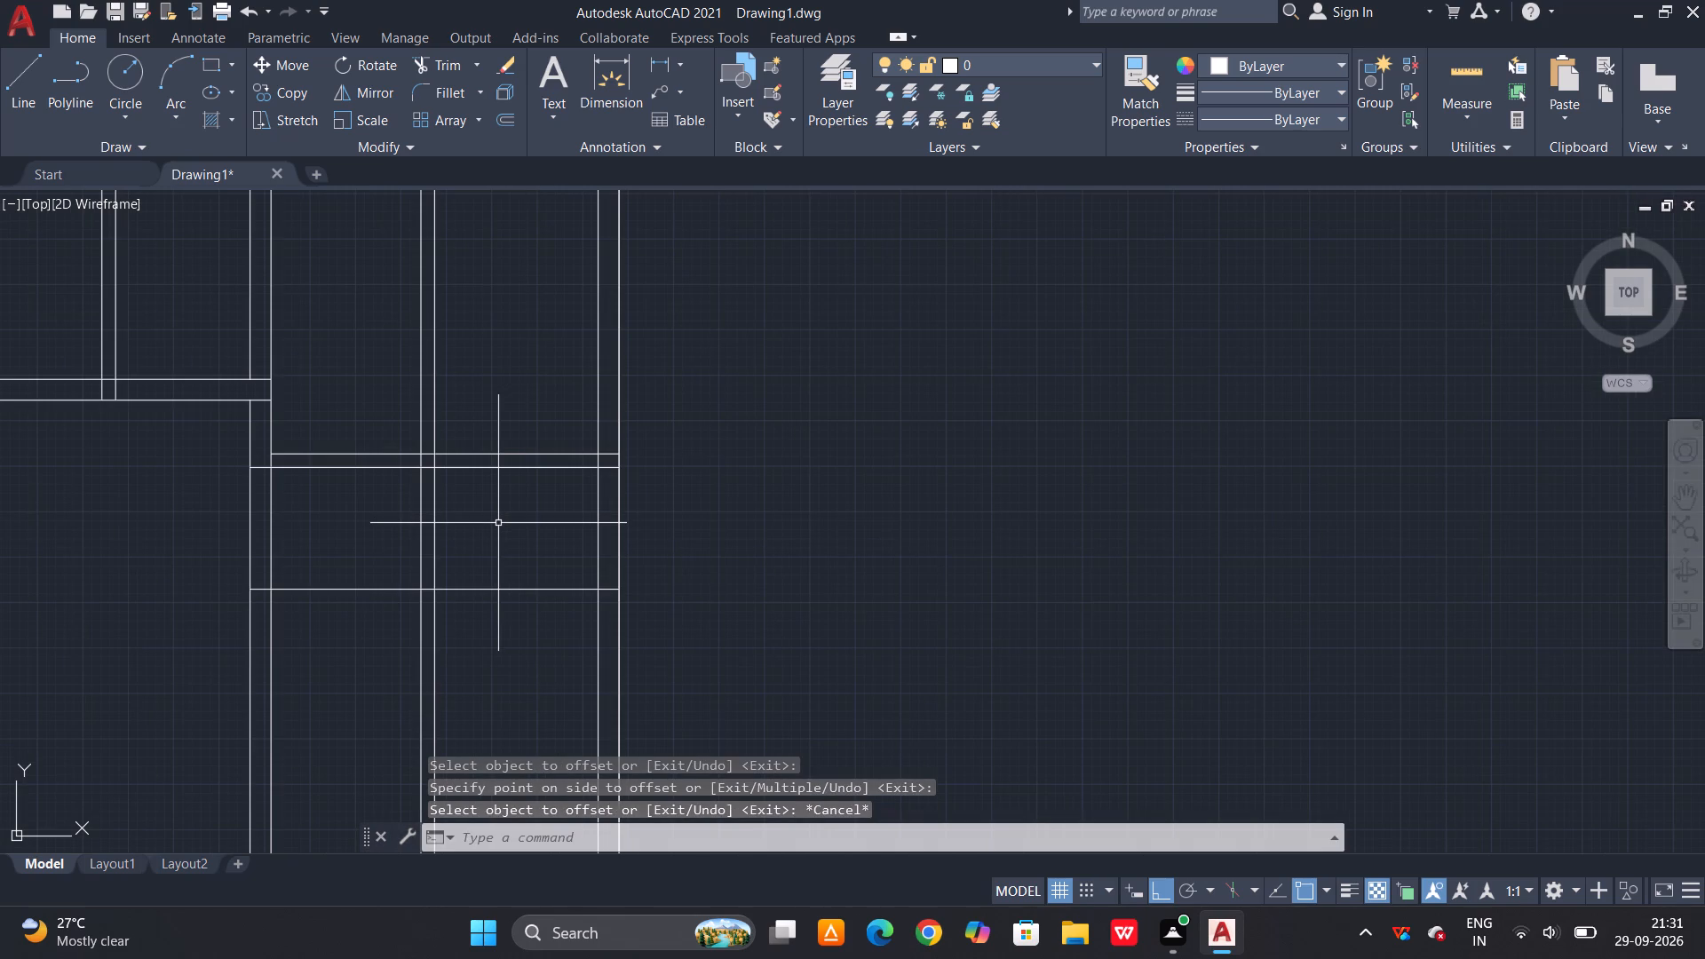
Offset the new horizontal line below the right-hand room 23 downward to form a wall.
key(o)
key(space)
text(23)
key(space)
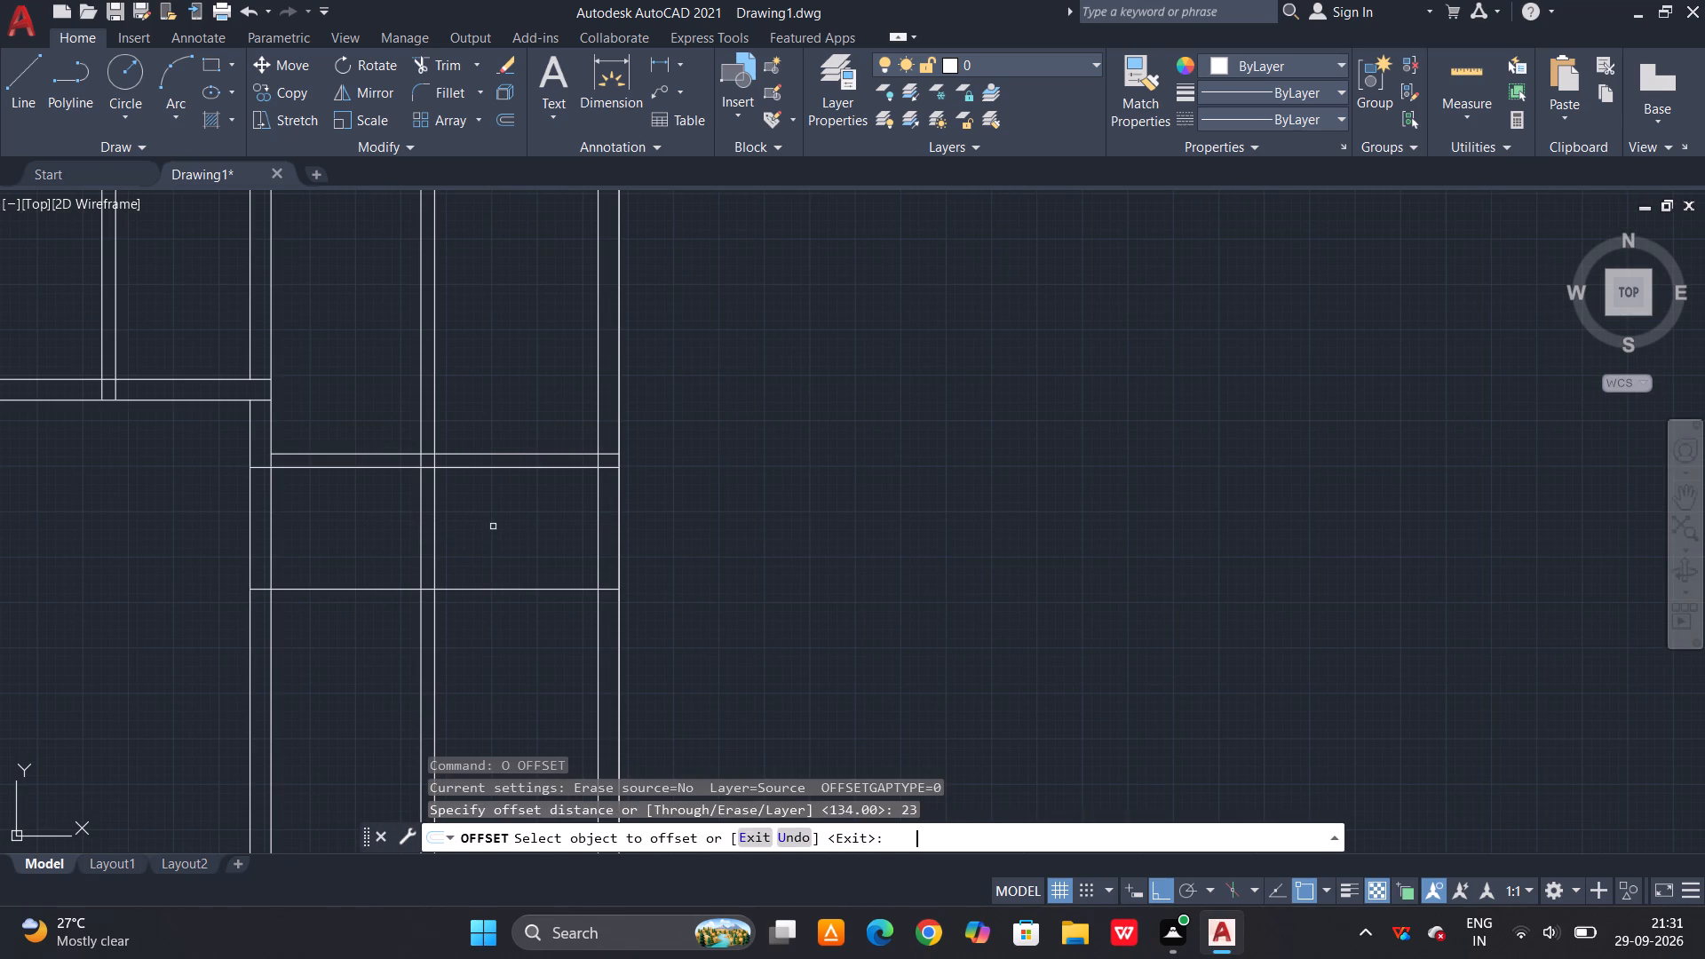
click(491, 592)
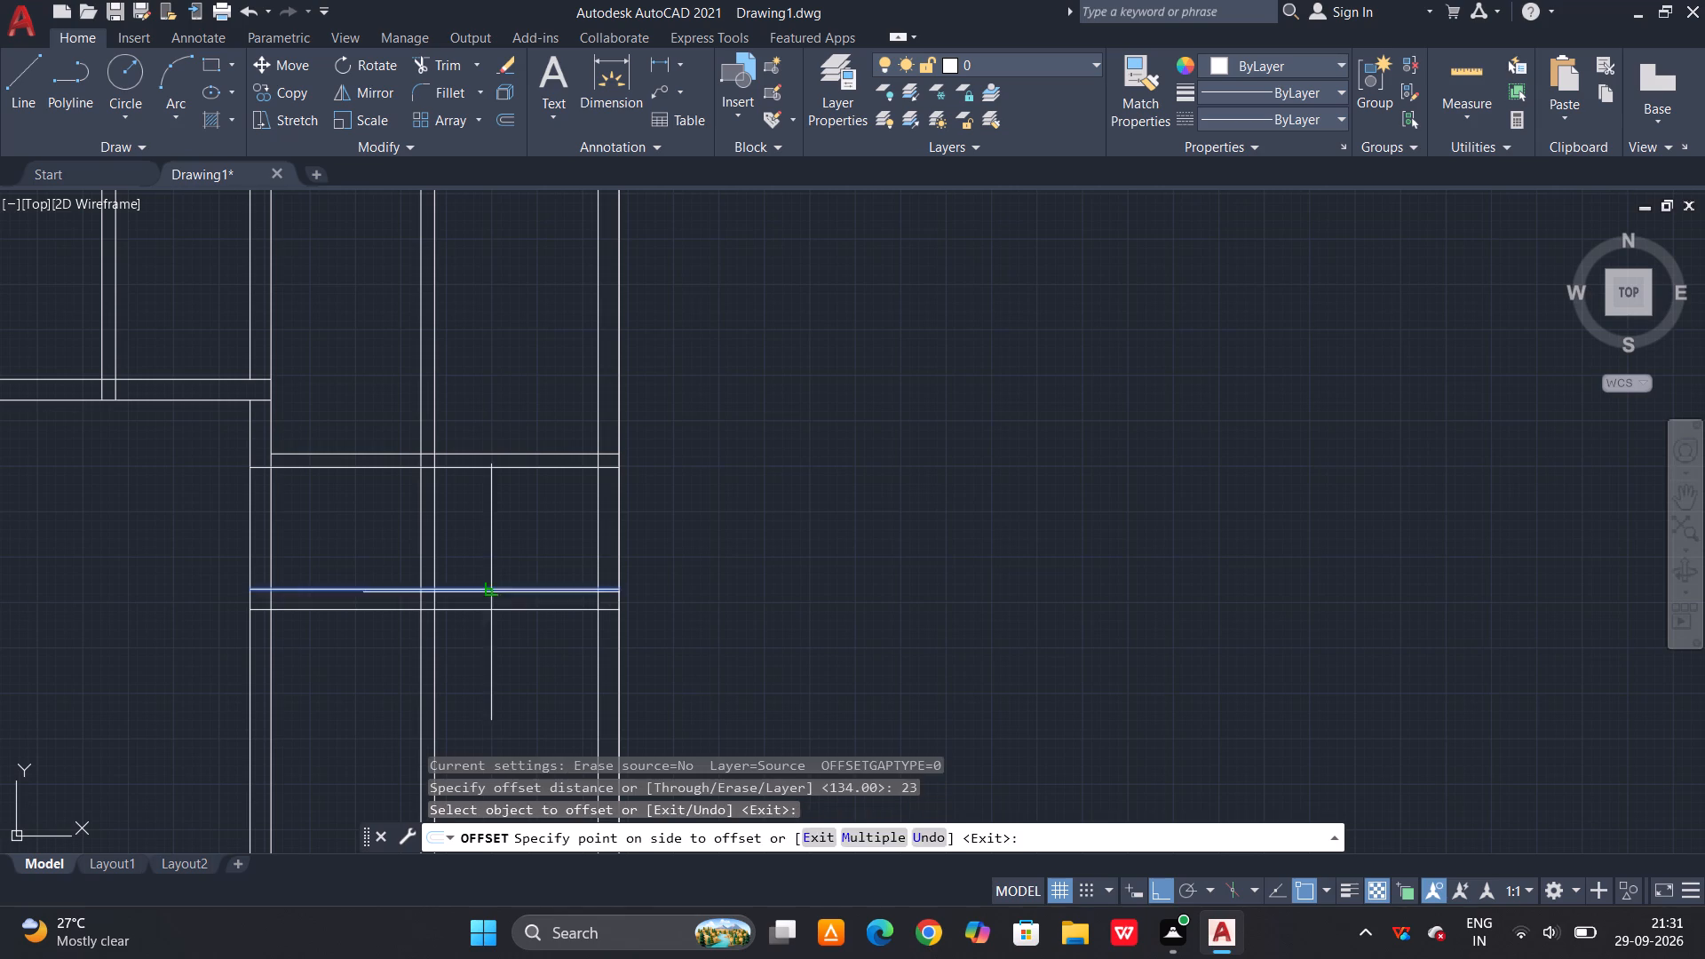
click(482, 615)
key(Escape)
key(Escape)
key(Escape)
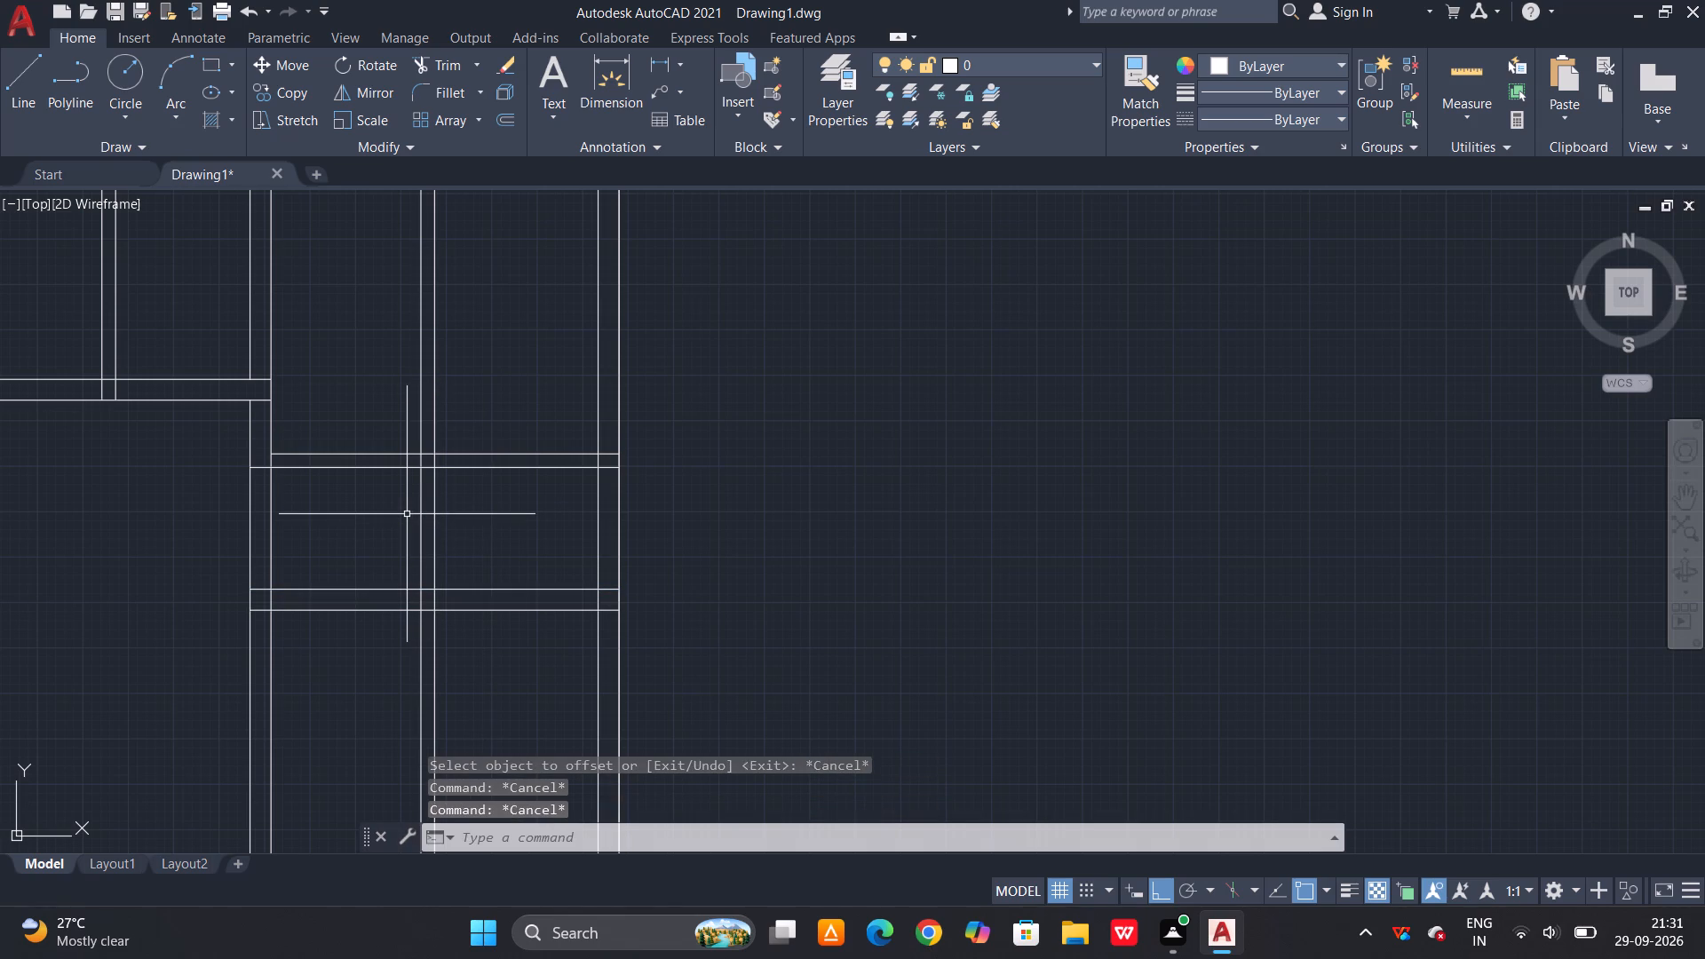
Trim the partition lines above the right-hand room's lower wall, the wall lines left of the partition, and the overlap at their corner.
text(TR)
key(space)
key(space)
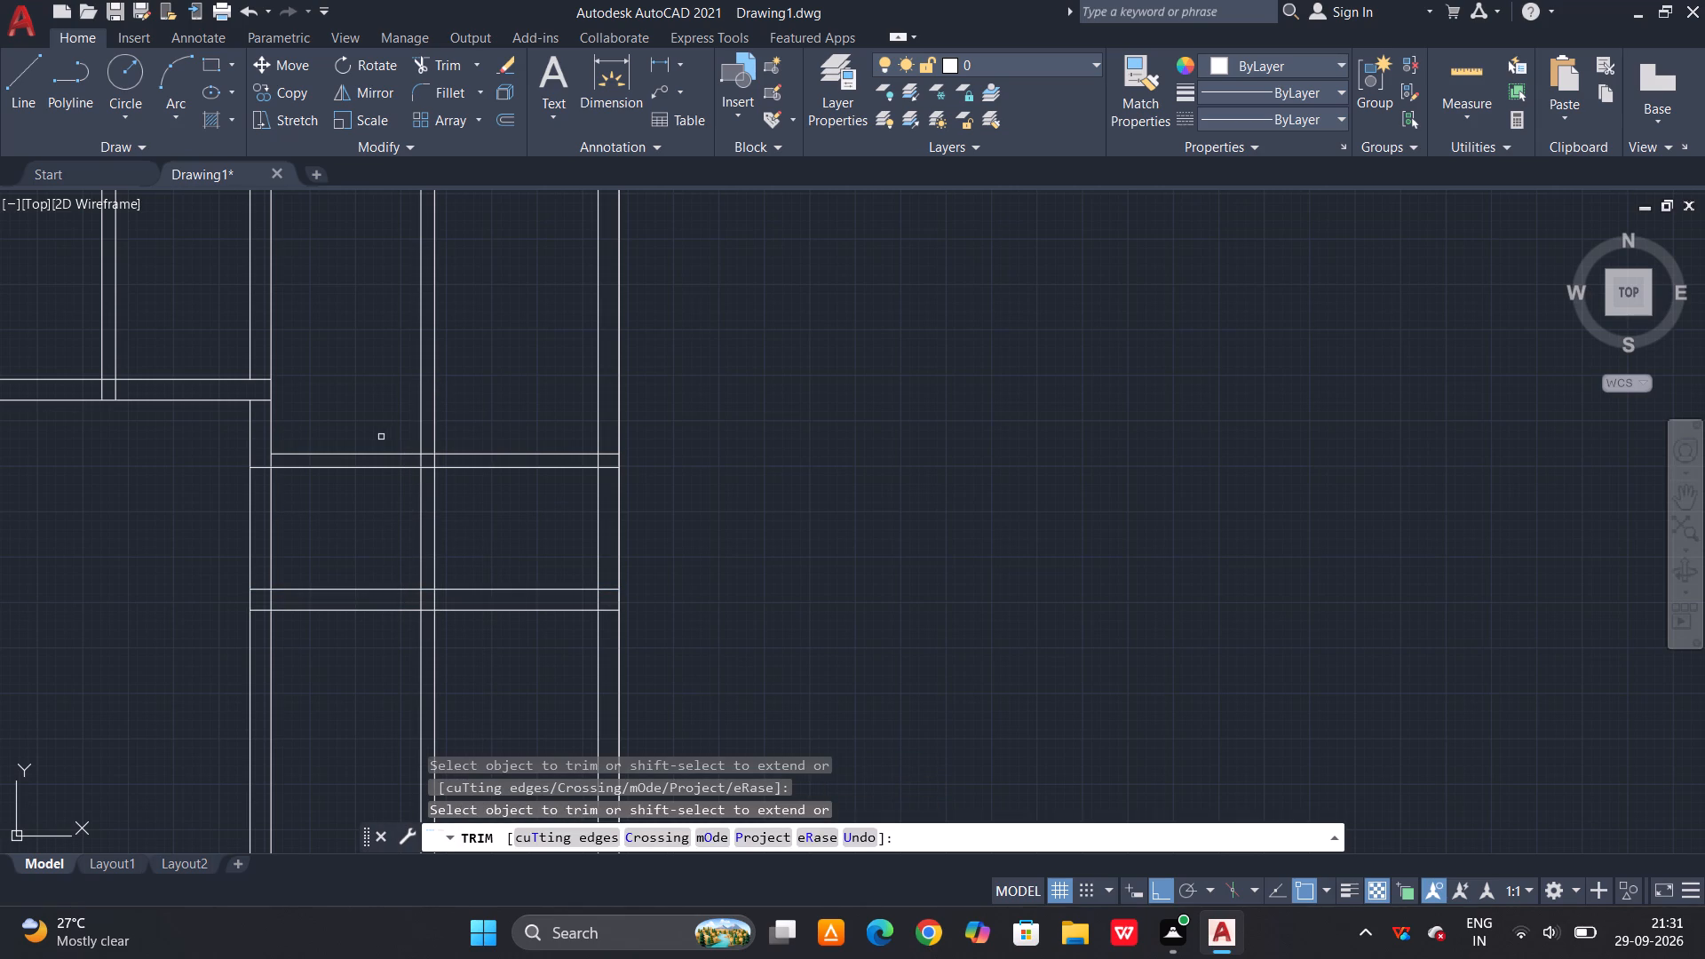
drag(377, 415, 371, 437)
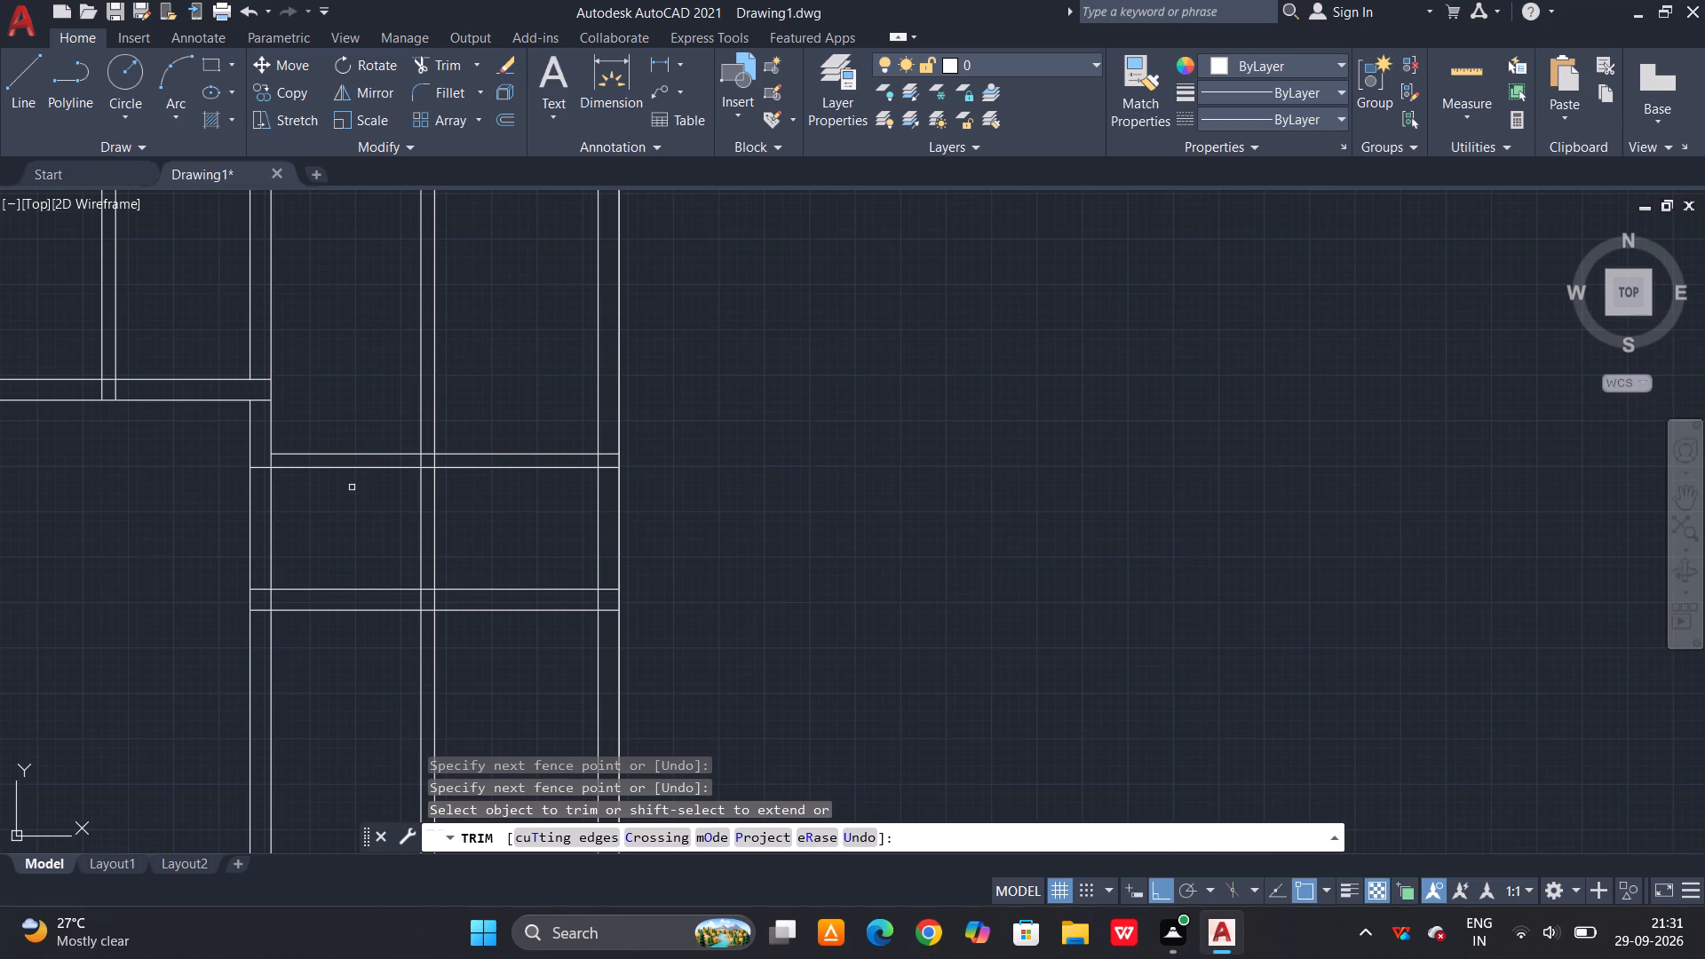
drag(464, 360, 461, 369)
click(396, 400)
drag(388, 413, 379, 446)
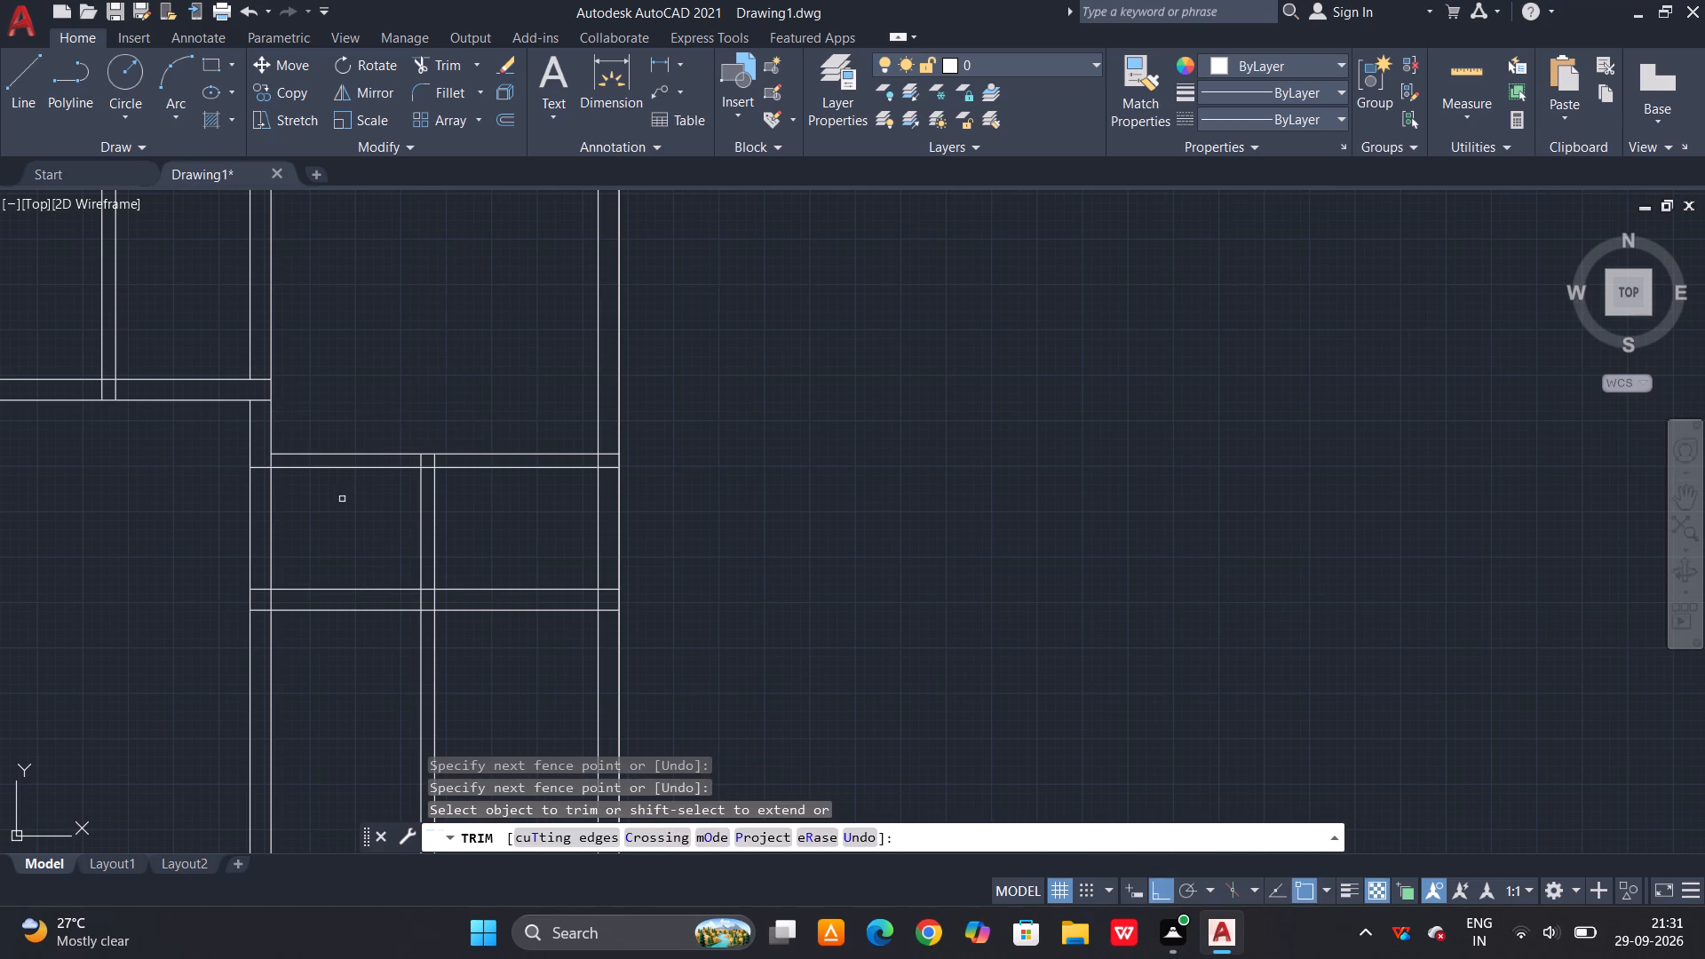
drag(342, 495, 367, 412)
scroll(407, 440, up, 3)
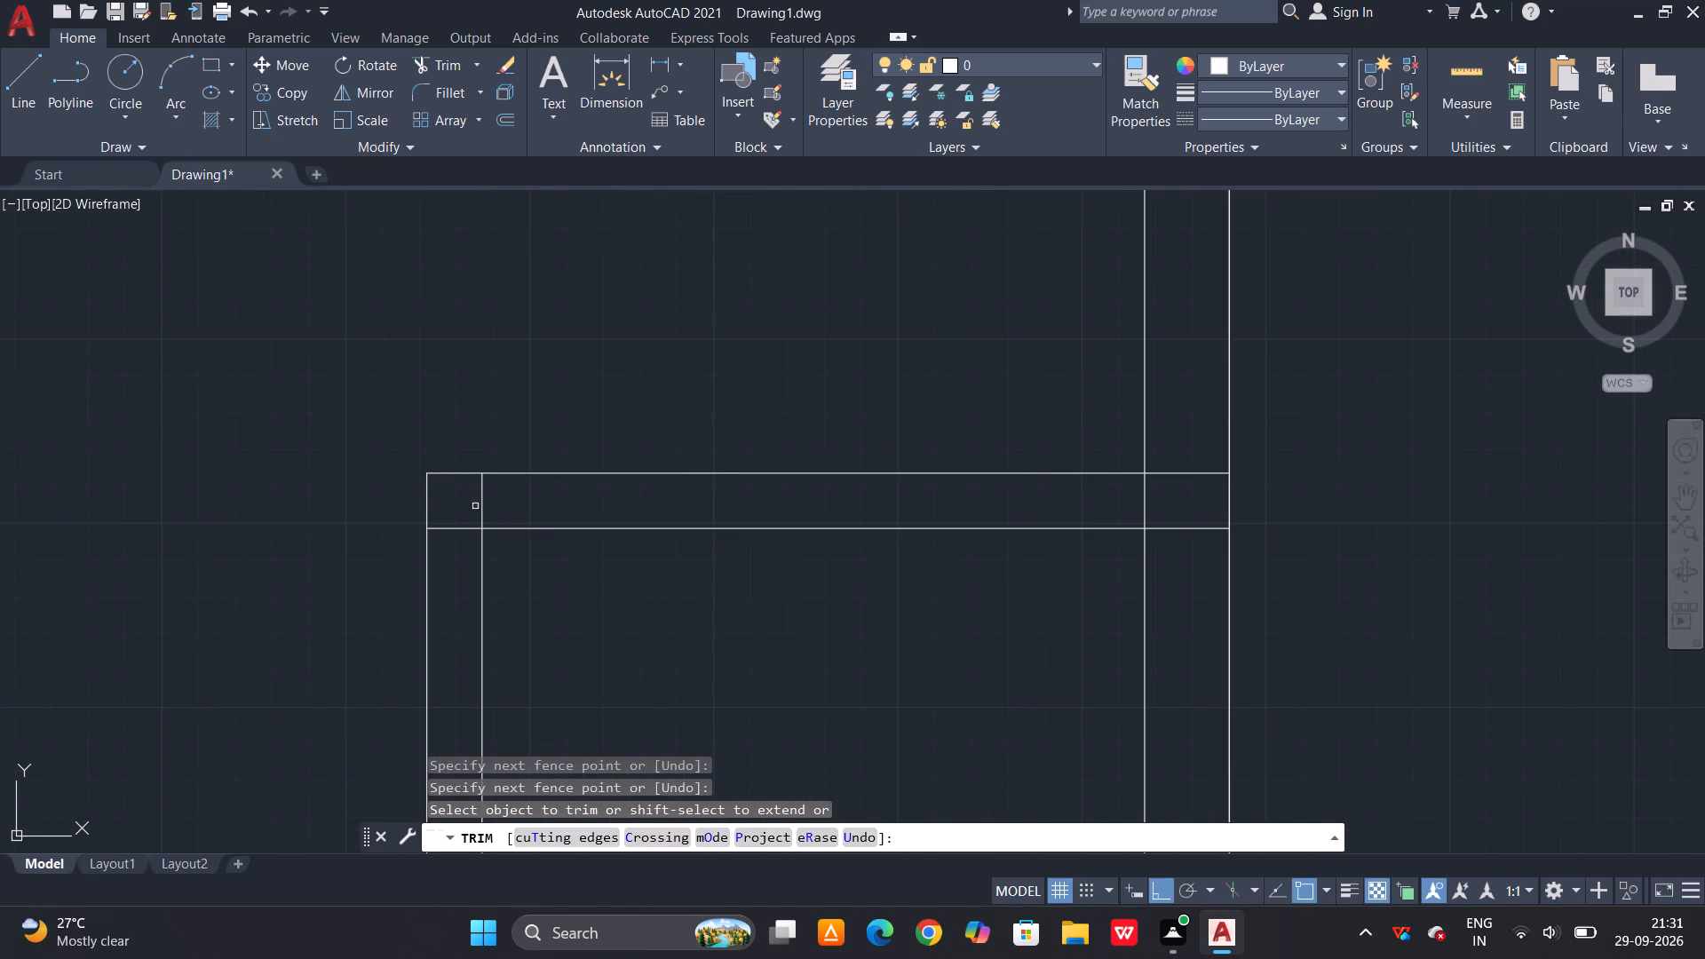
click(490, 495)
click(463, 505)
Trim the lower wall's junction with the exterior wall and remove the leftover short segment inside the middle vertical wall.
drag(1189, 461, 1189, 476)
click(1170, 574)
drag(1172, 503, 1164, 502)
click(1103, 502)
scroll(1148, 496, down, 3)
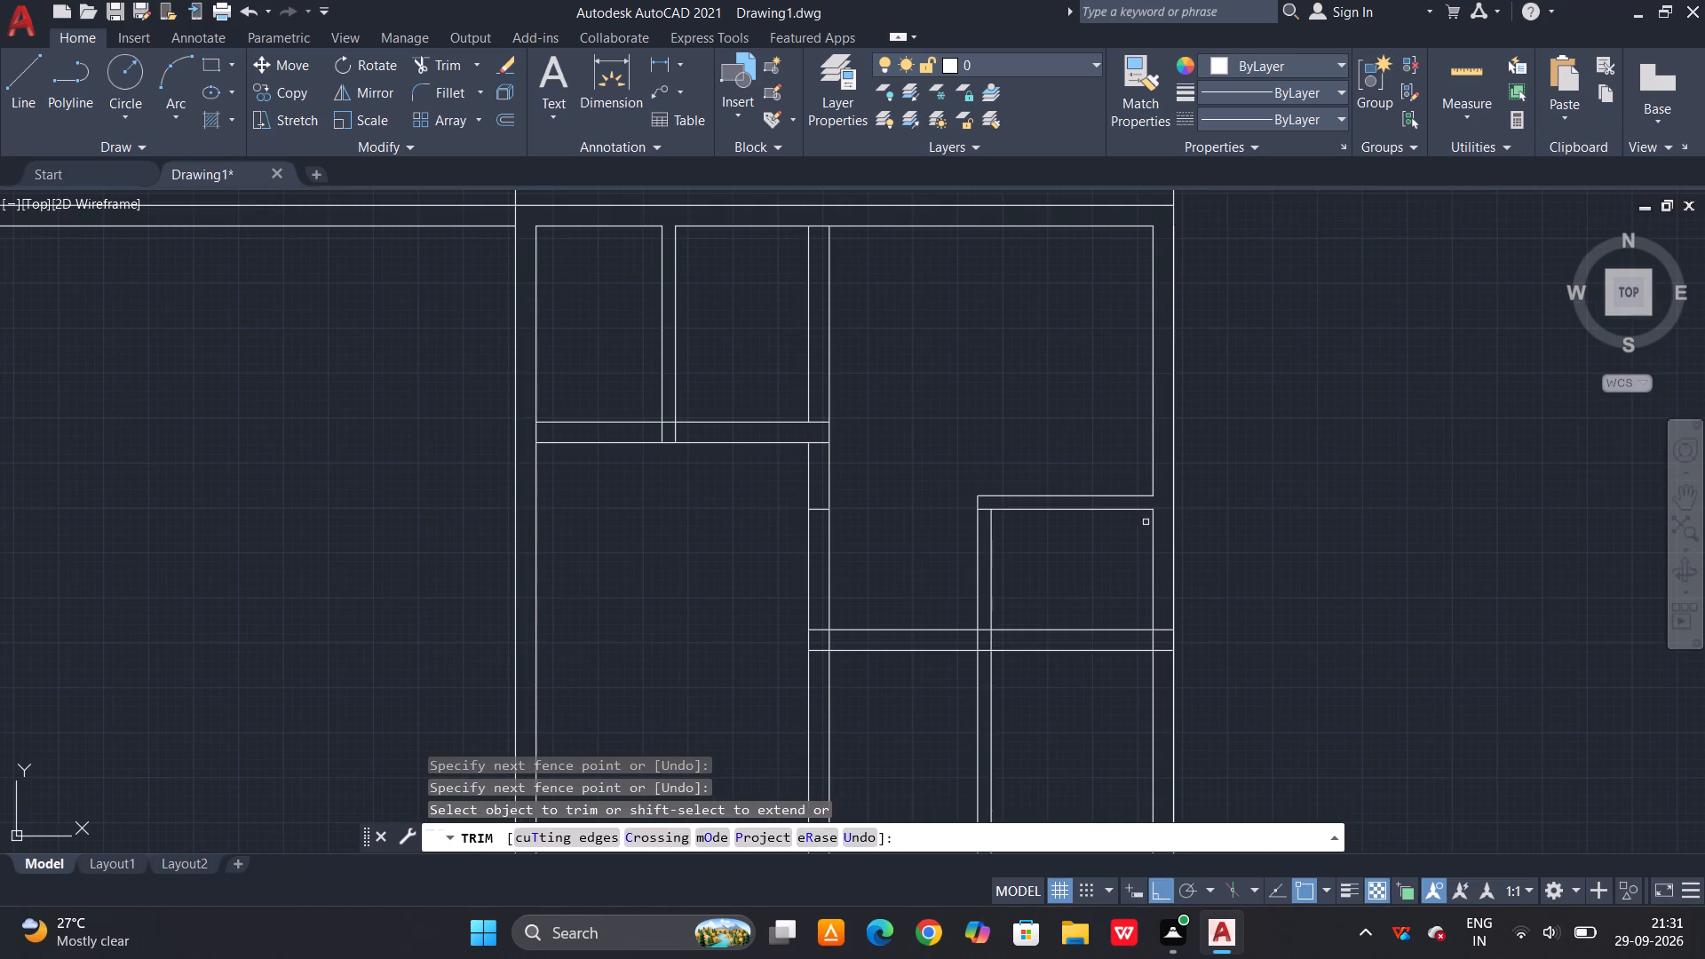
scroll(819, 507, up, 3)
drag(822, 509, 821, 530)
click(812, 558)
scroll(790, 437, down, 2)
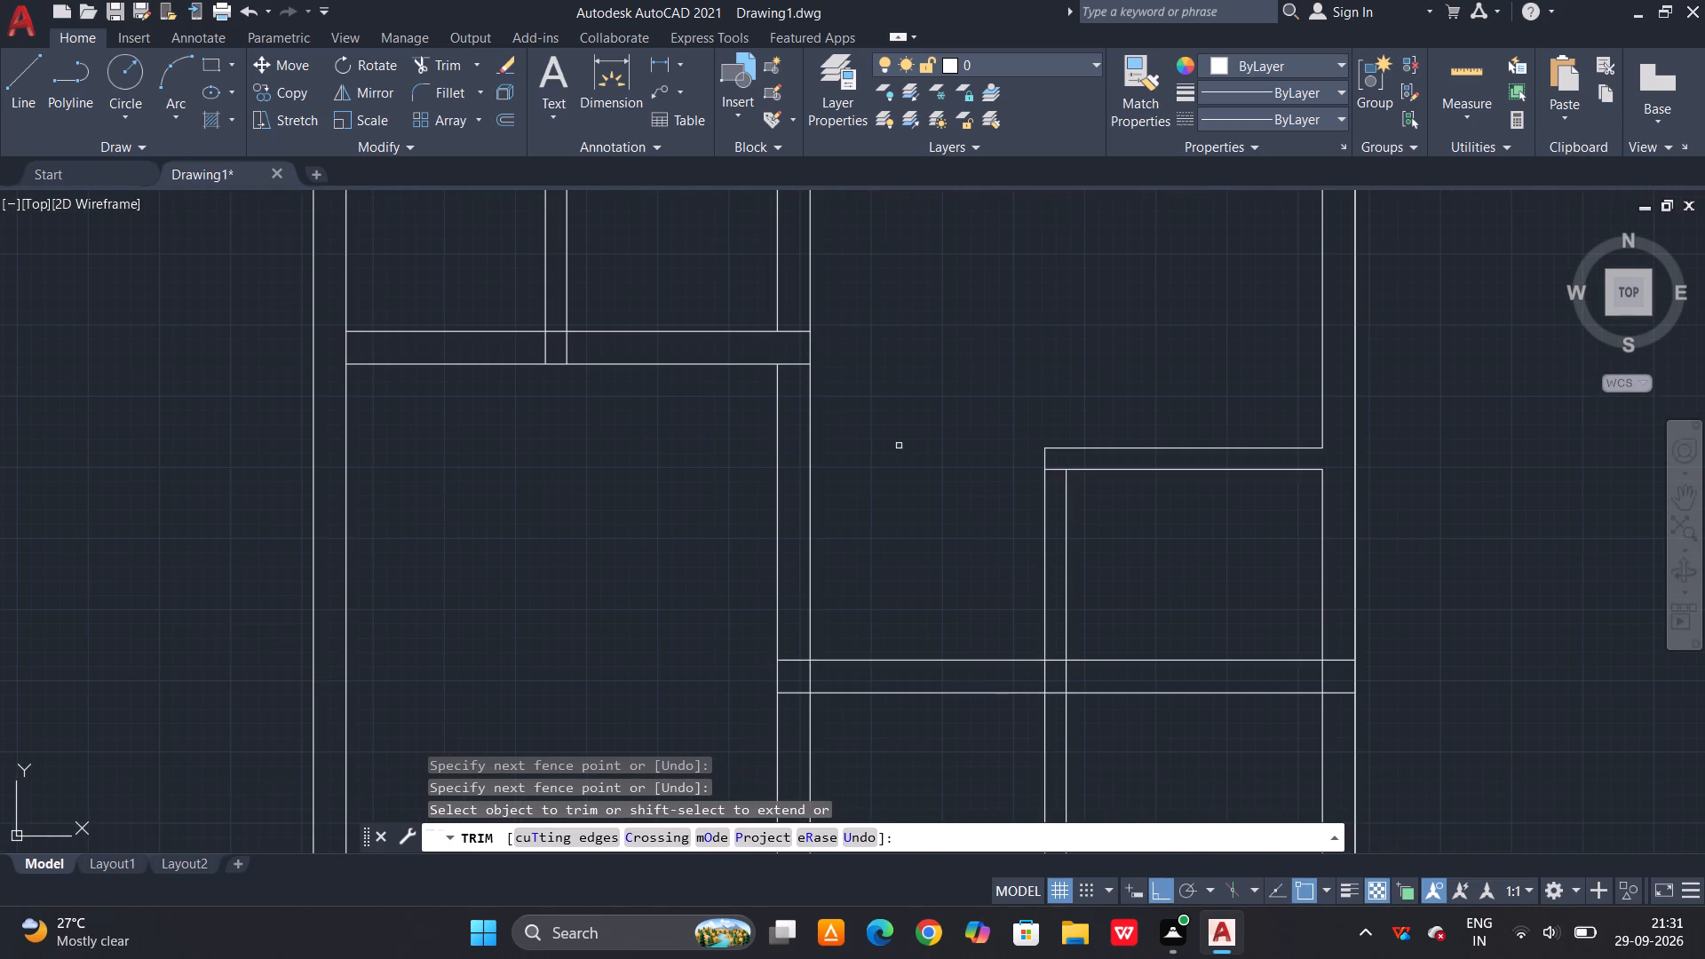
key(Escape)
key(Escape)
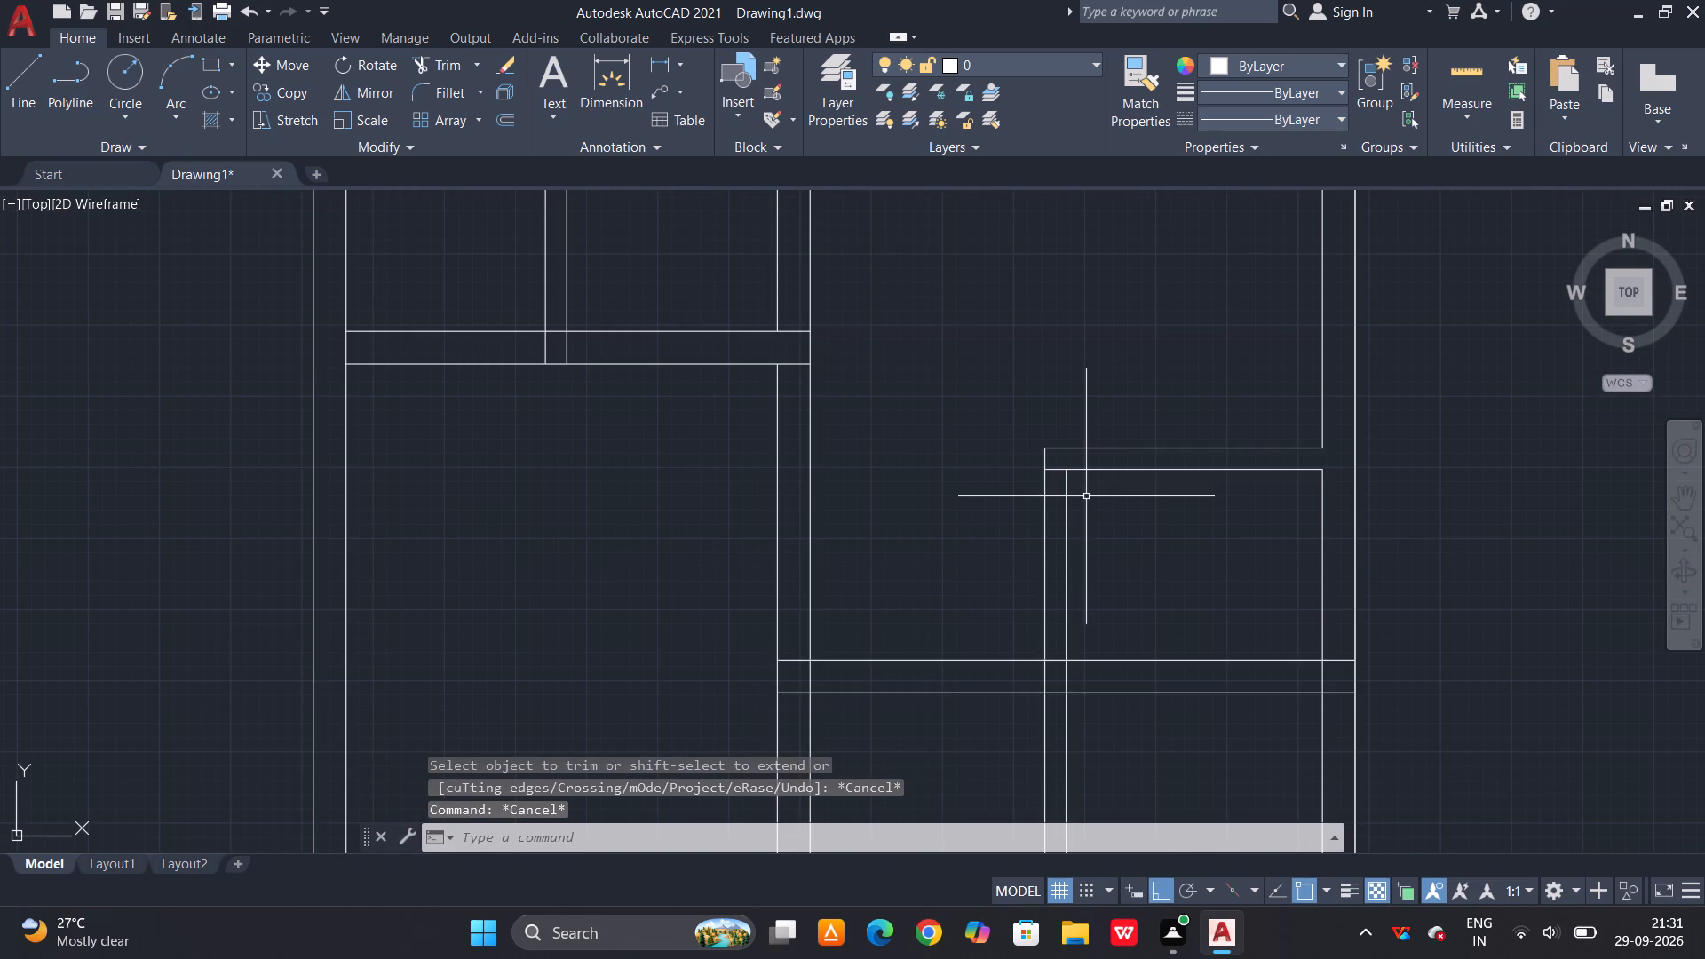
Offset the bottom line of the right-hand room's lower wall 75 downward to mark an opening.
key(o)
key(space)
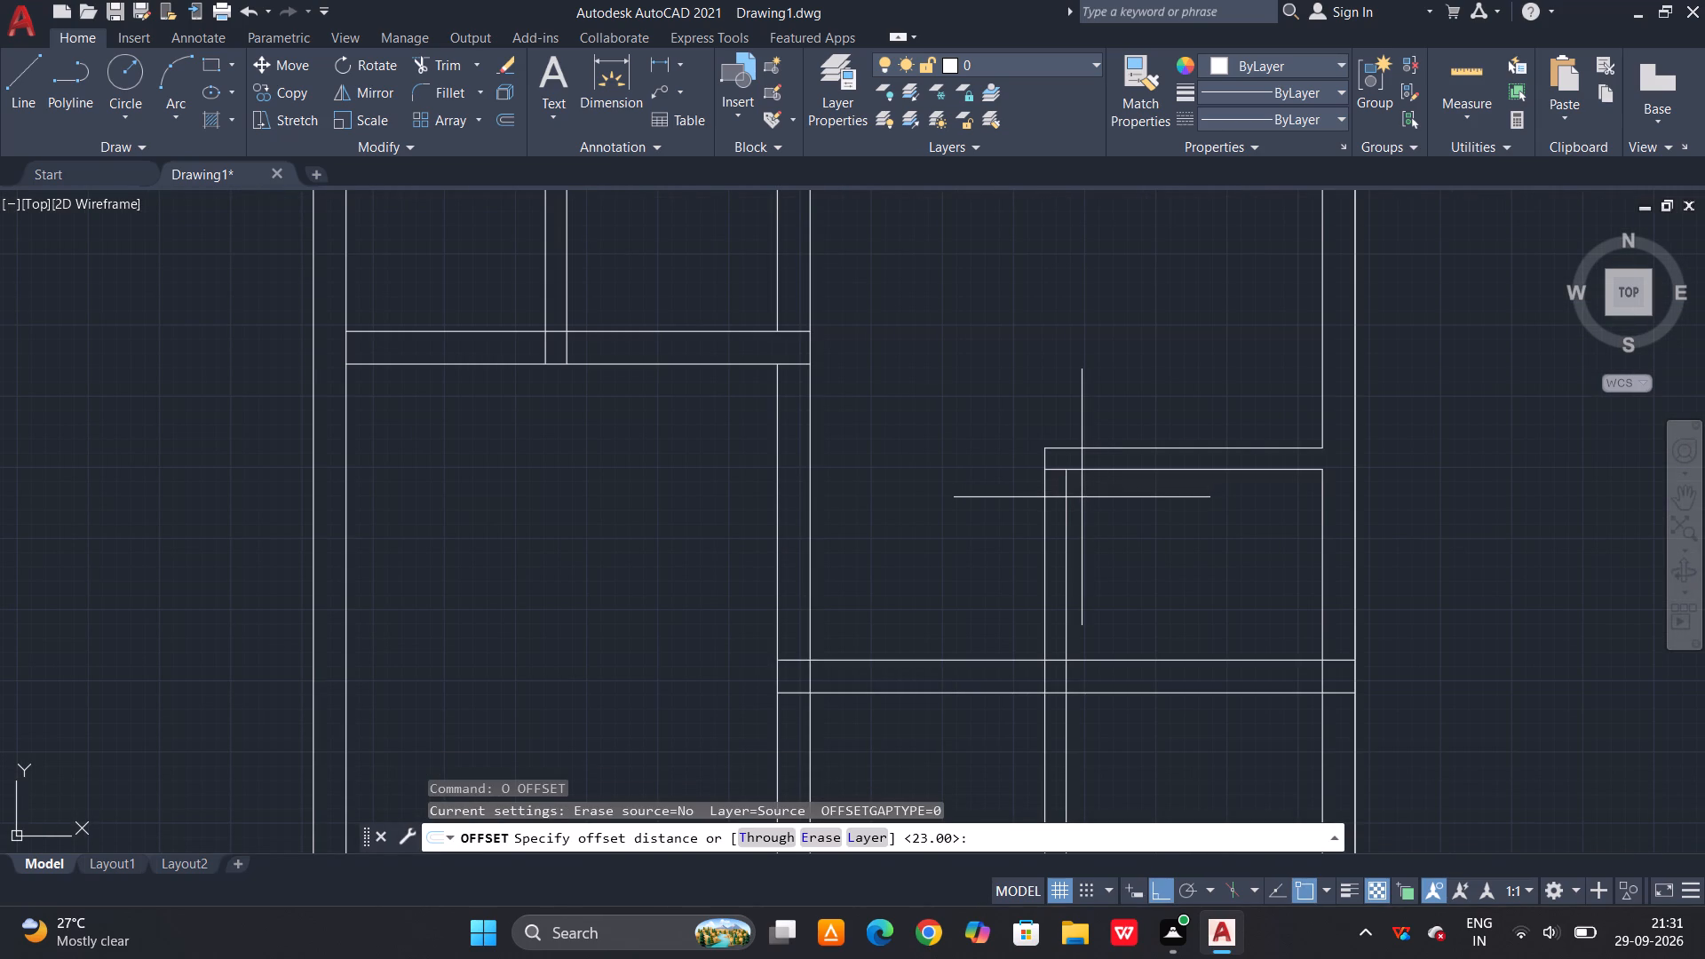
text(75)
key(space)
click(1107, 468)
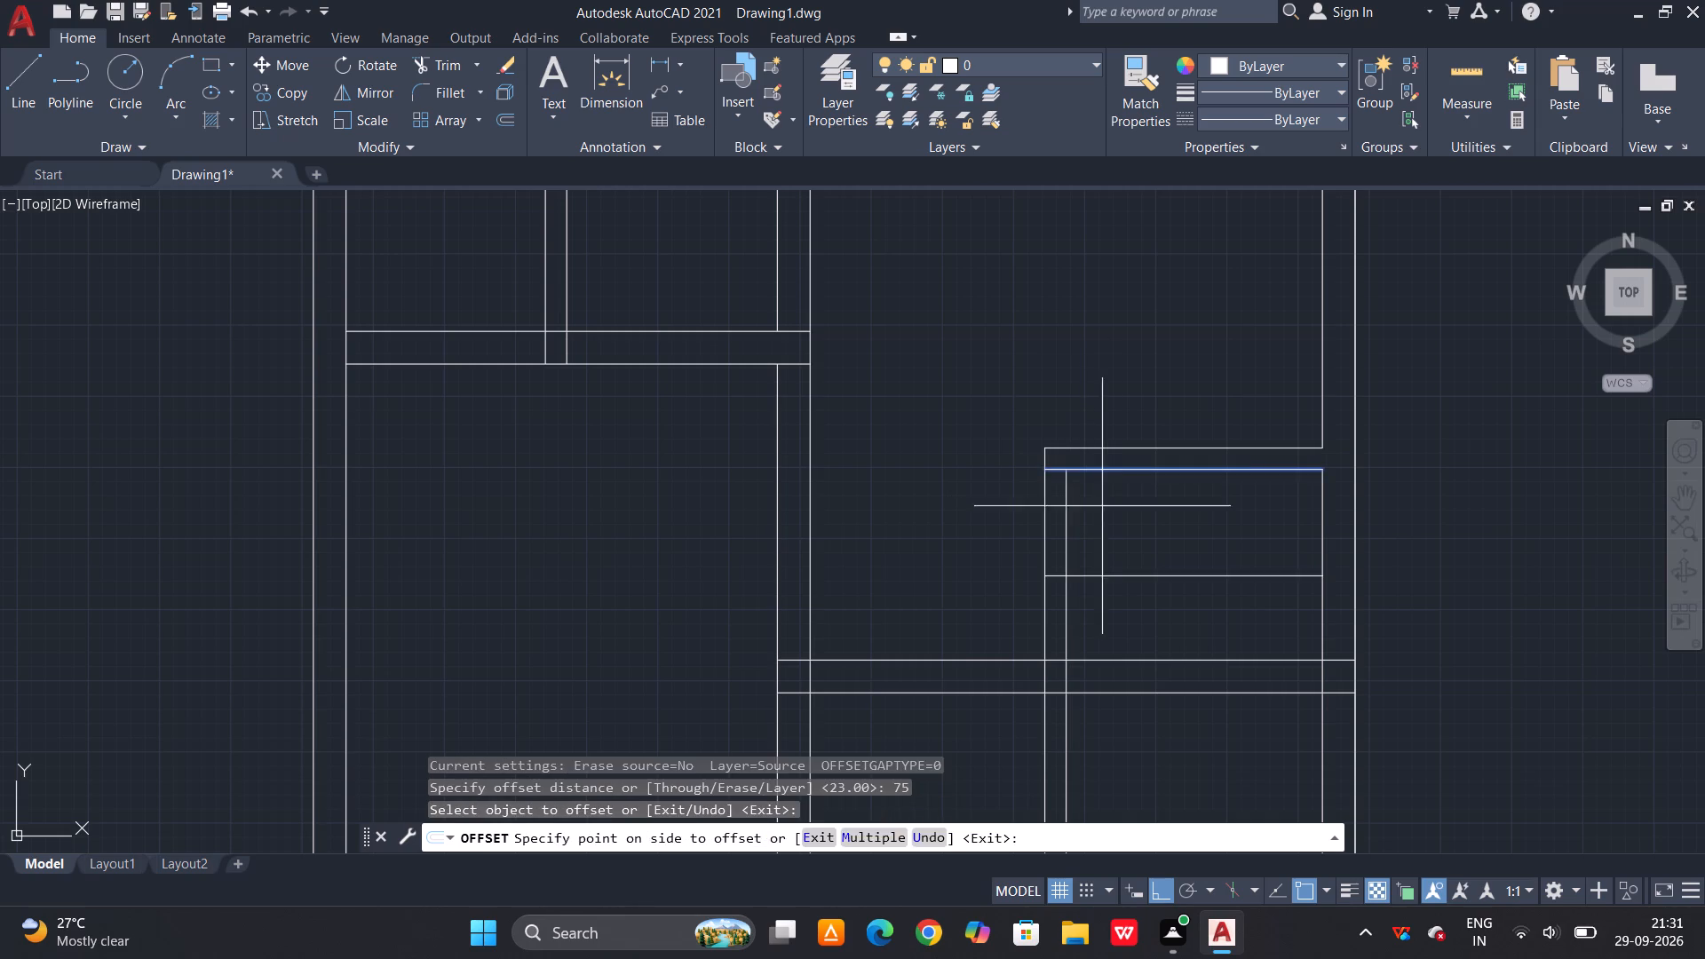
click(1084, 557)
key(Escape)
key(Escape)
Trim the partition lines inside the 75 opening and the rest of the offset line, leaving a cap on the partition's end.
text(TR)
key(space)
key(space)
click(1098, 533)
click(1019, 551)
drag(1119, 556, 1125, 570)
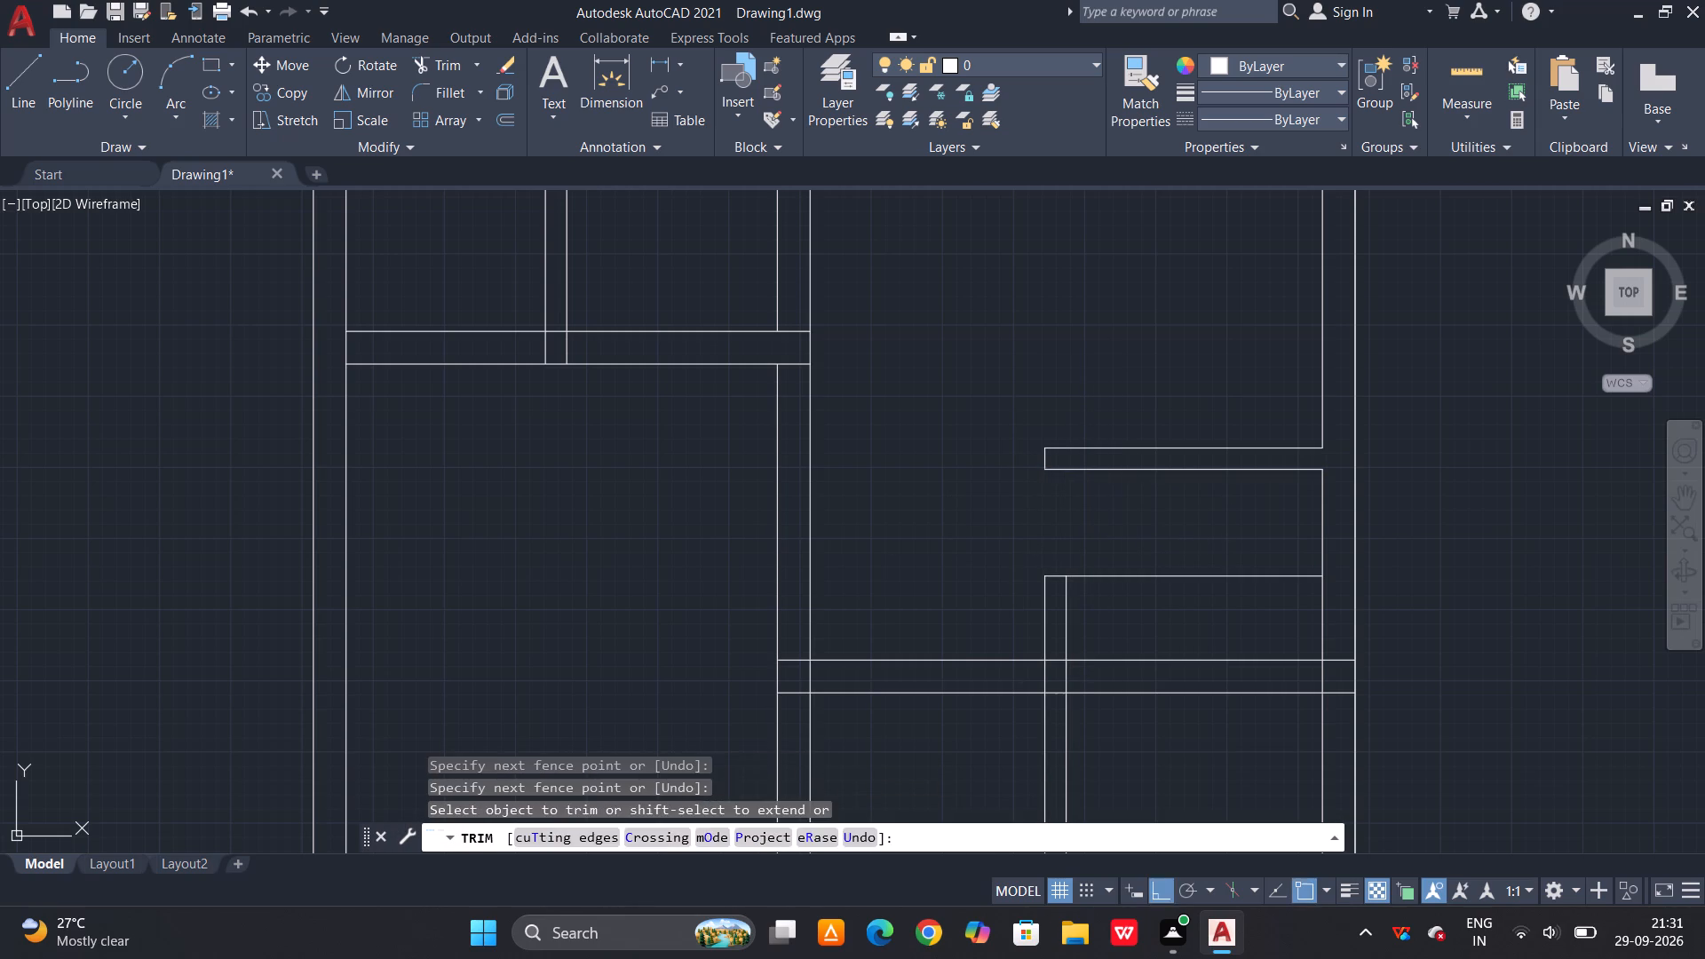
drag(1125, 570, 1122, 579)
scroll(1115, 544, down, 1)
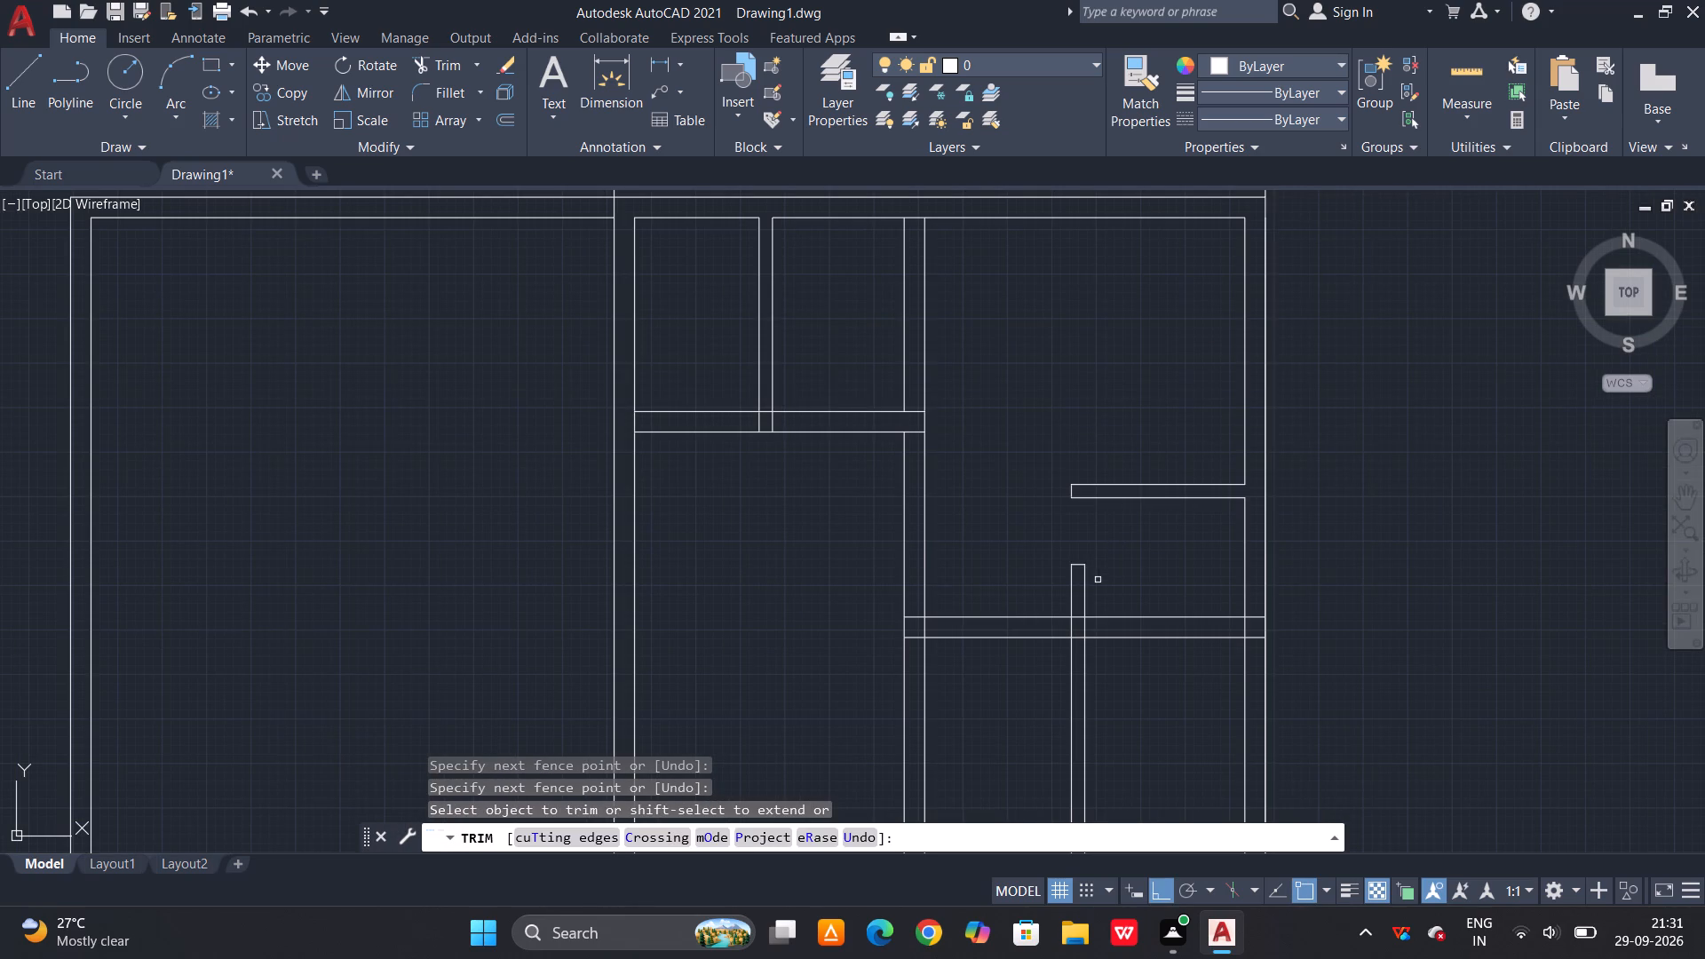
key(Escape)
key(Escape)
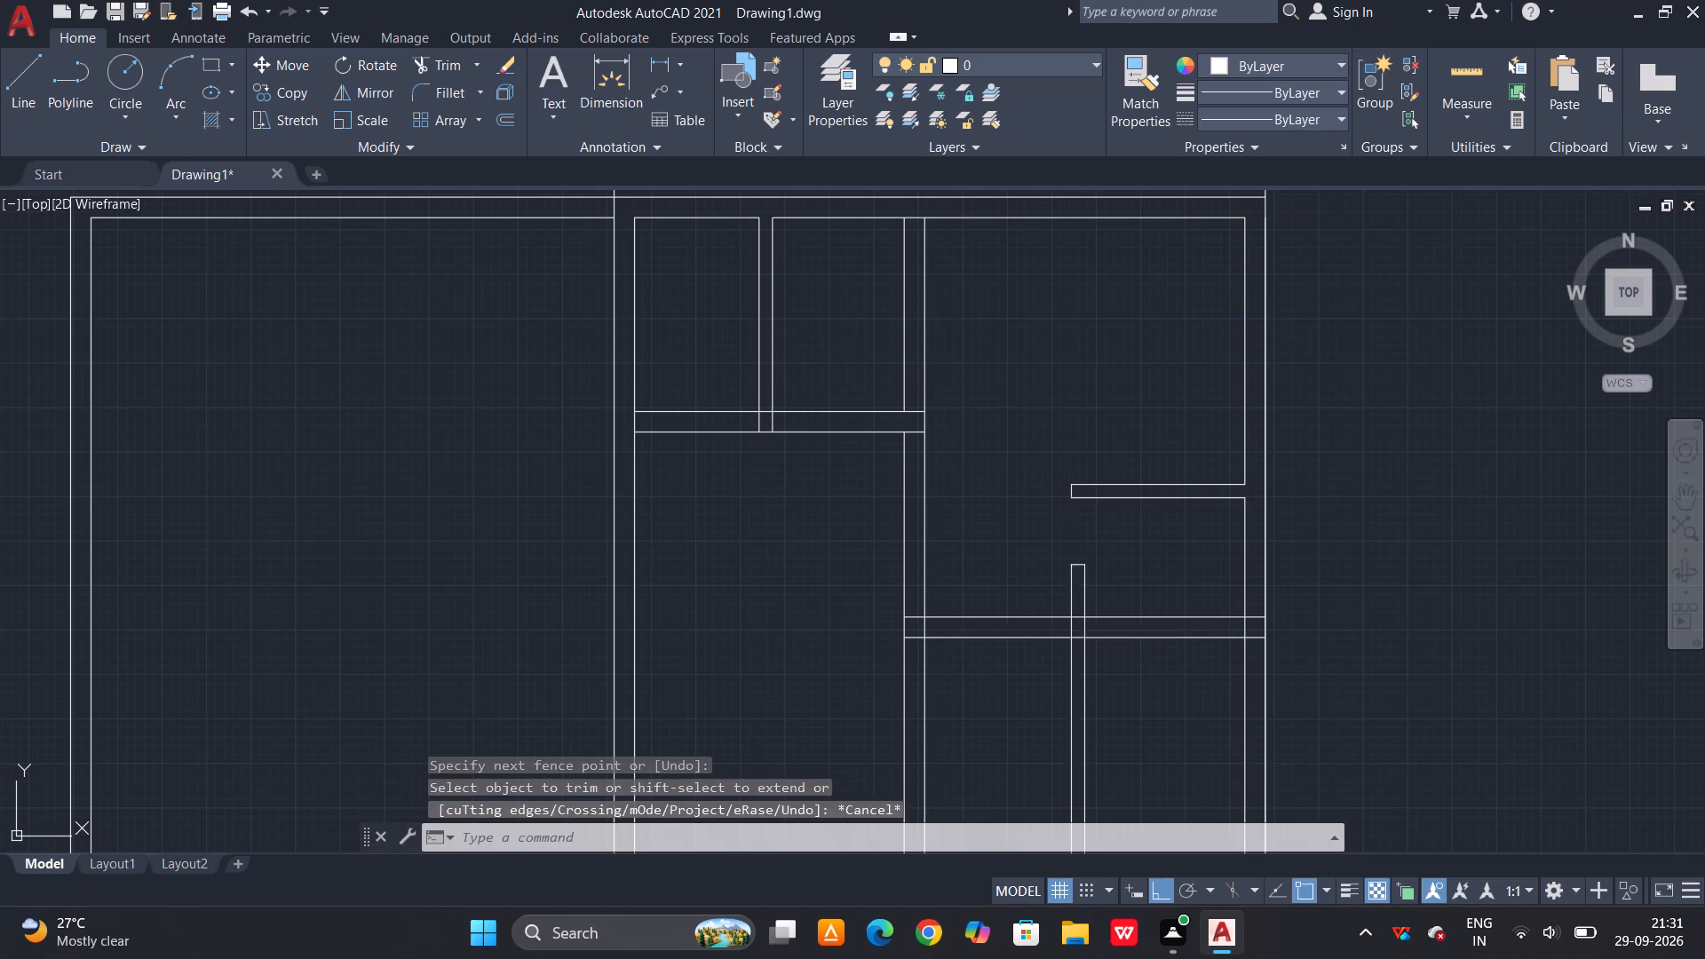
Offset the right line of the middle vertical wall 100 to the right, toward the partition.
key(o)
key(space)
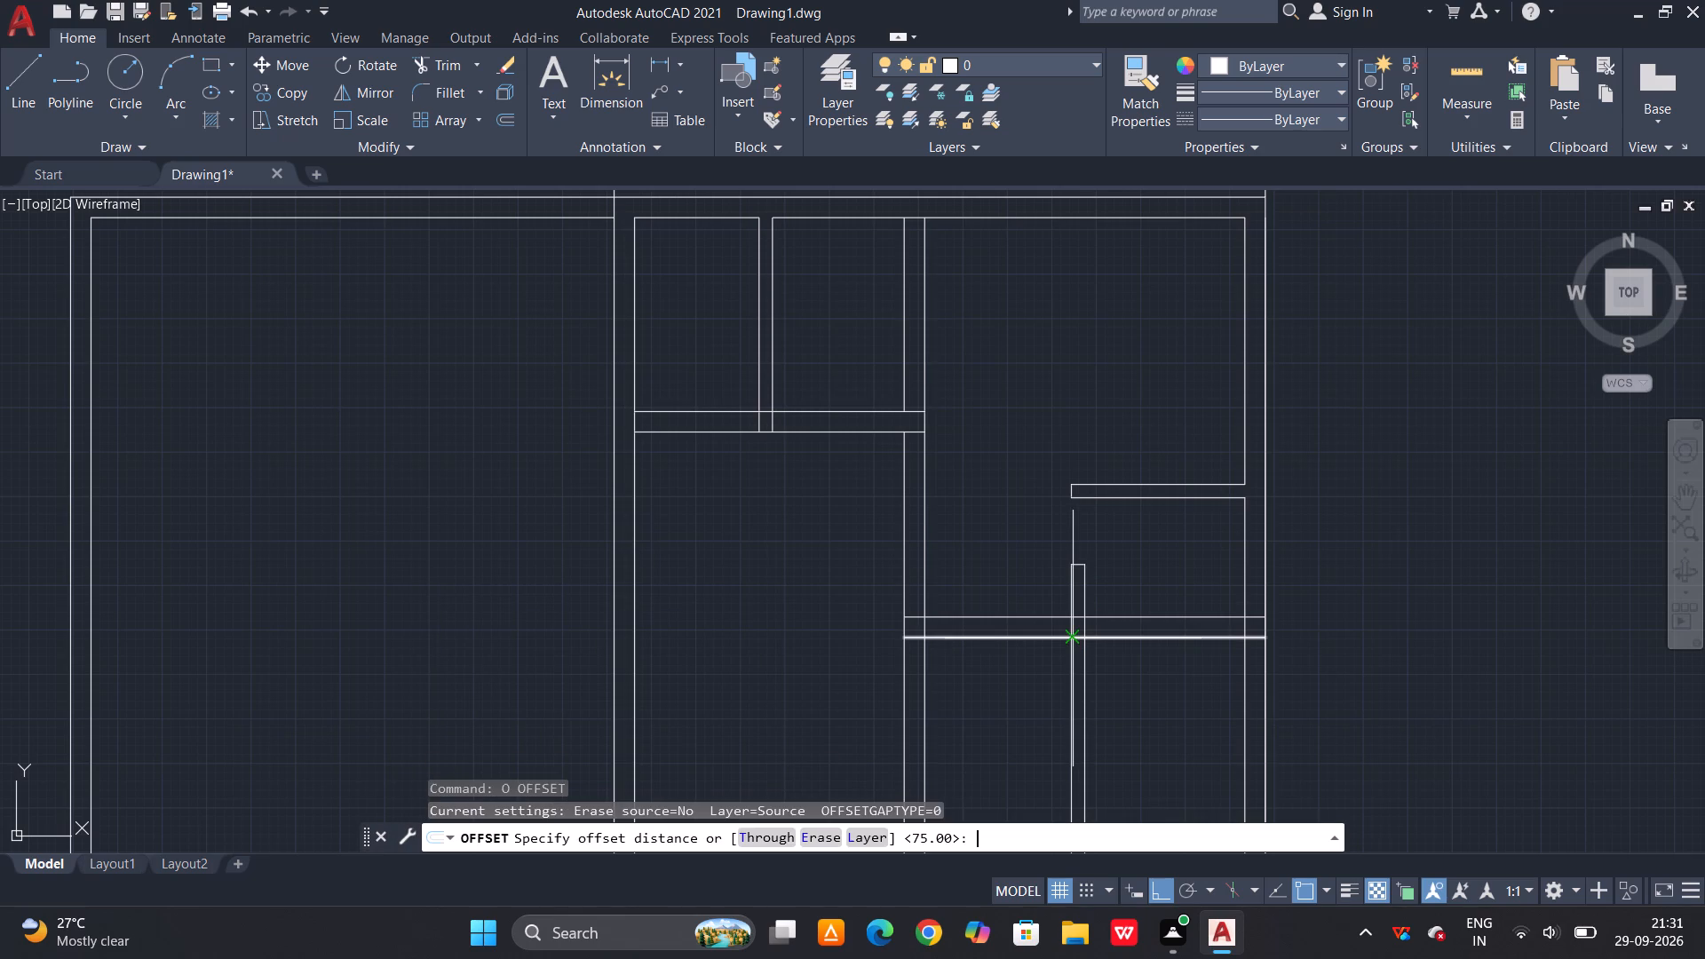
text(1)
text(00)
key(space)
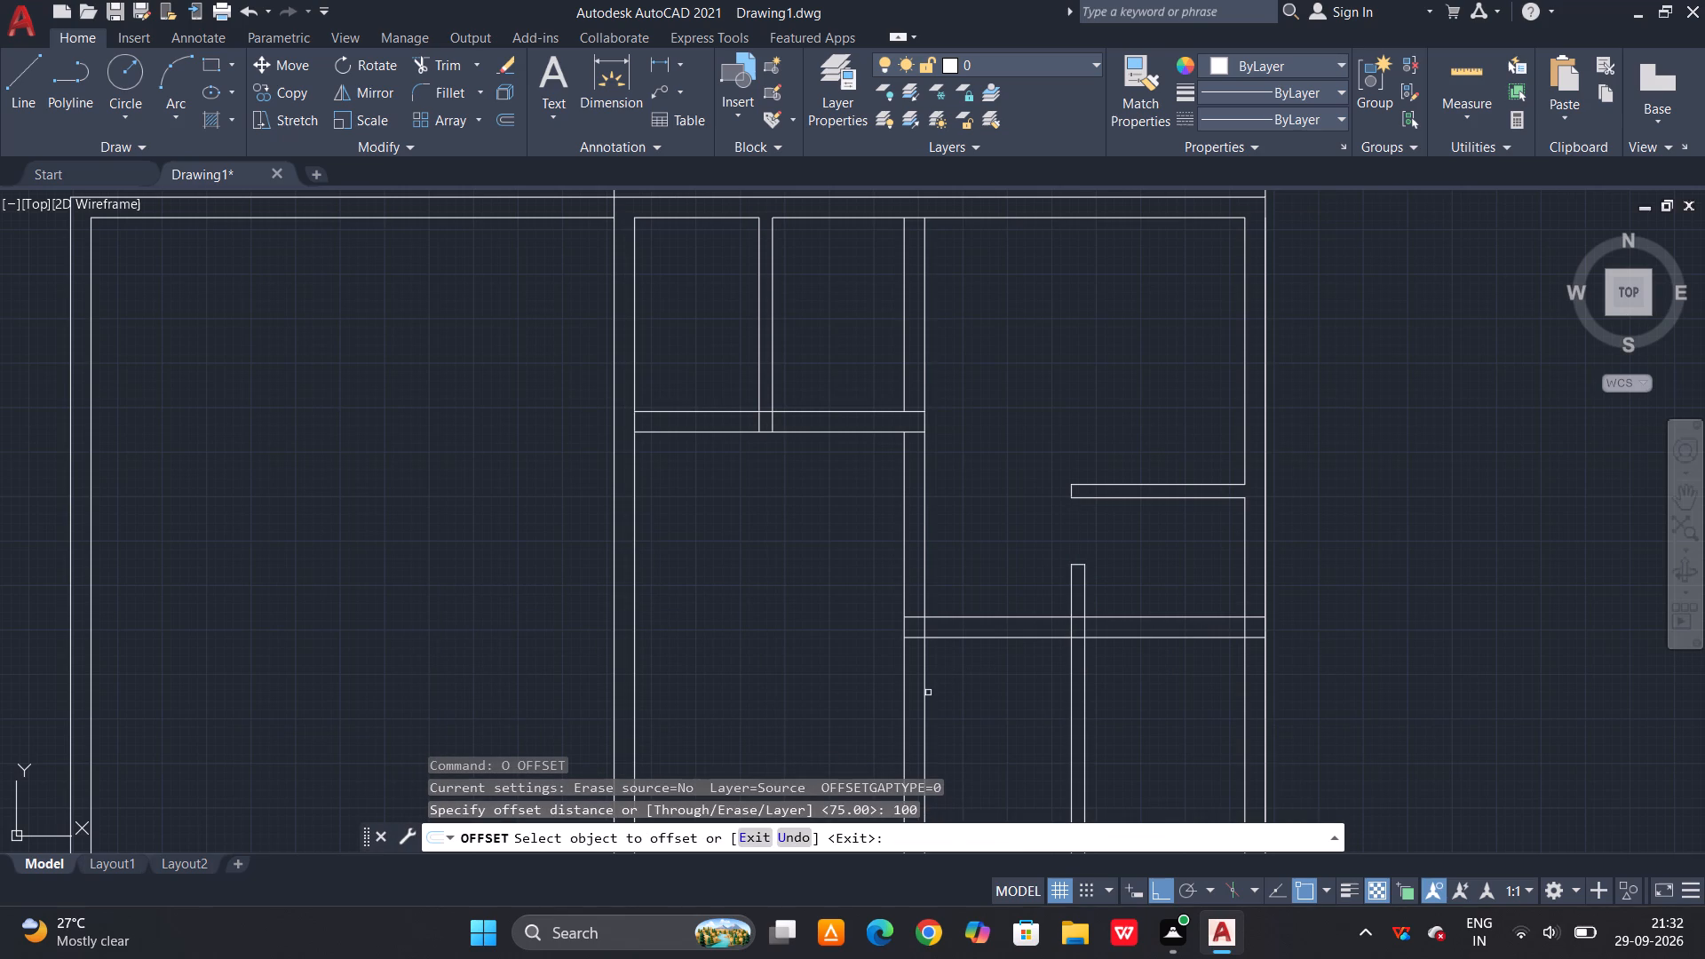
click(925, 695)
click(1040, 674)
key(Escape)
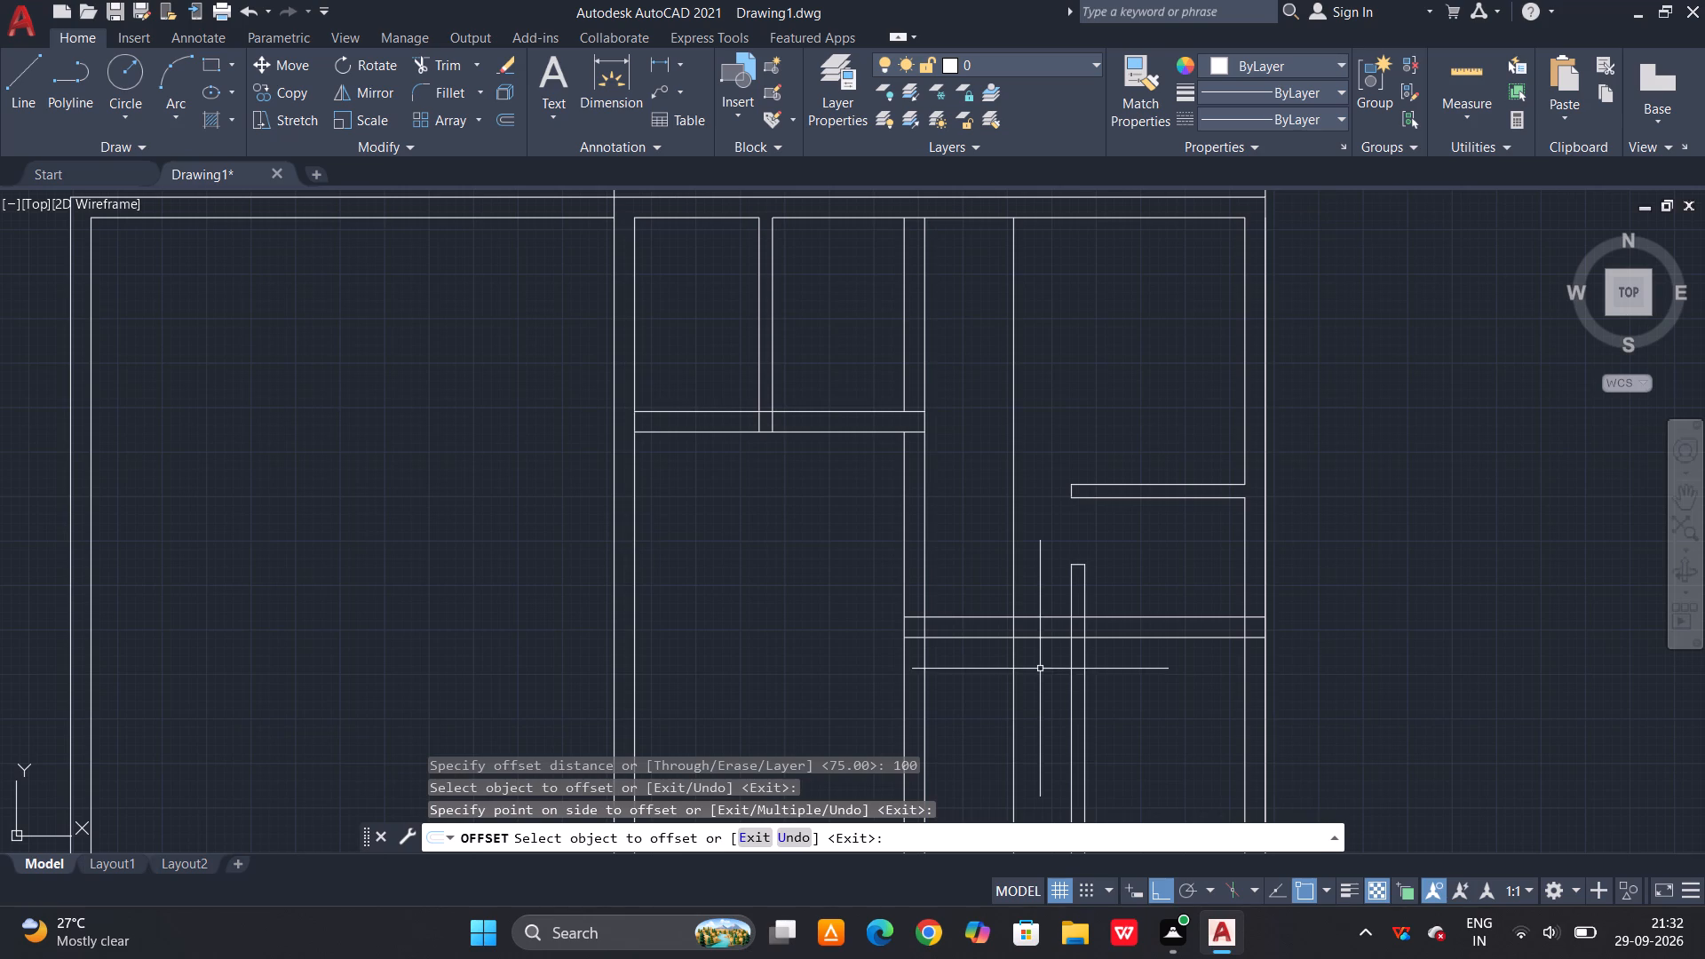
key(Escape)
Trim the 23-unit horizontal wall back to the 100 offset line, remove its leftovers in the middle wall, and trim that line above and below the wall.
text(TR)
key(space)
key(space)
drag(996, 569, 995, 579)
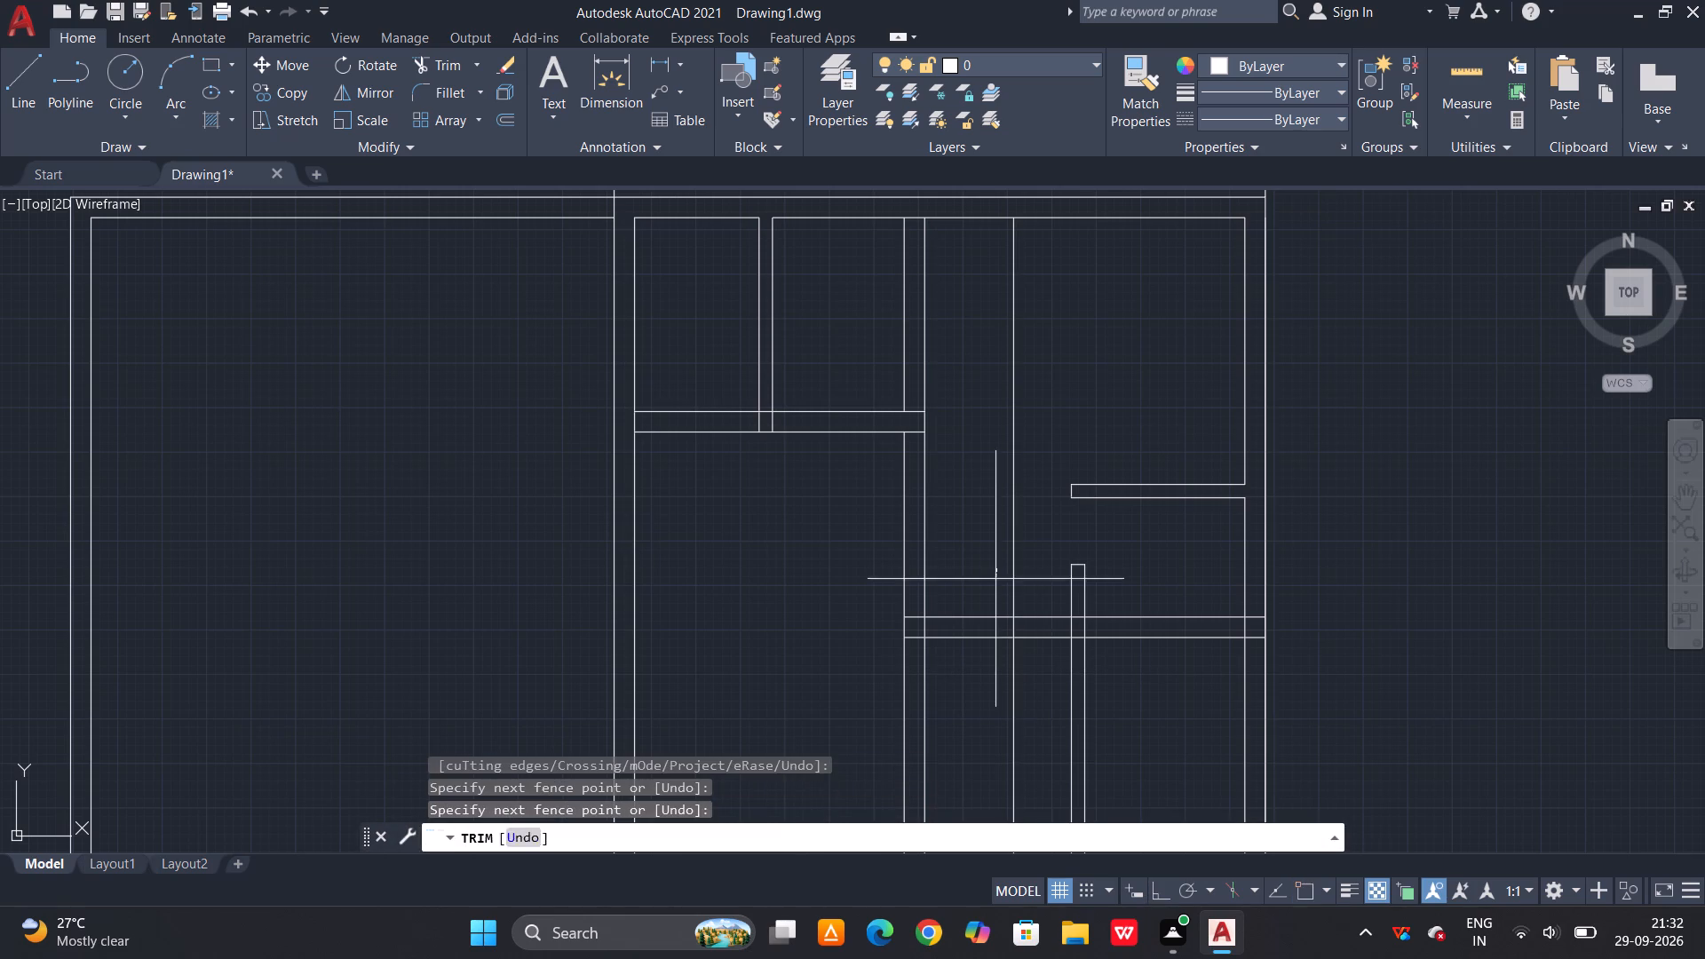
click(971, 654)
click(1033, 518)
click(1002, 536)
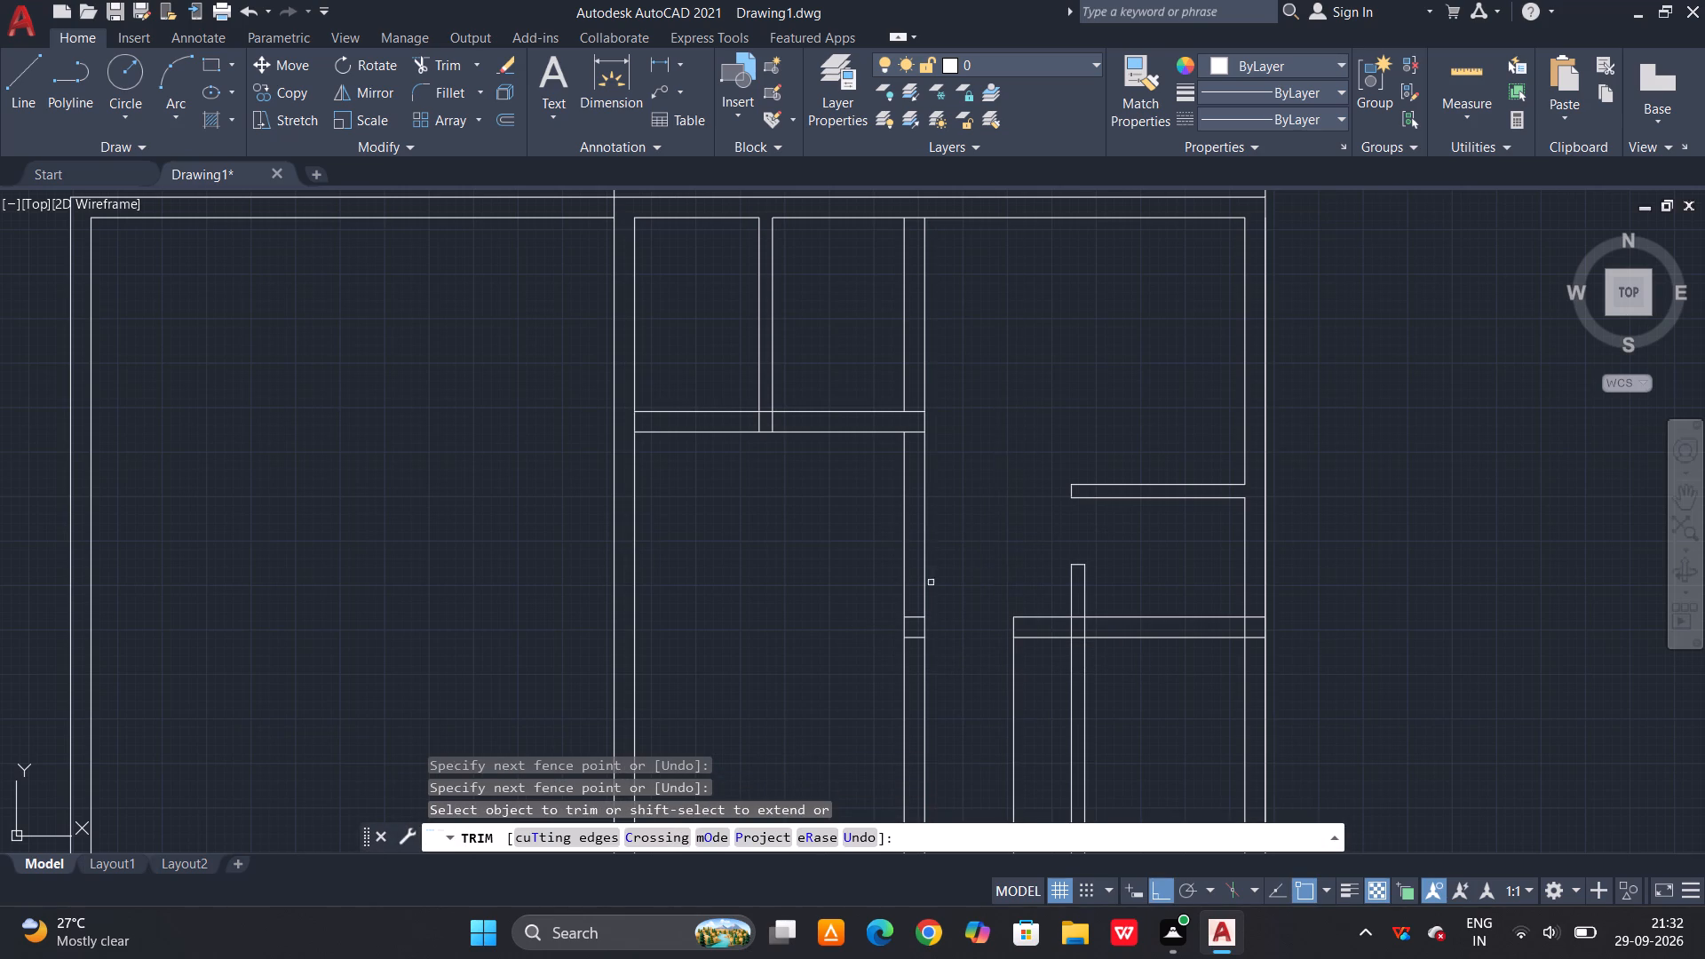
scroll(914, 611, up, 3)
click(913, 617)
click(882, 730)
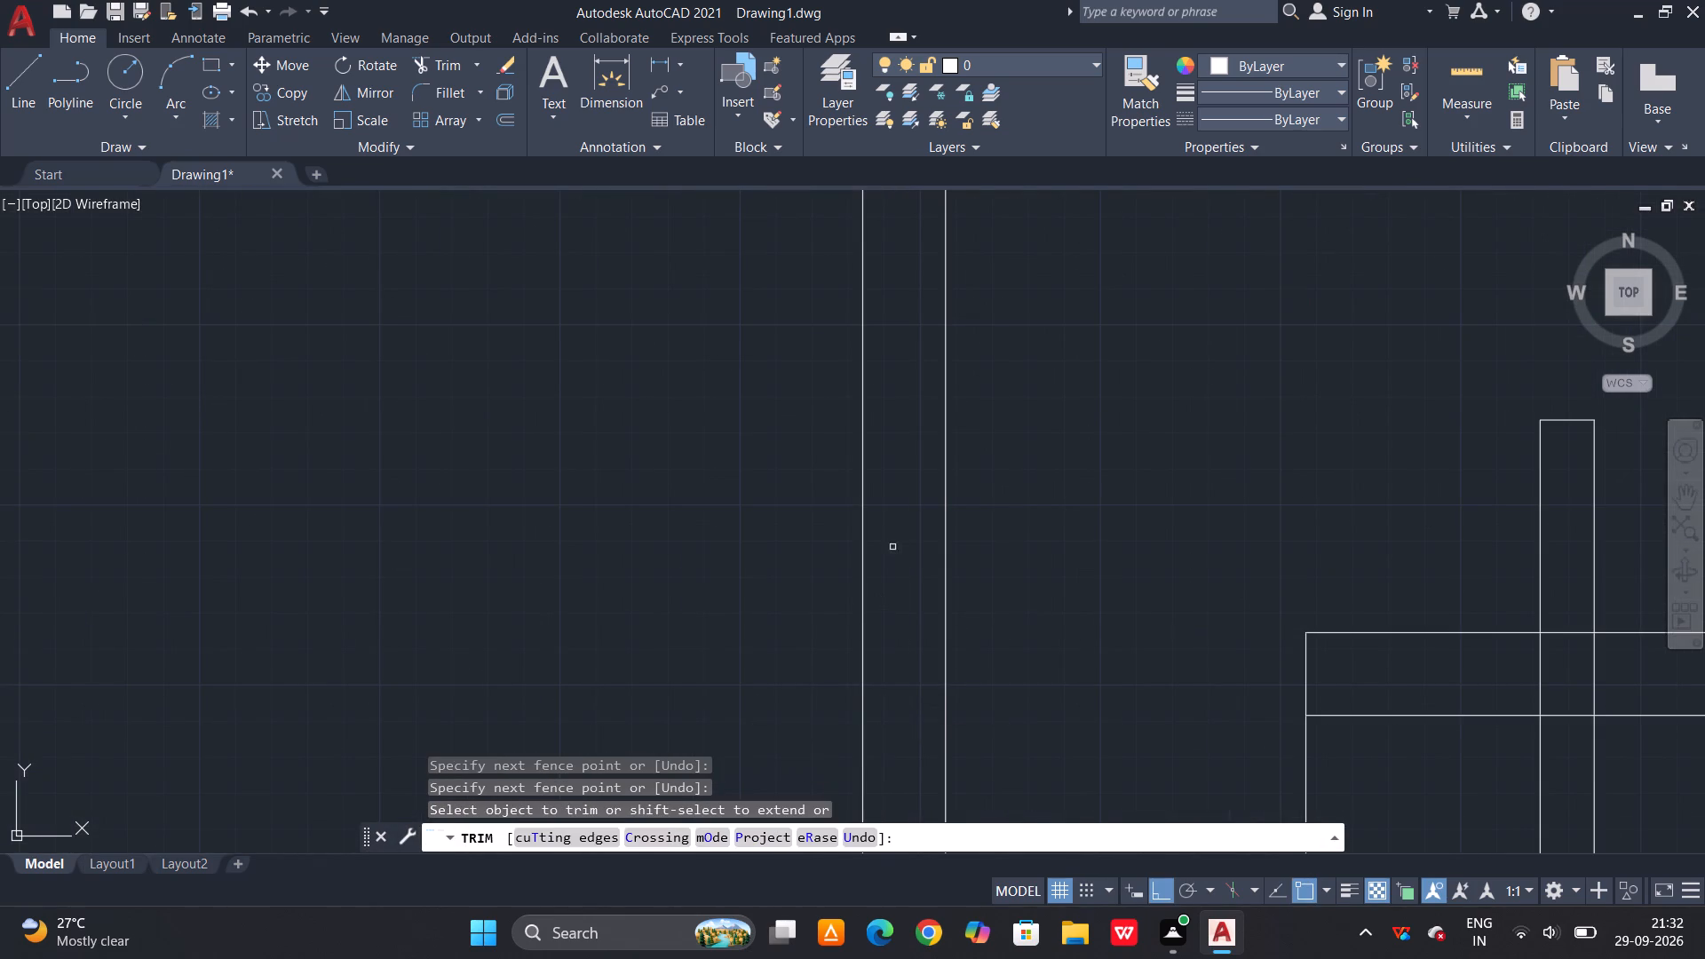
scroll(892, 545, down, 3)
click(1018, 646)
click(945, 670)
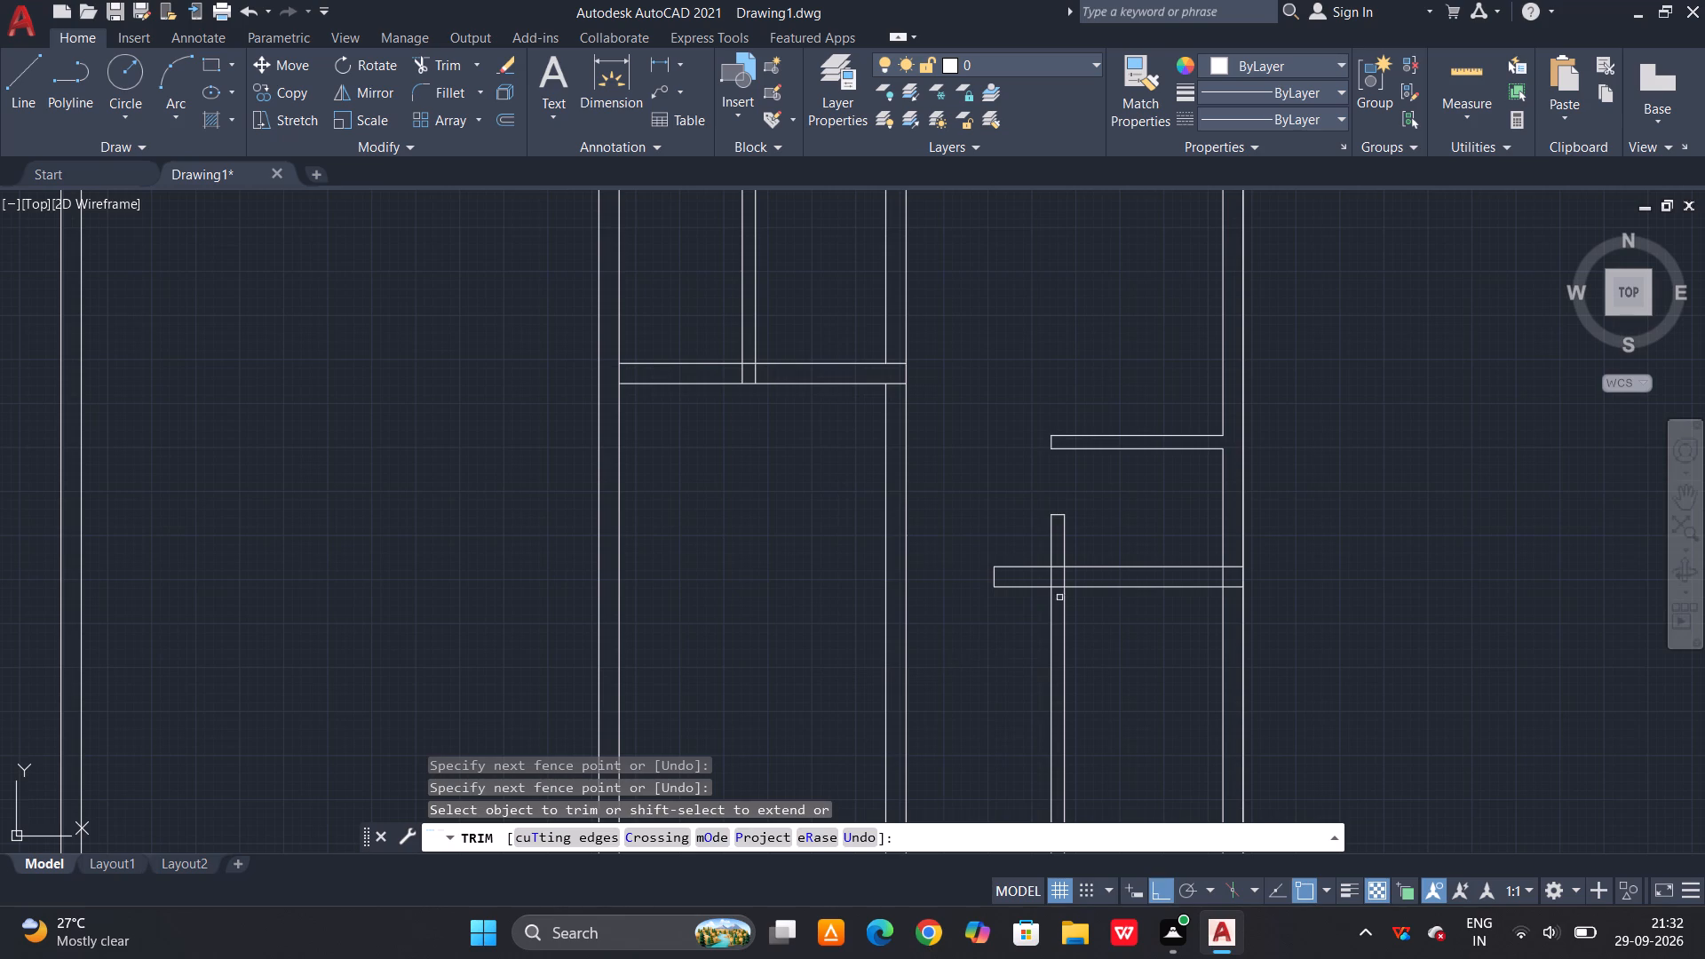
Trim the partition where it crosses the 23-unit horizontal wall, open the top junction, and remove the partition lines below the wall.
scroll(1076, 582, up, 2)
click(1075, 573)
click(984, 593)
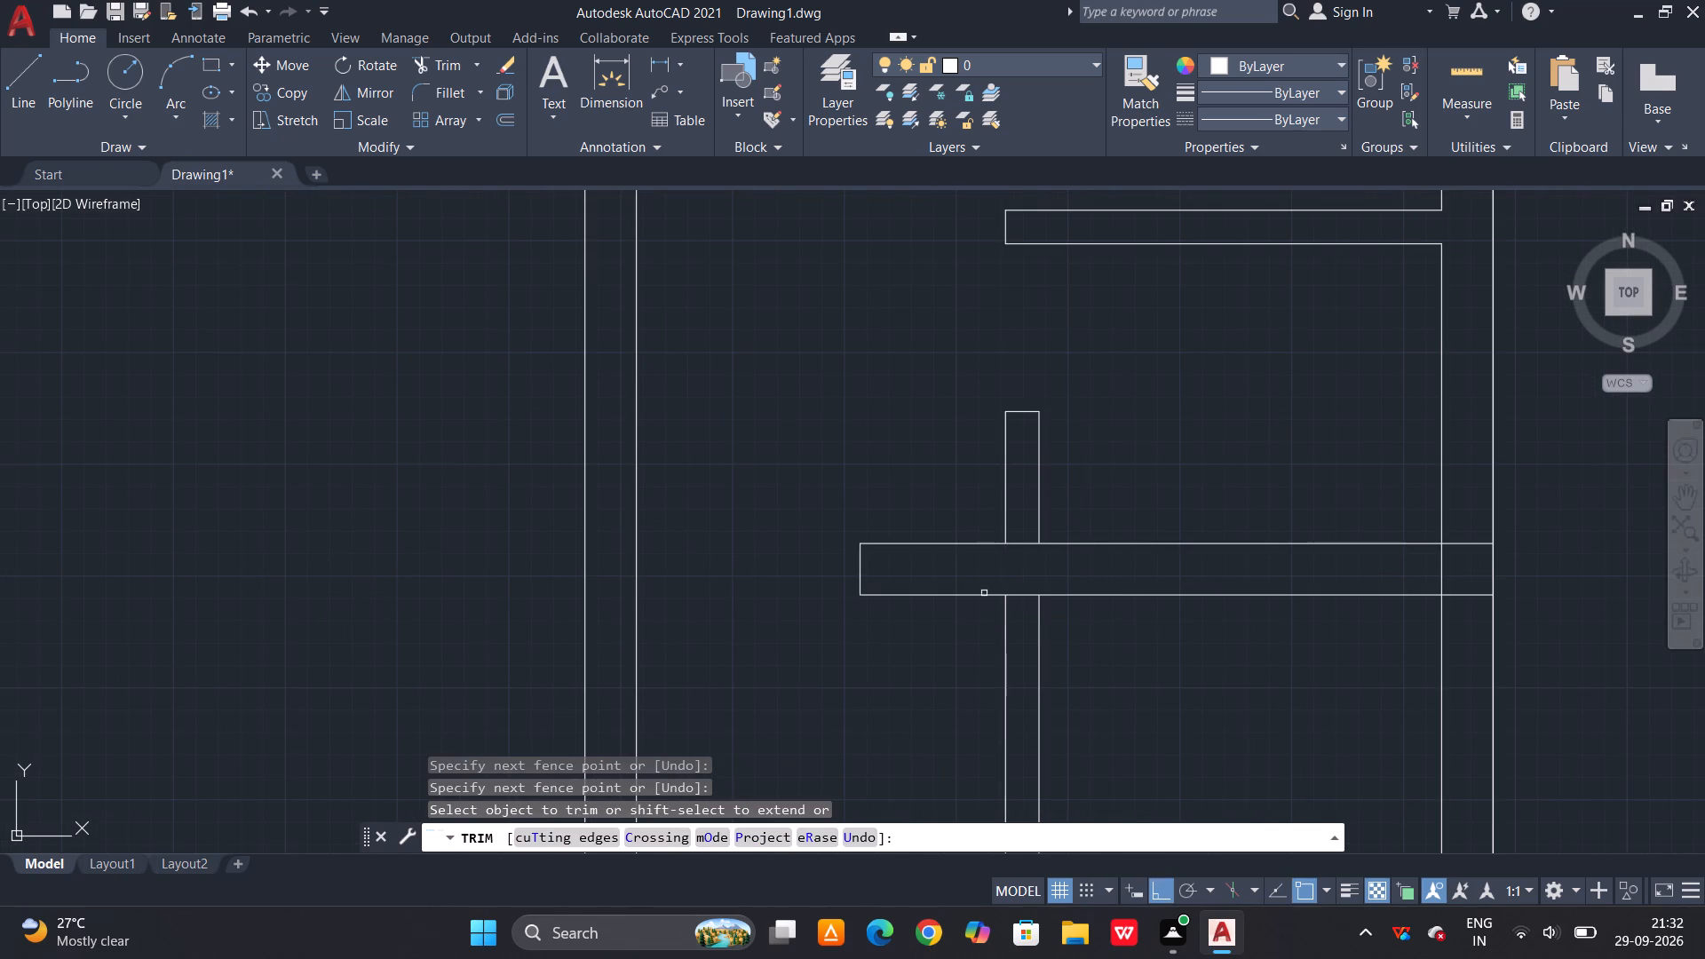
click(1034, 546)
scroll(1033, 541, down, 1)
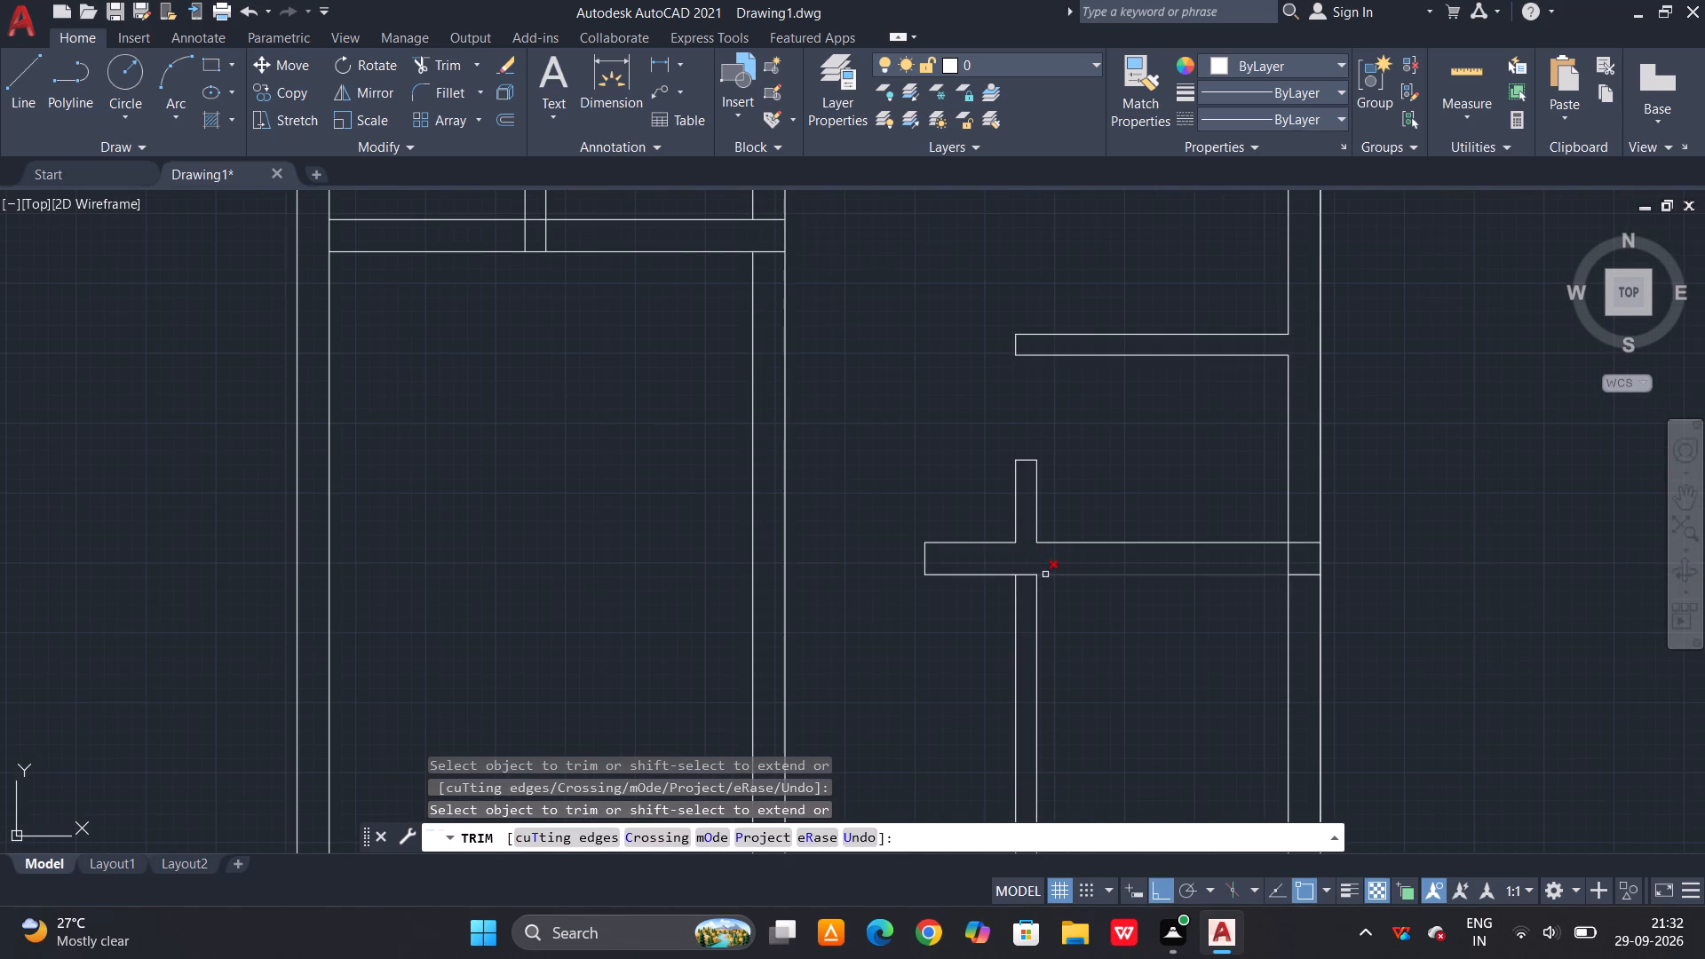
click(1085, 673)
click(971, 681)
scroll(1058, 677, down, 2)
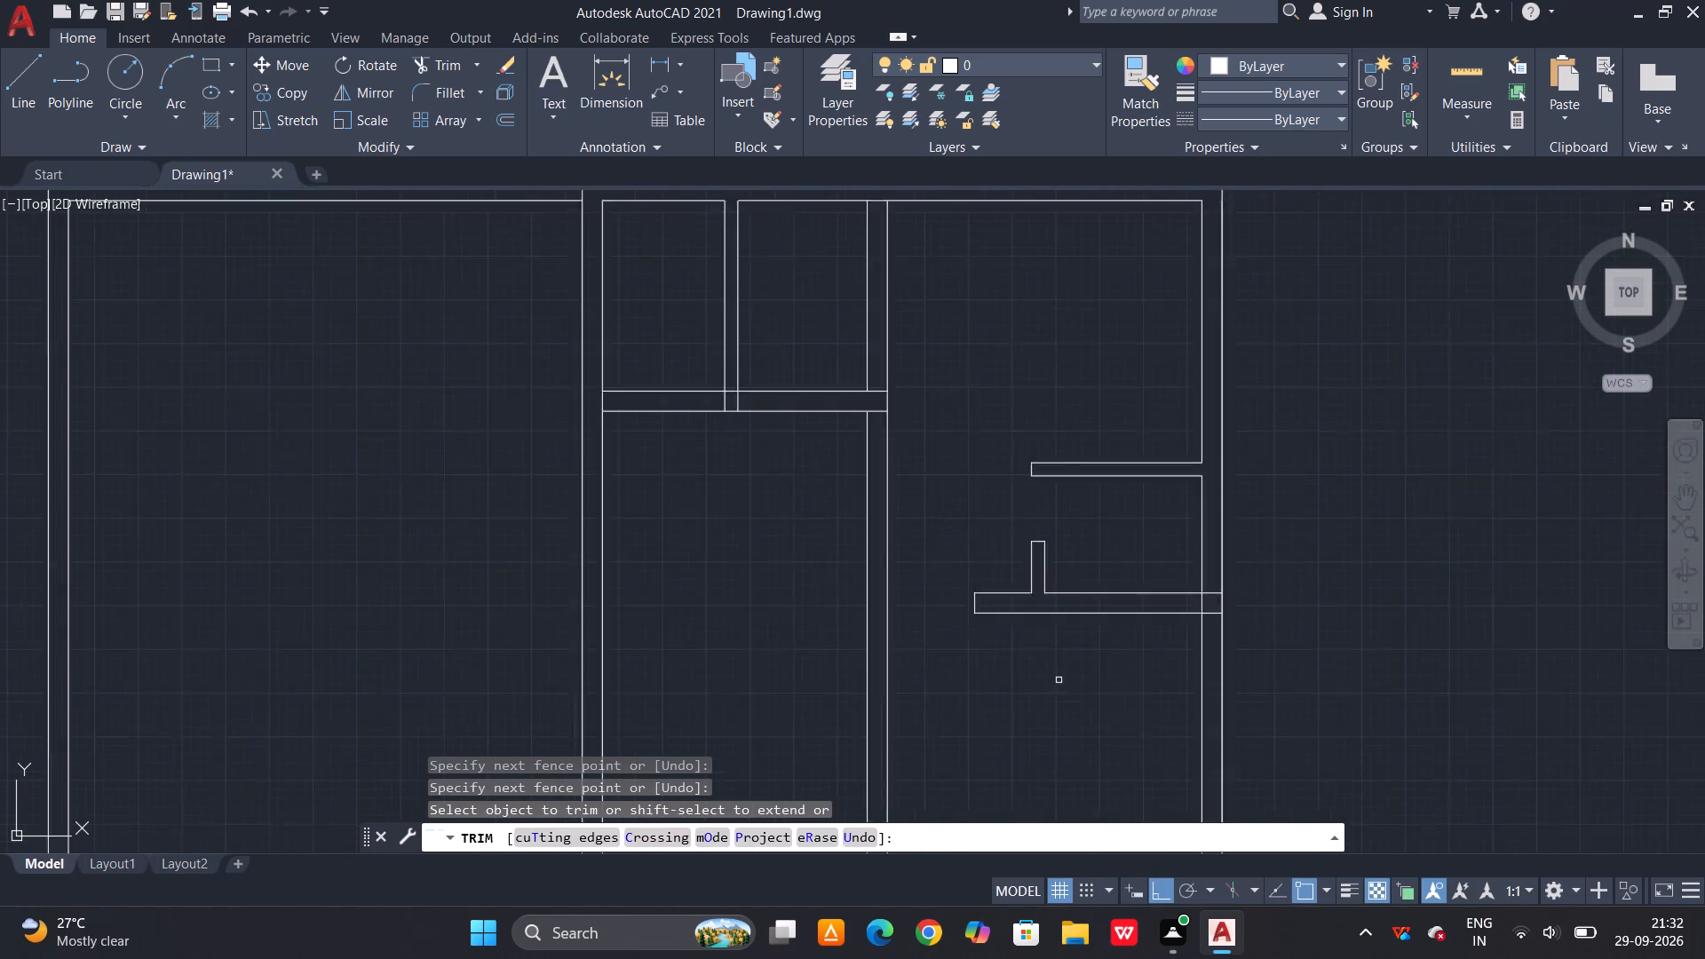
key(Escape)
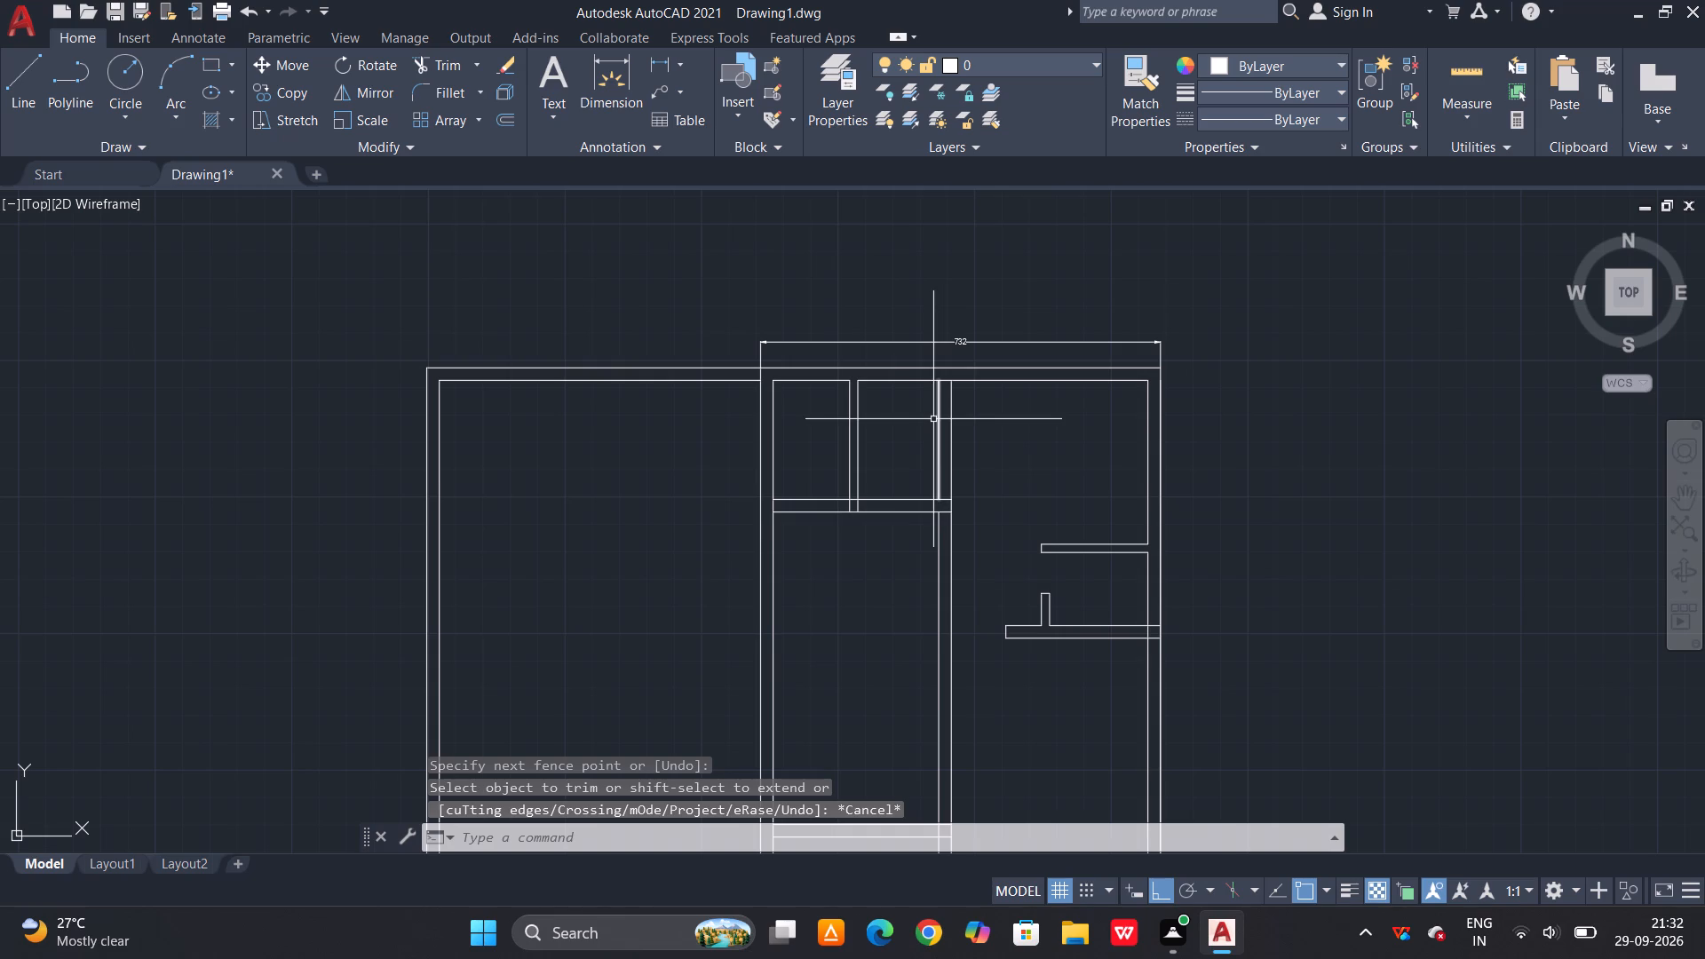
Offset the top line of the wall below the two small upper rooms 100 upward.
scroll(924, 457, up, 1)
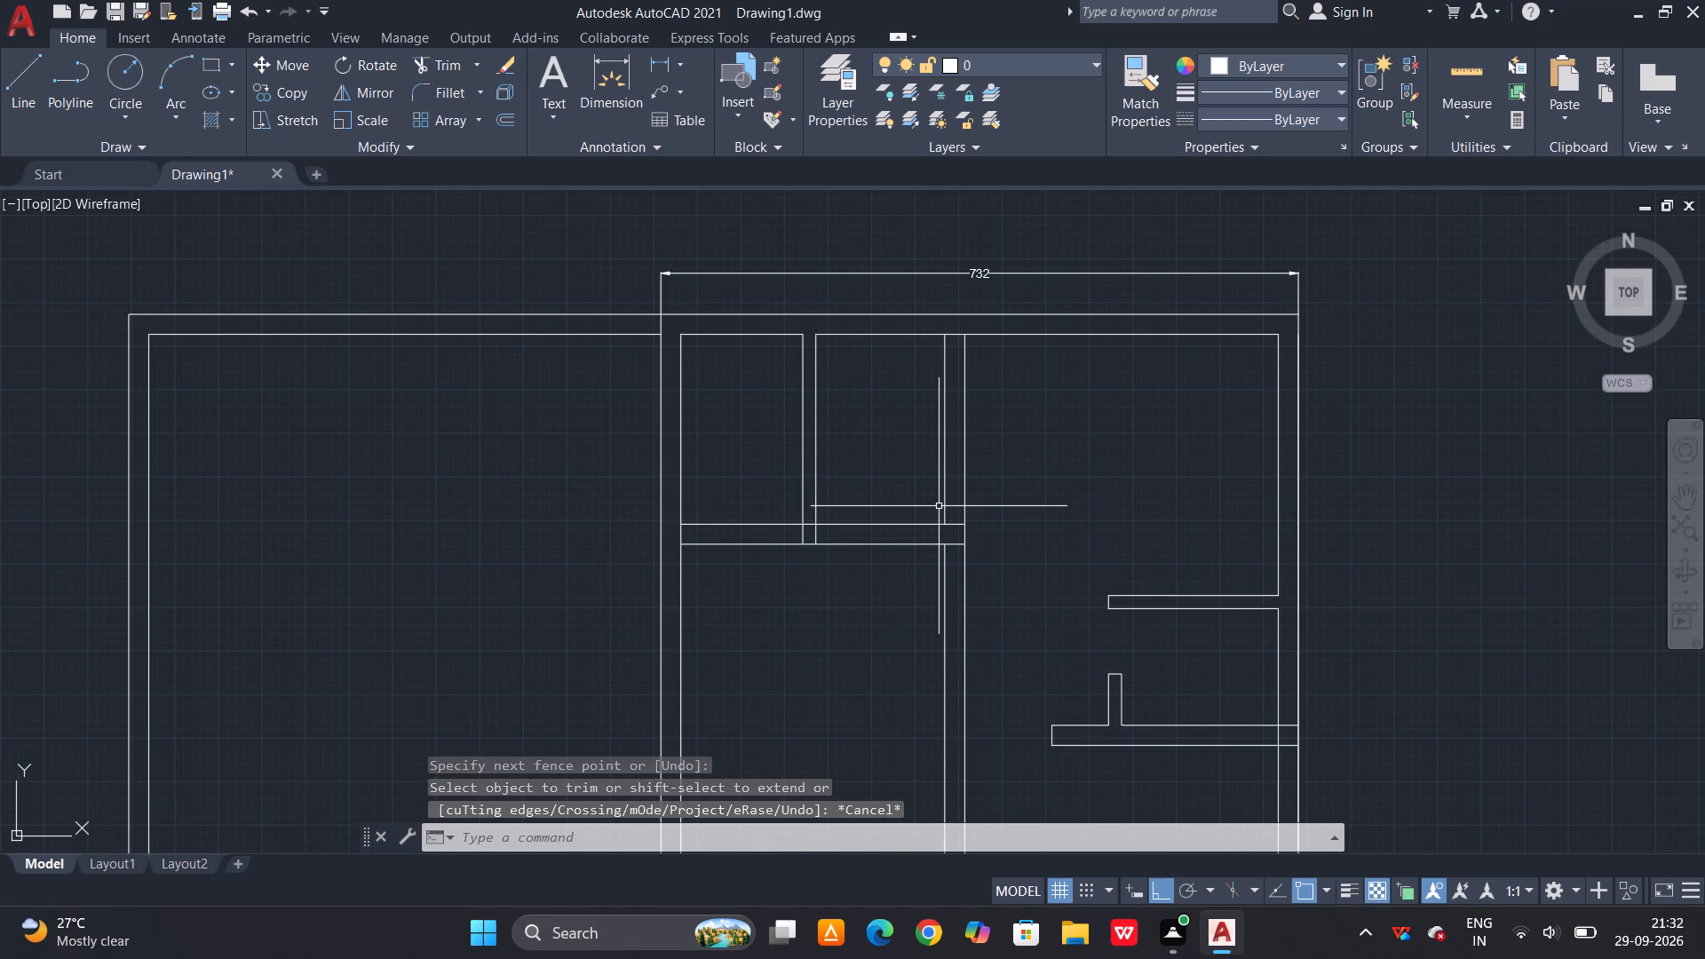
text(O 100)
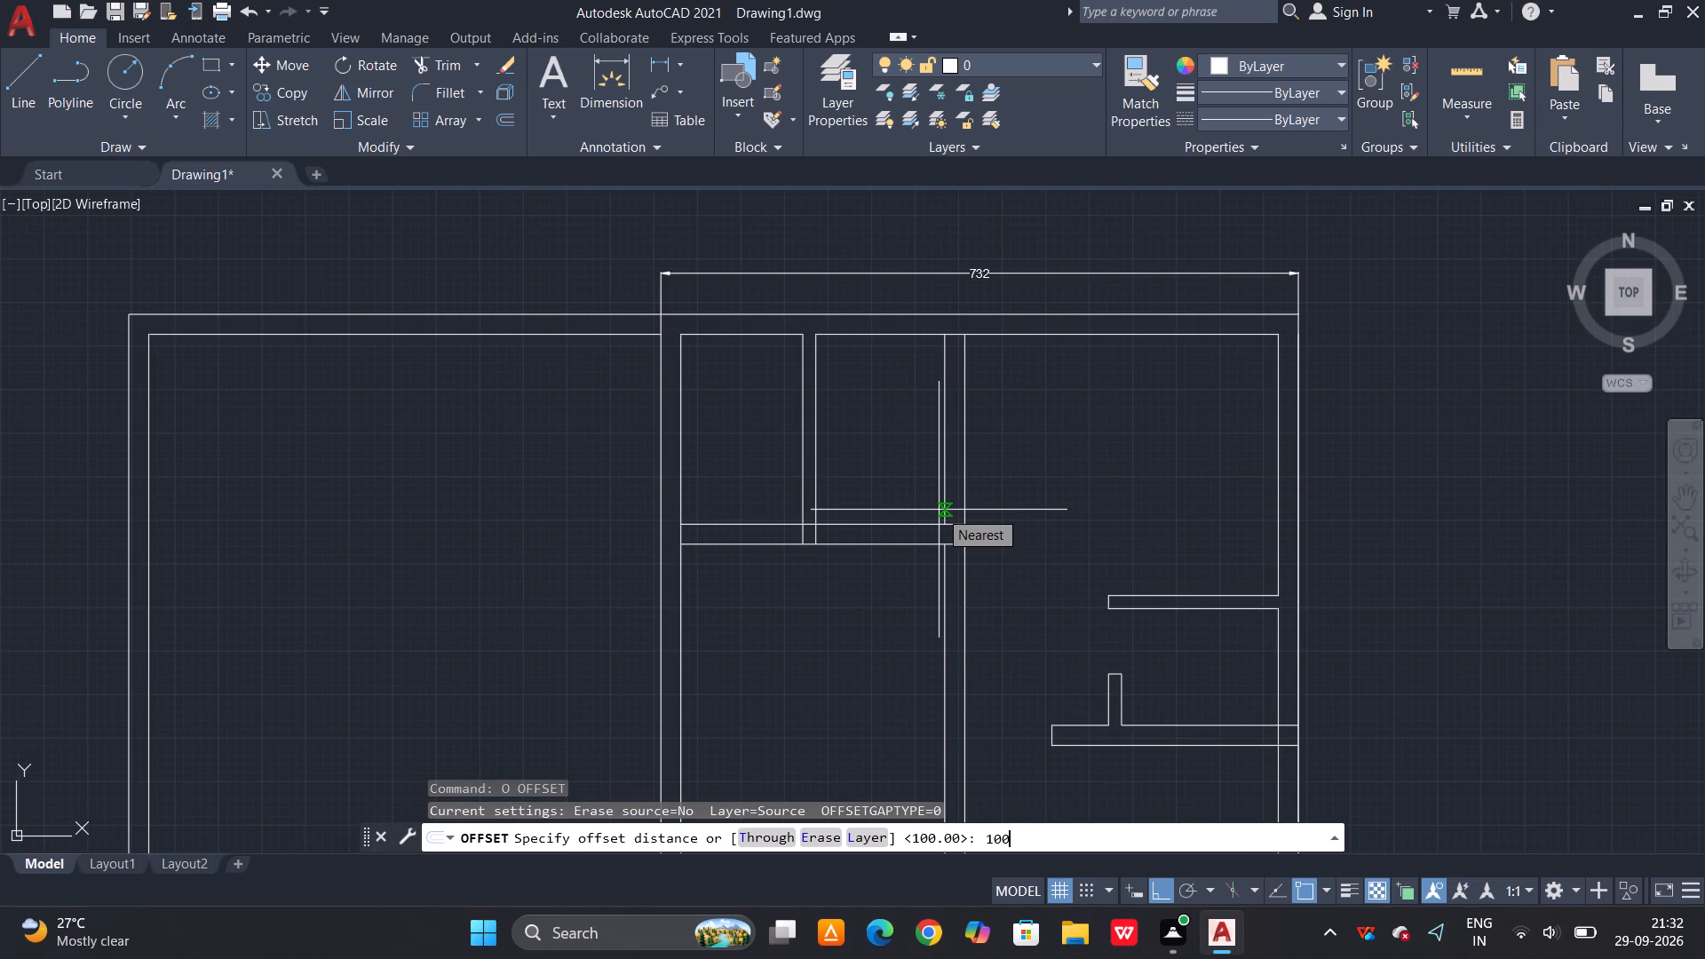
key(space)
click(924, 524)
click(958, 426)
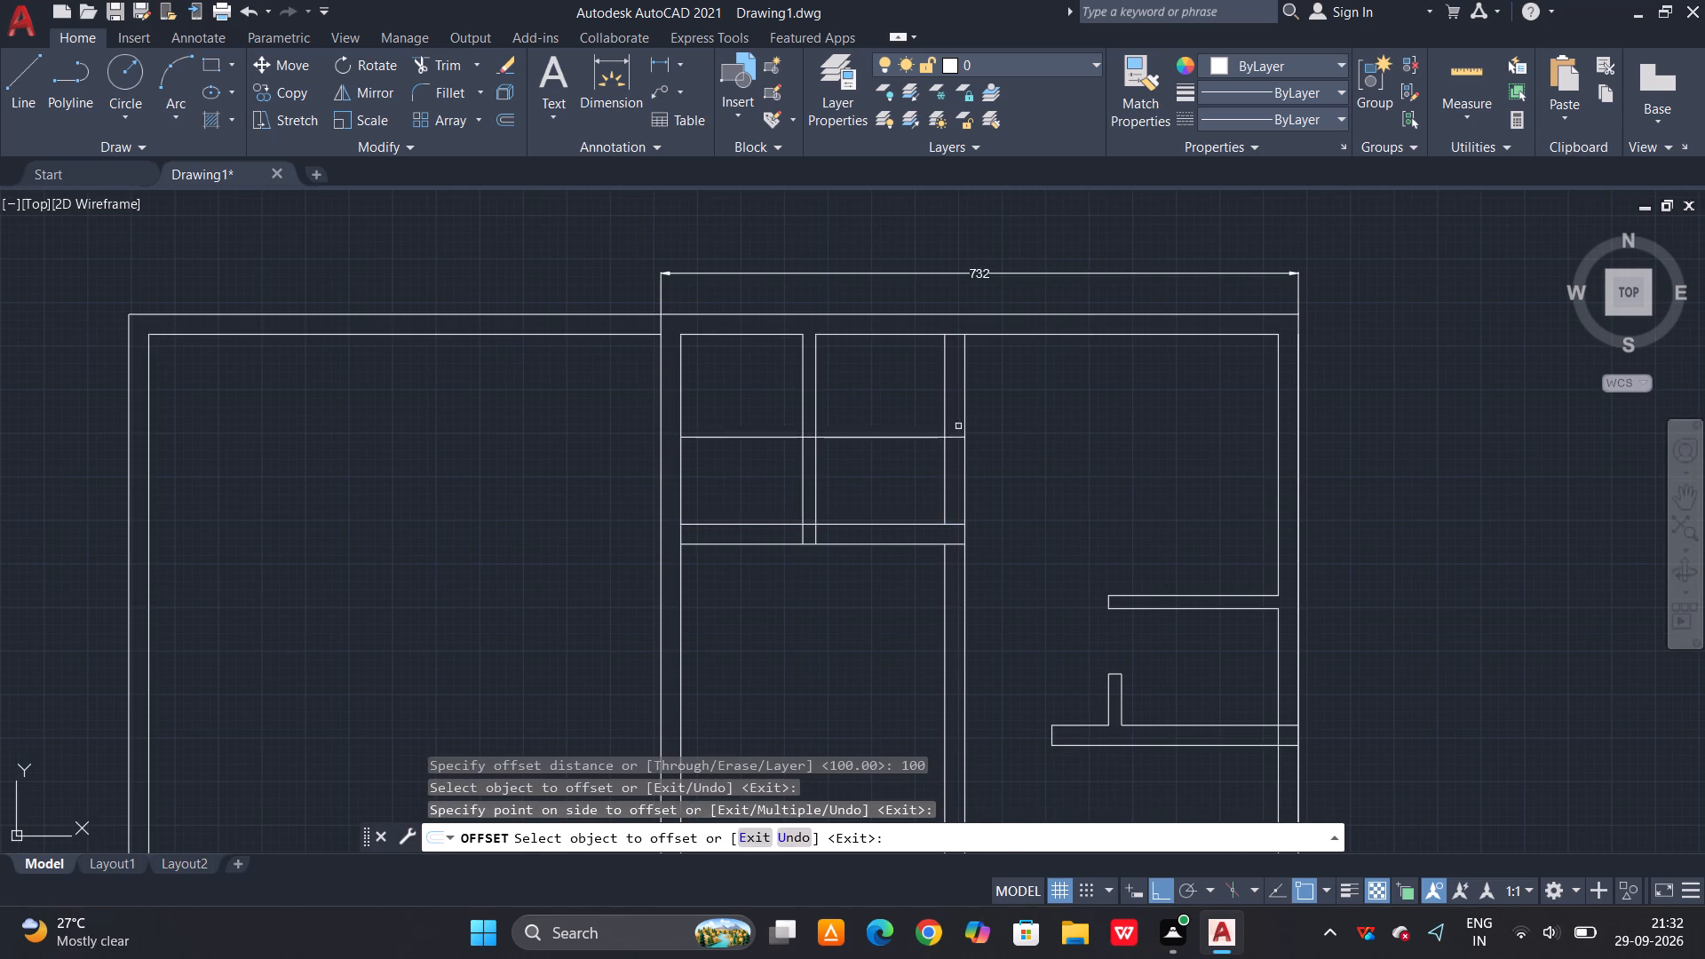
key(Escape)
Offset the top line of the wall below the two small upper rooms 75 upward.
key(o)
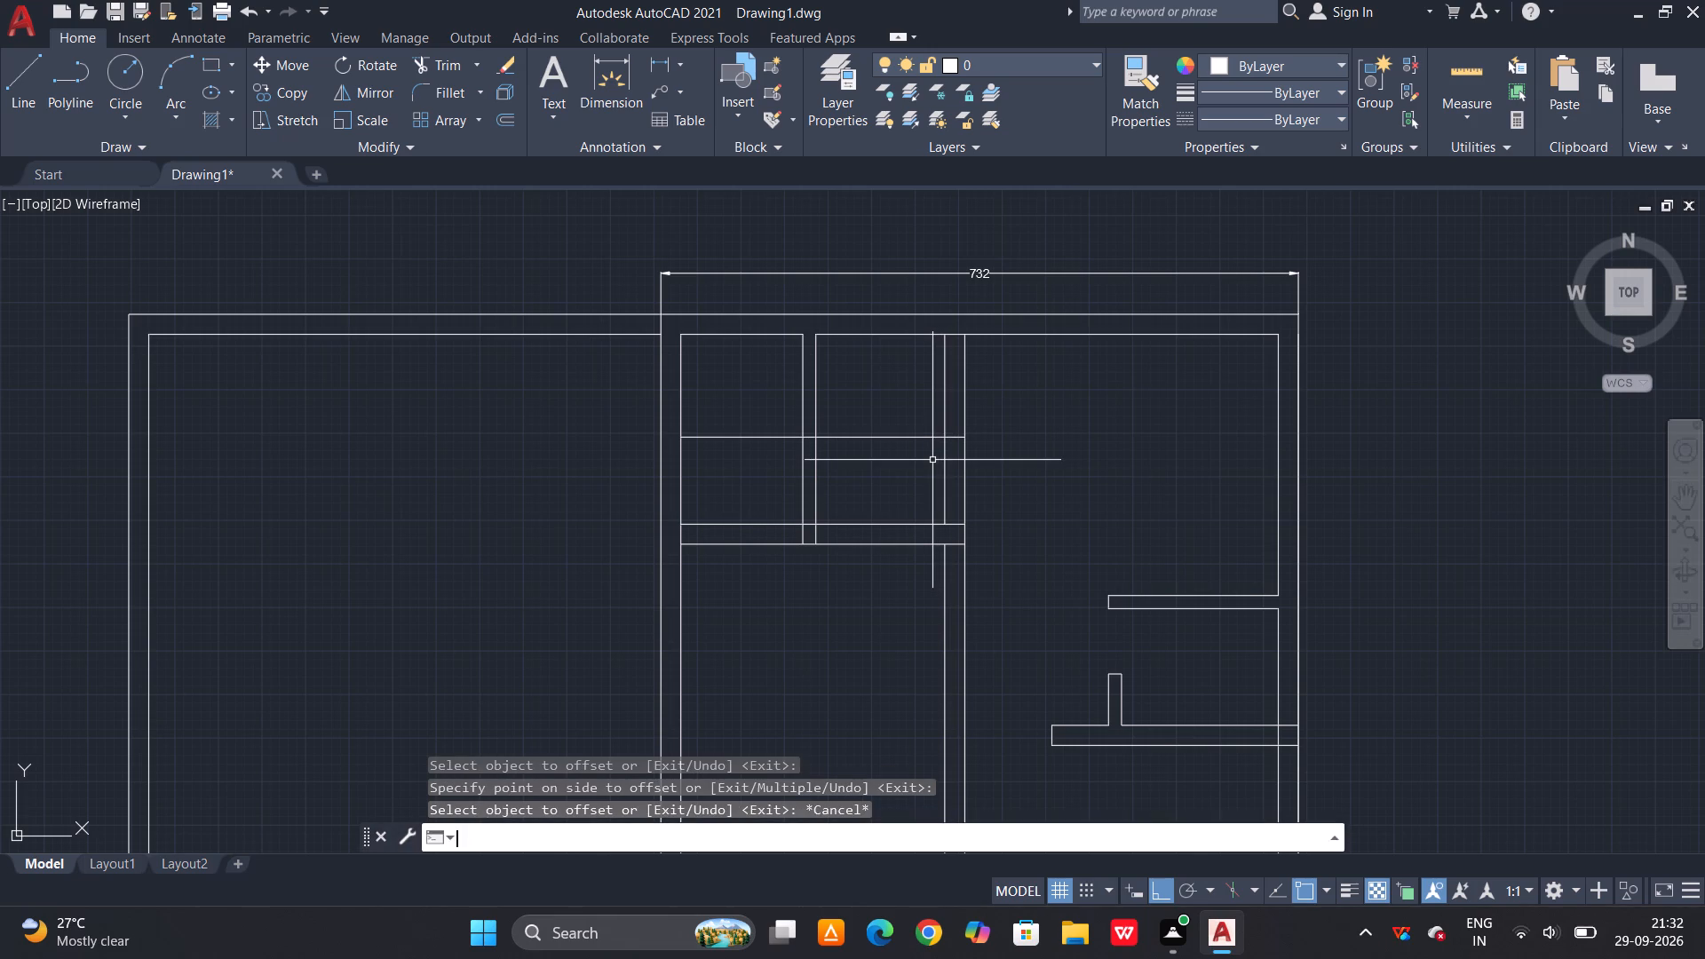
key(space)
text(75)
key(space)
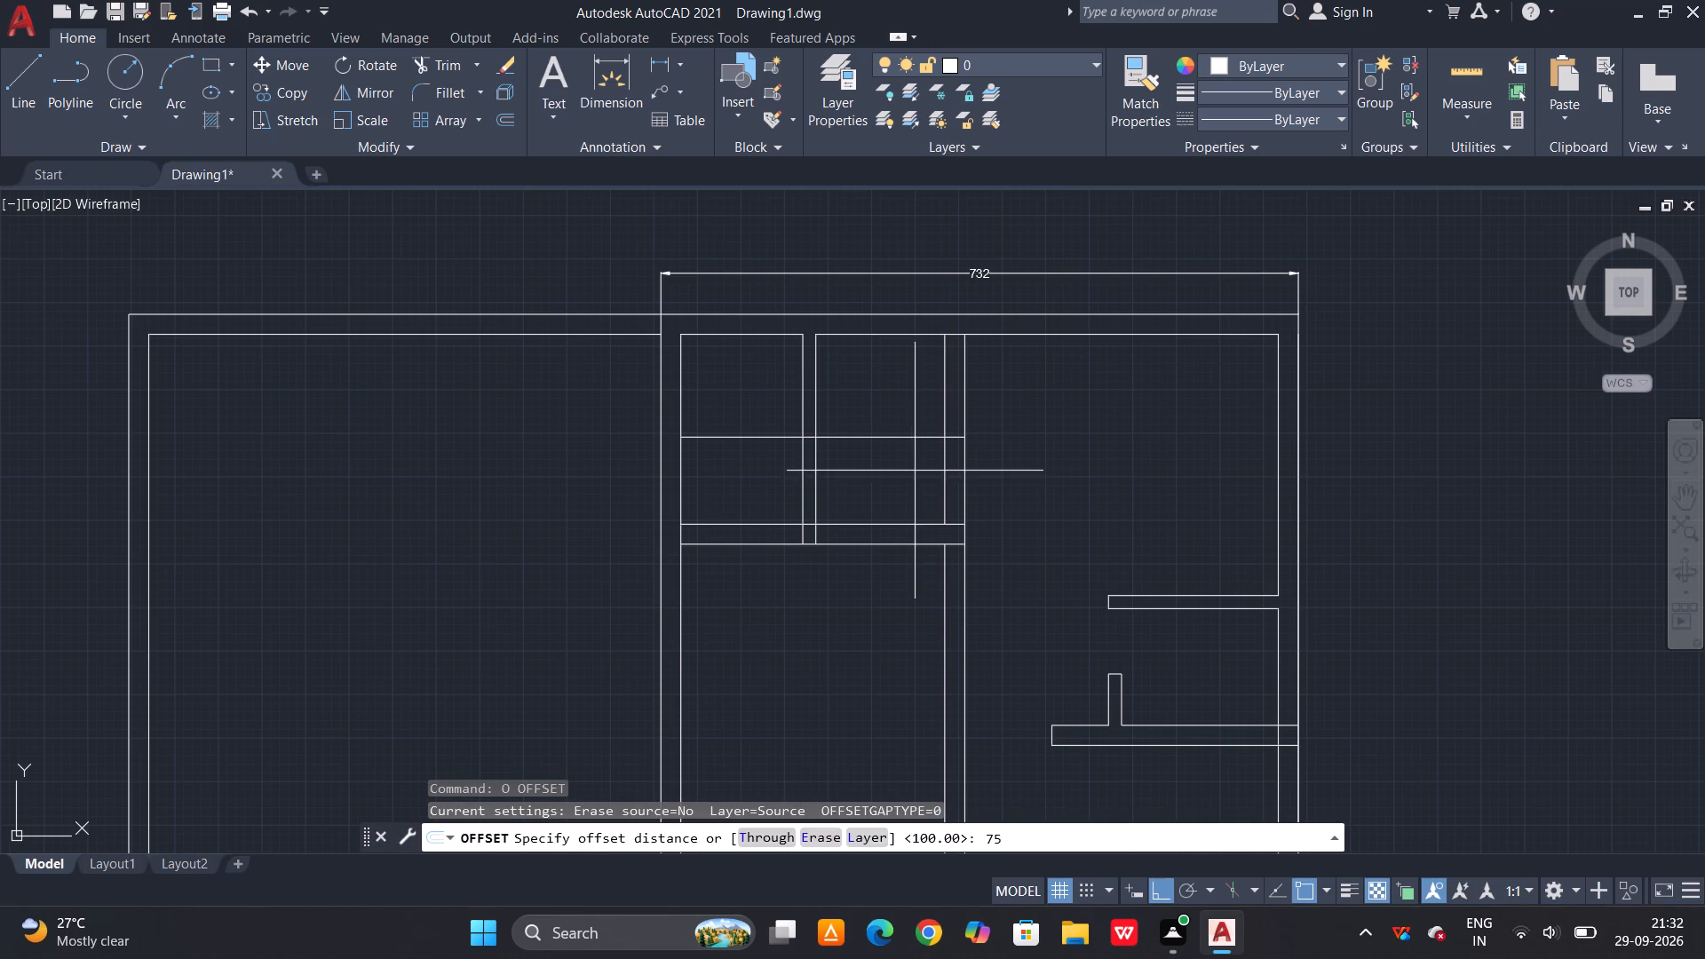
click(837, 524)
click(841, 487)
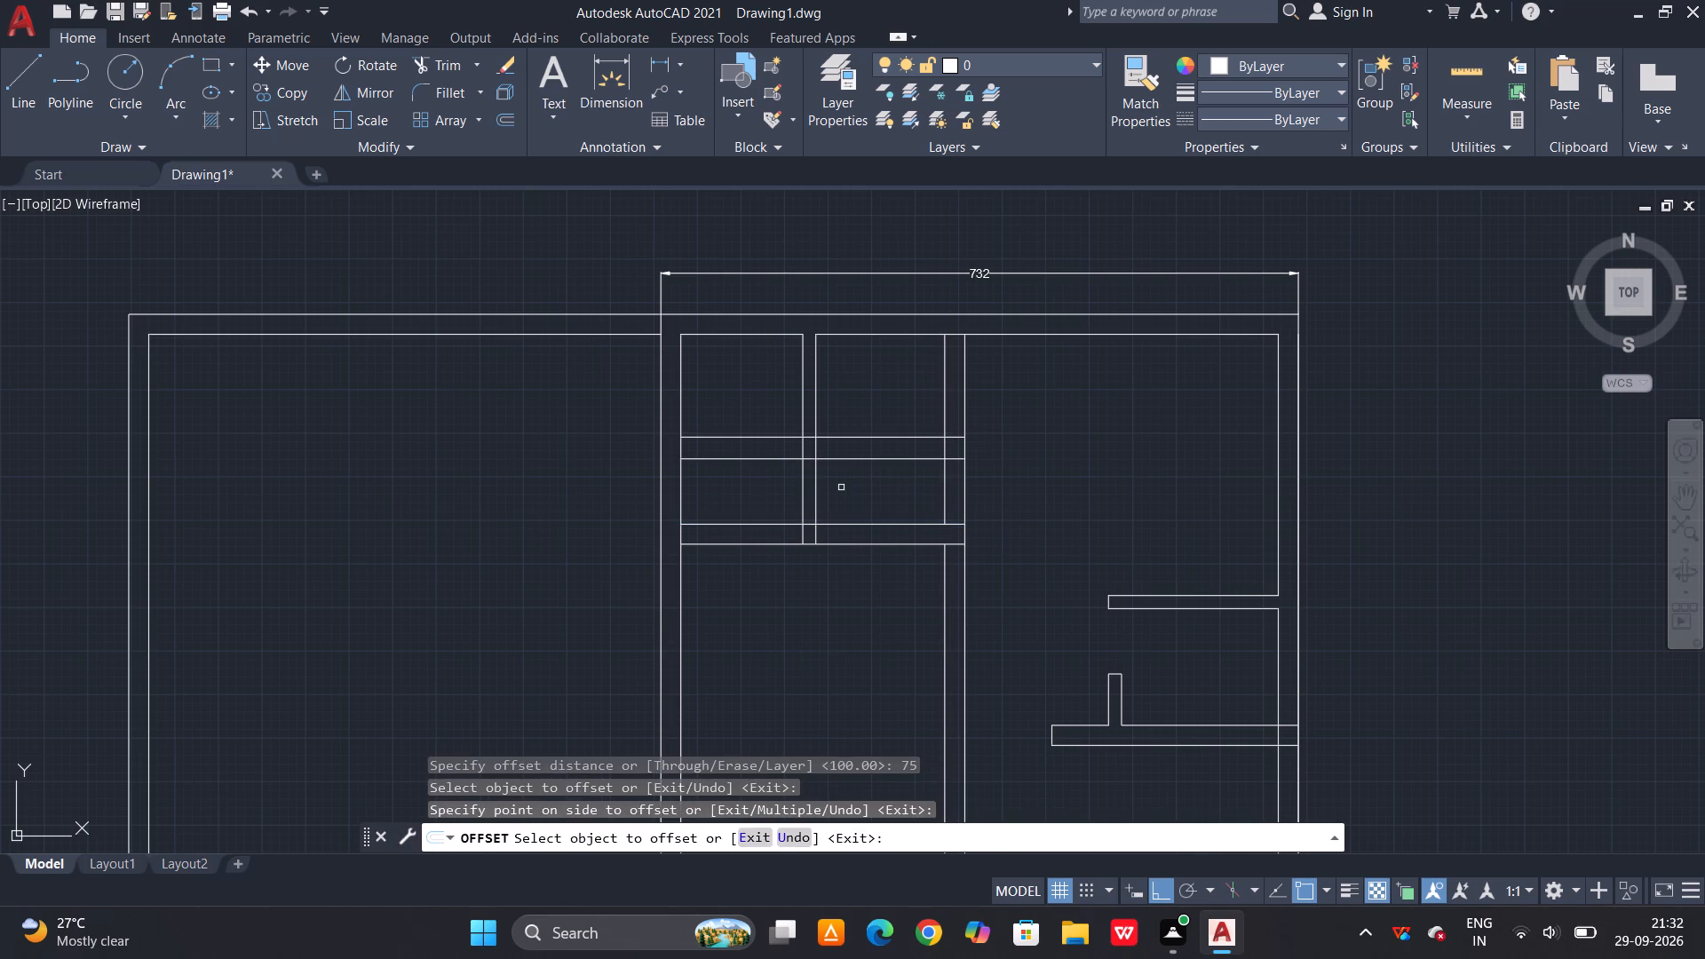
key(Escape)
key(Escape)
Trim the small rooms' partition below the 75 offset line and within the lower wall, and open that wall's junction with the left wall.
text(TR)
key(space)
key(space)
click(842, 487)
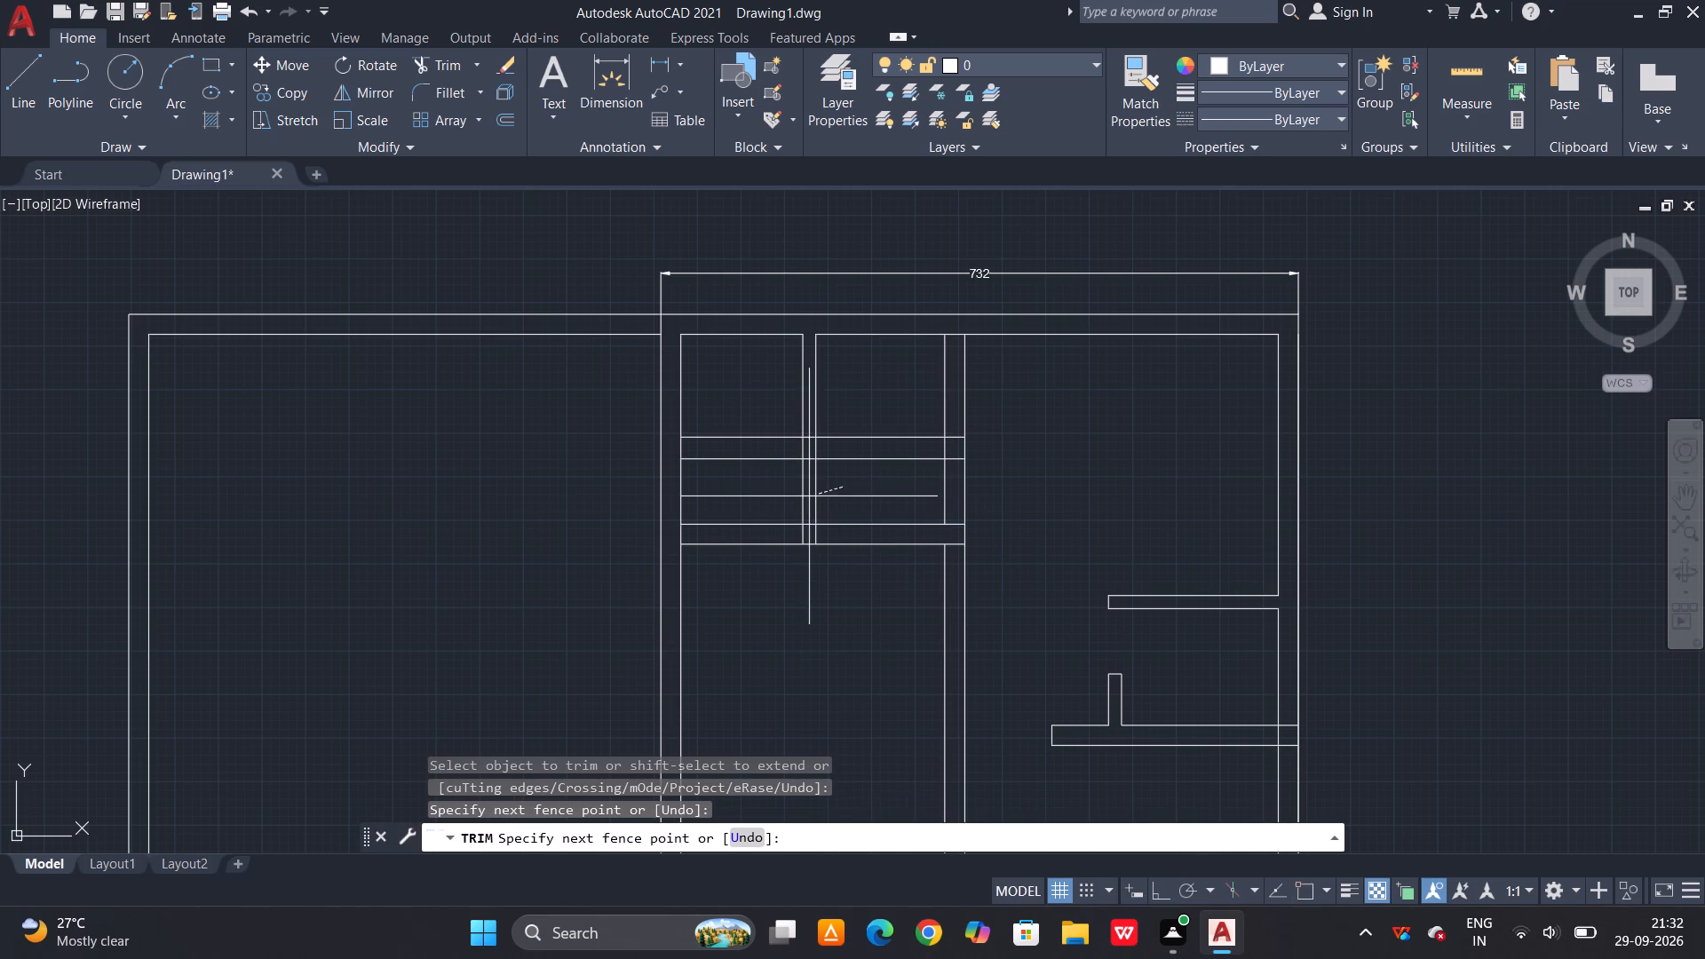
click(792, 497)
scroll(813, 519, up, 2)
click(821, 548)
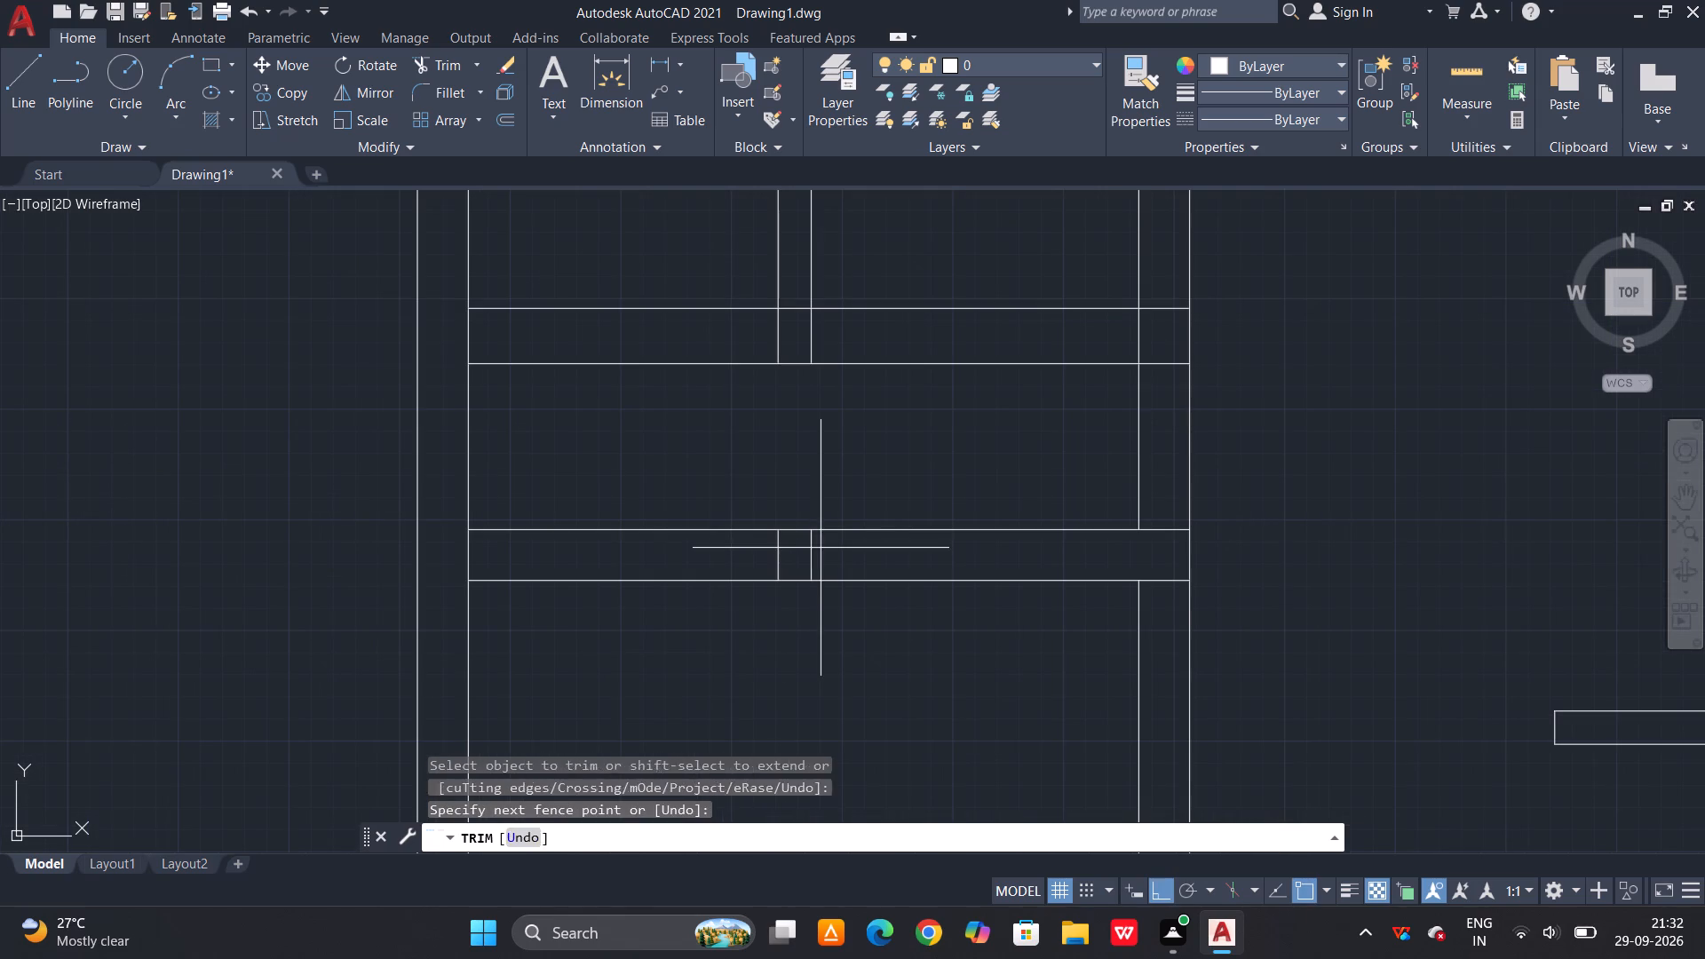
click(763, 551)
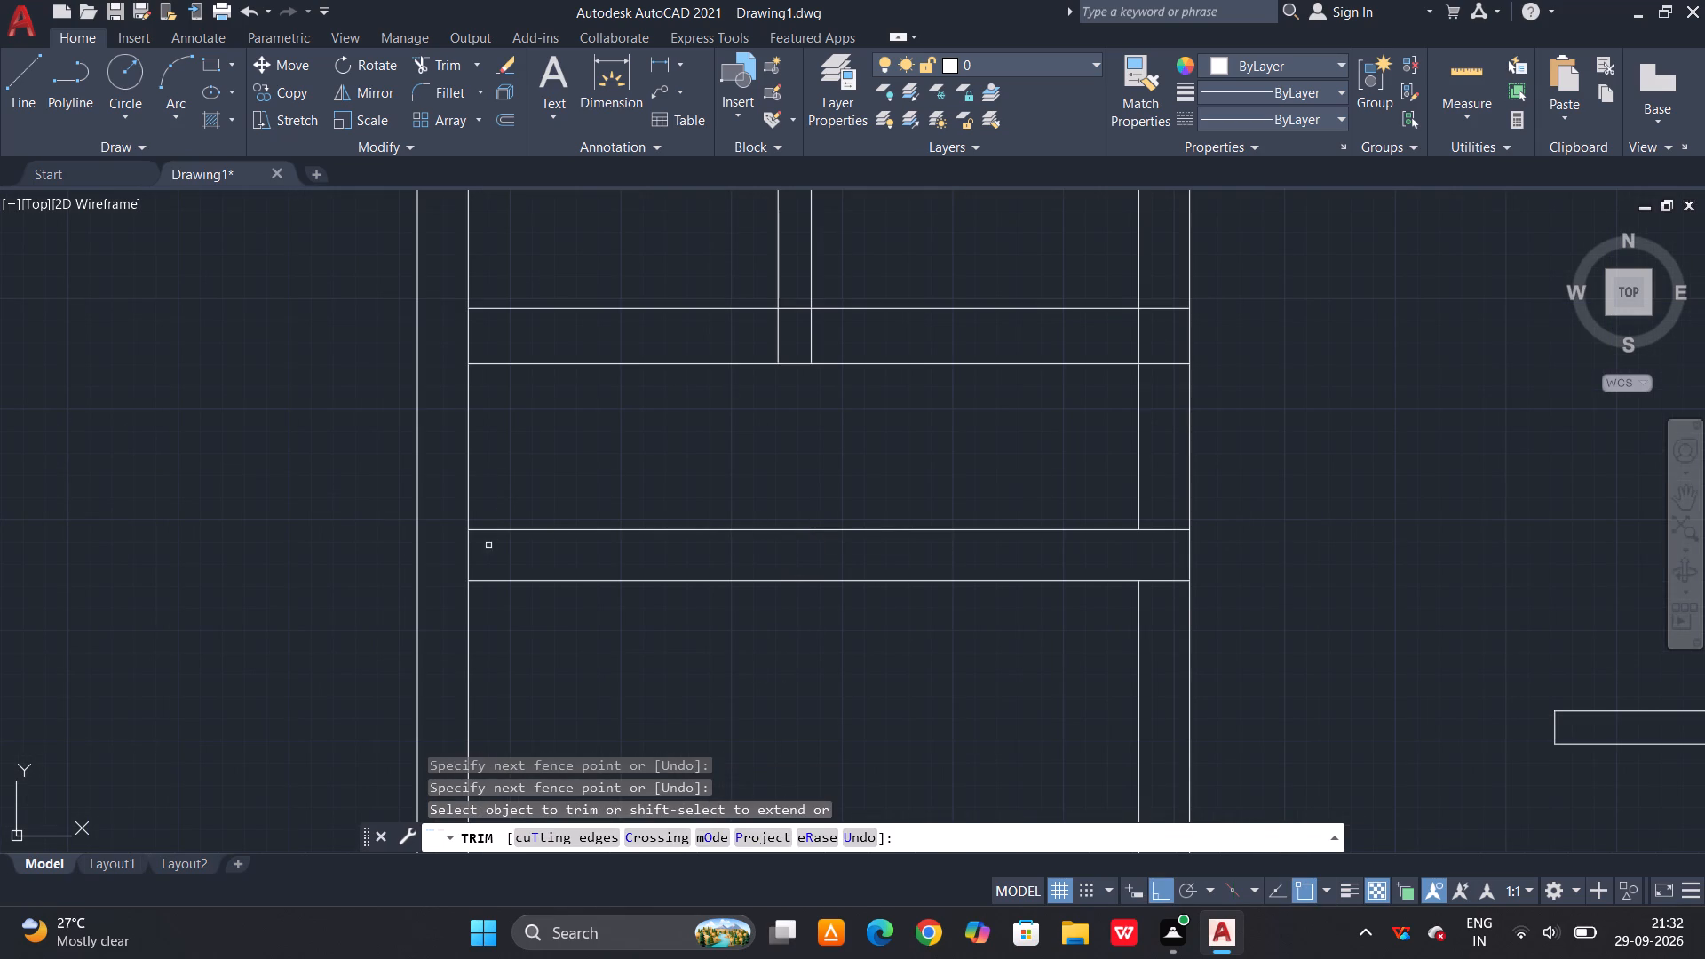
click(488, 545)
click(456, 545)
Trim the 75 and 100 offset lines across both small upper rooms and inside their partition, keeping the partition's end cap.
scroll(576, 490, down, 2)
drag(607, 406, 608, 406)
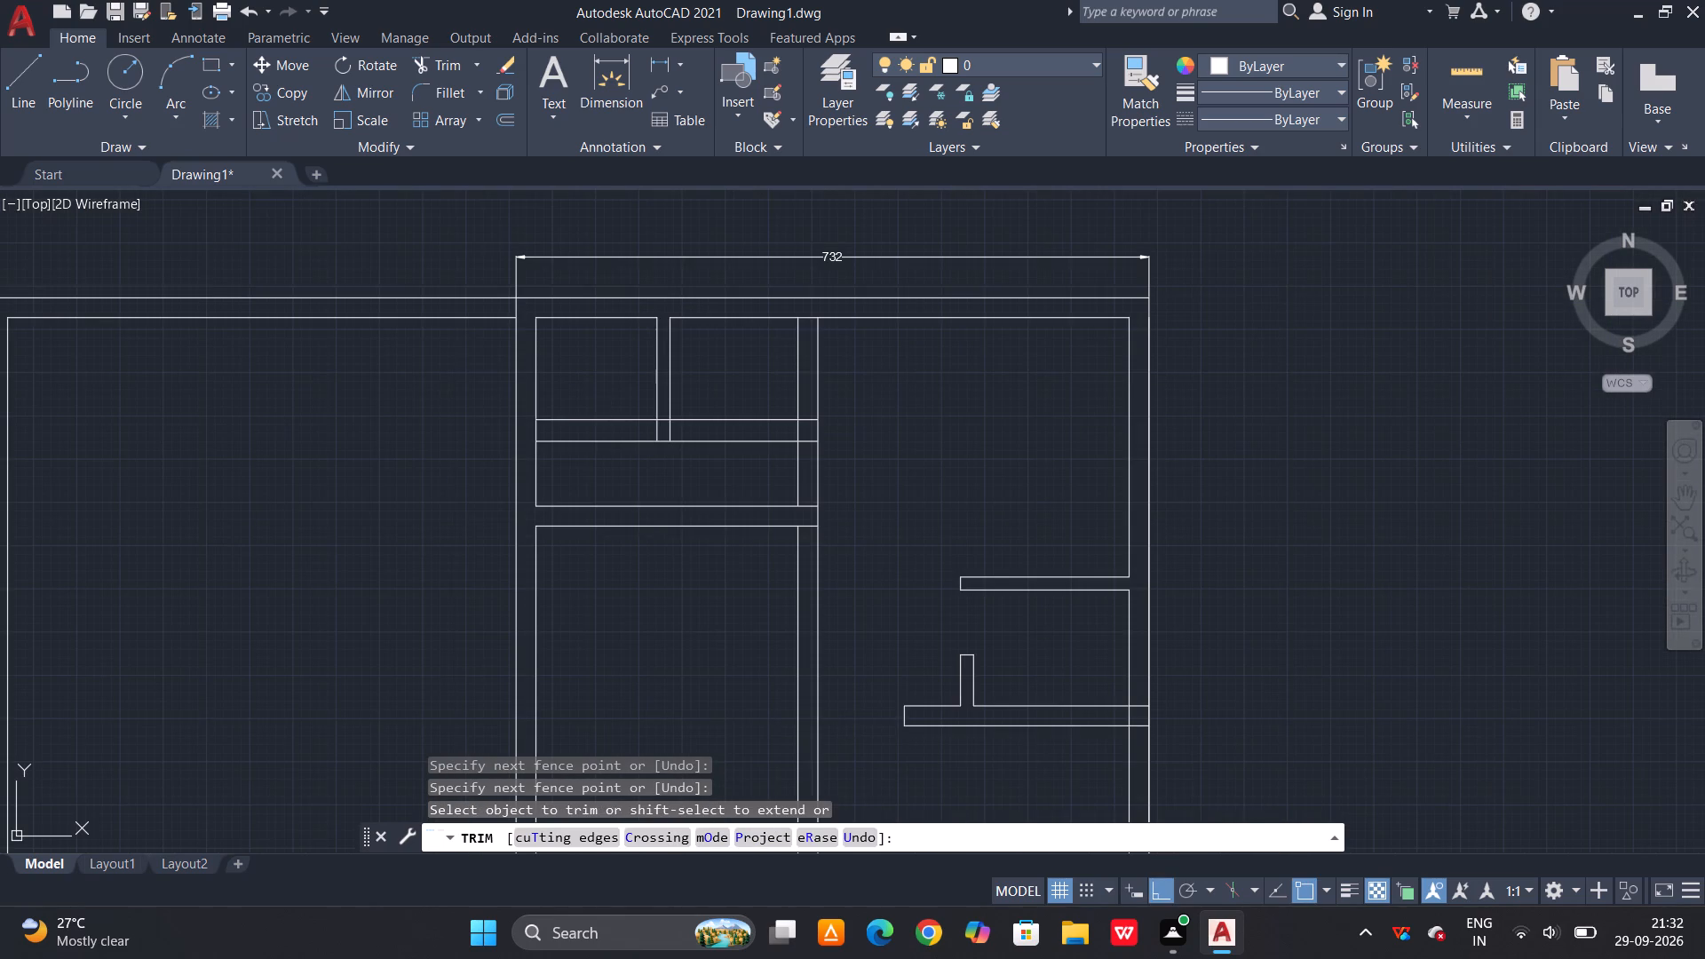
drag(608, 406, 610, 415)
click(599, 453)
scroll(654, 428, up, 3)
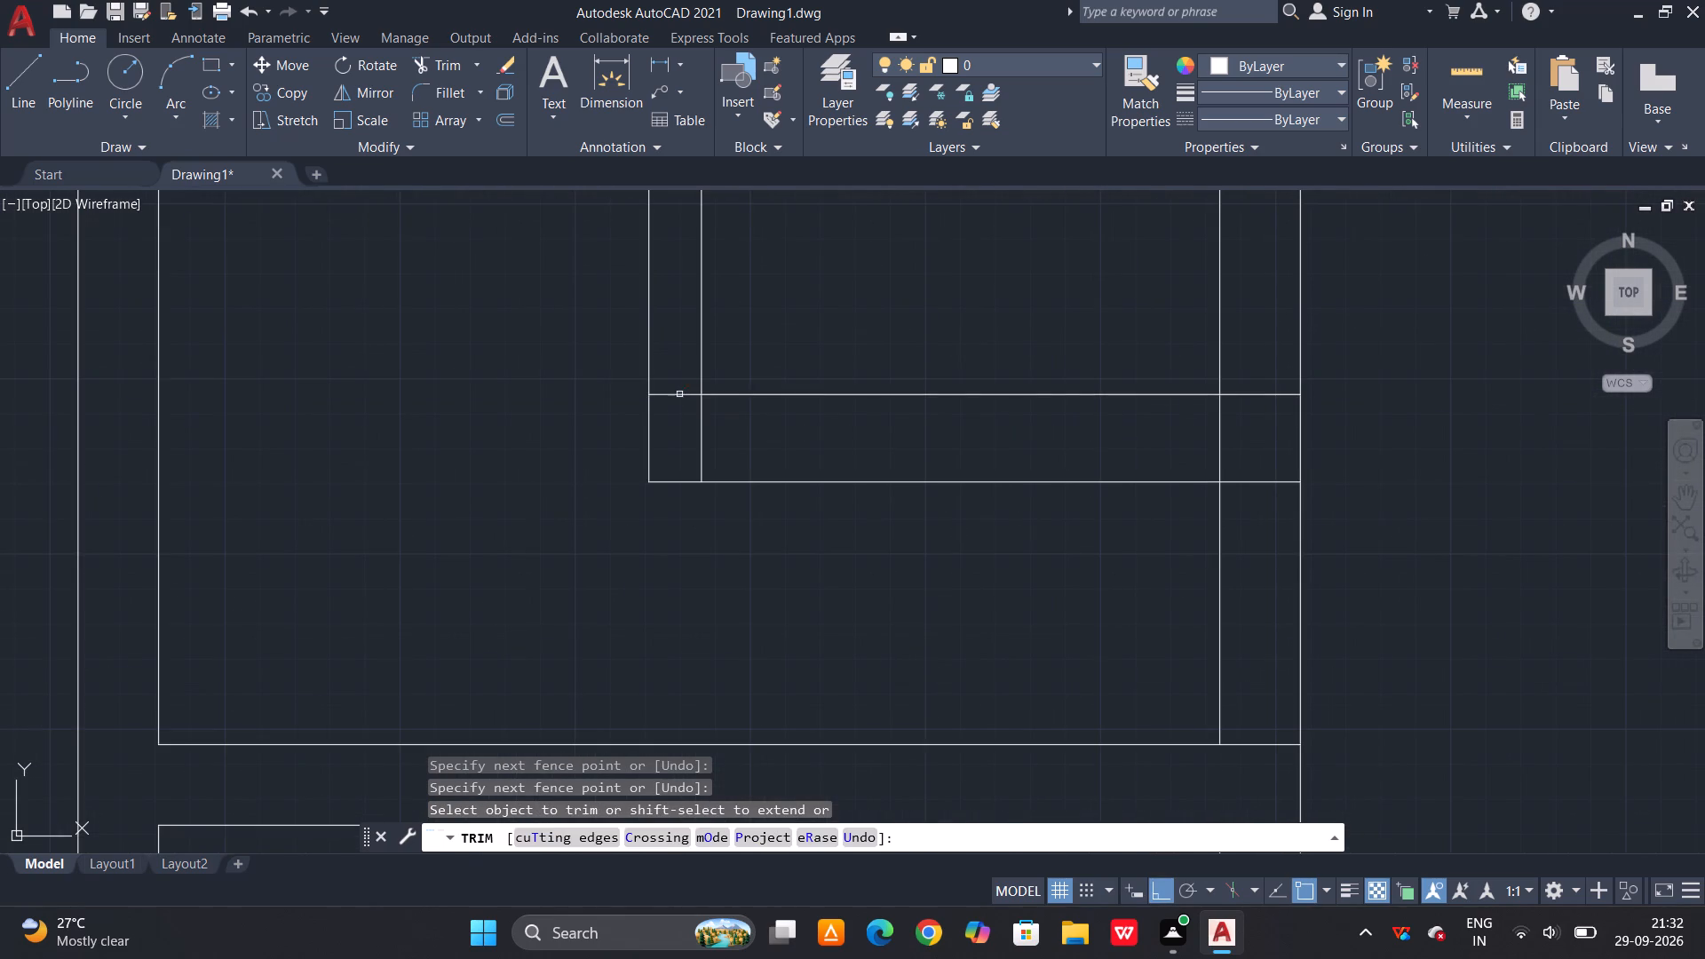
click(679, 394)
drag(954, 353, 956, 361)
click(872, 519)
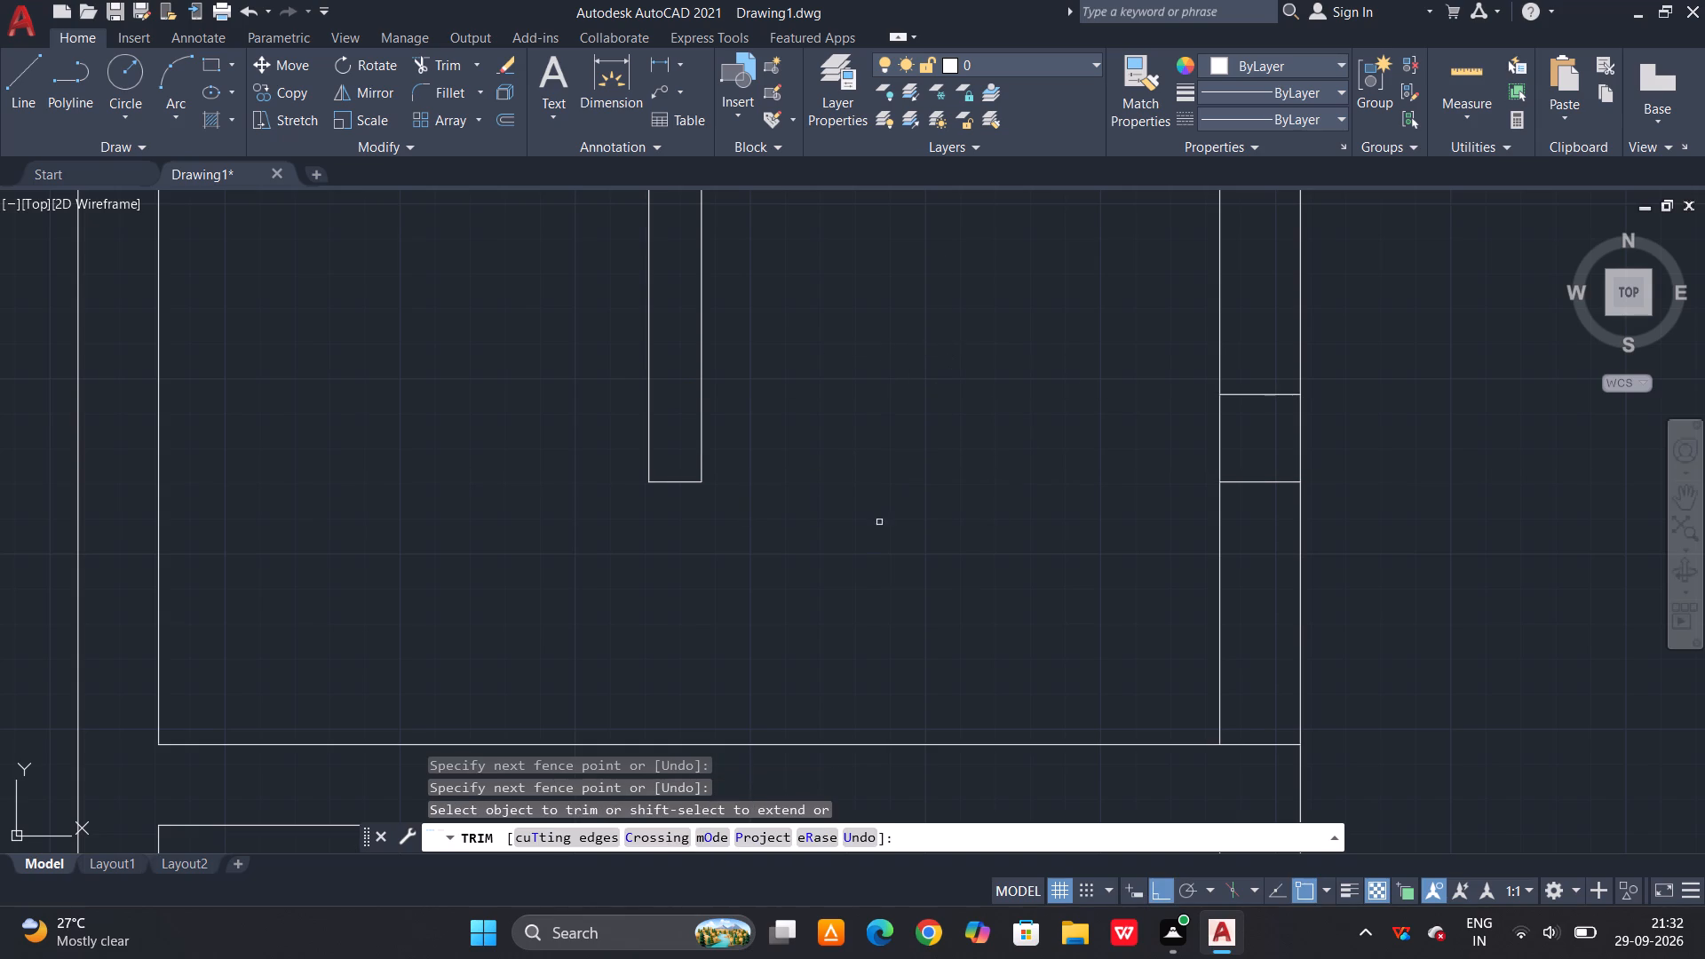
Trim the vertical wall beside the small rooms to open a 100 gap above the horizontal wall, removing the leftover 75 line.
drag(1338, 538, 1323, 553)
click(1173, 610)
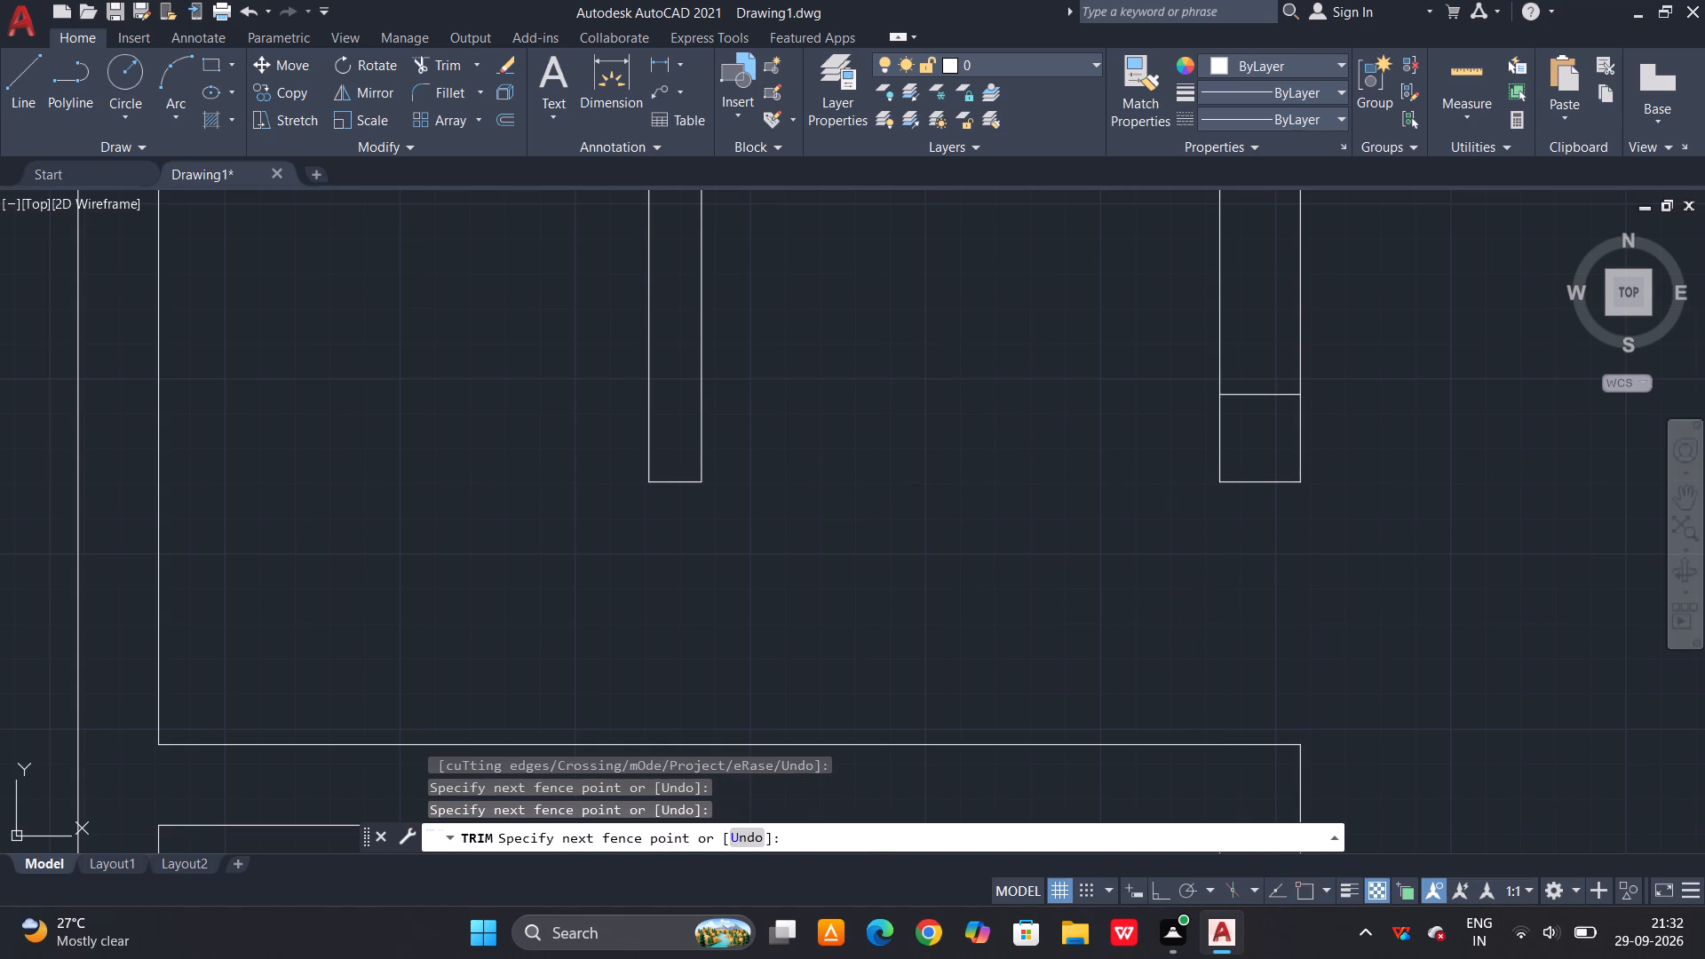
drag(1330, 420, 1306, 442)
click(1177, 518)
drag(1232, 438, 1220, 449)
click(1158, 481)
Trim the inner lines at the corner where the wall below the small rooms meets the vertical wall.
scroll(1154, 482, down, 3)
middle_drag(1237, 500, 1238, 498)
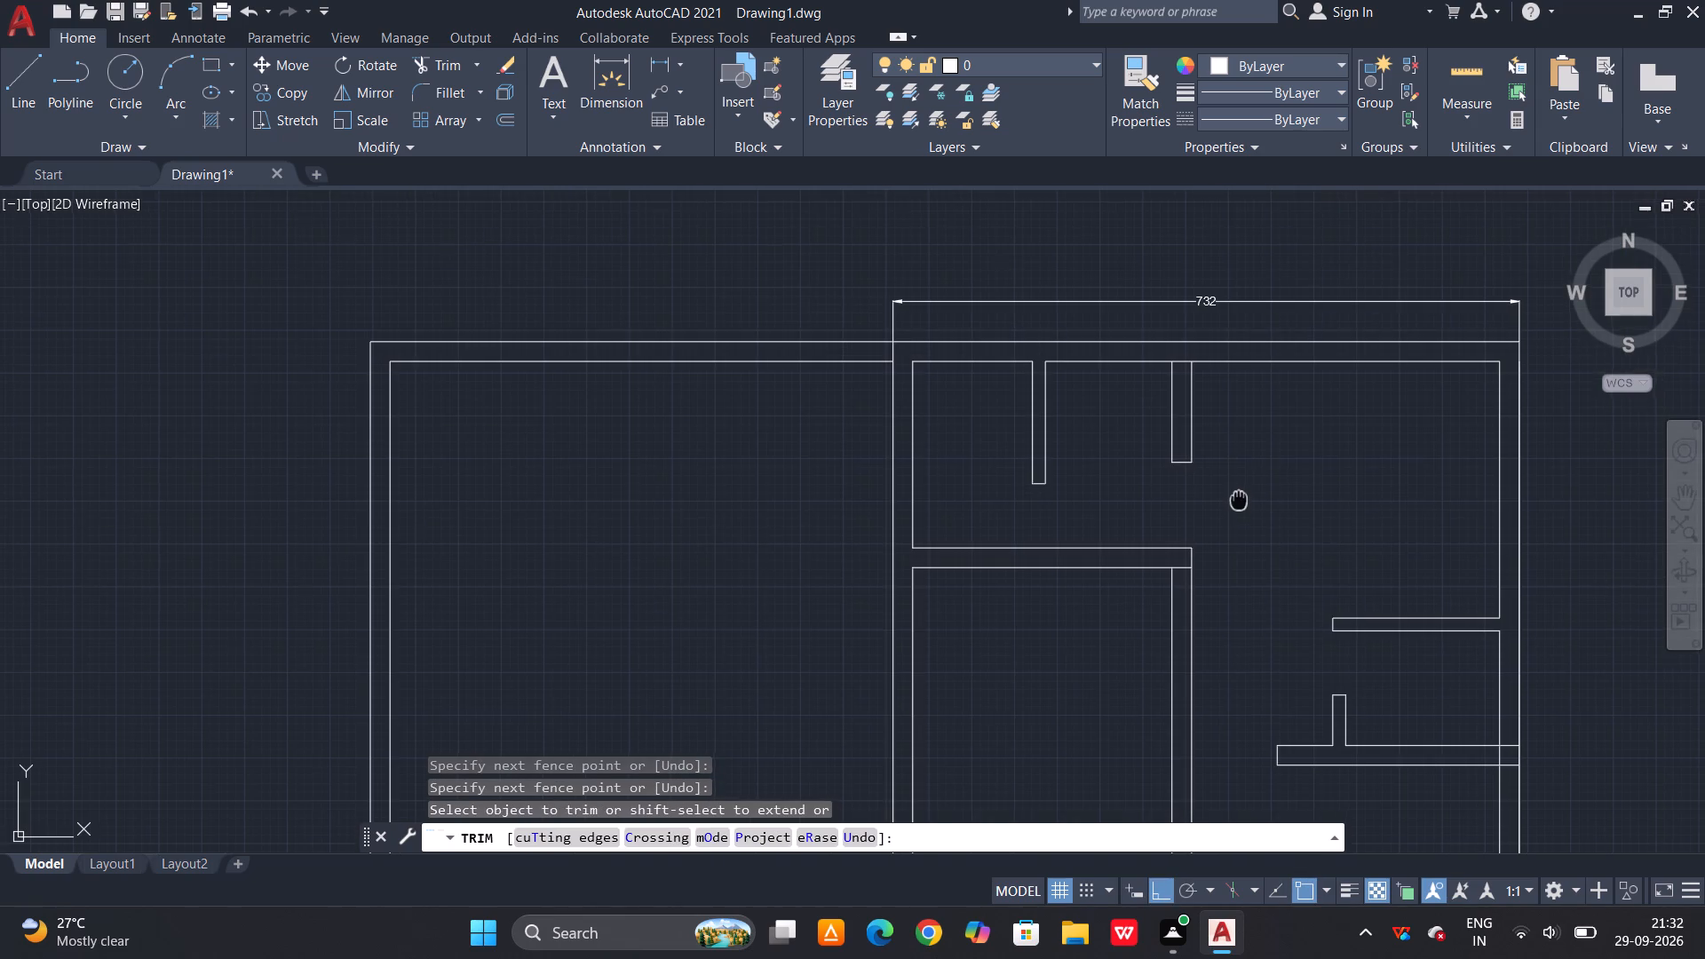
middle_drag(1238, 498, 1200, 401)
scroll(1145, 477, up, 2)
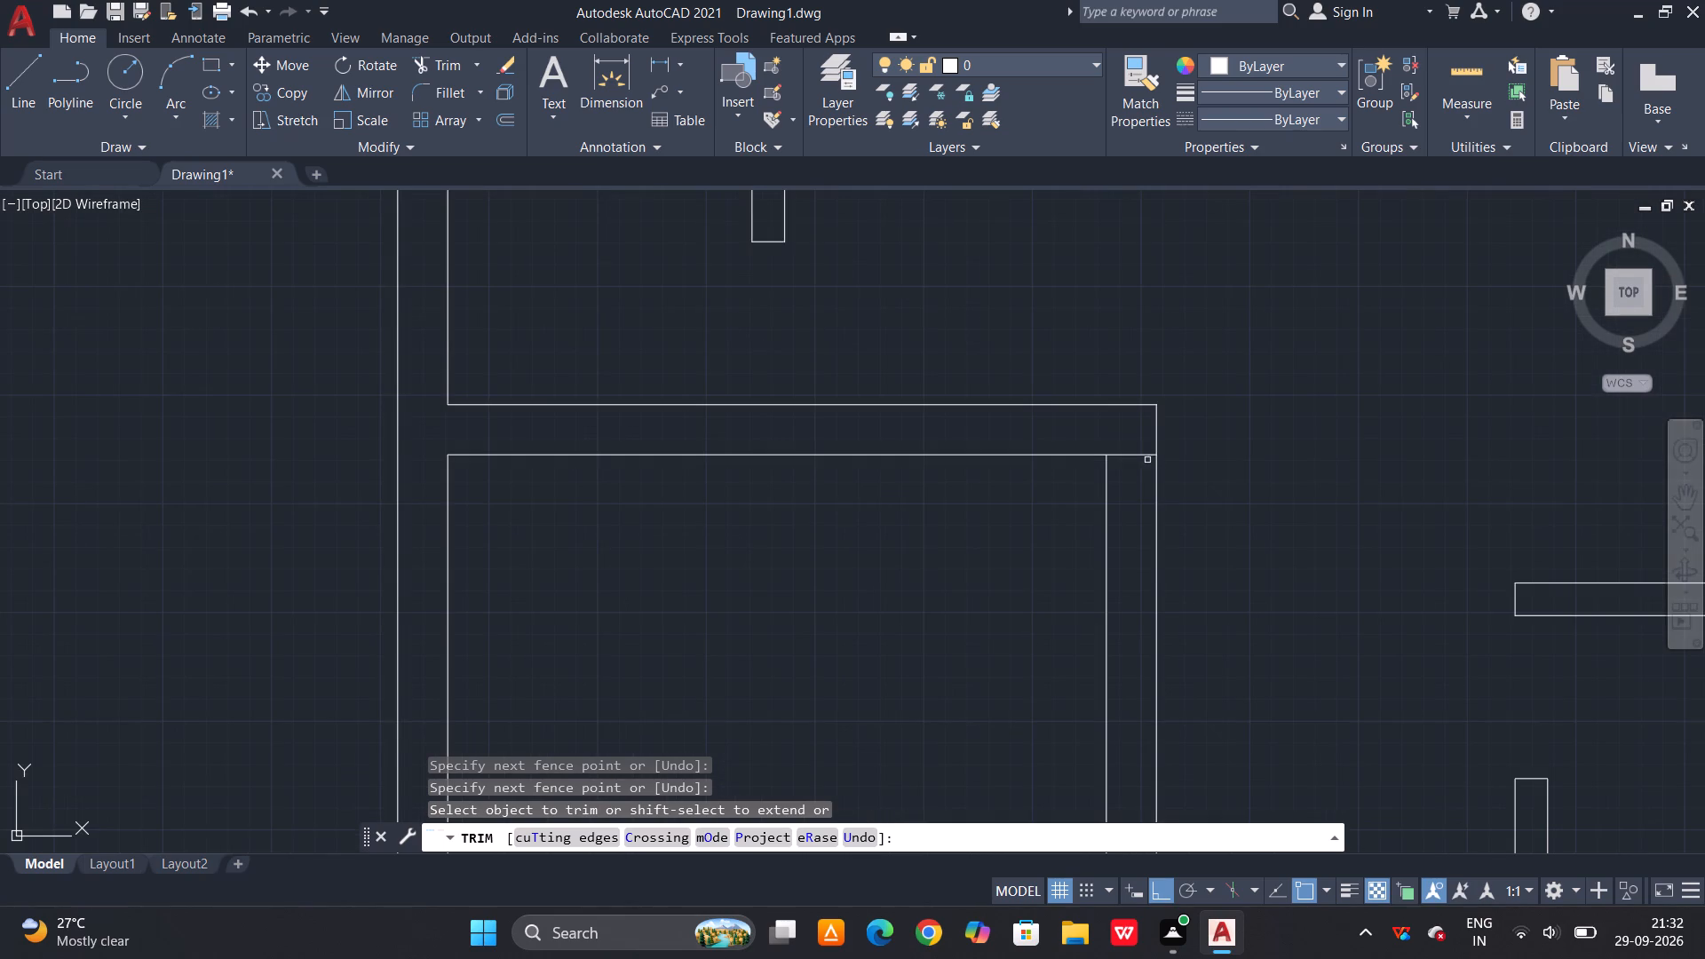
click(1149, 440)
click(1129, 479)
Trim the lines at the junction of the lower short horizontal wall and the right outer wall so they join openly.
scroll(1122, 369, down, 3)
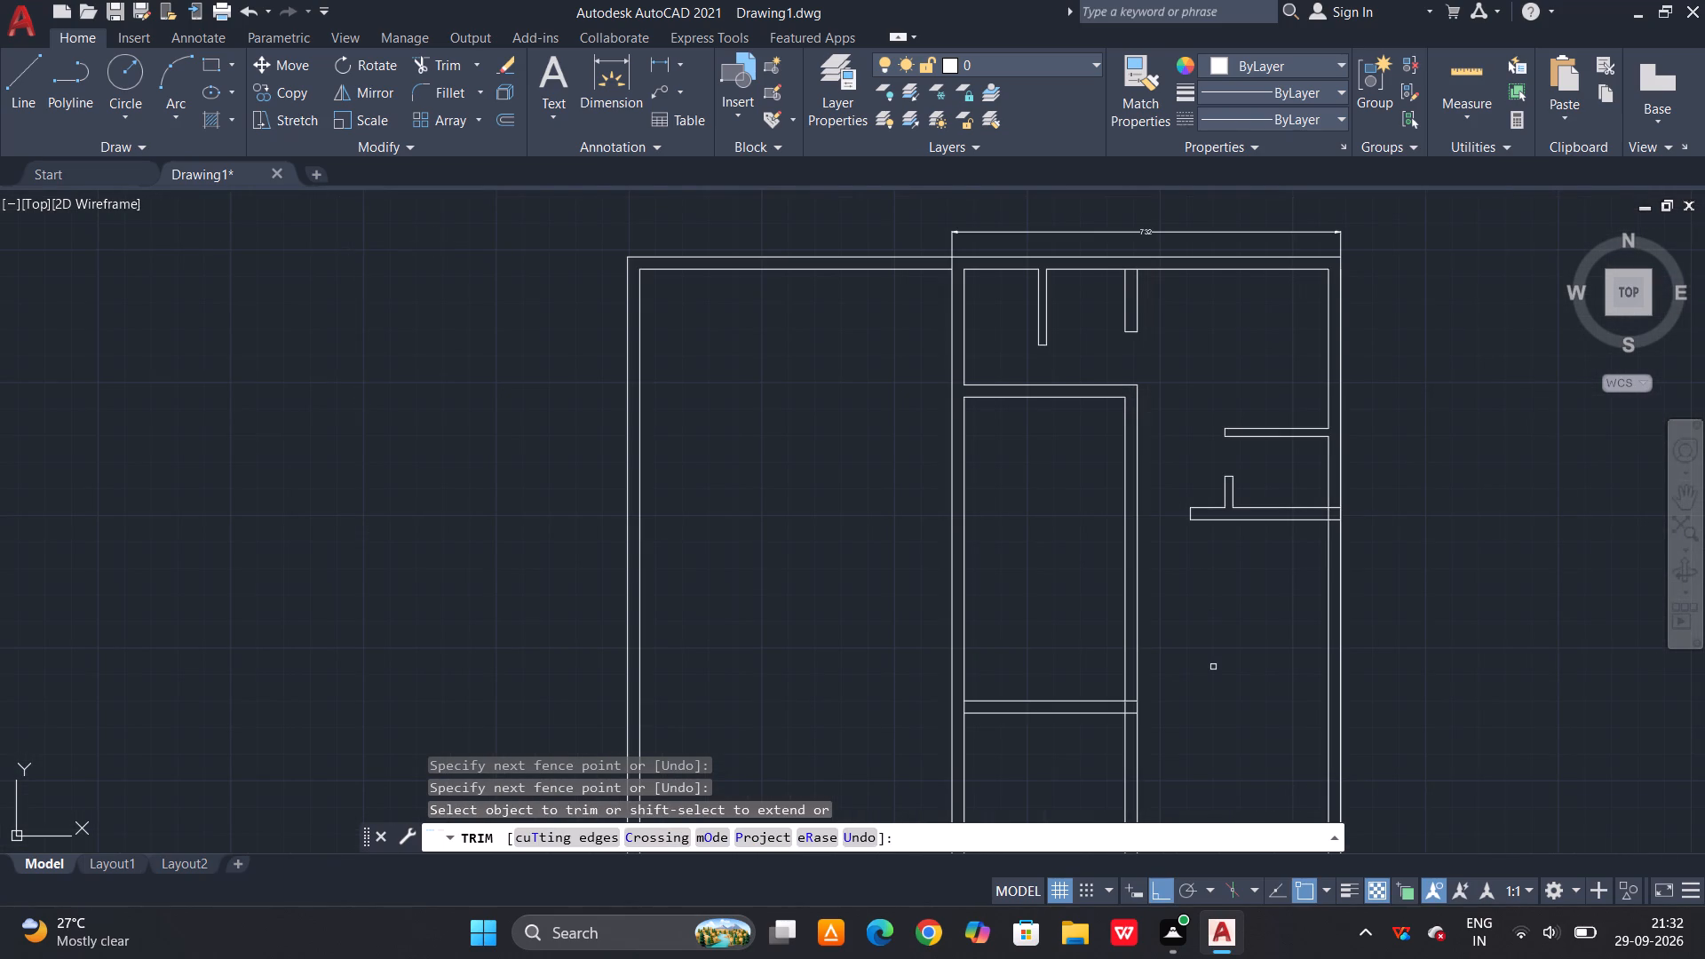
middle_drag(1213, 667, 1168, 541)
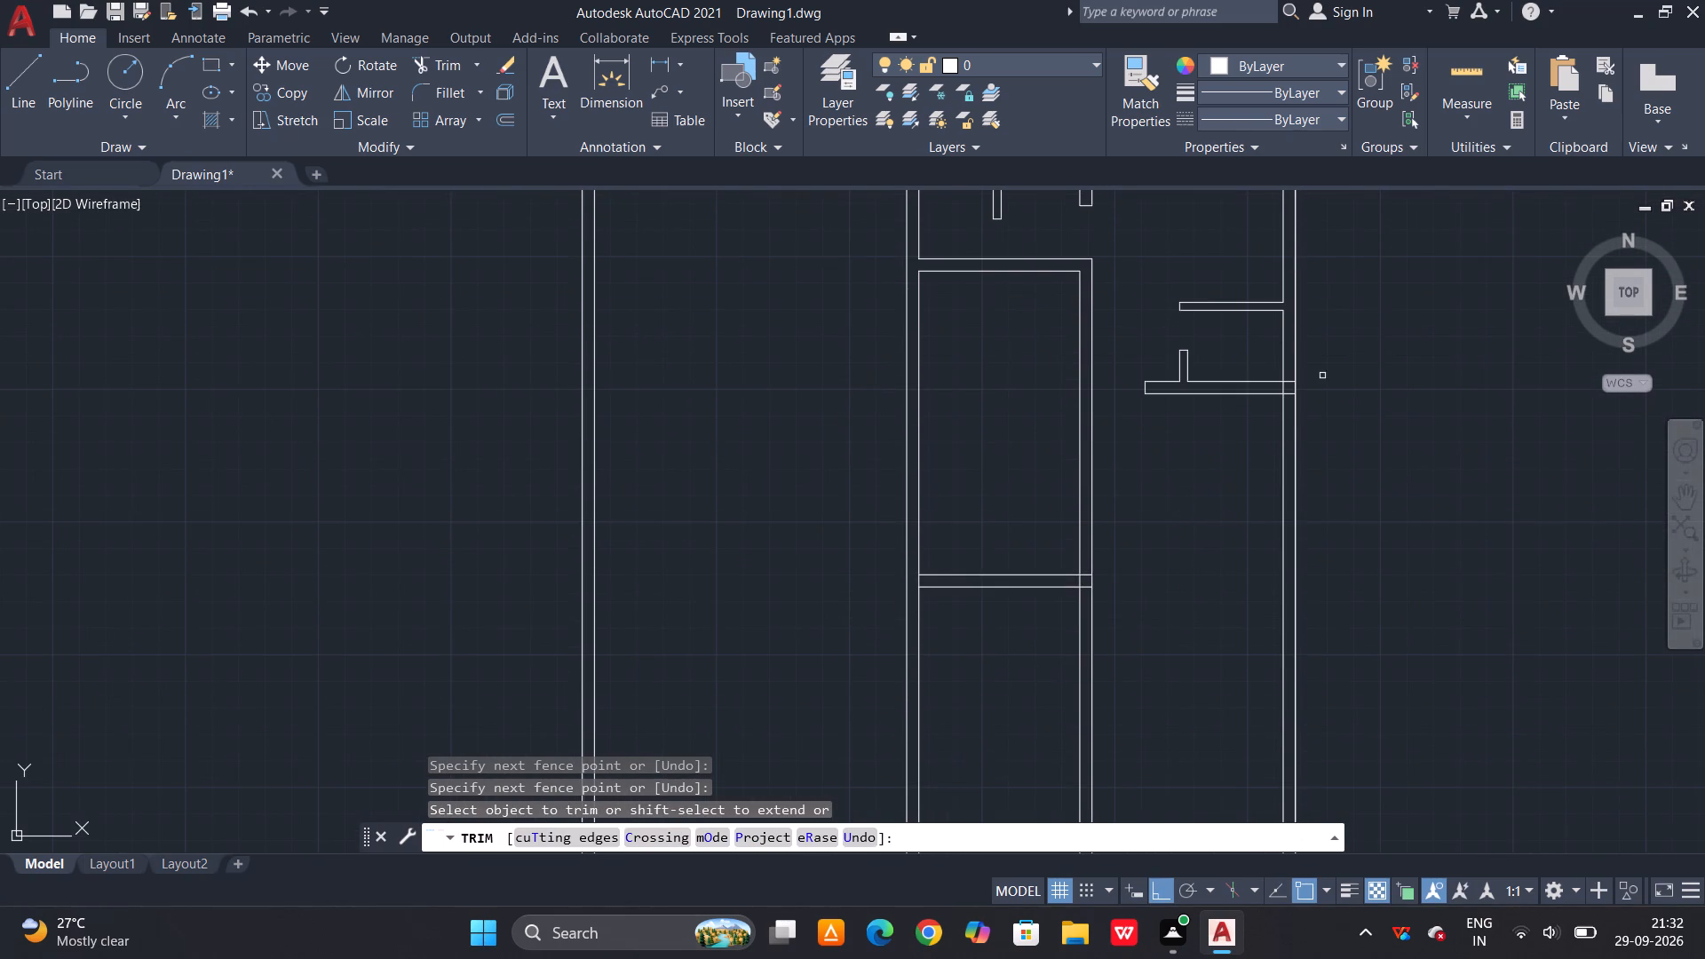
scroll(1322, 375, up, 3)
click(1189, 390)
click(1159, 429)
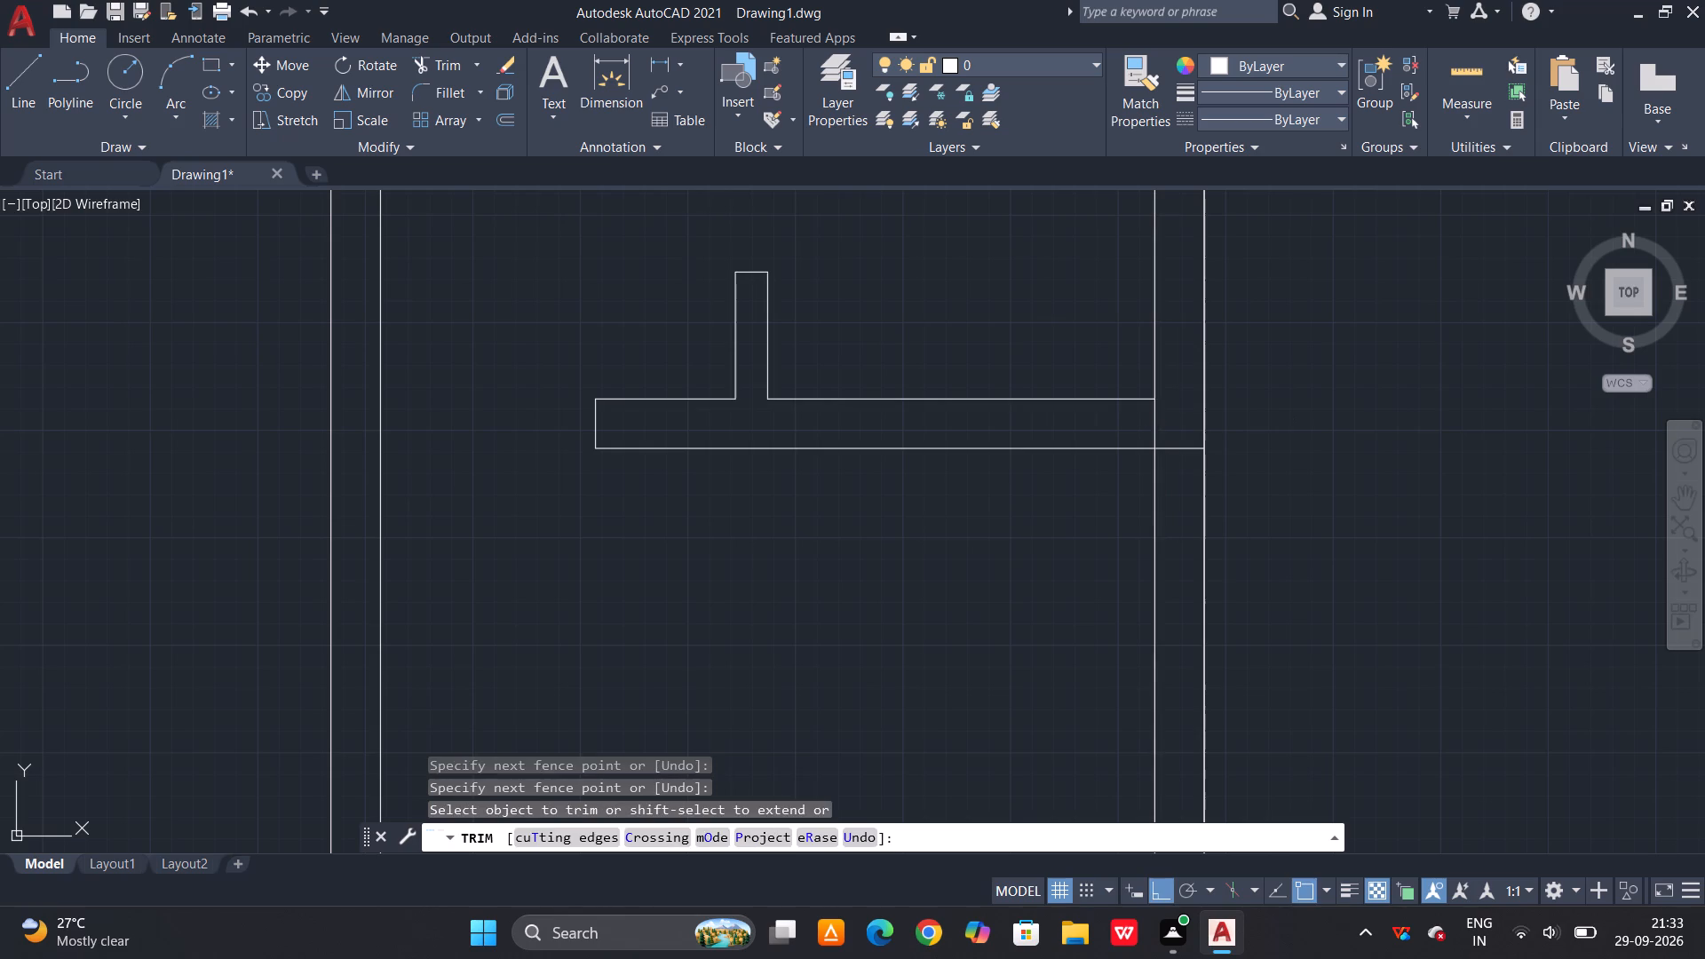
click(1147, 432)
click(1192, 426)
drag(1186, 440, 1184, 457)
scroll(1193, 340, down, 1)
scroll(1225, 434, down, 1)
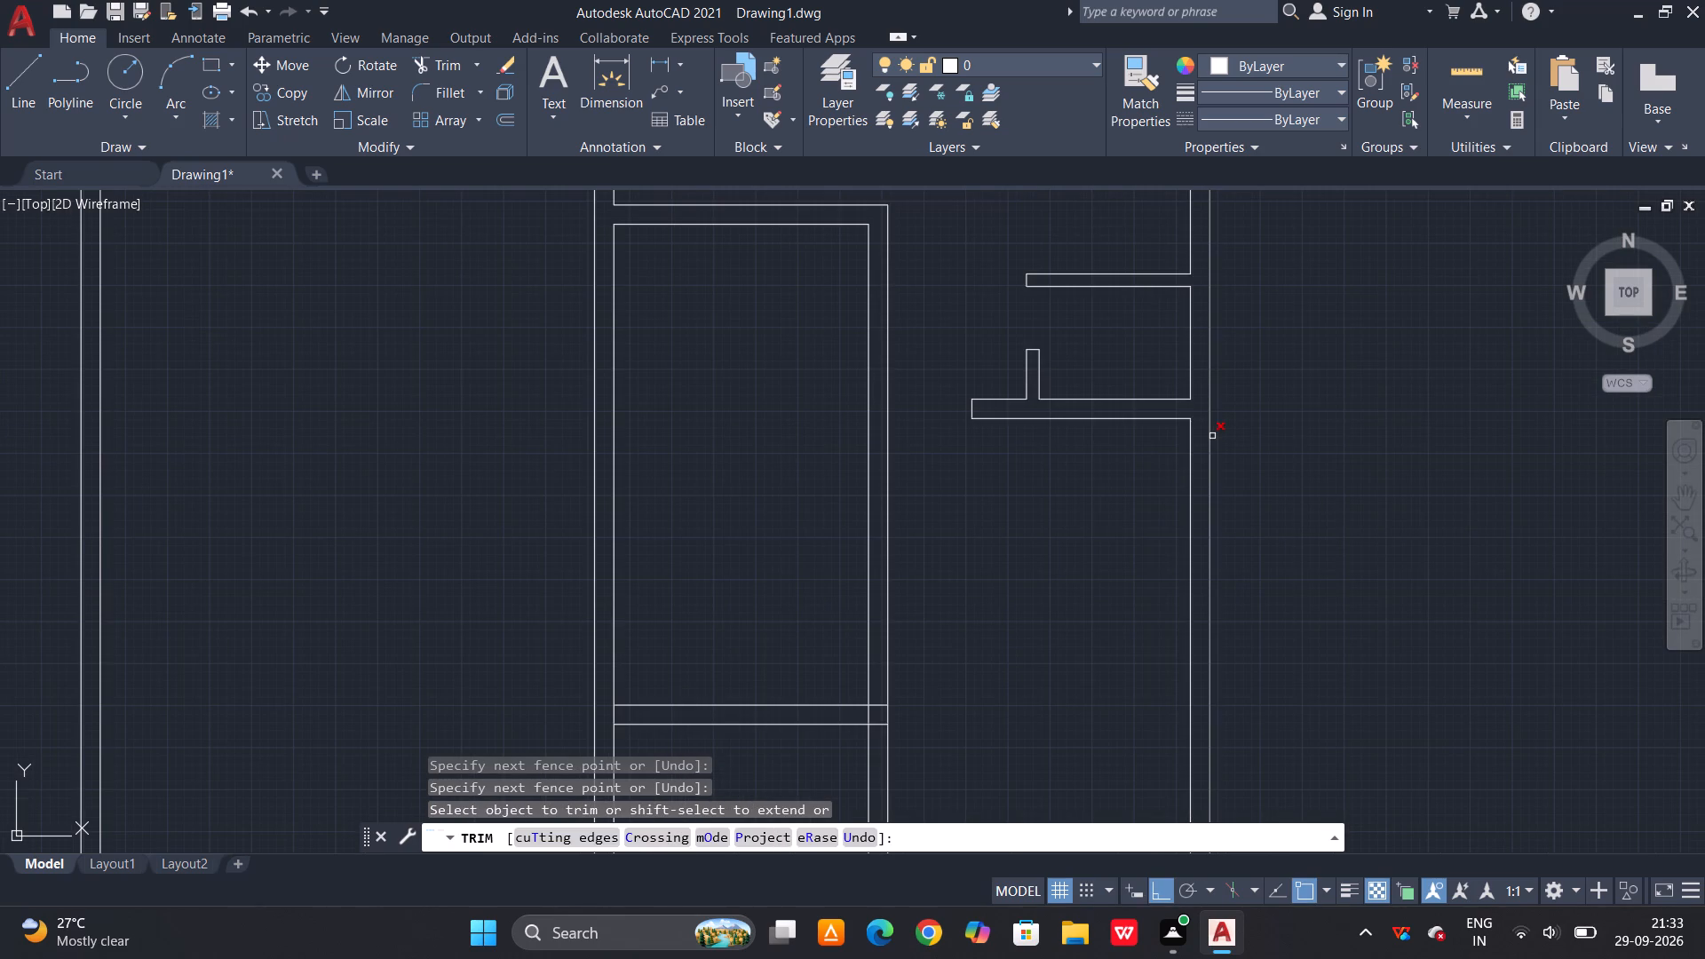
key(Escape)
Offset the bottom line of the lower short wall on the right side 270 downward.
scroll(1174, 490, down, 1)
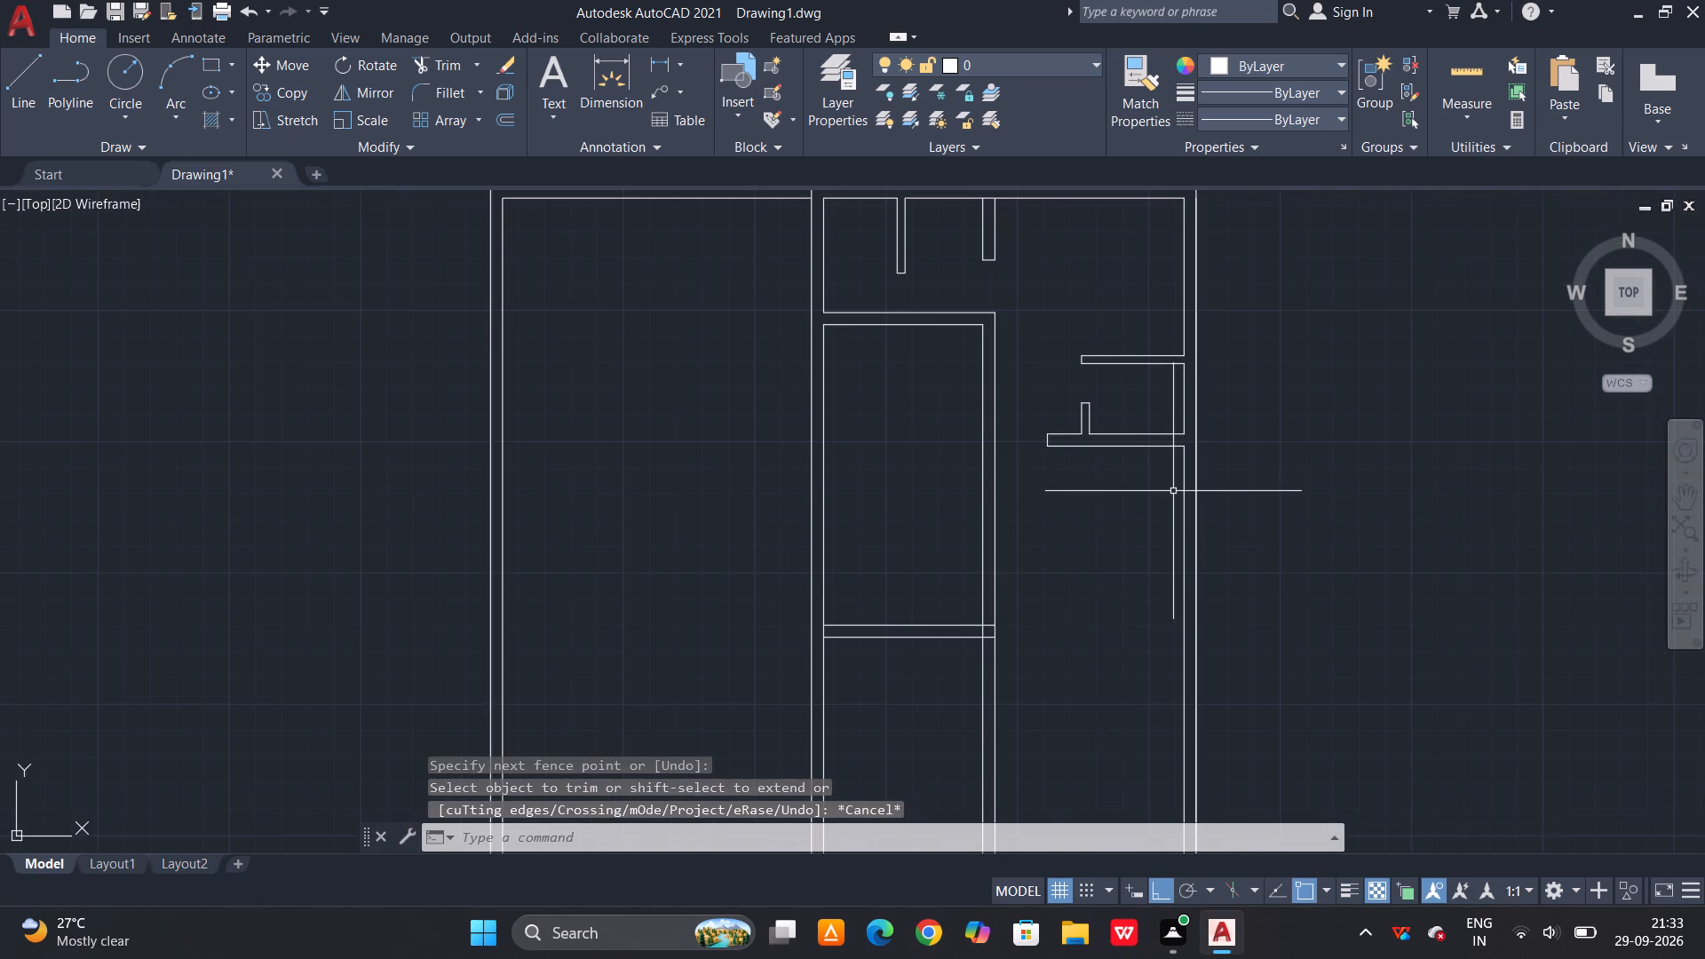
text(O)
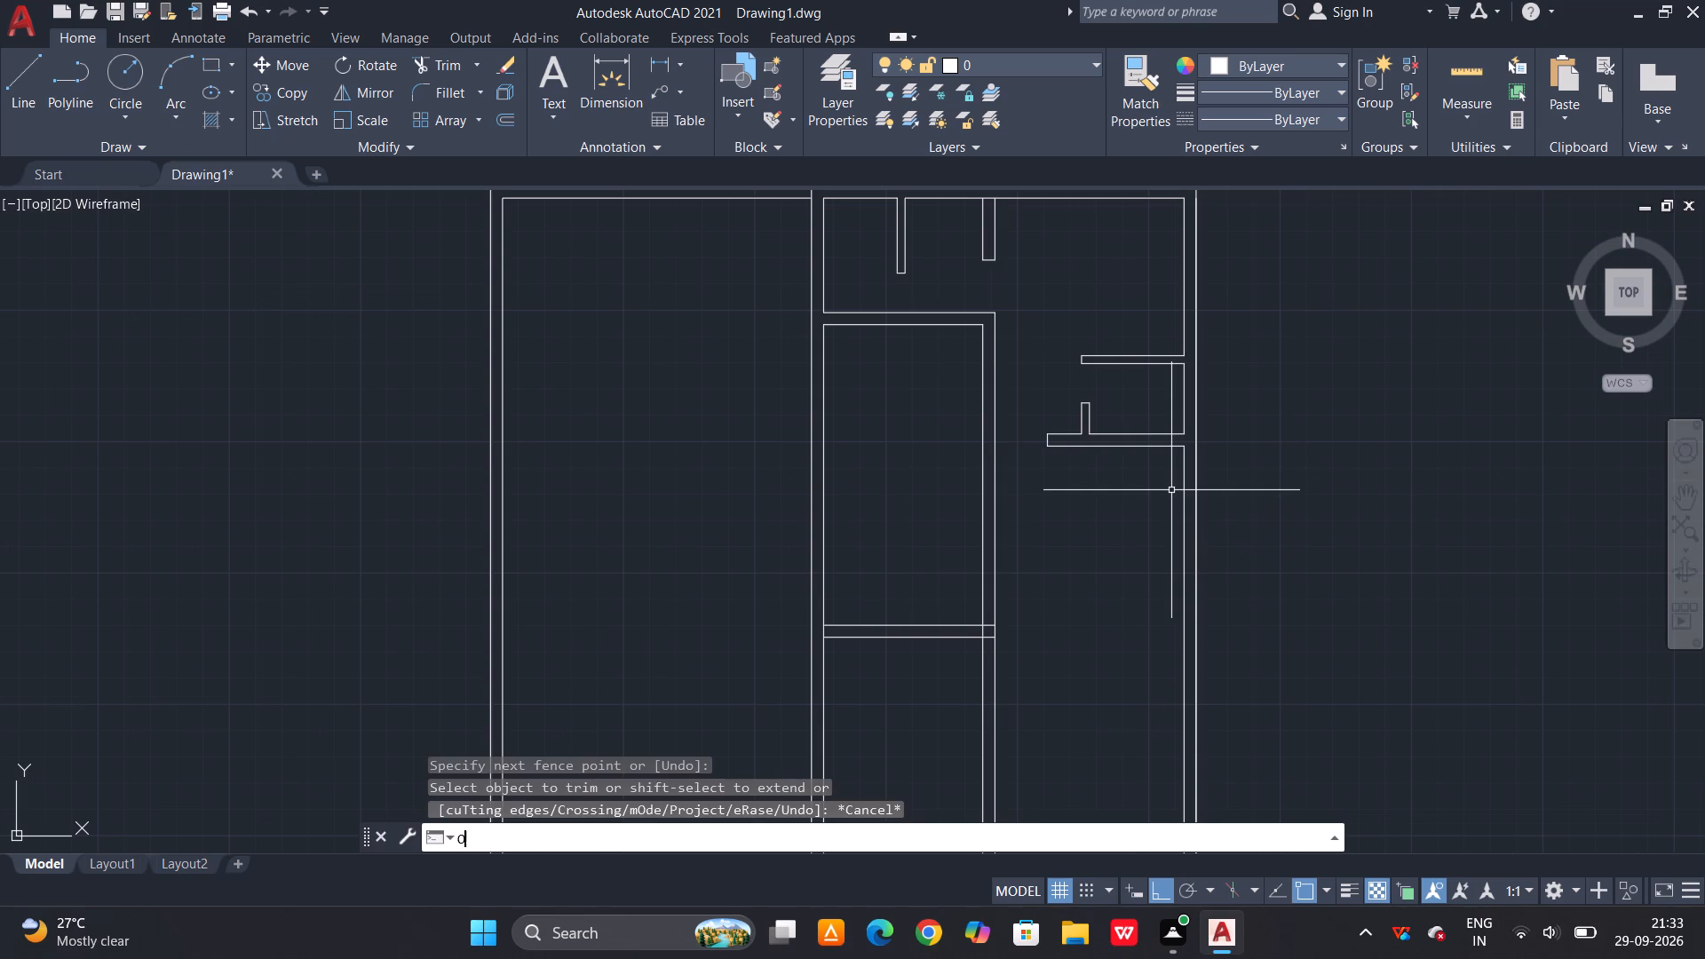
key(space)
text(270)
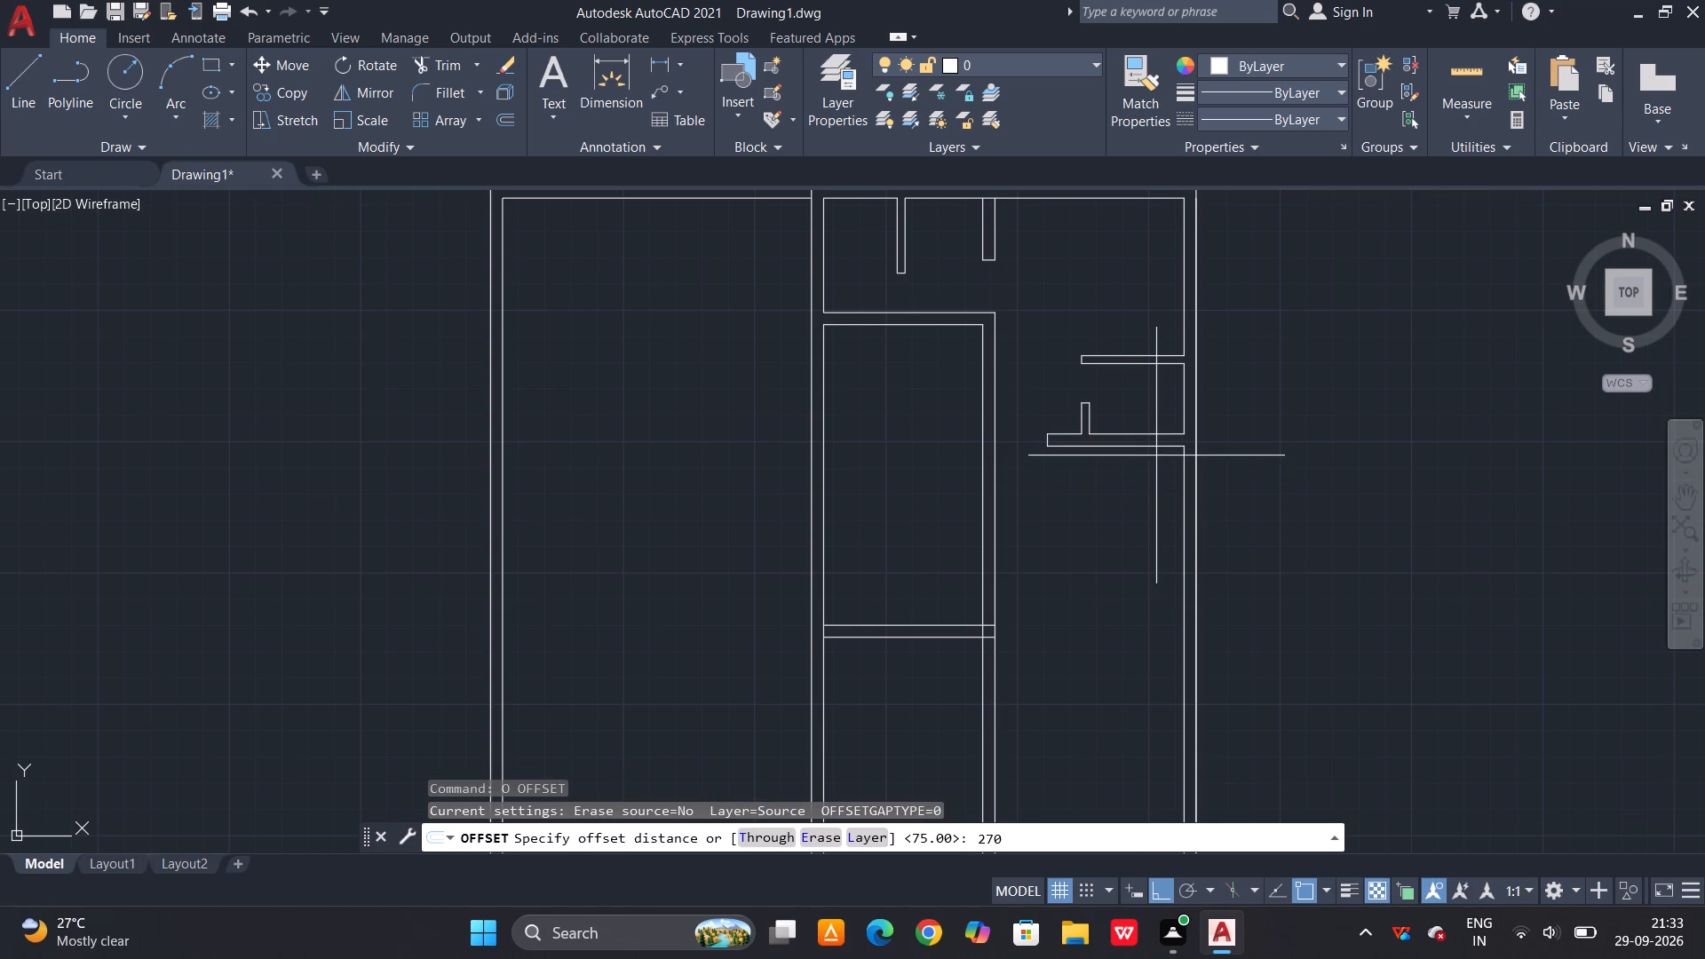
key(space)
click(1140, 443)
click(1083, 582)
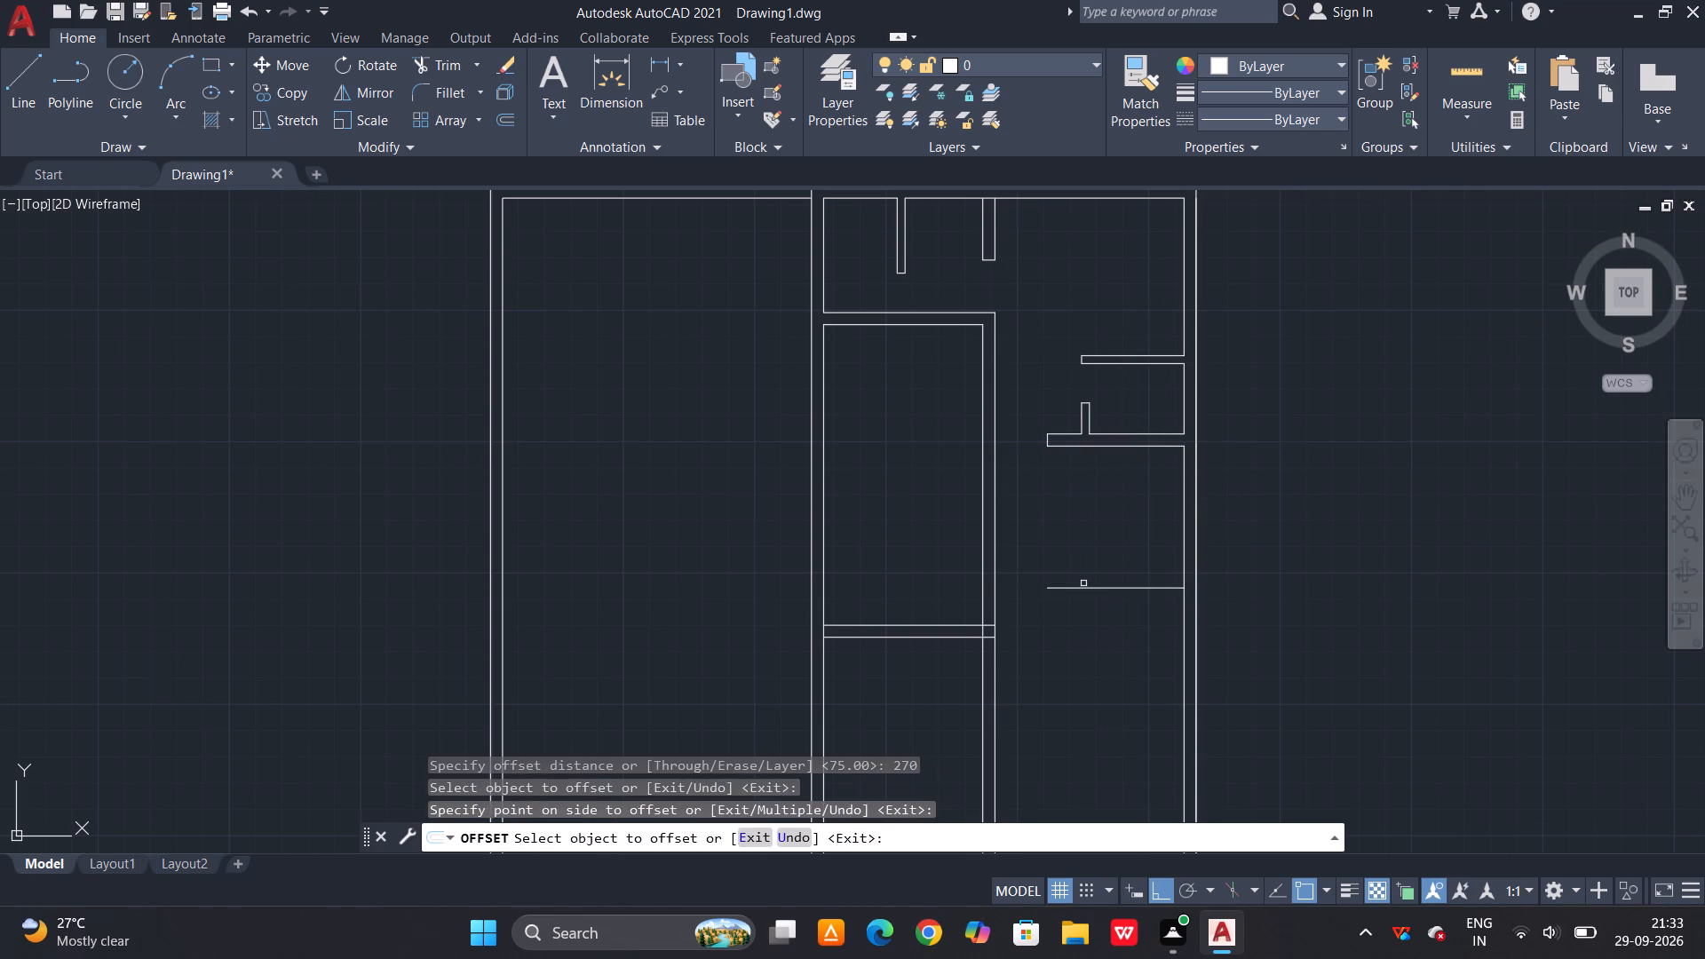
key(Escape)
key(Escape)
Extend the 270 offset line to the vertical wall of the middle room.
text(EX)
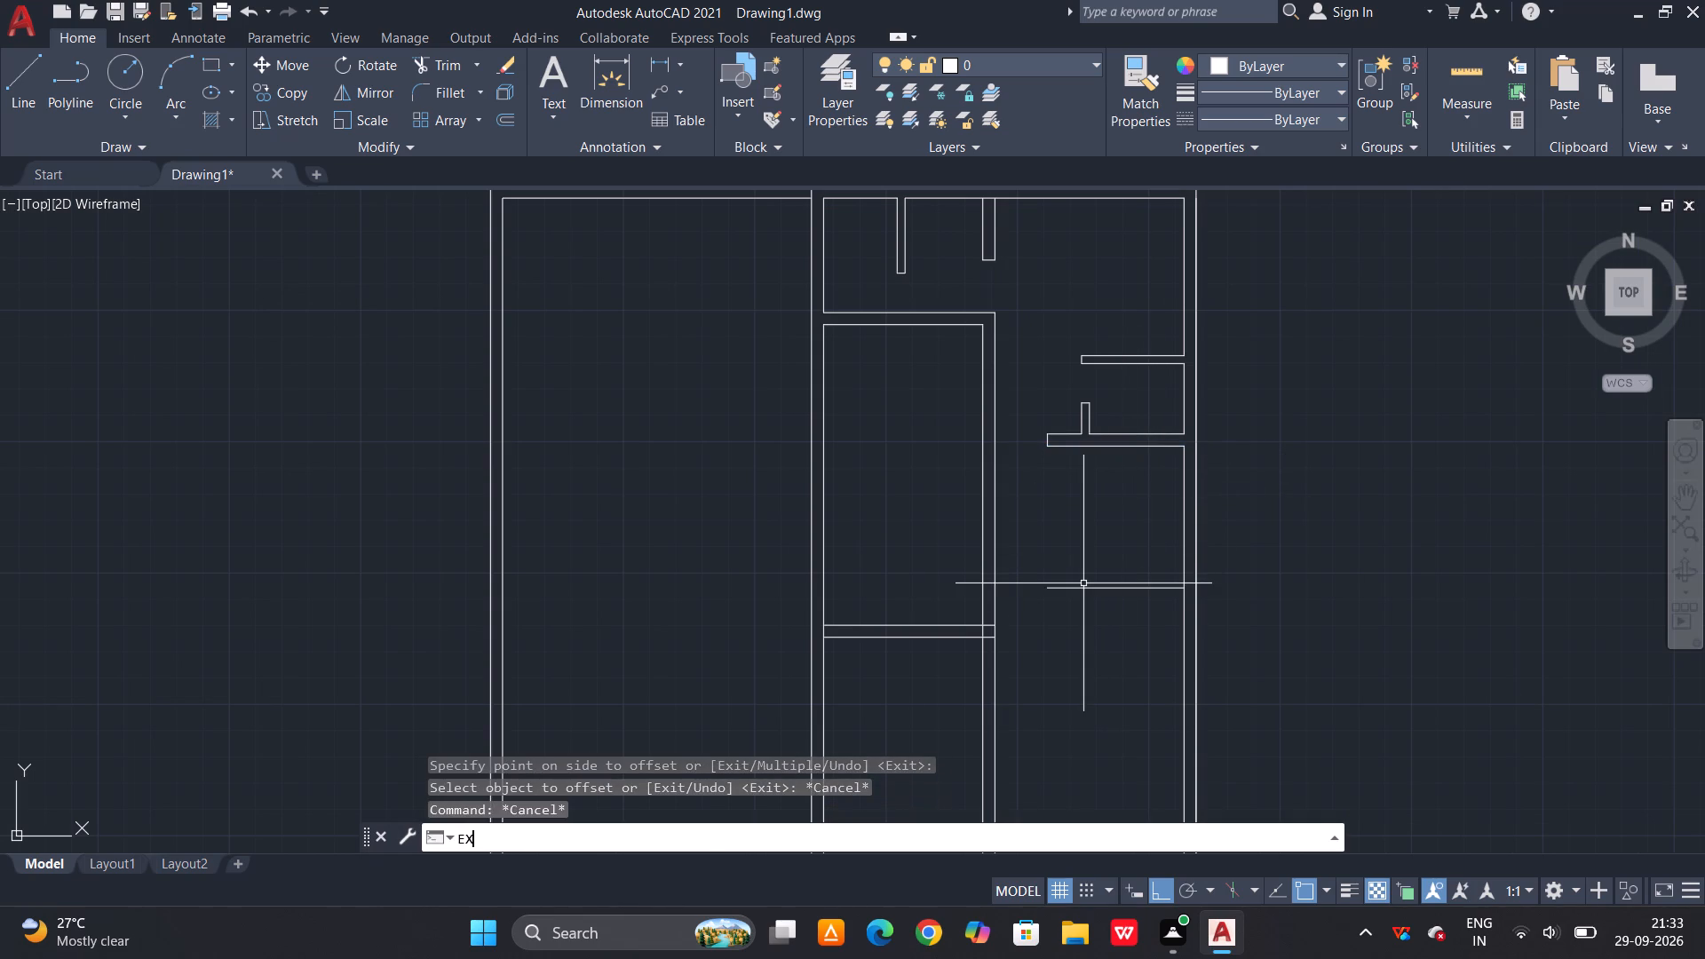
key(space)
key(space)
click(1059, 587)
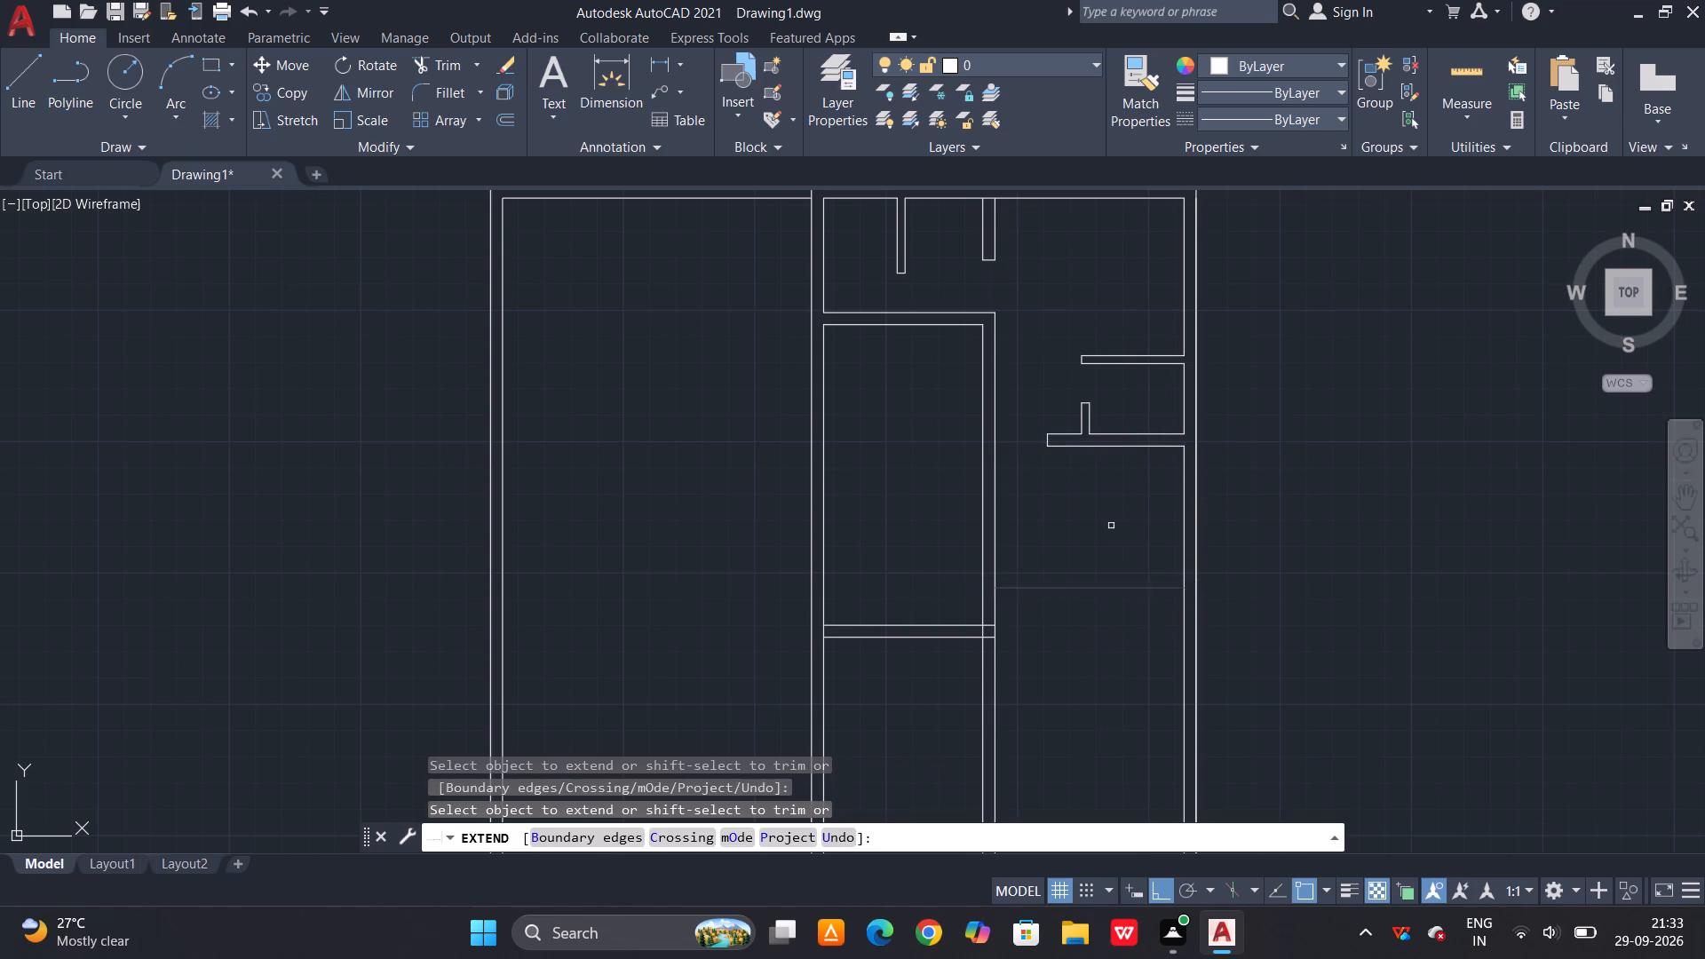
key(Escape)
Offset the extended horizontal line 23 downward to form a wall.
key(o)
key(space)
text(23)
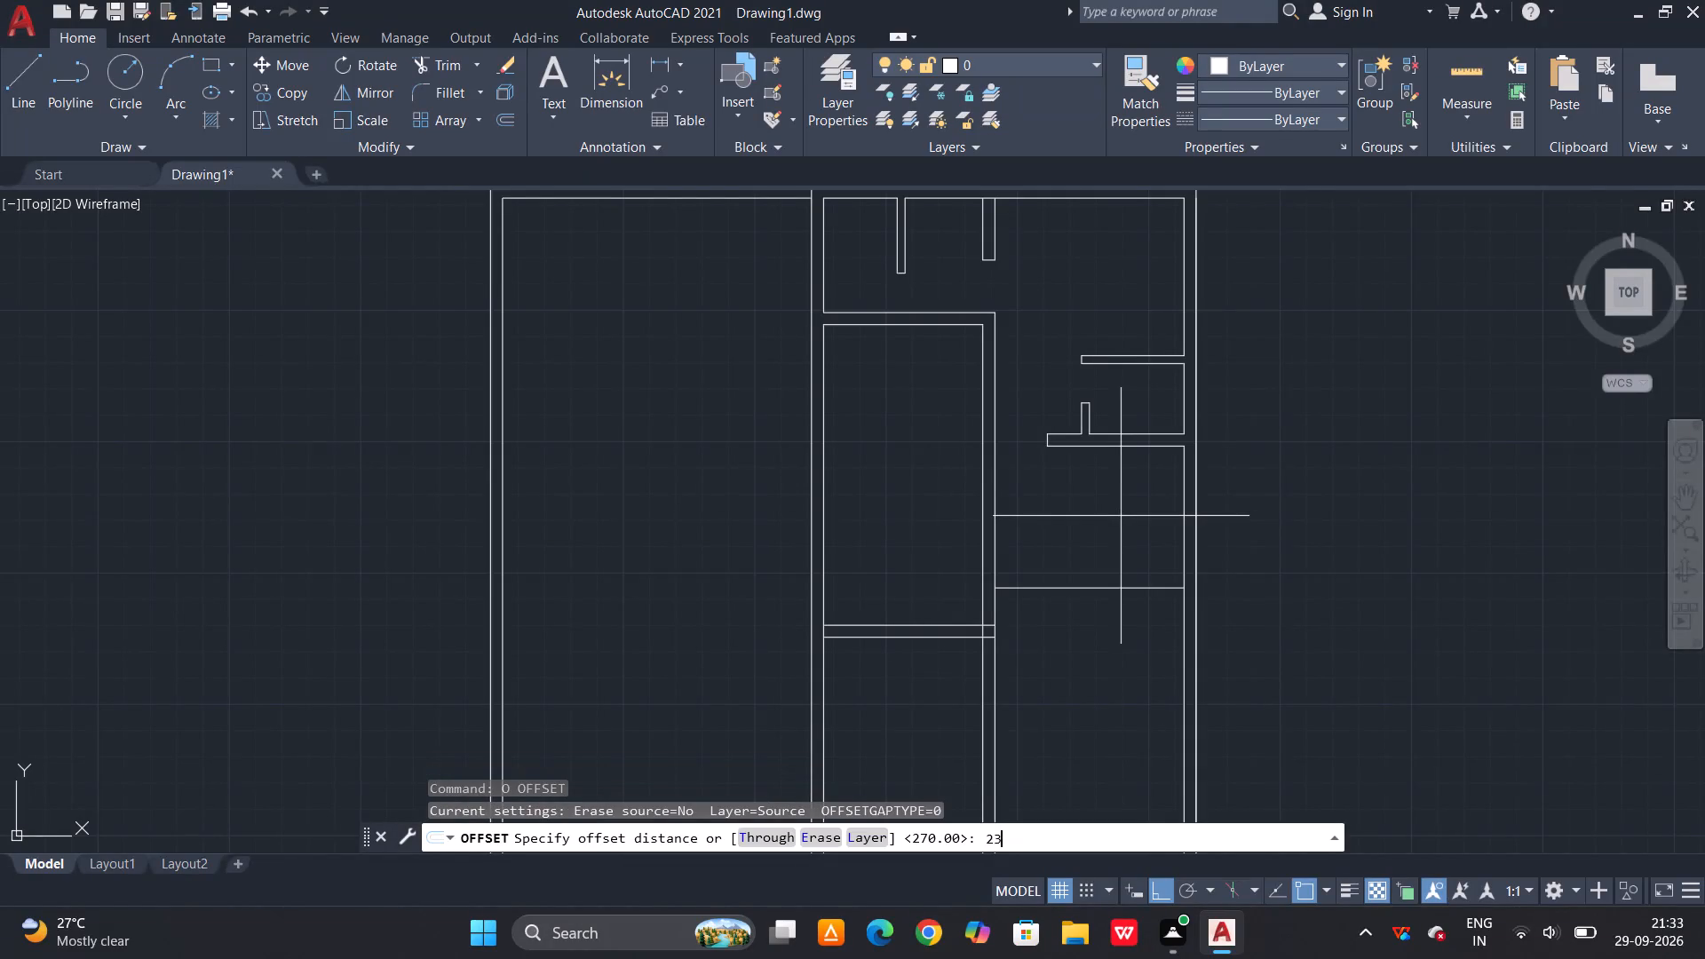
key(space)
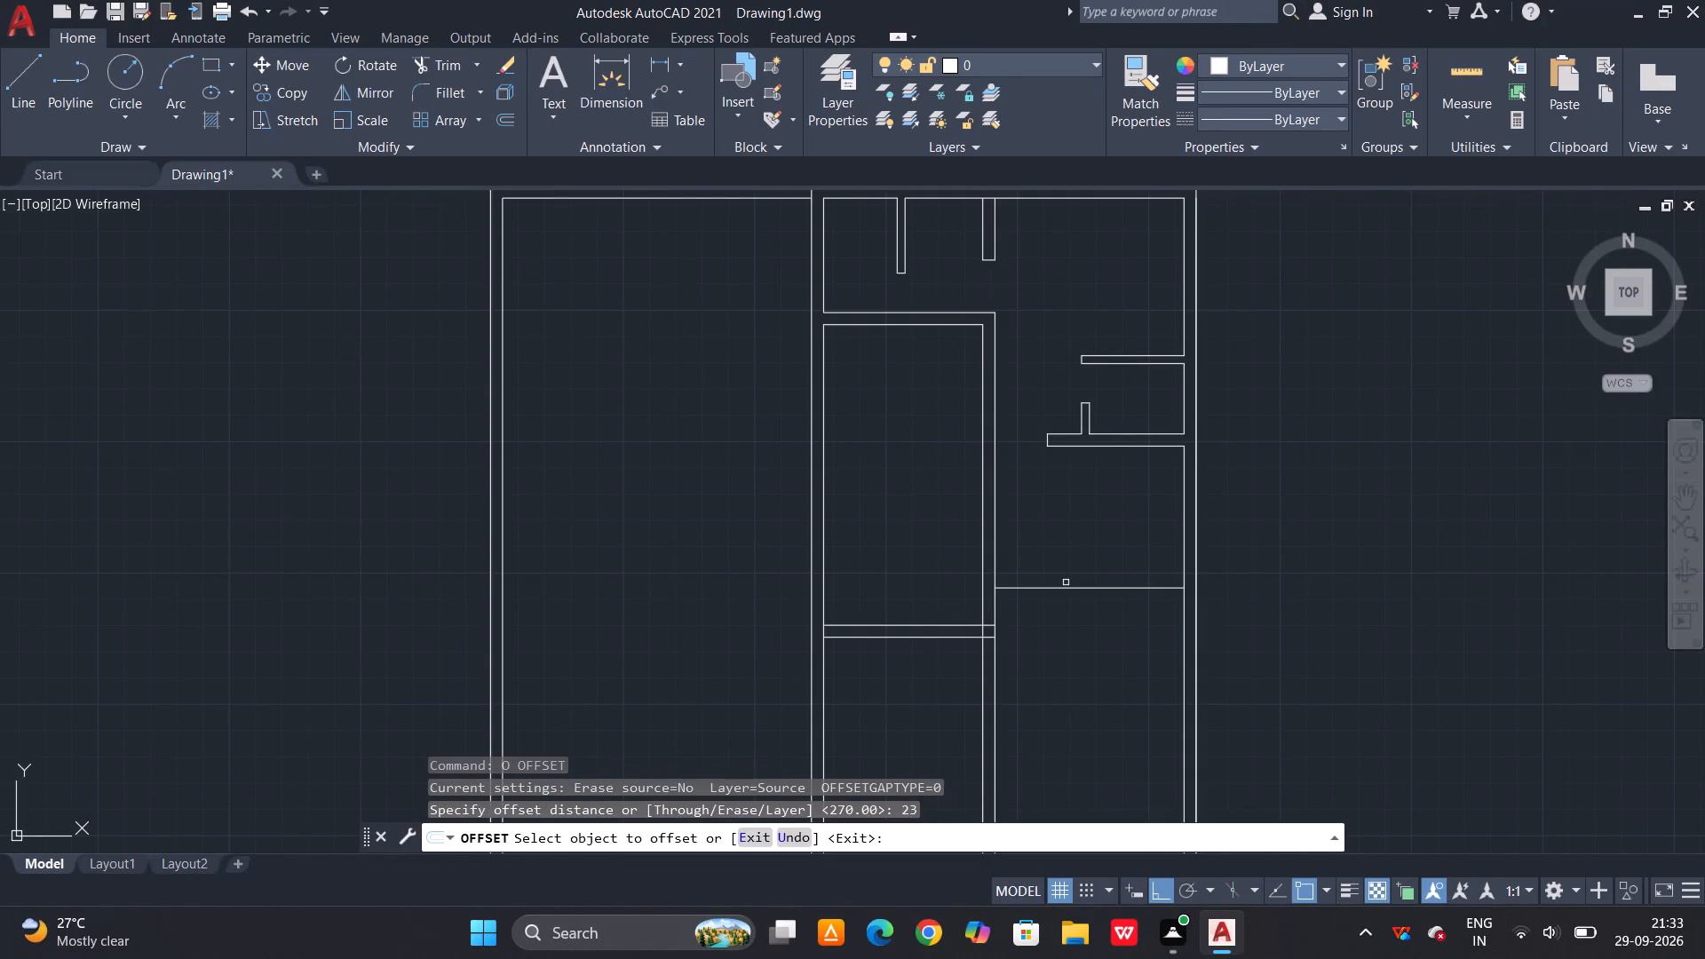
click(1065, 583)
click(1063, 588)
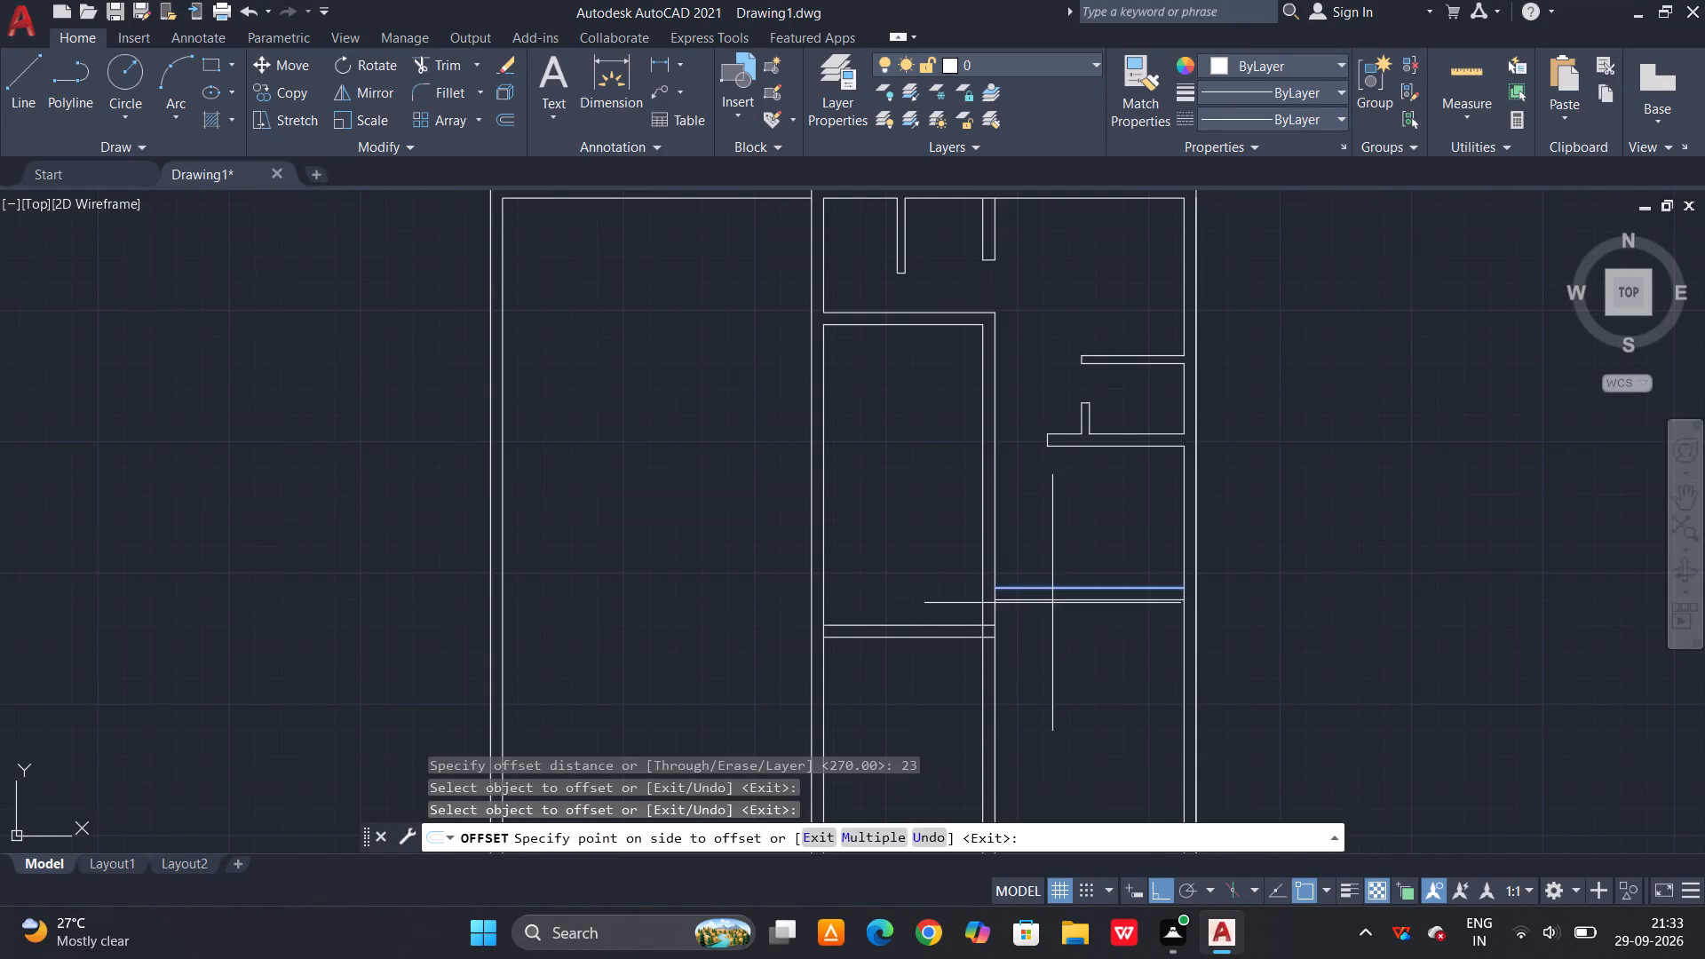
click(1052, 603)
scroll(1010, 592, up, 1)
key(Escape)
key(Escape)
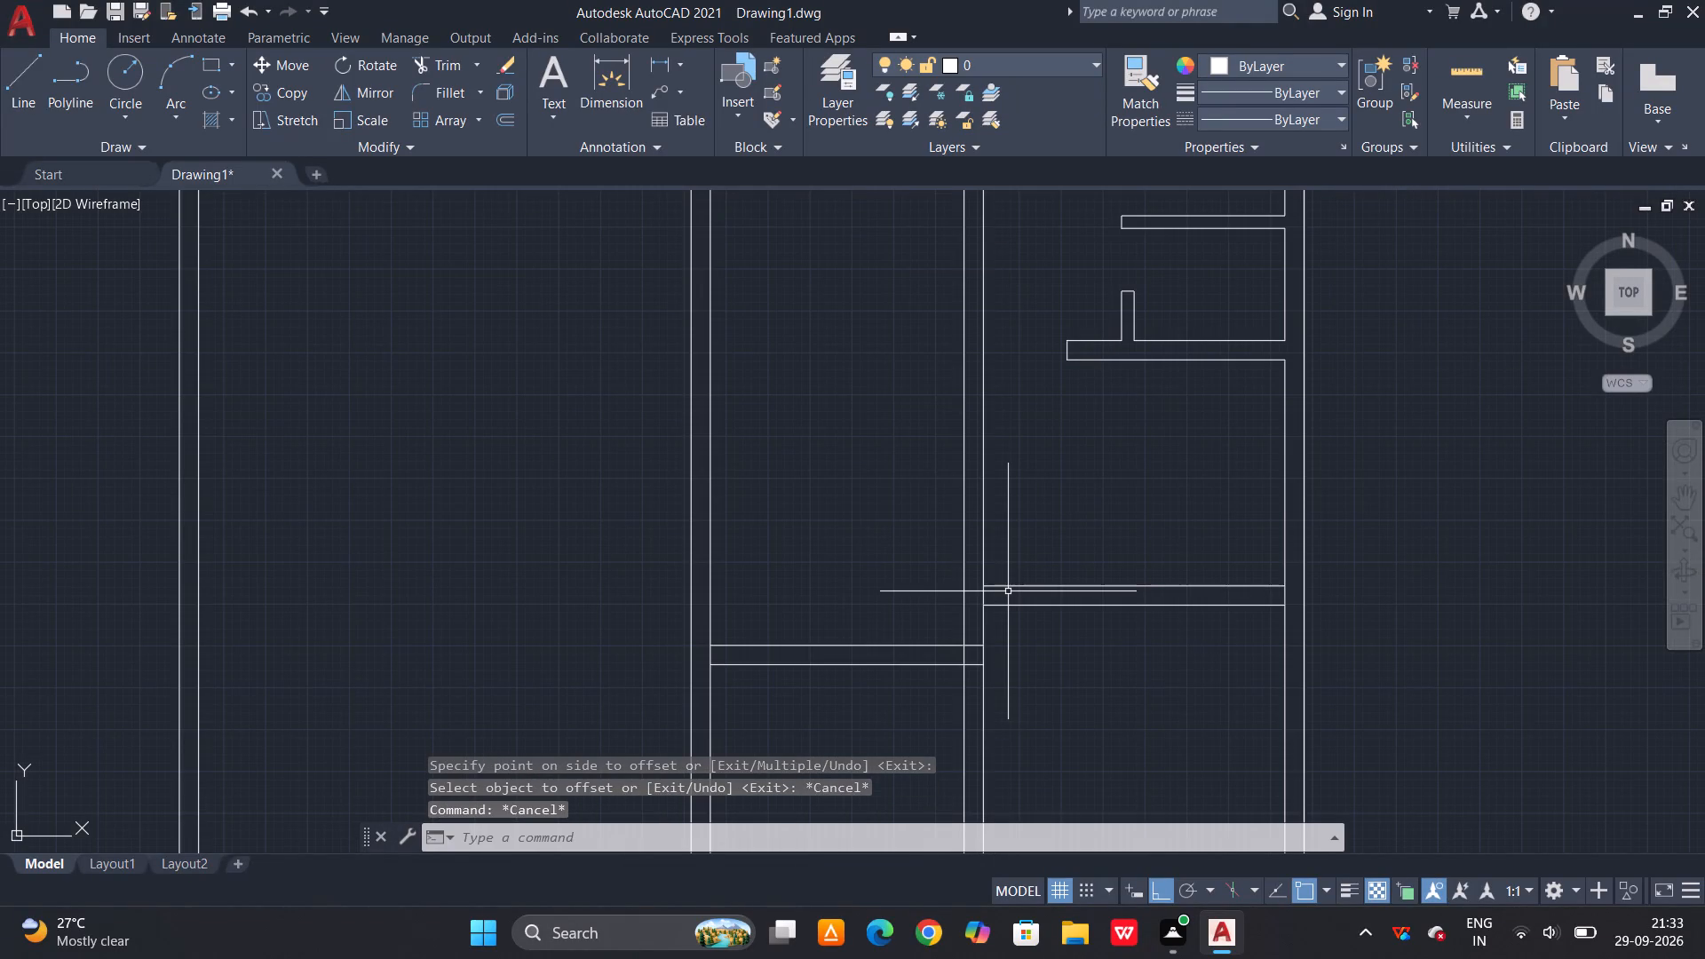
Extend both lines of the new 23-unit horizontal wall to the far face of the middle room's vertical wall.
text(EX)
key(space)
key(space)
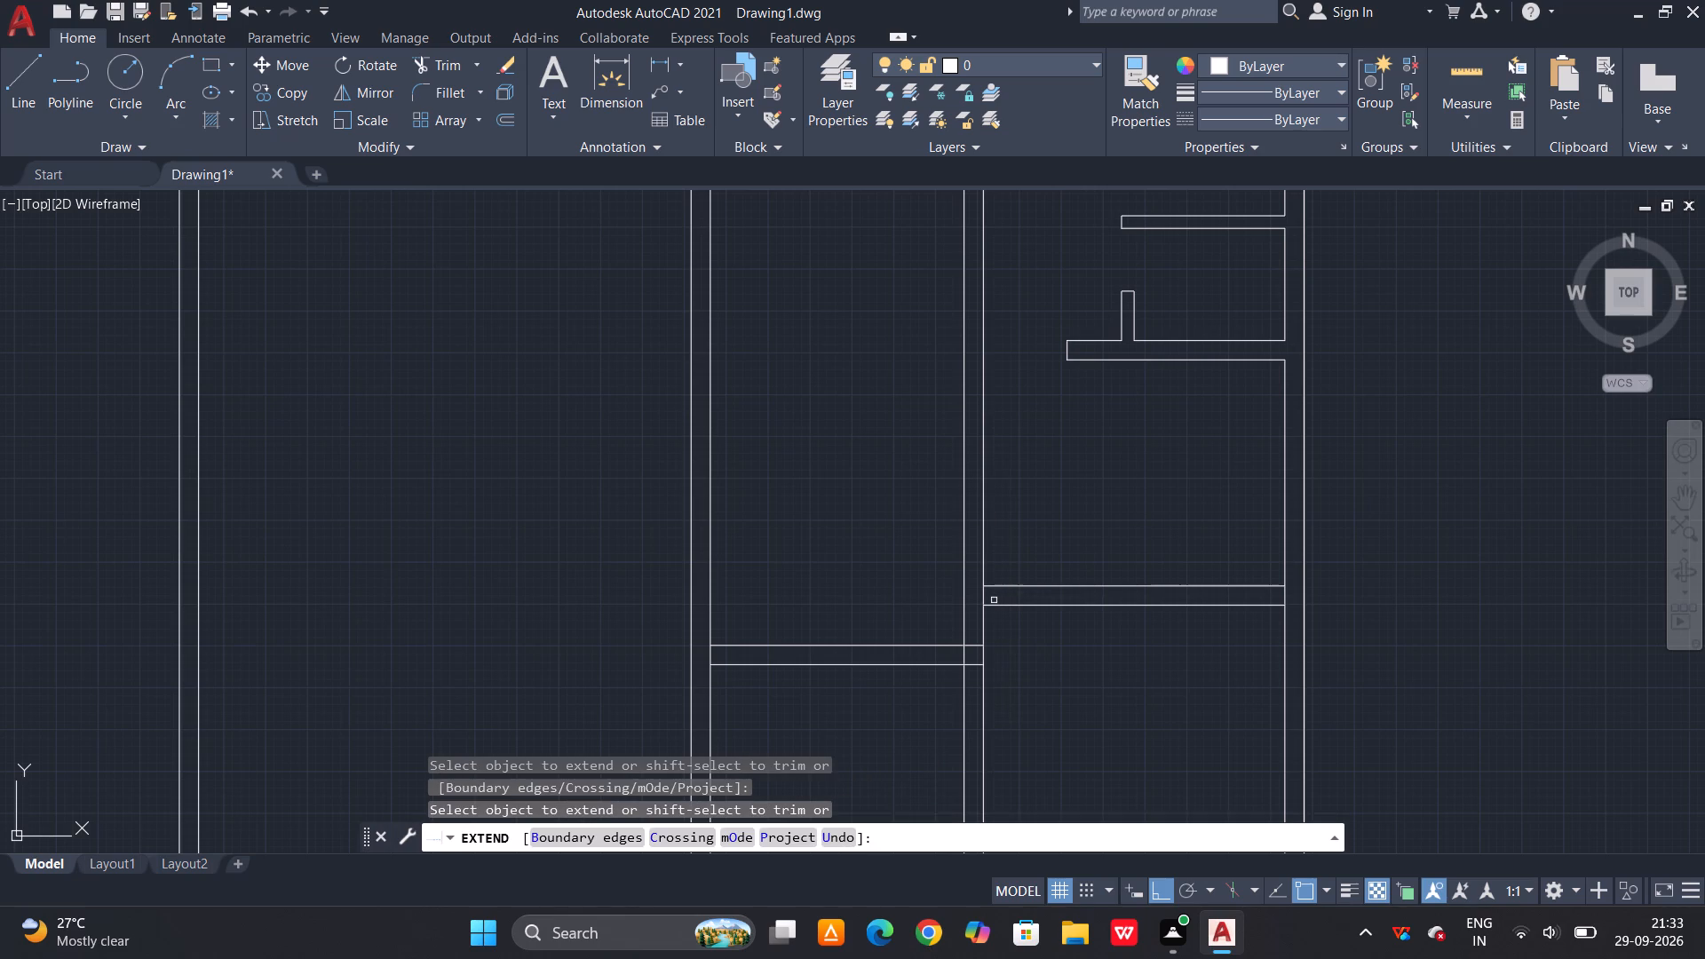
click(993, 604)
click(992, 589)
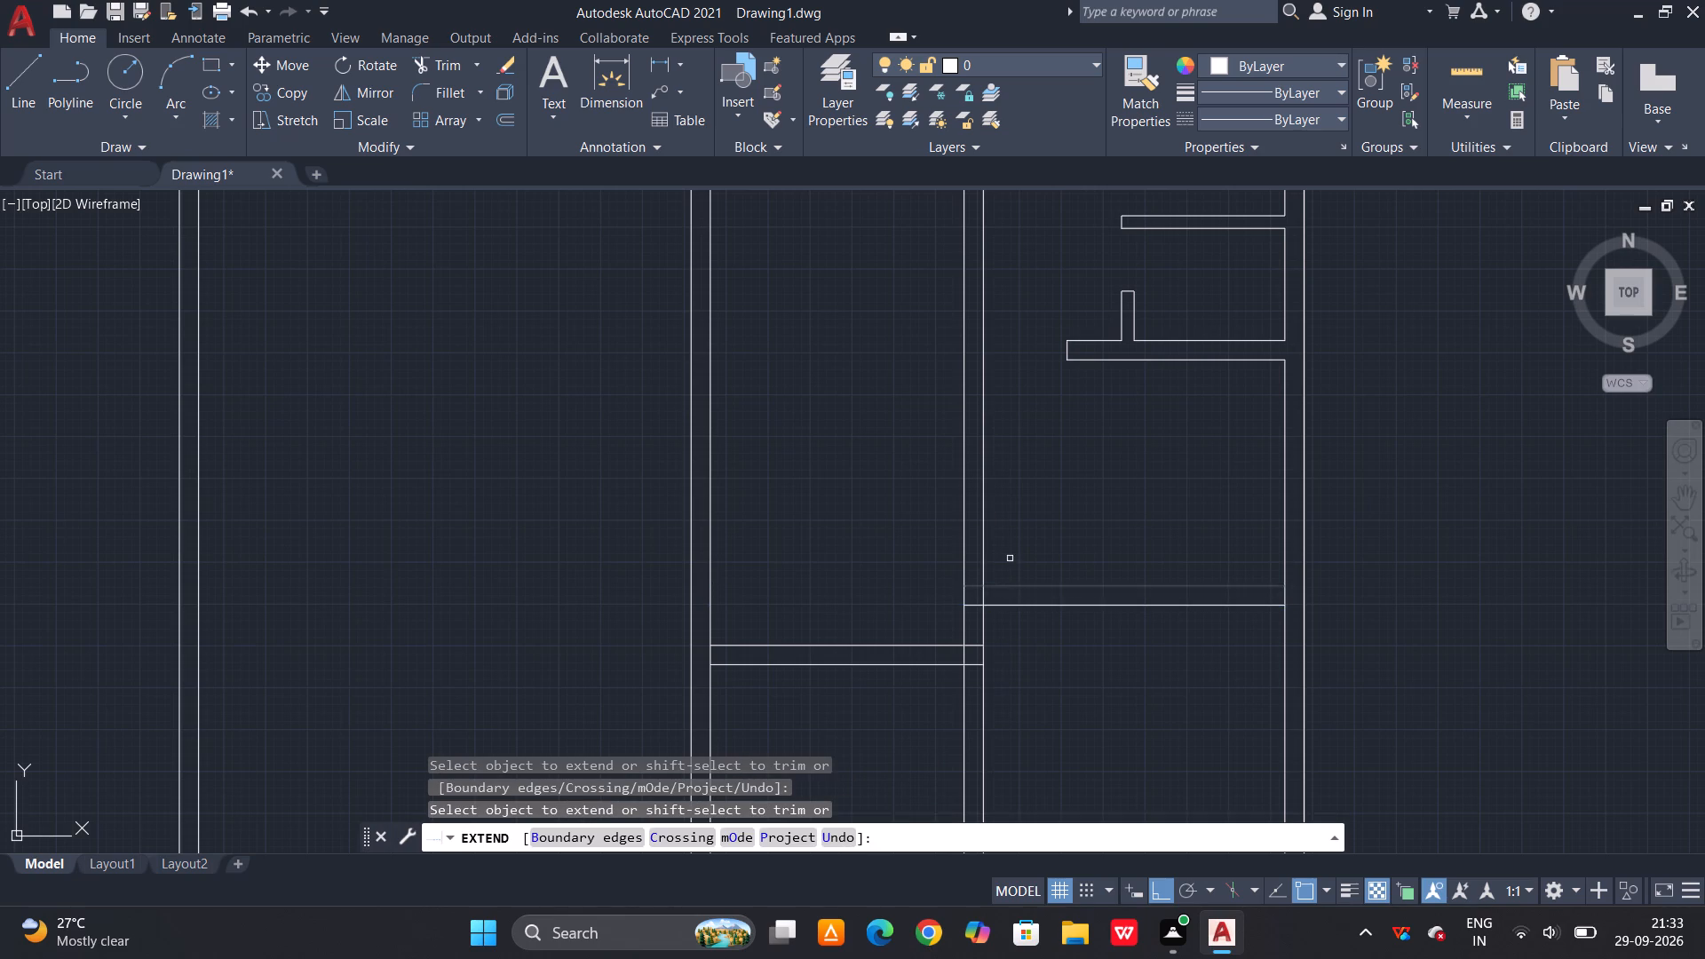
key(Escape)
key(Escape)
Offset the top line of the new horizontal wall 100 upward.
text(O)
key(space)
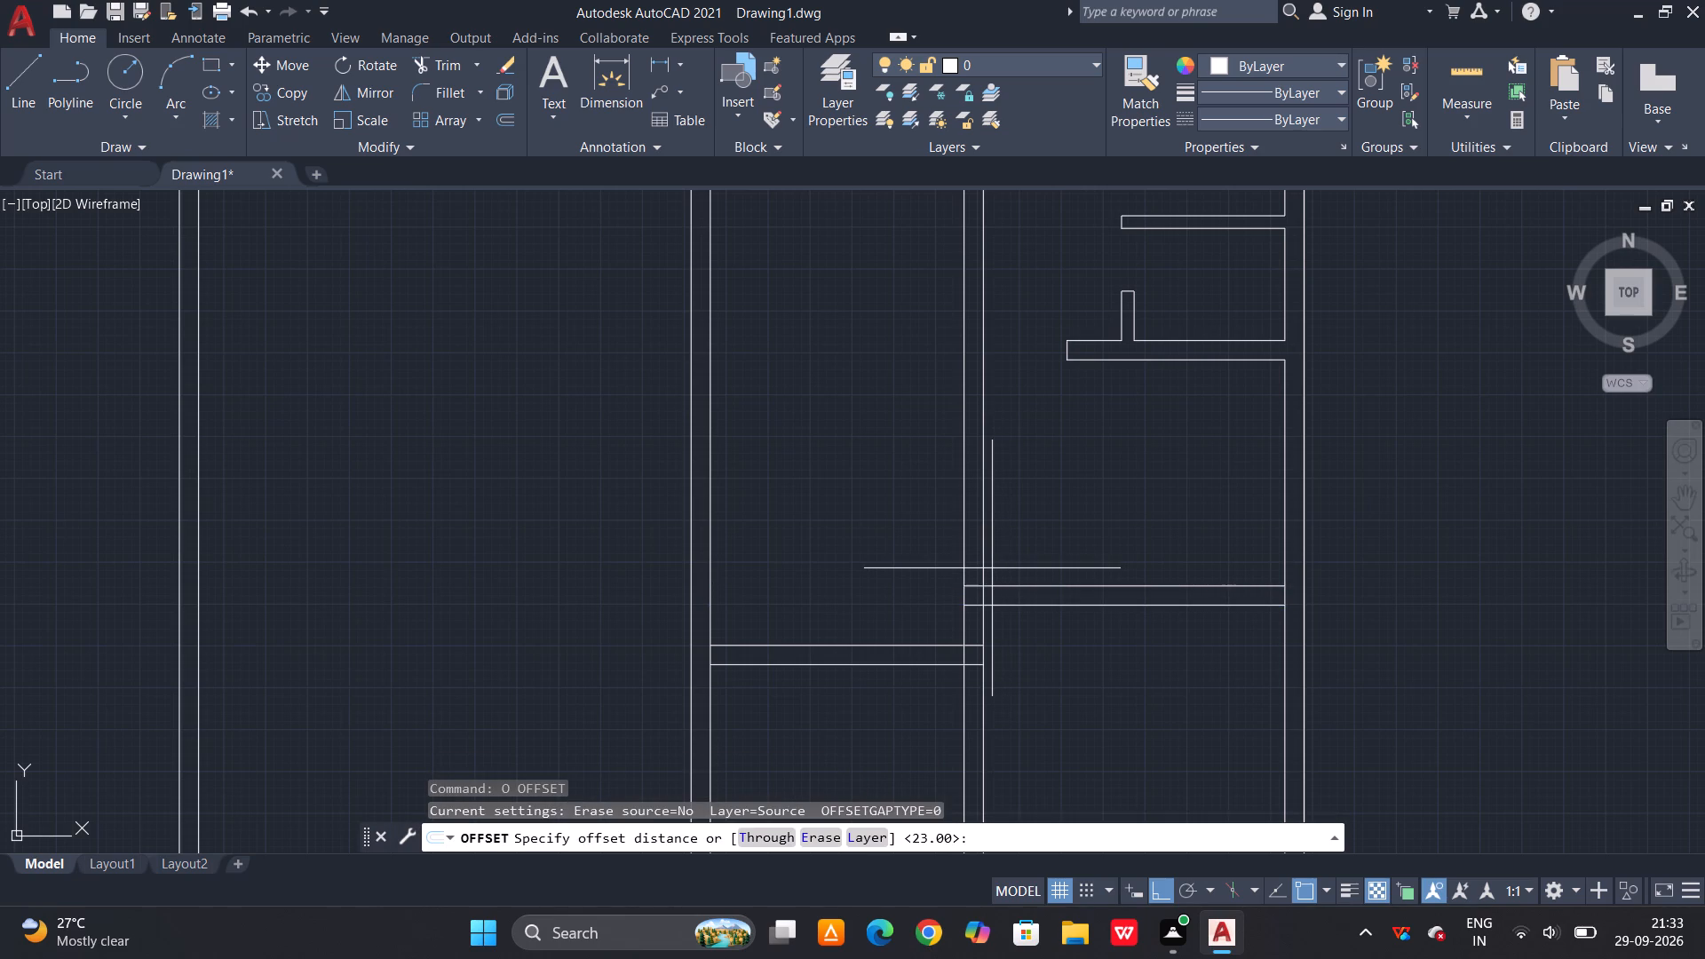
text(100)
key(space)
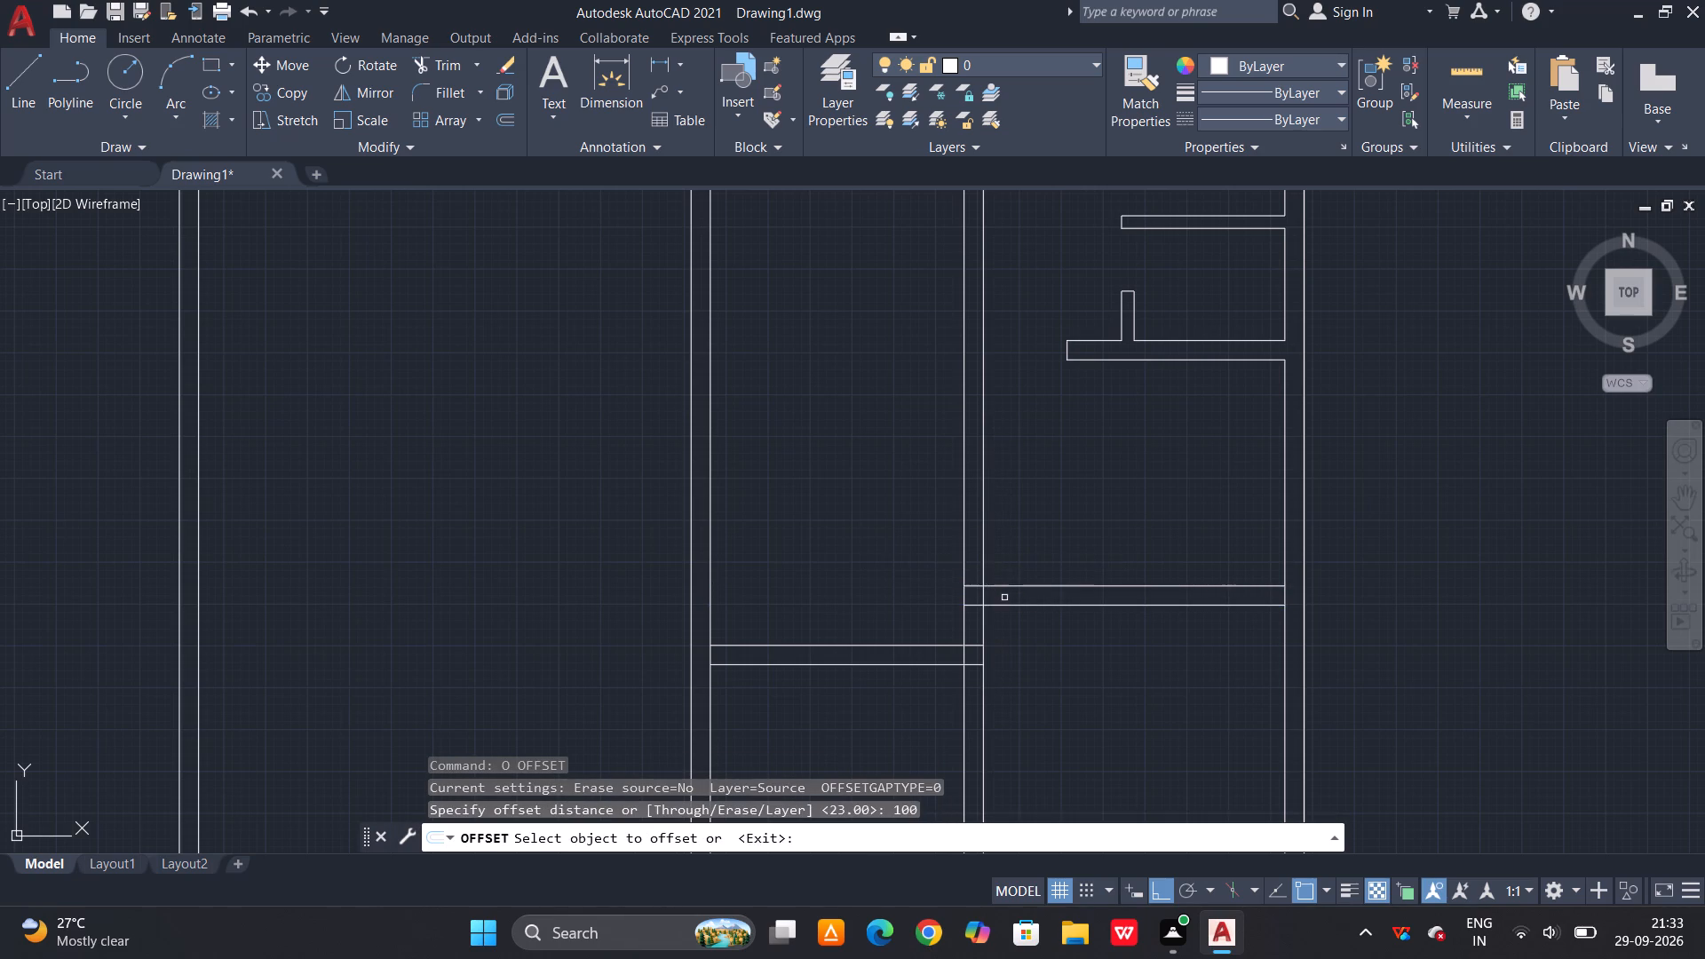
drag(1016, 585, 1018, 576)
click(1035, 496)
key(Escape)
key(Escape)
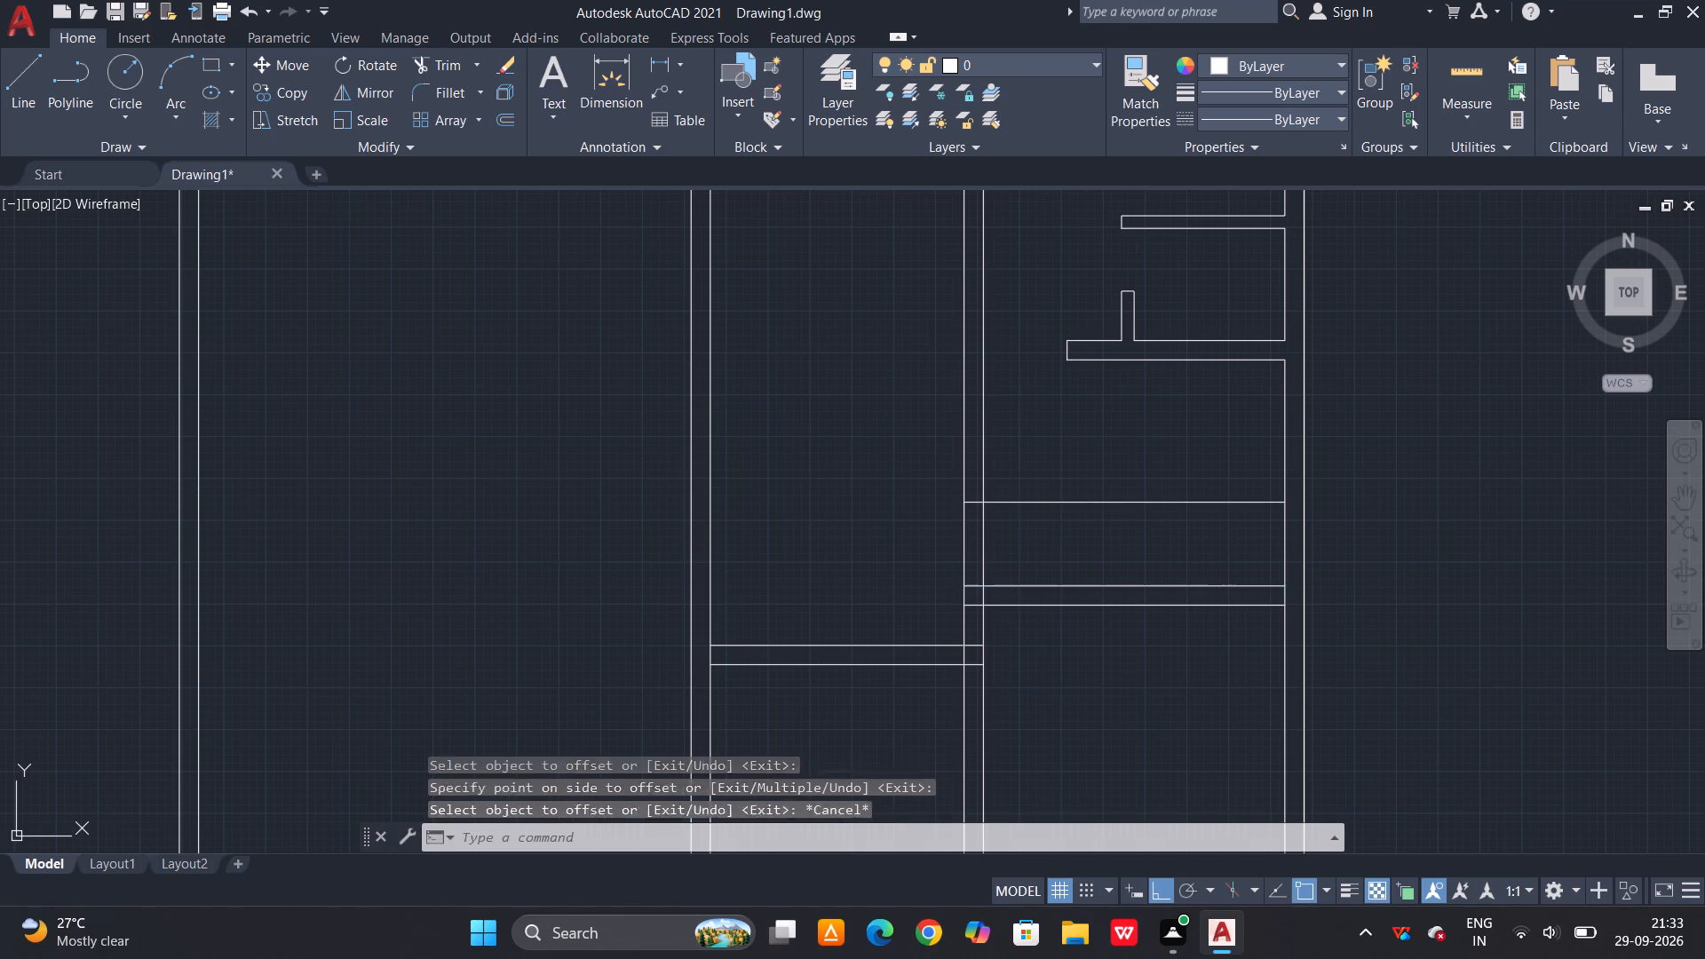
Trim the vertical wall between the 100 offset line and the new horizontal wall, and trim that line beyond the wall.
text(TR)
key(space)
key(space)
click(1001, 543)
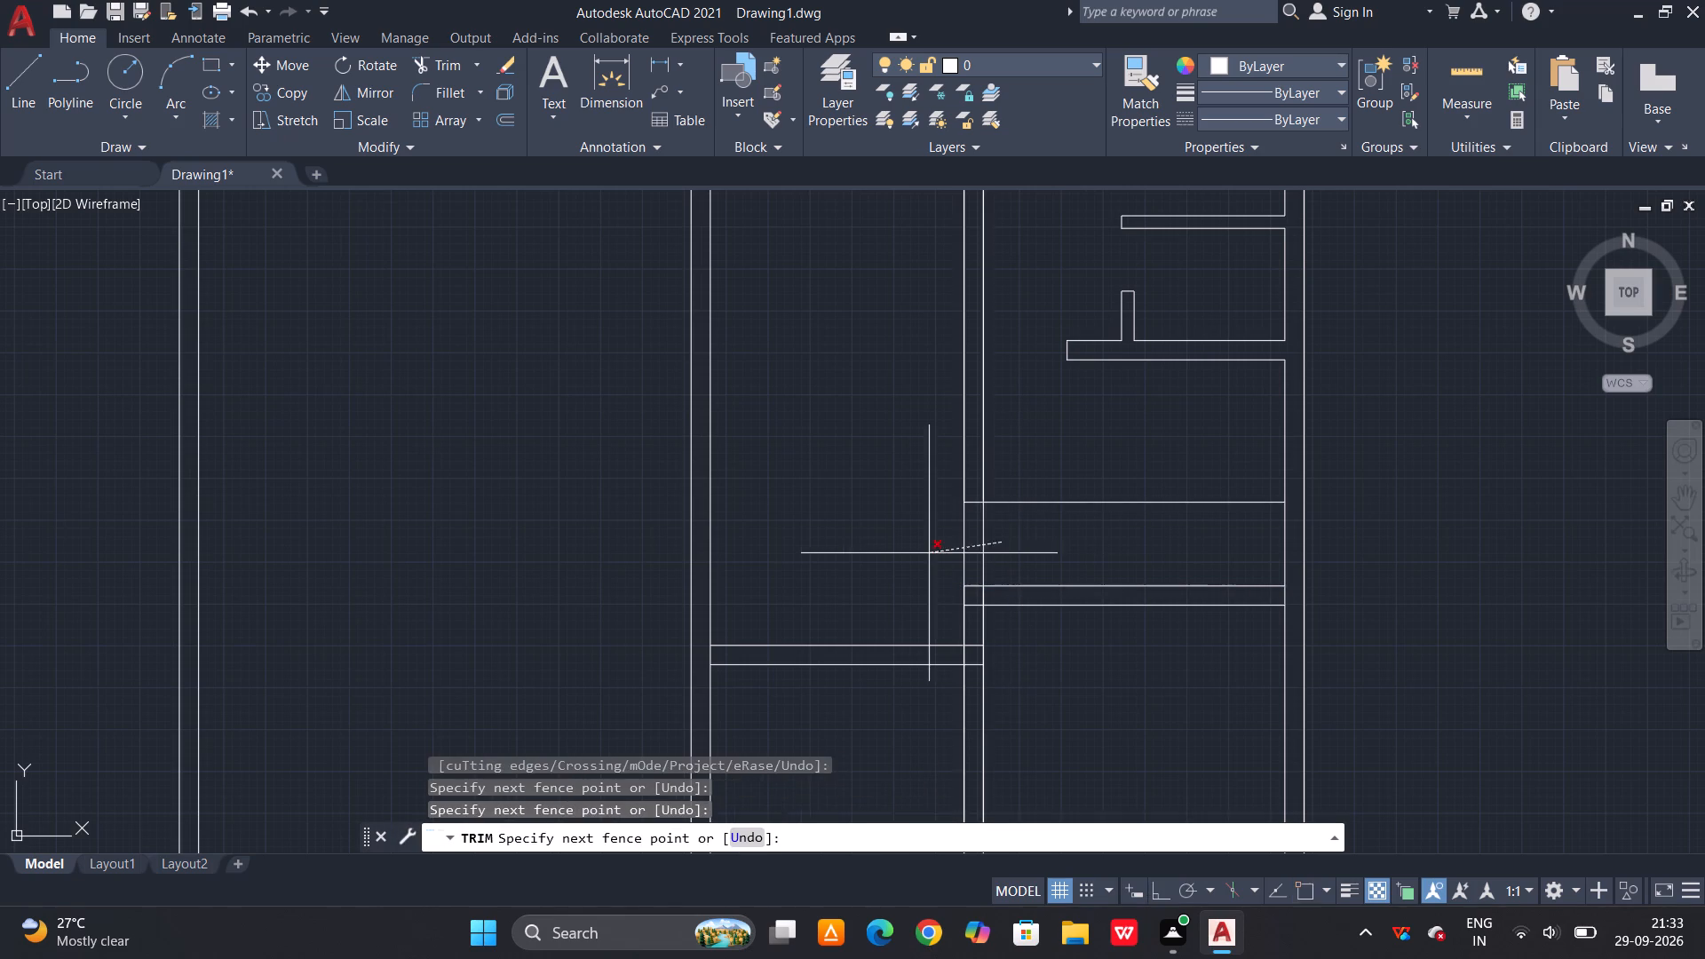
click(928, 553)
click(1049, 490)
click(1020, 524)
Trim the inner lines where the new horizontal wall meets the vertical wall to form a clean corner.
scroll(971, 595, up, 3)
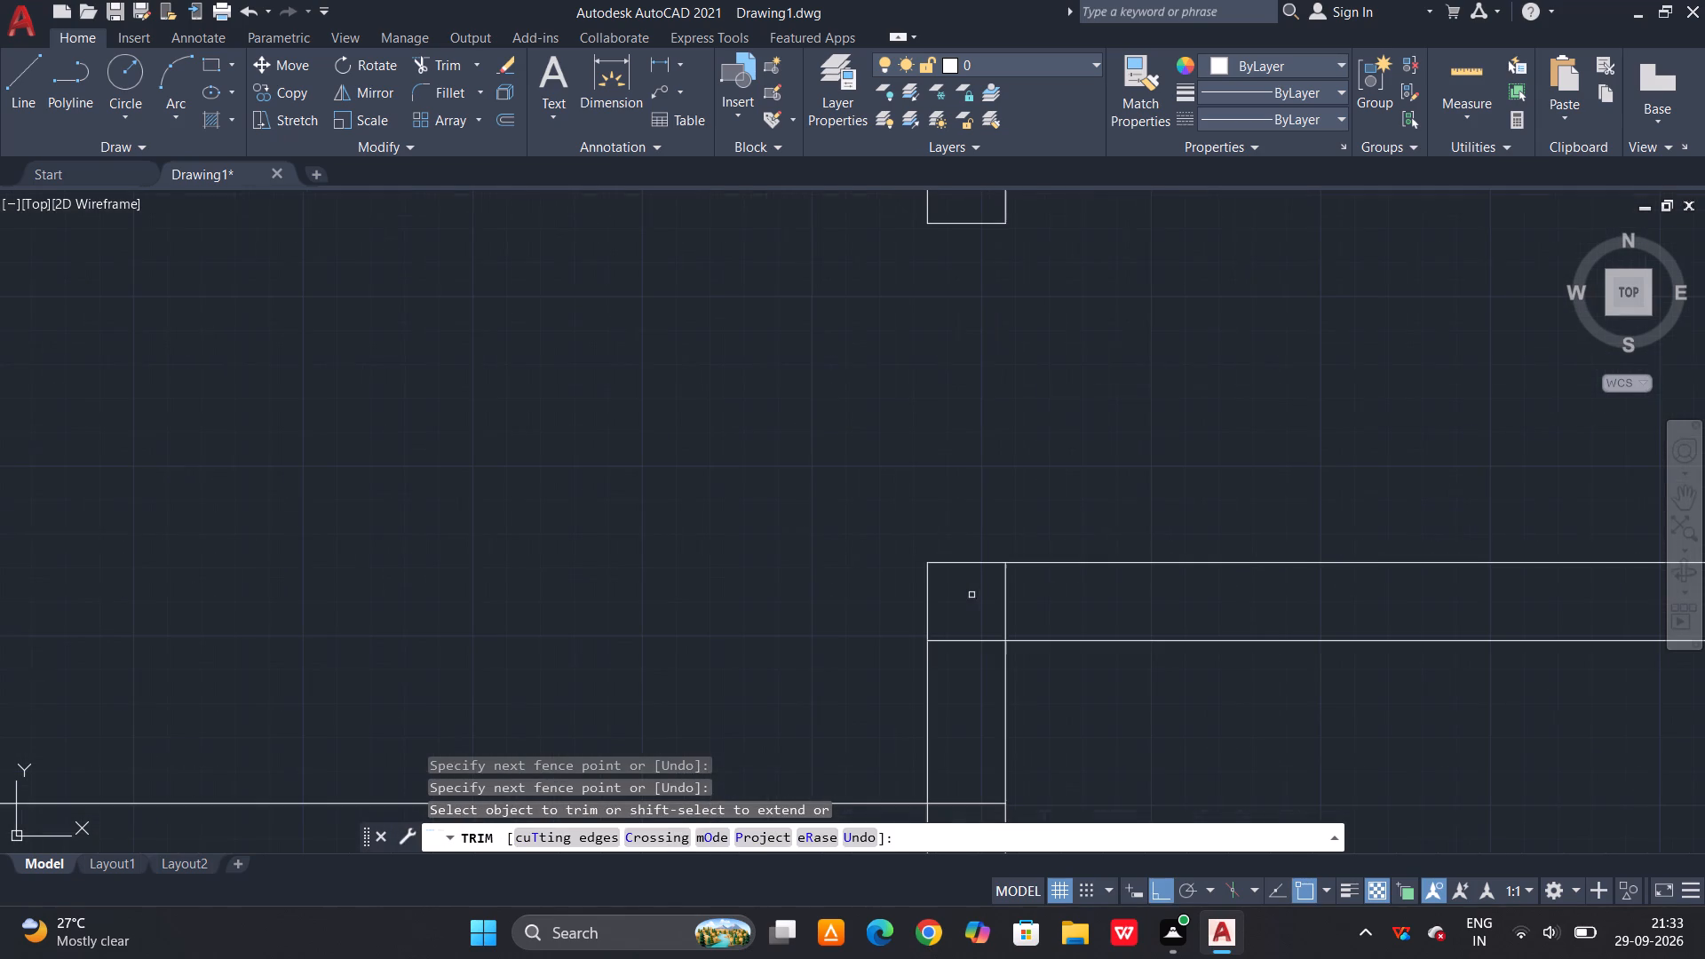
click(1026, 590)
click(978, 603)
drag(969, 610, 967, 618)
click(955, 648)
scroll(947, 501, down, 1)
scroll(1019, 495, down, 2)
middle_drag(1075, 620, 1026, 481)
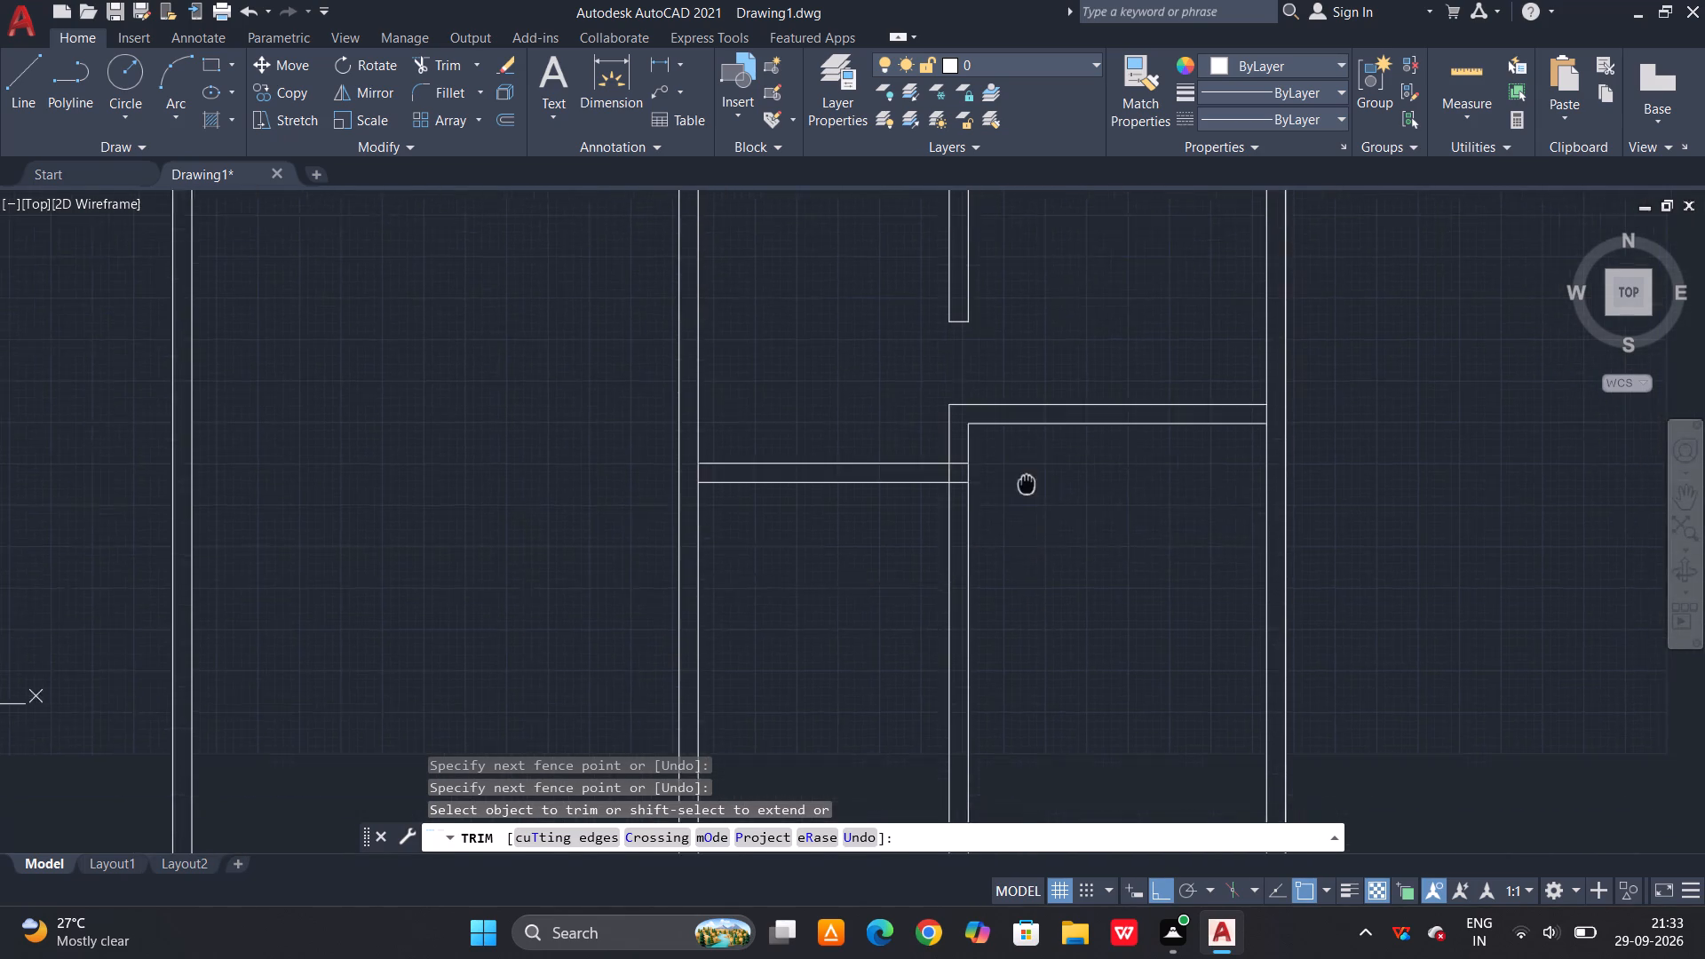
middle_drag(1026, 481, 1013, 455)
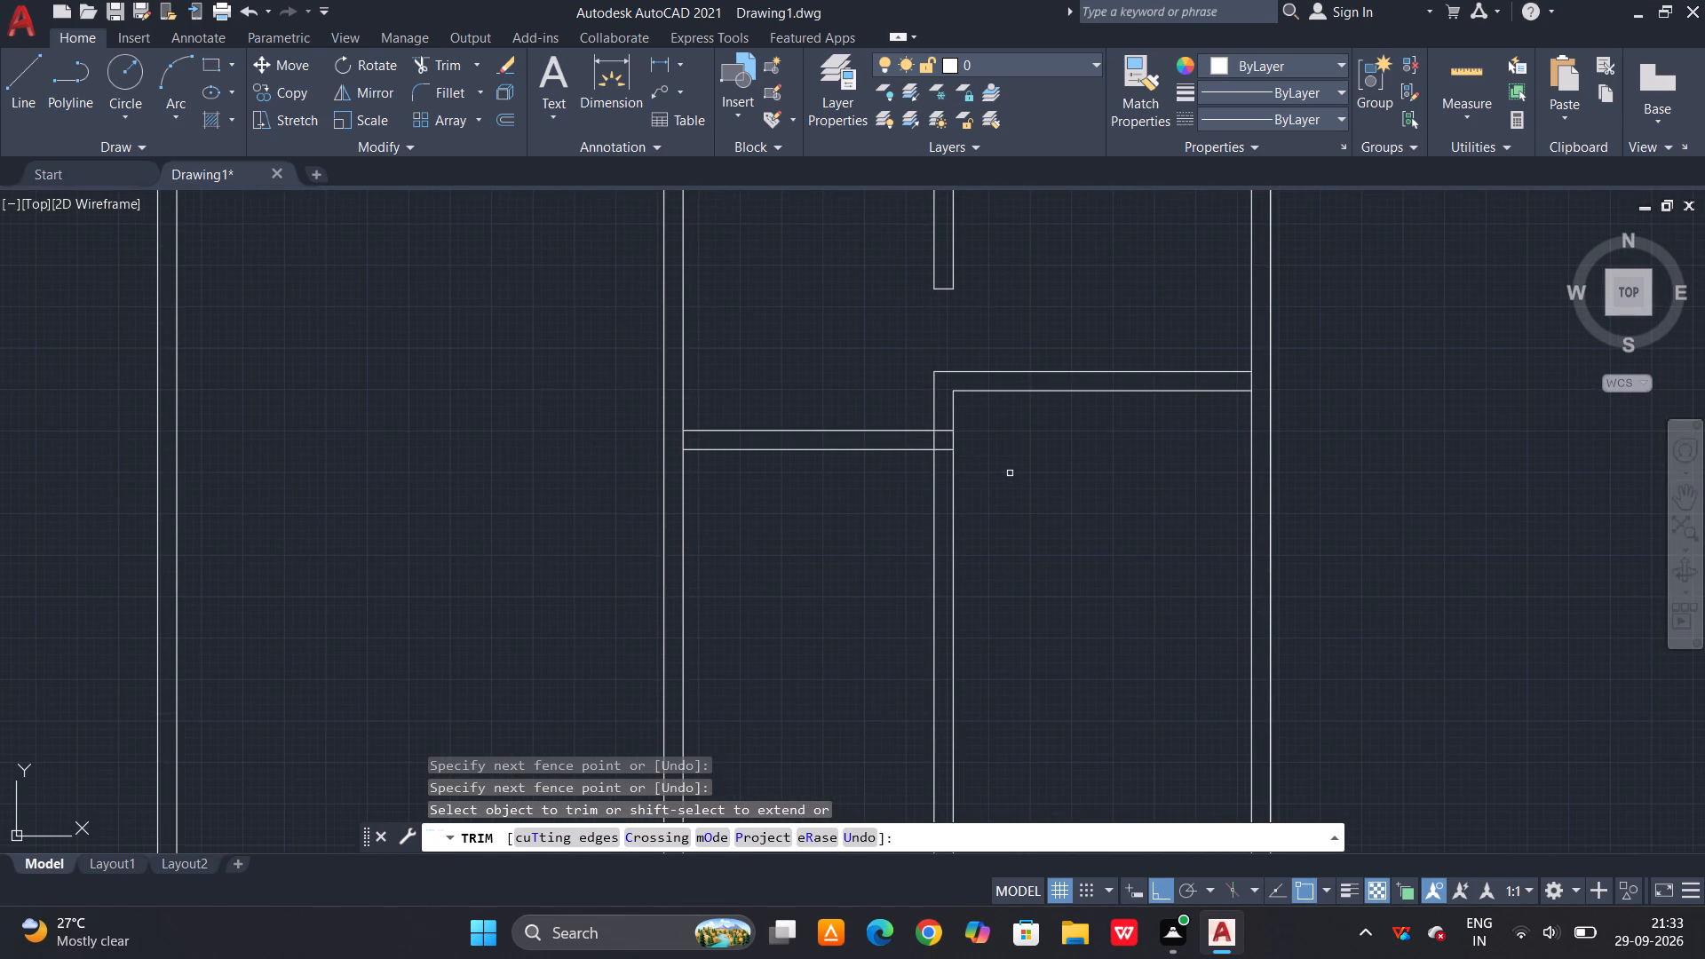
key(Escape)
Offset the bottom line of the new horizontal wall 376 downward.
text(O)
key(space)
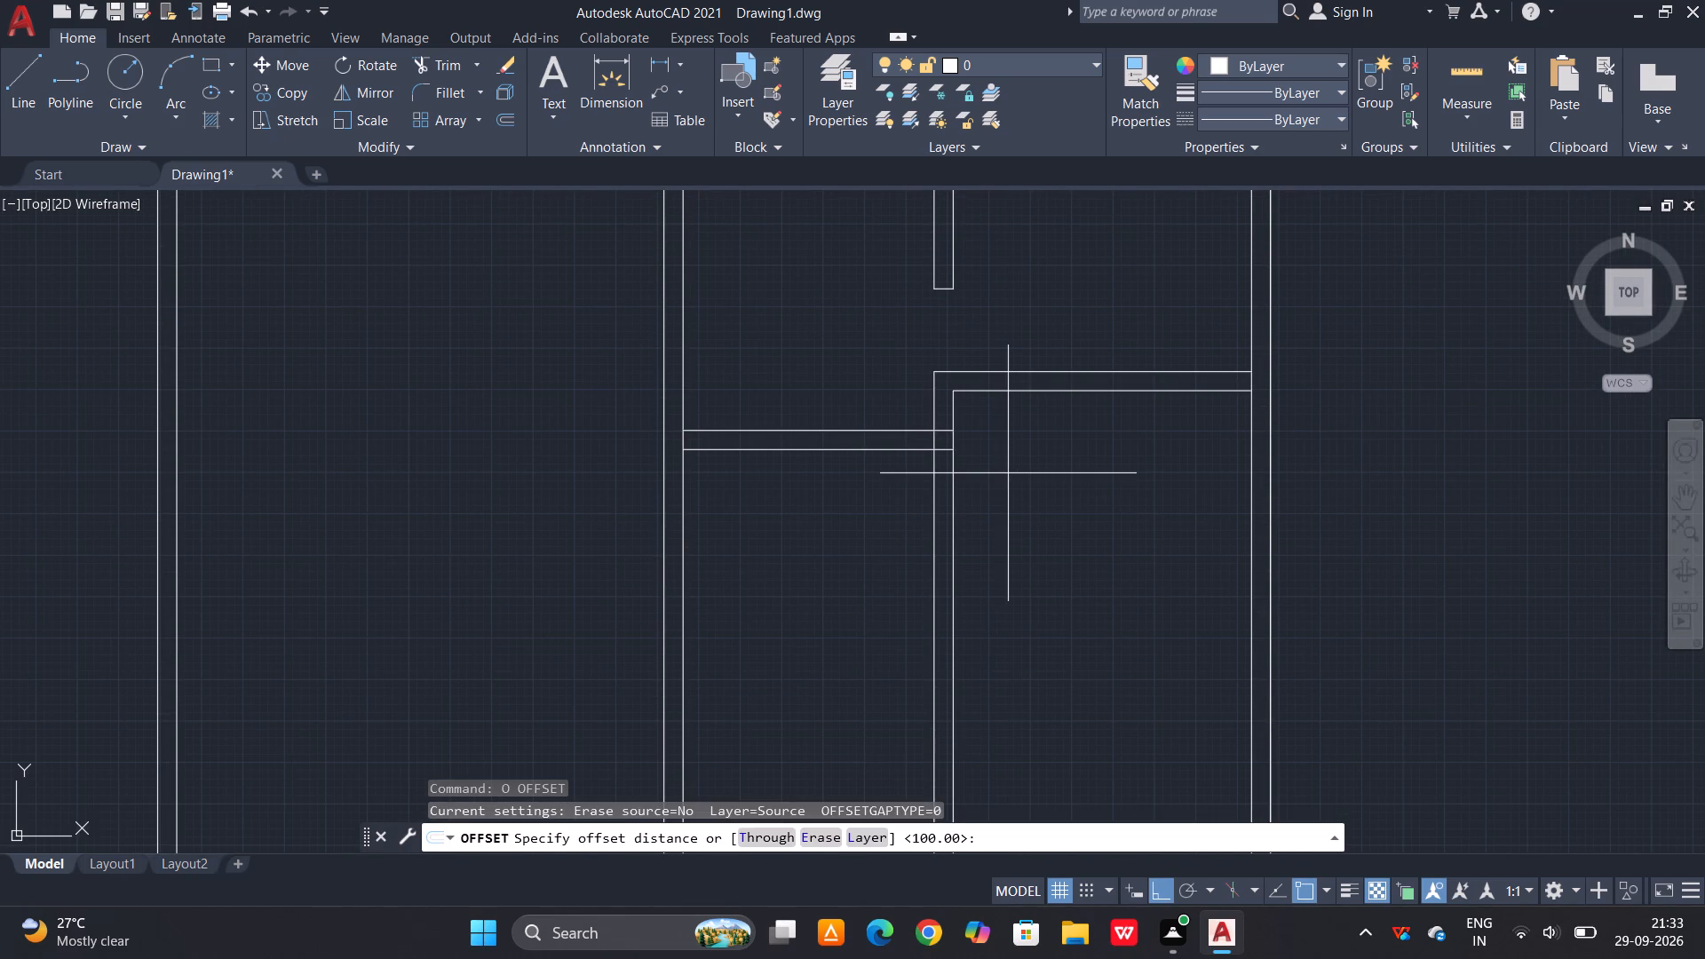
key(3)
text(76)
key(space)
click(1084, 392)
click(1042, 566)
key(Escape)
key(Escape)
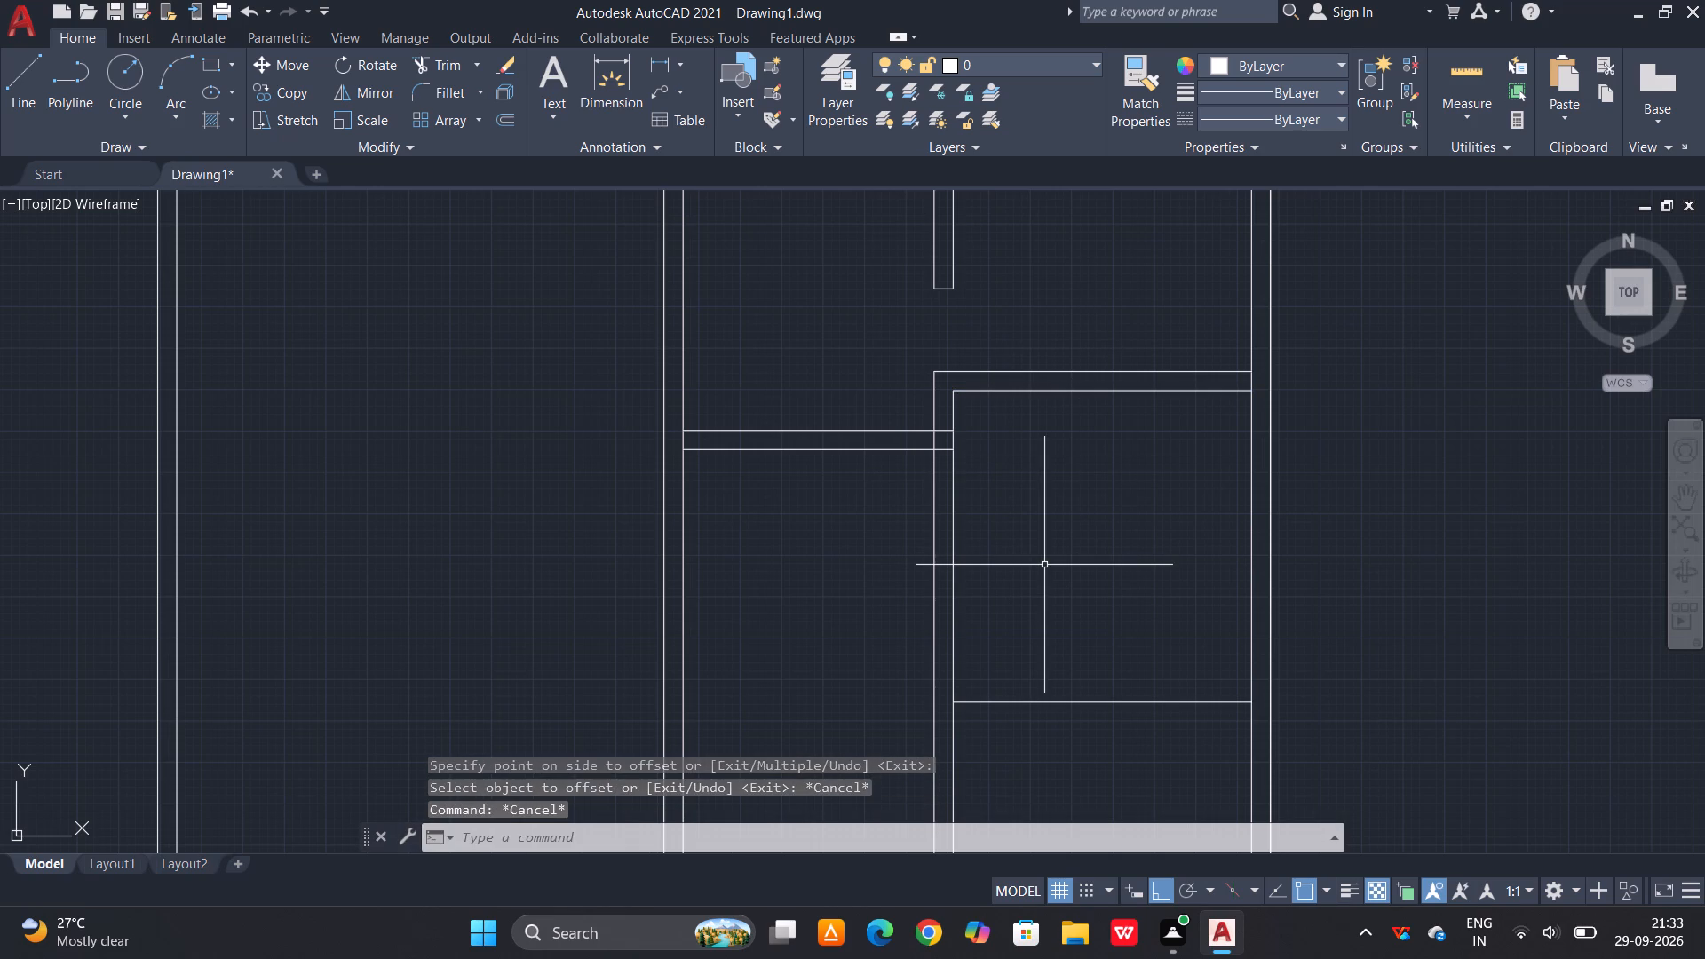
Offset the 376 offset line 23 downward to form a double-line horizontal wall.
text(O 23)
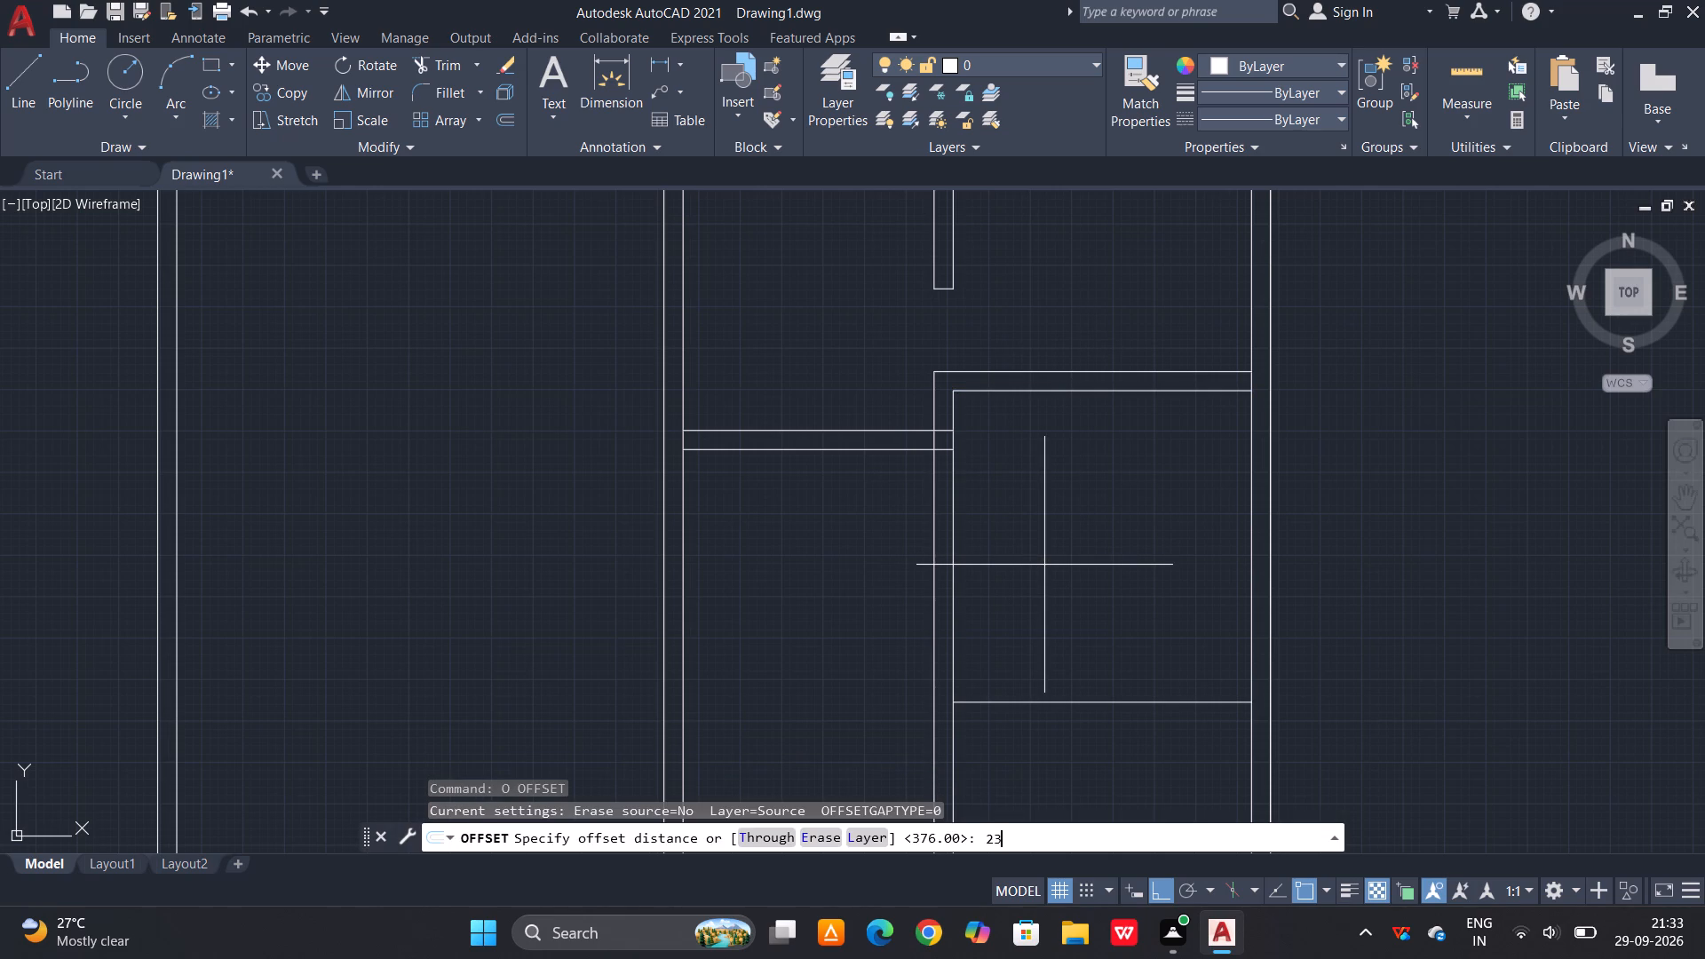
key(space)
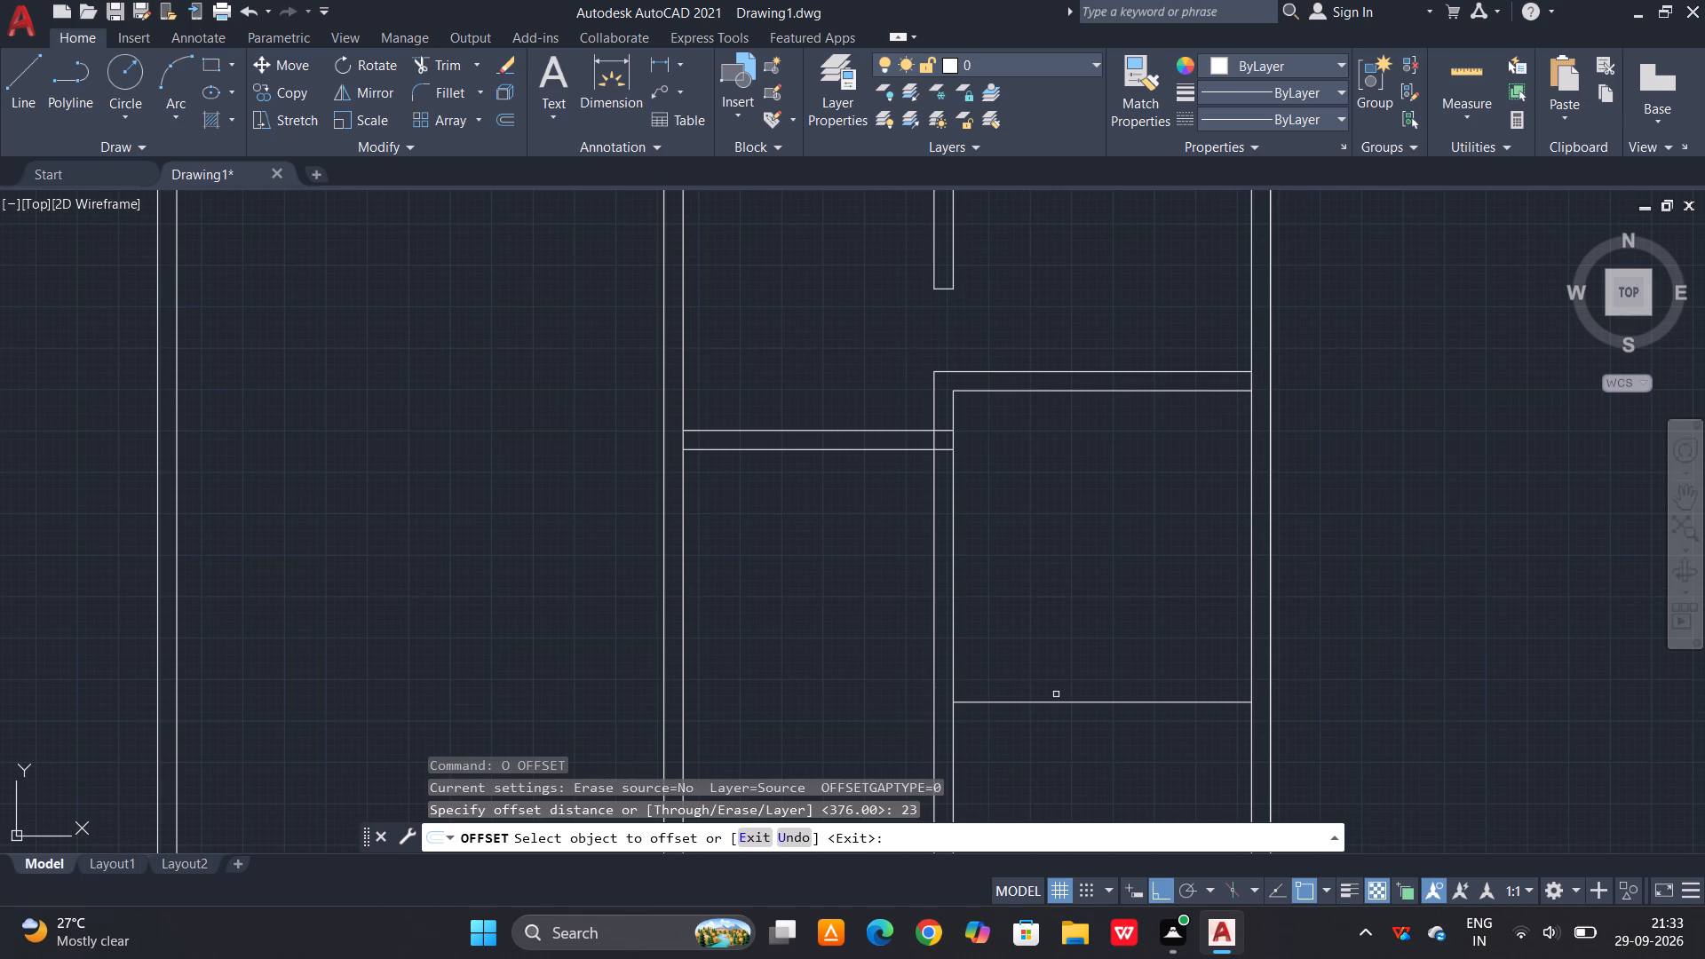
click(1056, 694)
click(1048, 699)
click(1050, 705)
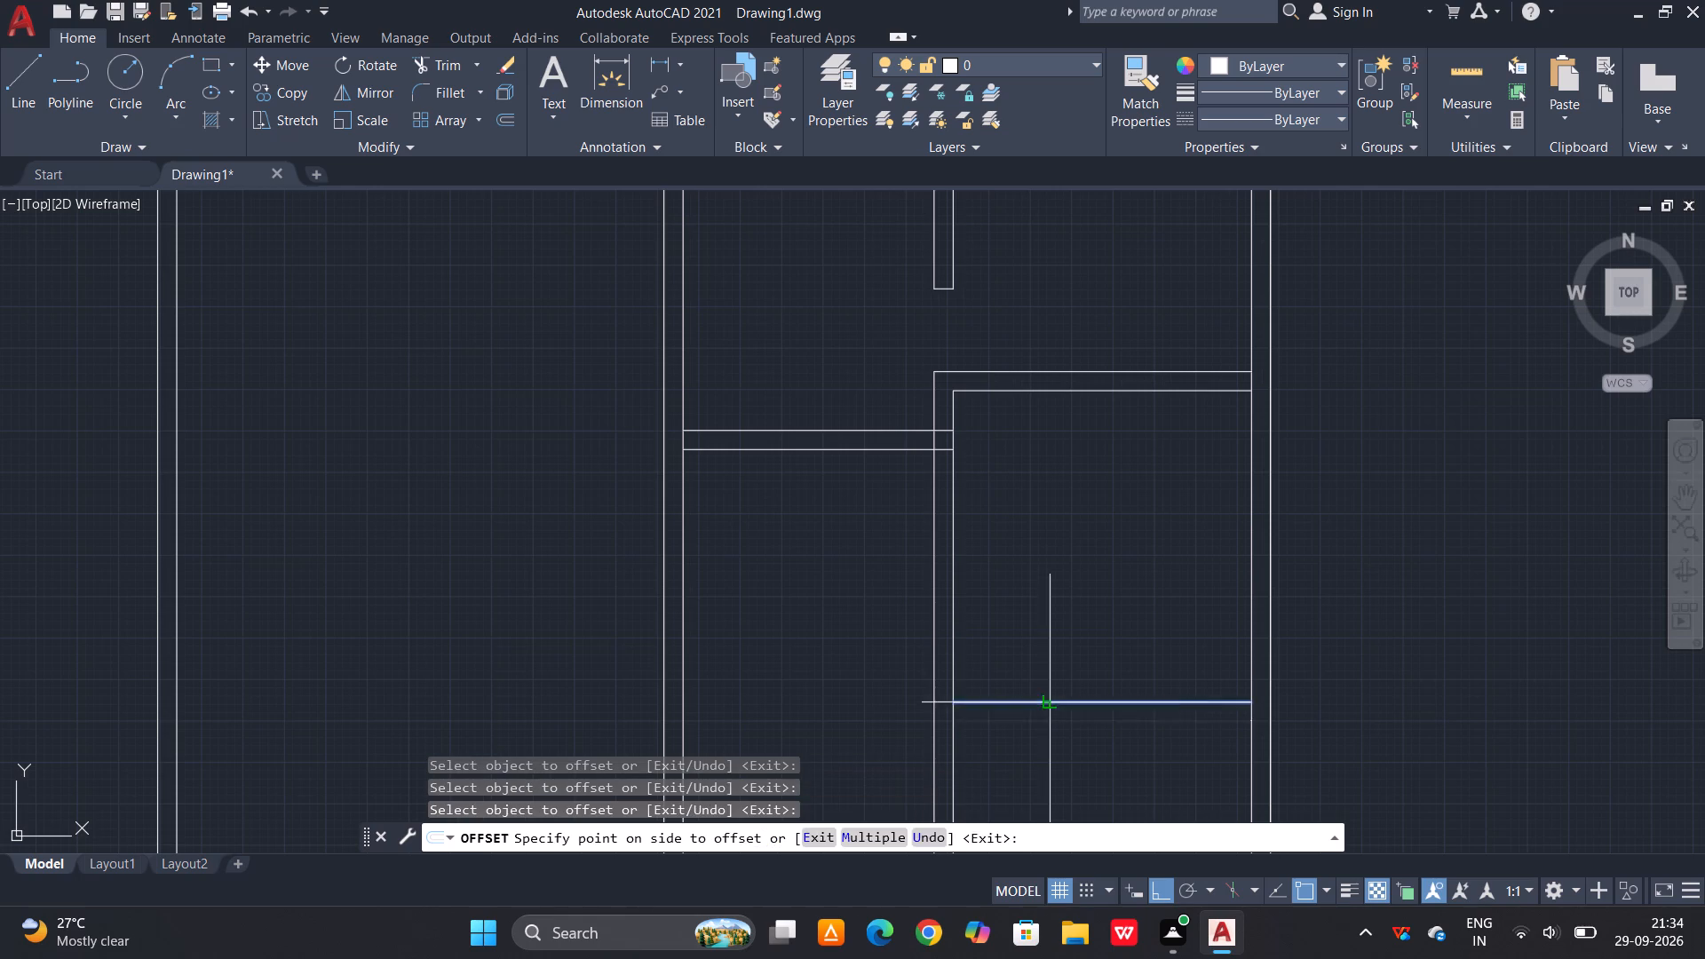
click(1031, 725)
scroll(1020, 723, up, 1)
key(Escape)
key(Escape)
Extend both lines of the new lower horizontal wall to the outer line of the middle vertical wall.
key(e)
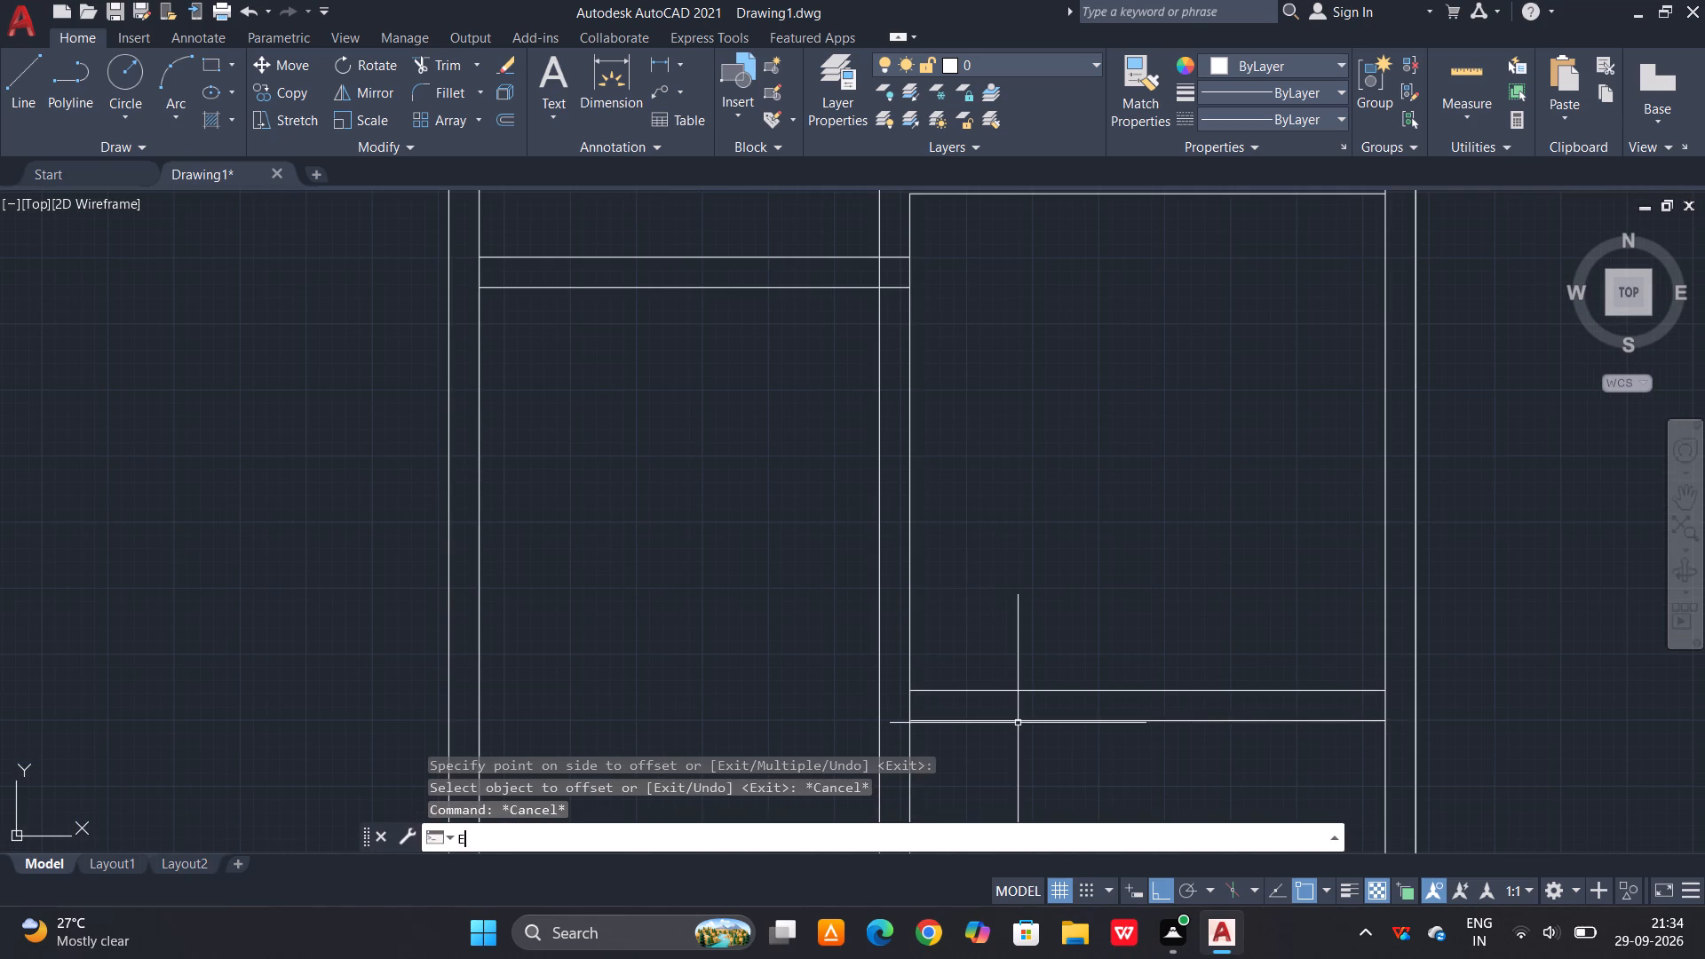
key(x)
key(space)
key(space)
click(1003, 720)
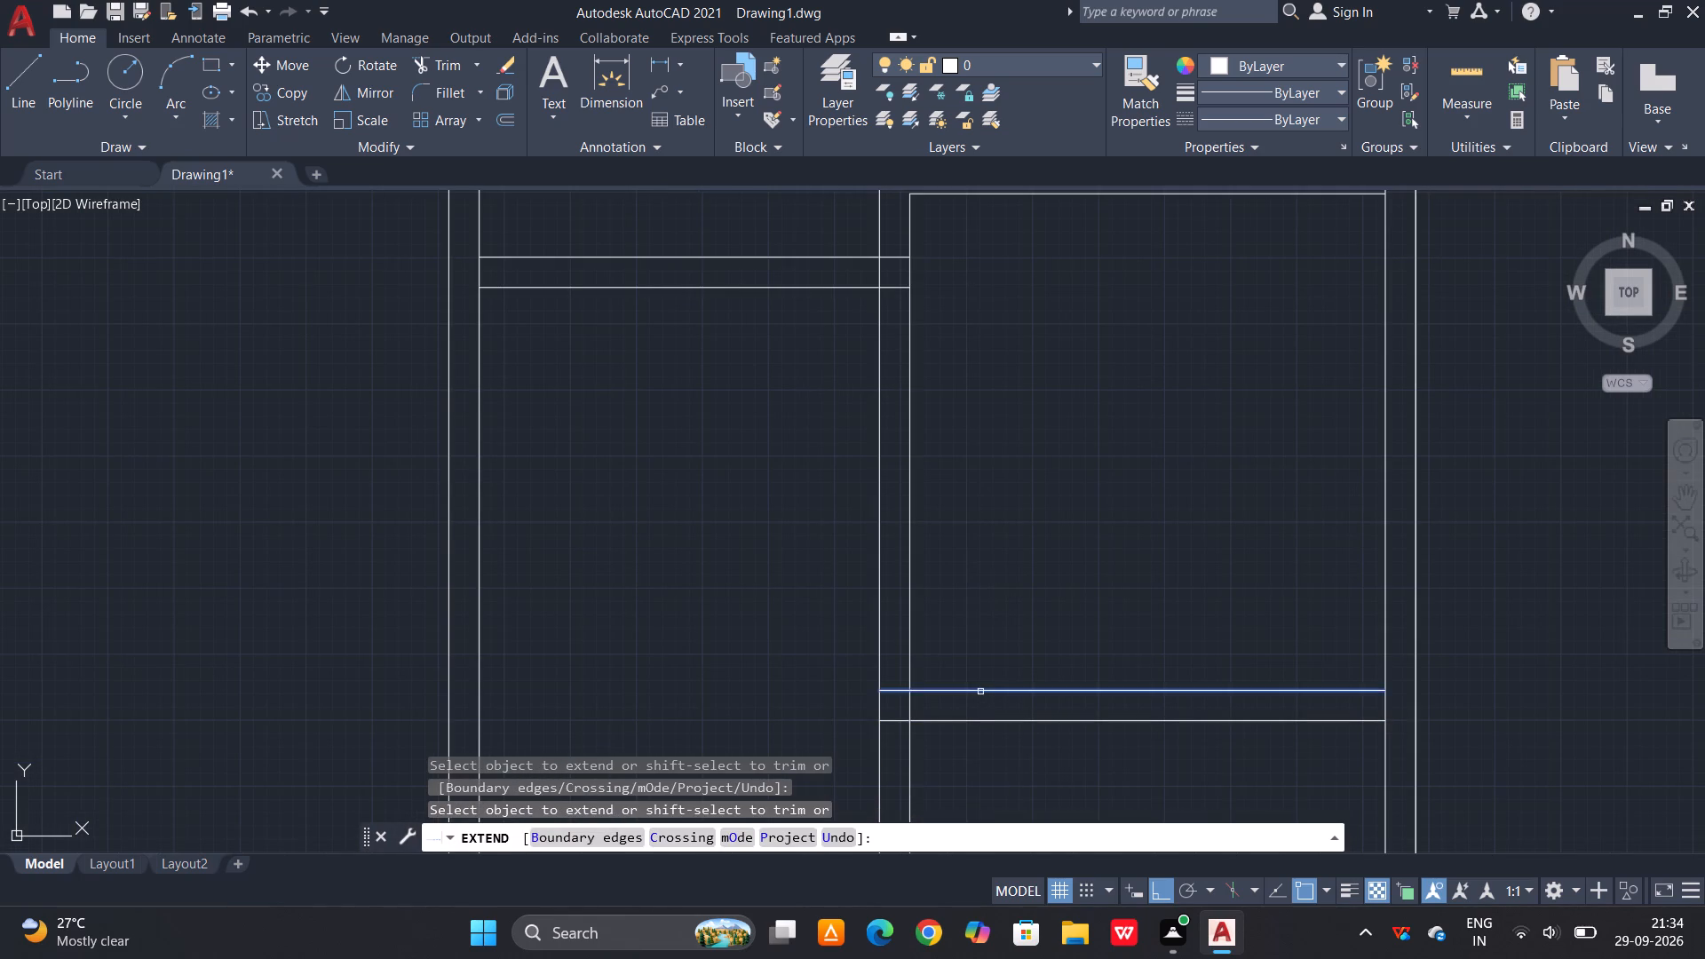
click(979, 691)
key(Escape)
key(Escape)
Offset the top line of the lower horizontal wall 100 upward.
text(O)
key(space)
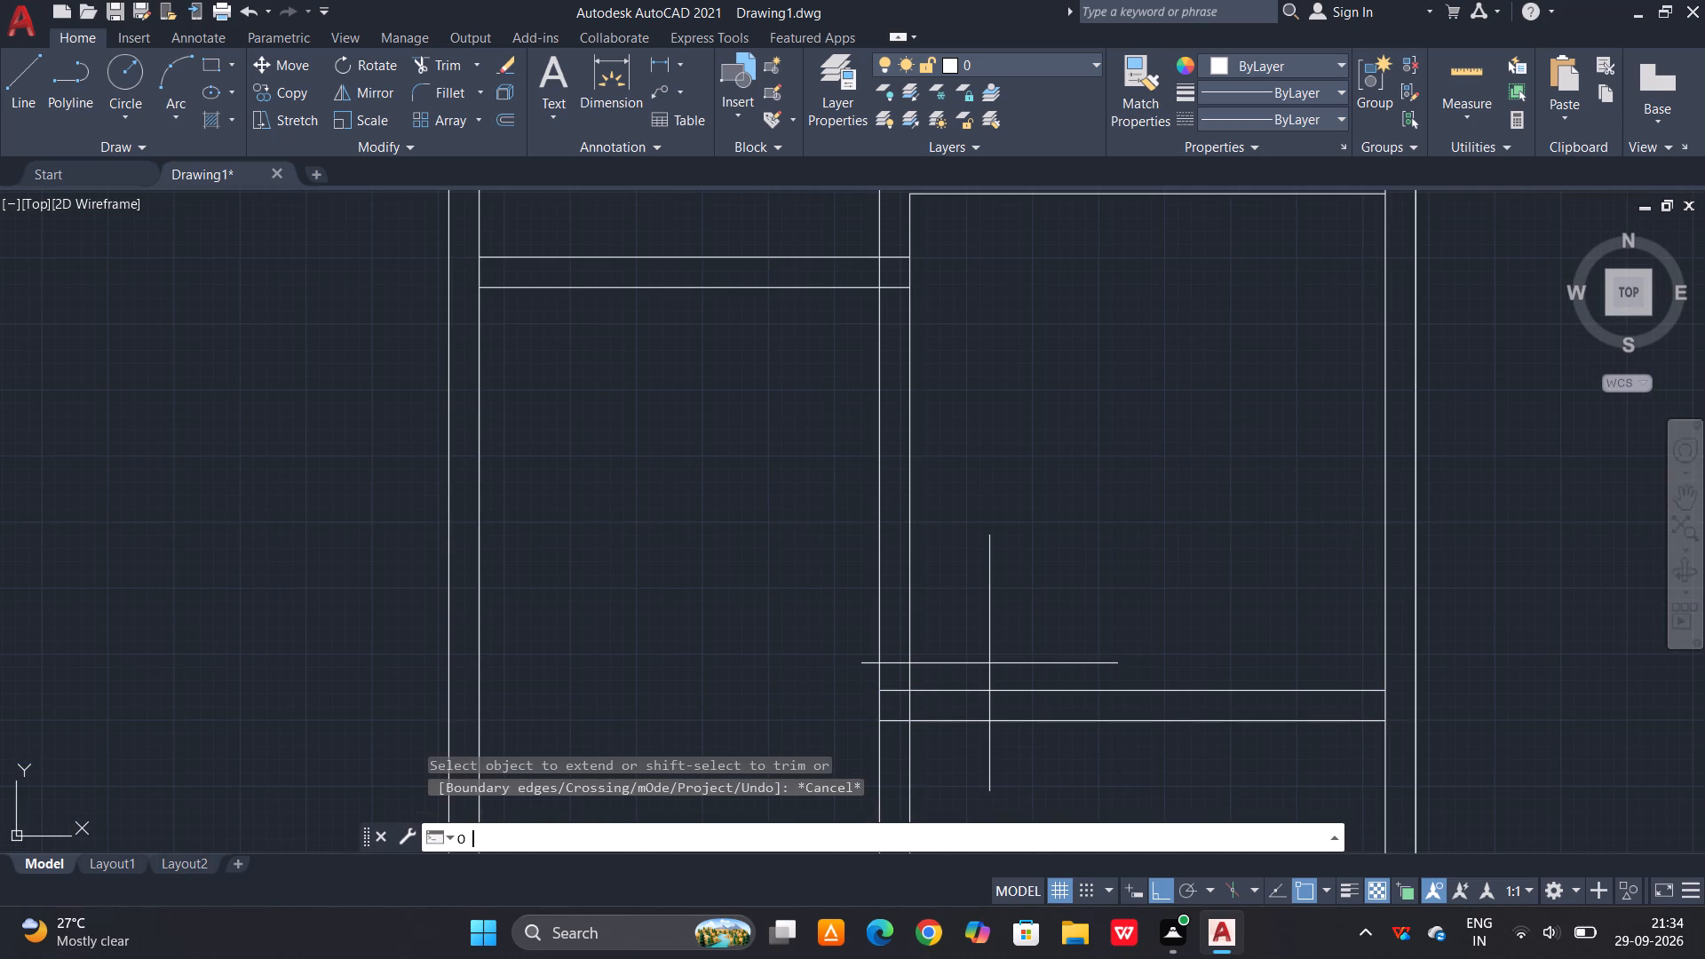
text(100)
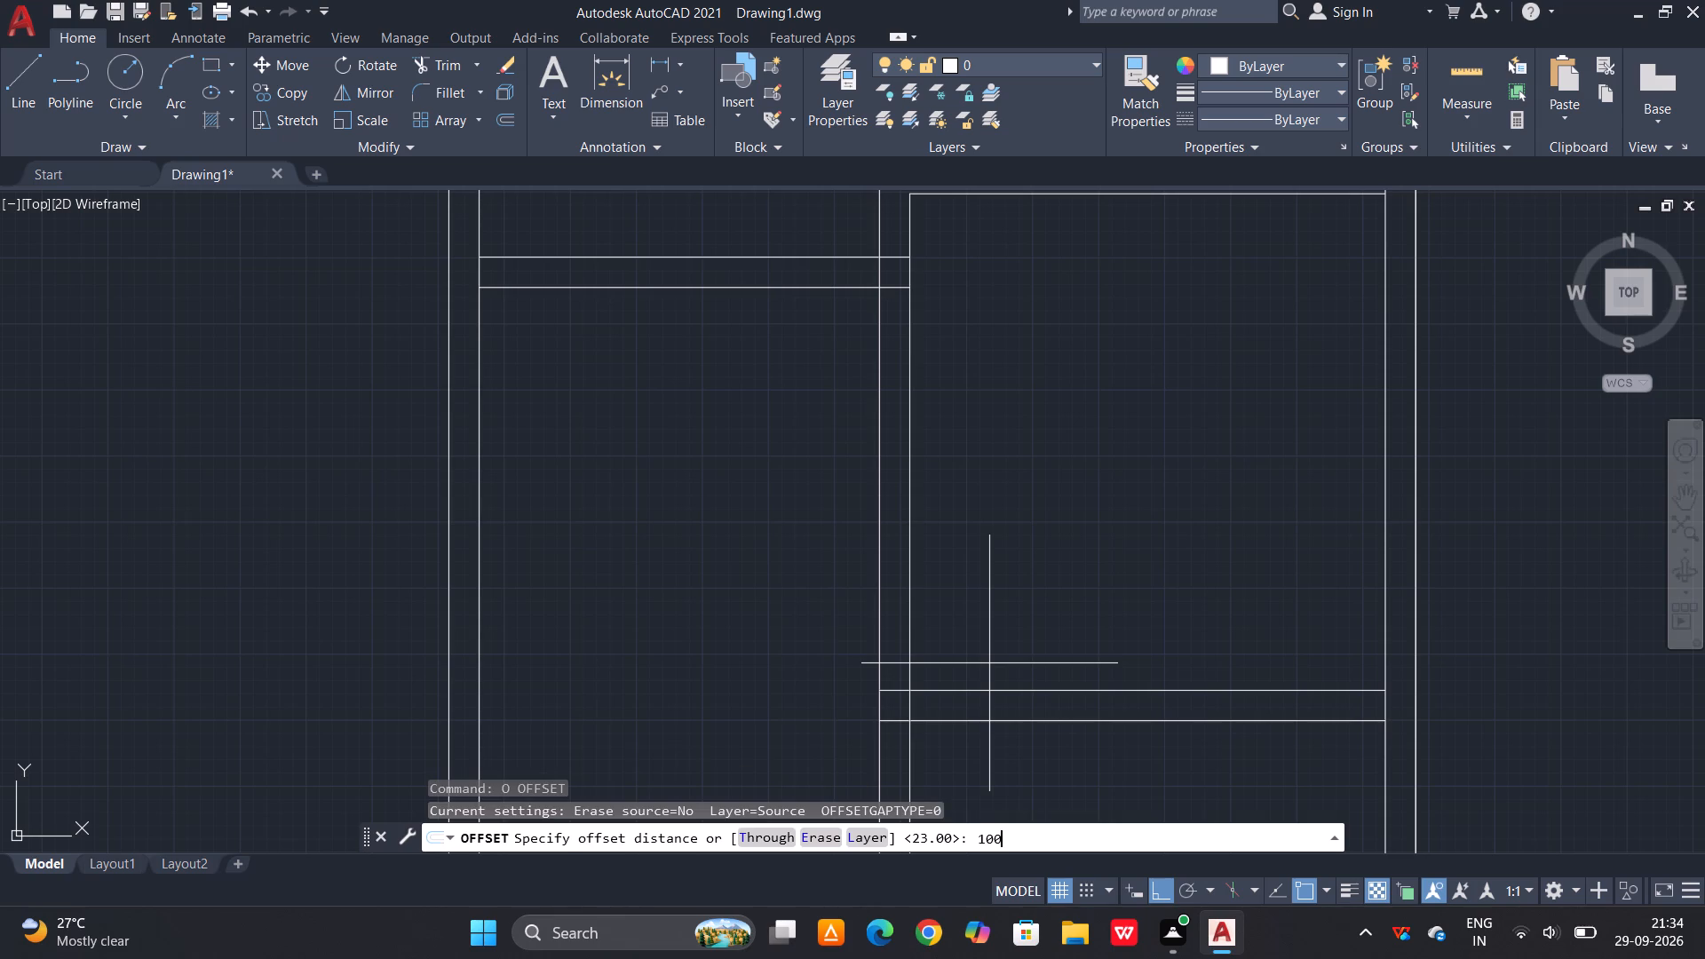
key(space)
click(964, 686)
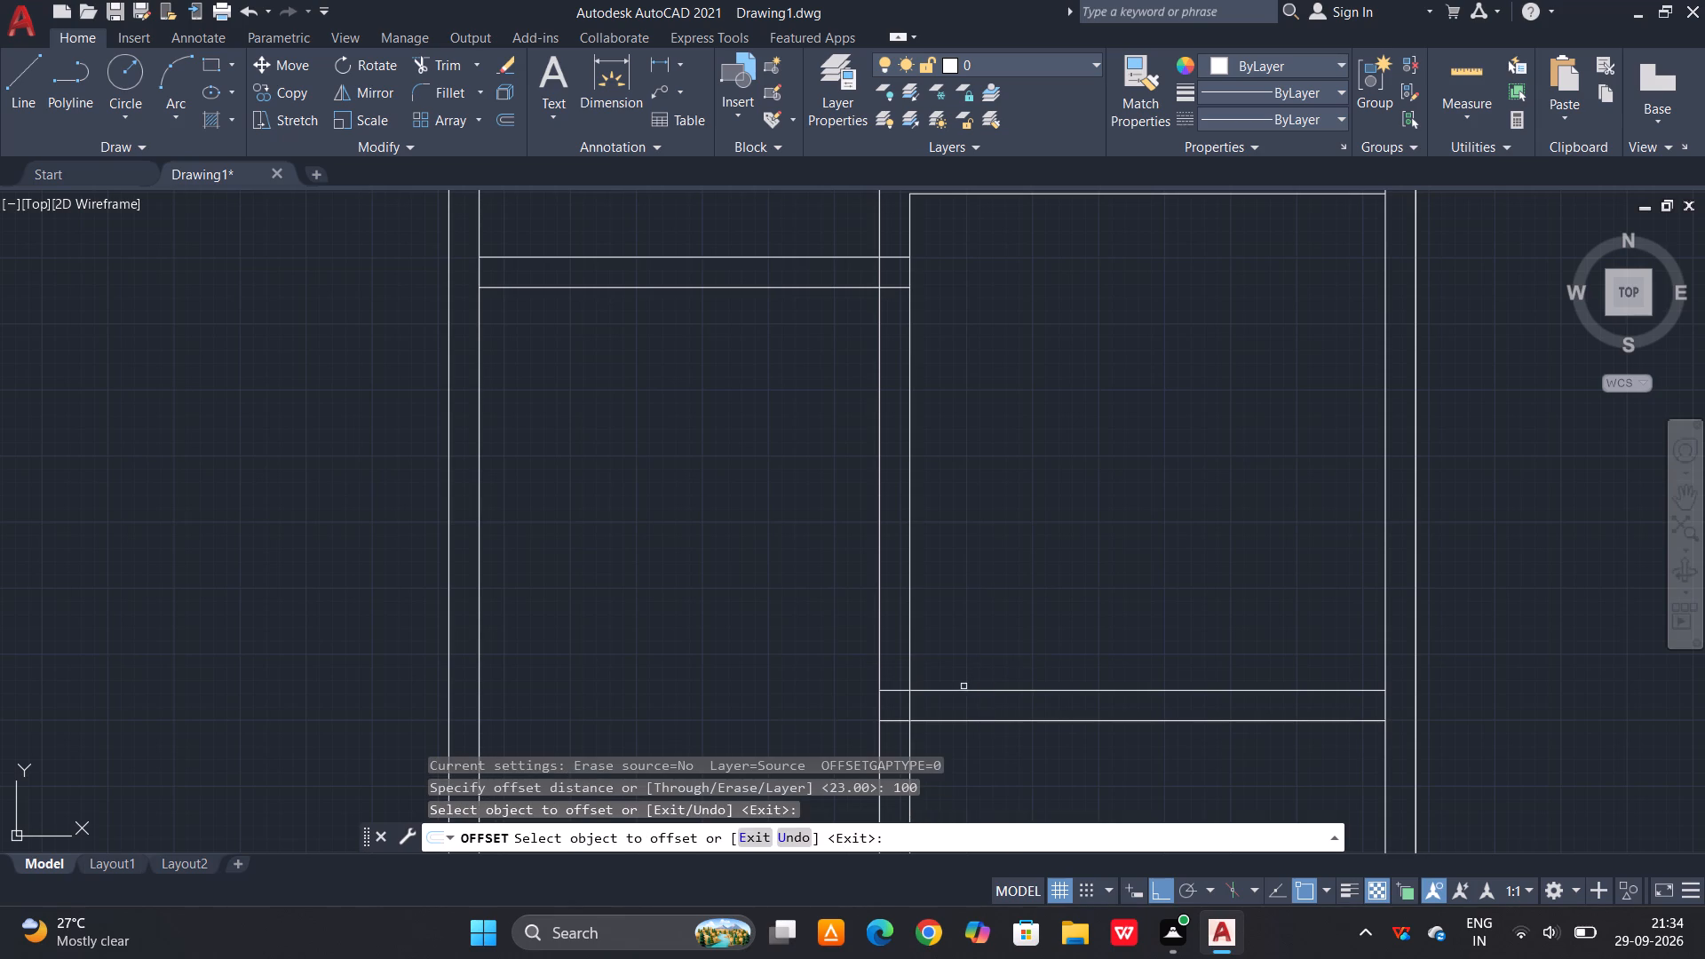
click(961, 690)
click(971, 646)
key(Escape)
key(Escape)
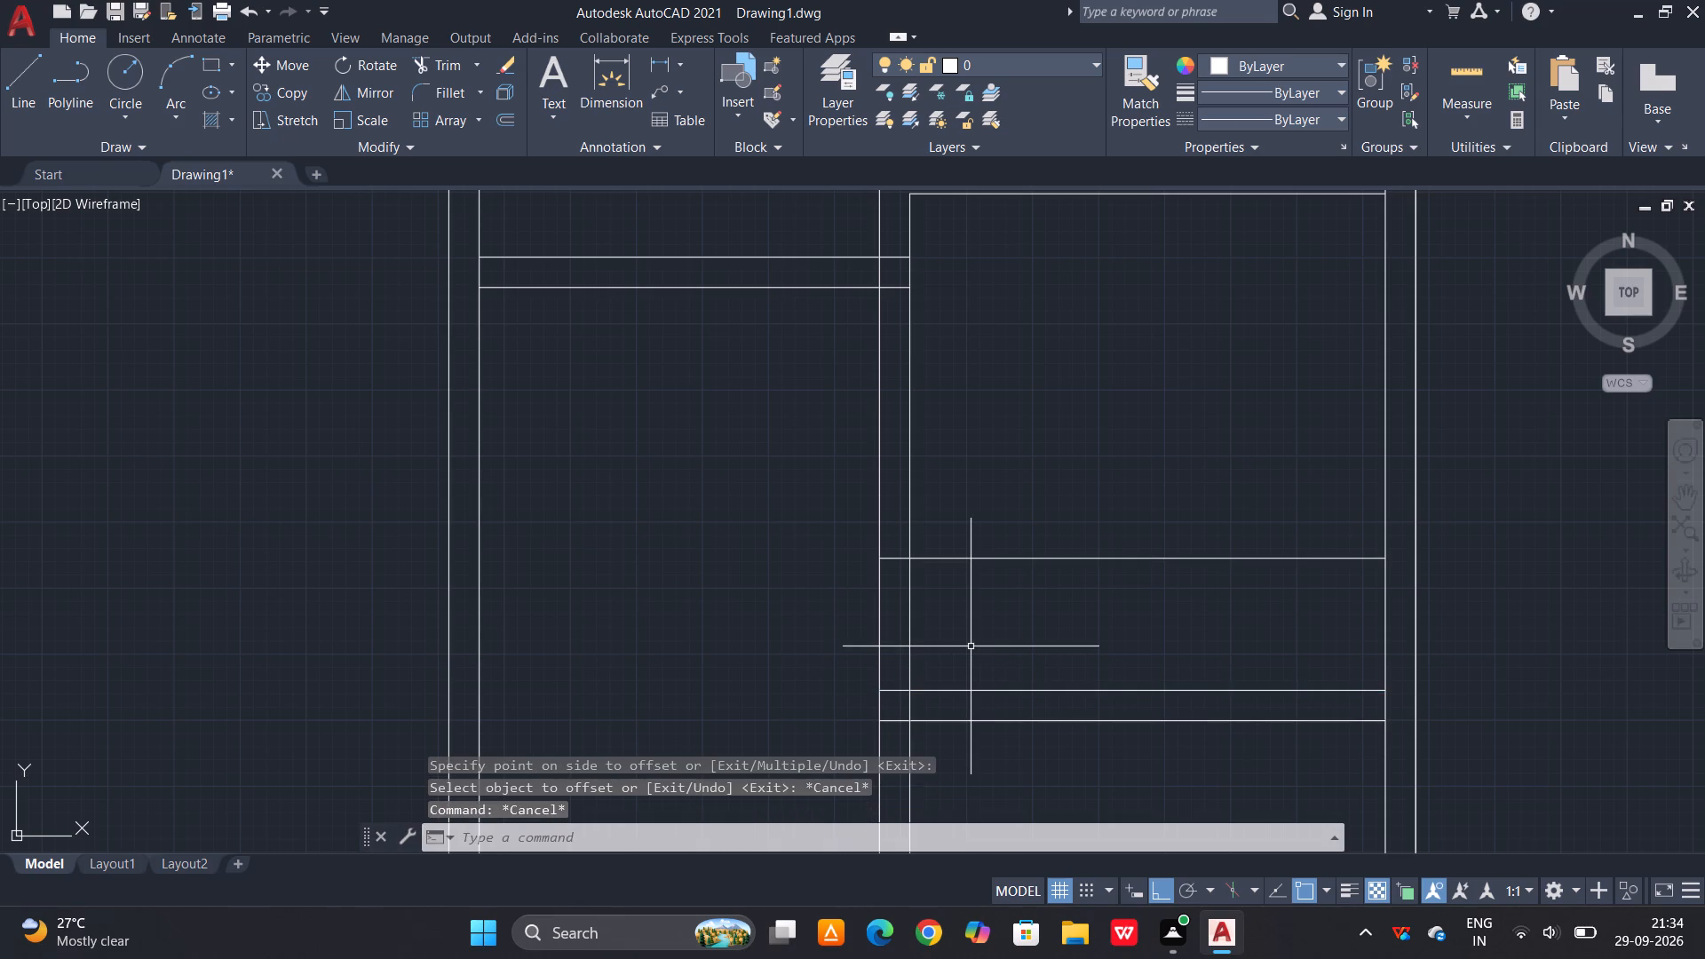
Trim the vertical wall between the 100 offset line and the lower horizontal wall, and trim that line beyond the wall.
text(TR)
key(space)
key(space)
click(971, 646)
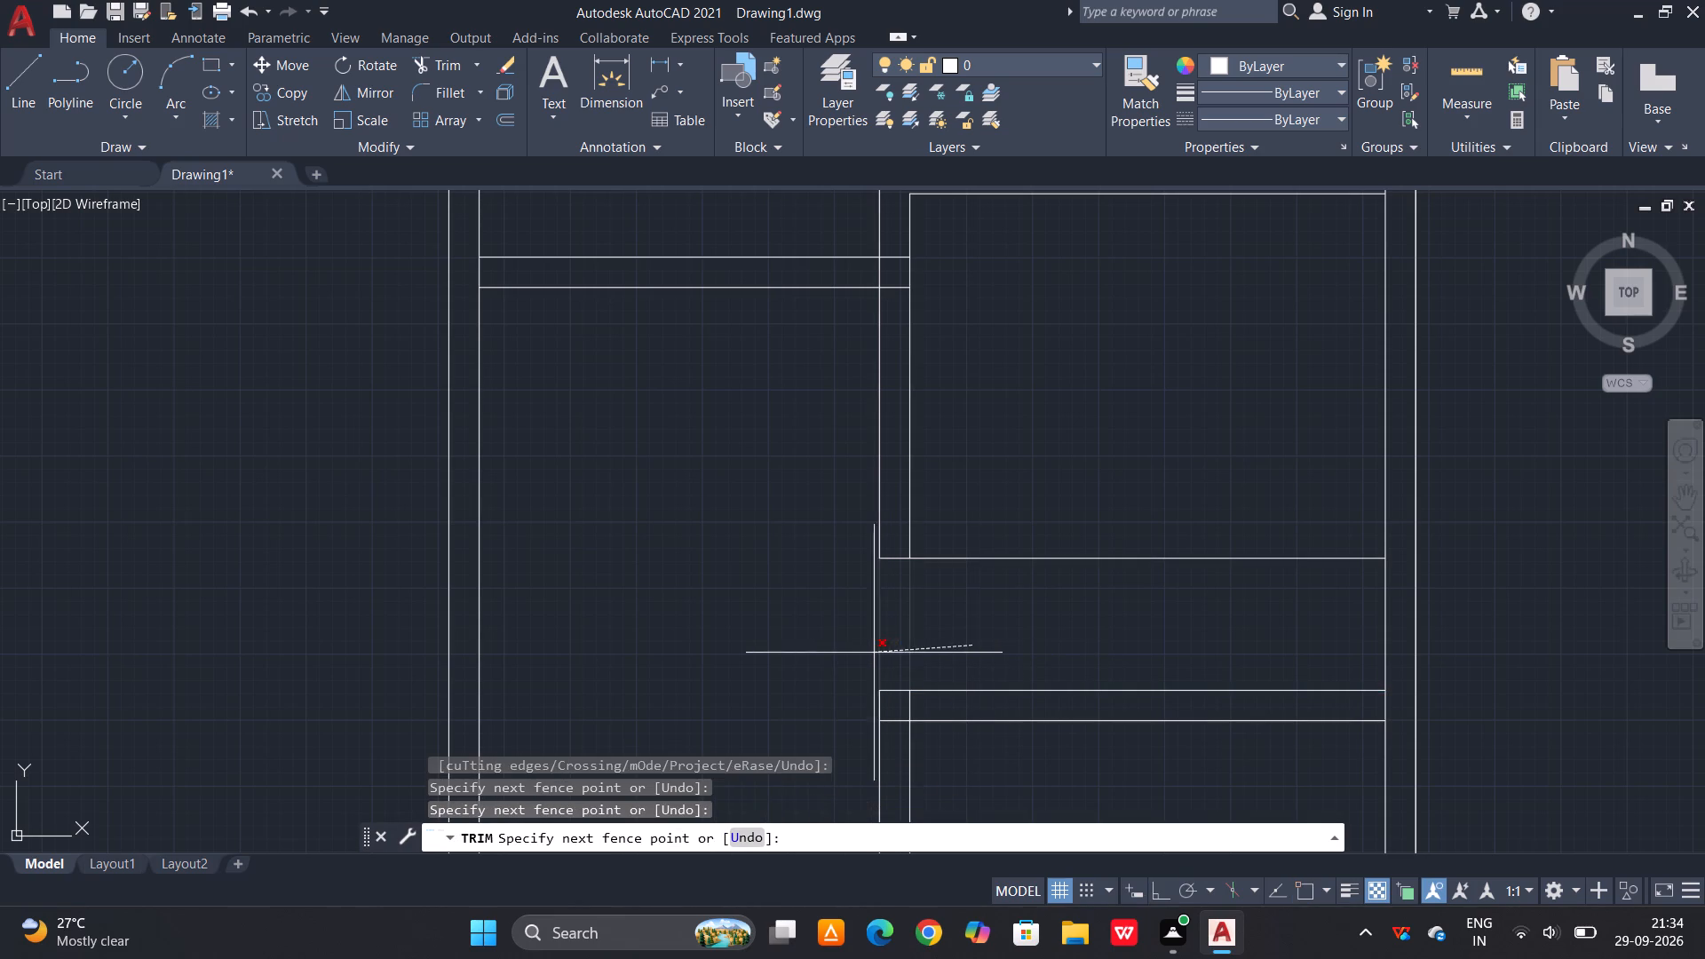
click(874, 653)
drag(1019, 557, 1013, 571)
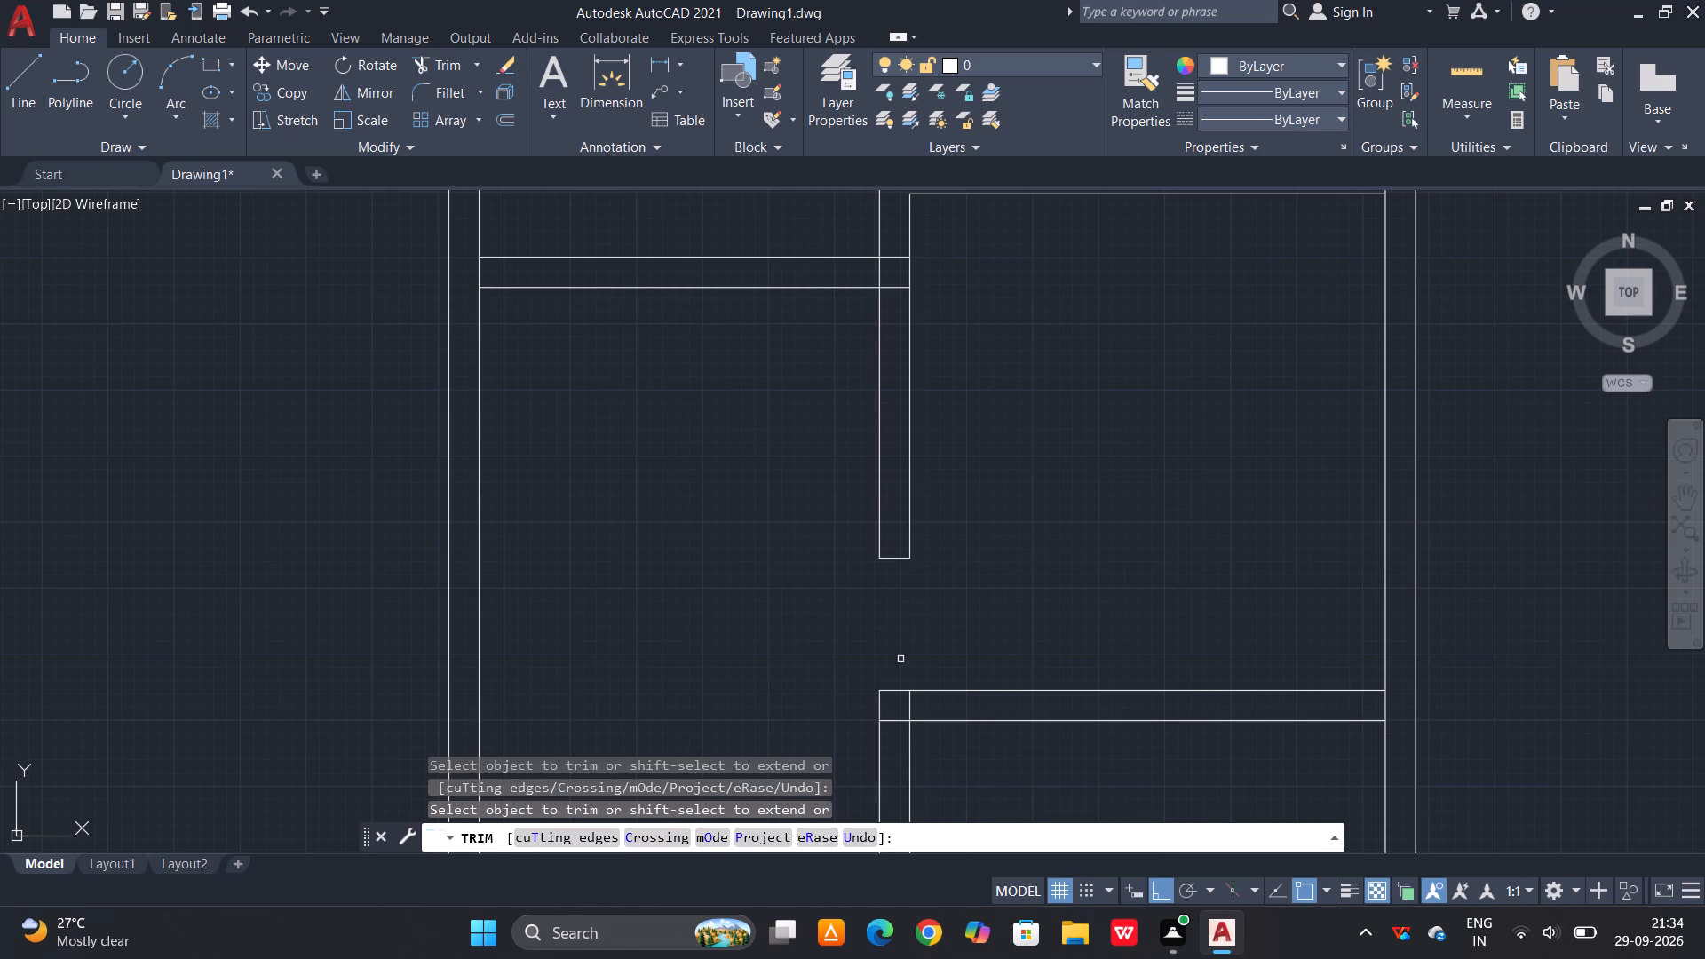
scroll(902, 679, up, 1)
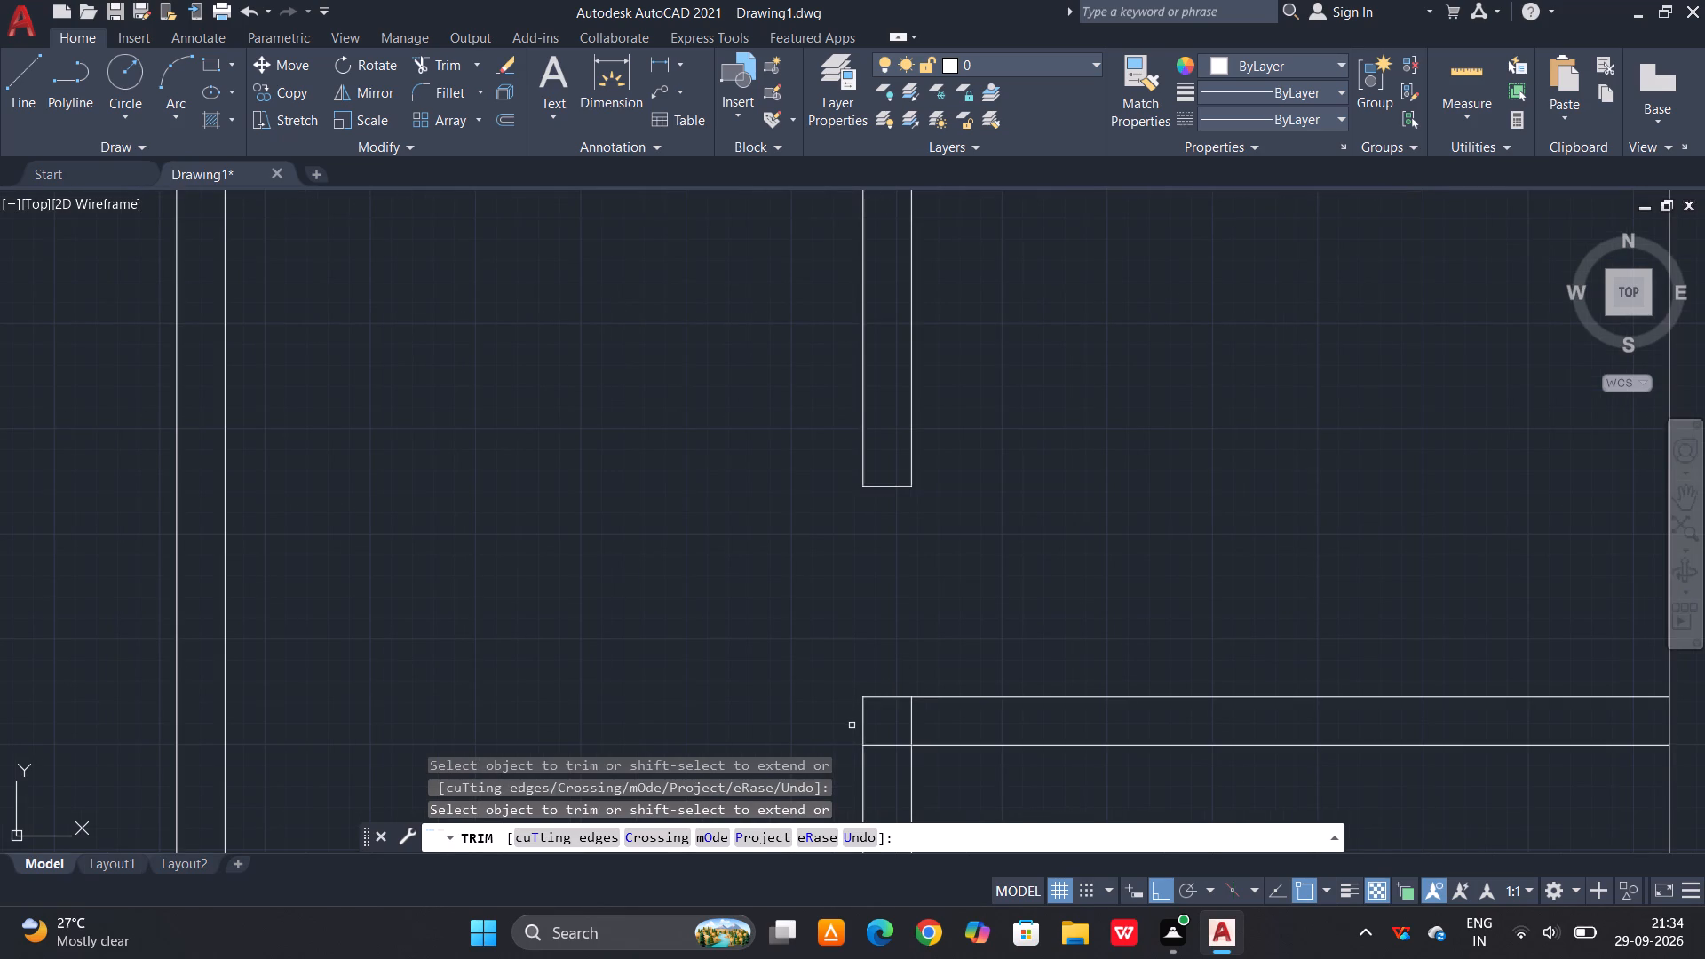
scroll(493, 939, down, 1)
scroll(547, 791, down, 7)
scroll(576, 708, down, 3)
key(Escape)
Trim the inner lines where the lower horizontal wall meets the vertical wall to form a clean corner.
scroll(565, 727, up, 2)
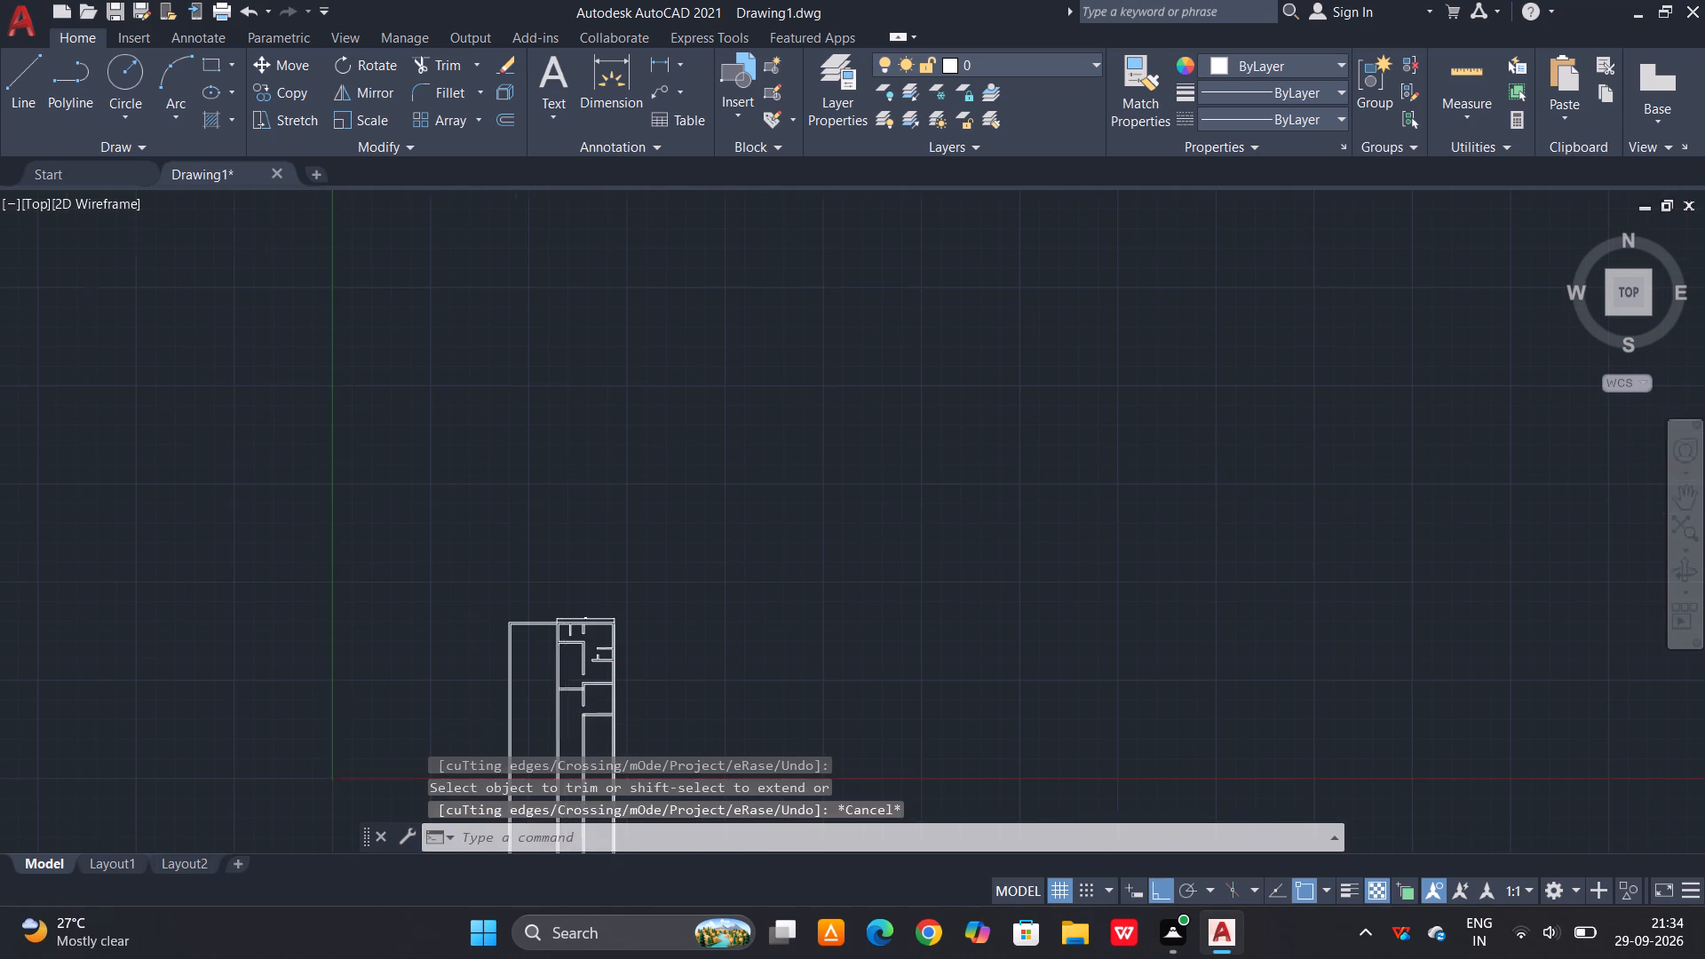
scroll(565, 727, up, 6)
key(Escape)
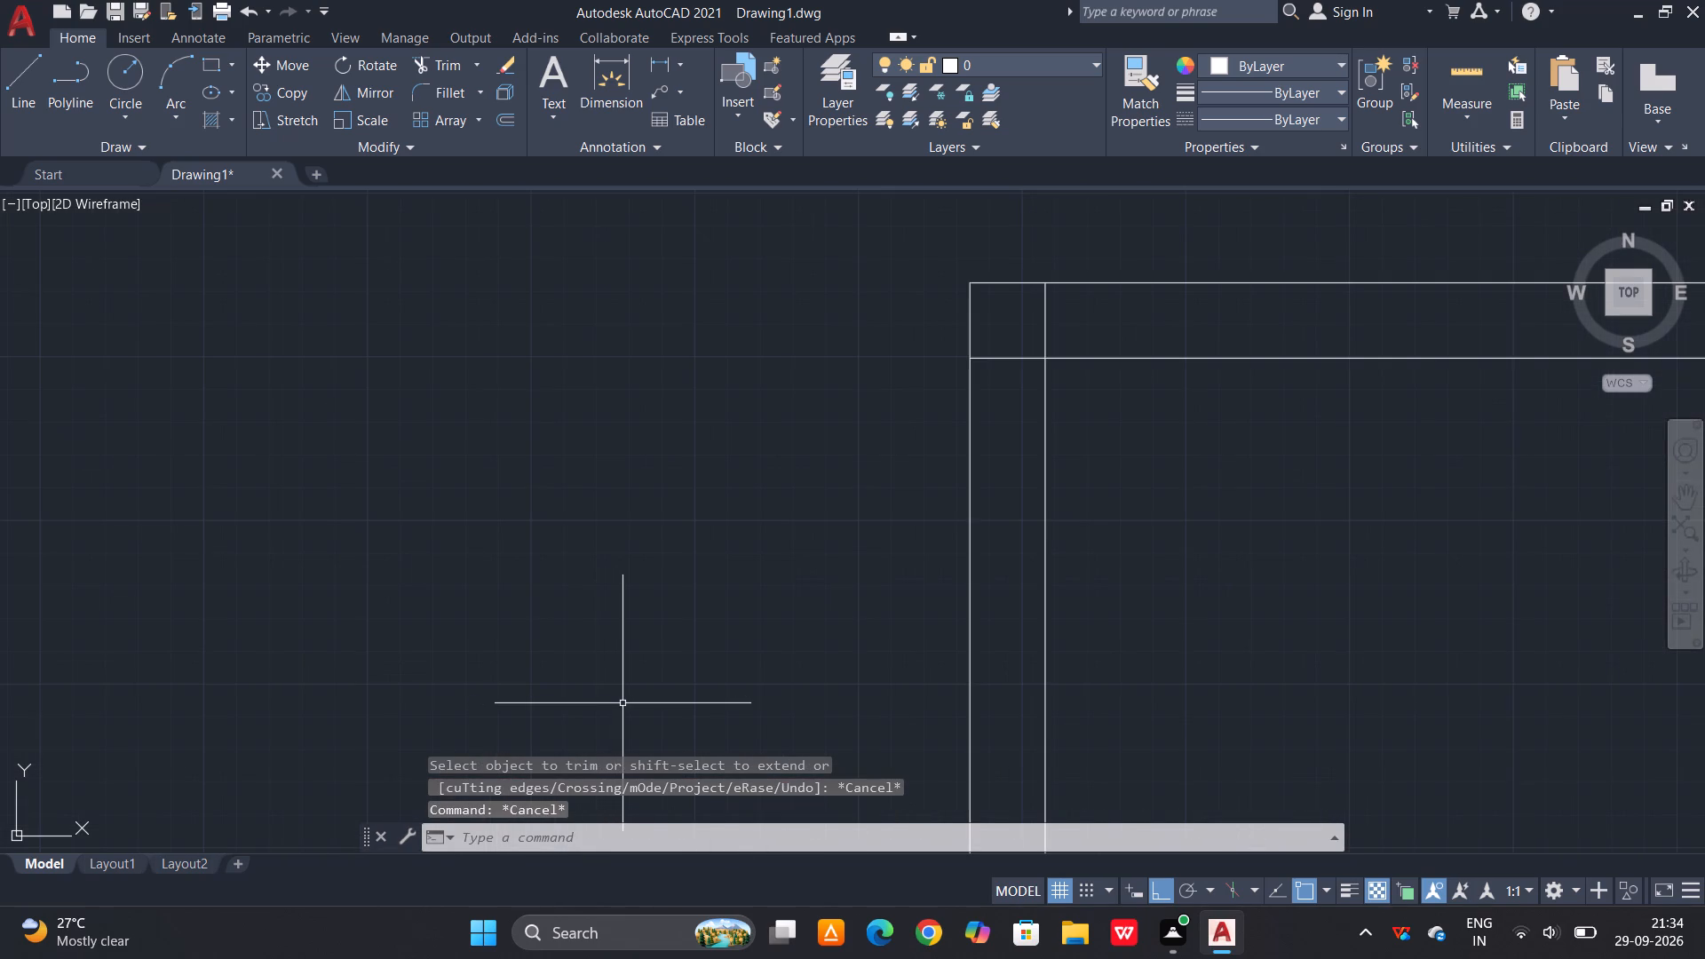
text(TR)
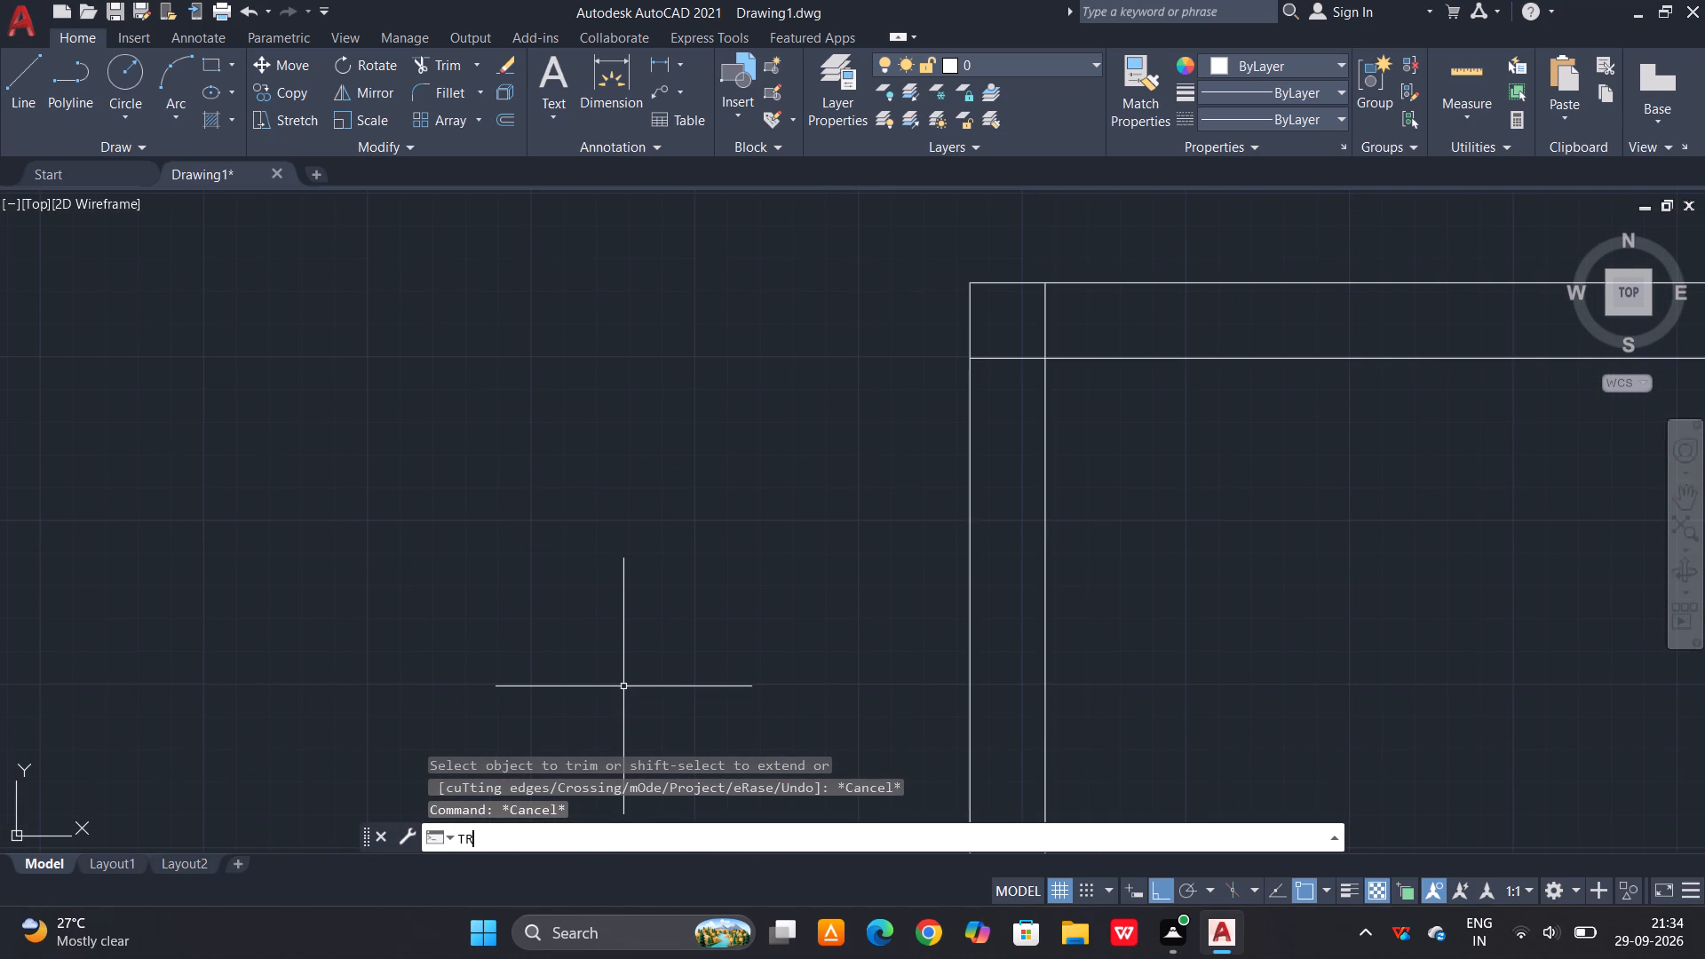
key(space)
key(space)
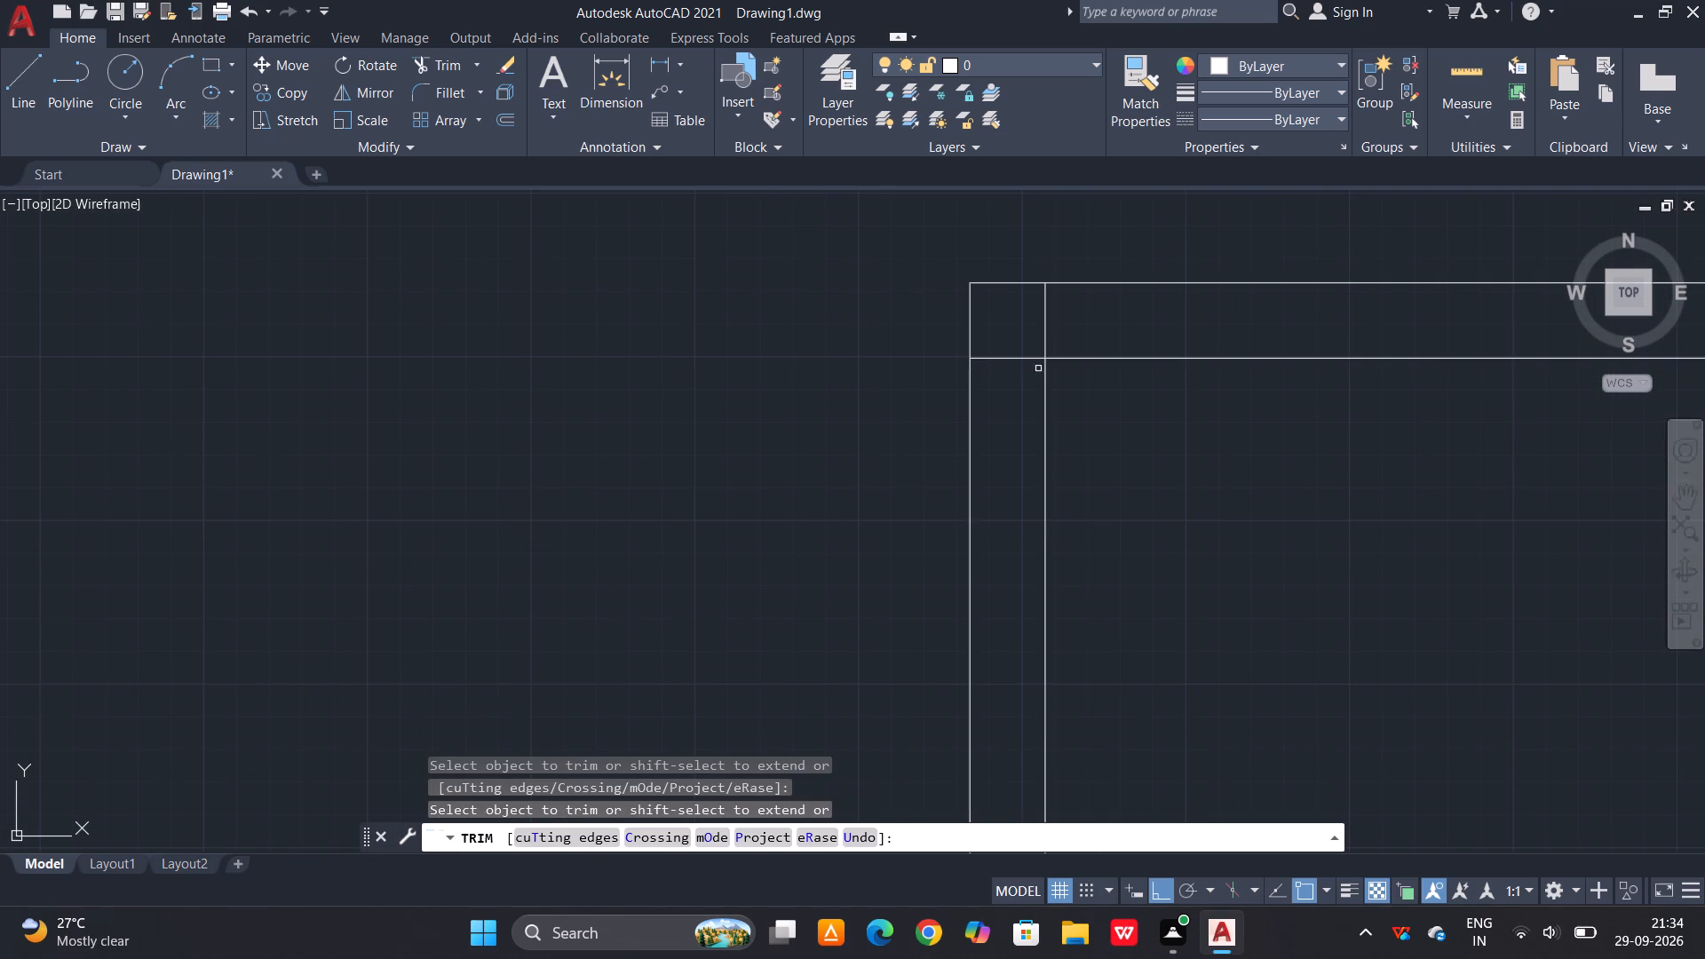
click(1065, 327)
click(1036, 349)
drag(1028, 361, 1025, 376)
scroll(1002, 369, down, 1)
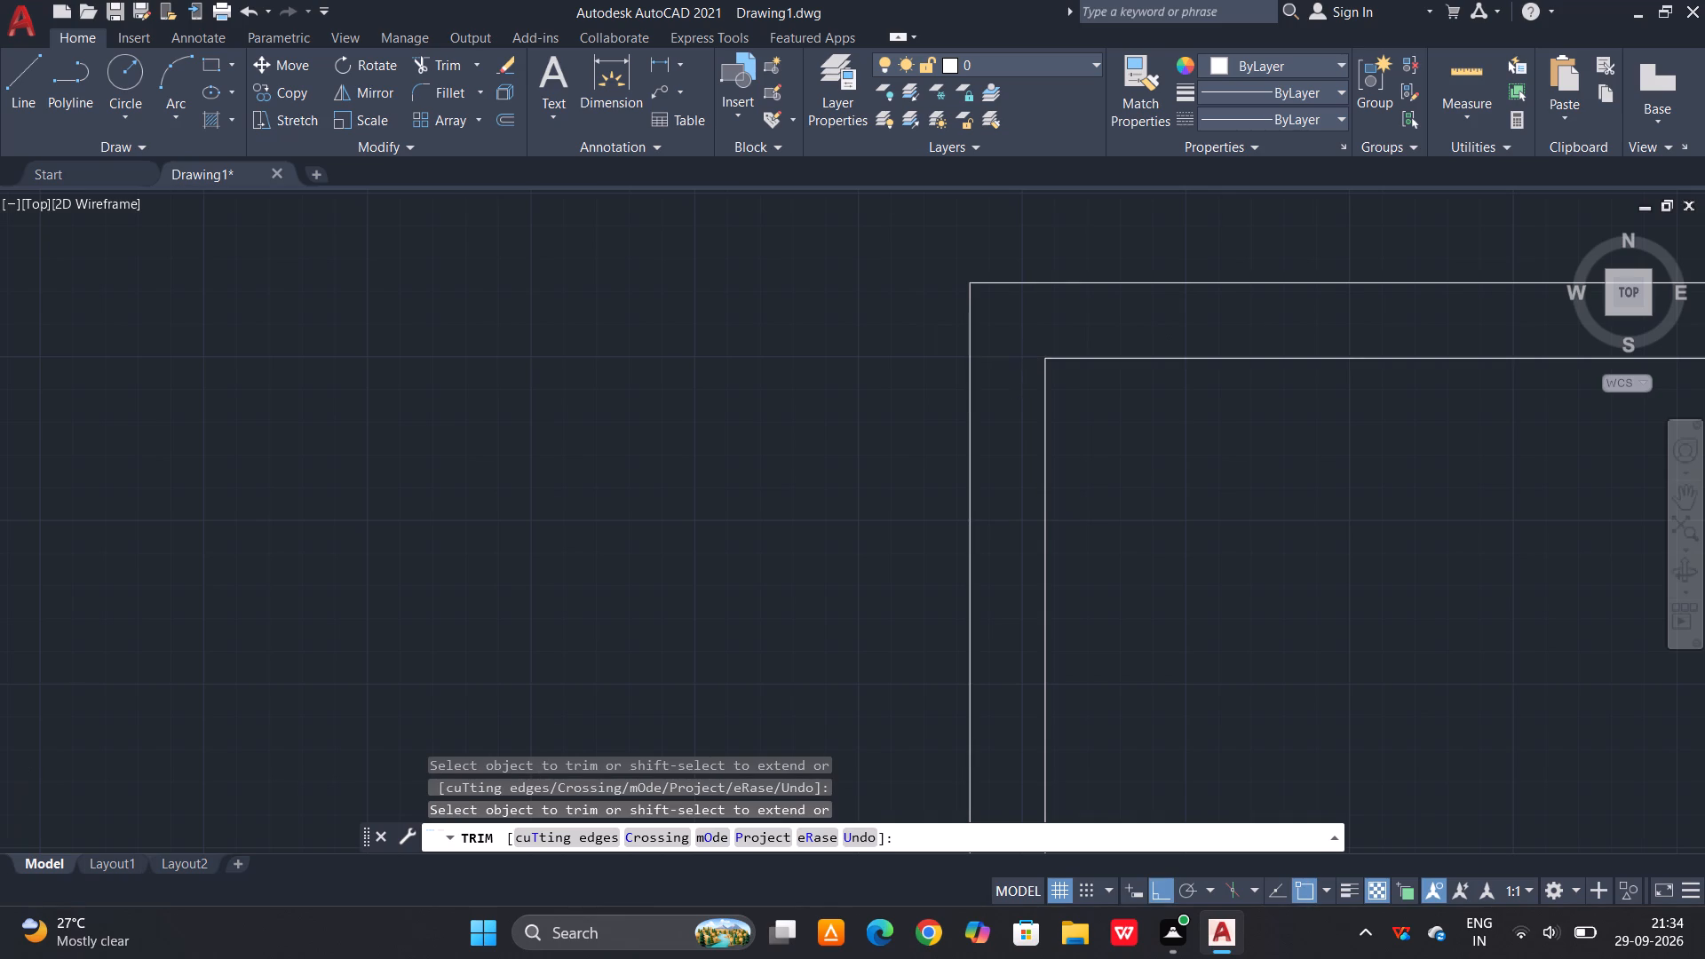
middle_drag(990, 476, 710, 407)
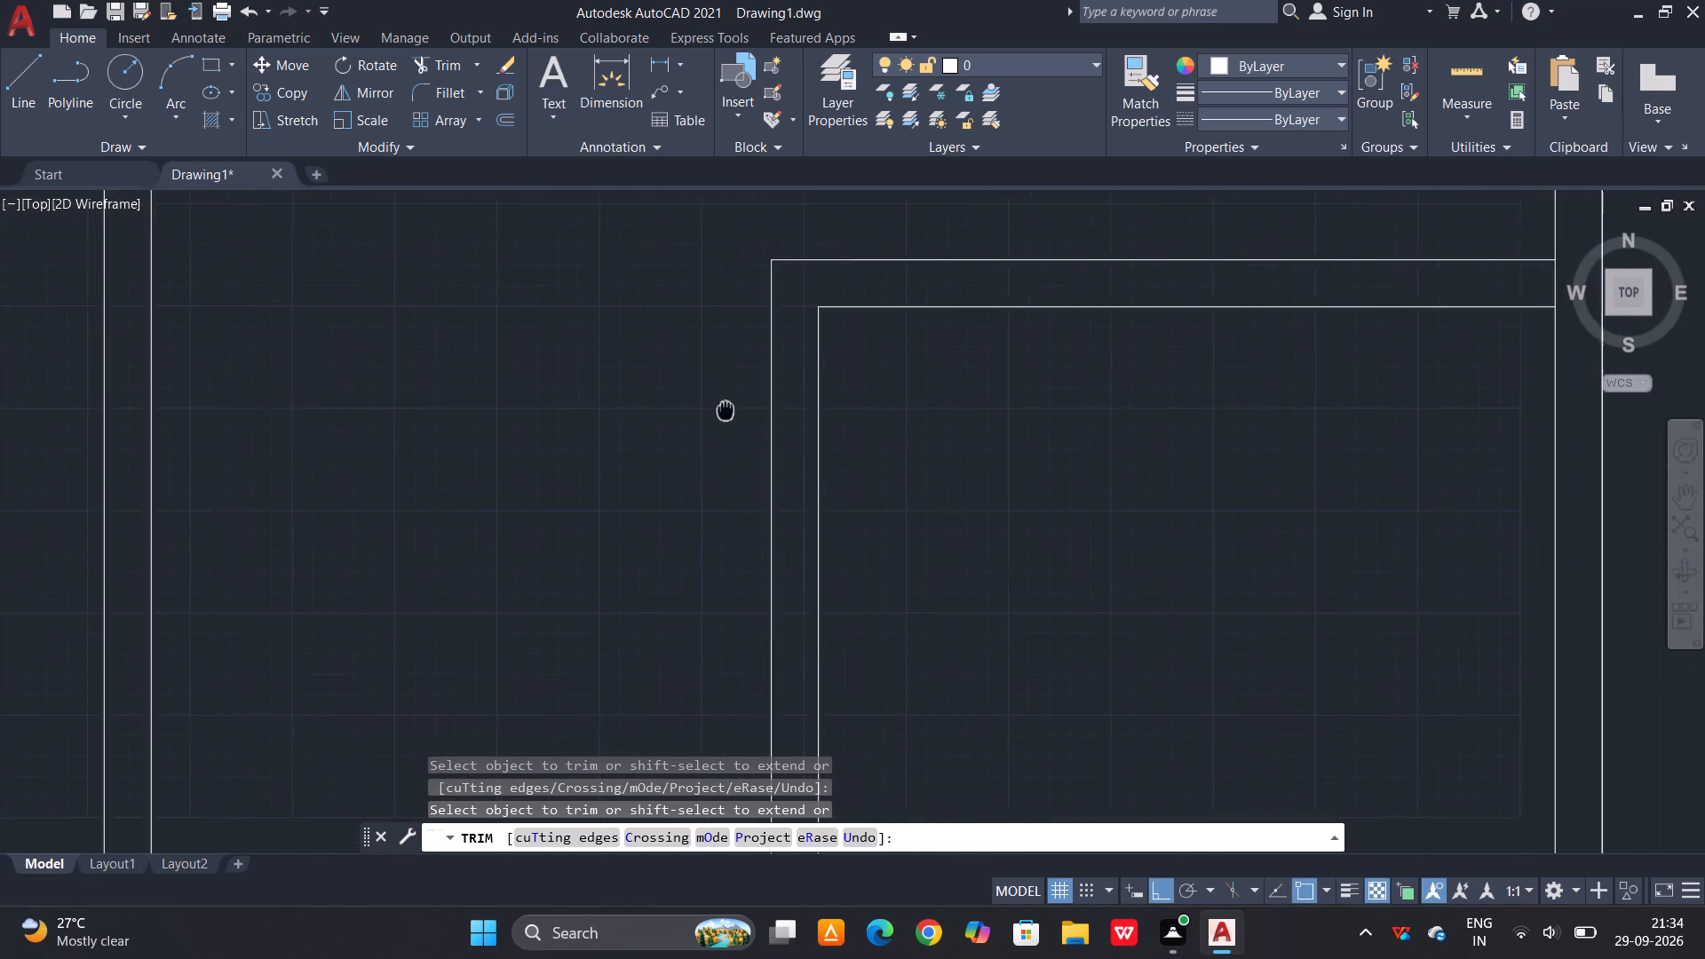
middle_drag(710, 407, 660, 395)
scroll(820, 442, down, 3)
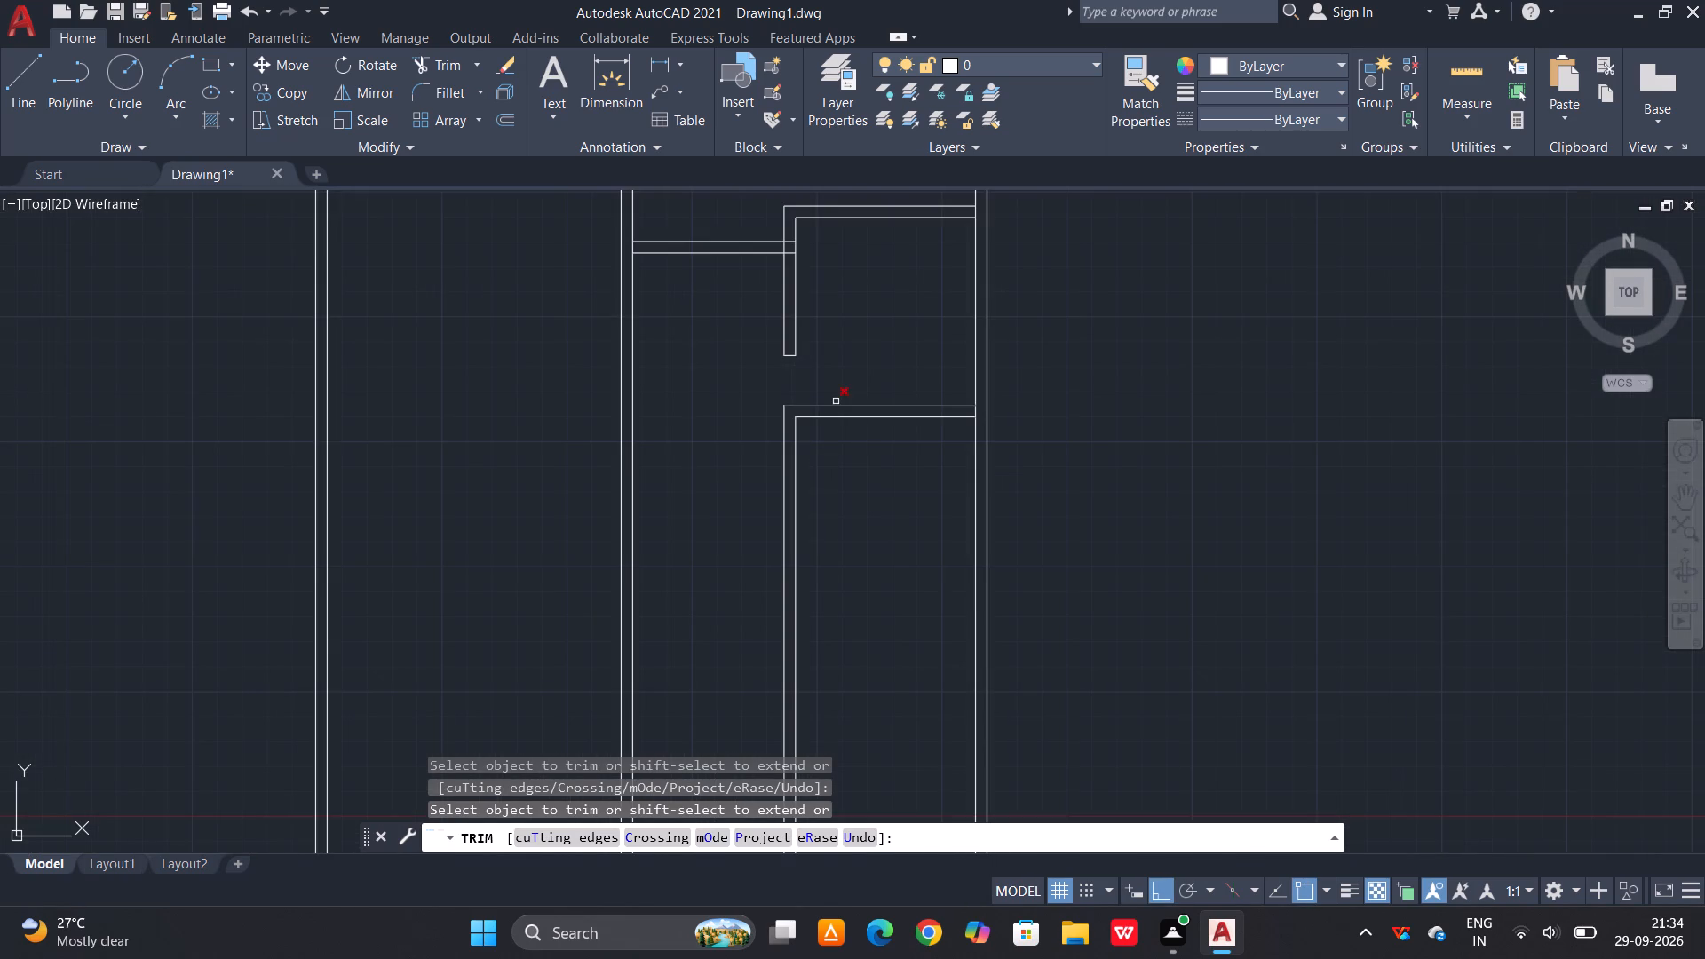
key(Escape)
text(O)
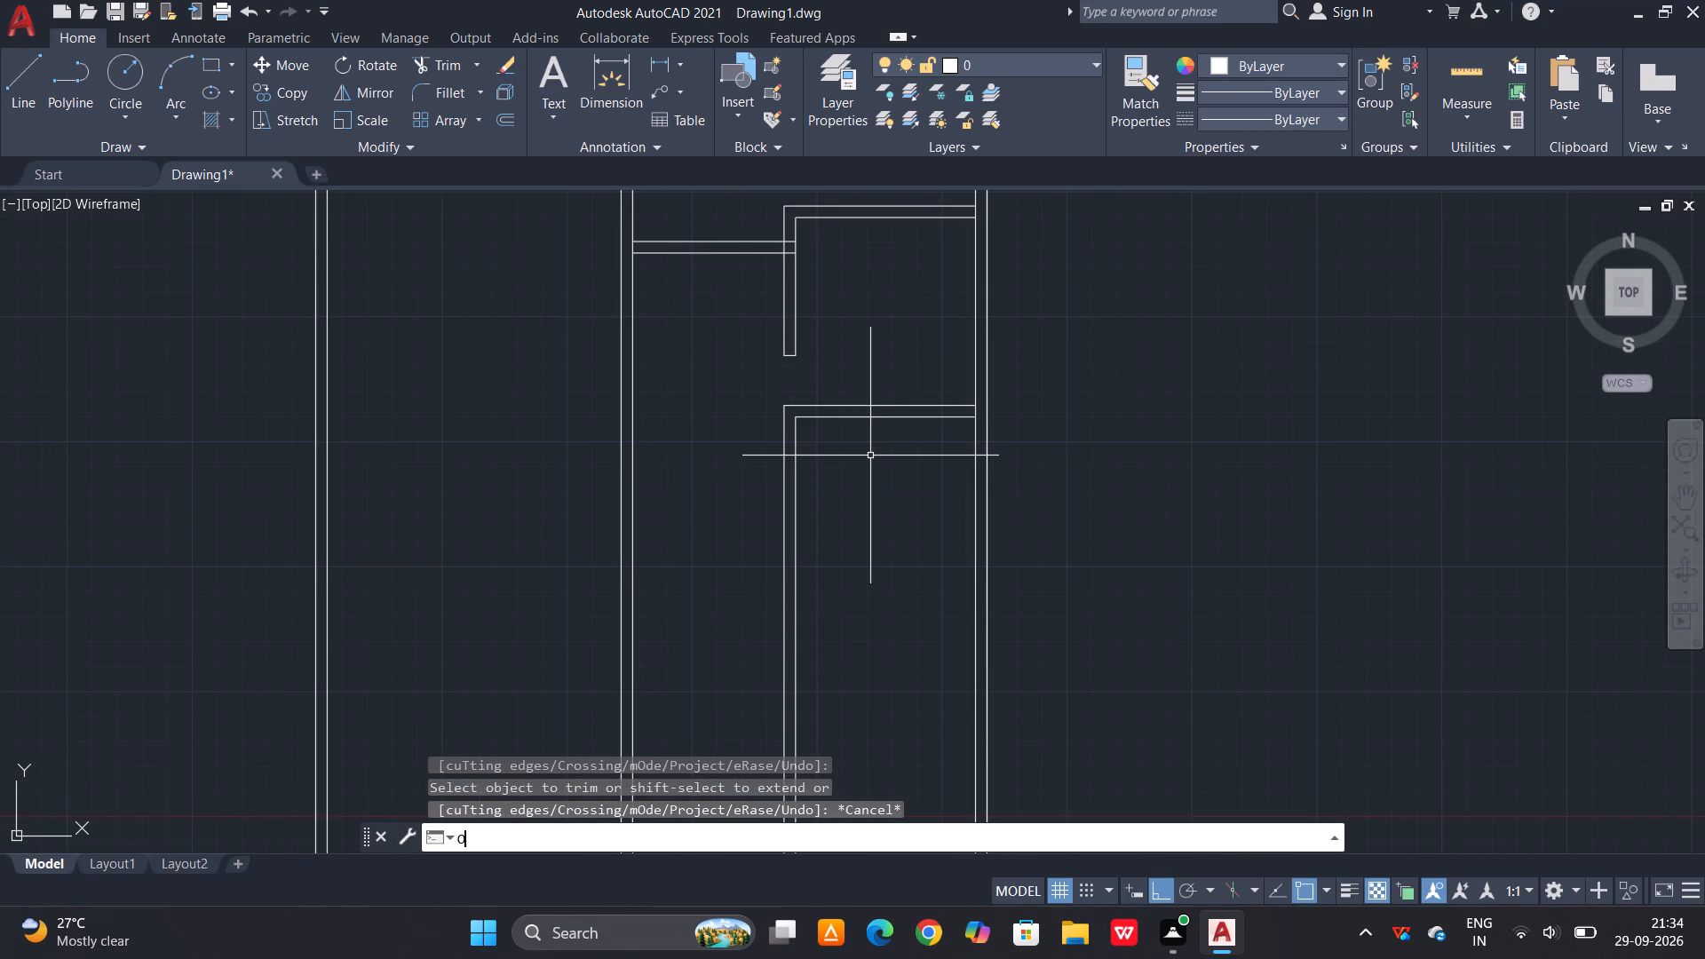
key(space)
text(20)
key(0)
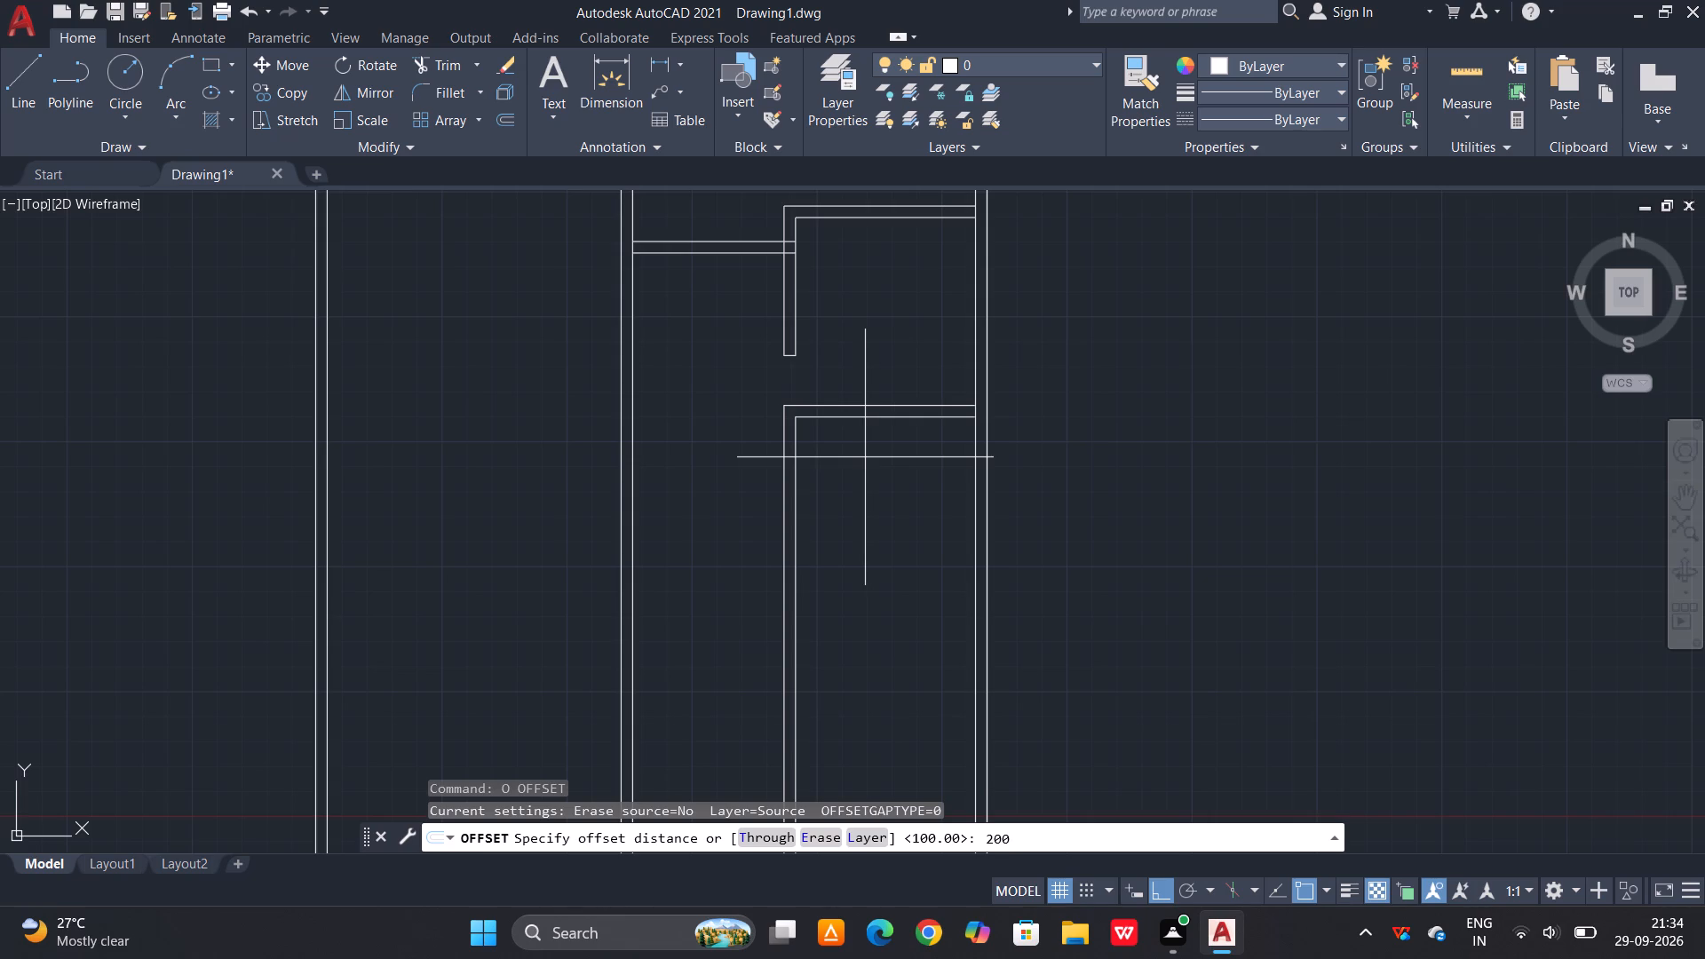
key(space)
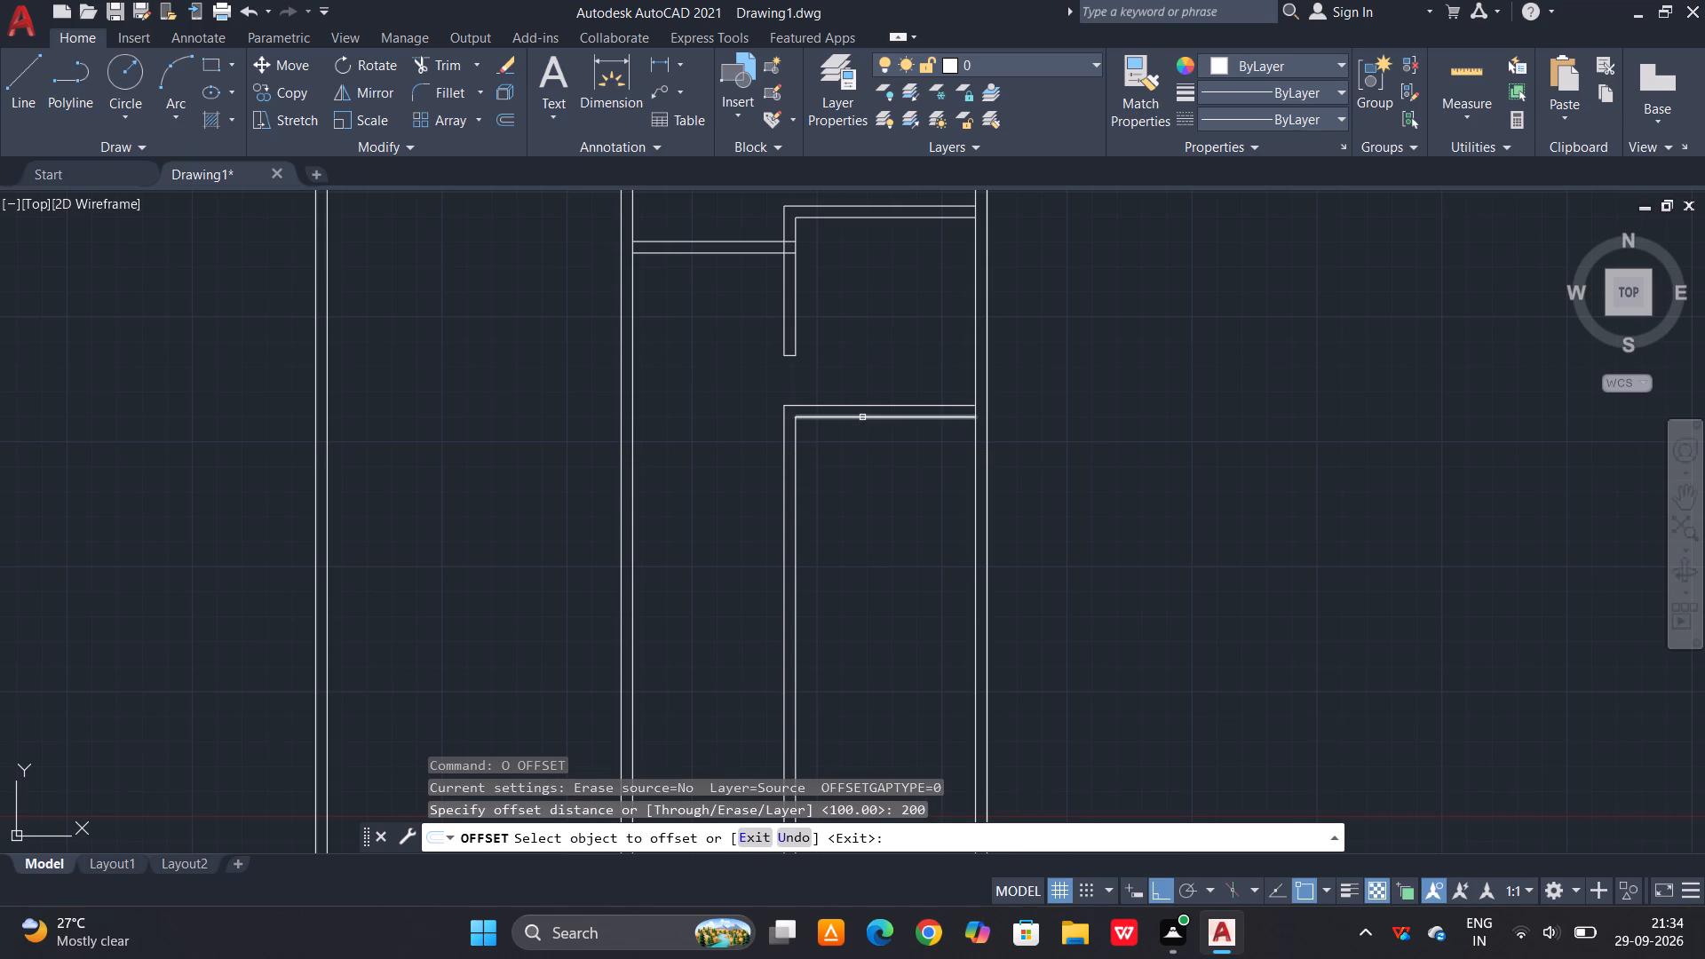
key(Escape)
Extend the bottom line of the lower horizontal wall to the outer line of the vertical wall.
text(EX)
key(space)
key(space)
click(828, 420)
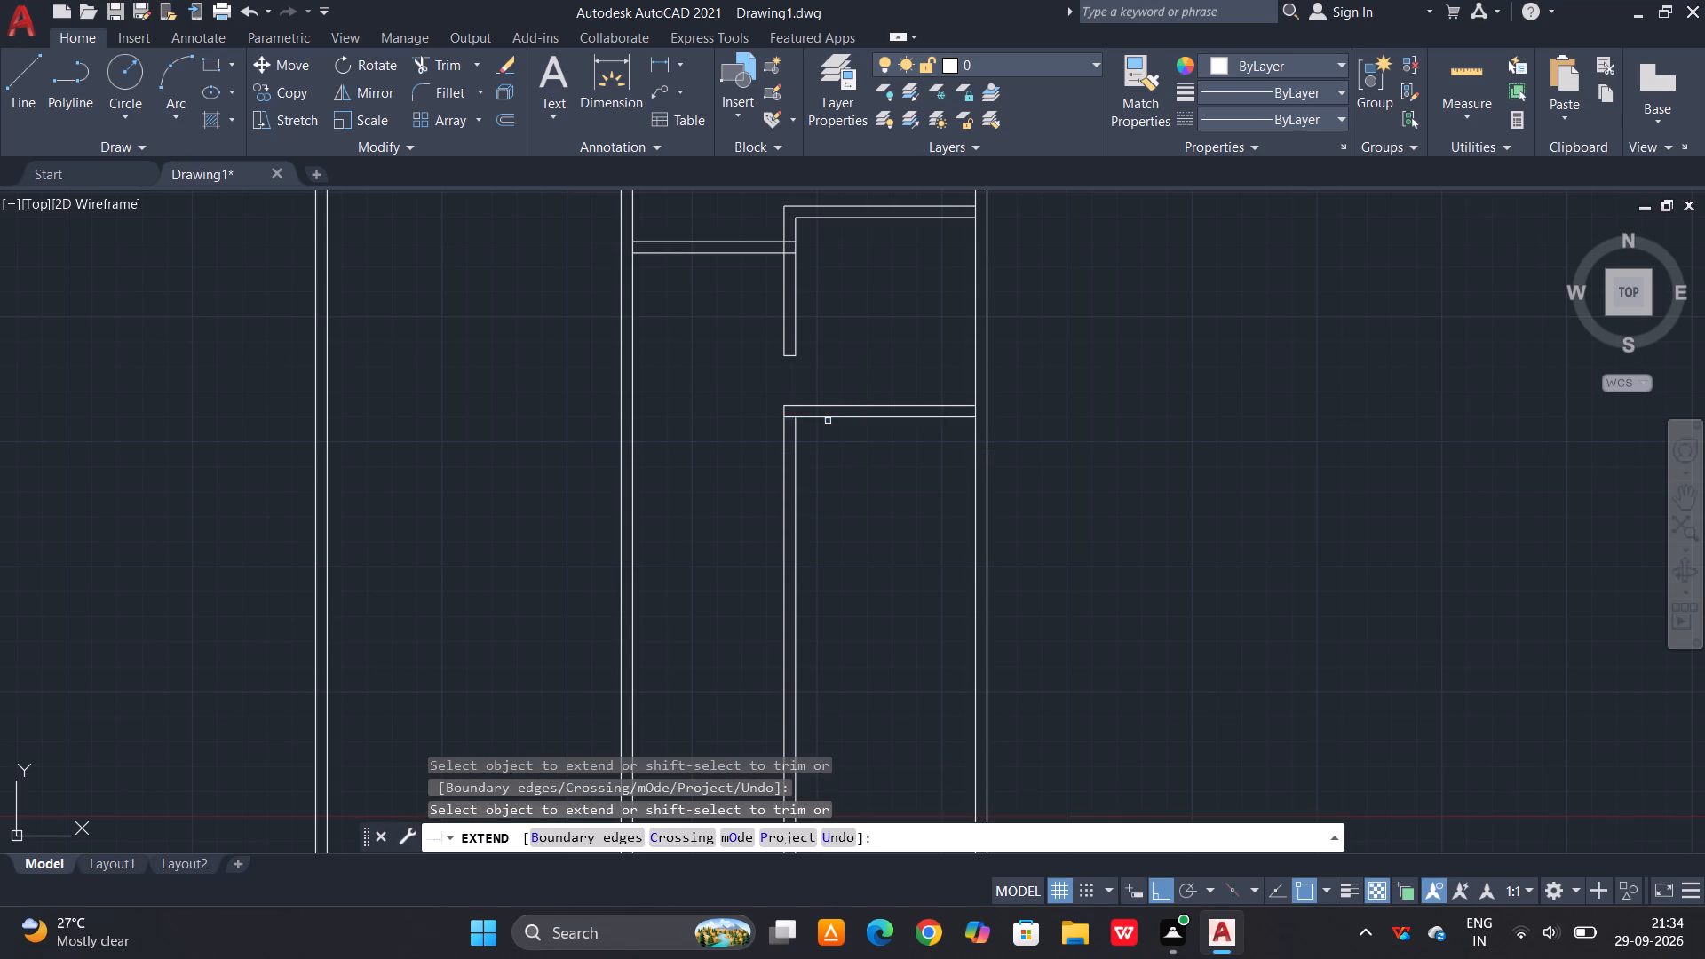
key(Escape)
key(Escape)
Offset the bottom line of the lower horizontal wall 200 downward.
text(O)
key(space)
text(200)
key(space)
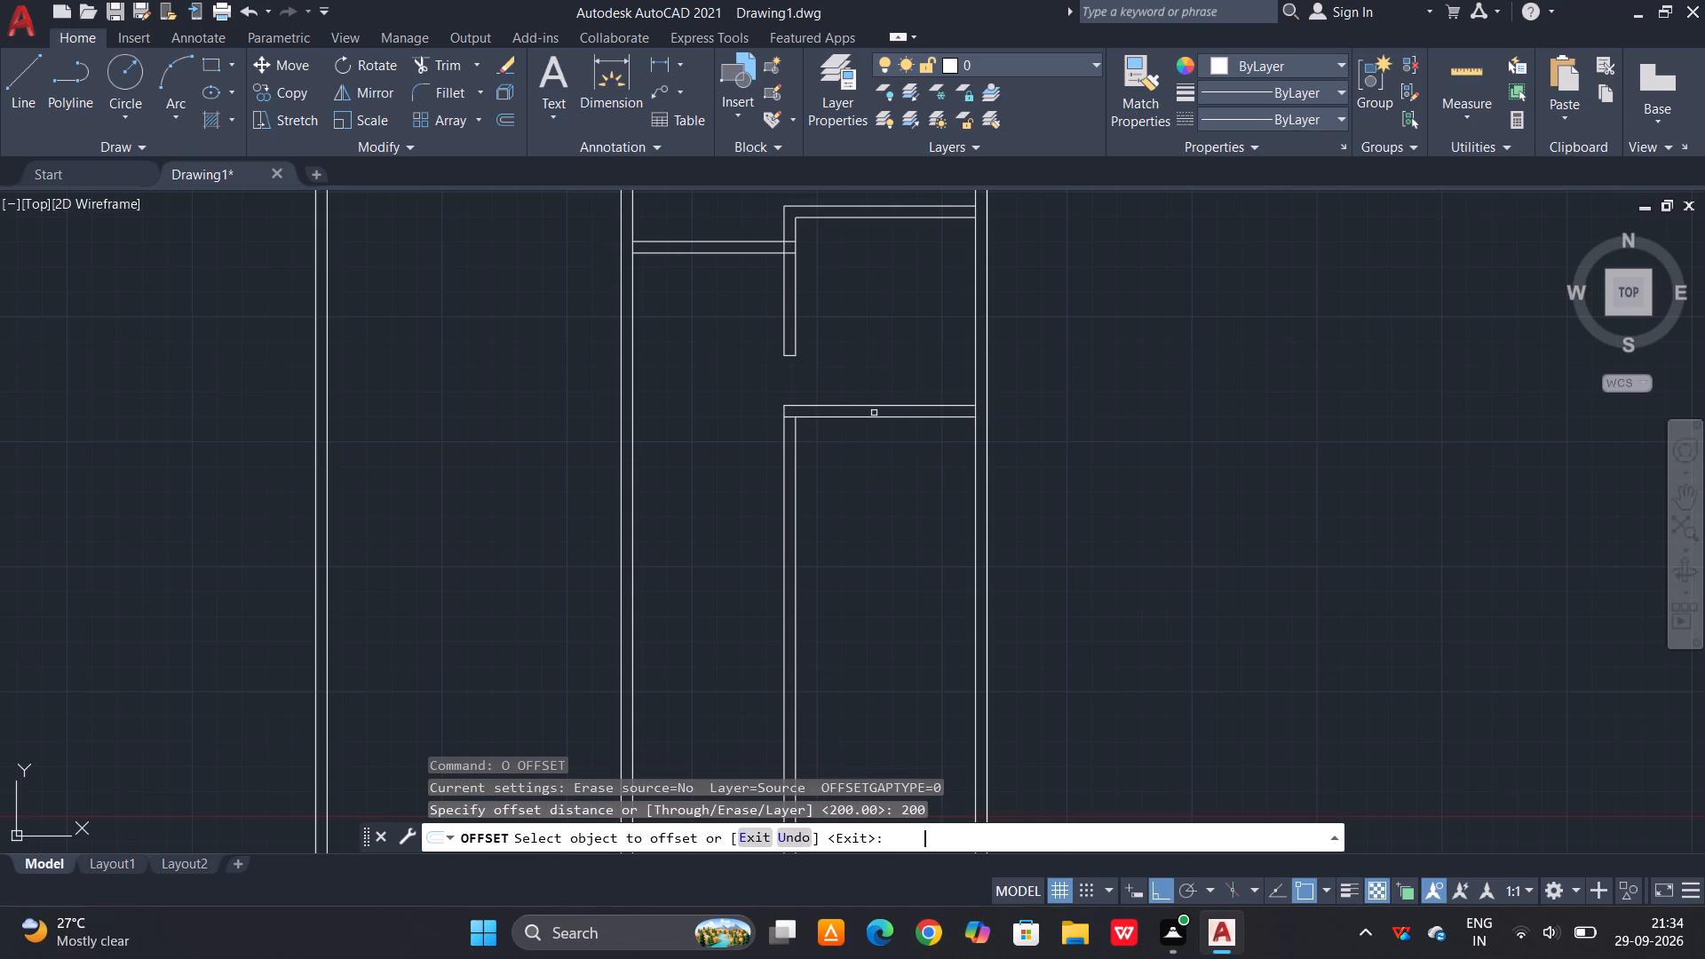
click(872, 416)
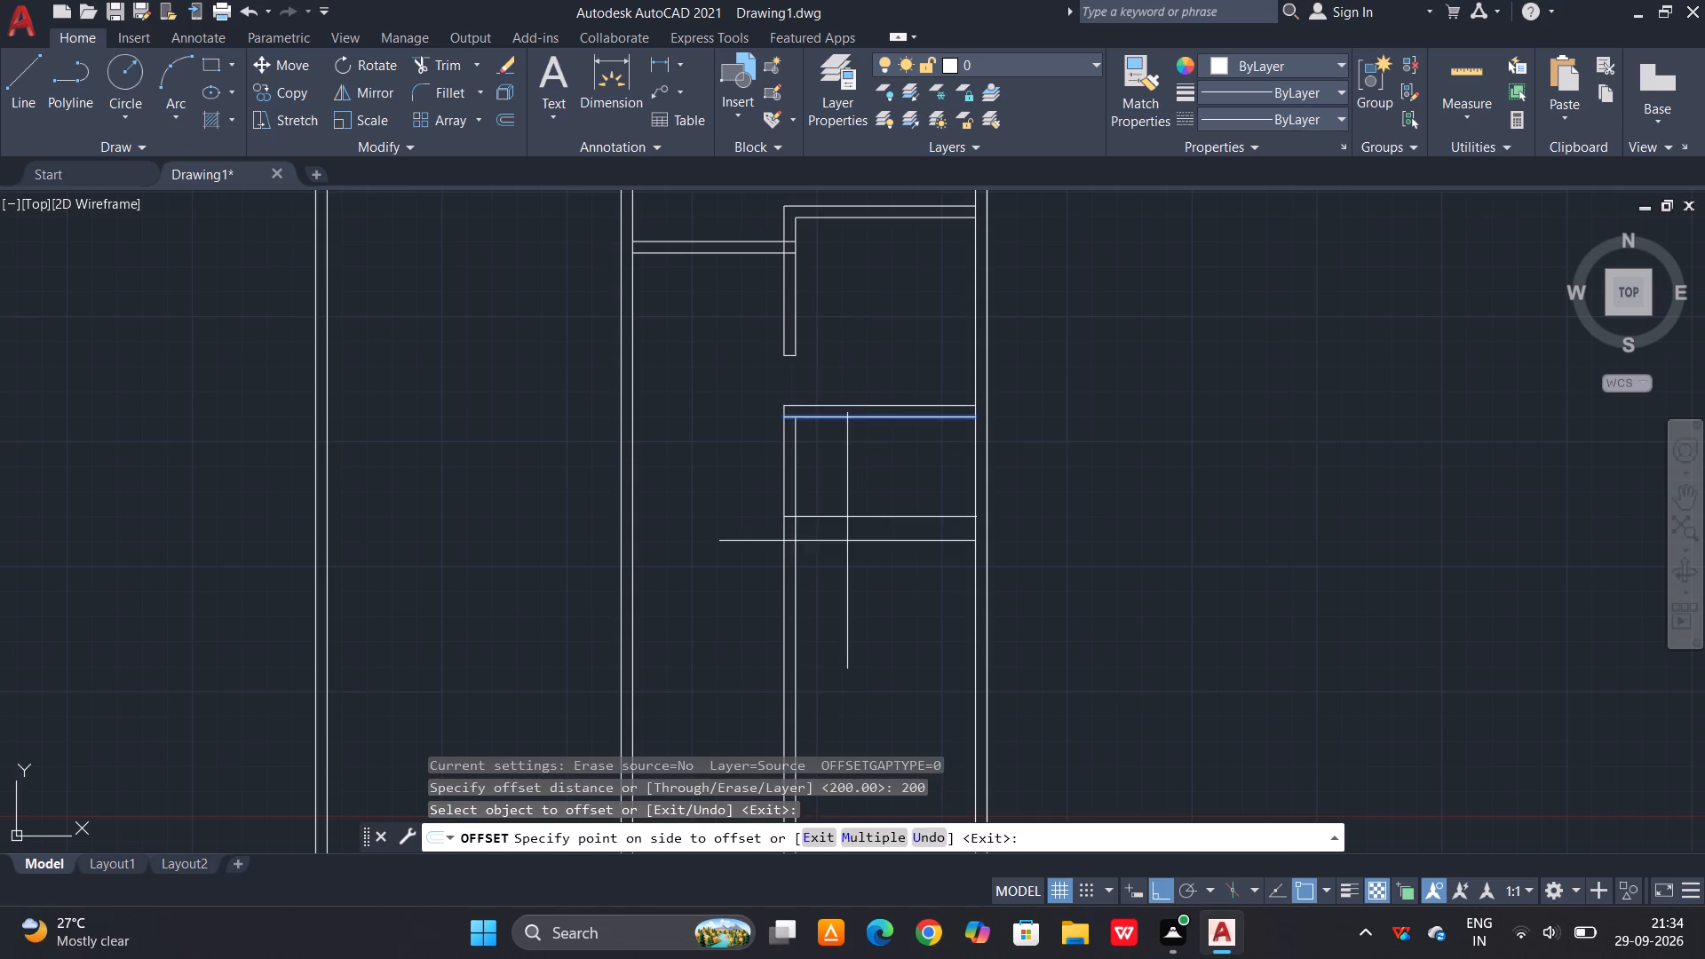
click(847, 541)
key(Escape)
Offset the 200 offset line 23 downward to form another double-line horizontal wall.
text(O 23)
key(space)
click(852, 518)
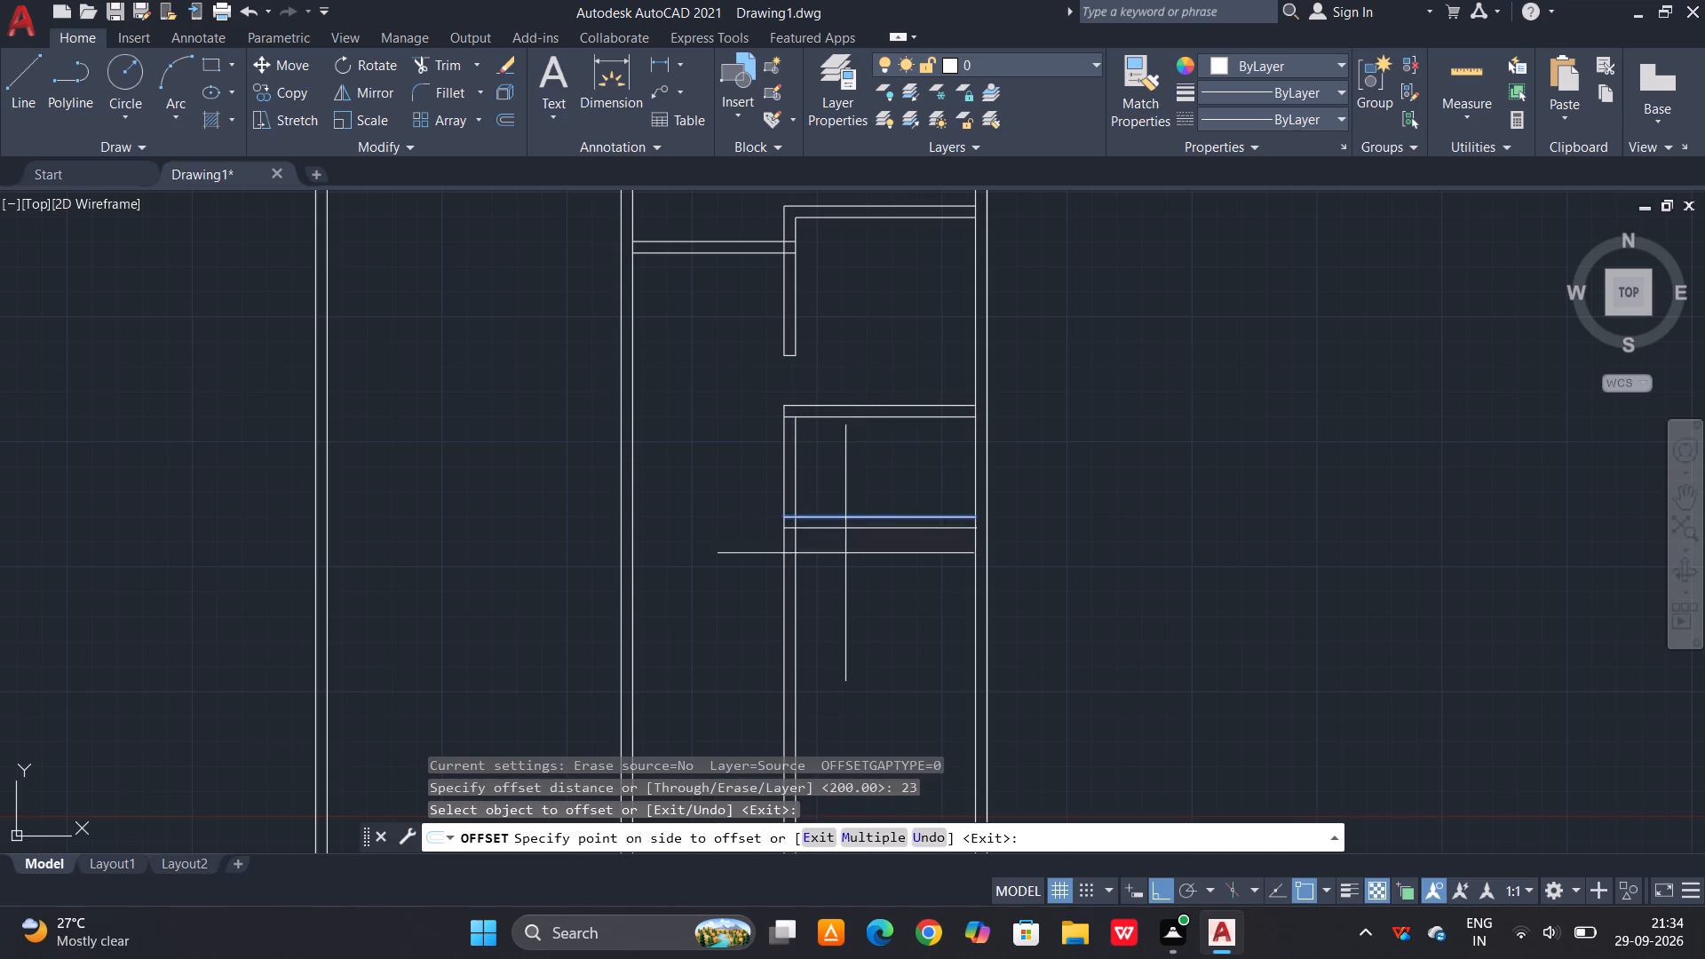
click(845, 553)
key(Escape)
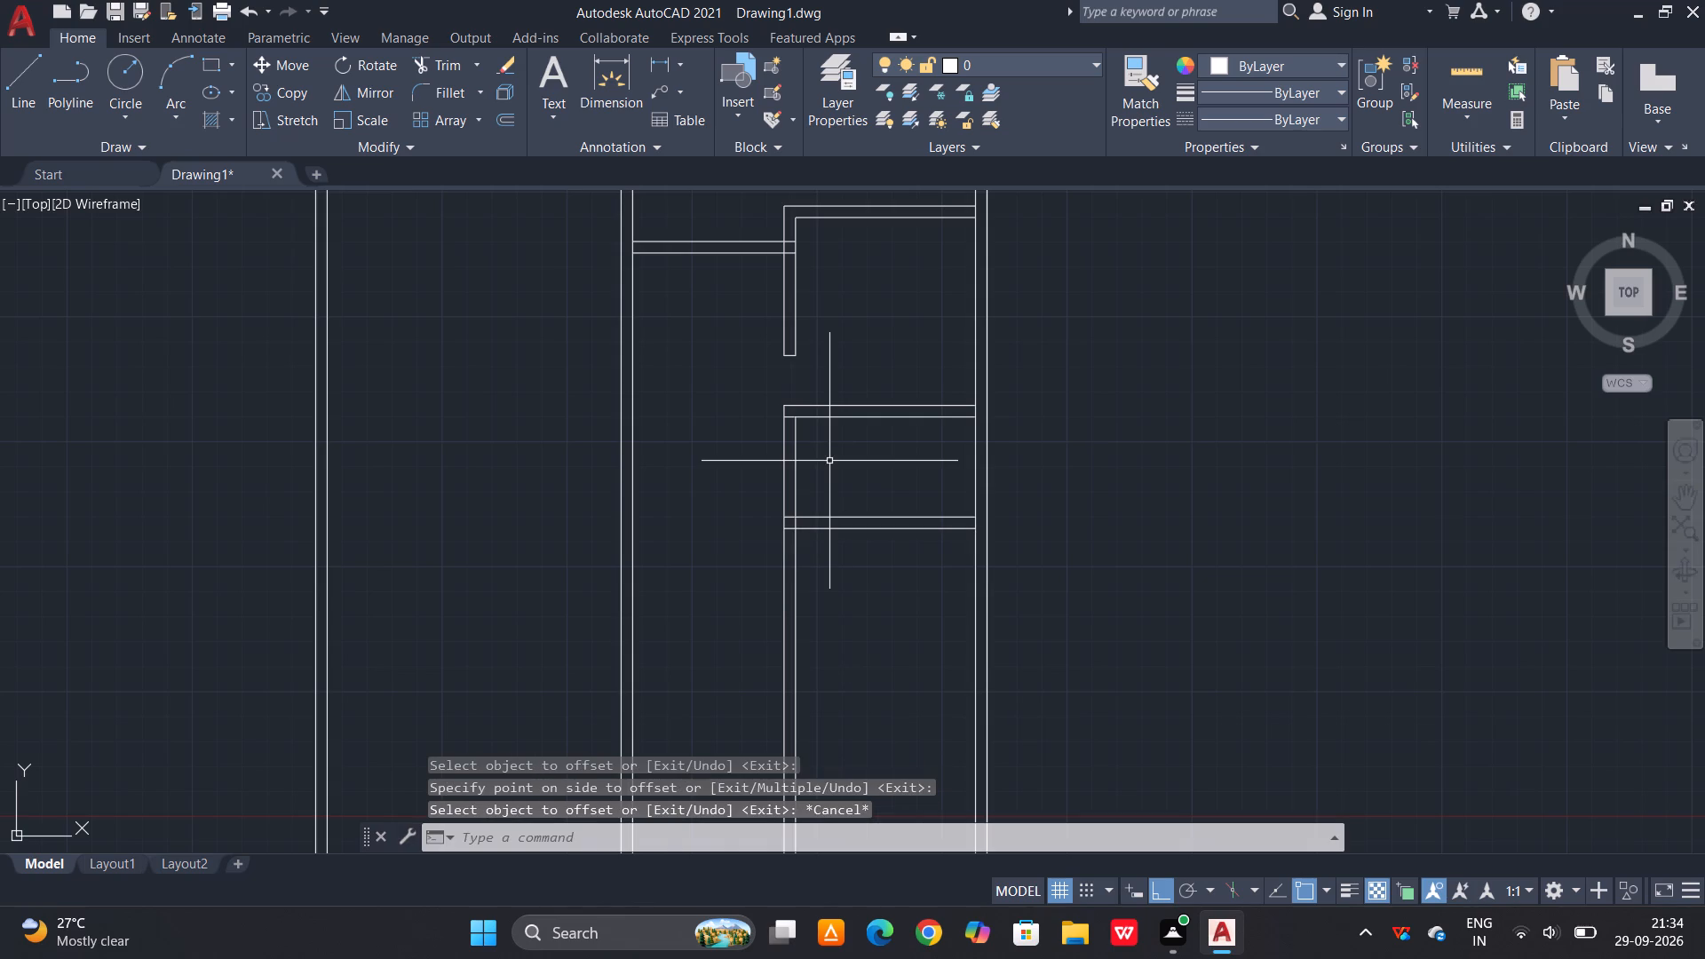
Trim both lines of the vertical wall between the two horizontal walls spaced 200 apart to leave an opening.
text(TR)
key(space)
key(space)
click(829, 461)
drag(786, 479, 801, 470)
drag(813, 466, 781, 479)
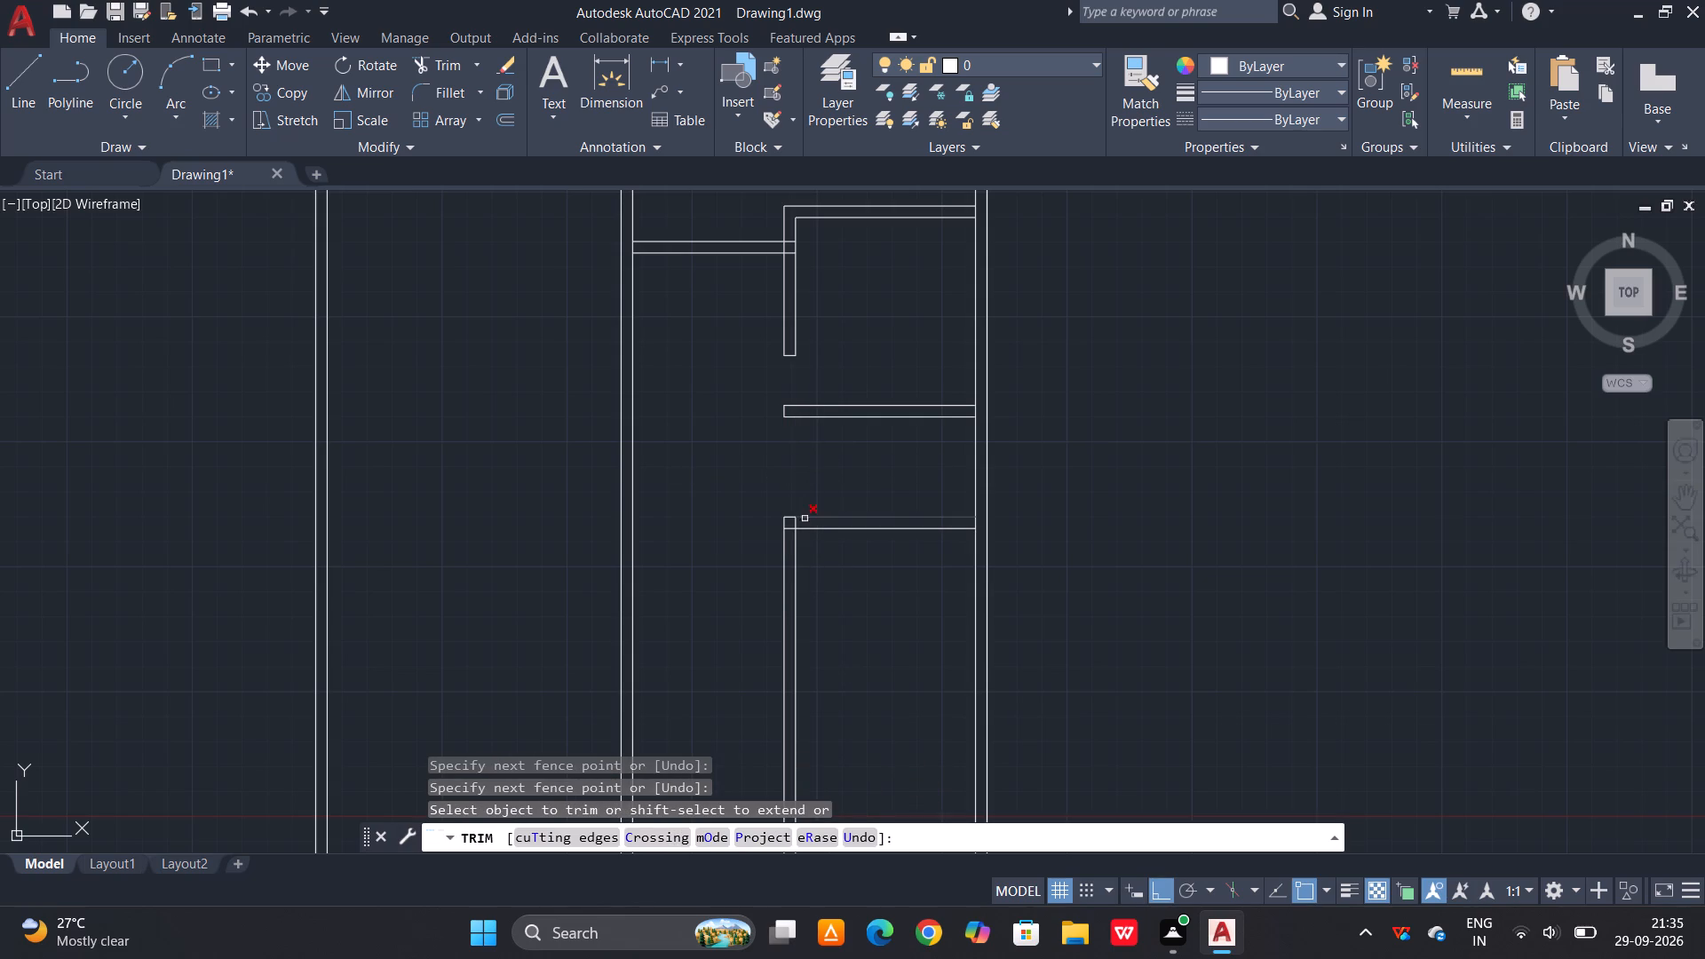
key(Escape)
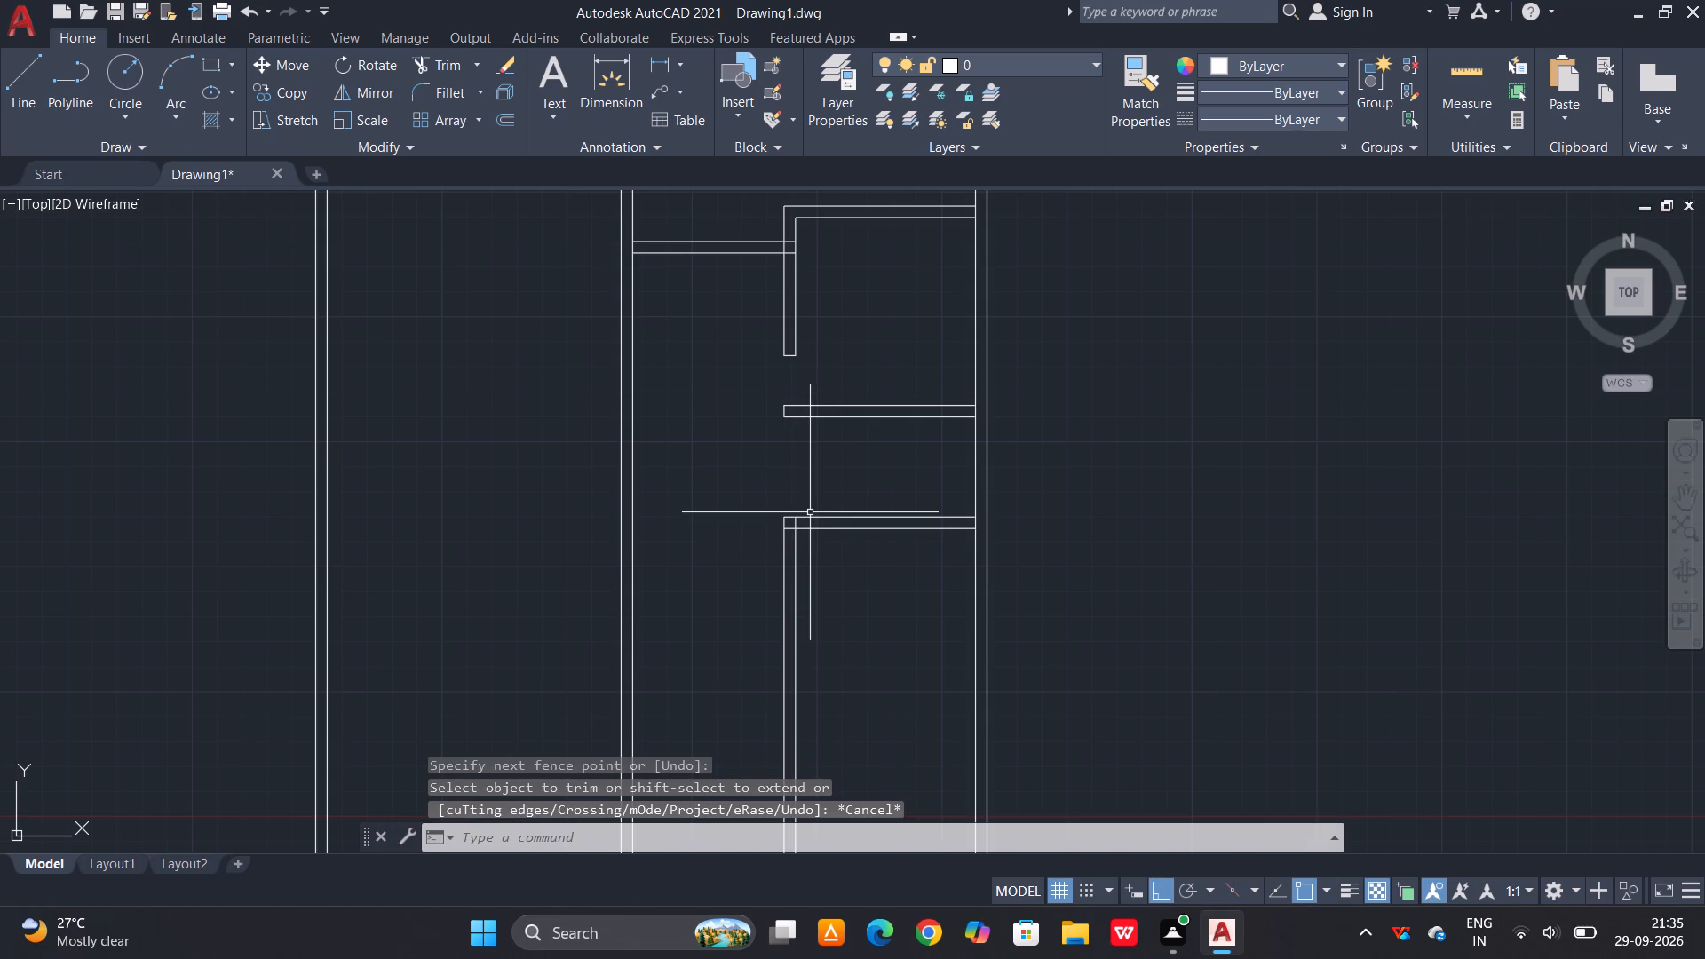
key(Escape)
Offset the bottom line of the lowest horizontal wall 154 downward.
text(O)
key(space)
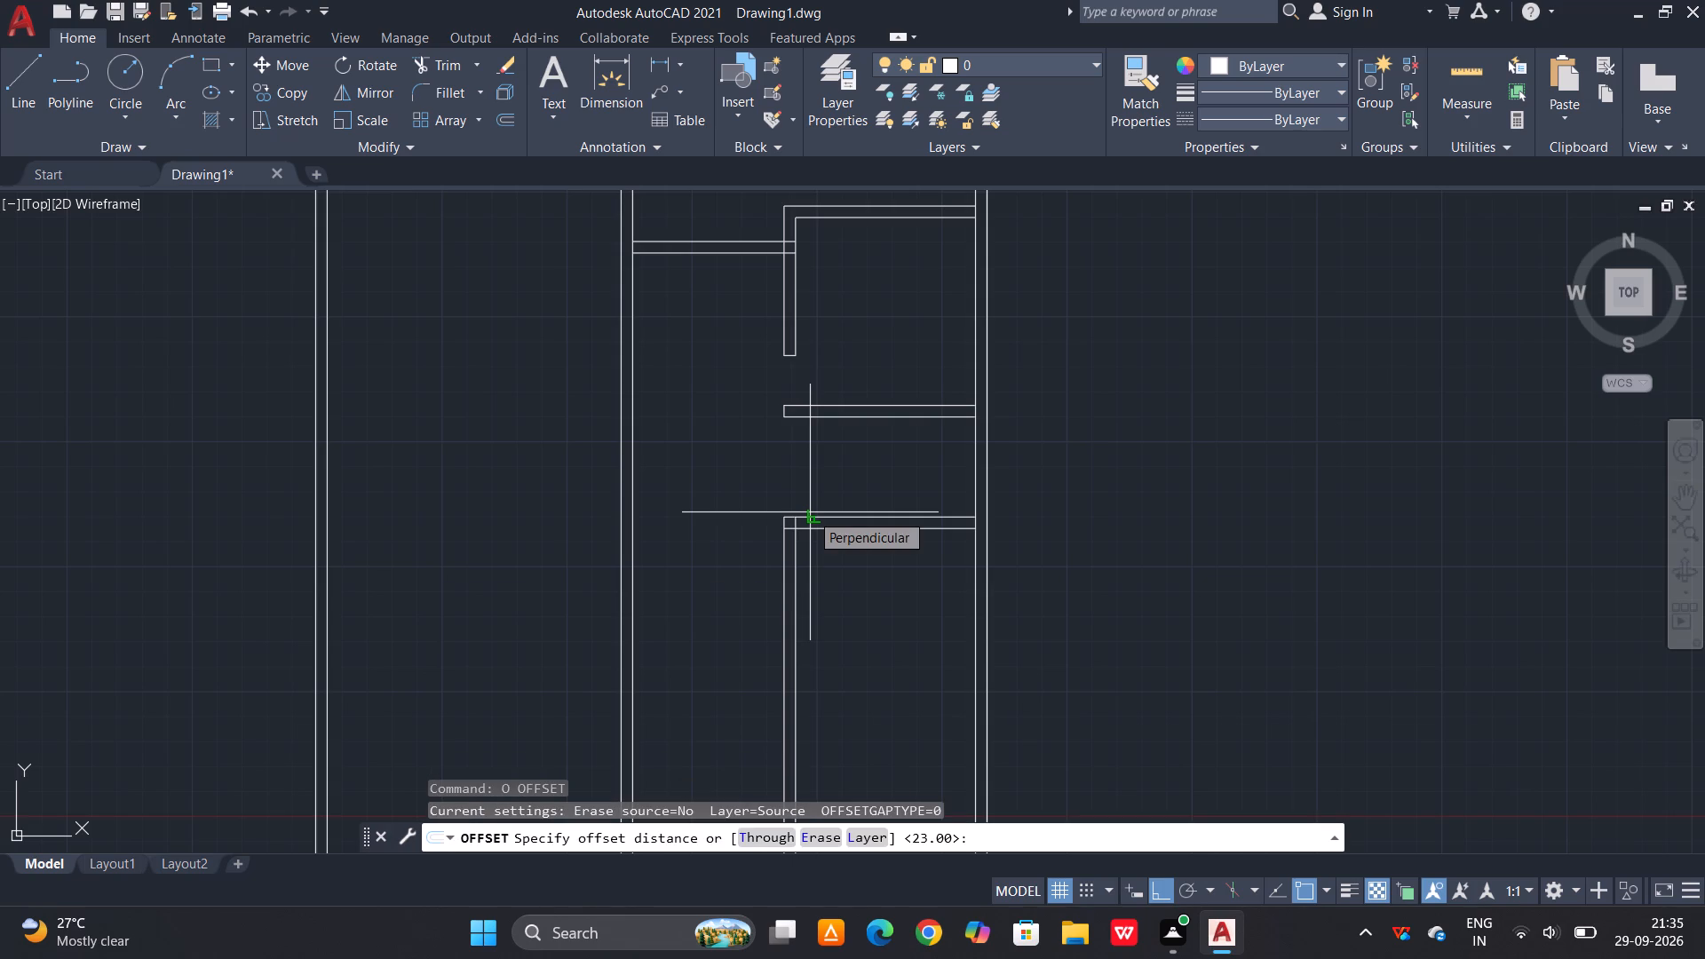
text(154)
key(space)
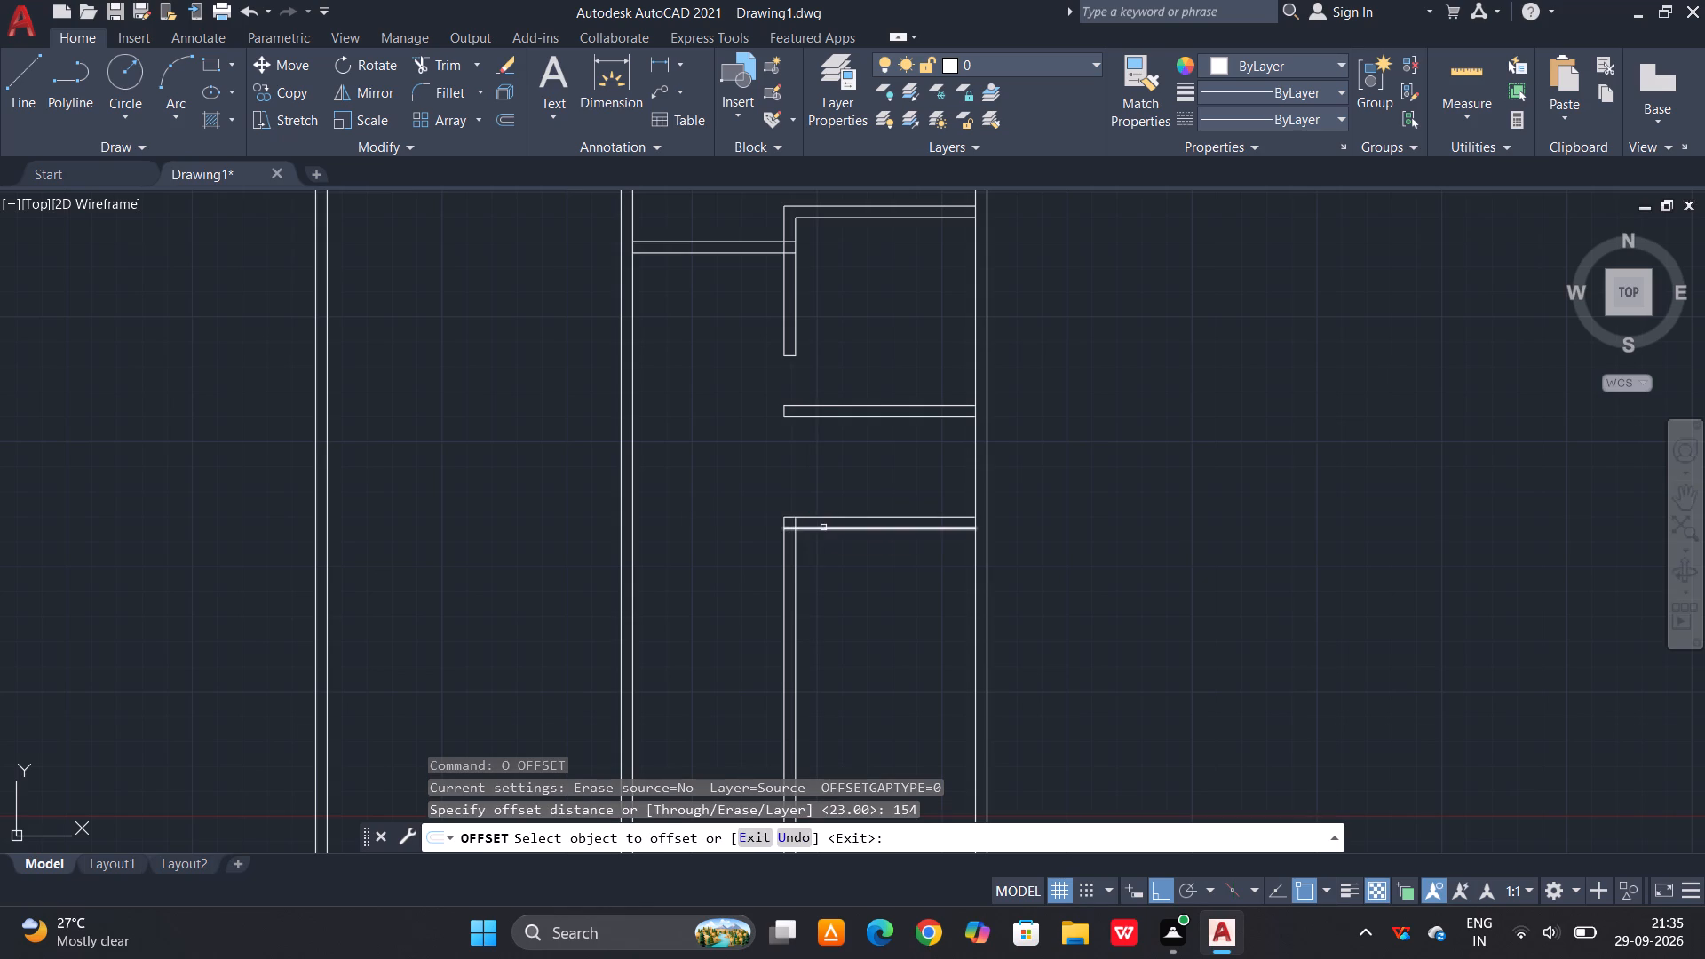
click(823, 527)
click(823, 590)
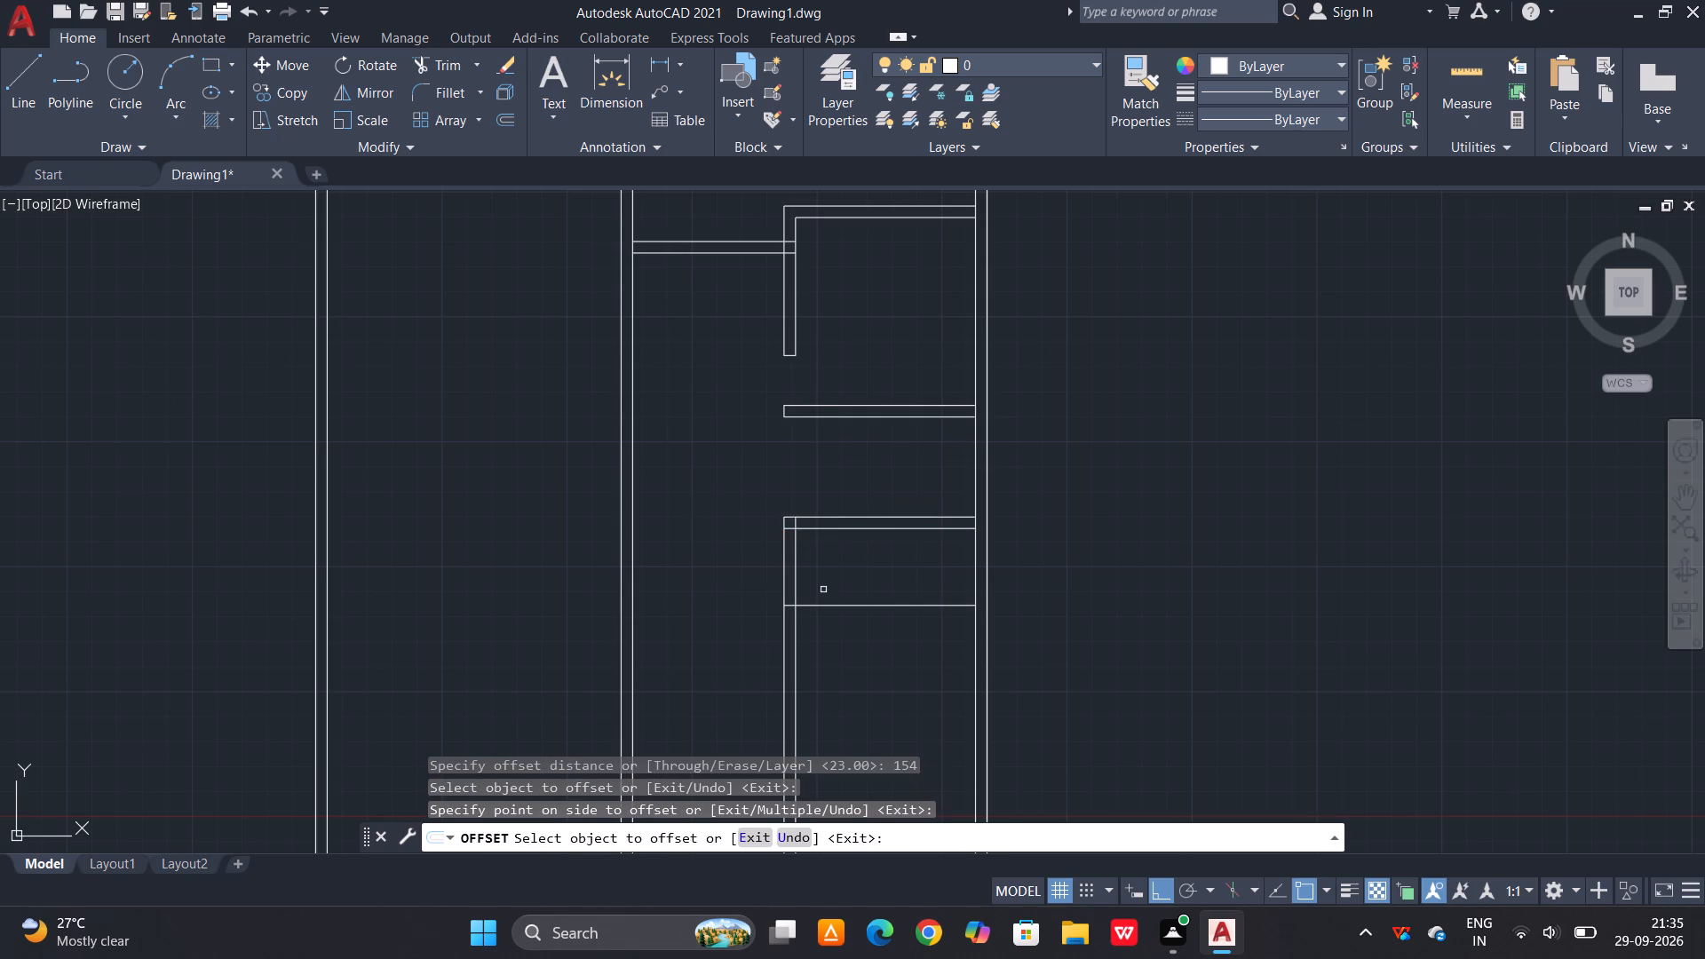
scroll(823, 594, down, 2)
key(Escape)
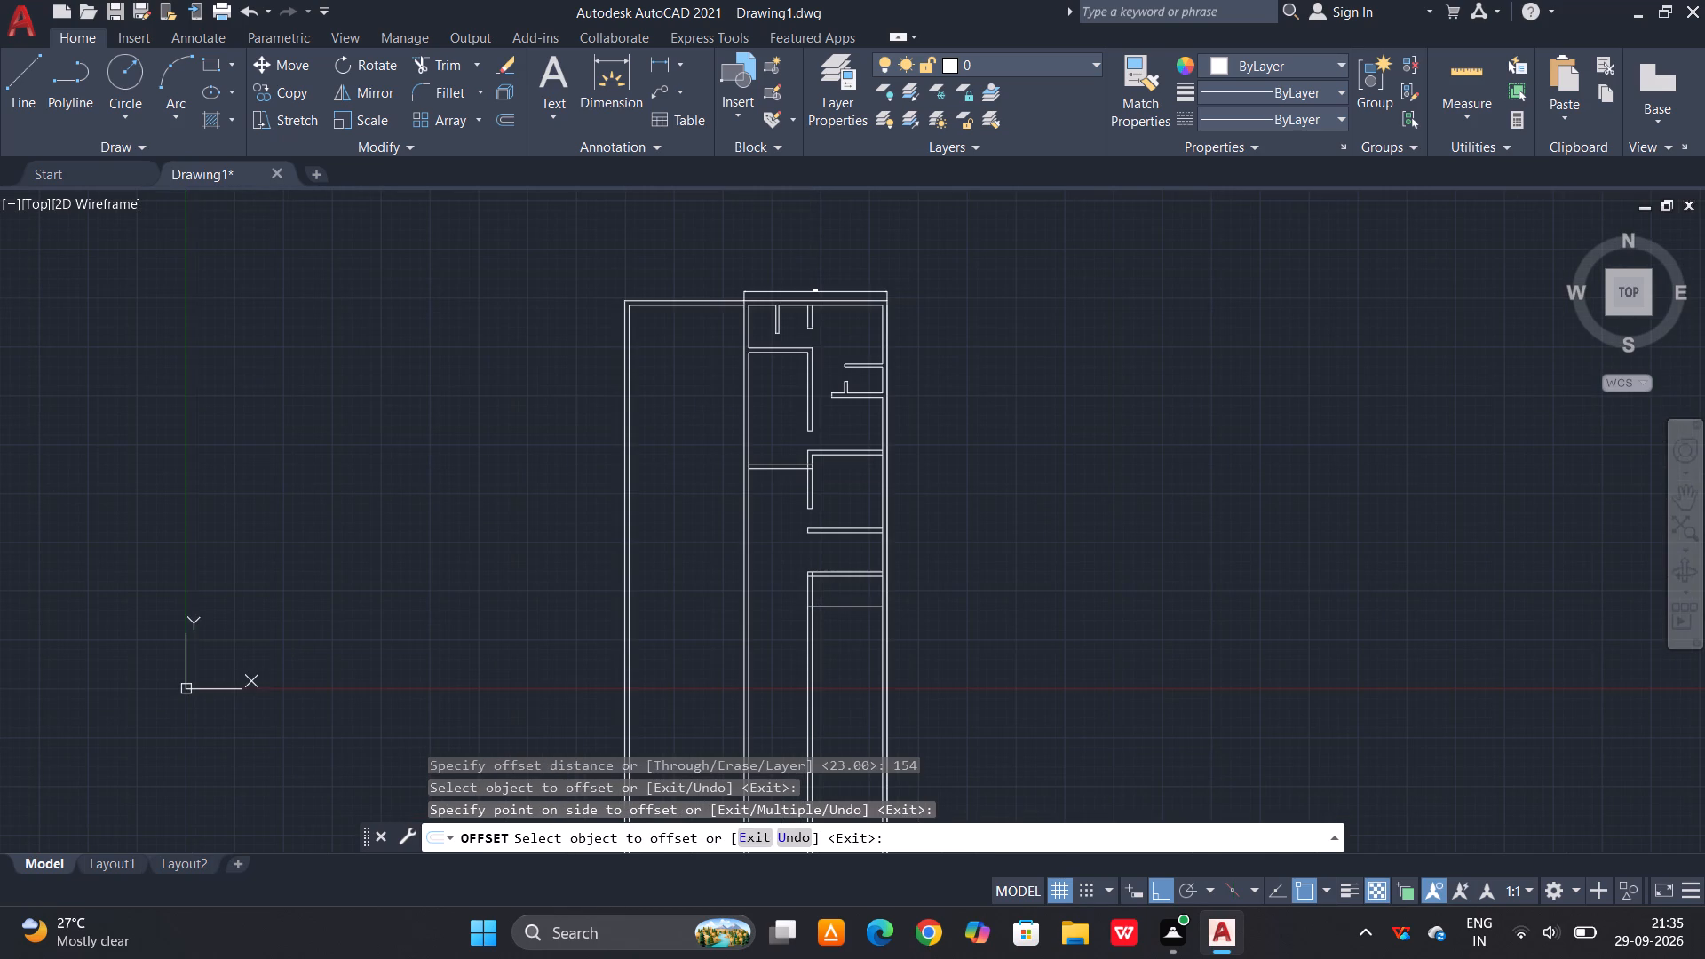
scroll(821, 593, up, 2)
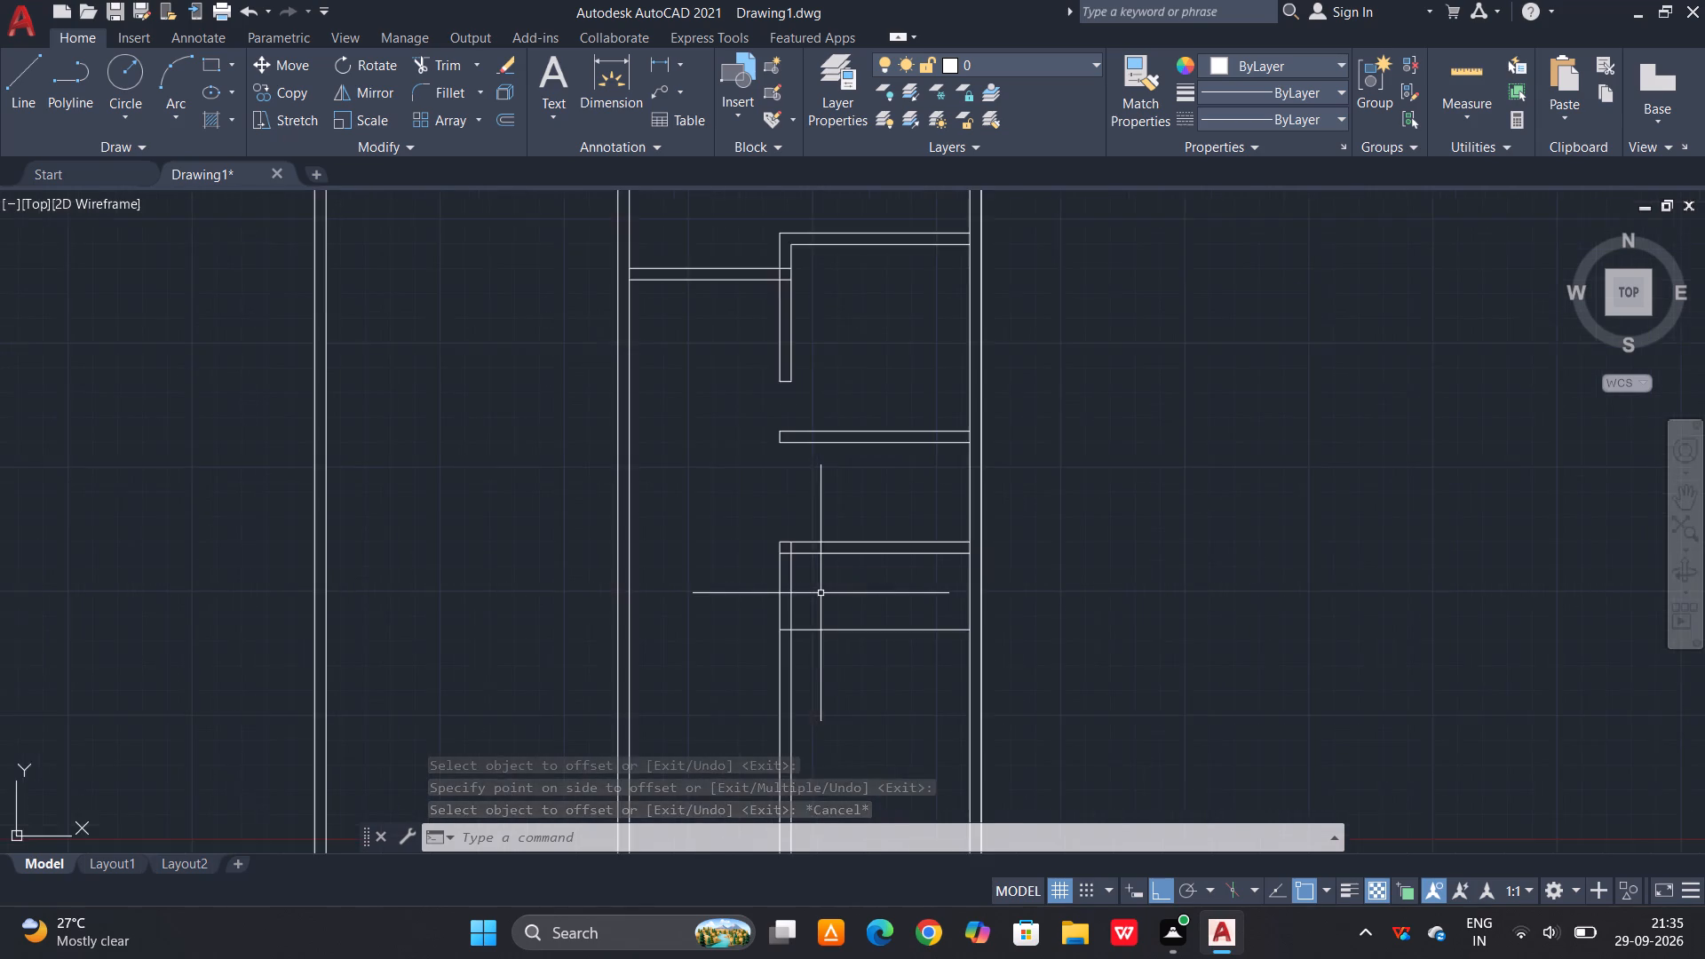
Offset the outer line of the plan's top wall 460 downward.
scroll(827, 593, down, 3)
scroll(803, 549, up, 2)
middle_drag(796, 544, 848, 656)
key(Escape)
key(Escape)
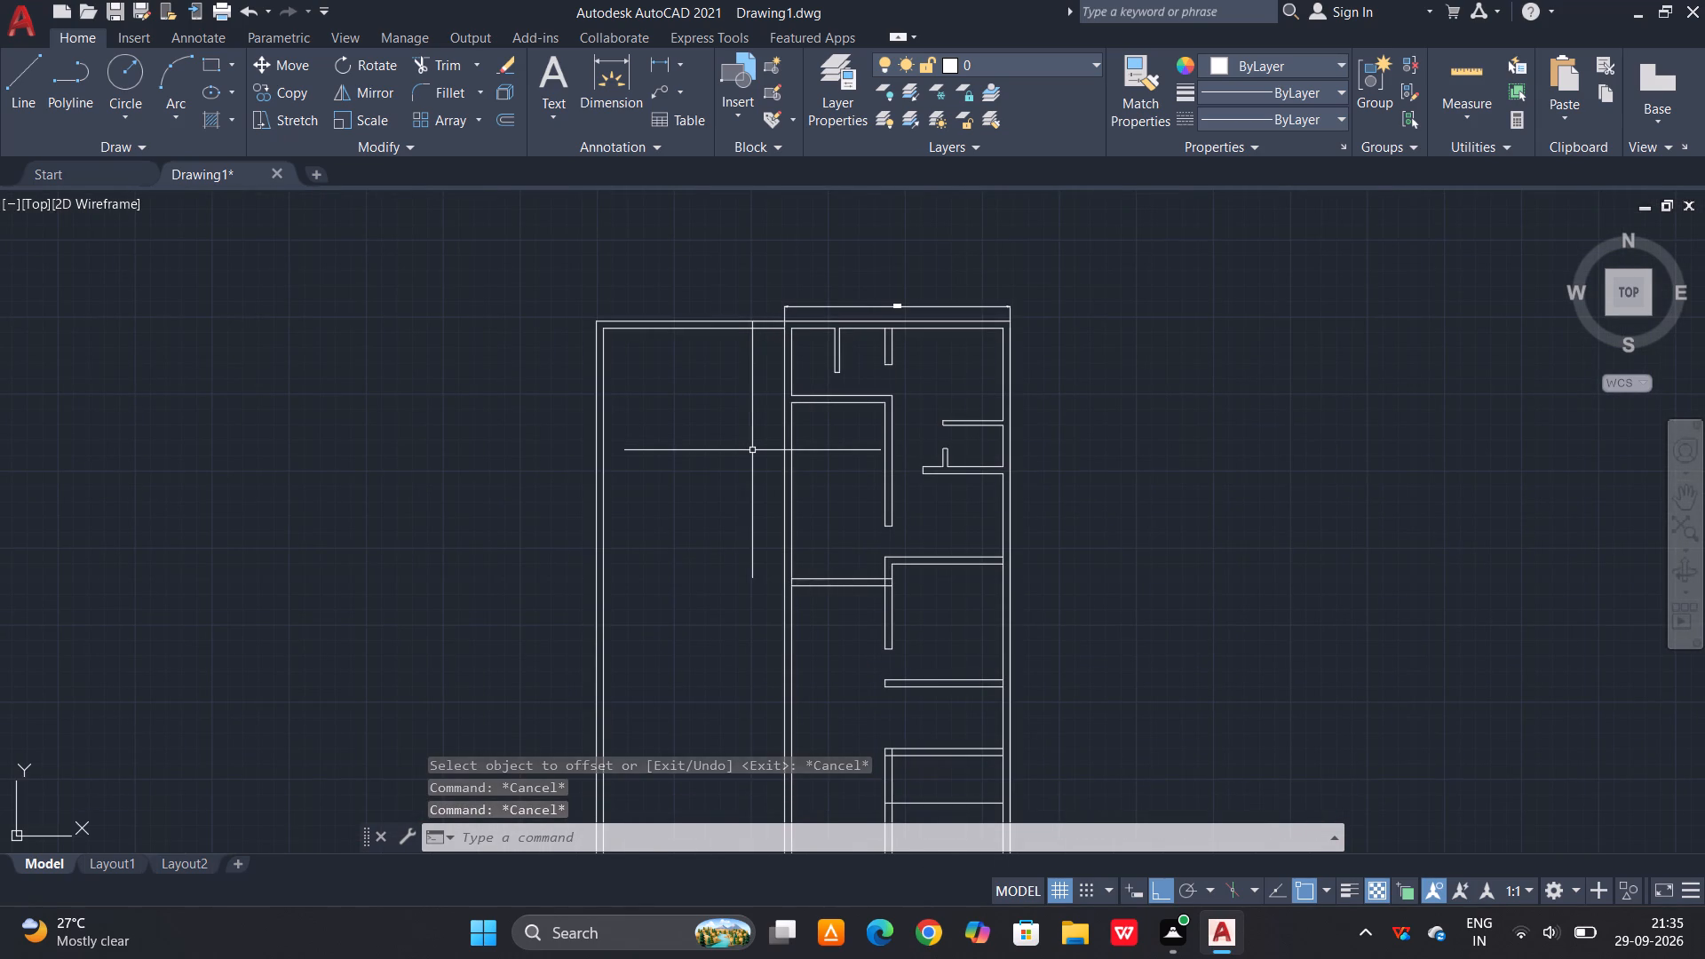
key(Escape)
text(O 460)
key(space)
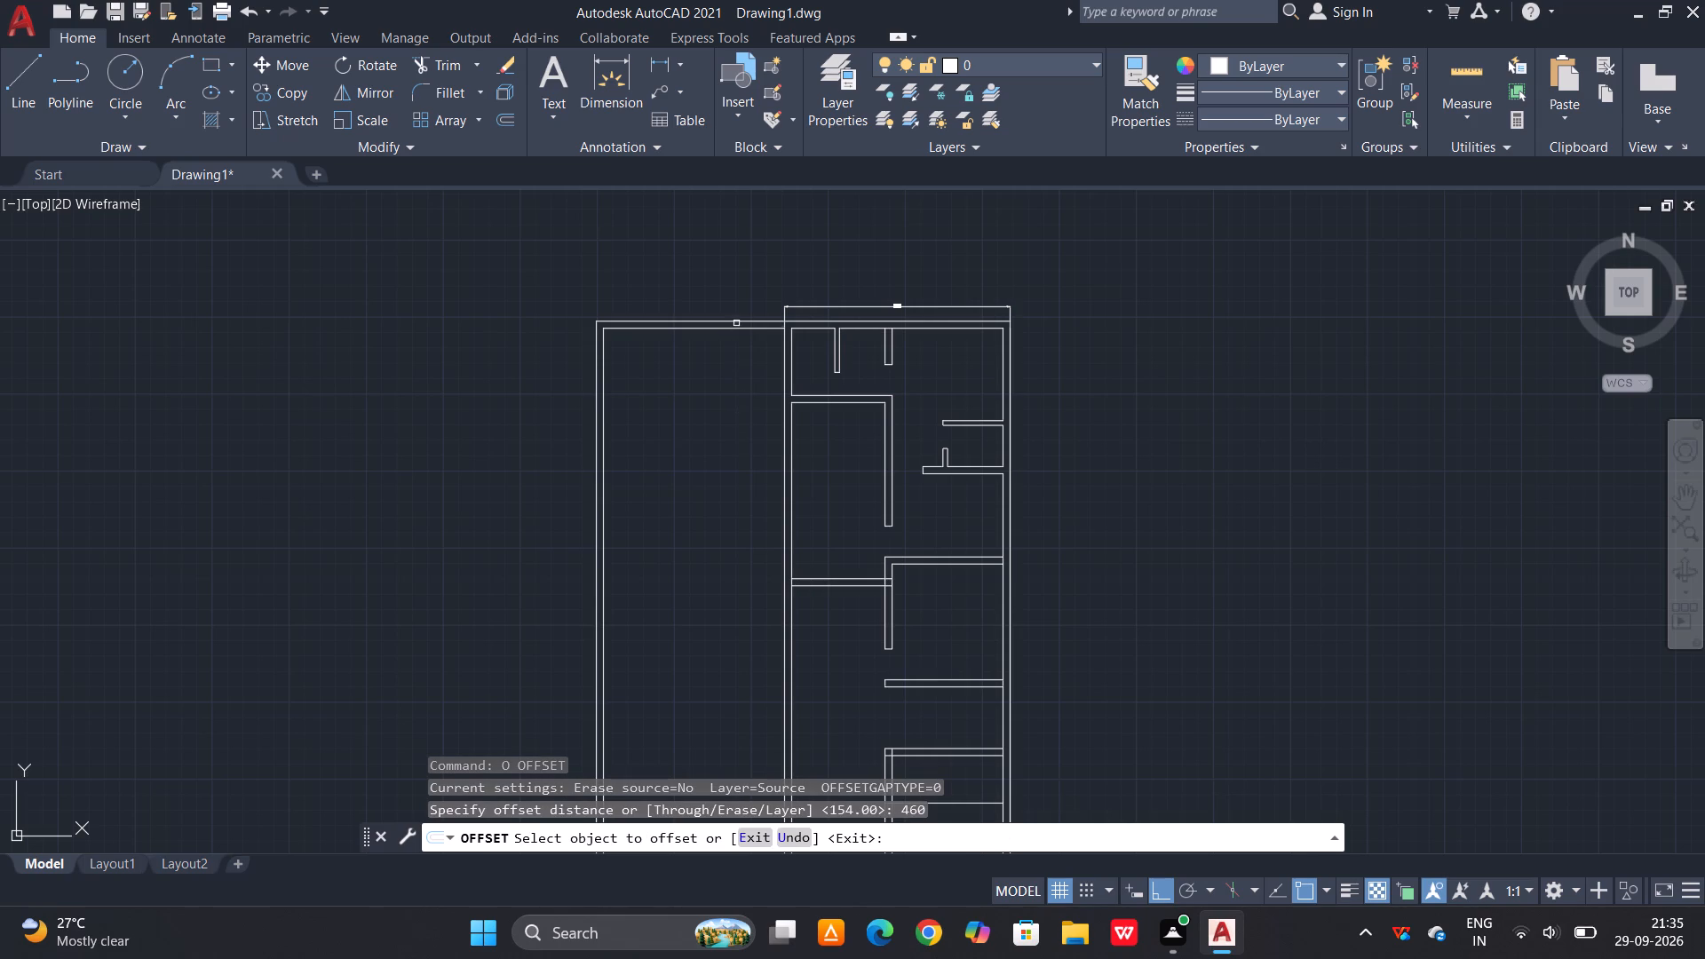
click(736, 320)
click(712, 501)
key(Escape)
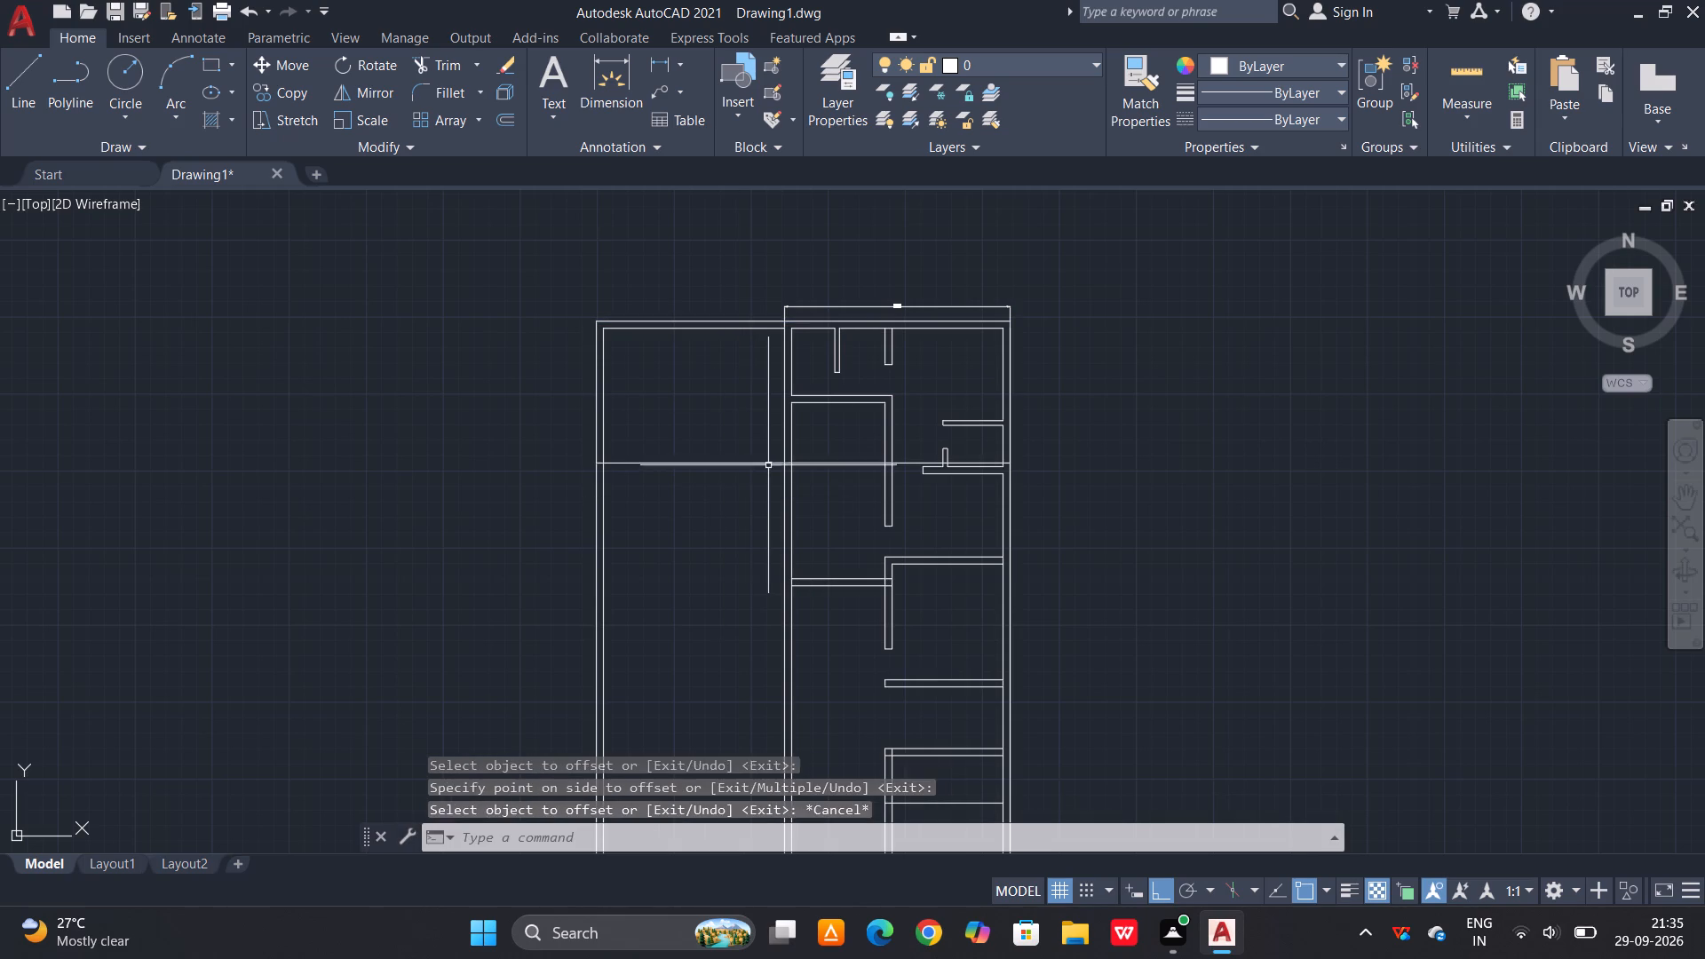
Trim the 460 offset line at the middle vertical wall and erase its remainder across the right-hand rooms.
key(Escape)
text(TR)
key(space)
key(space)
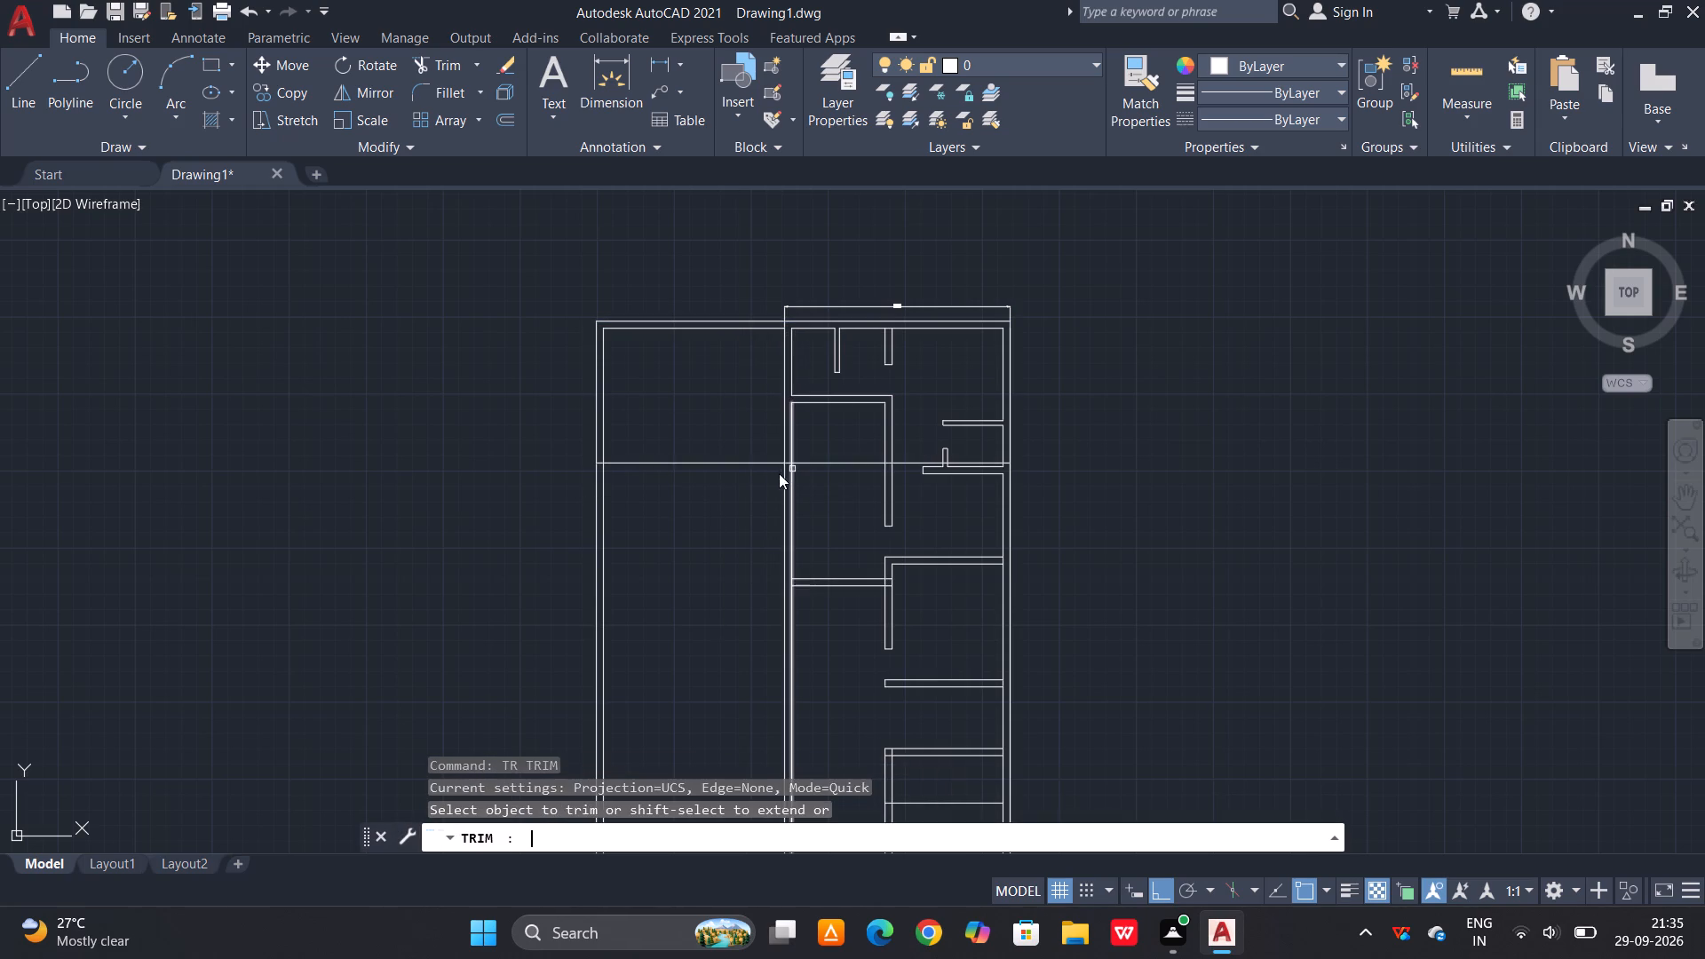
scroll(779, 473, up, 3)
click(793, 430)
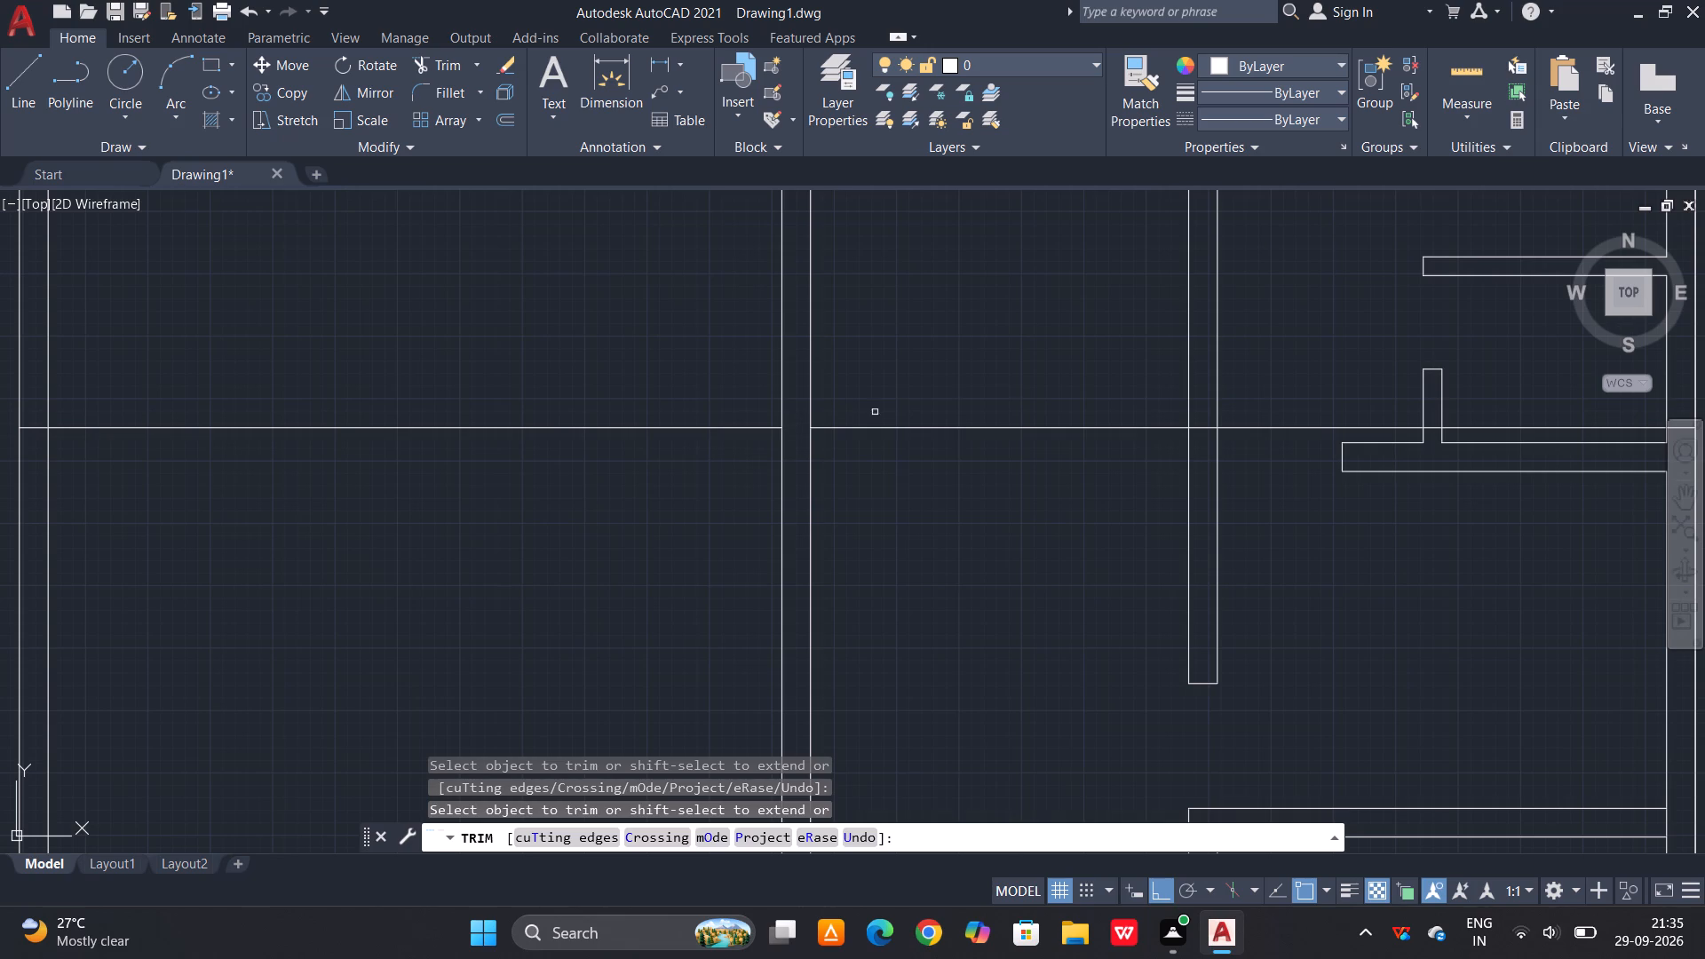
key(Escape)
drag(909, 415, 909, 427)
click(895, 479)
key(Delete)
scroll(912, 493, down, 3)
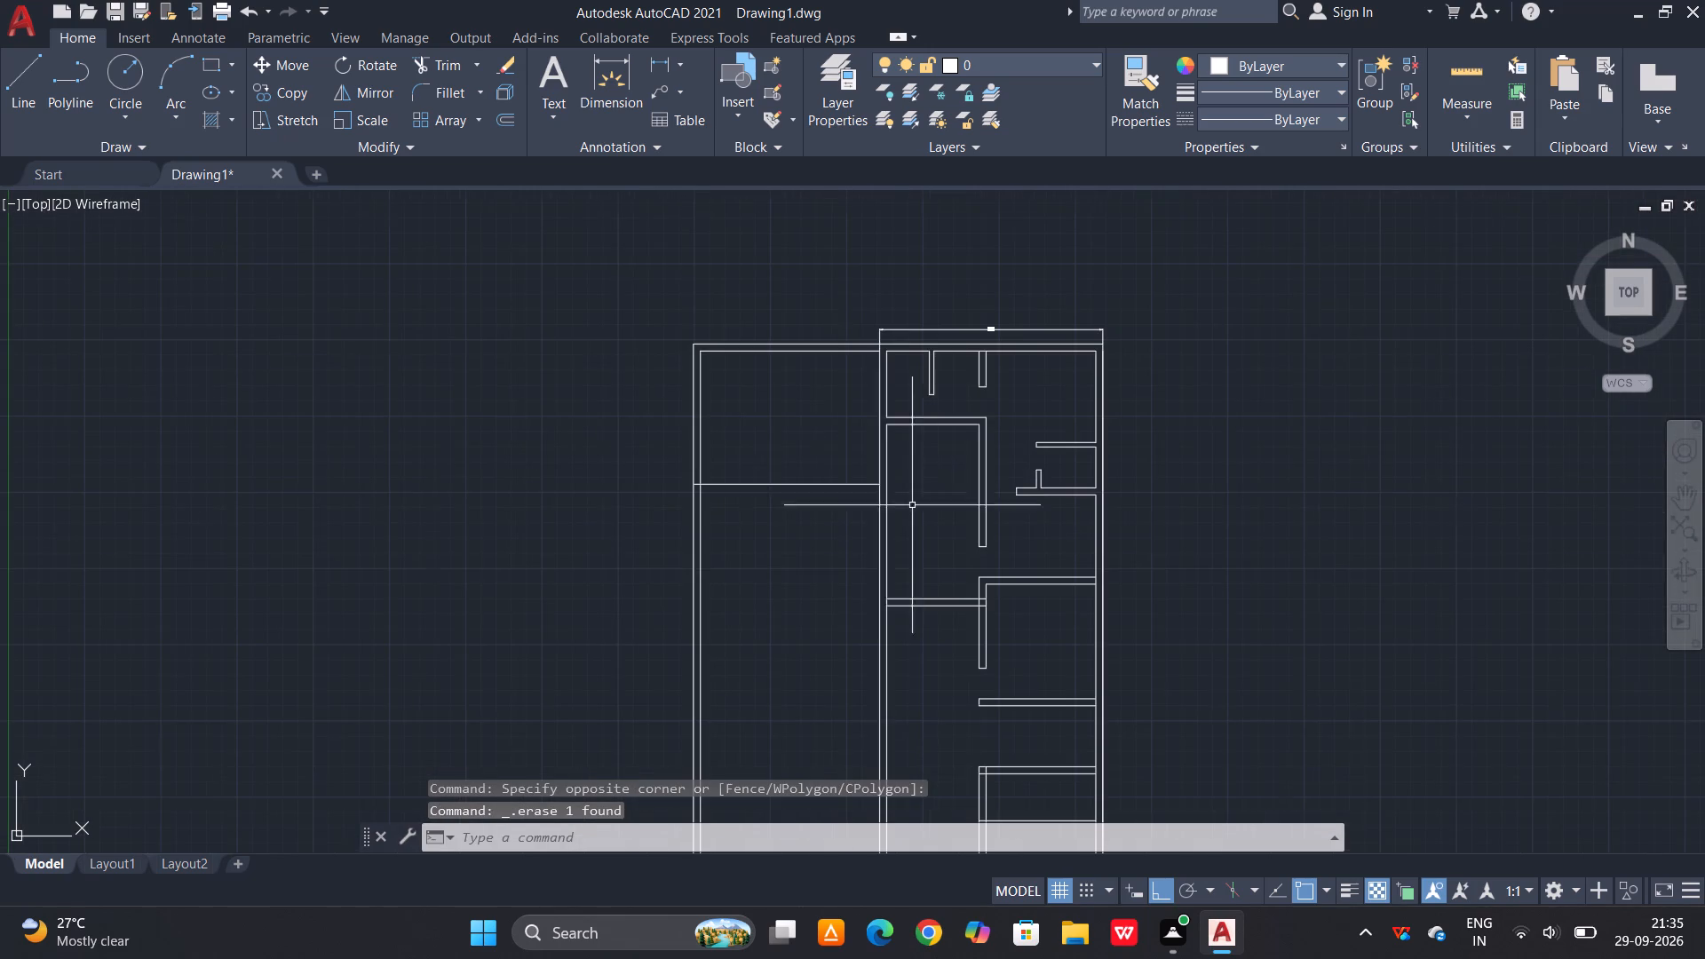
Trim away the left block's top and left wall lines above the 460 offset line.
key(Escape)
key(t)
key(r)
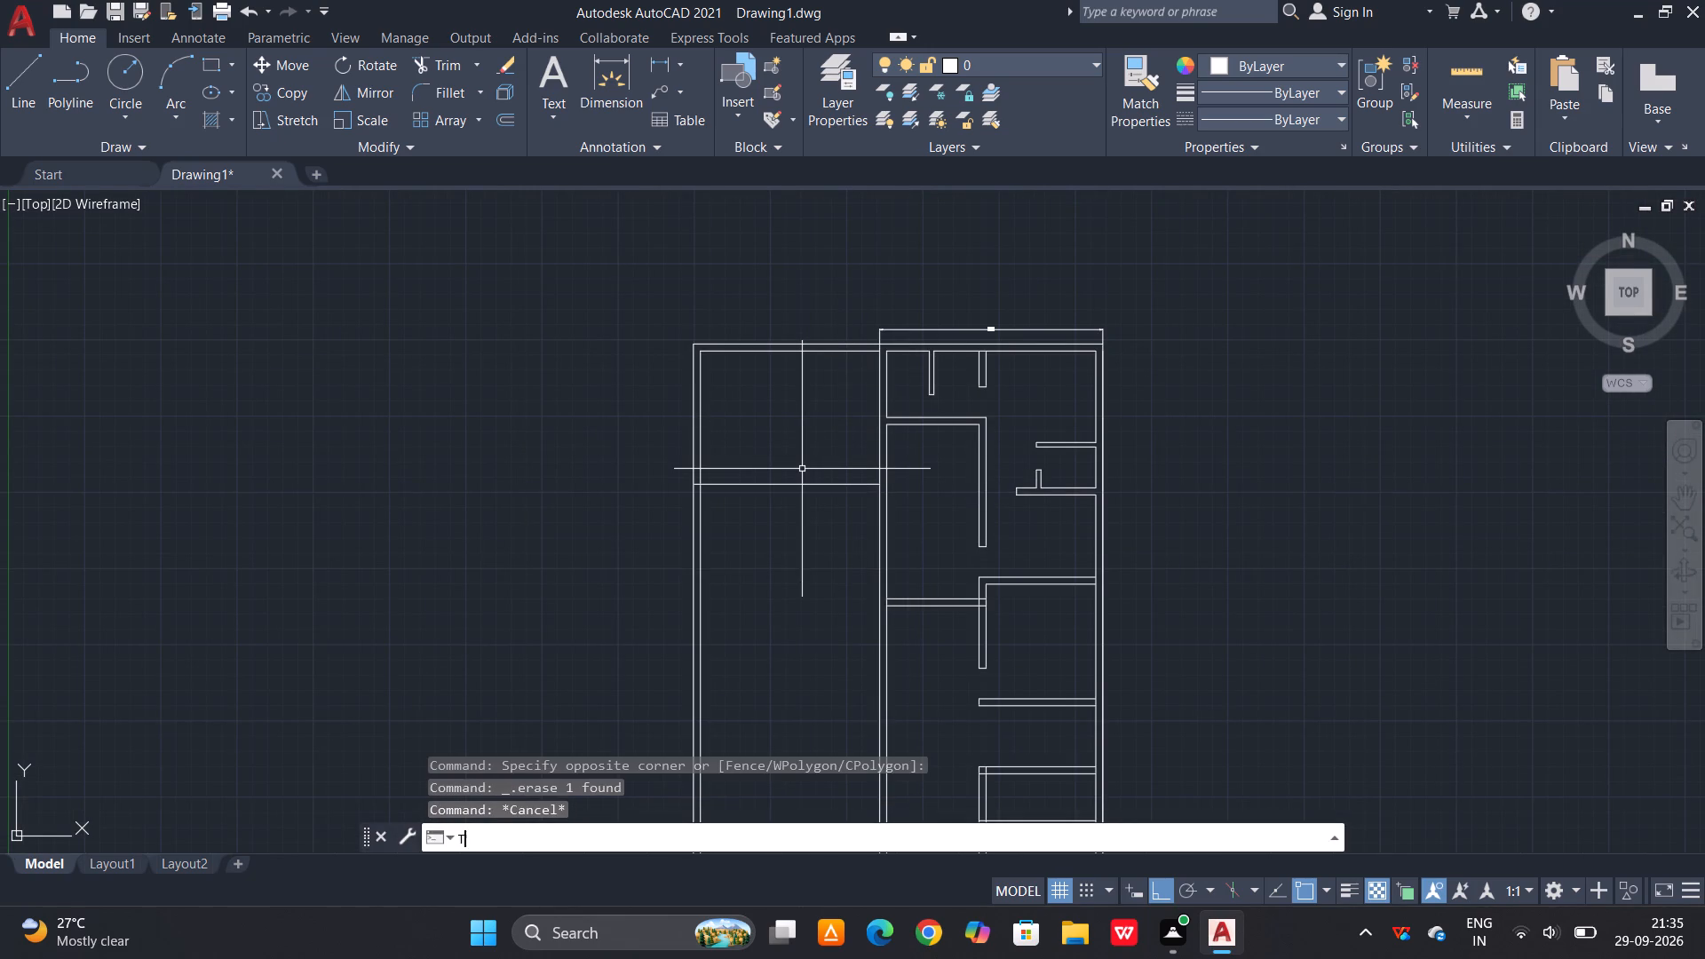
key(space)
key(space)
drag(825, 311, 824, 322)
click(675, 442)
key(Escape)
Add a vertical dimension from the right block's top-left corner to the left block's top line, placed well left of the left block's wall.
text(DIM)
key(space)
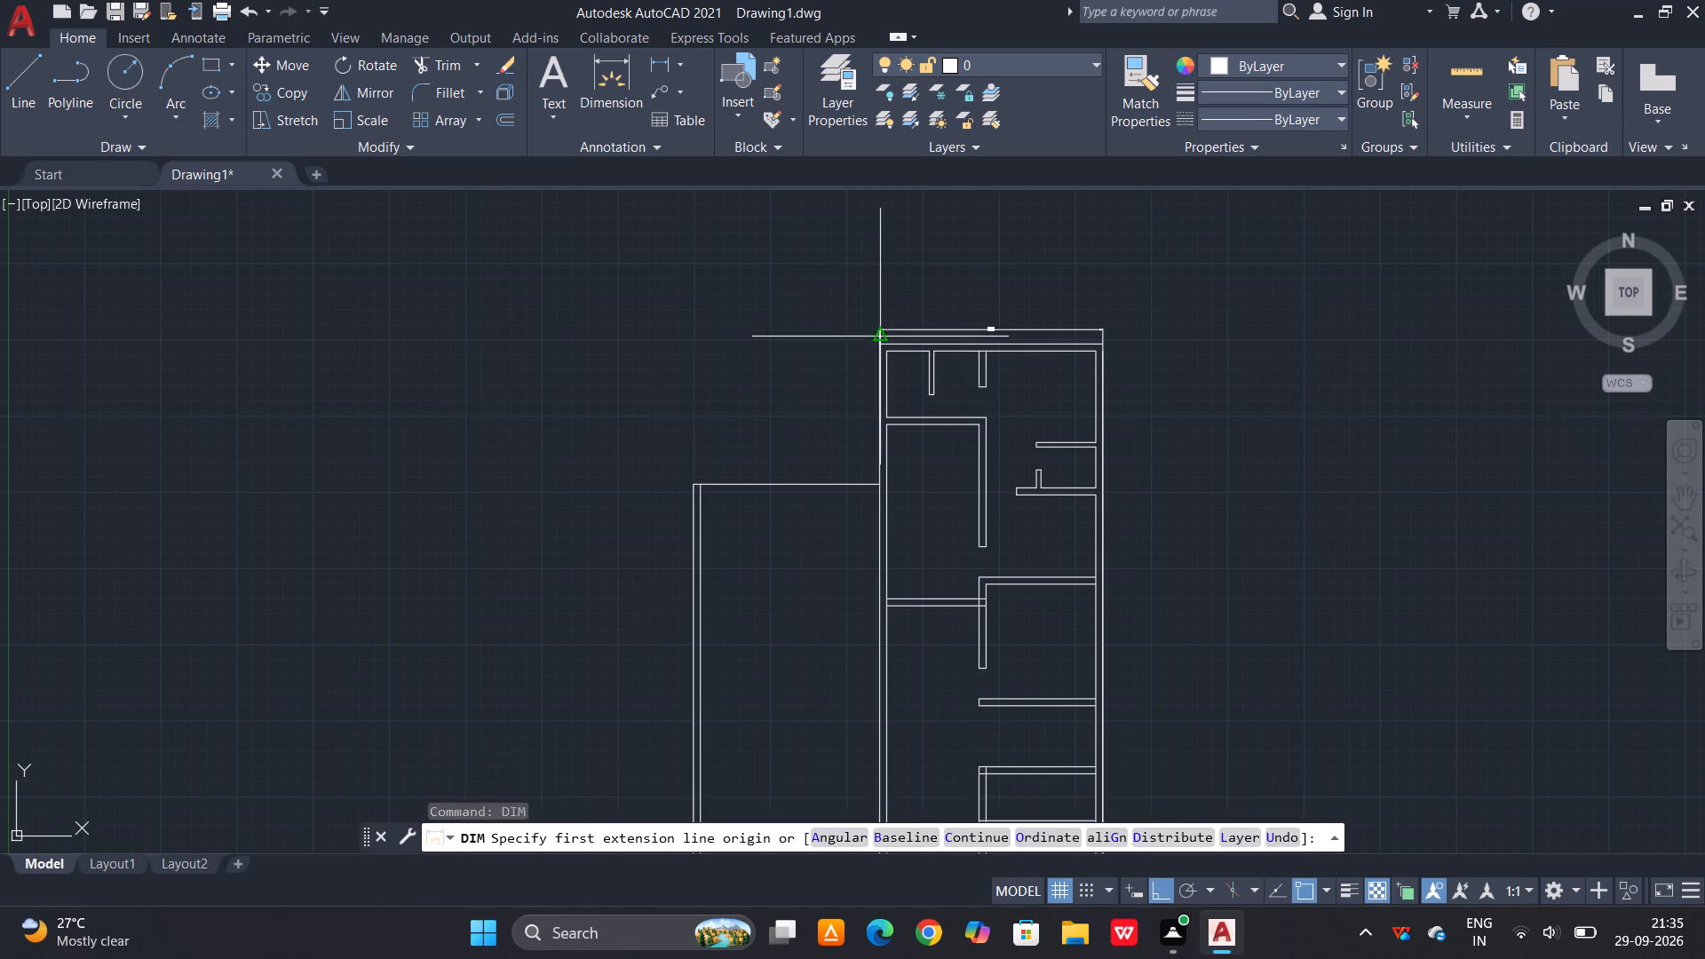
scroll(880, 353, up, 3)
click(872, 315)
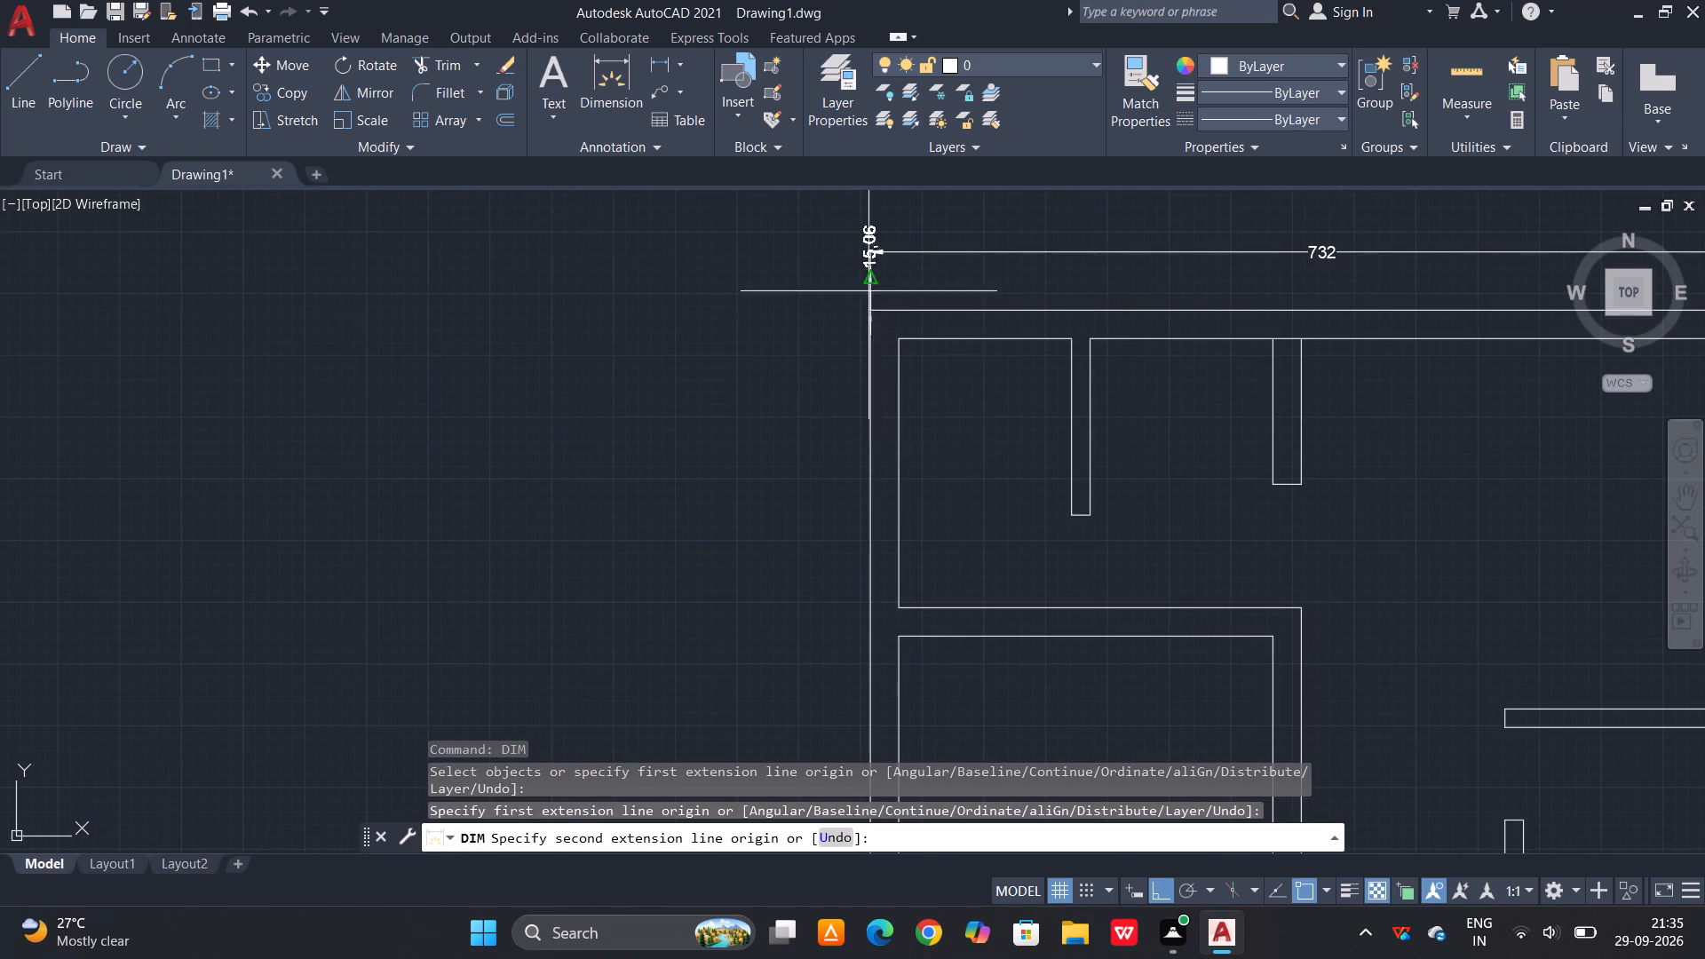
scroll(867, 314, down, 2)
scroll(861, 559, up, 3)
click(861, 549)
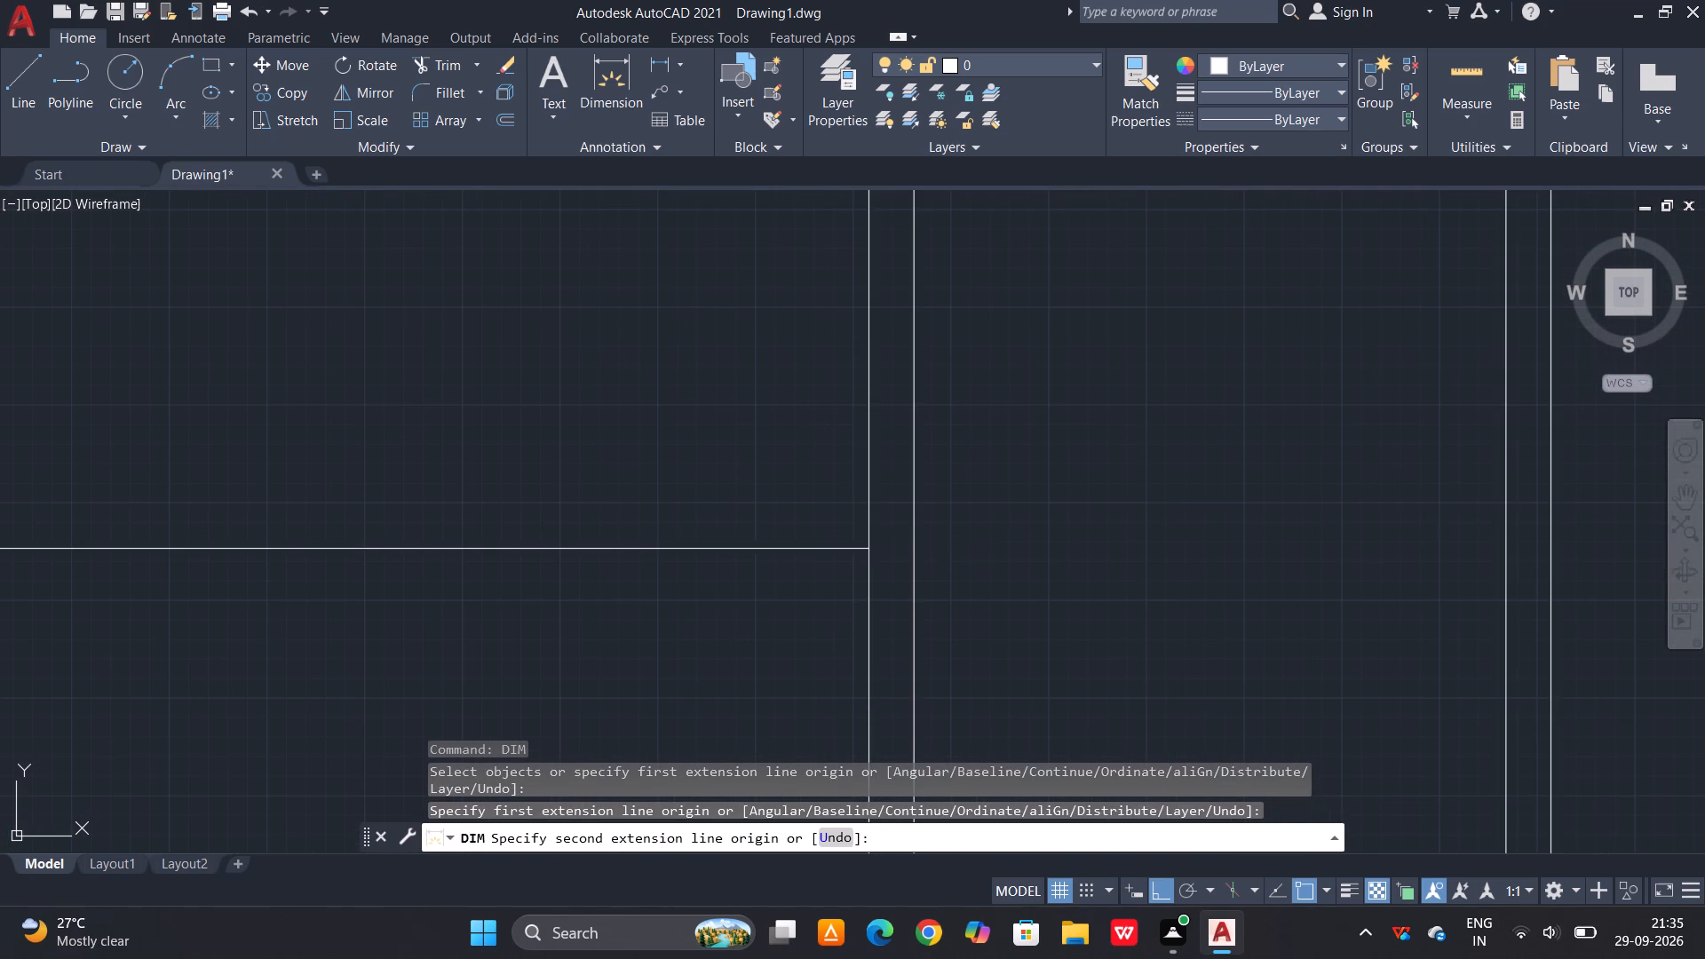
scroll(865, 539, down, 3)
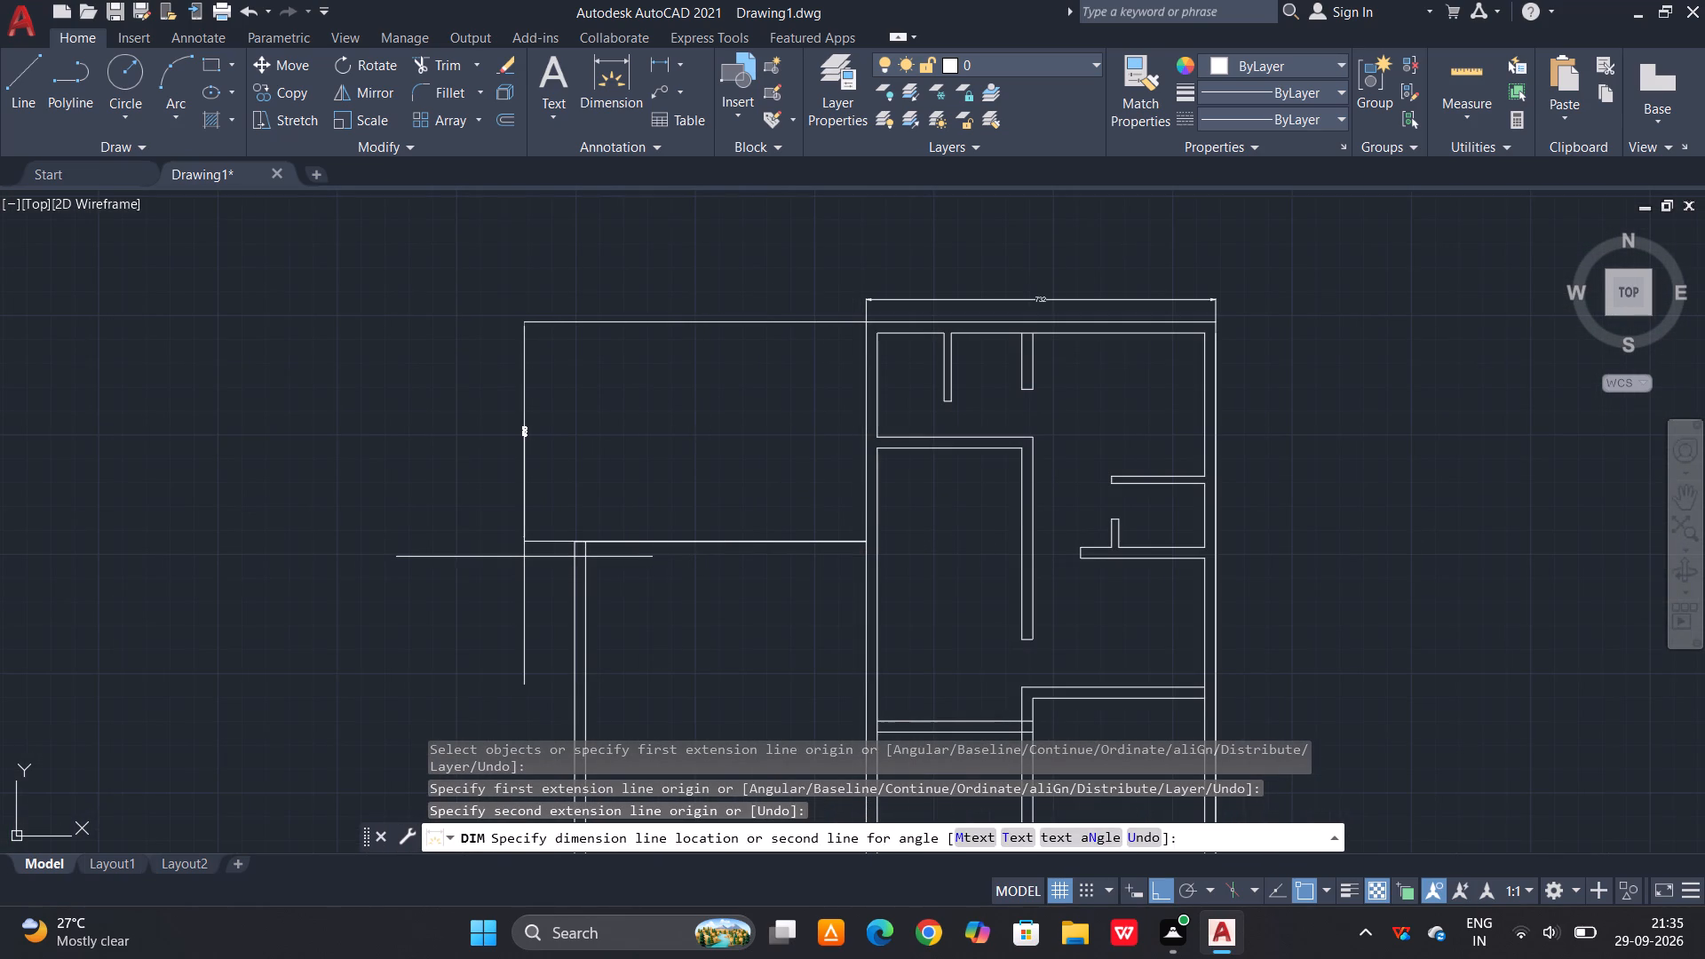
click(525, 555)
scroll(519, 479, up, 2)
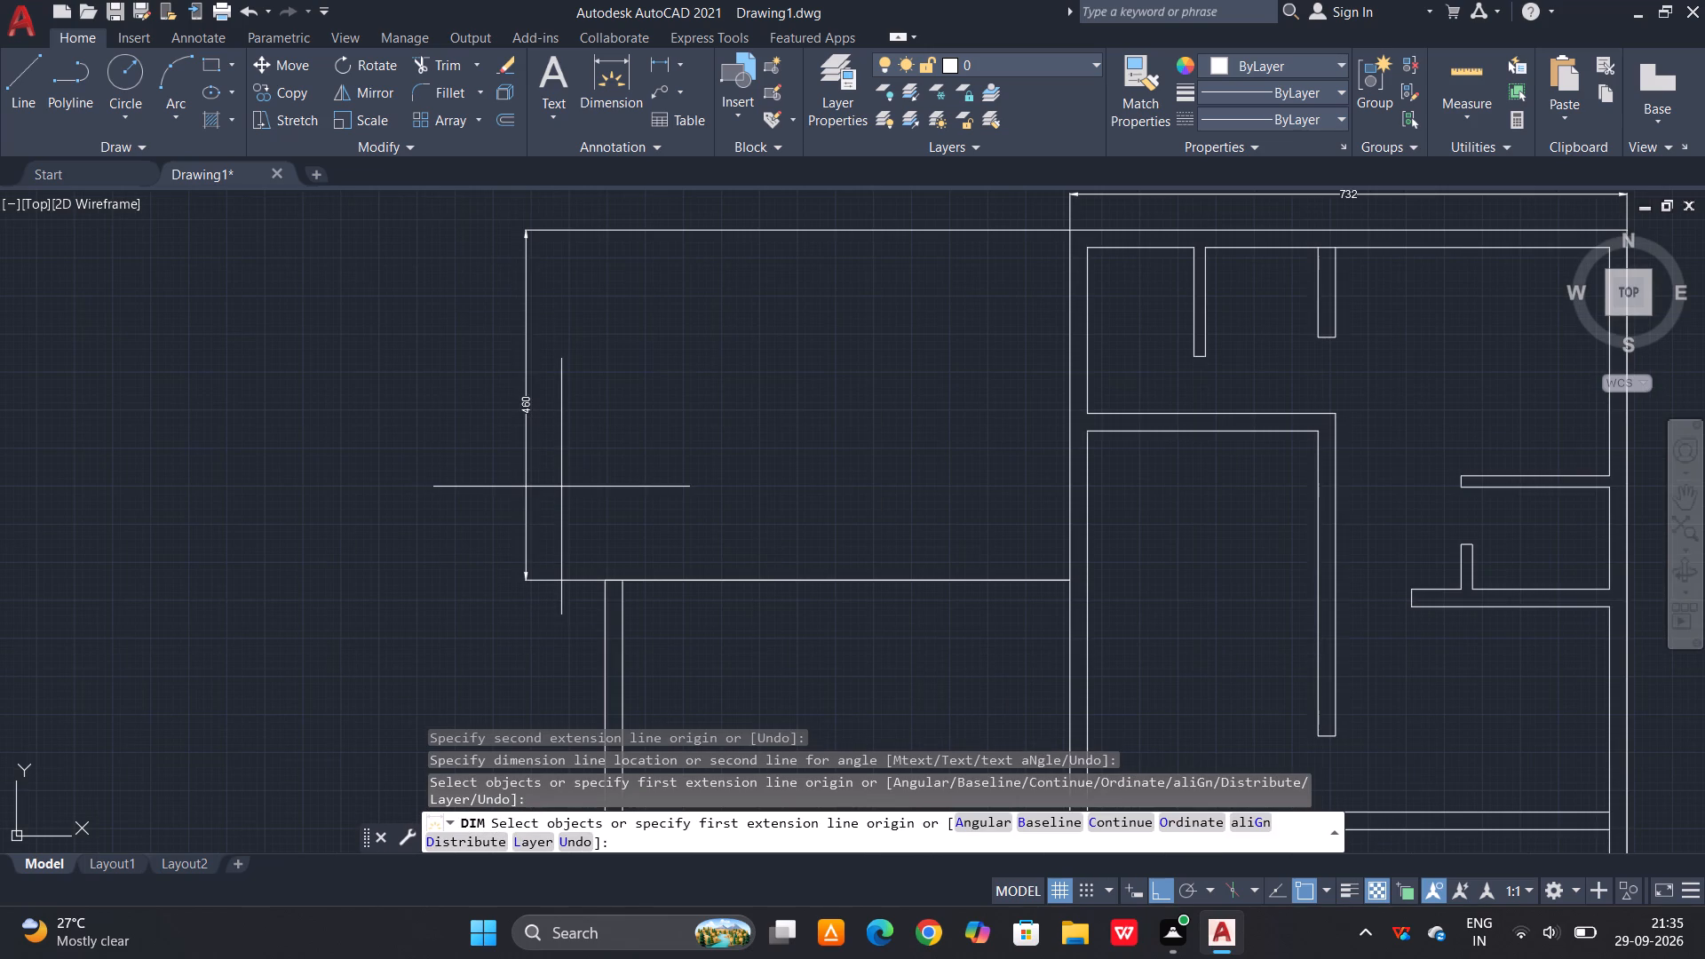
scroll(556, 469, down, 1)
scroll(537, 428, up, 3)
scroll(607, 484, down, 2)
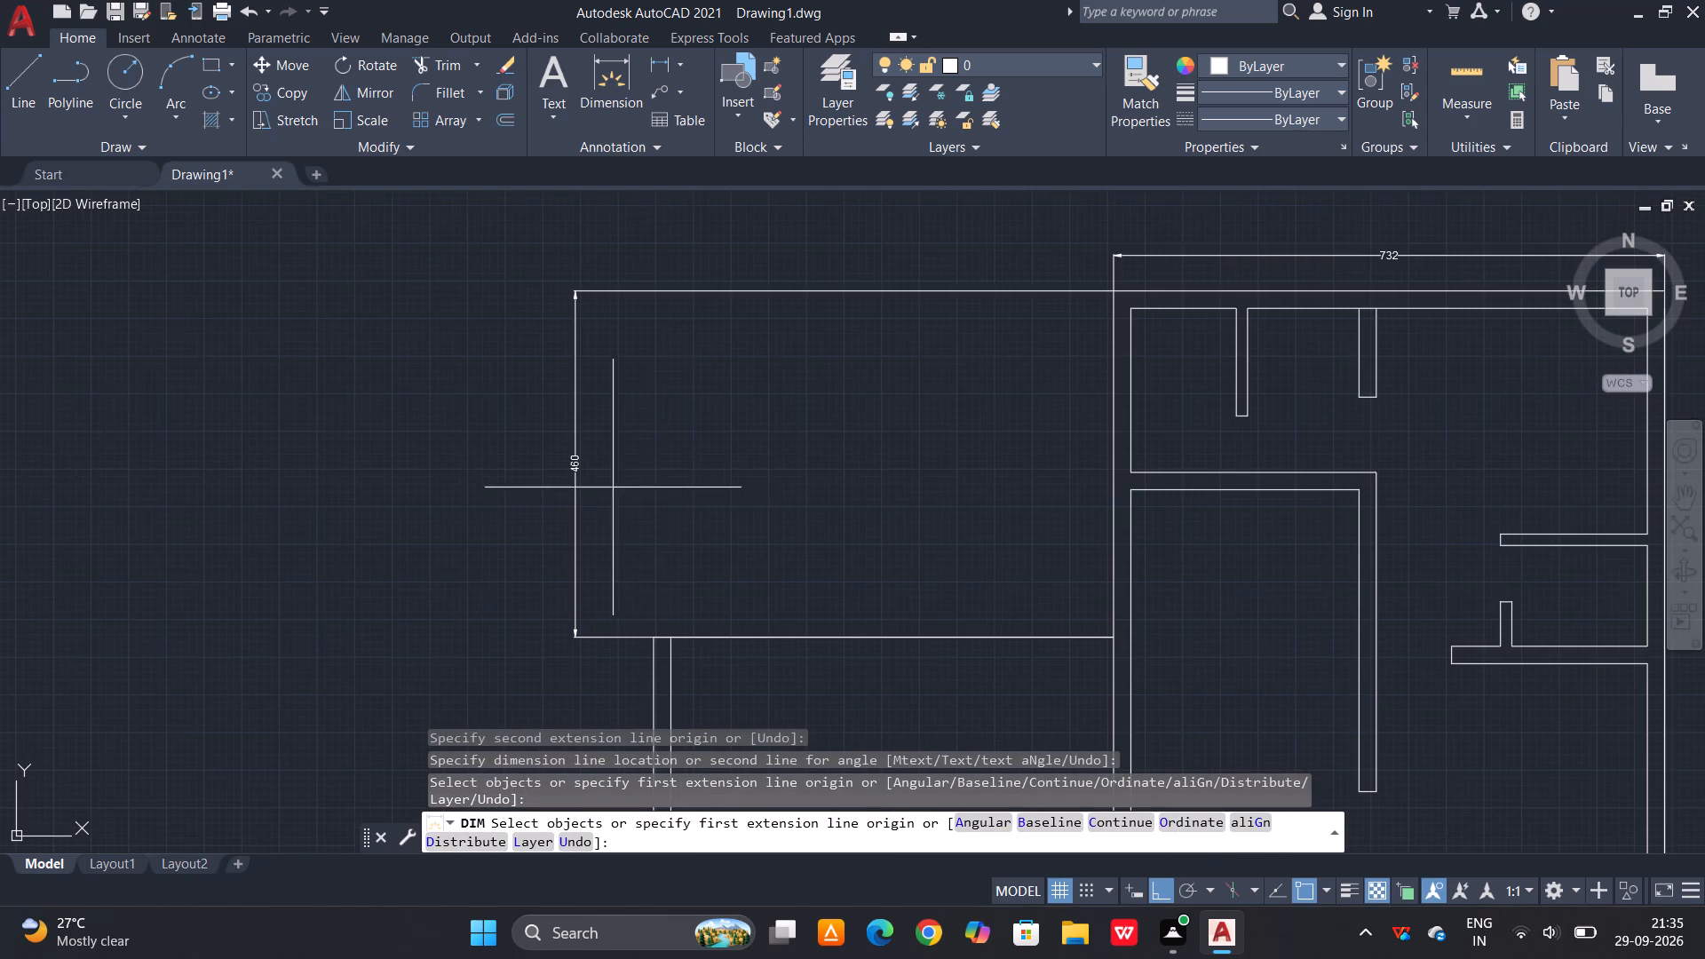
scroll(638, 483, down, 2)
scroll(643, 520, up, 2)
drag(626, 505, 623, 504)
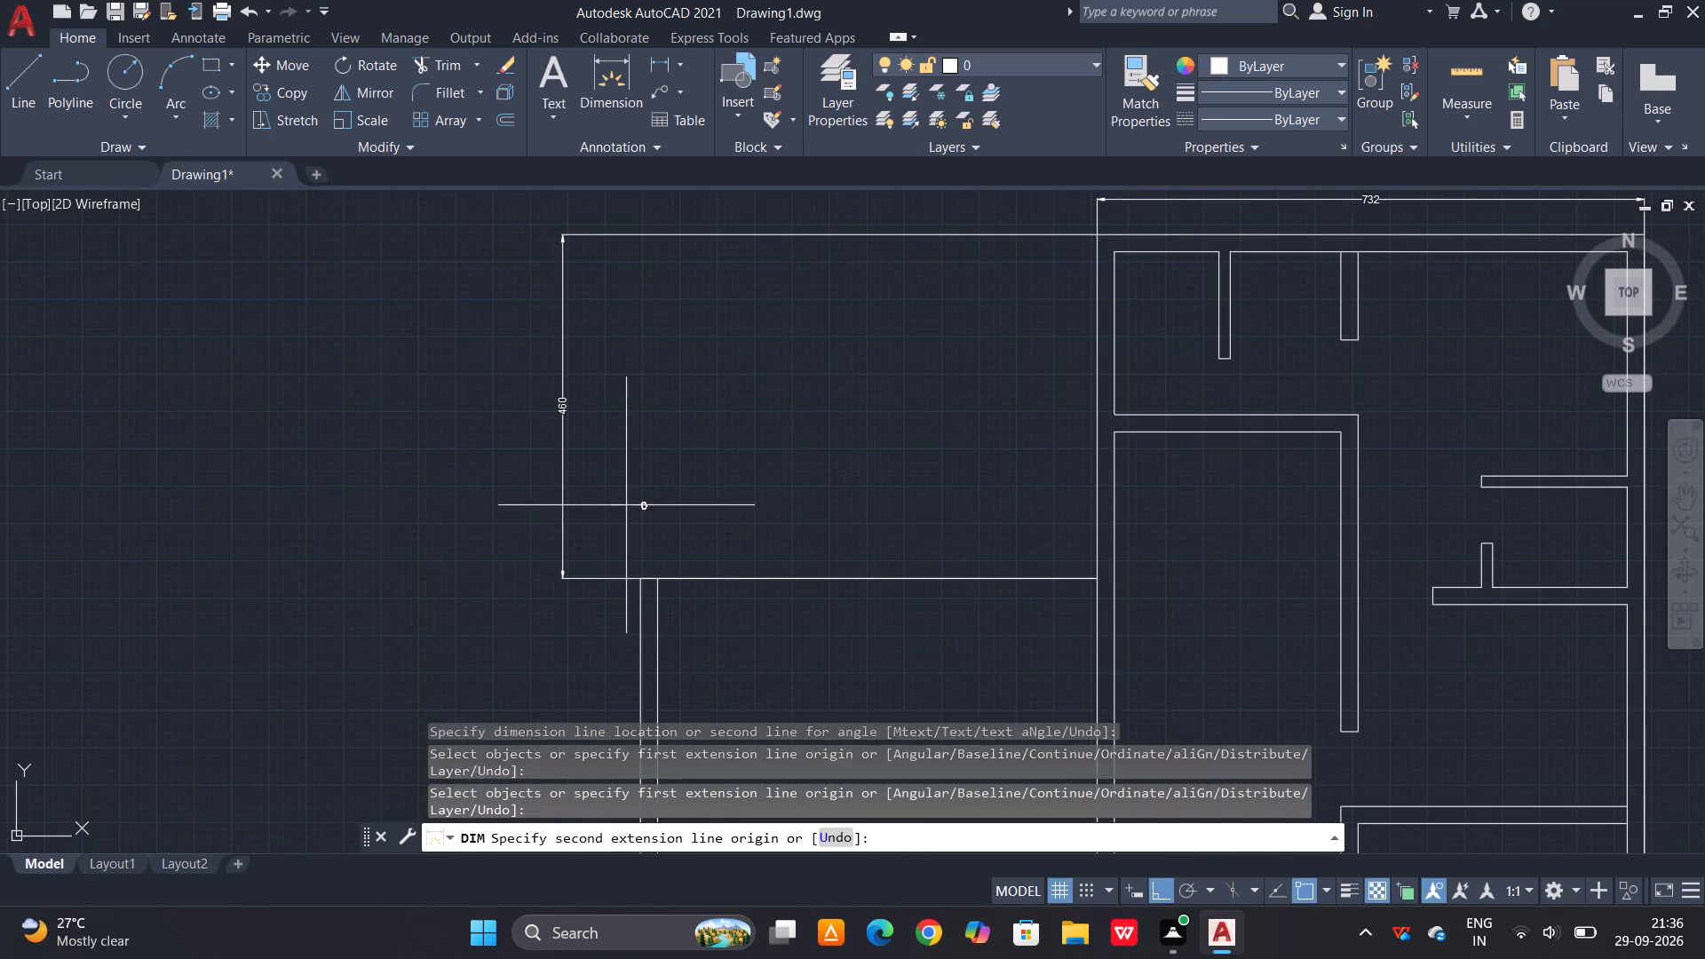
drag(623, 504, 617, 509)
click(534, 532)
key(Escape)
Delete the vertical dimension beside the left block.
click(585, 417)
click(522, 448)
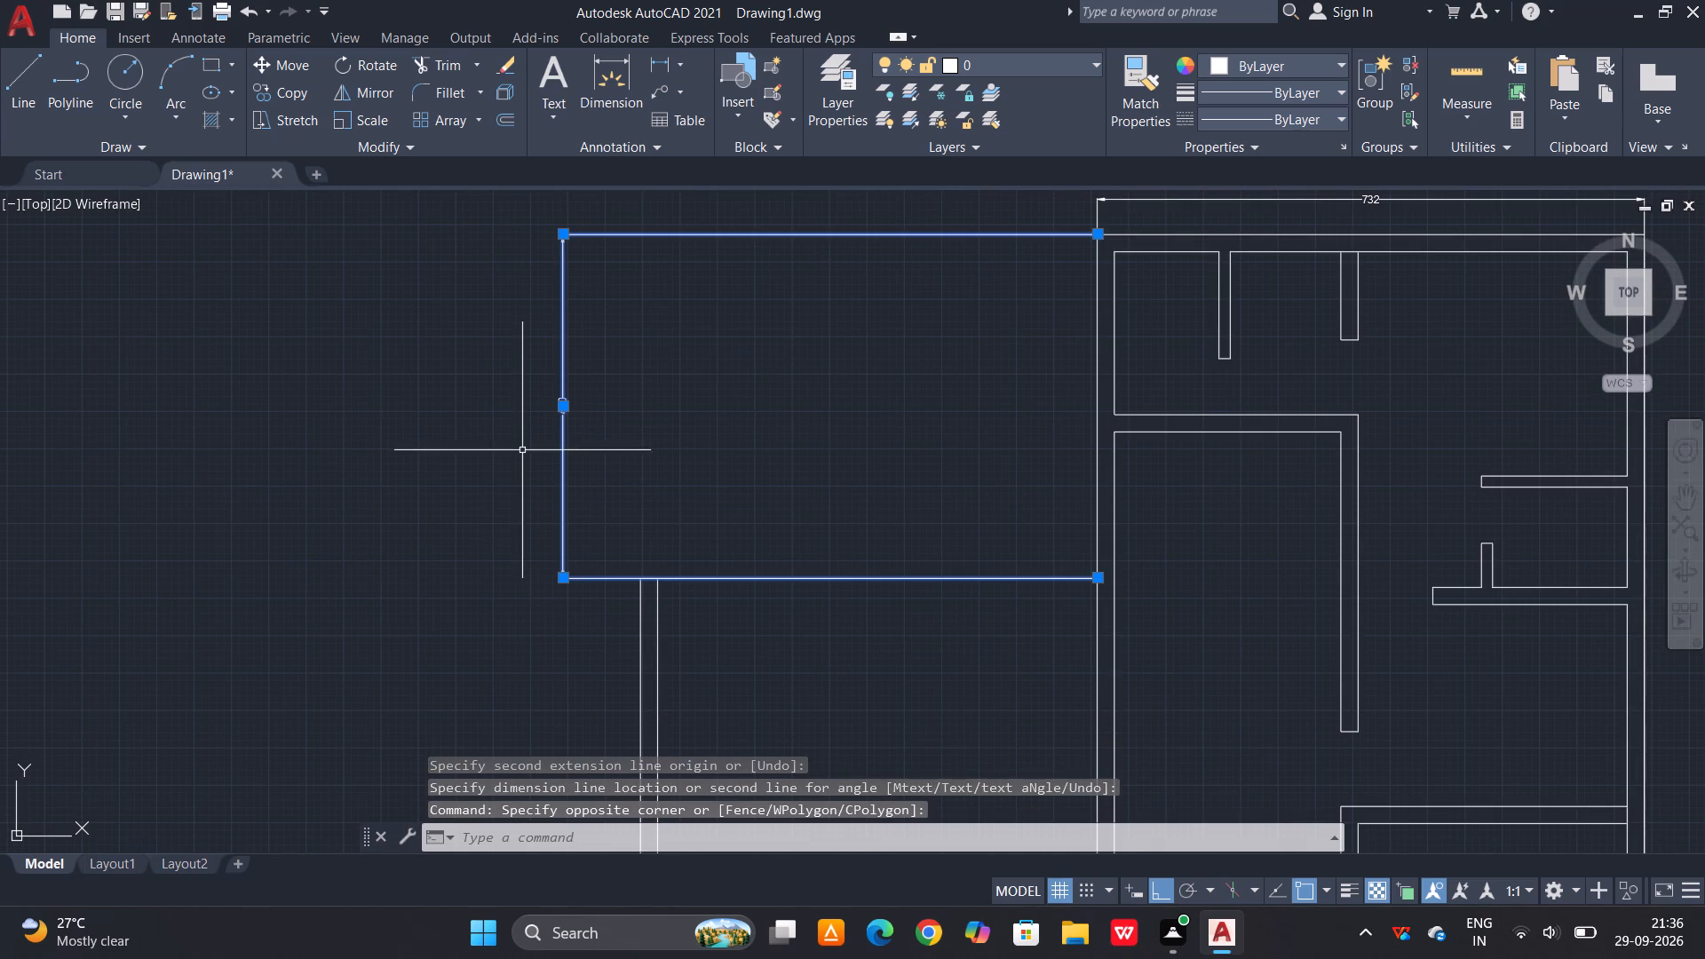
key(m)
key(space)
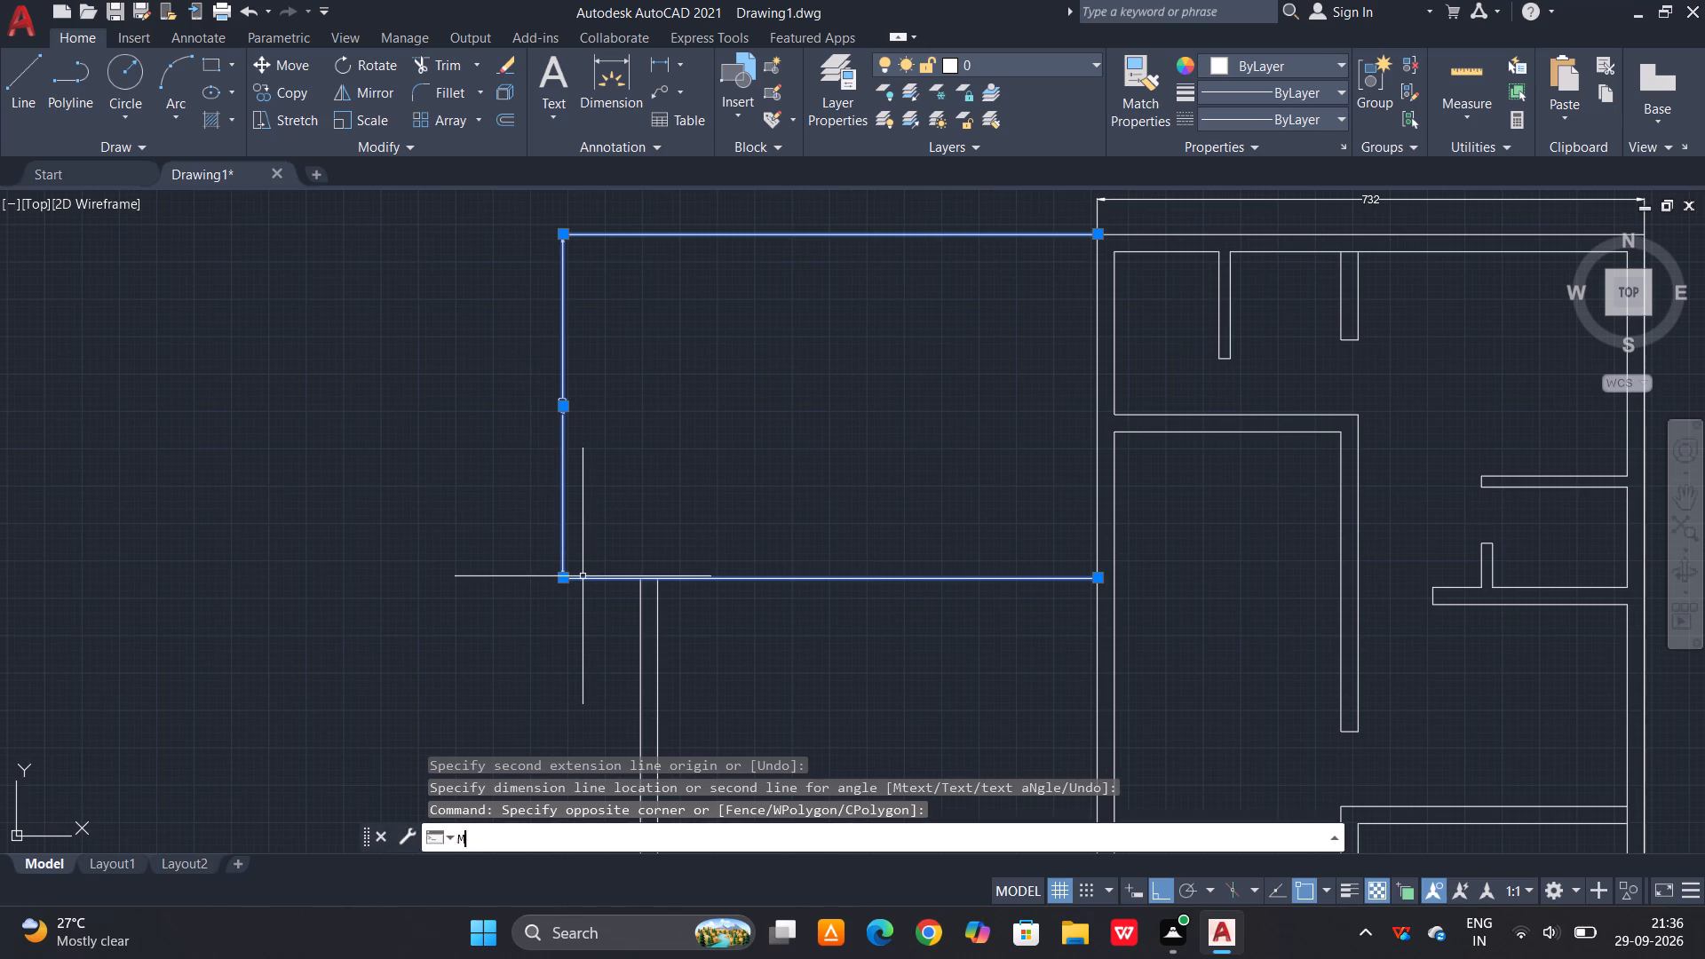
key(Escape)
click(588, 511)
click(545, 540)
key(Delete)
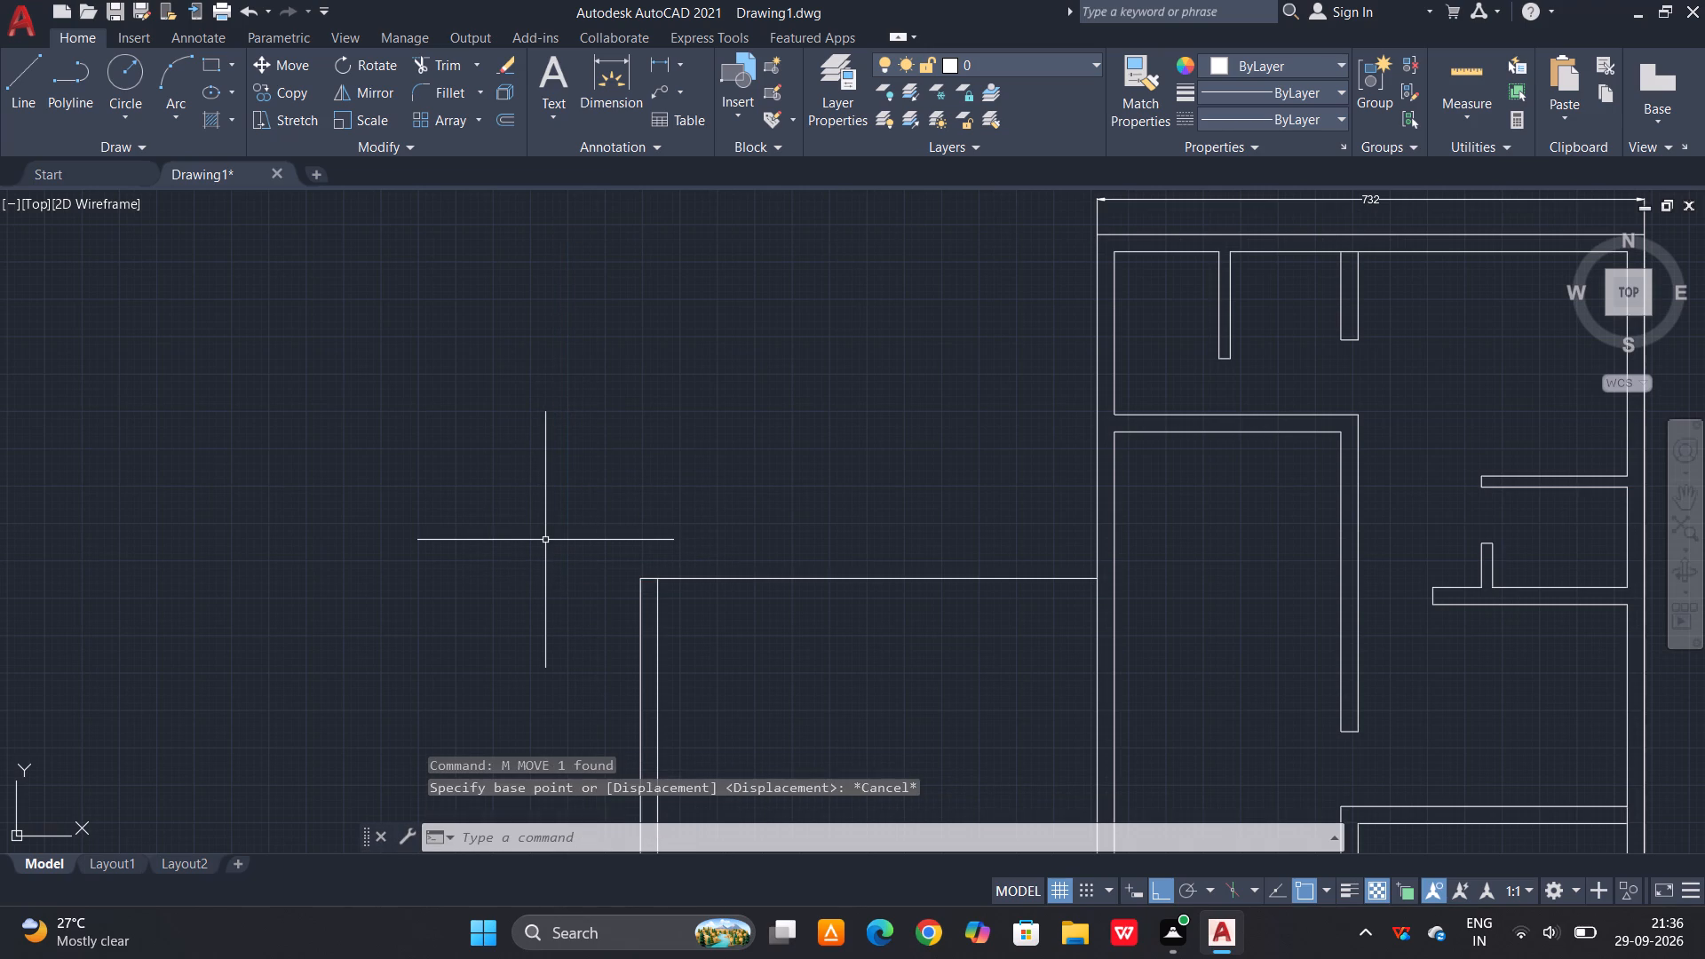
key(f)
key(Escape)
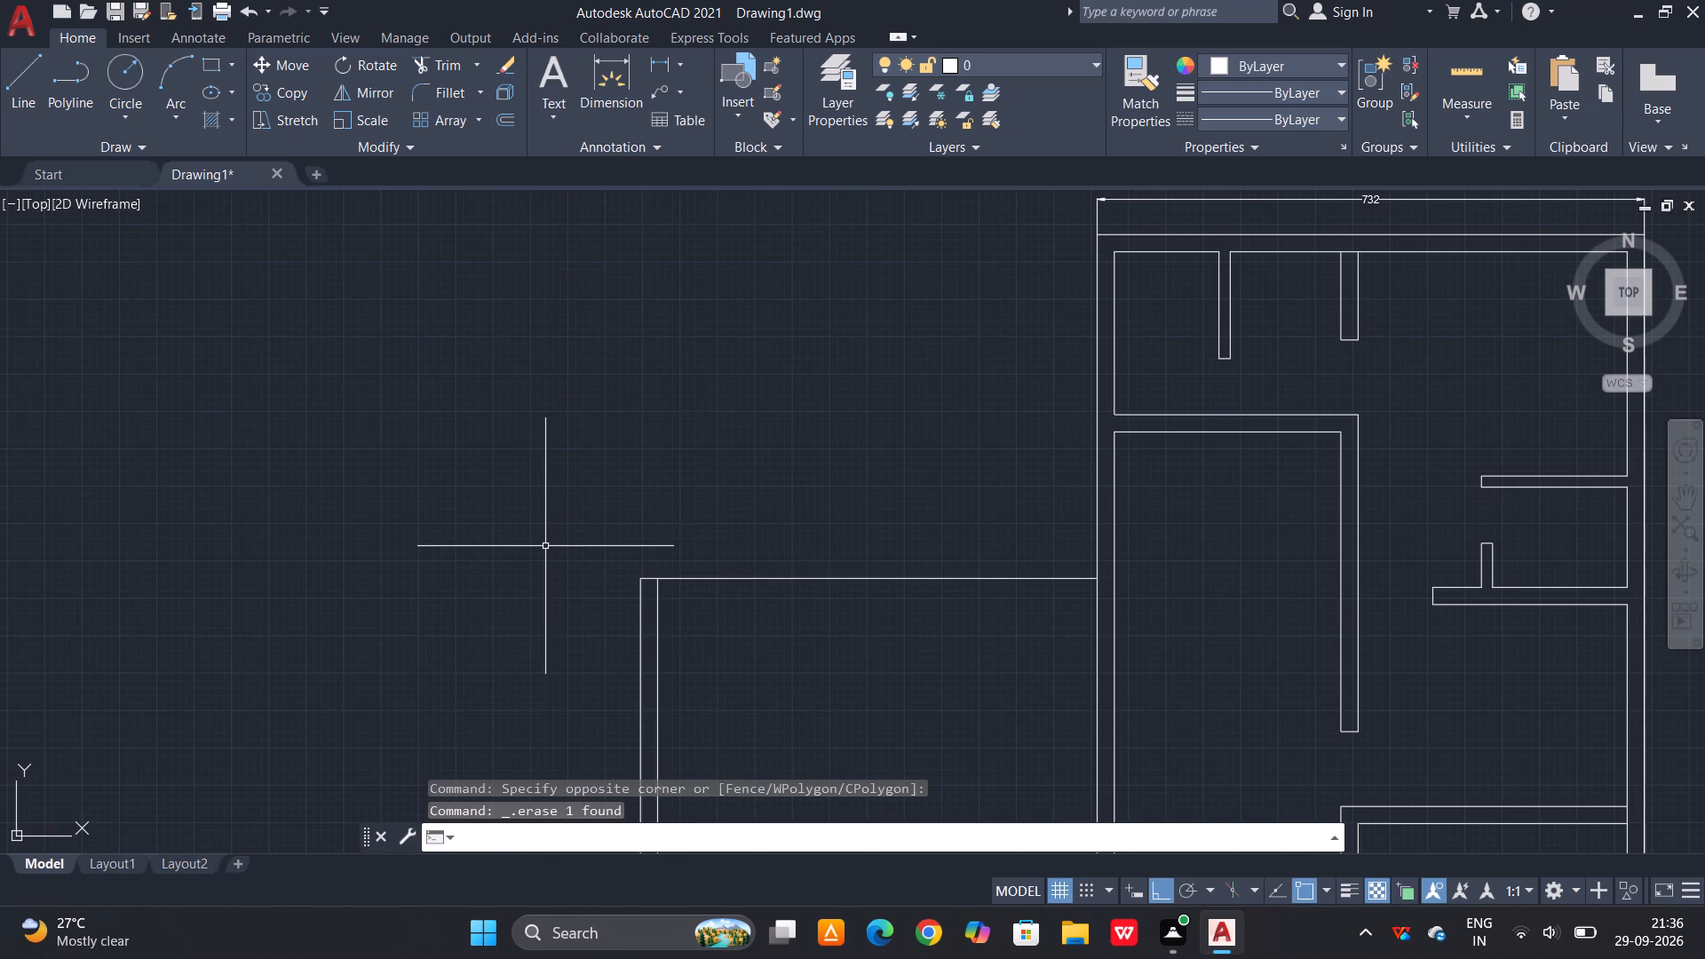
Dimension the vertical setback from the right block's top-left corner to the left block's top line, placed just left of the left block's wall.
text(DIM)
key(space)
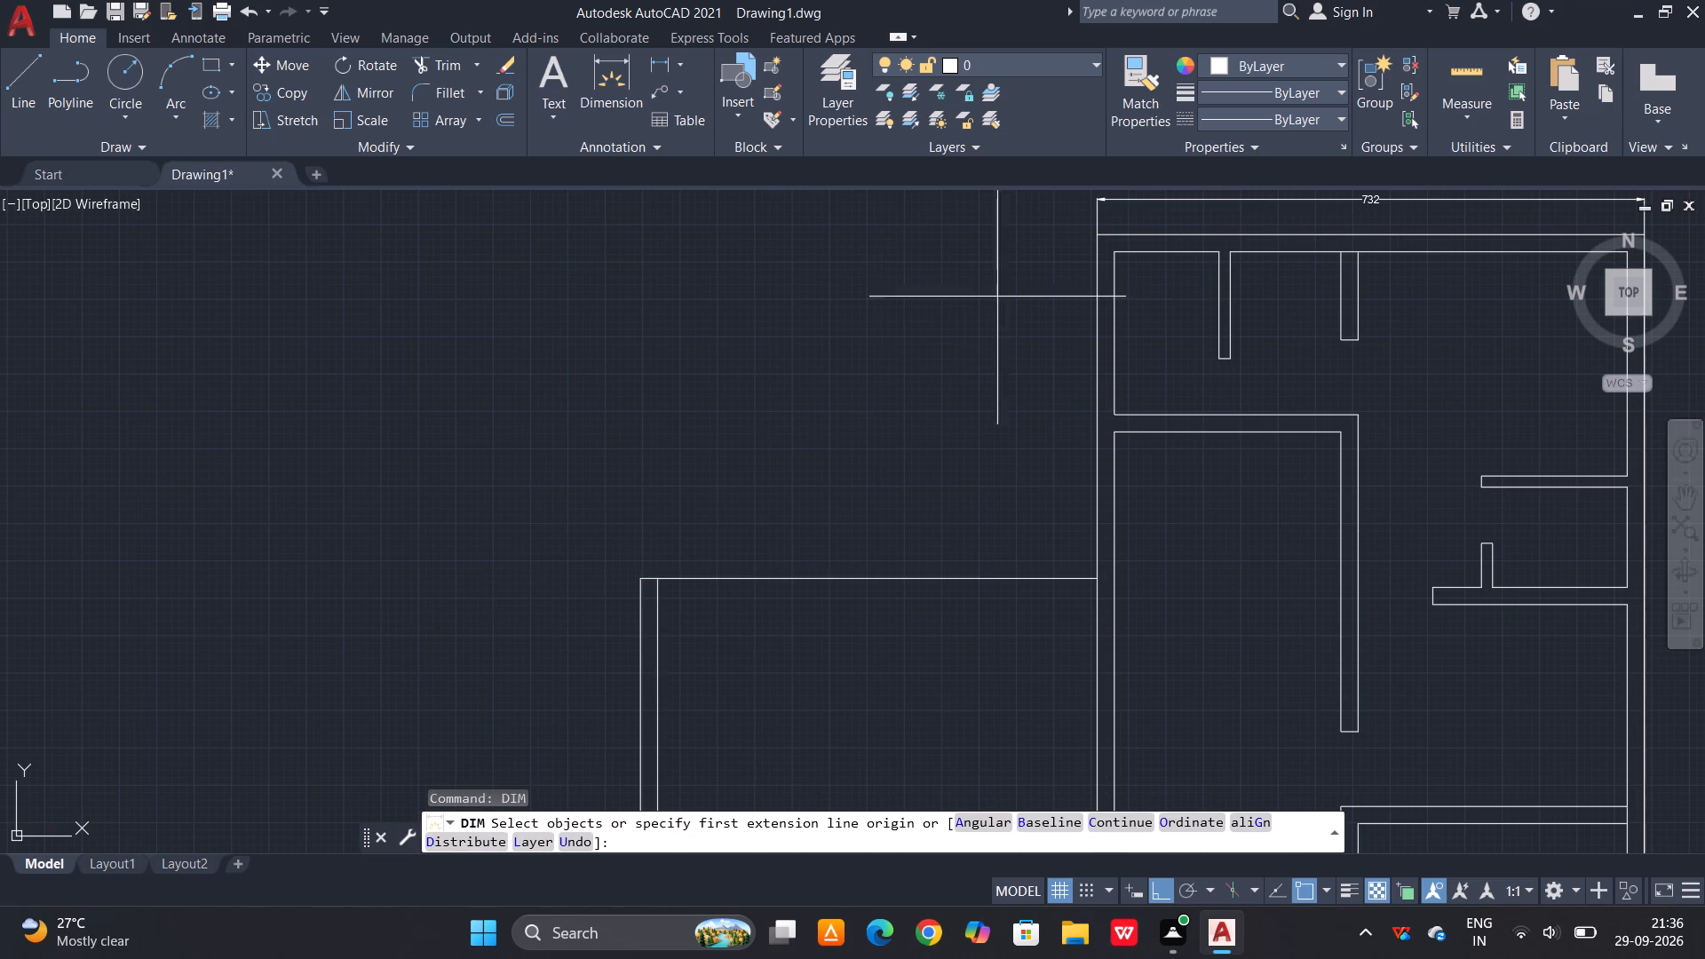
click(1098, 238)
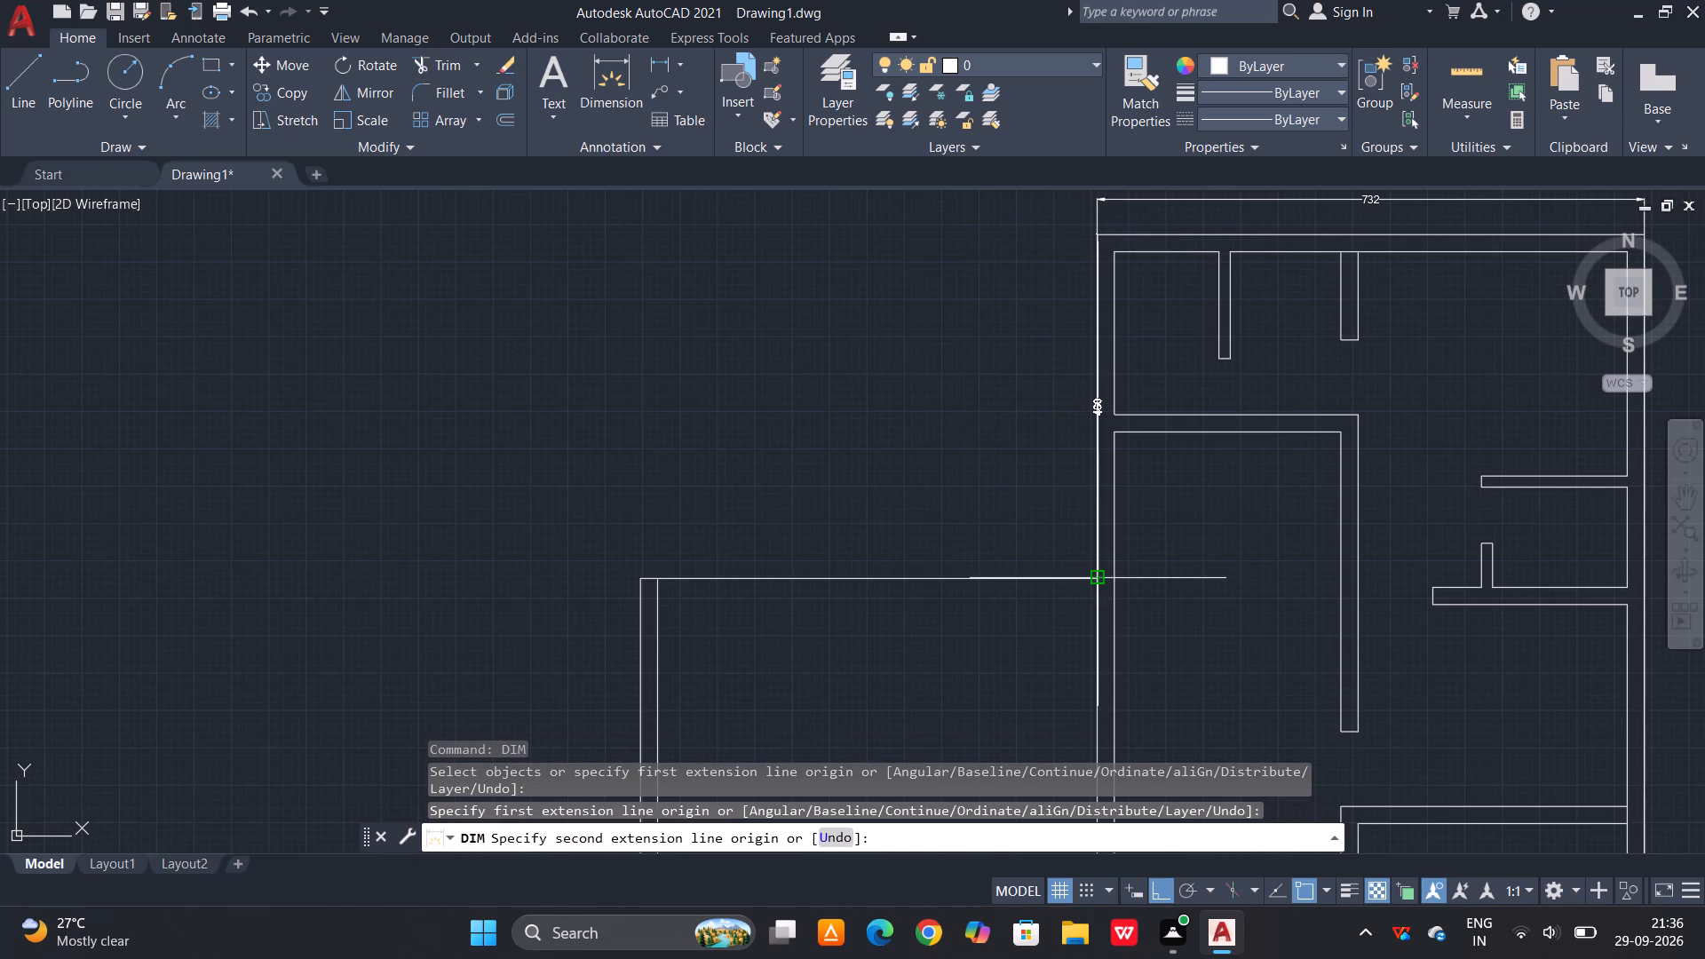
click(1093, 576)
click(613, 594)
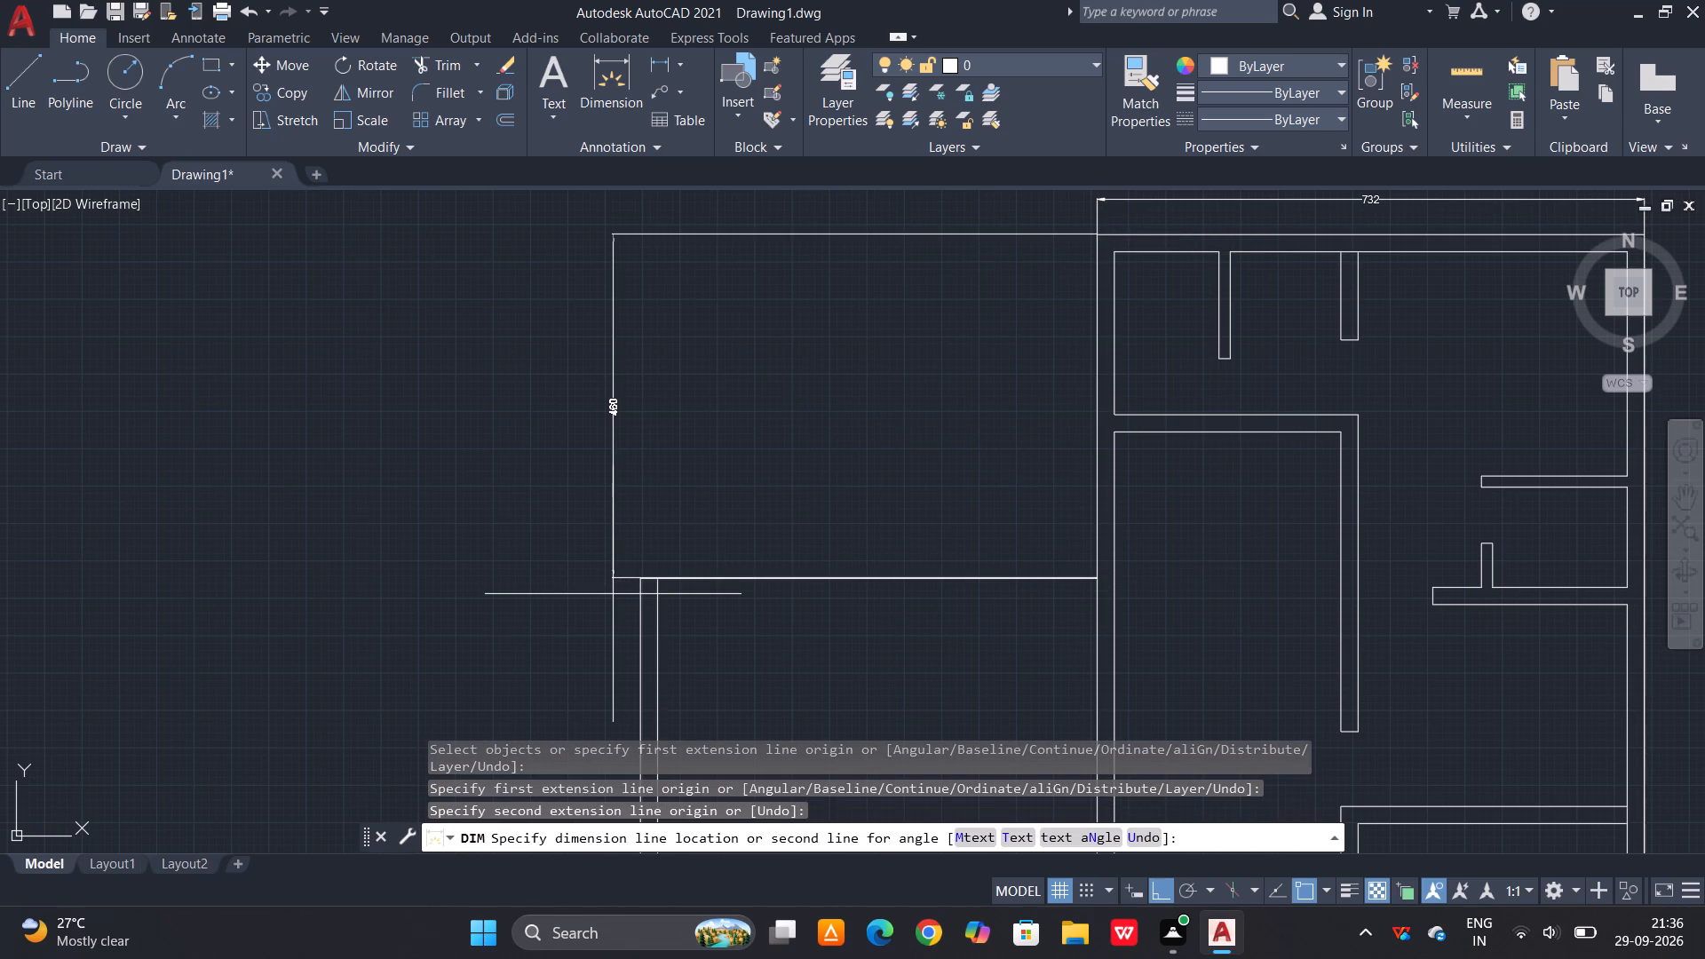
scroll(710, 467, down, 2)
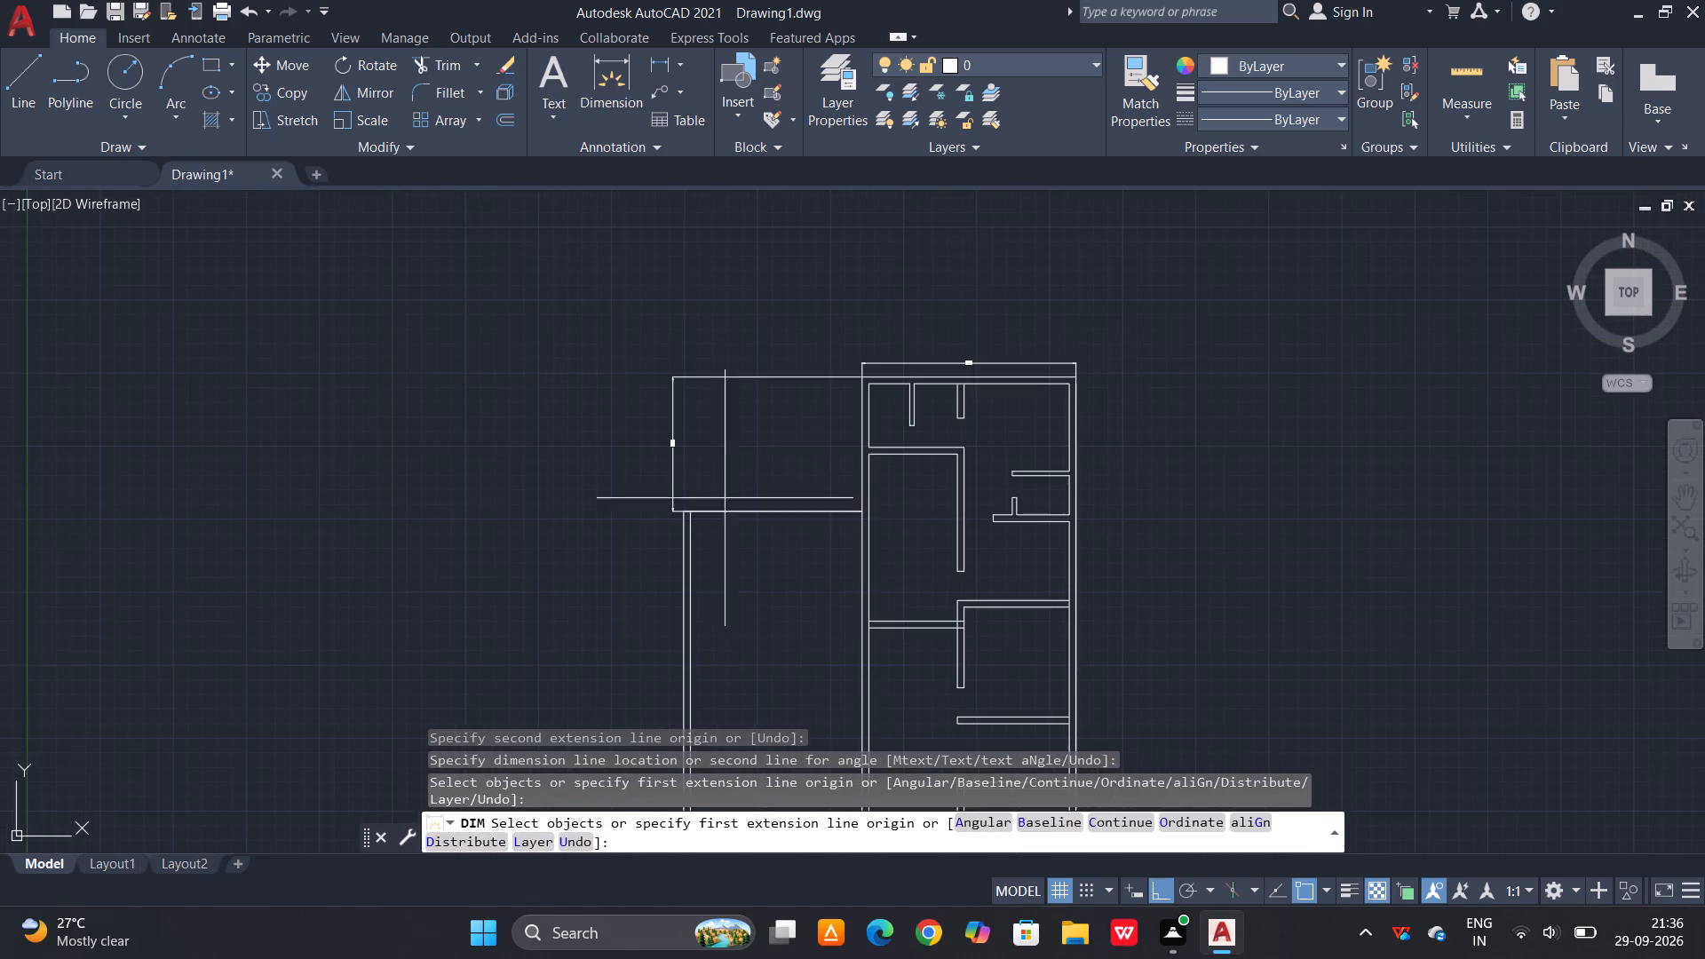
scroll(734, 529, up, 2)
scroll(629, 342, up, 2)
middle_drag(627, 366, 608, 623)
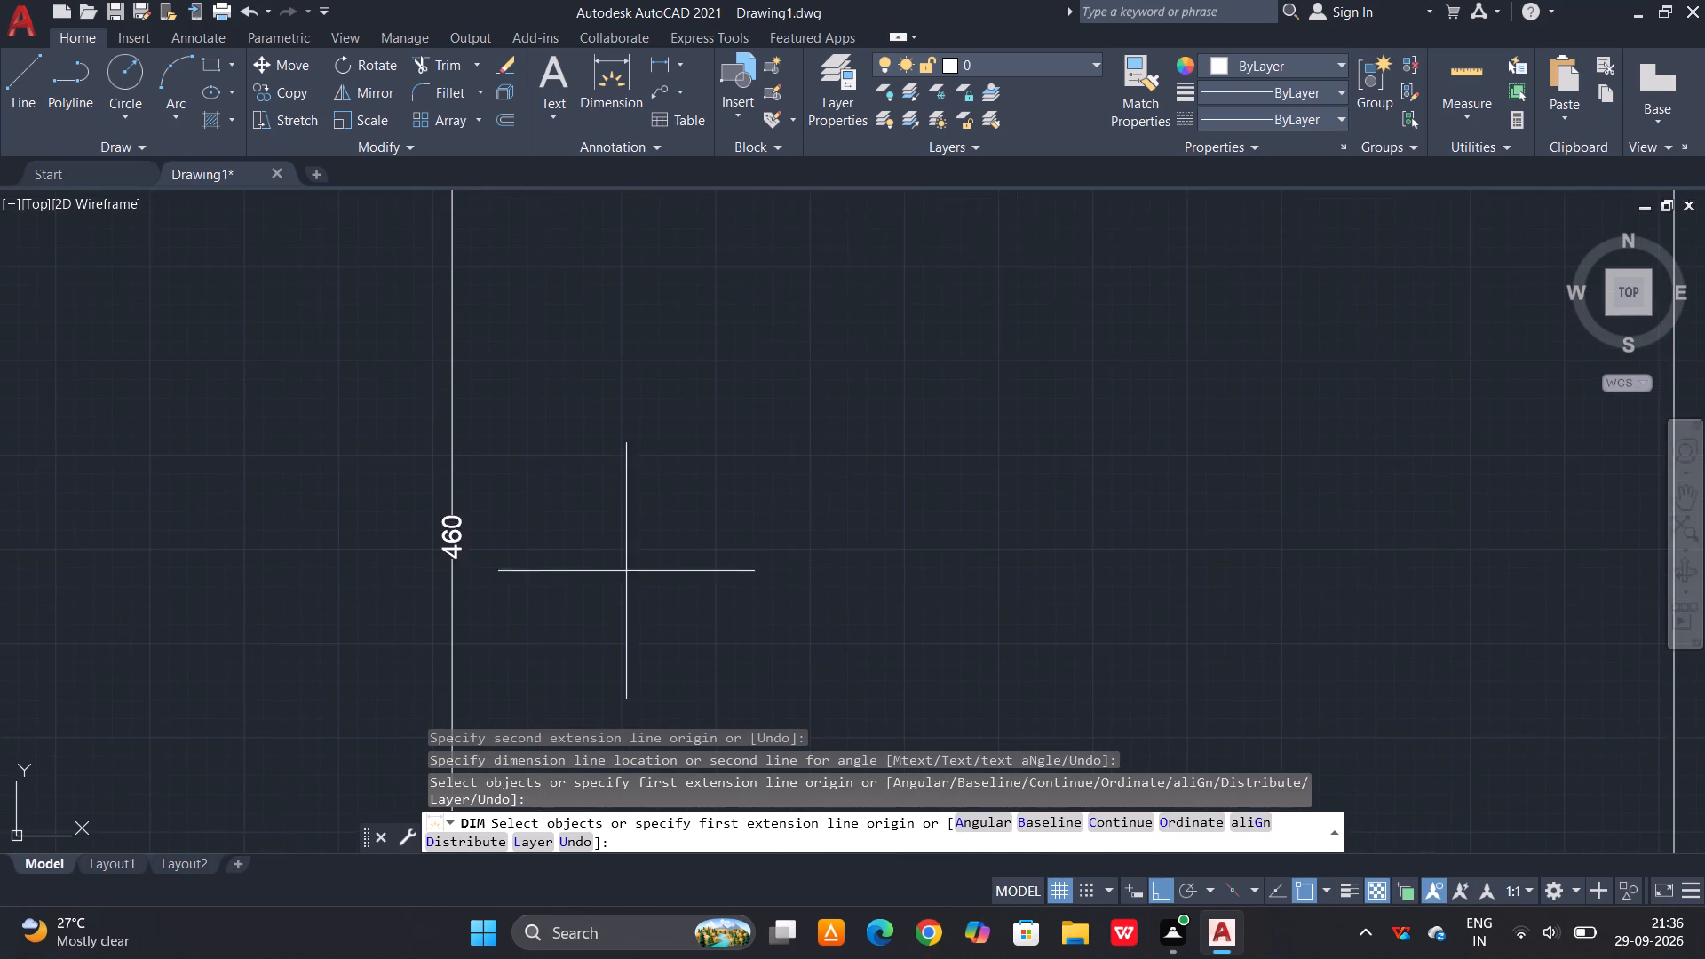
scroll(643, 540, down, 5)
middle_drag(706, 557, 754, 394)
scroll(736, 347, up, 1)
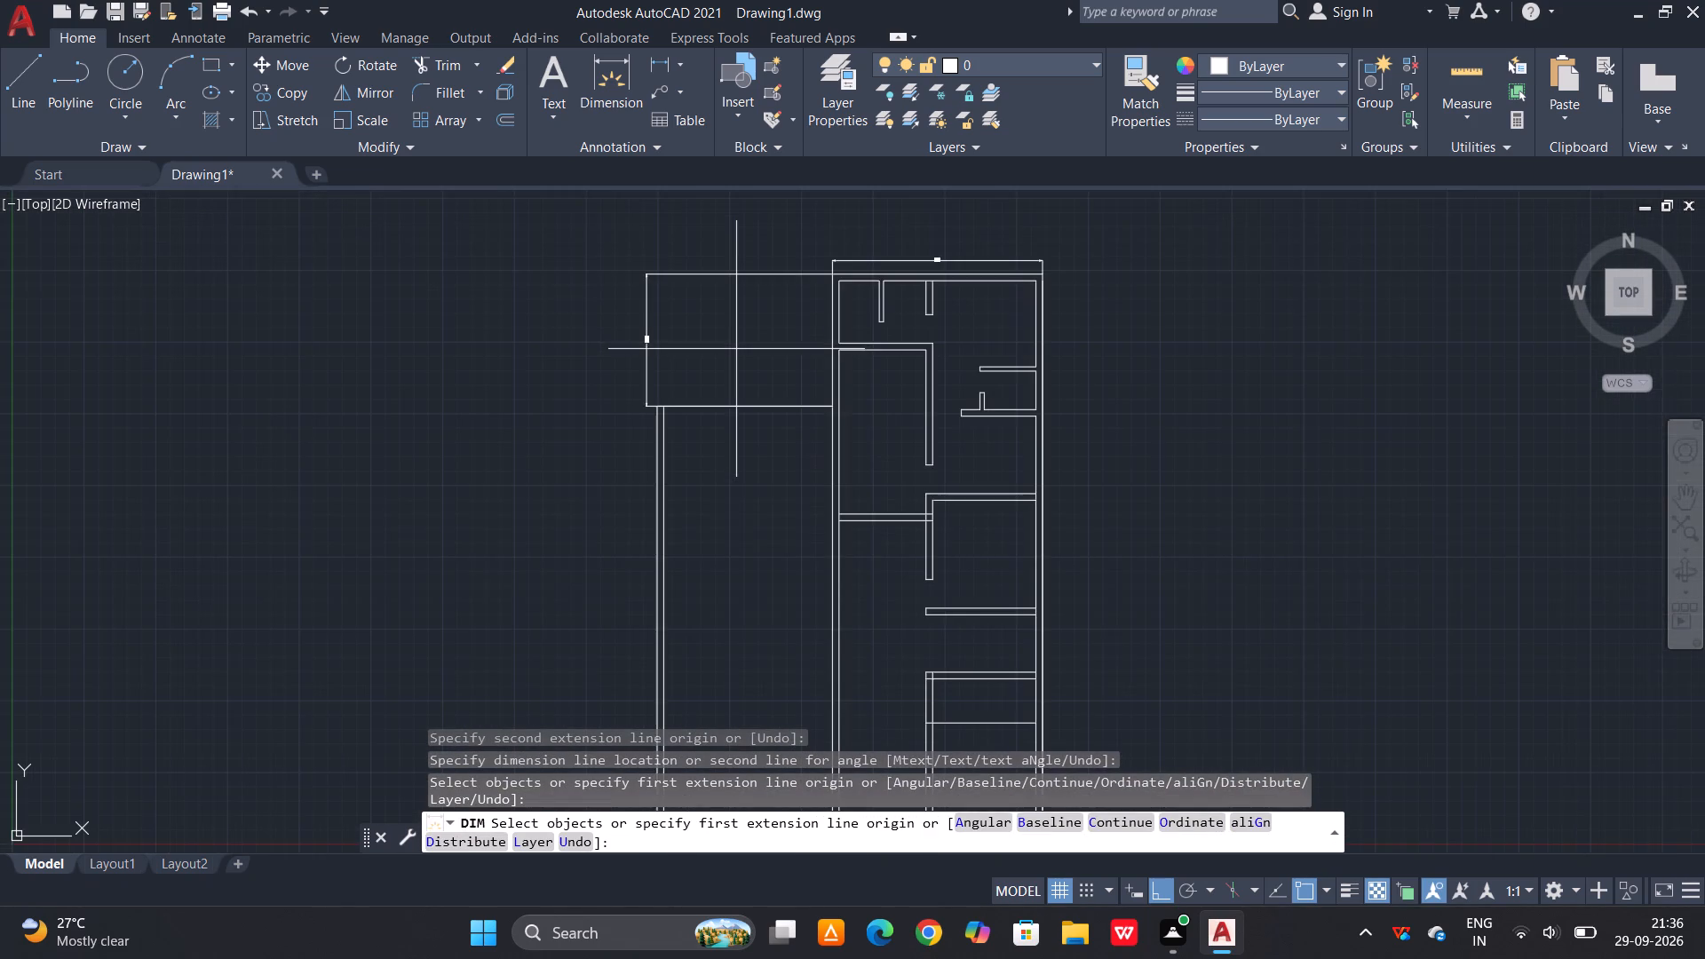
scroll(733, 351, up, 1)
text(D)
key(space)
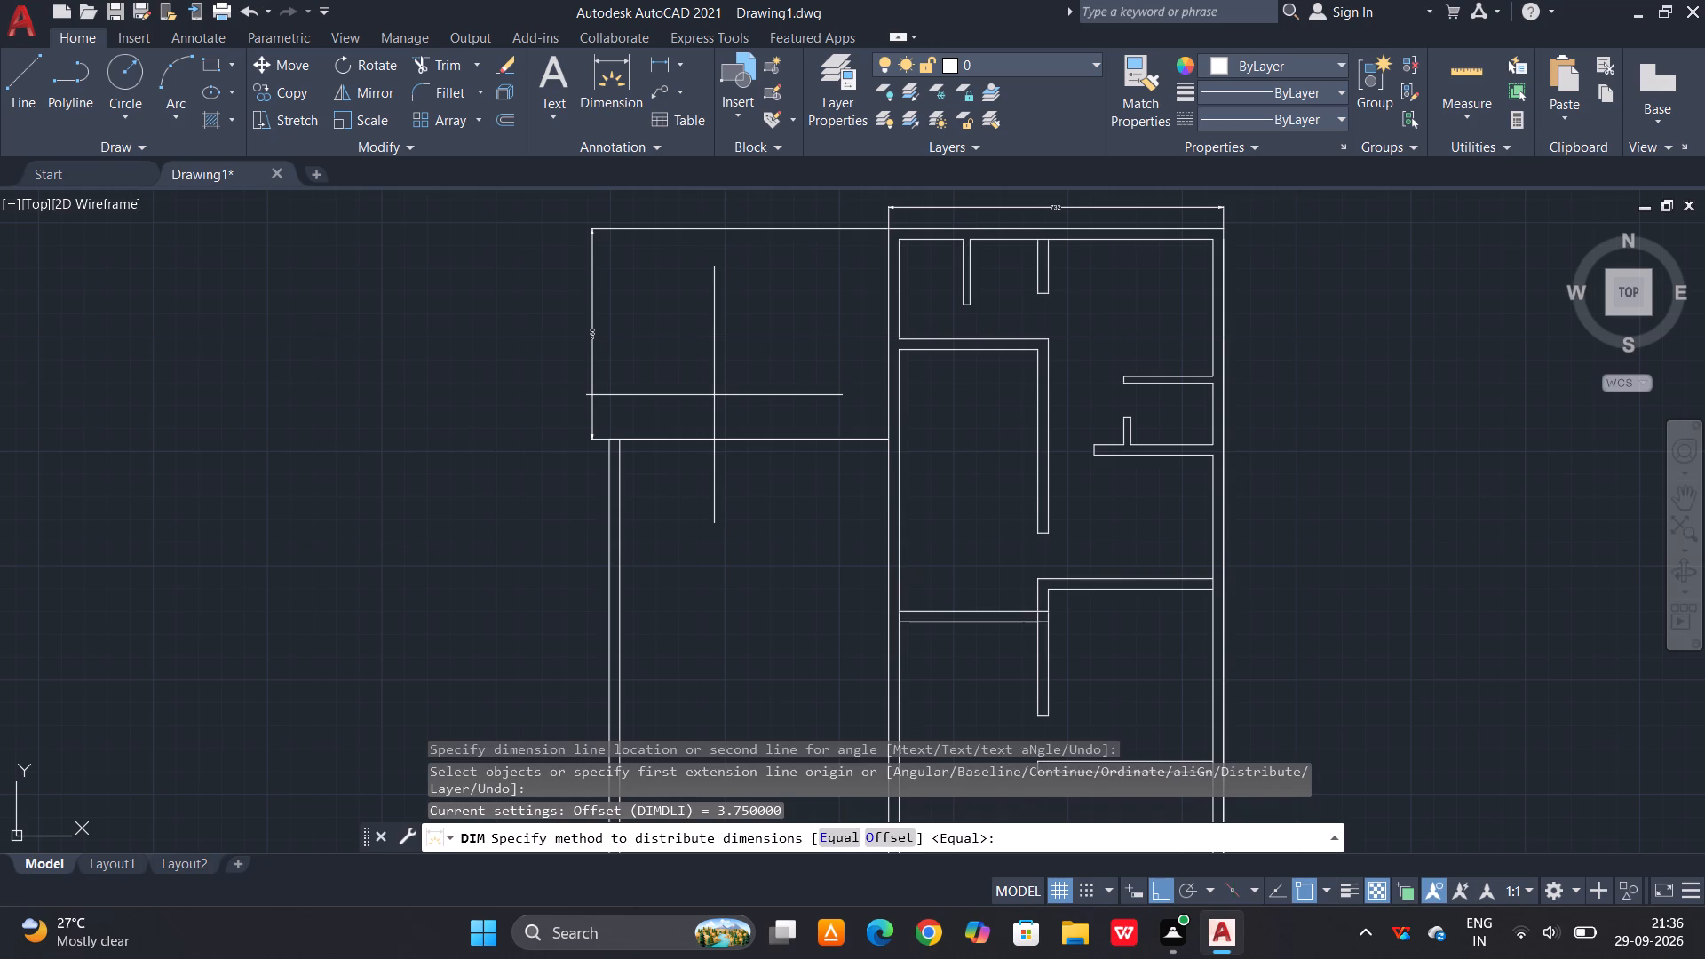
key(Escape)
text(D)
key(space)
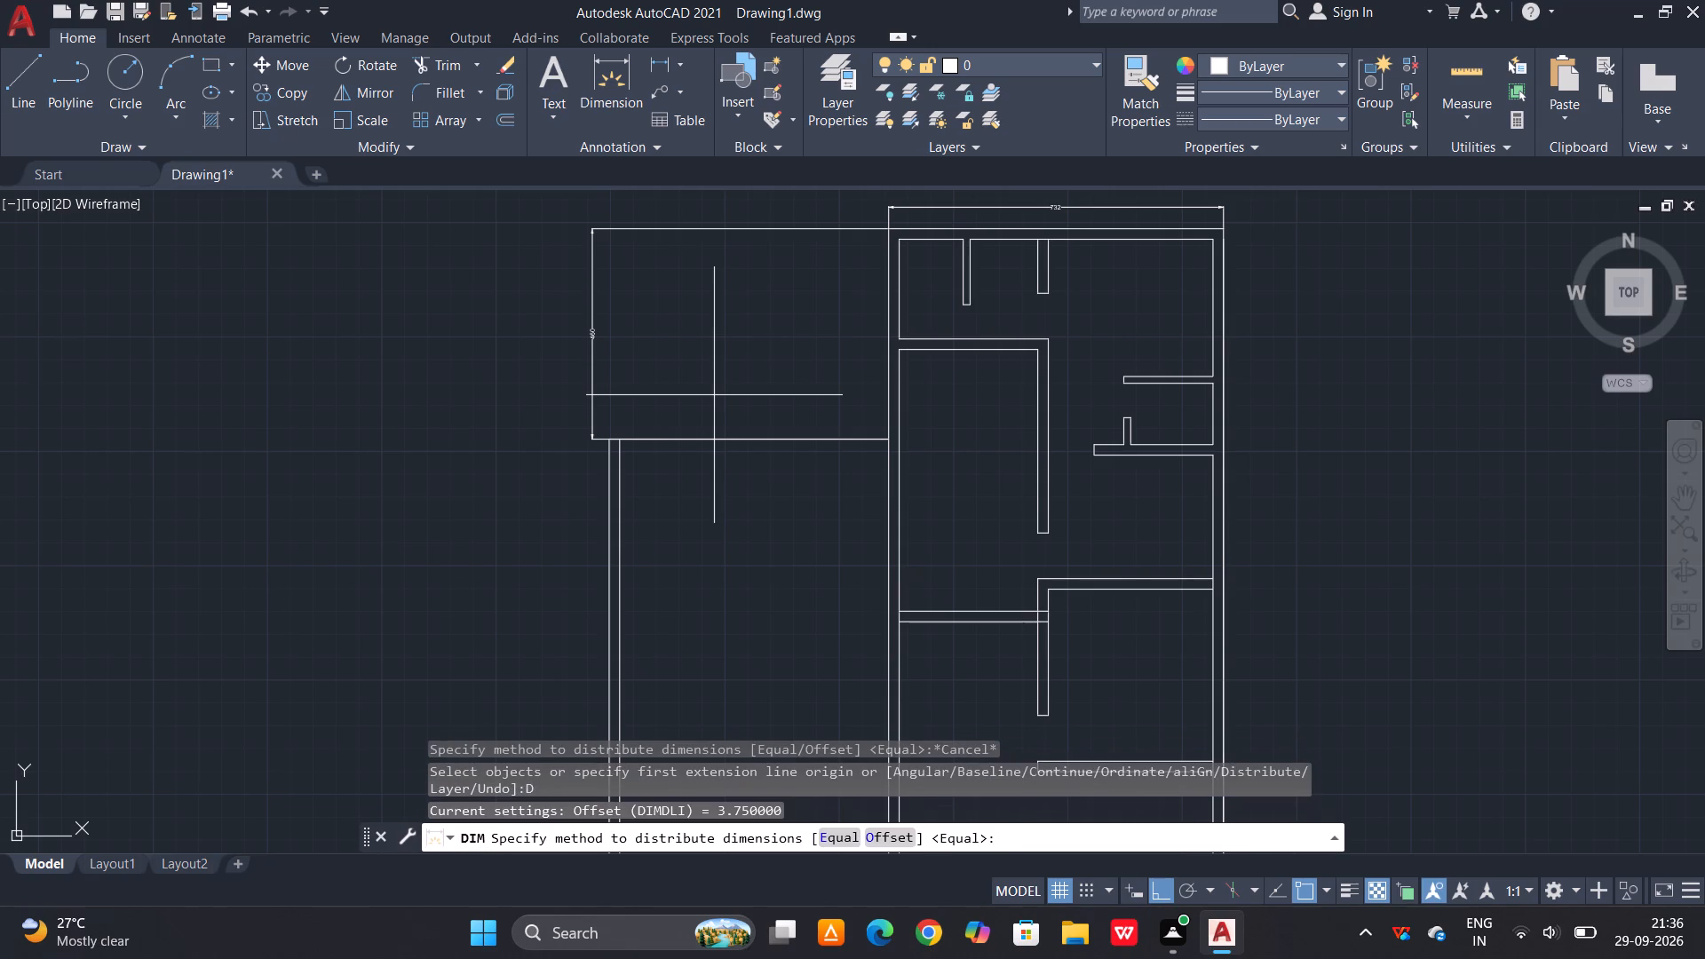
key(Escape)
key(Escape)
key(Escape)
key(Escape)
Set the ISO-25 dimension style's text height to 20 and make the style current.
text(D)
key(space)
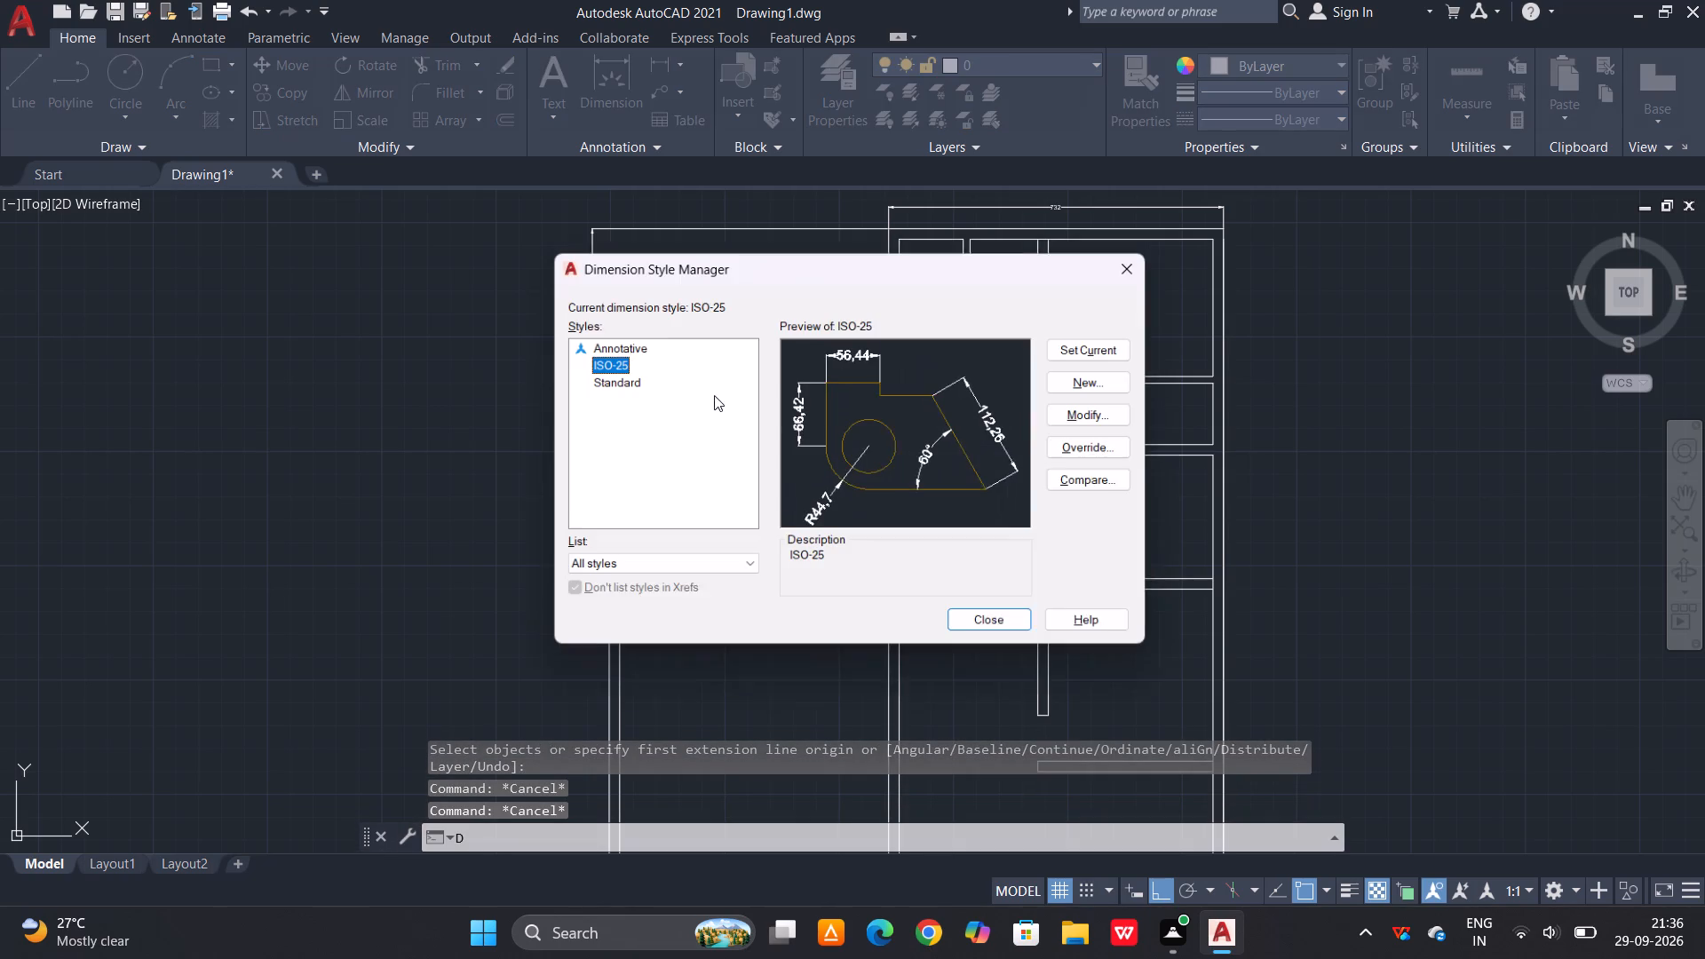
click(1091, 408)
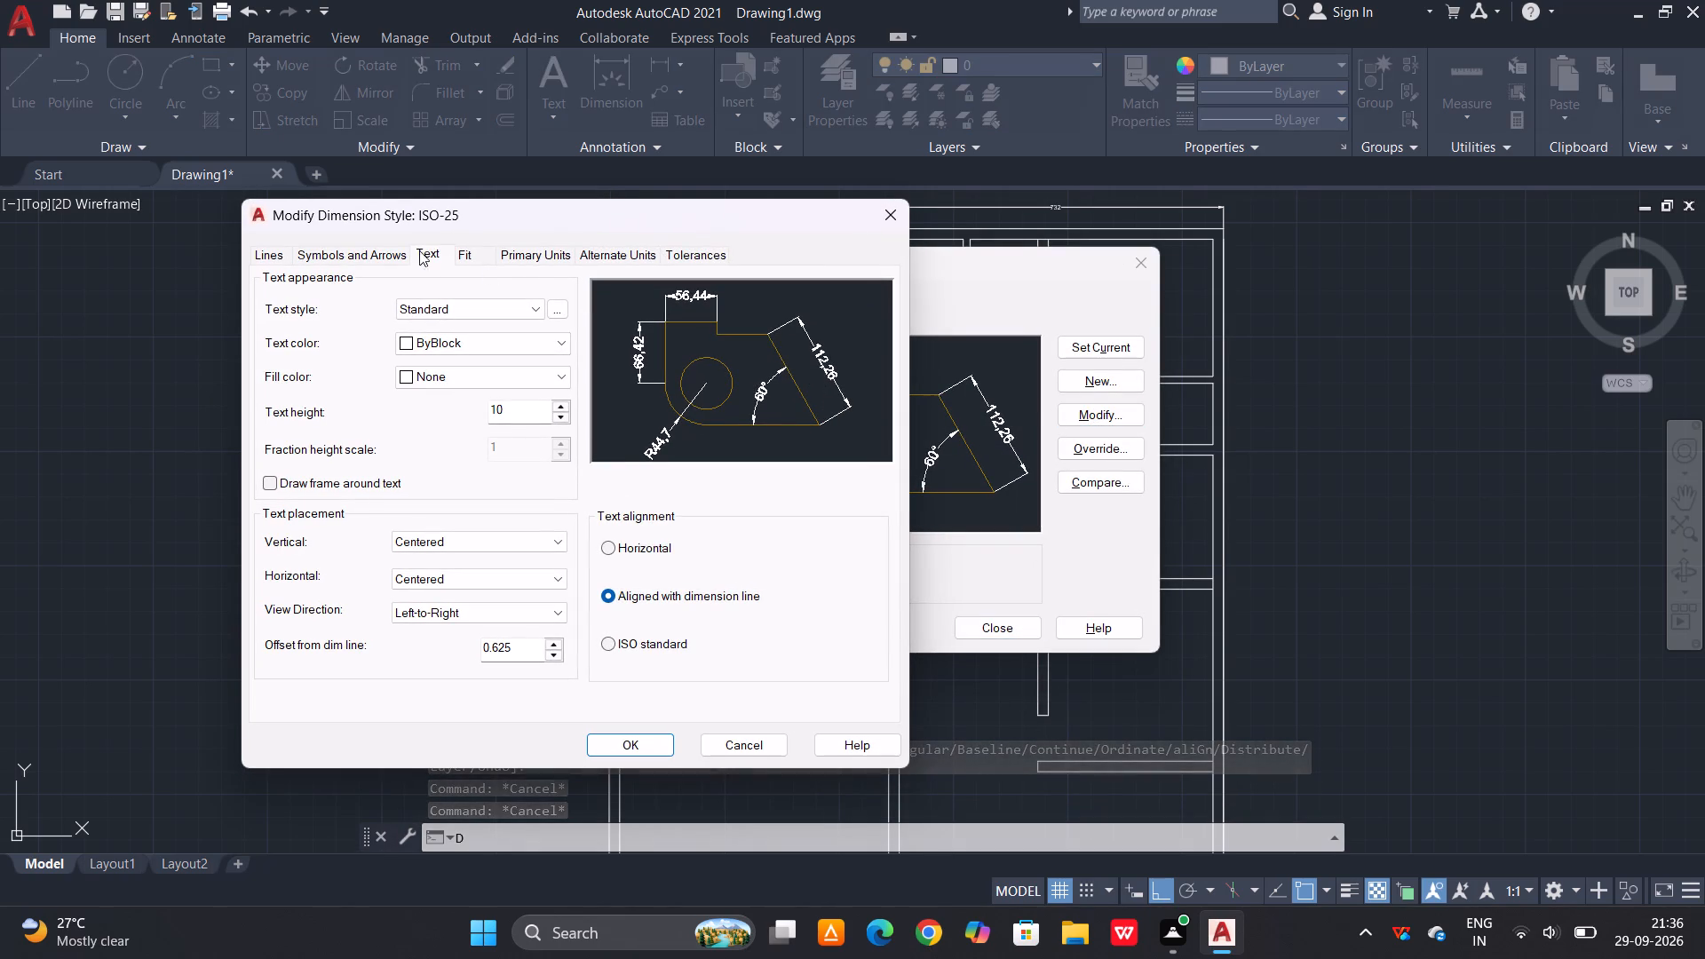
click(416, 250)
click(426, 250)
click(427, 253)
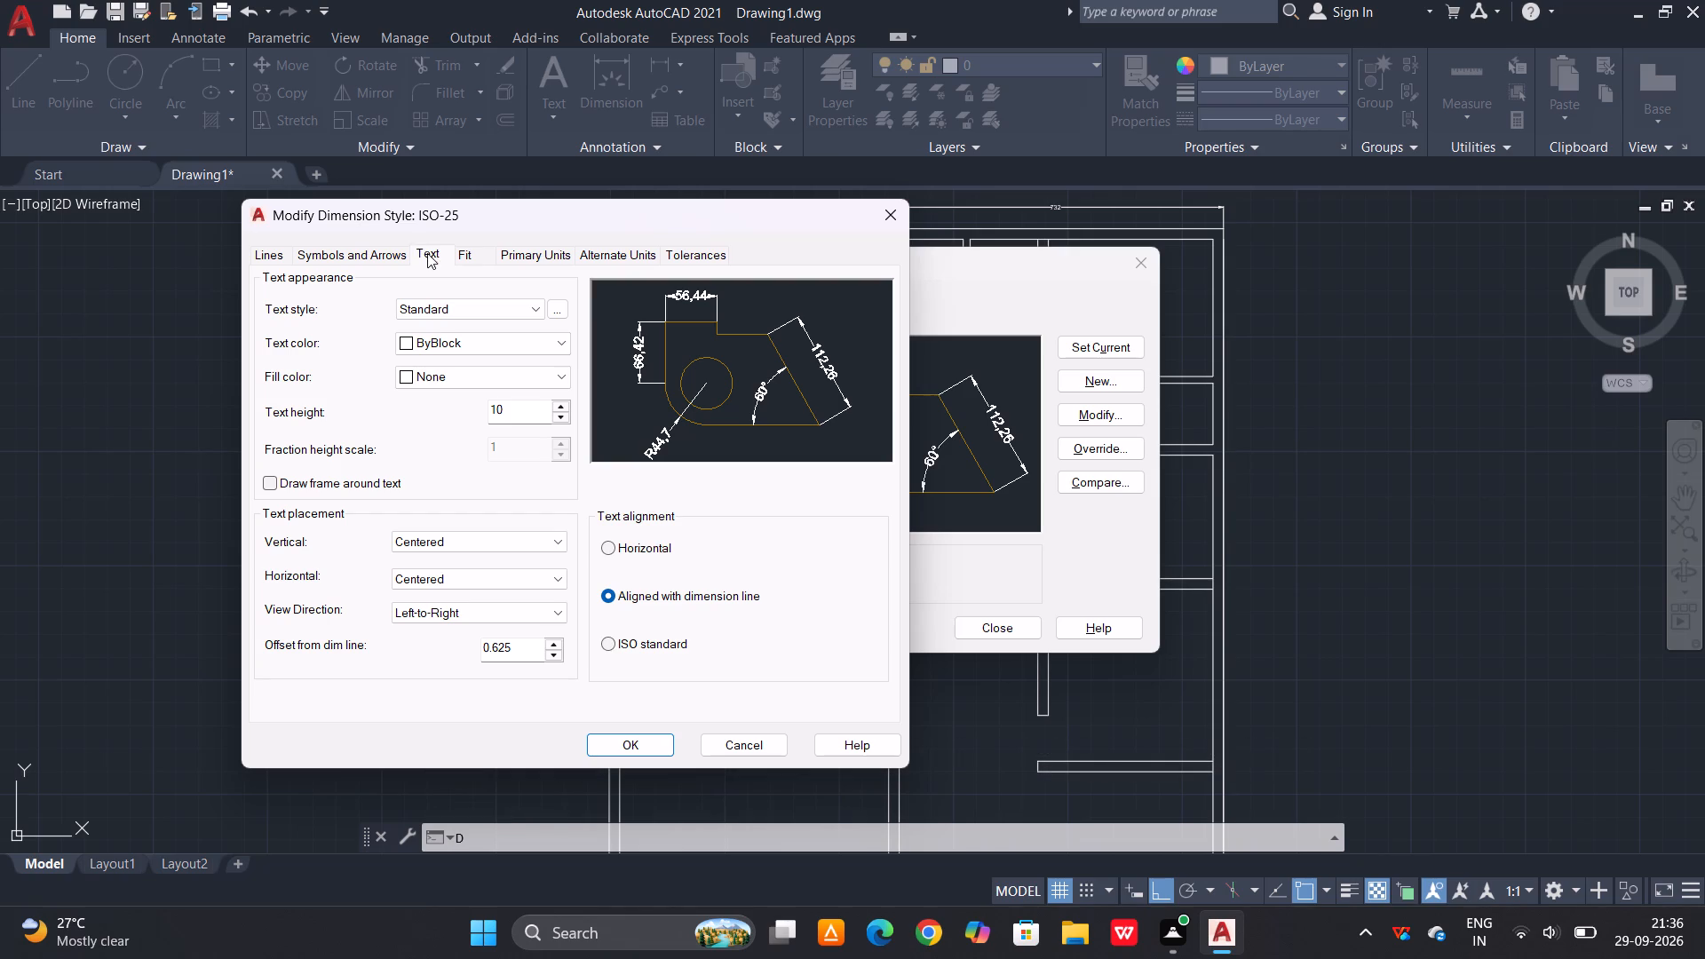
drag(528, 409, 503, 416)
drag(503, 416, 467, 425)
key(2)
key(0)
key(Return)
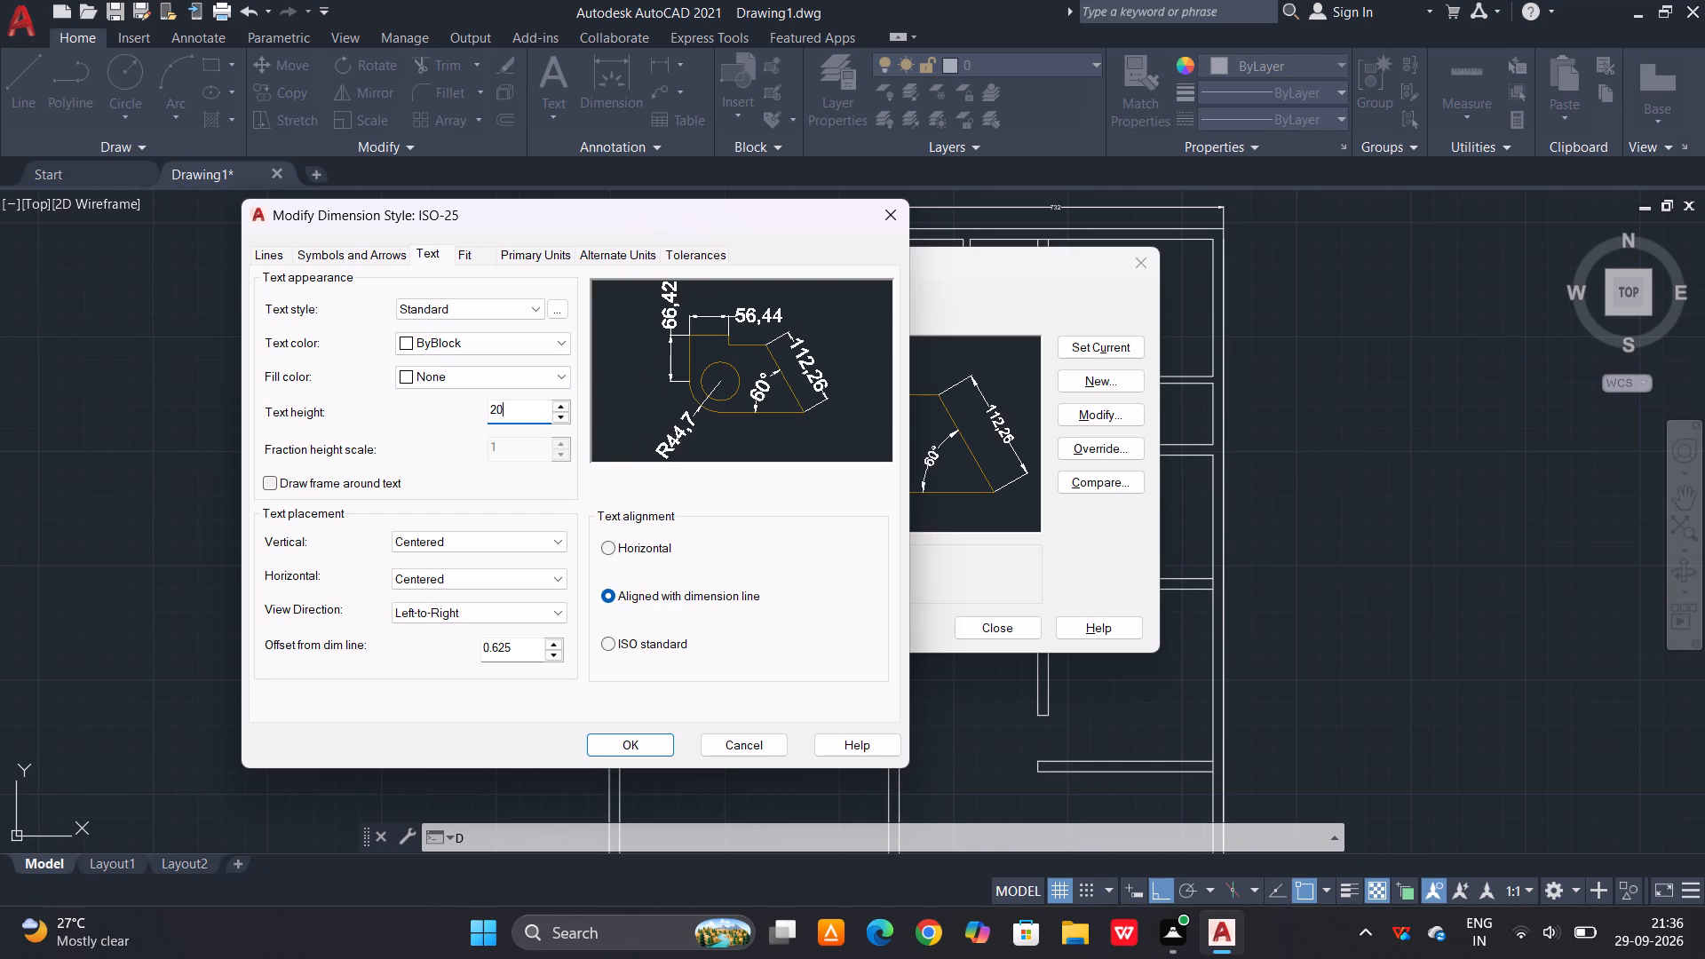
click(627, 745)
click(1068, 349)
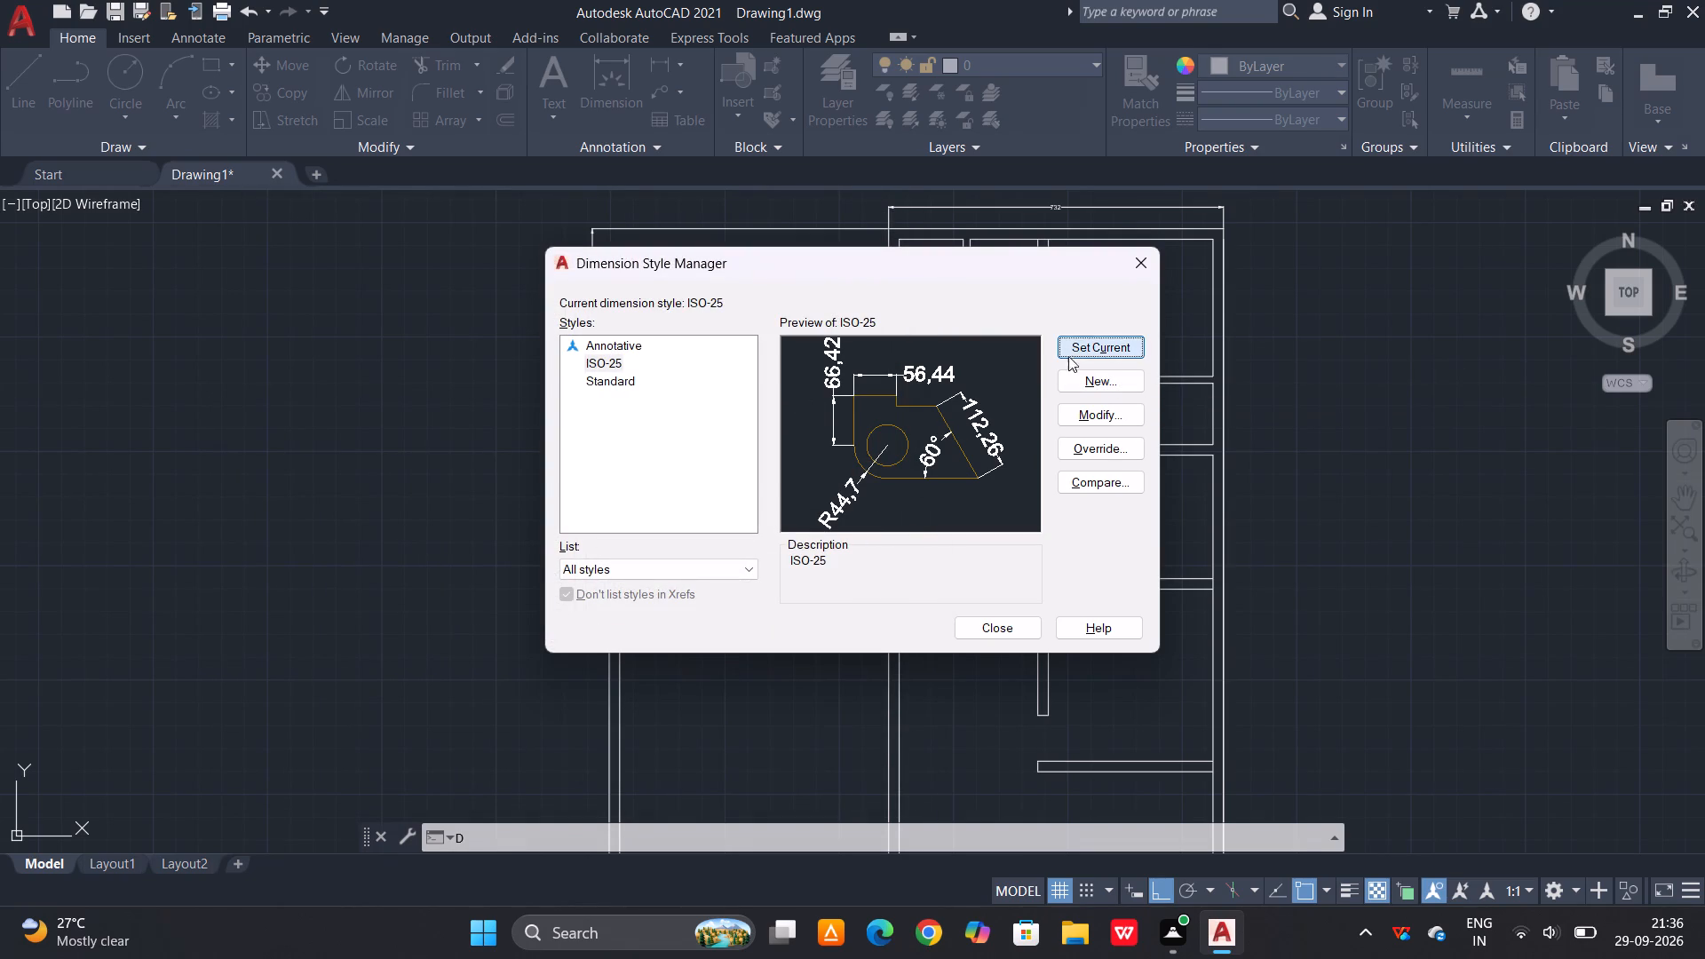
click(1015, 630)
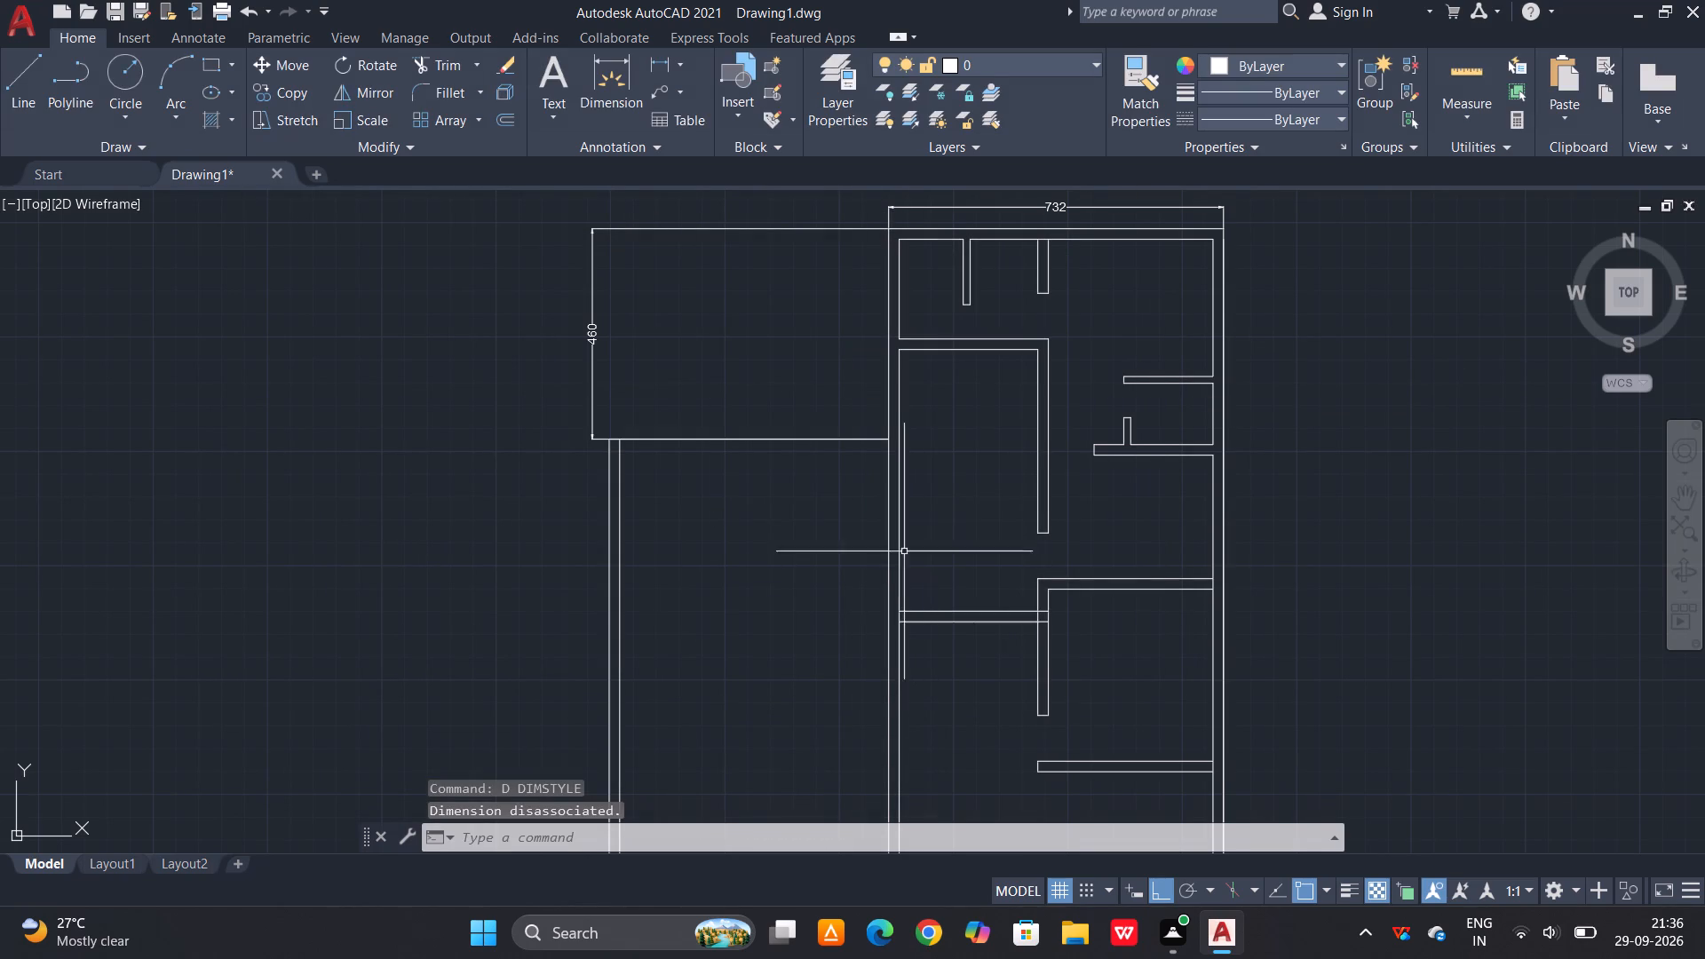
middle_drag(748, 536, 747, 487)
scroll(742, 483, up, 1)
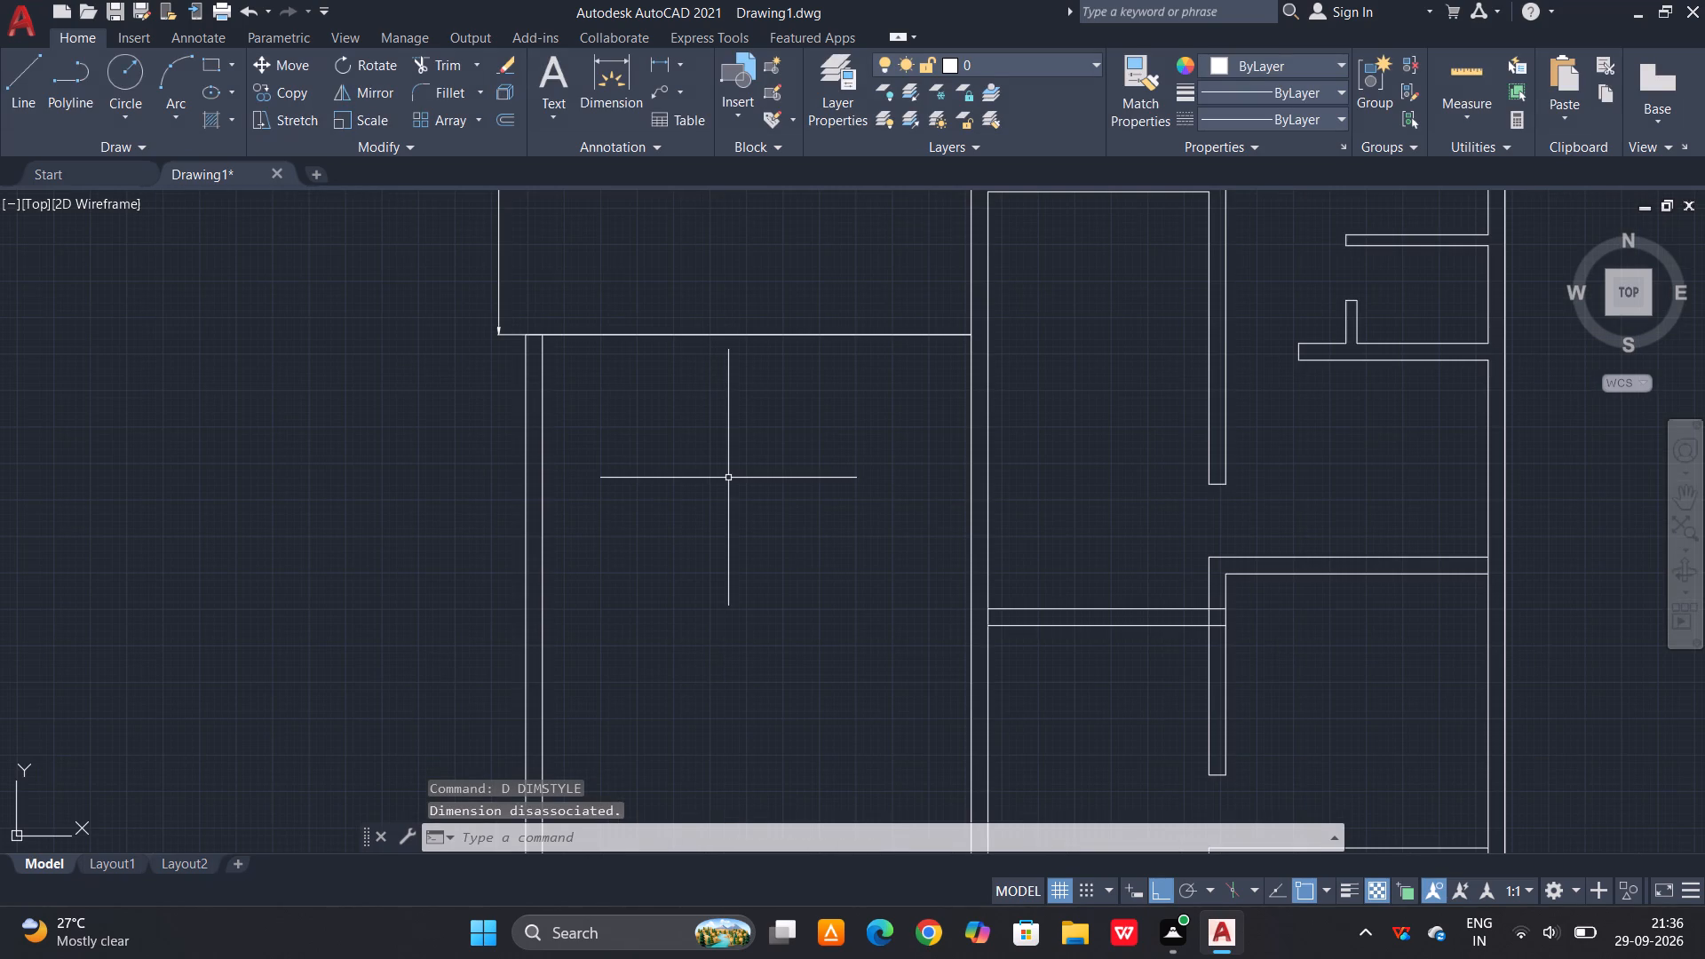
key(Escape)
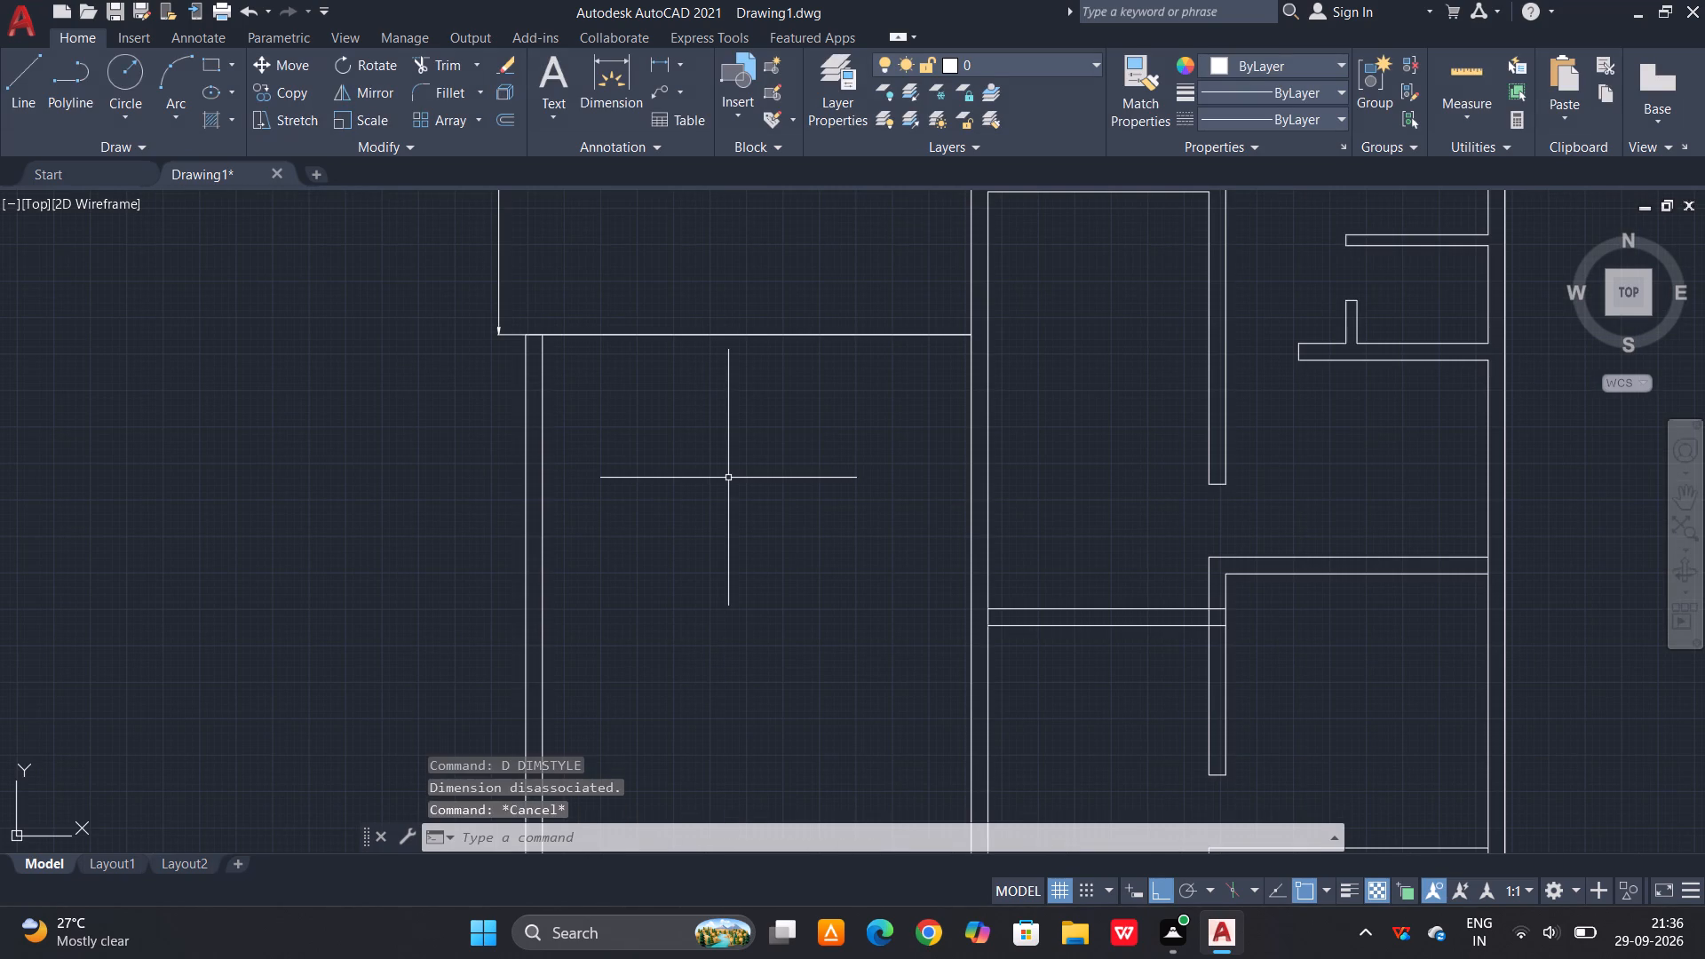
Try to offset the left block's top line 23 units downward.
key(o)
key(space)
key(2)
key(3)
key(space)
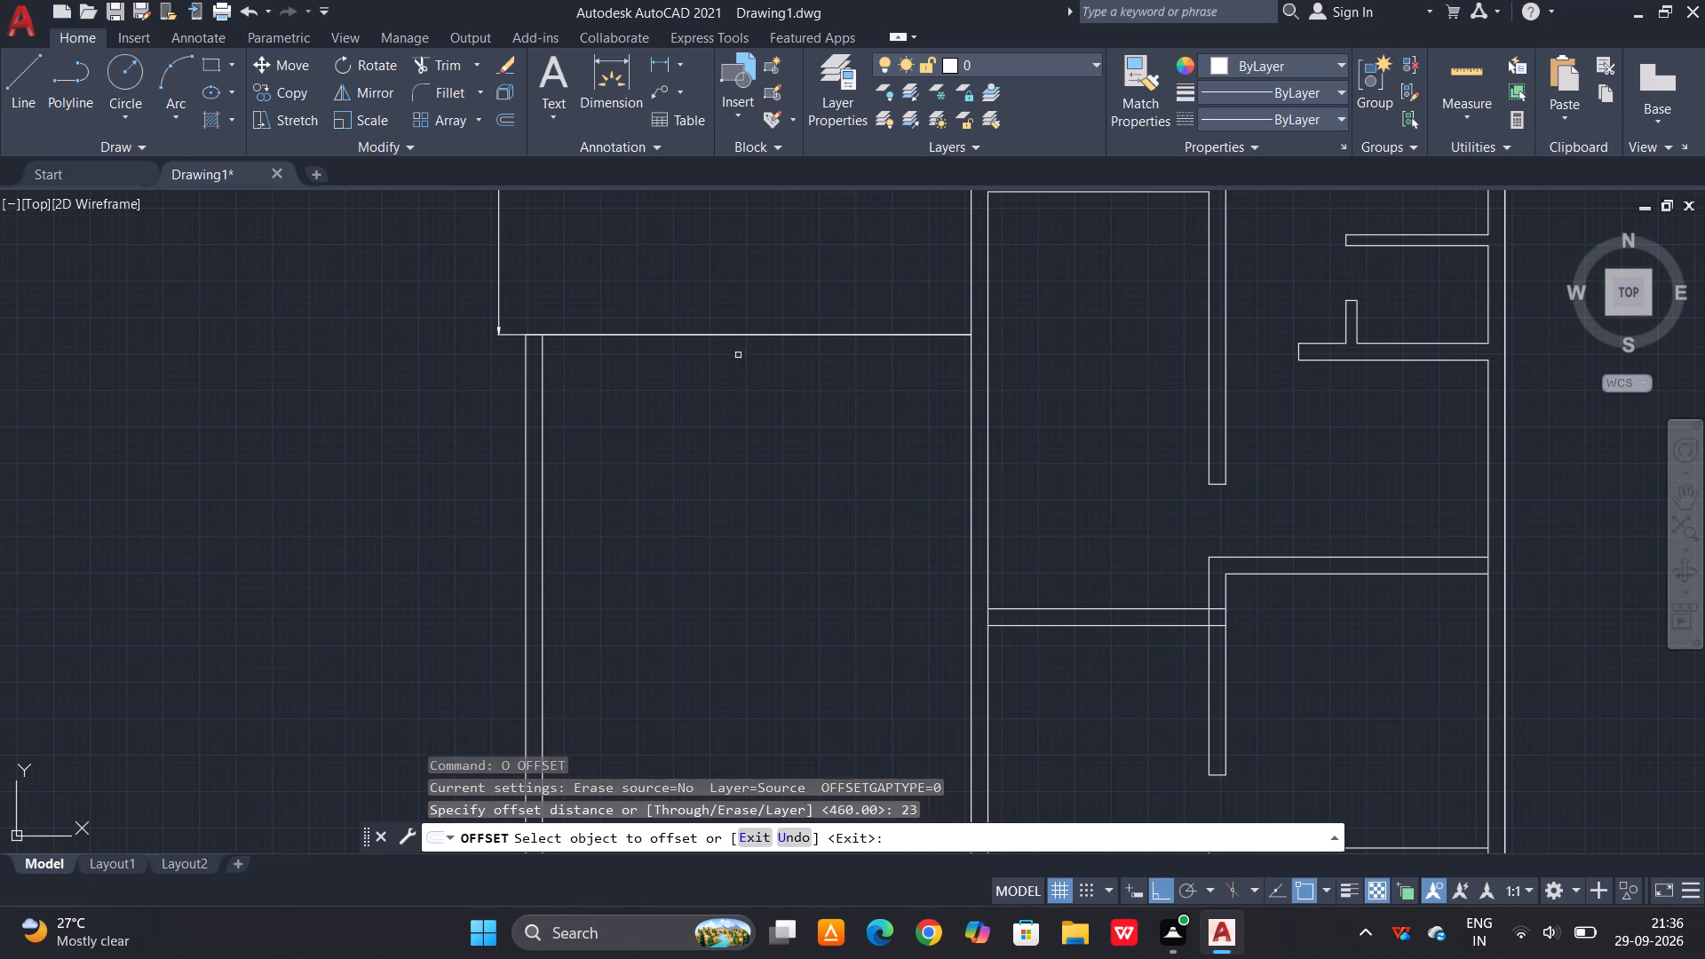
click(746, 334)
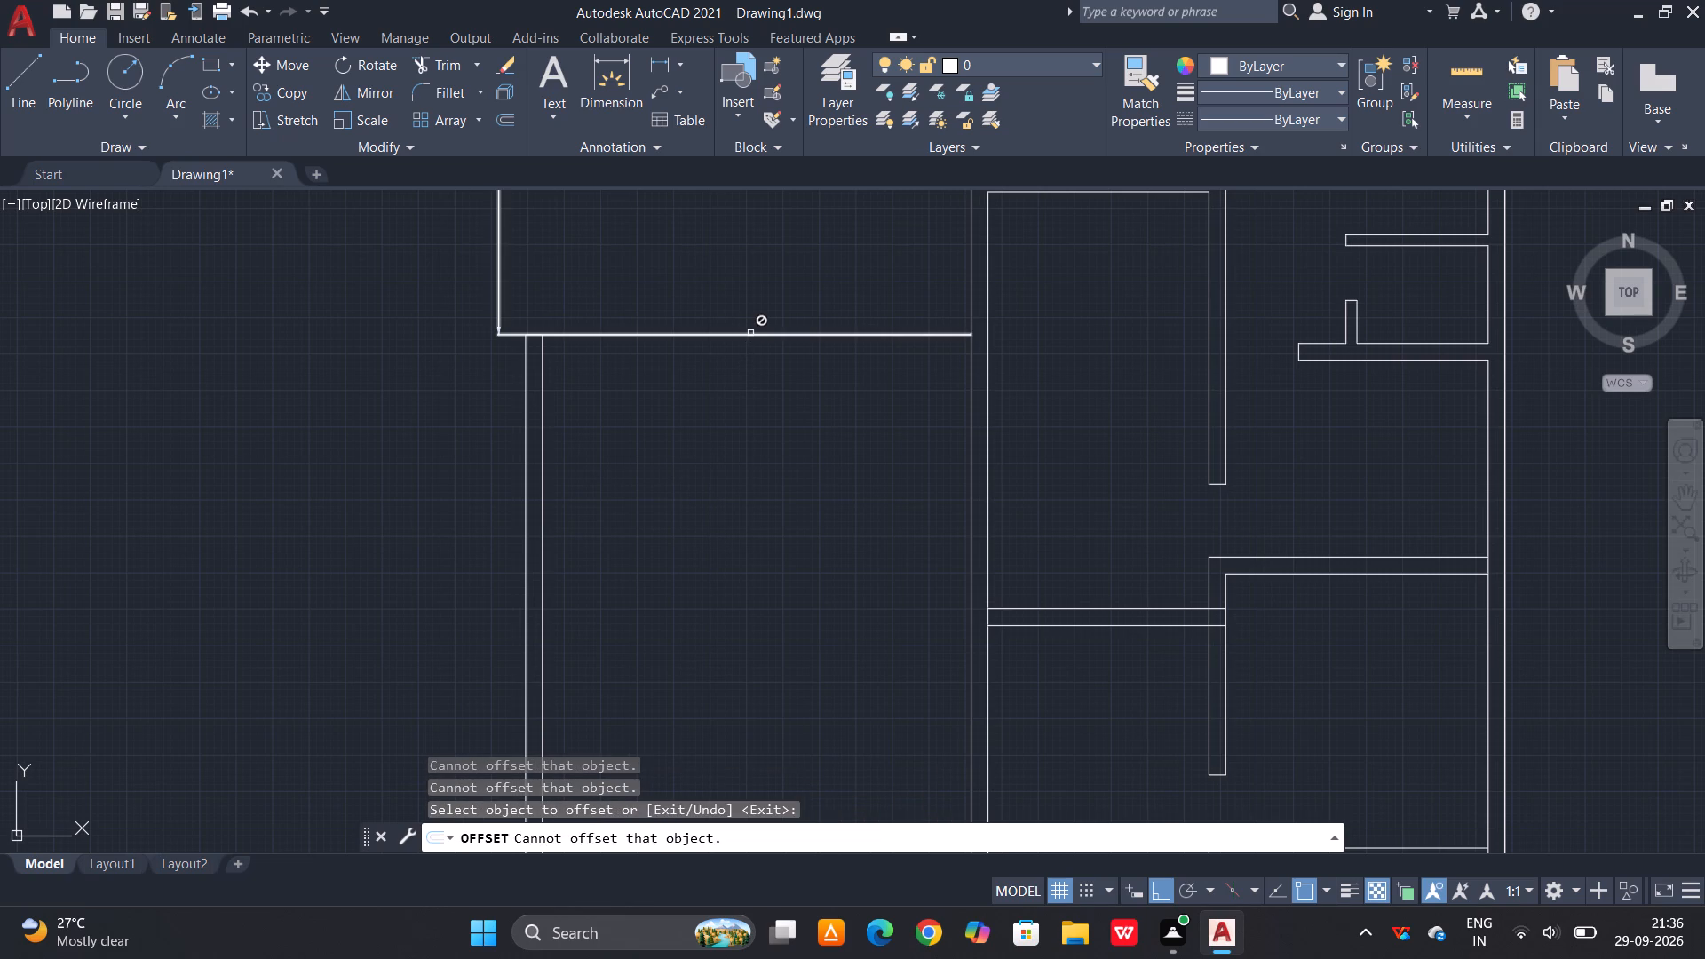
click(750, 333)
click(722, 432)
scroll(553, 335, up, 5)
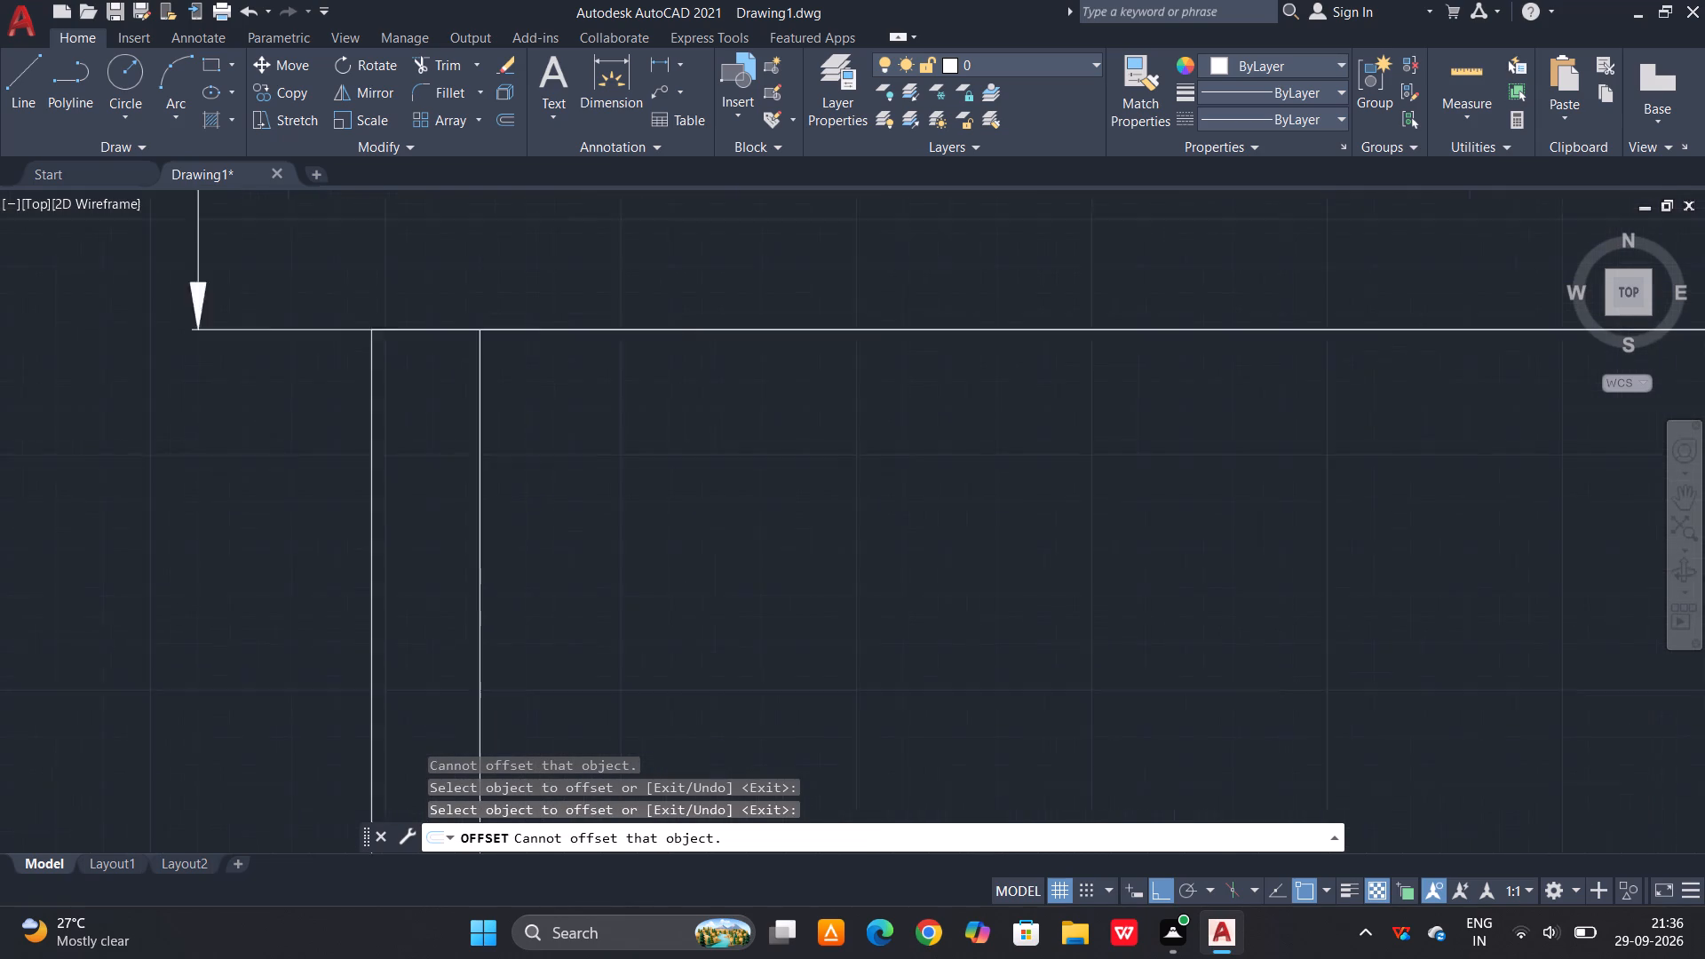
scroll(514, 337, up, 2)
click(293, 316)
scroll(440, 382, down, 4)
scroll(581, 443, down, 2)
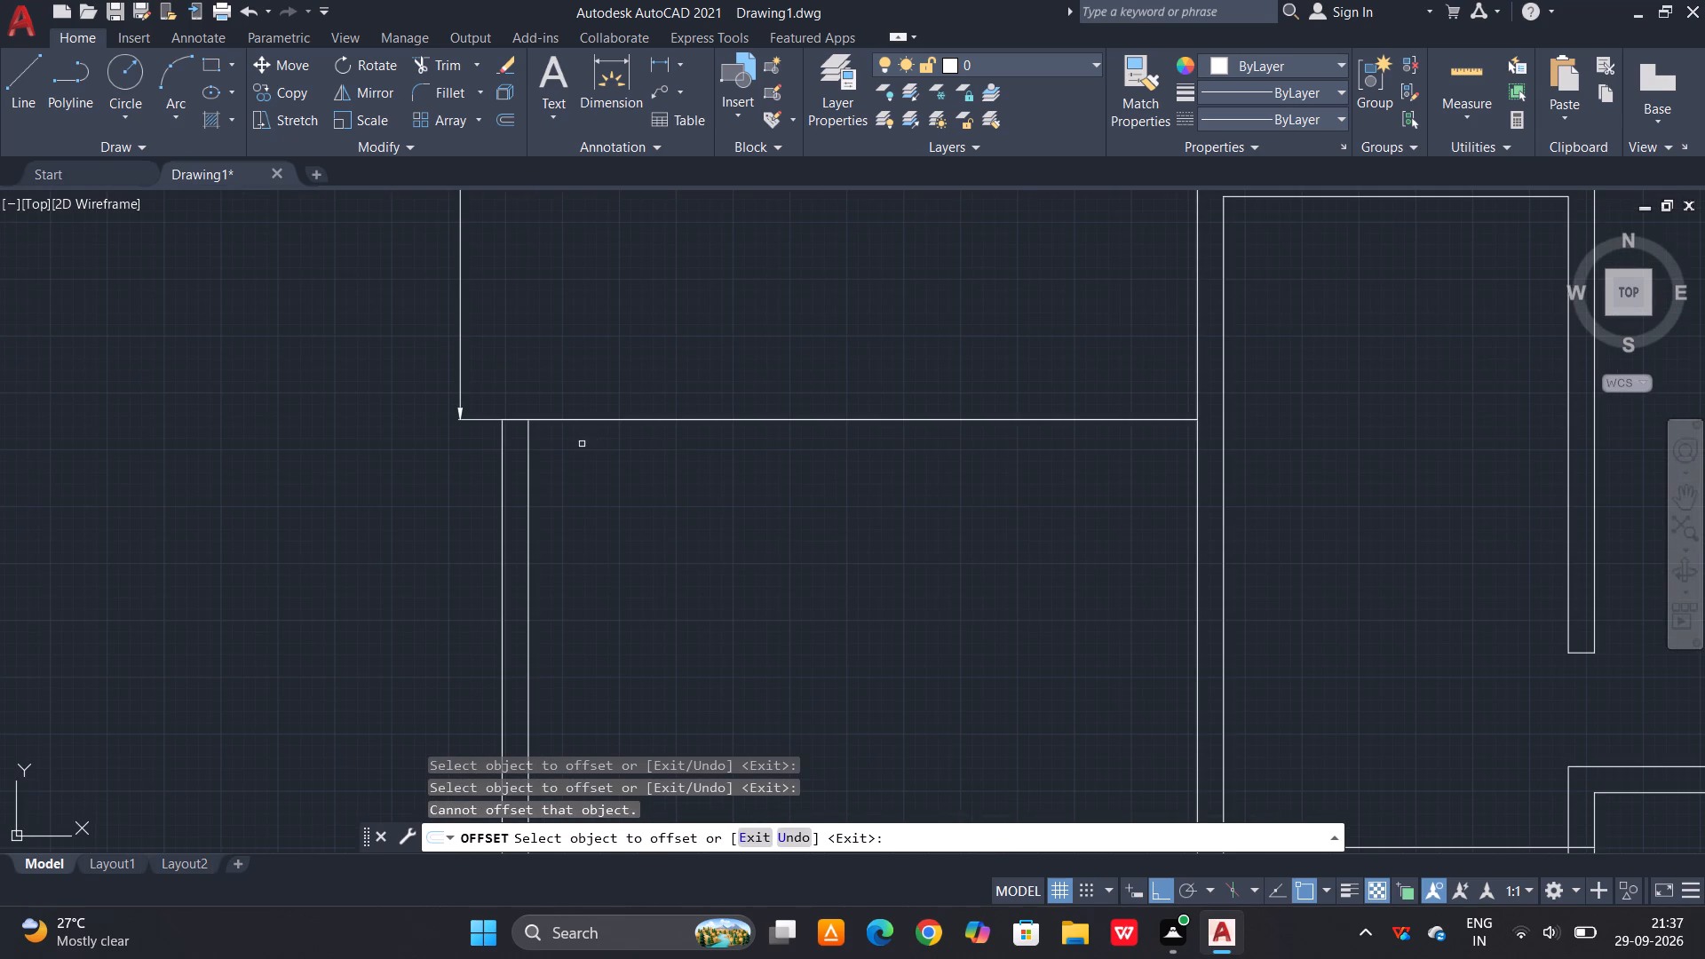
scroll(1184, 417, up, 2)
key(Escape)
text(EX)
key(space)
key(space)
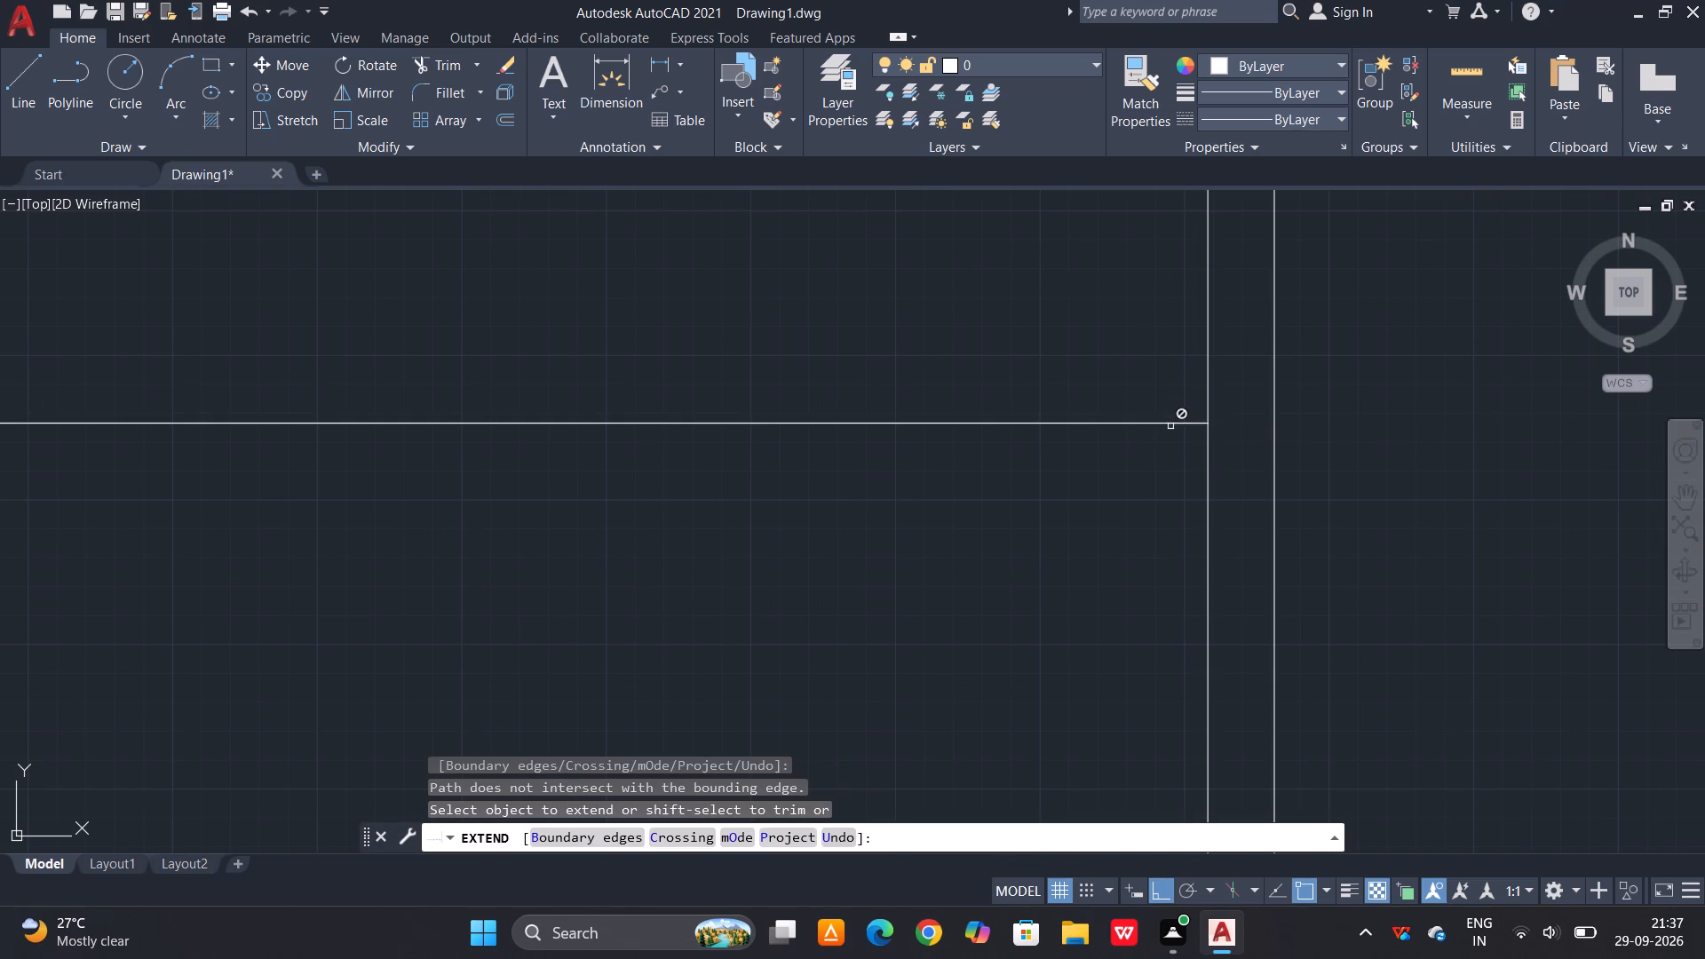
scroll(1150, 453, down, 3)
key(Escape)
Move the vertical setback dimension horizontally away from the right block so the left block's top line can be selected.
click(697, 349)
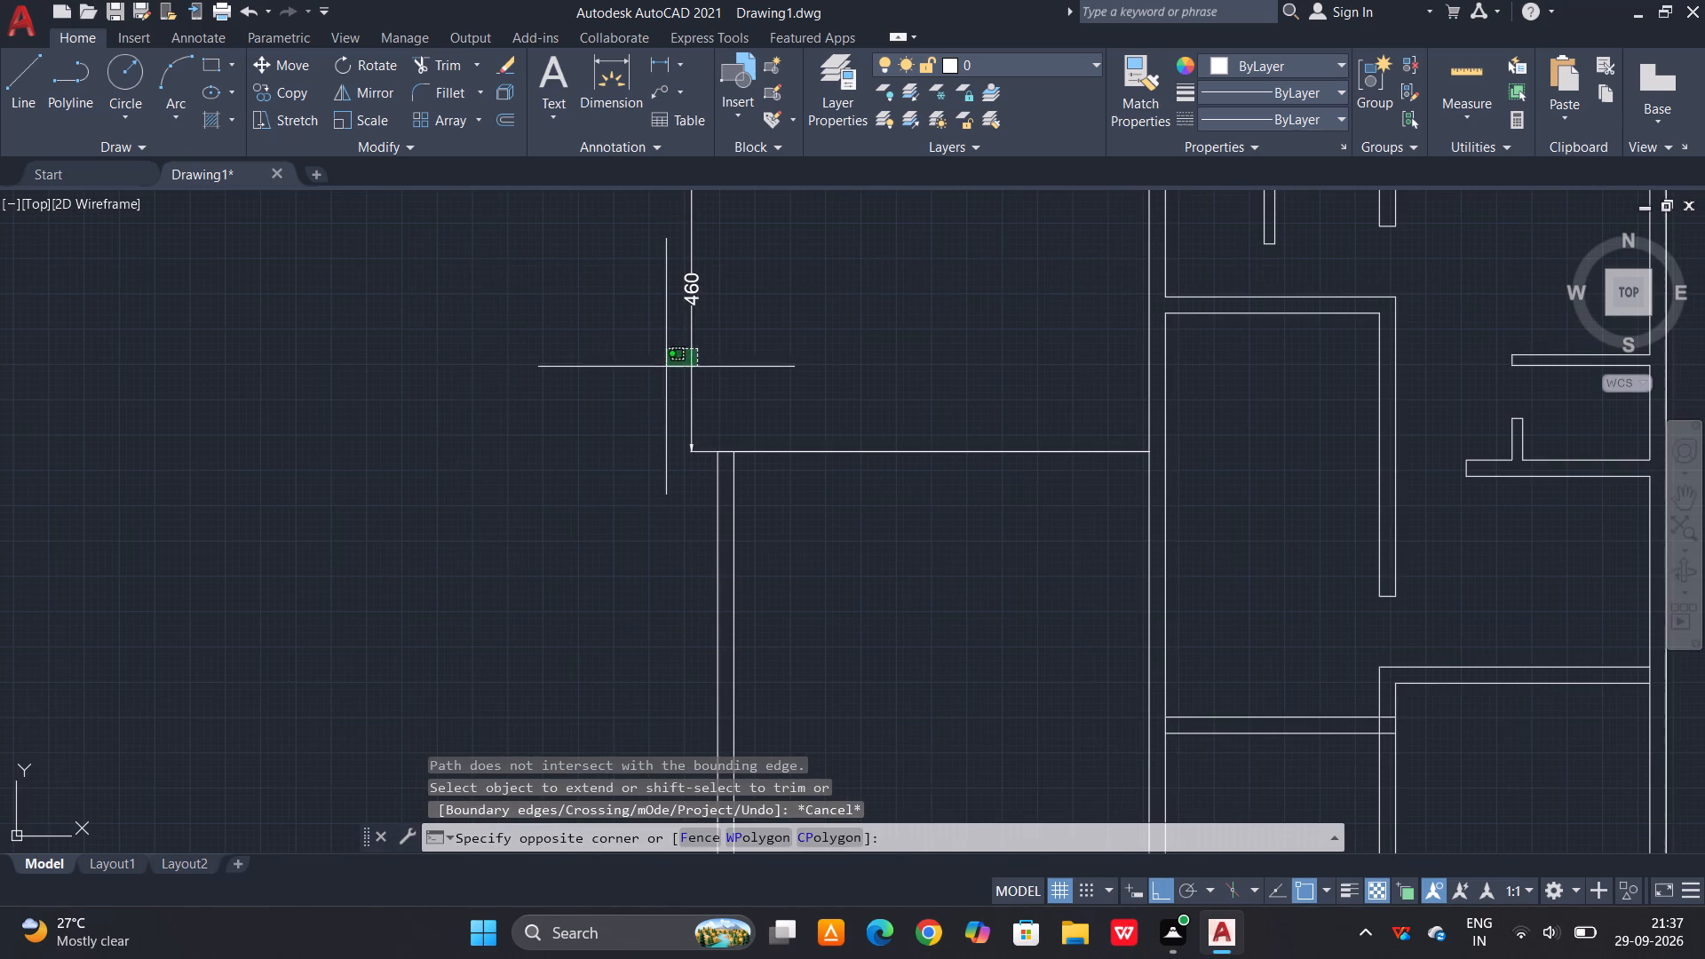
click(665, 369)
key(m)
key(space)
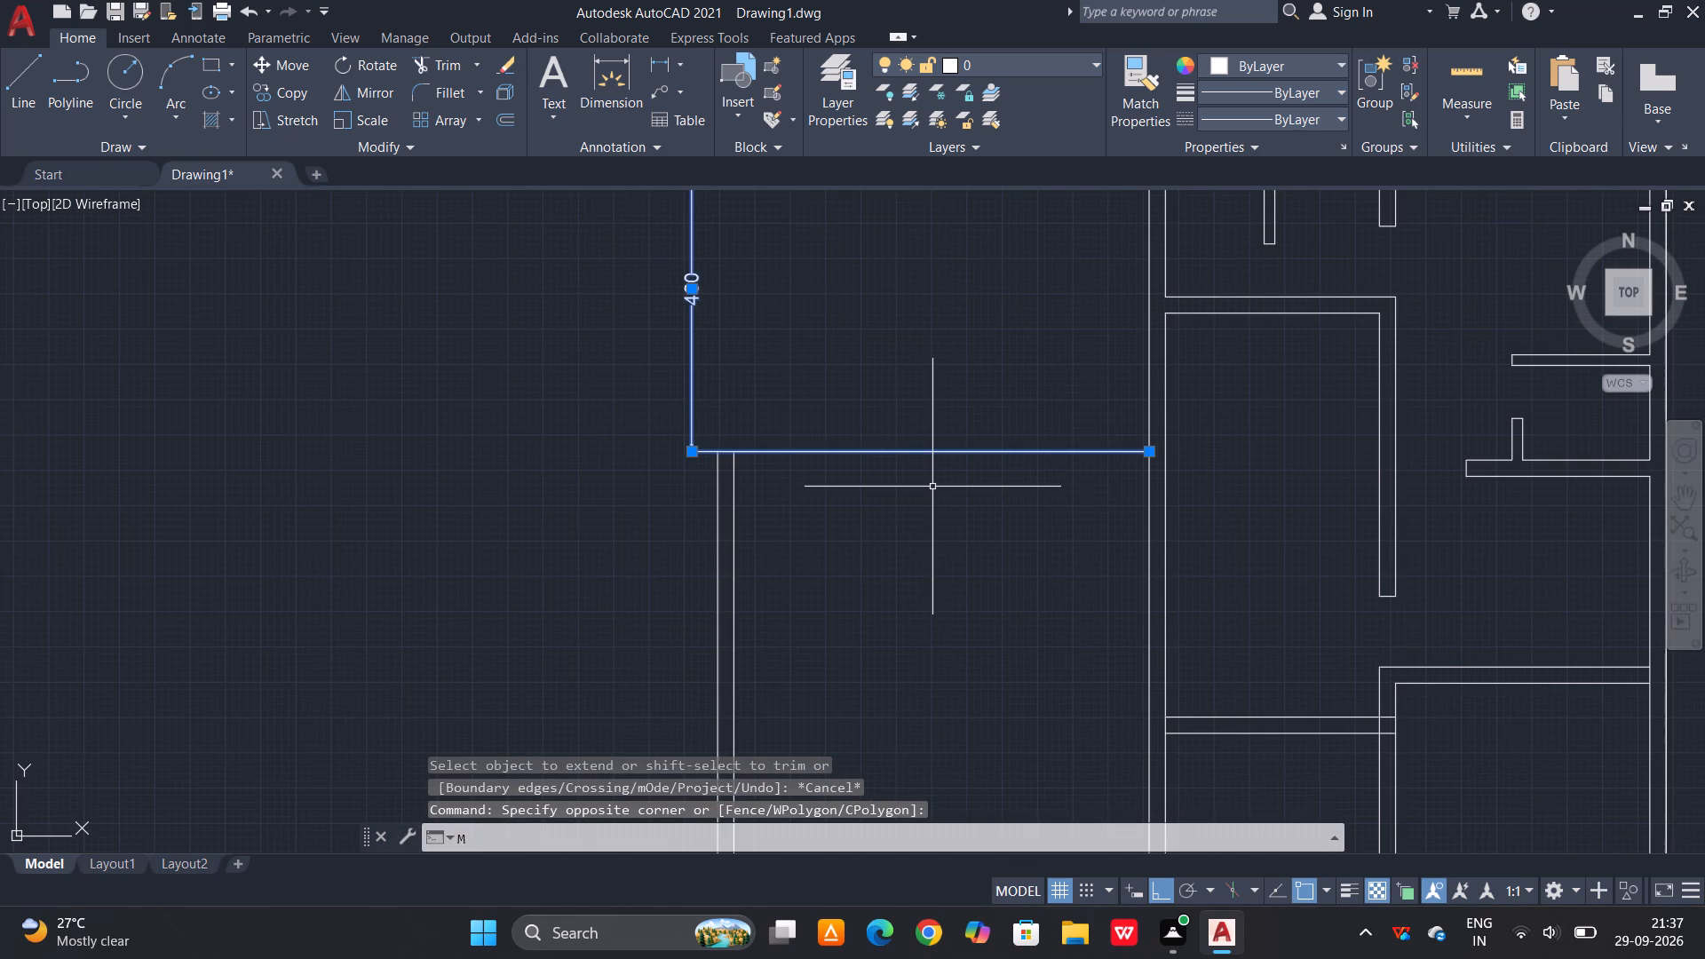
click(1144, 446)
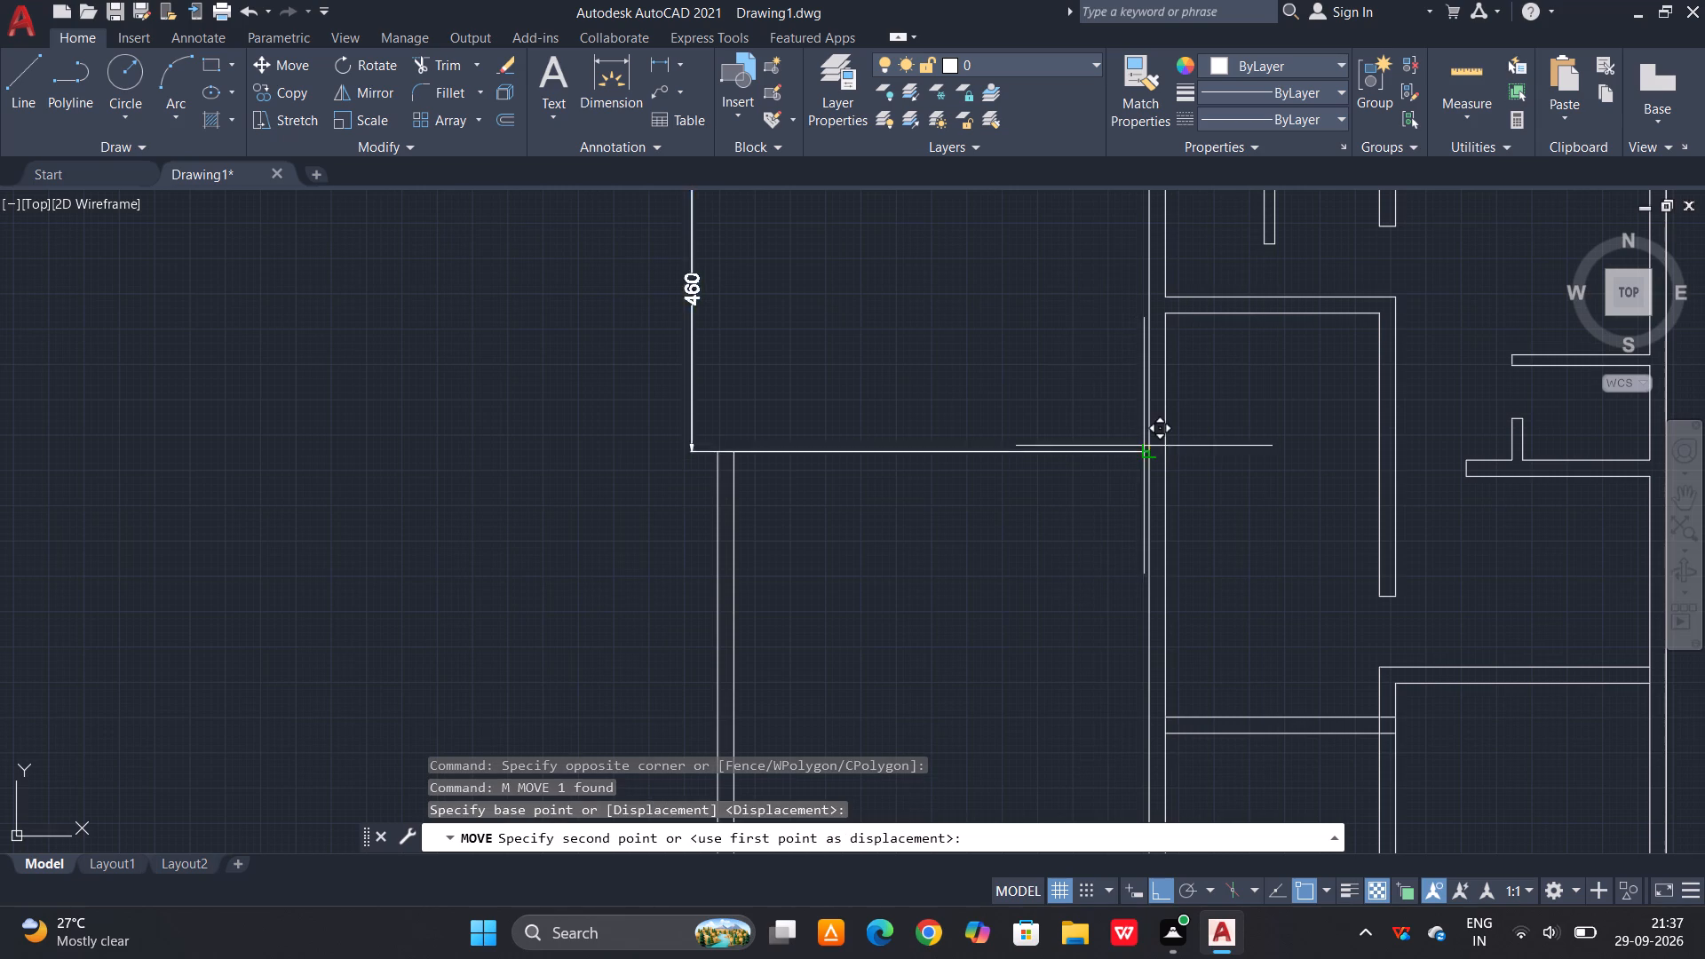
click(1020, 446)
scroll(1089, 456, up, 2)
key(Escape)
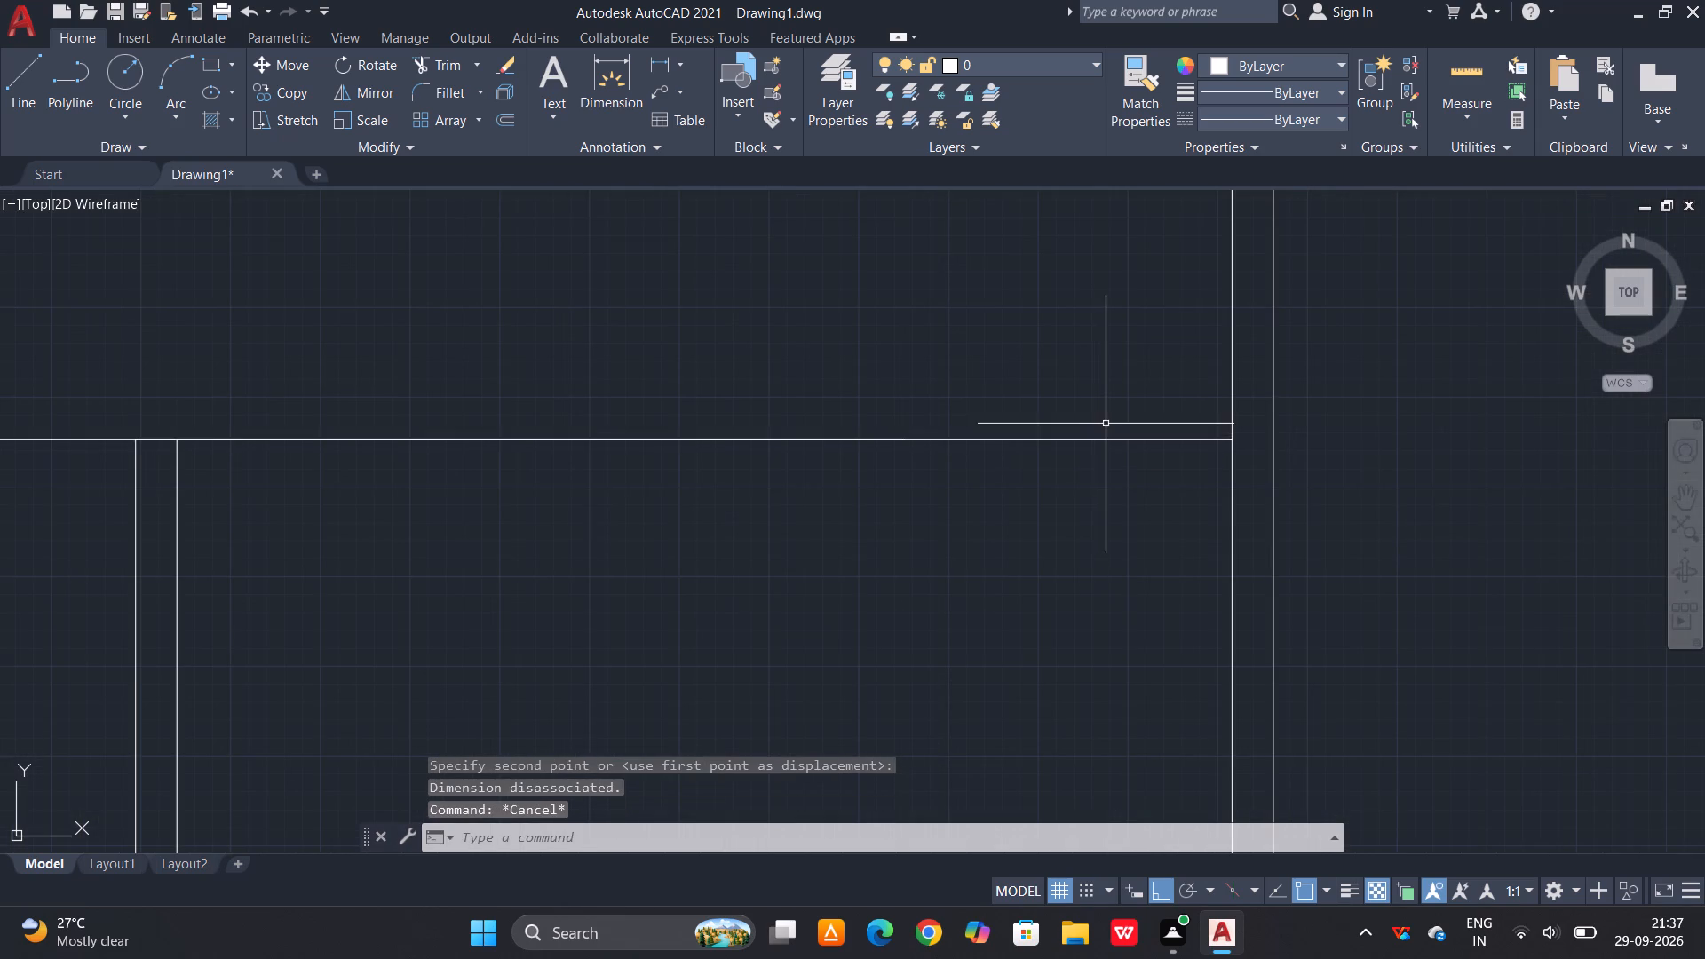
drag(1104, 432, 1102, 440)
click(1083, 468)
key(Escape)
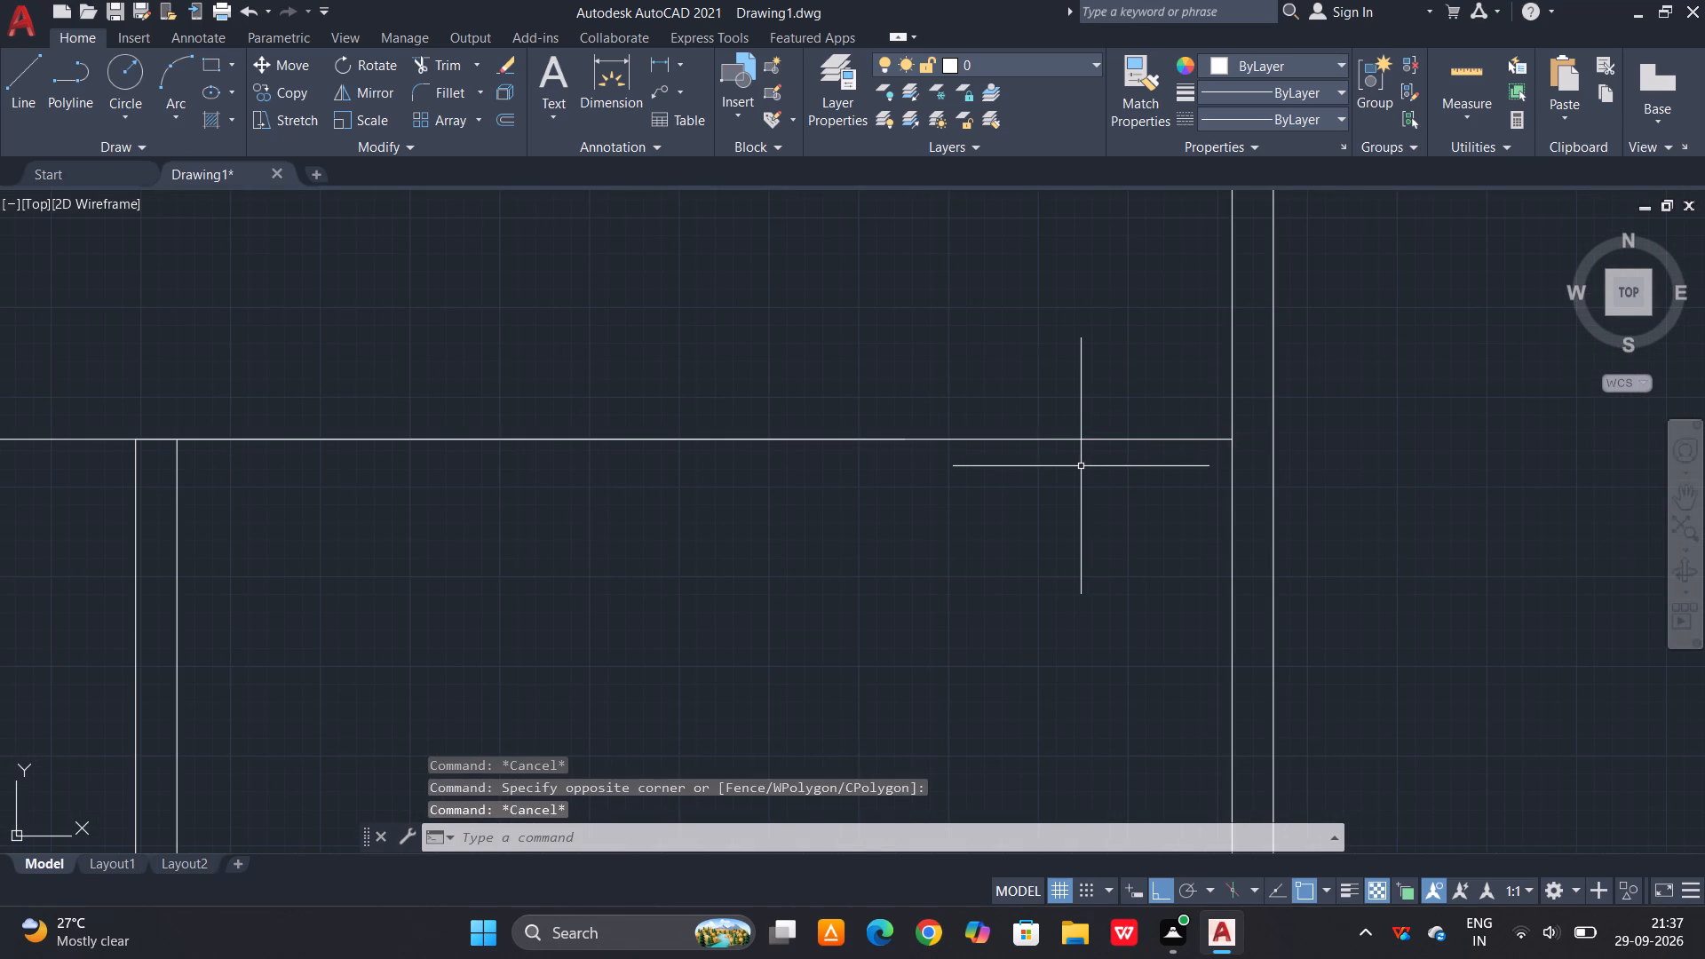
Offset the left block's top line 23 units downward to form its double-line top wall.
text(O)
key(space)
text(23)
key(space)
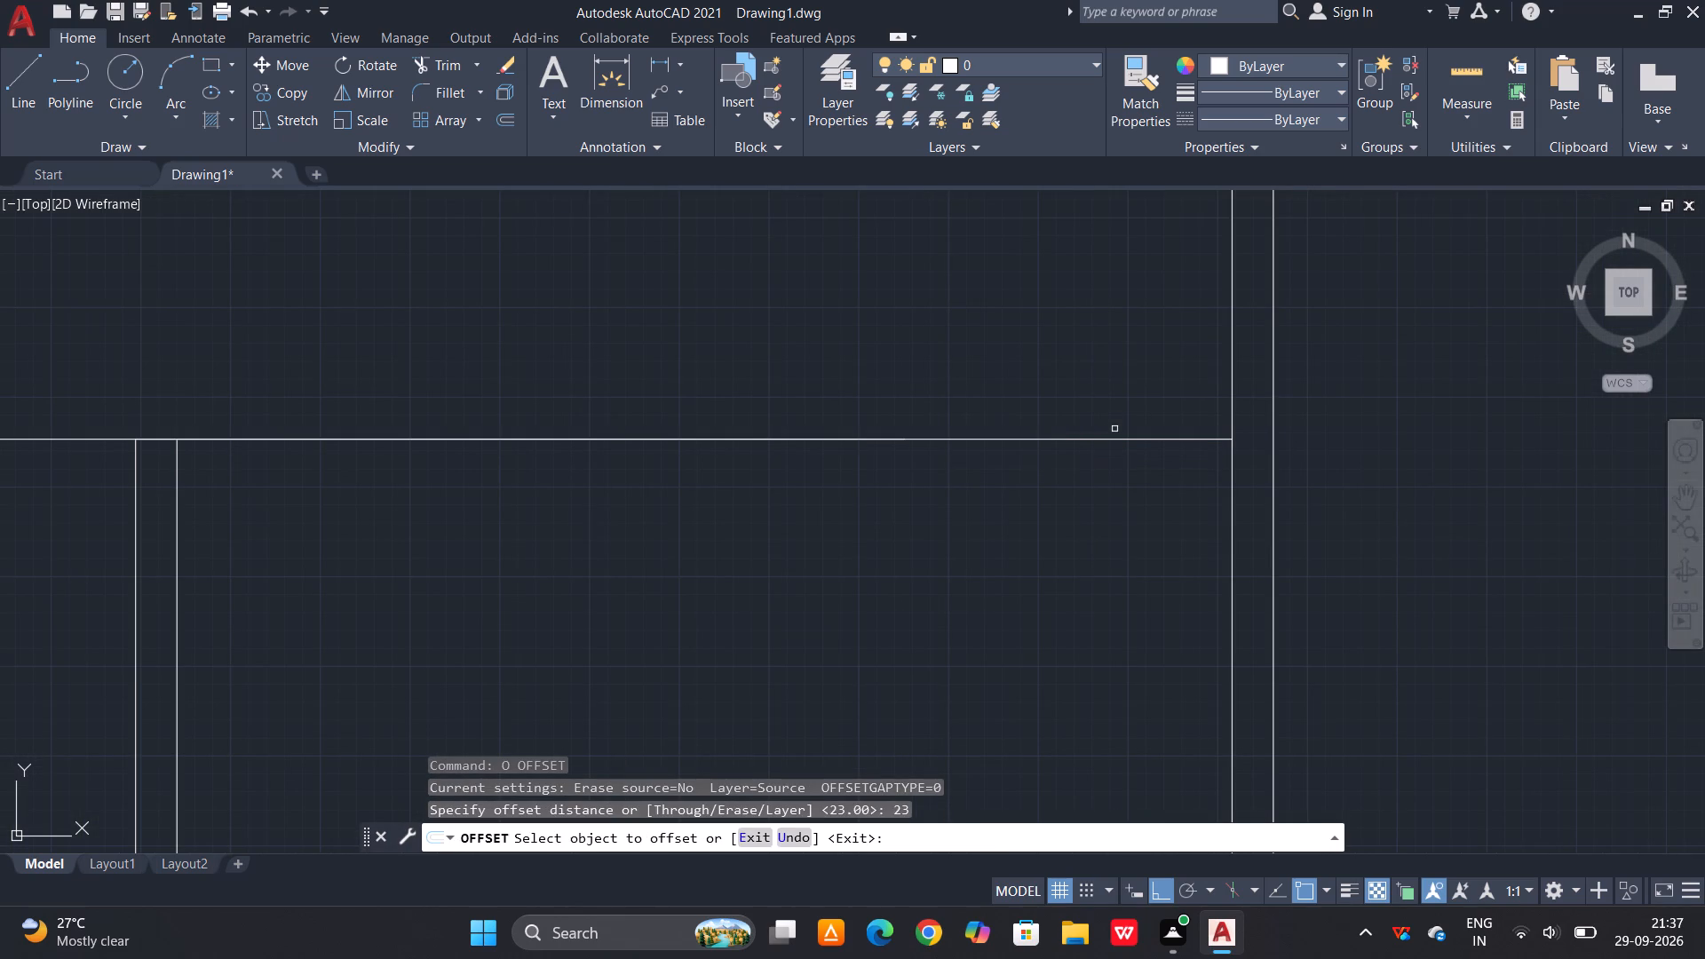
click(1114, 439)
click(1076, 574)
scroll(1079, 542, down, 2)
key(Escape)
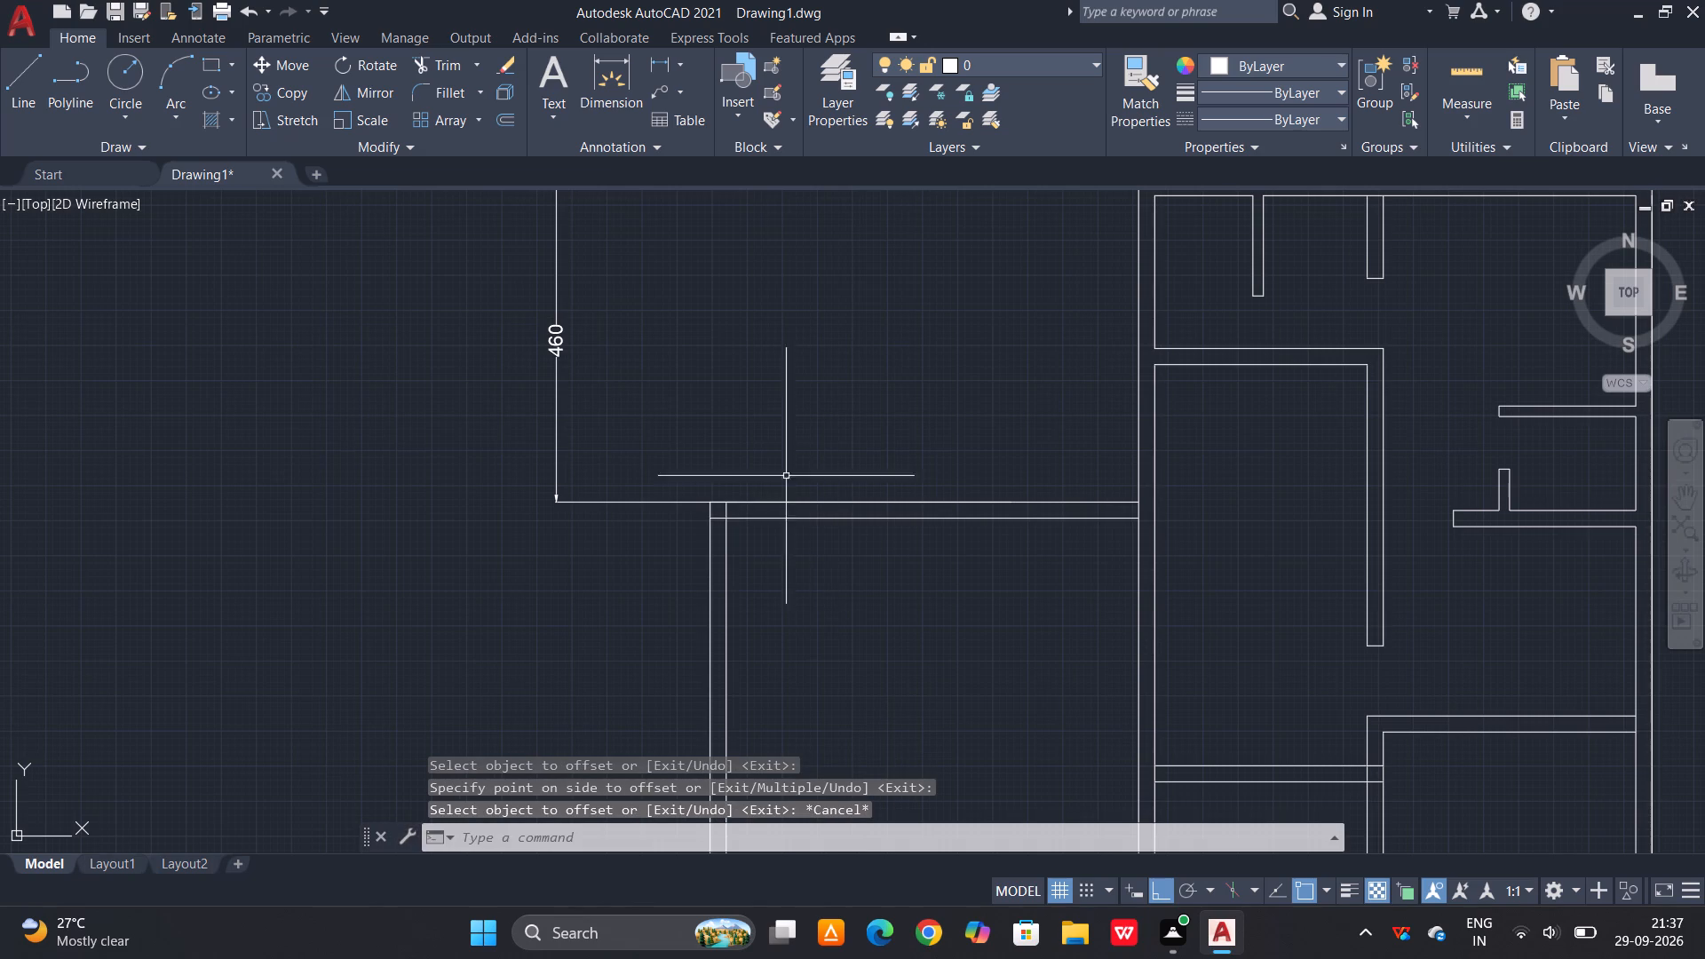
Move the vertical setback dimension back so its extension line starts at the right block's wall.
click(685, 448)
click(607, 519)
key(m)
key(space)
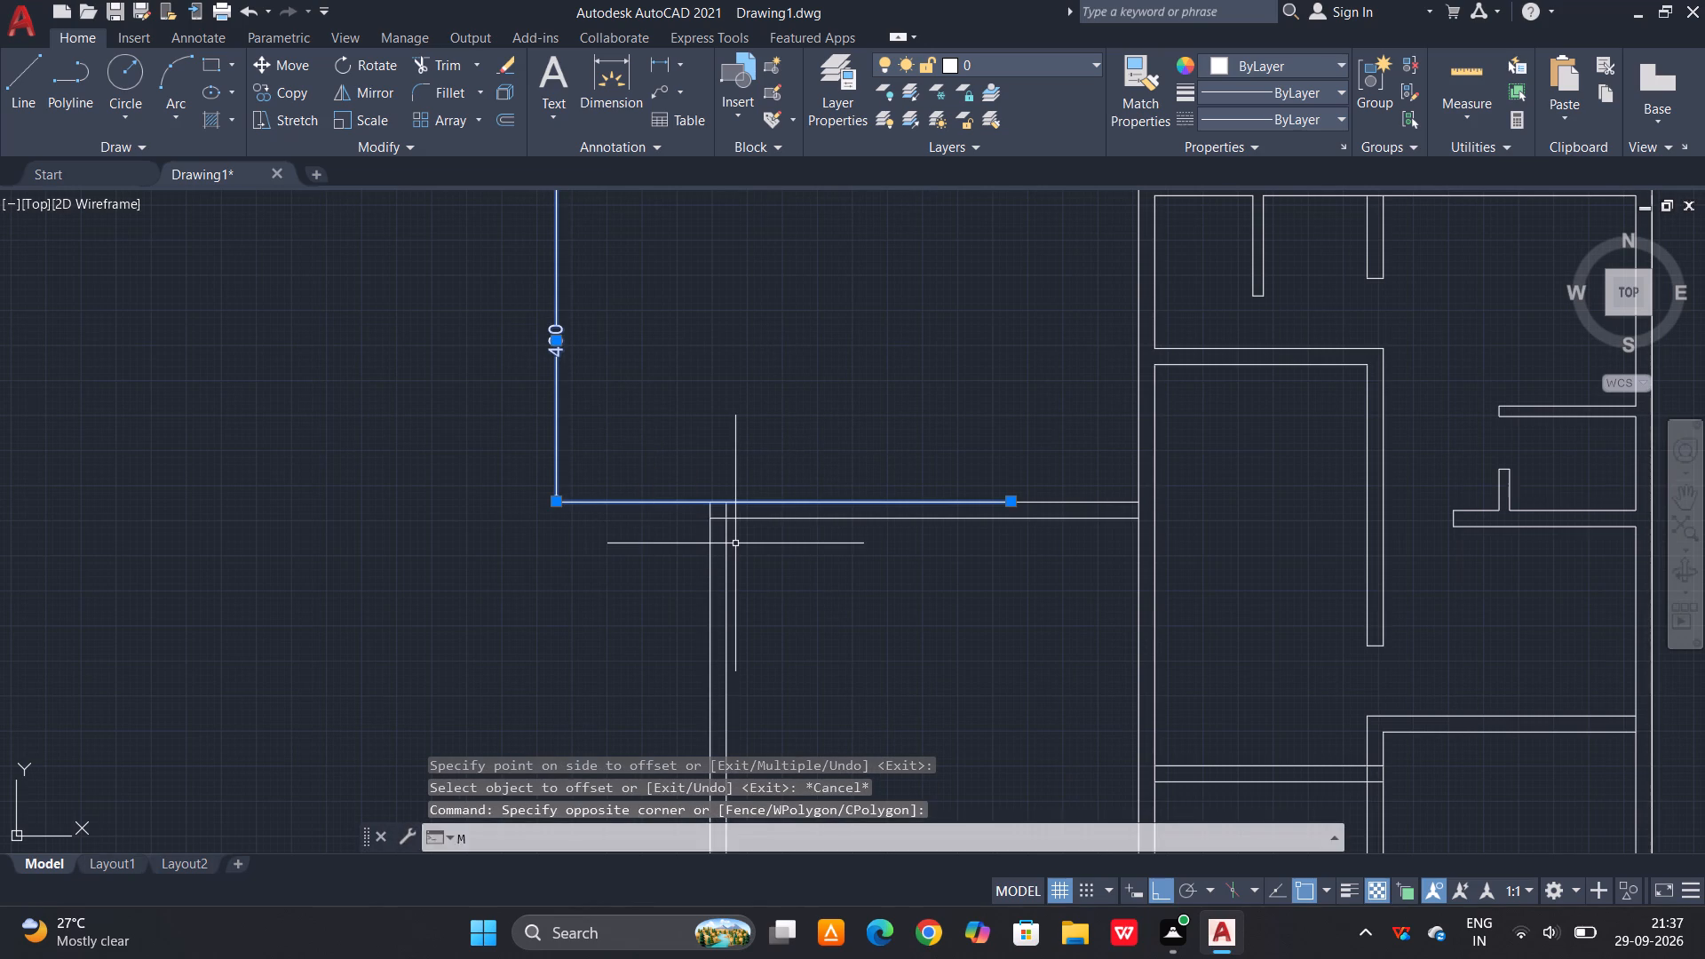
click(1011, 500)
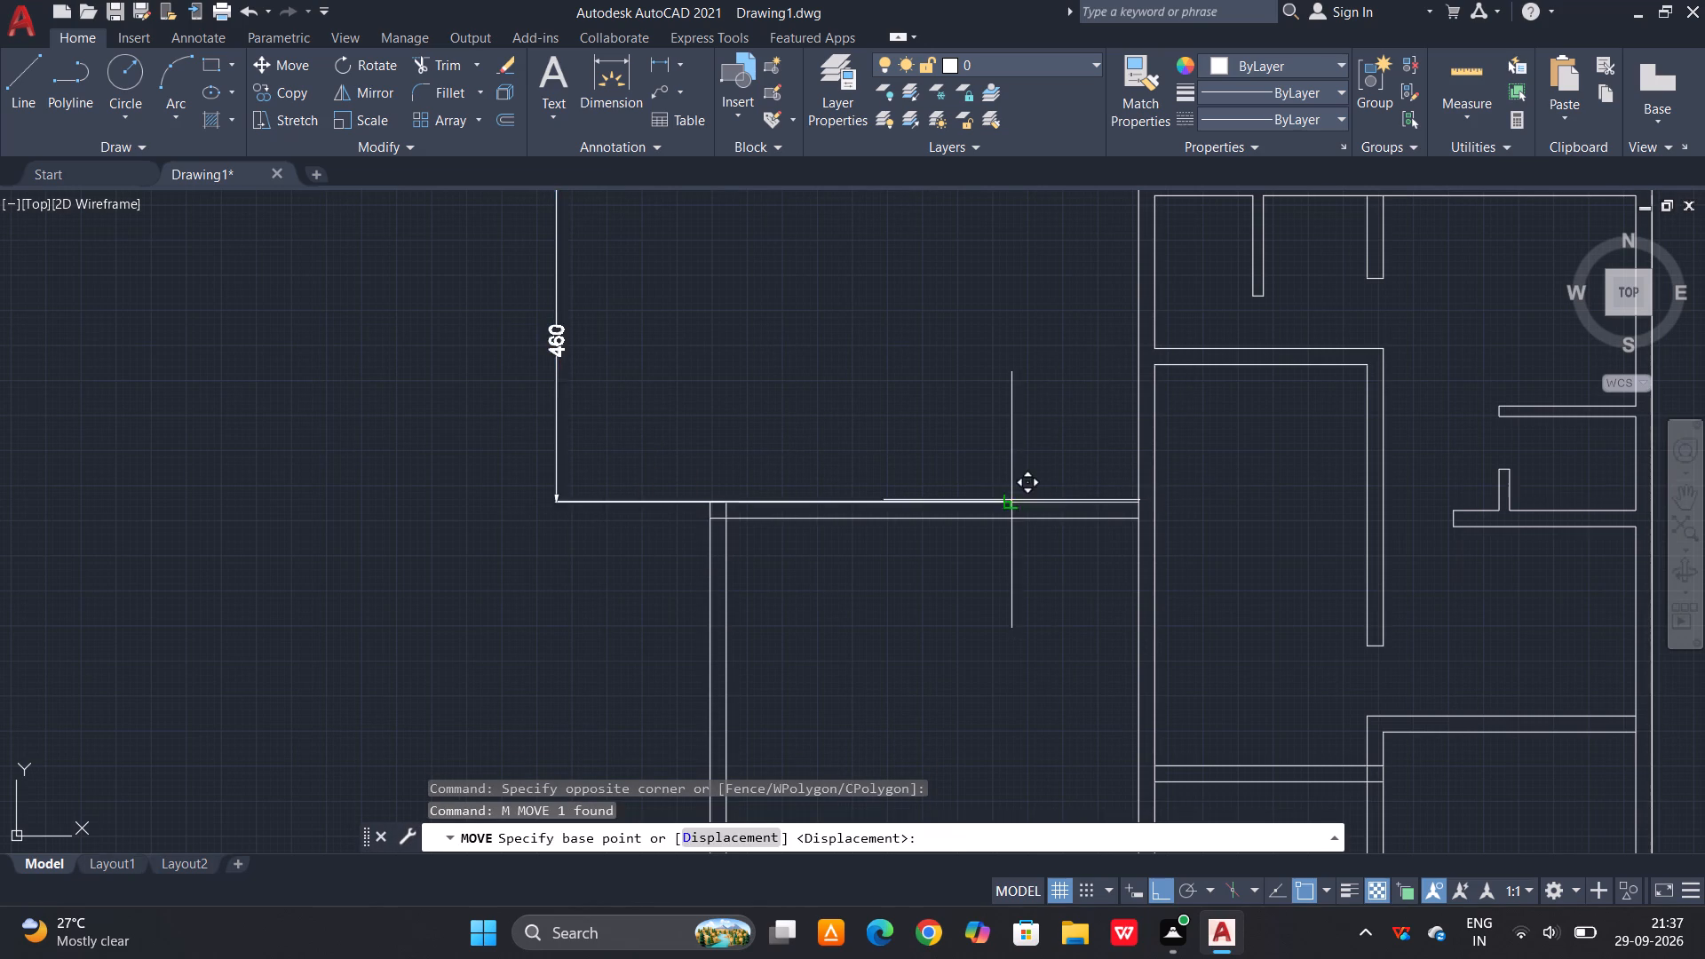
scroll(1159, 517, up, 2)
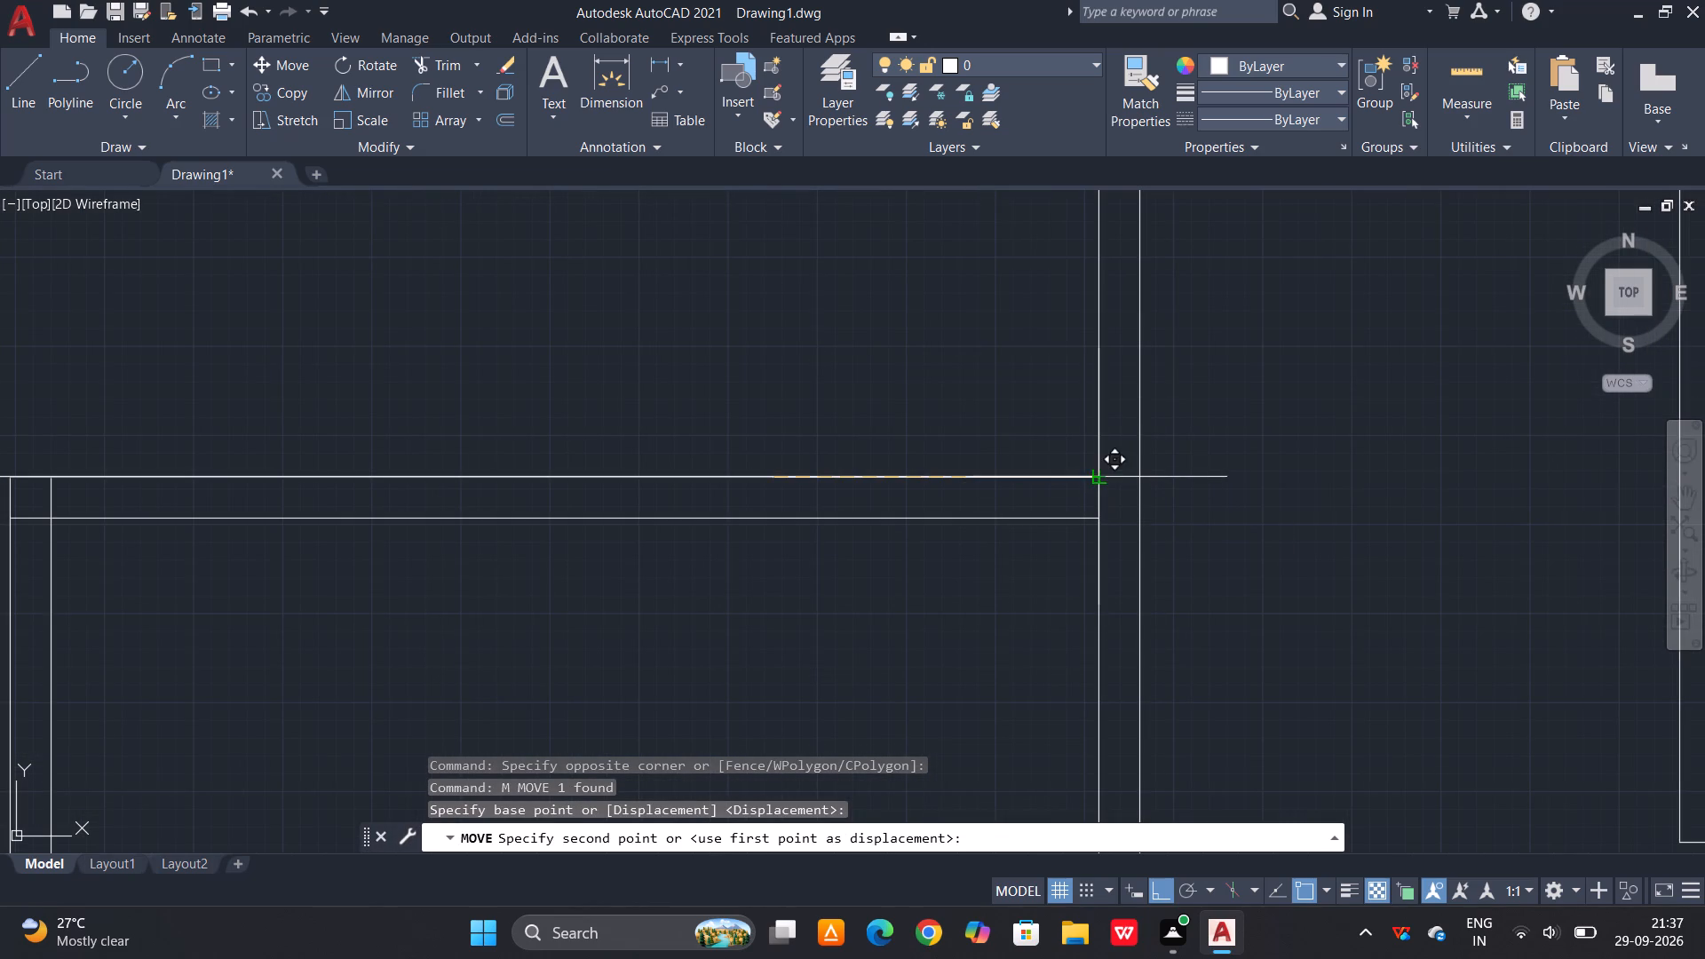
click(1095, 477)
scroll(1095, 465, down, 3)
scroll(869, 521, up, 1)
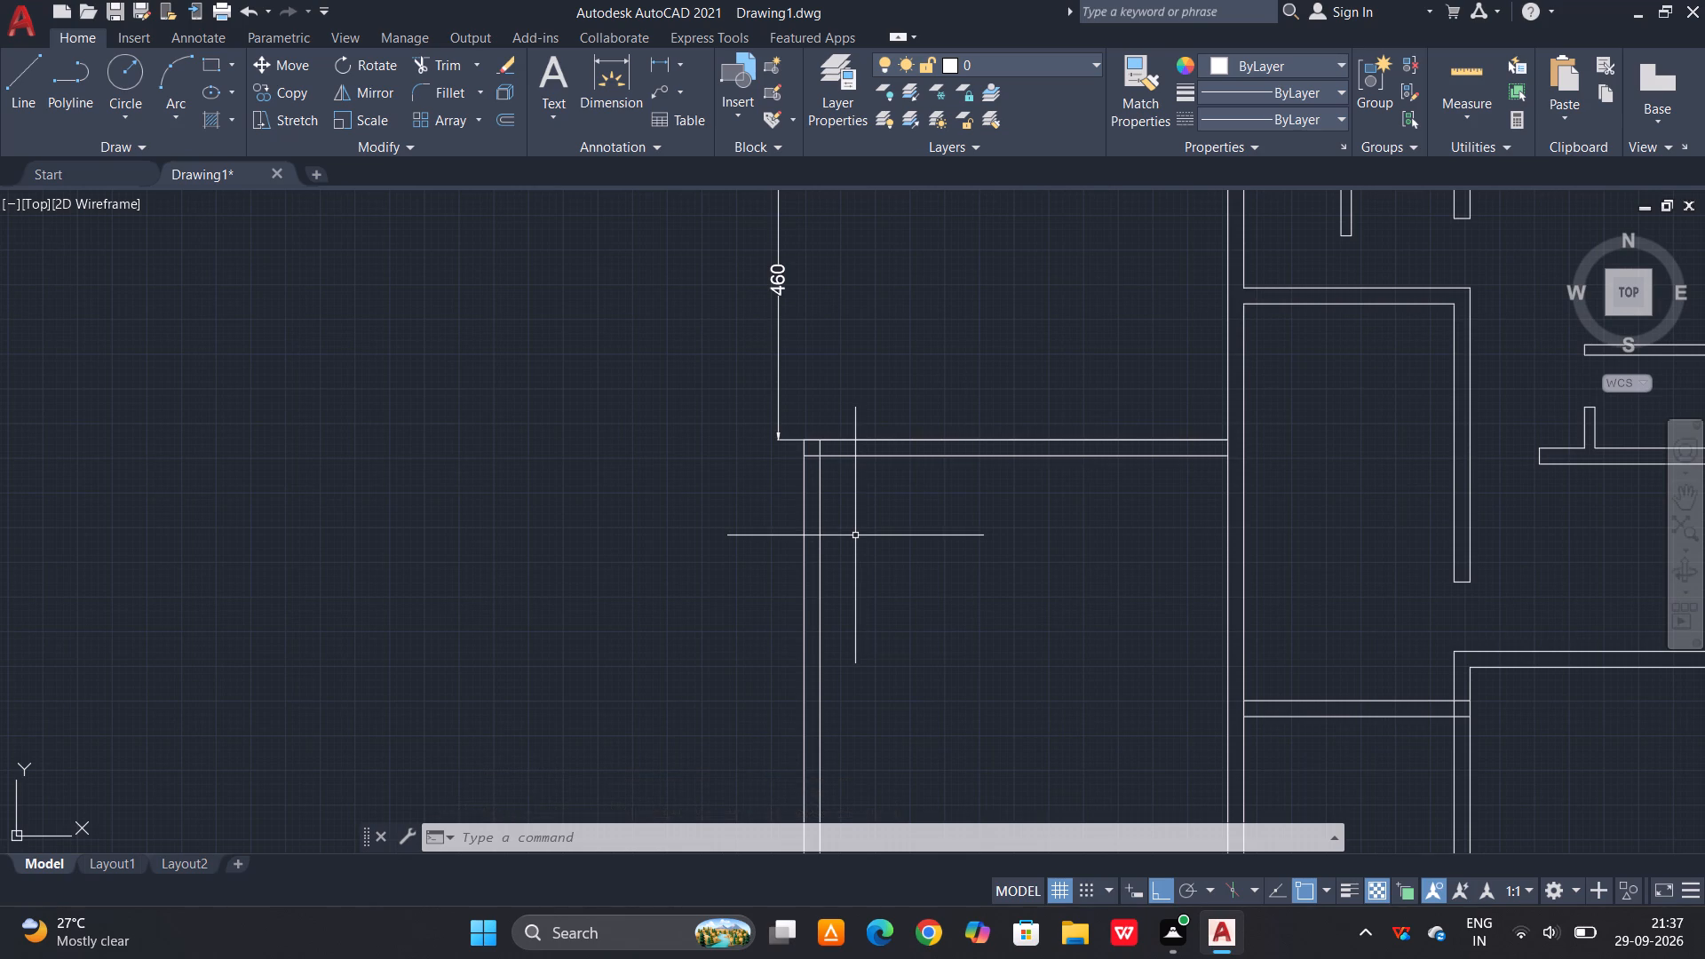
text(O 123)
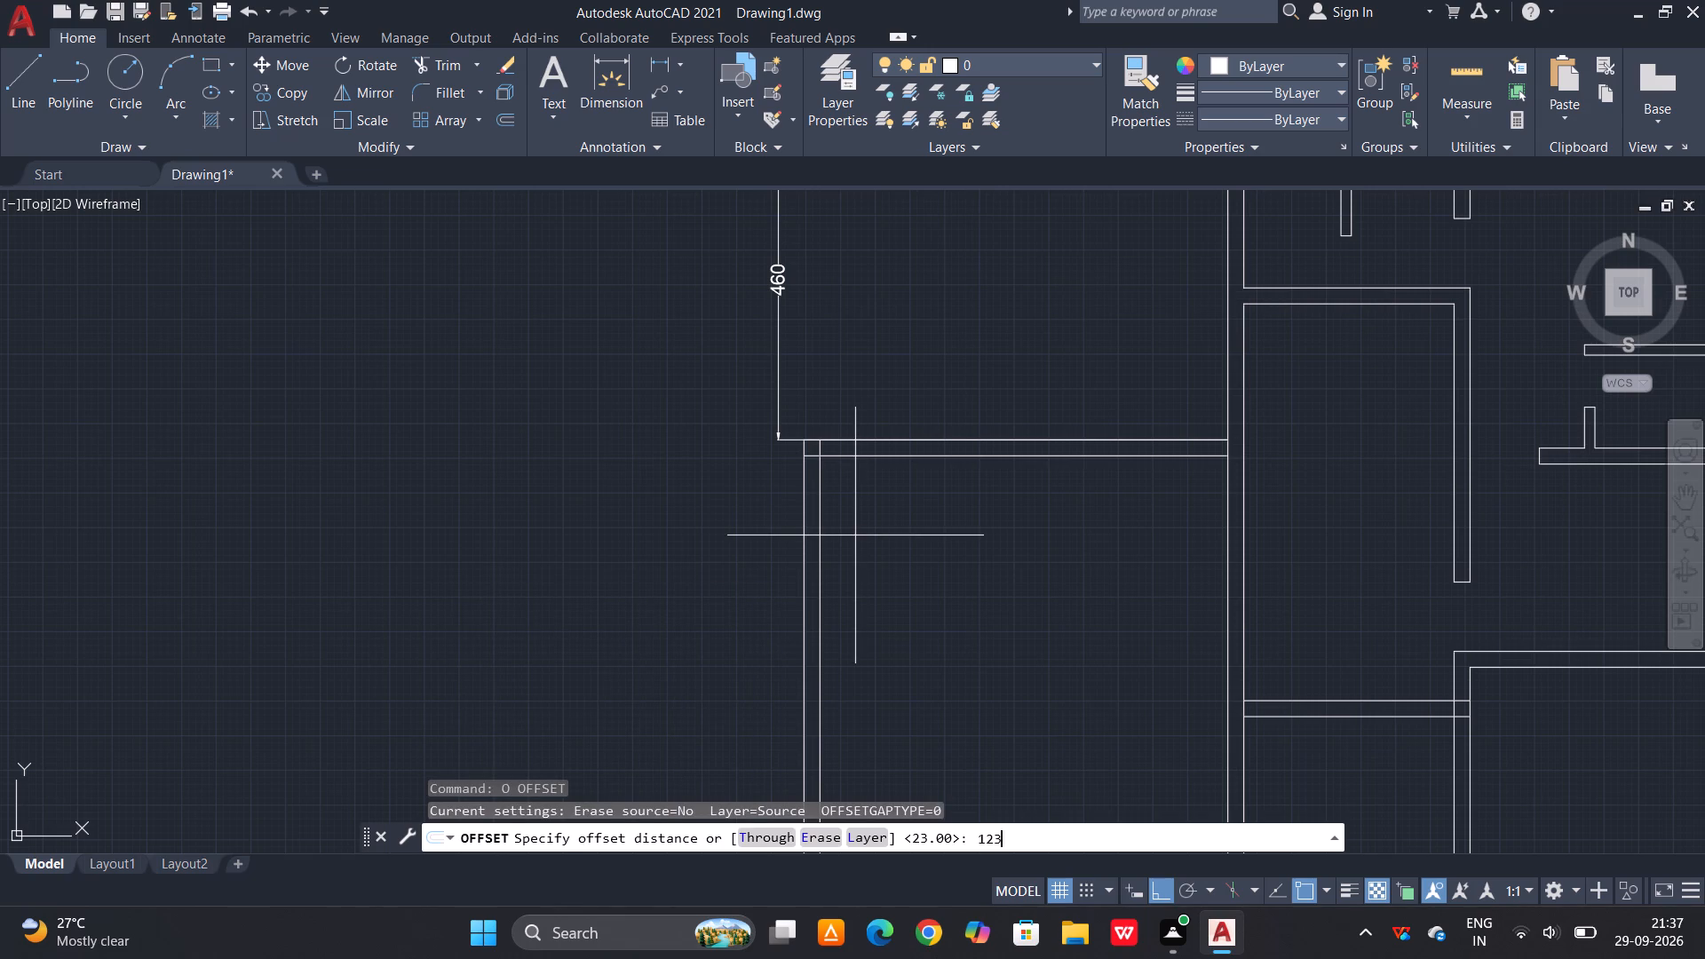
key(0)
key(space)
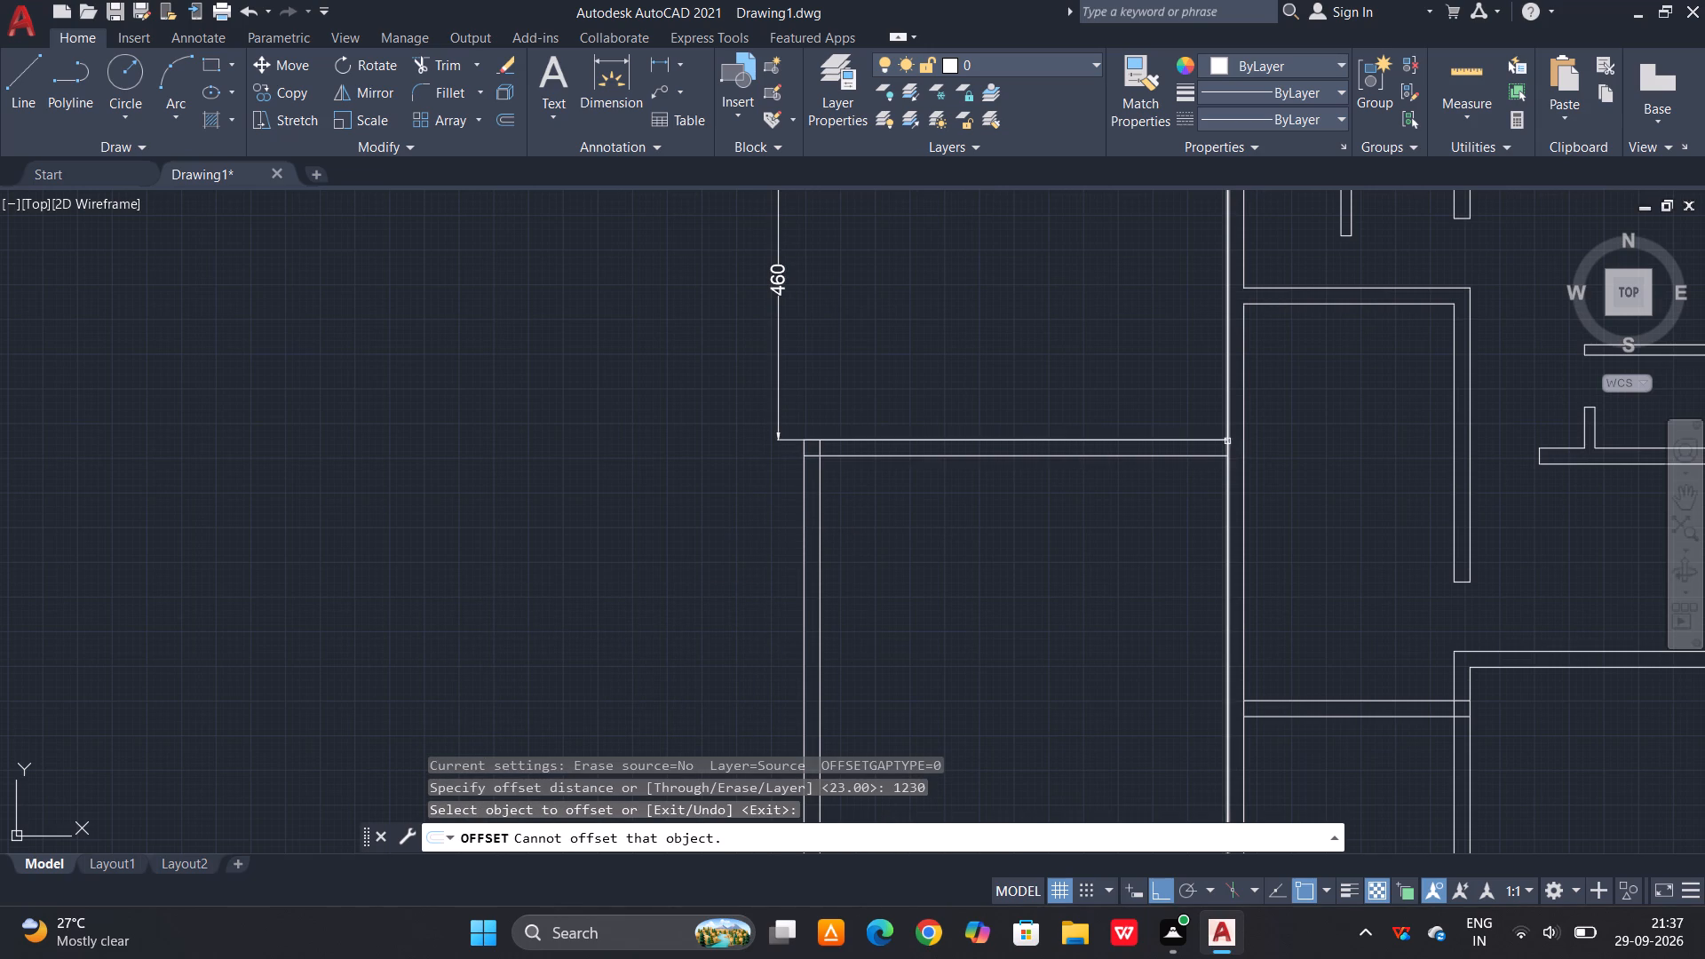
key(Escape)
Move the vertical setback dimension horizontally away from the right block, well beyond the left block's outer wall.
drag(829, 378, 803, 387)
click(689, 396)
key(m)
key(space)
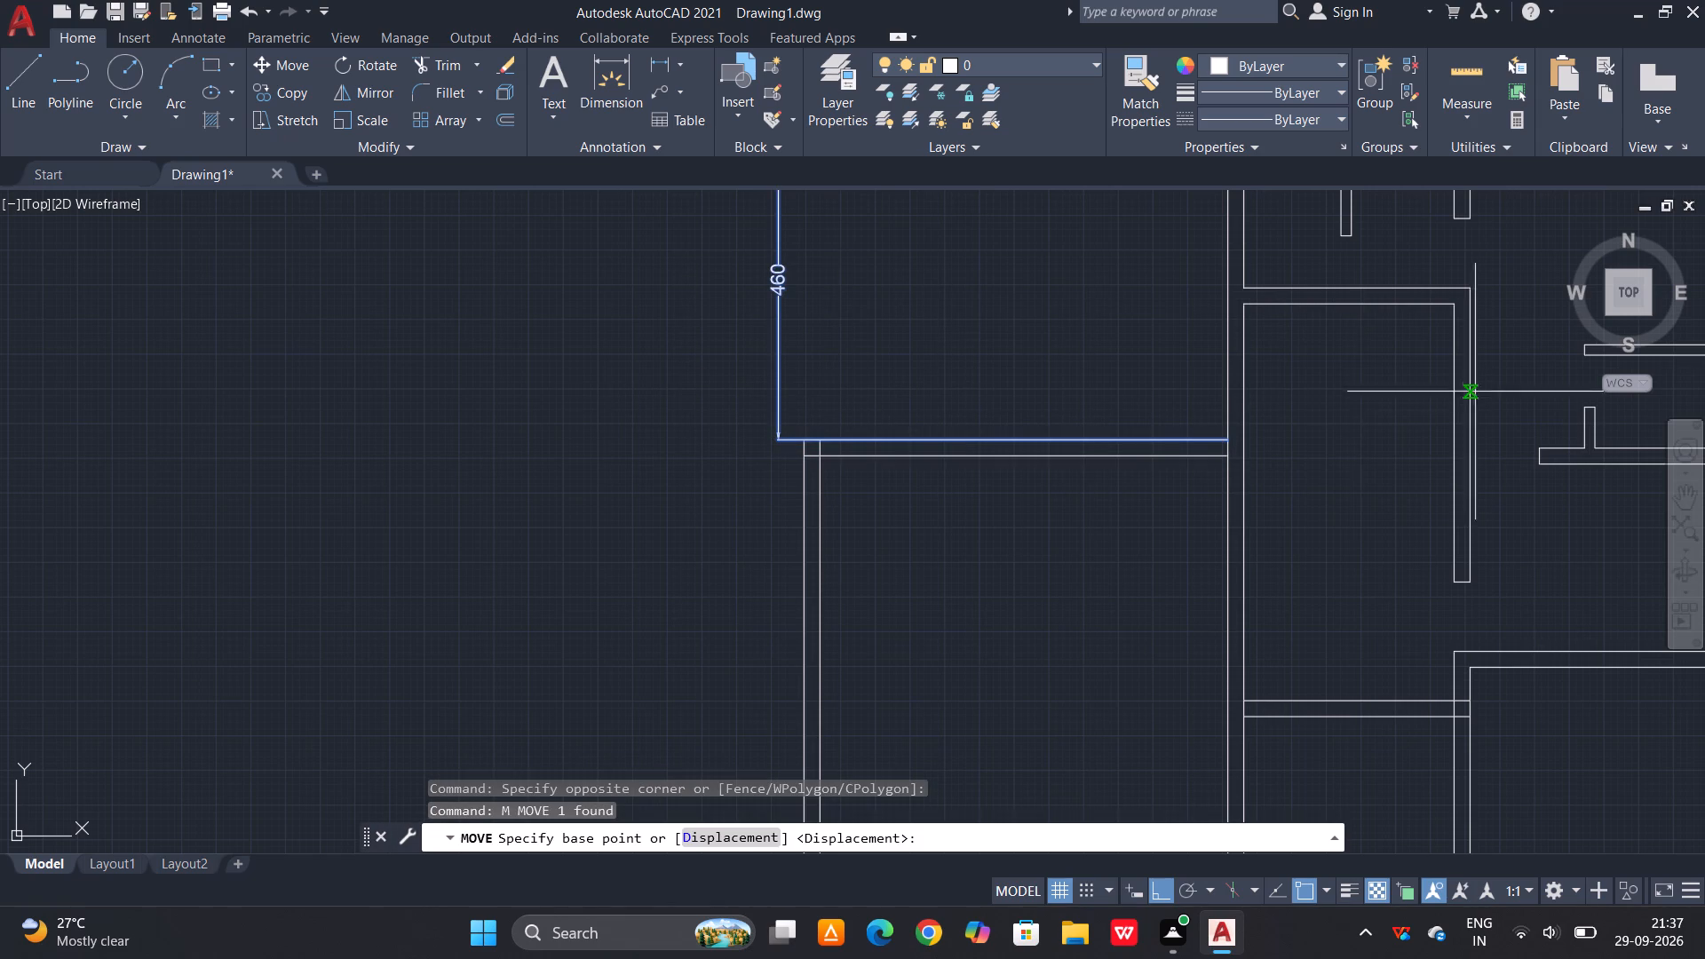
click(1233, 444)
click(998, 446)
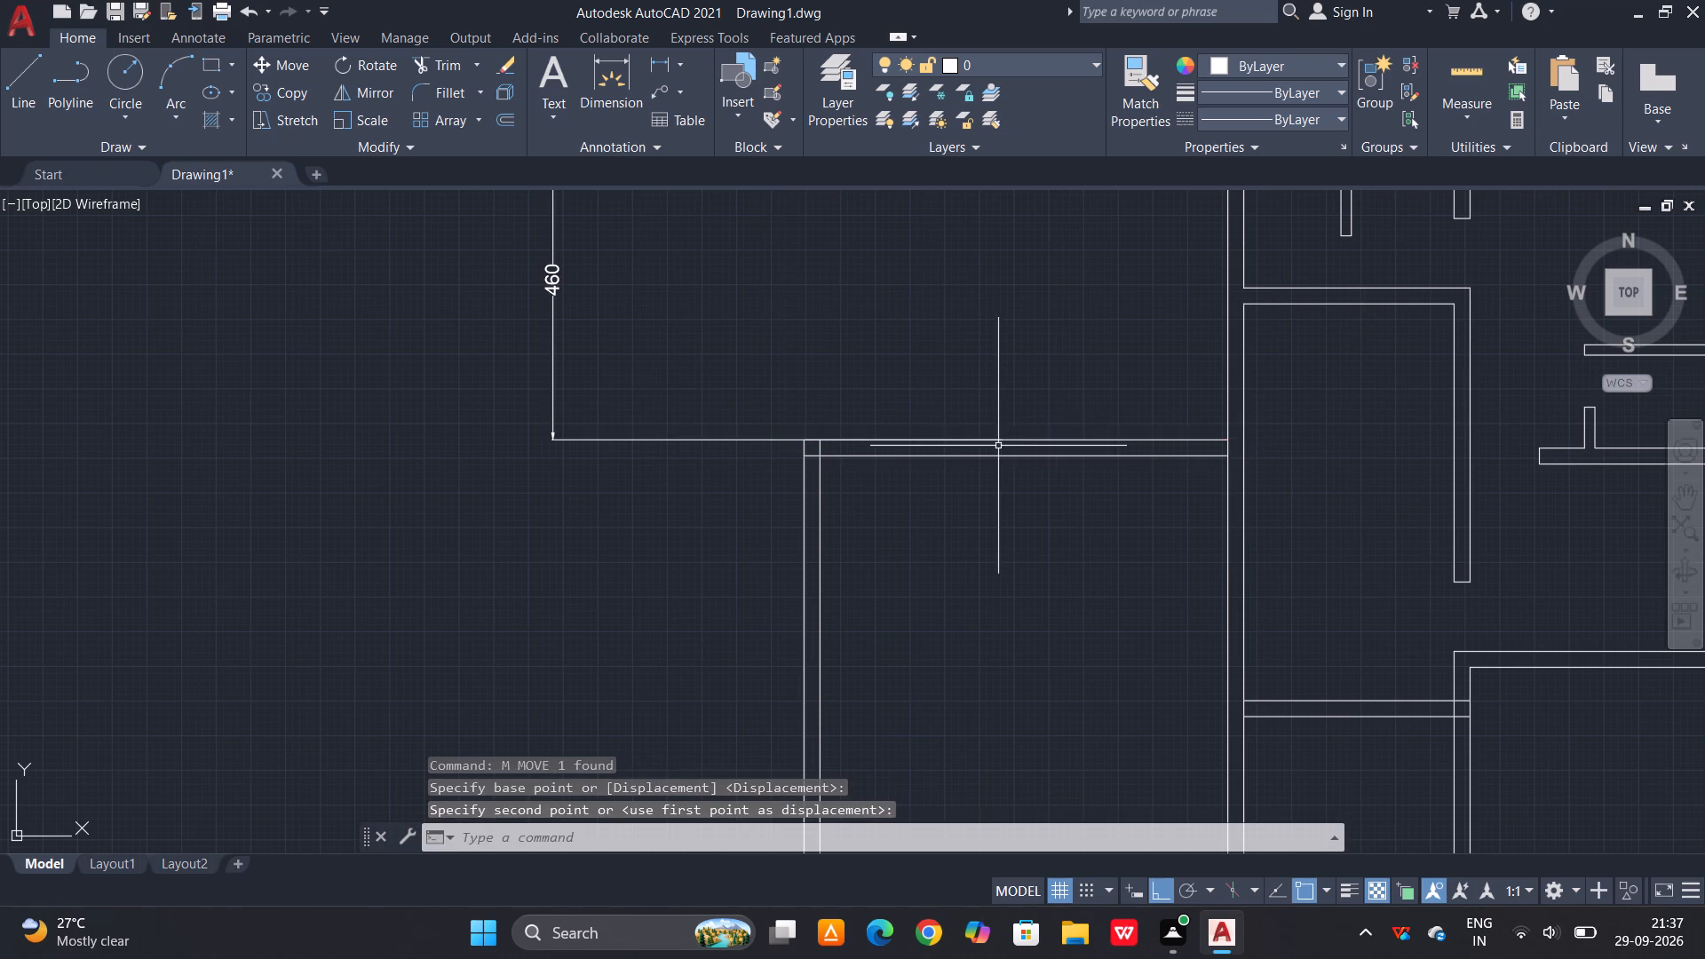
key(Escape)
Delete the vertical setback dimension beside the left block.
click(553, 419)
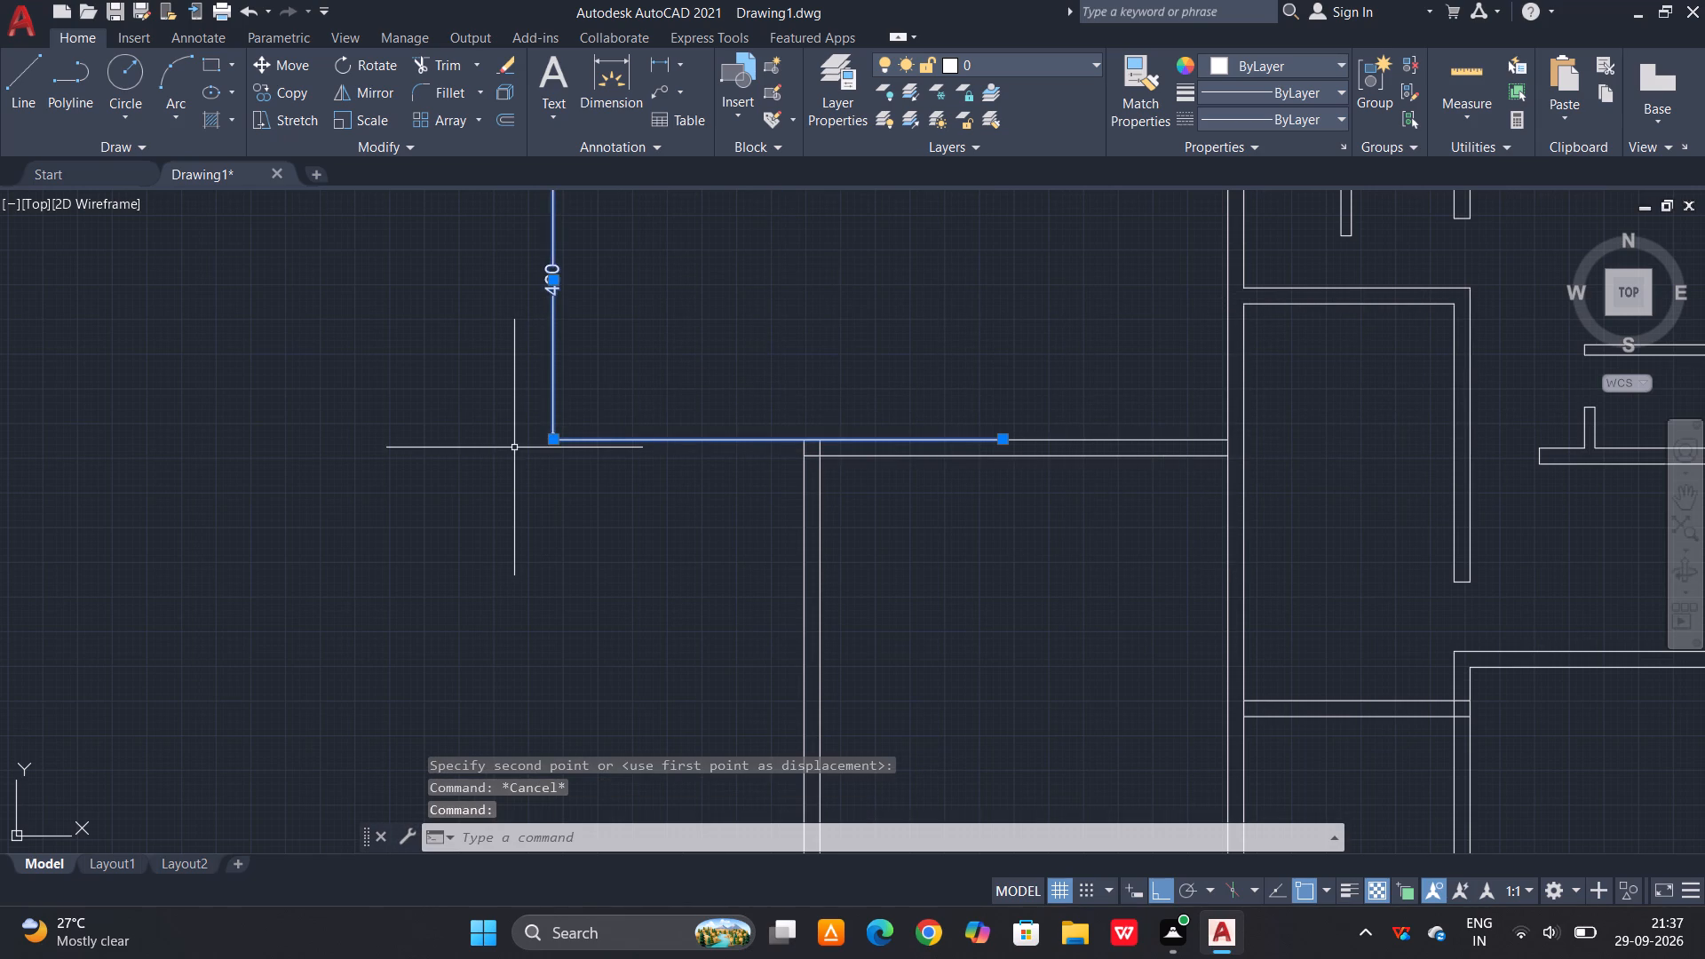
key(Delete)
Offset the left block's outer top line 1230 units downward.
text(O)
key(space)
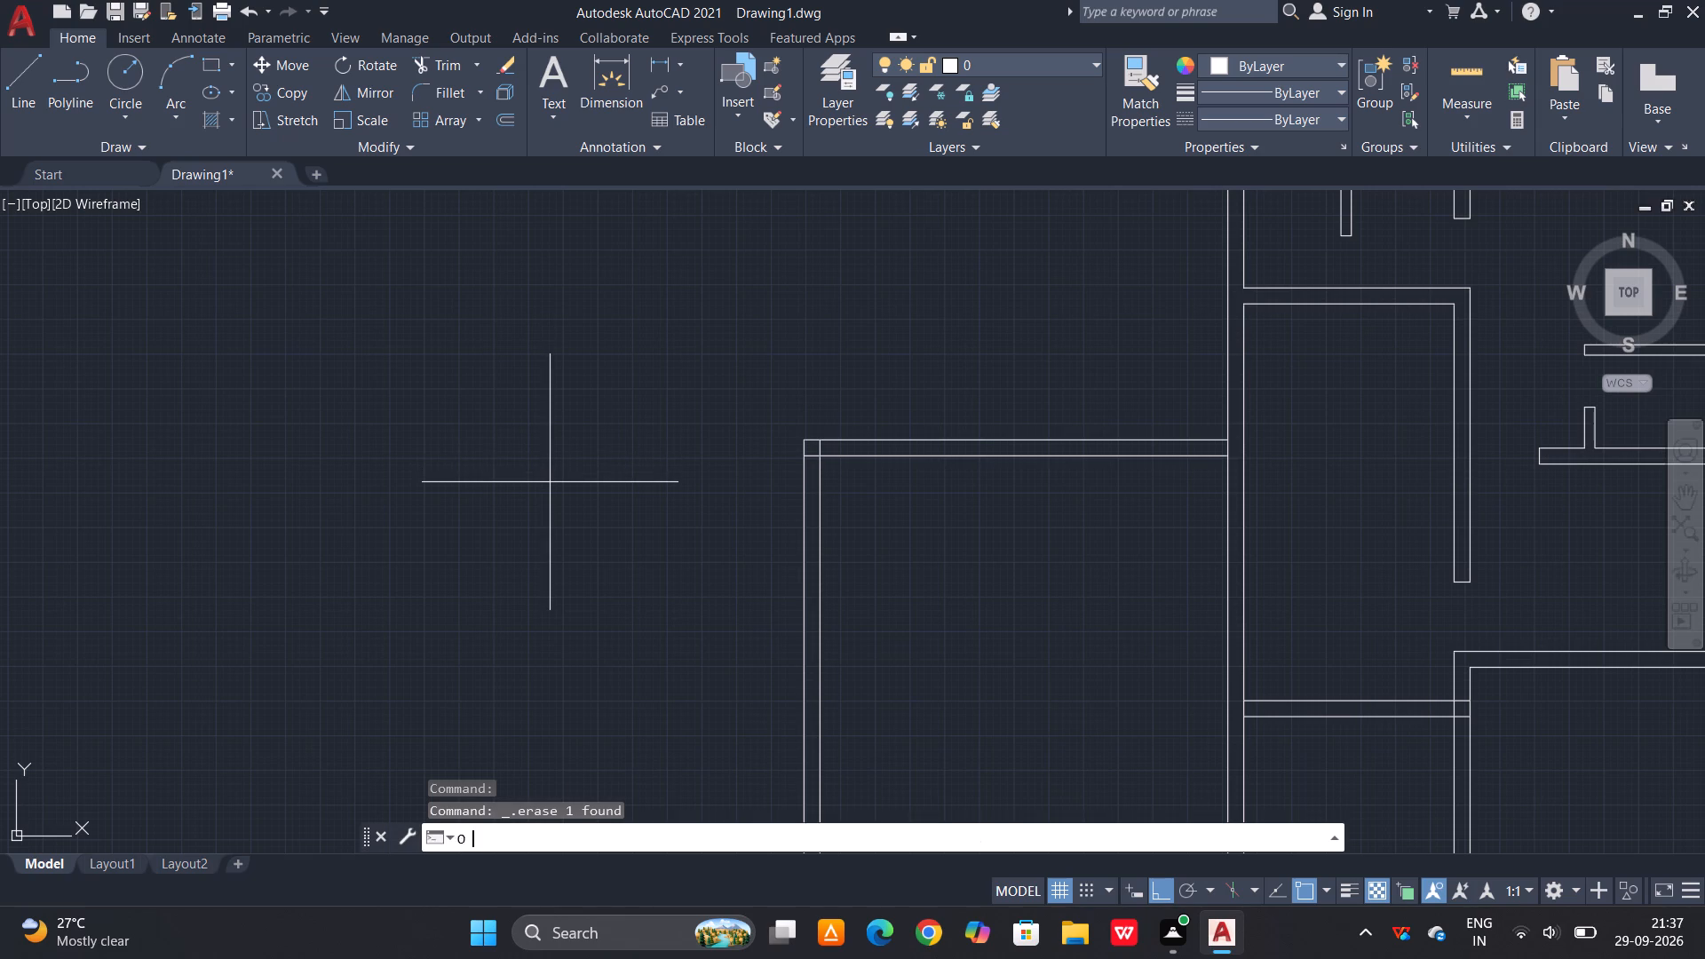
text(123)
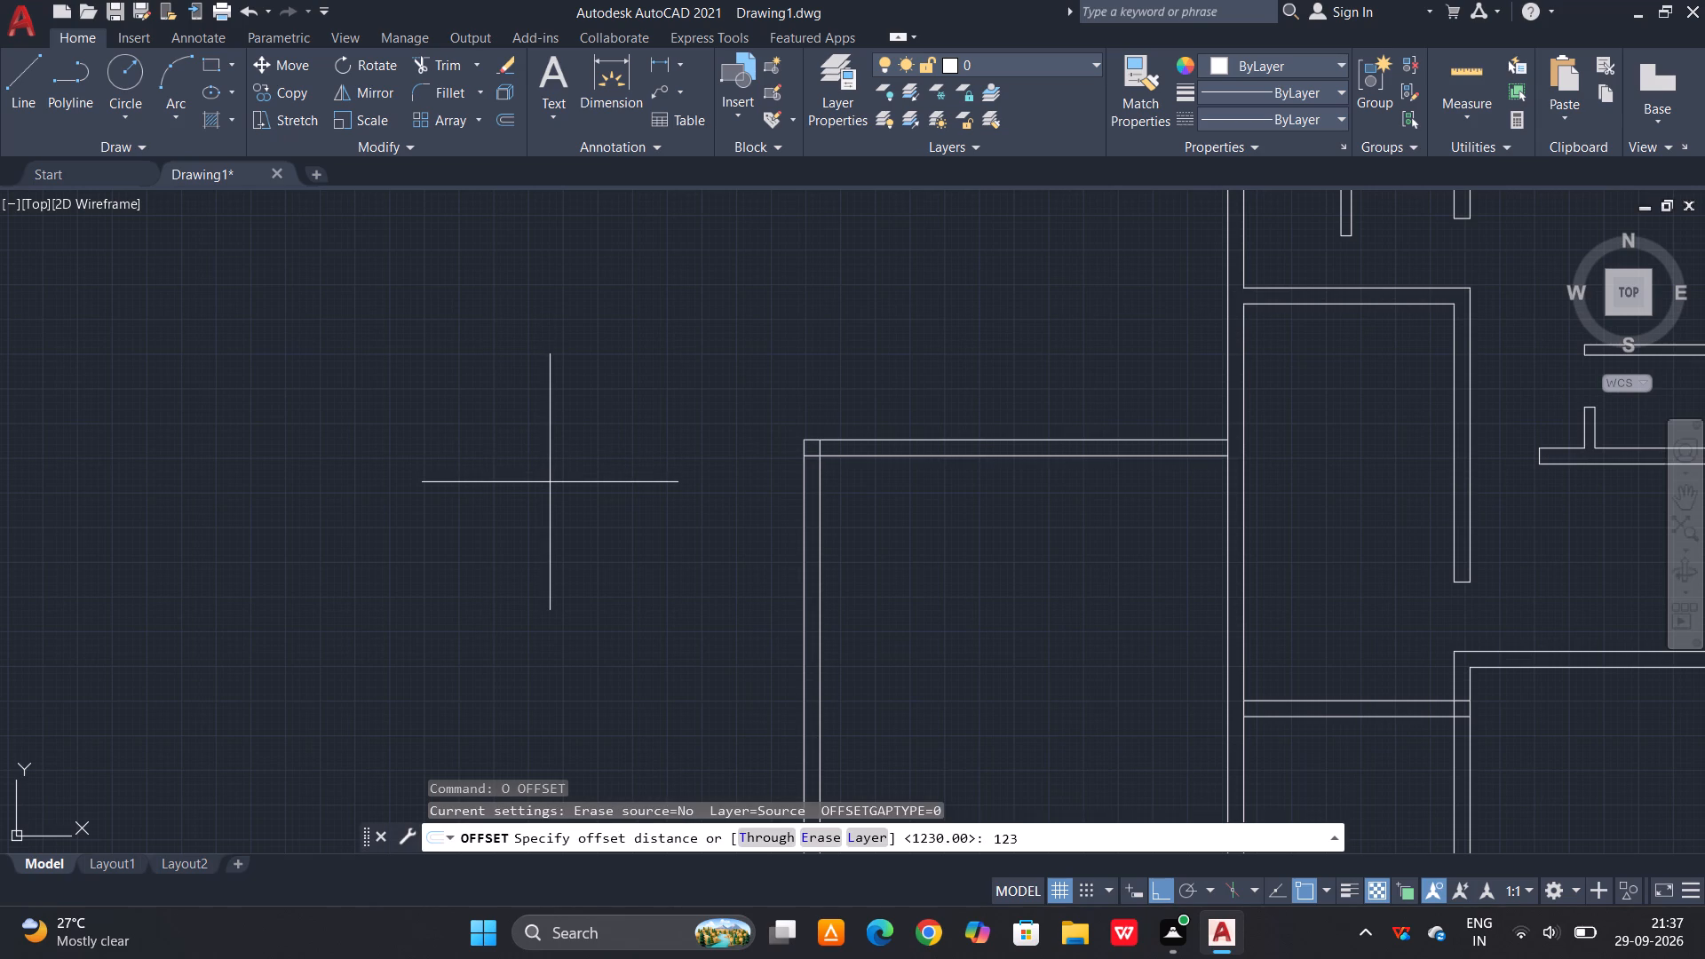
key(0)
key(space)
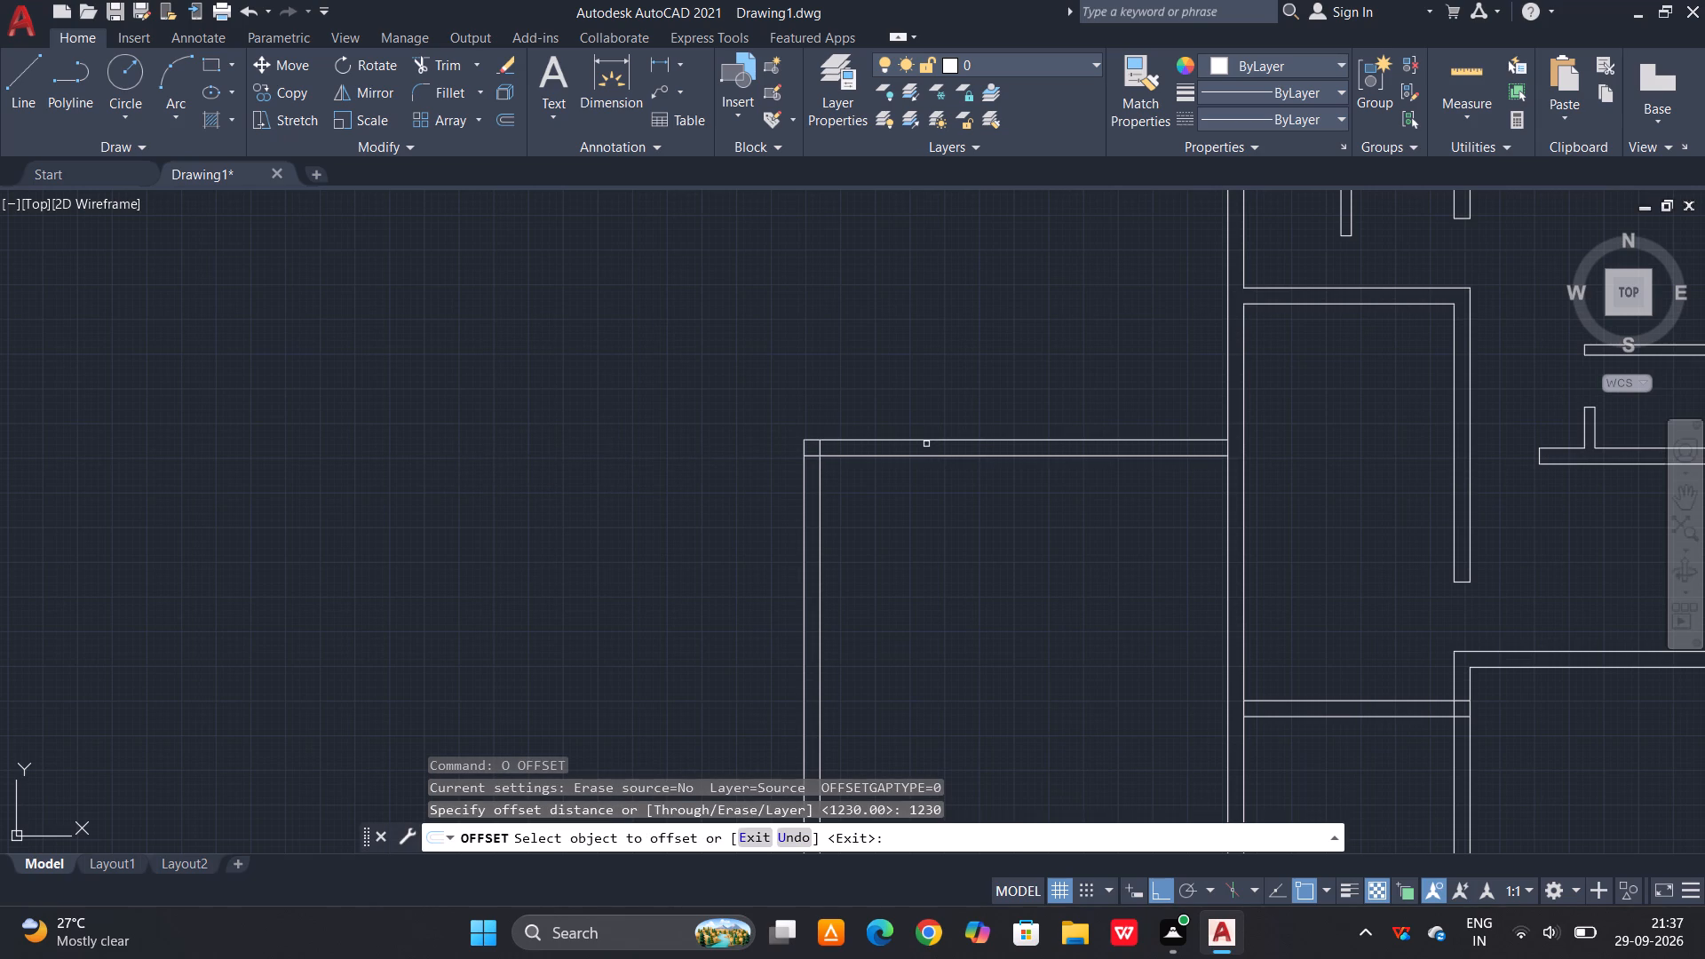
click(926, 440)
scroll(922, 258, down, 3)
click(922, 495)
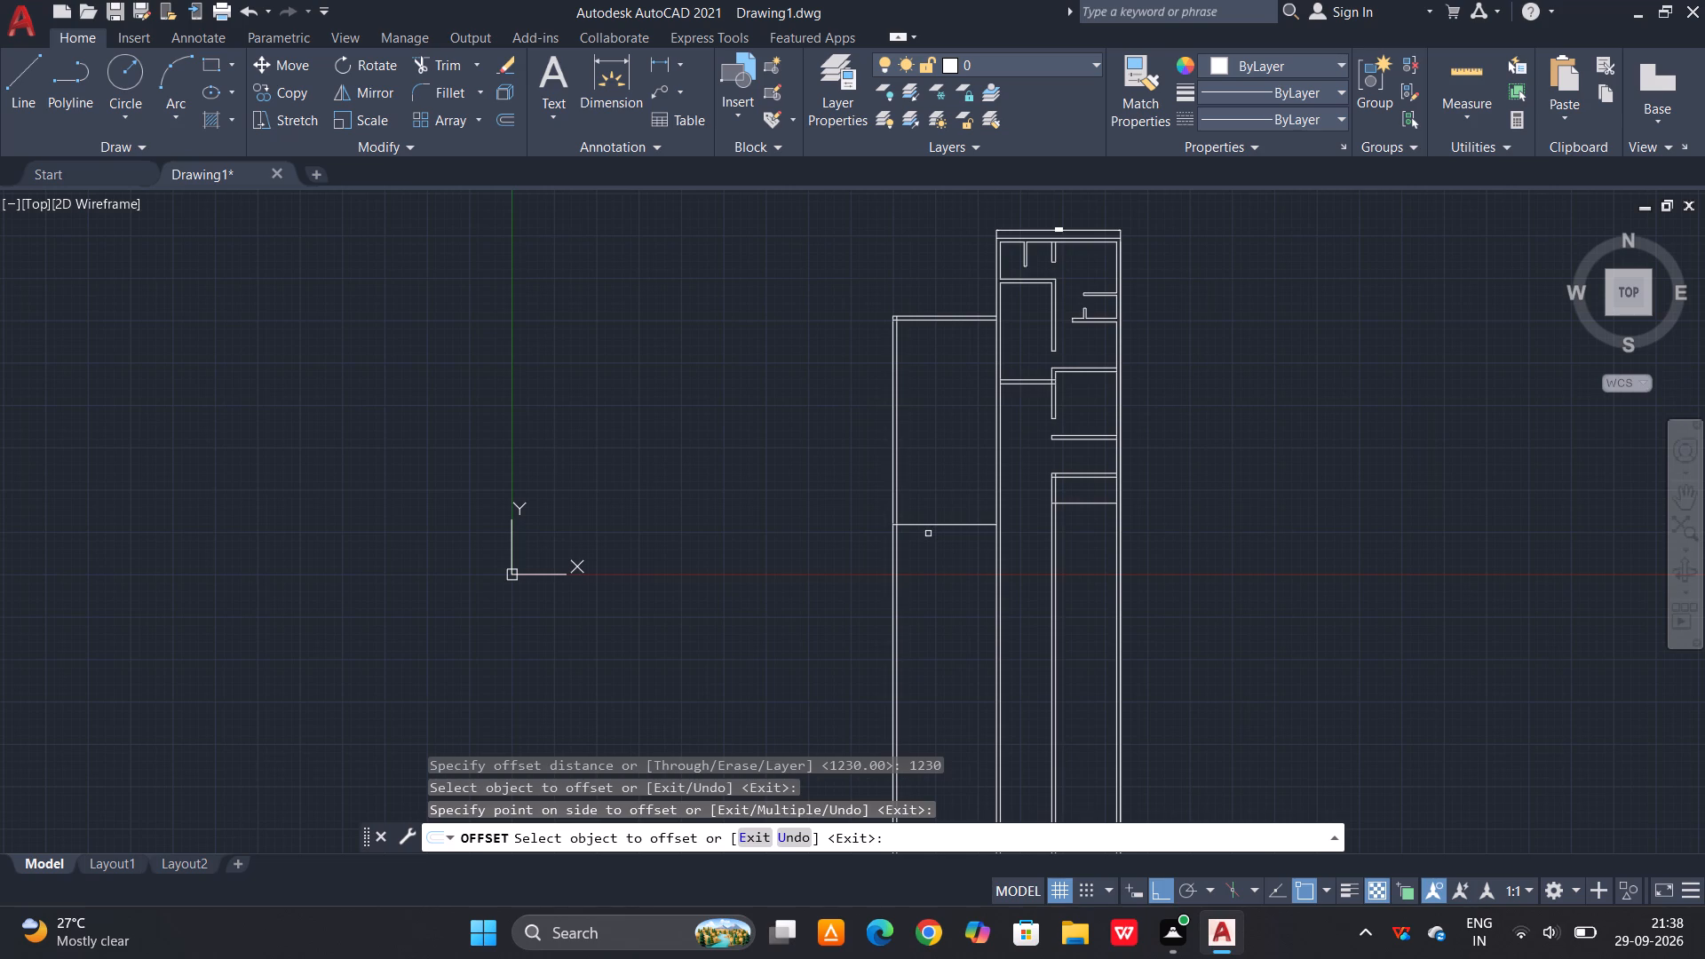
key(Escape)
Offset the left block's new bottom line 23 units upward to make a double-line wall.
key(o)
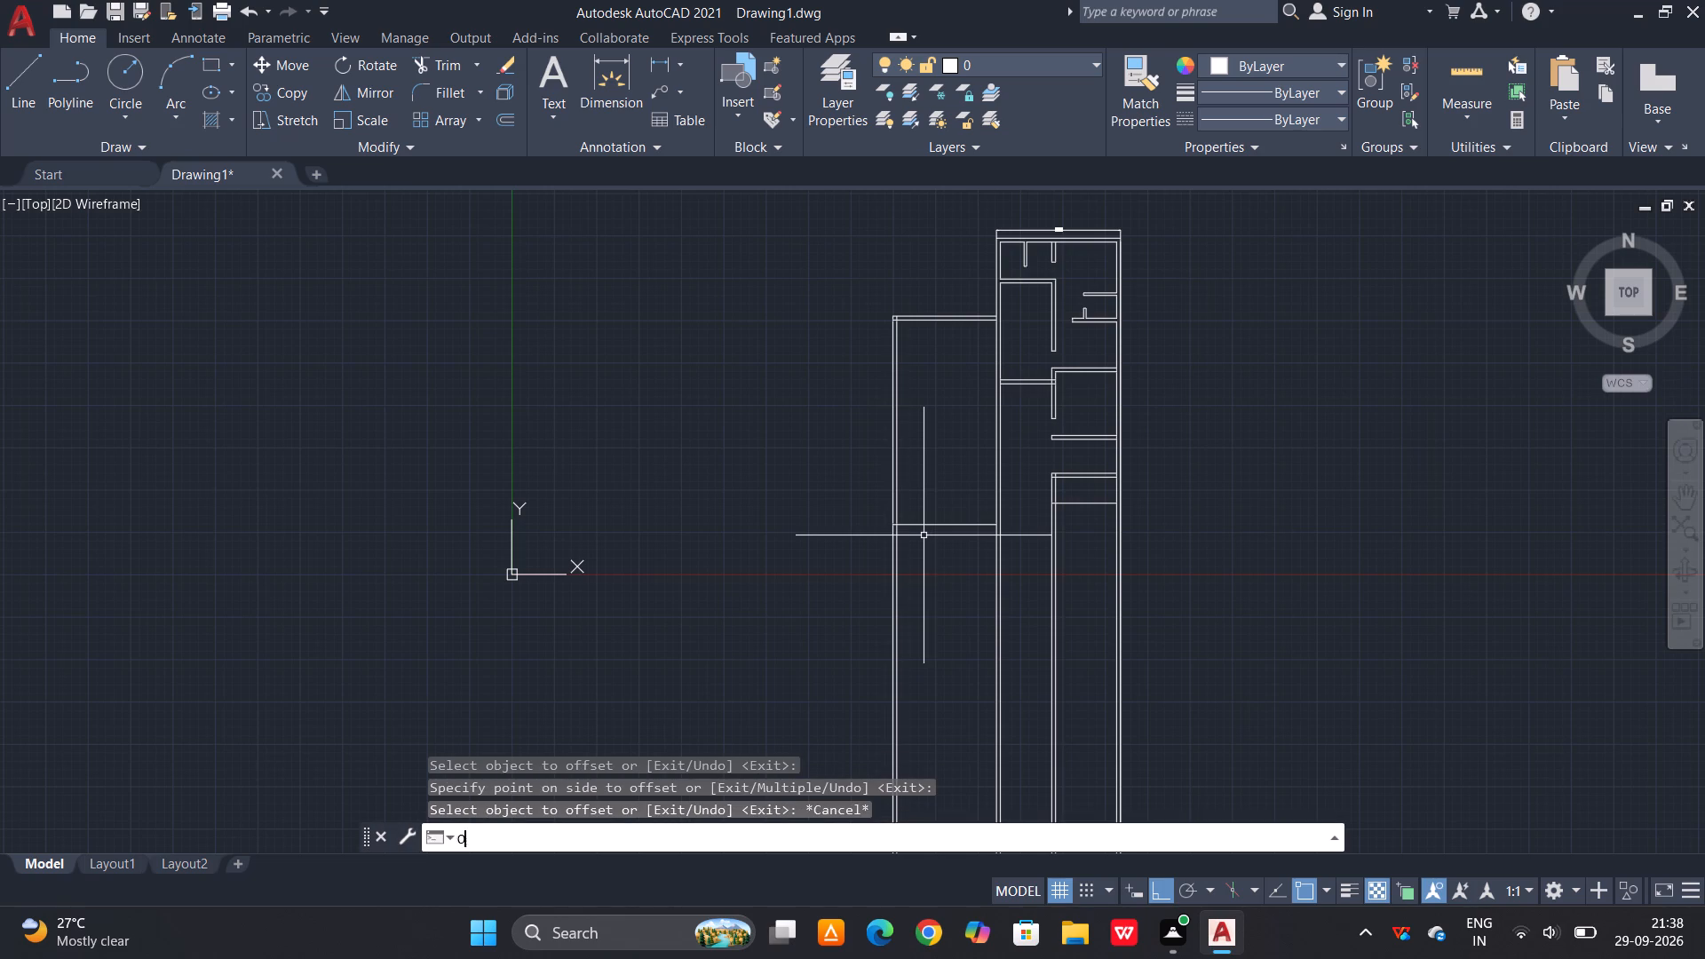
key(space)
text(23)
key(space)
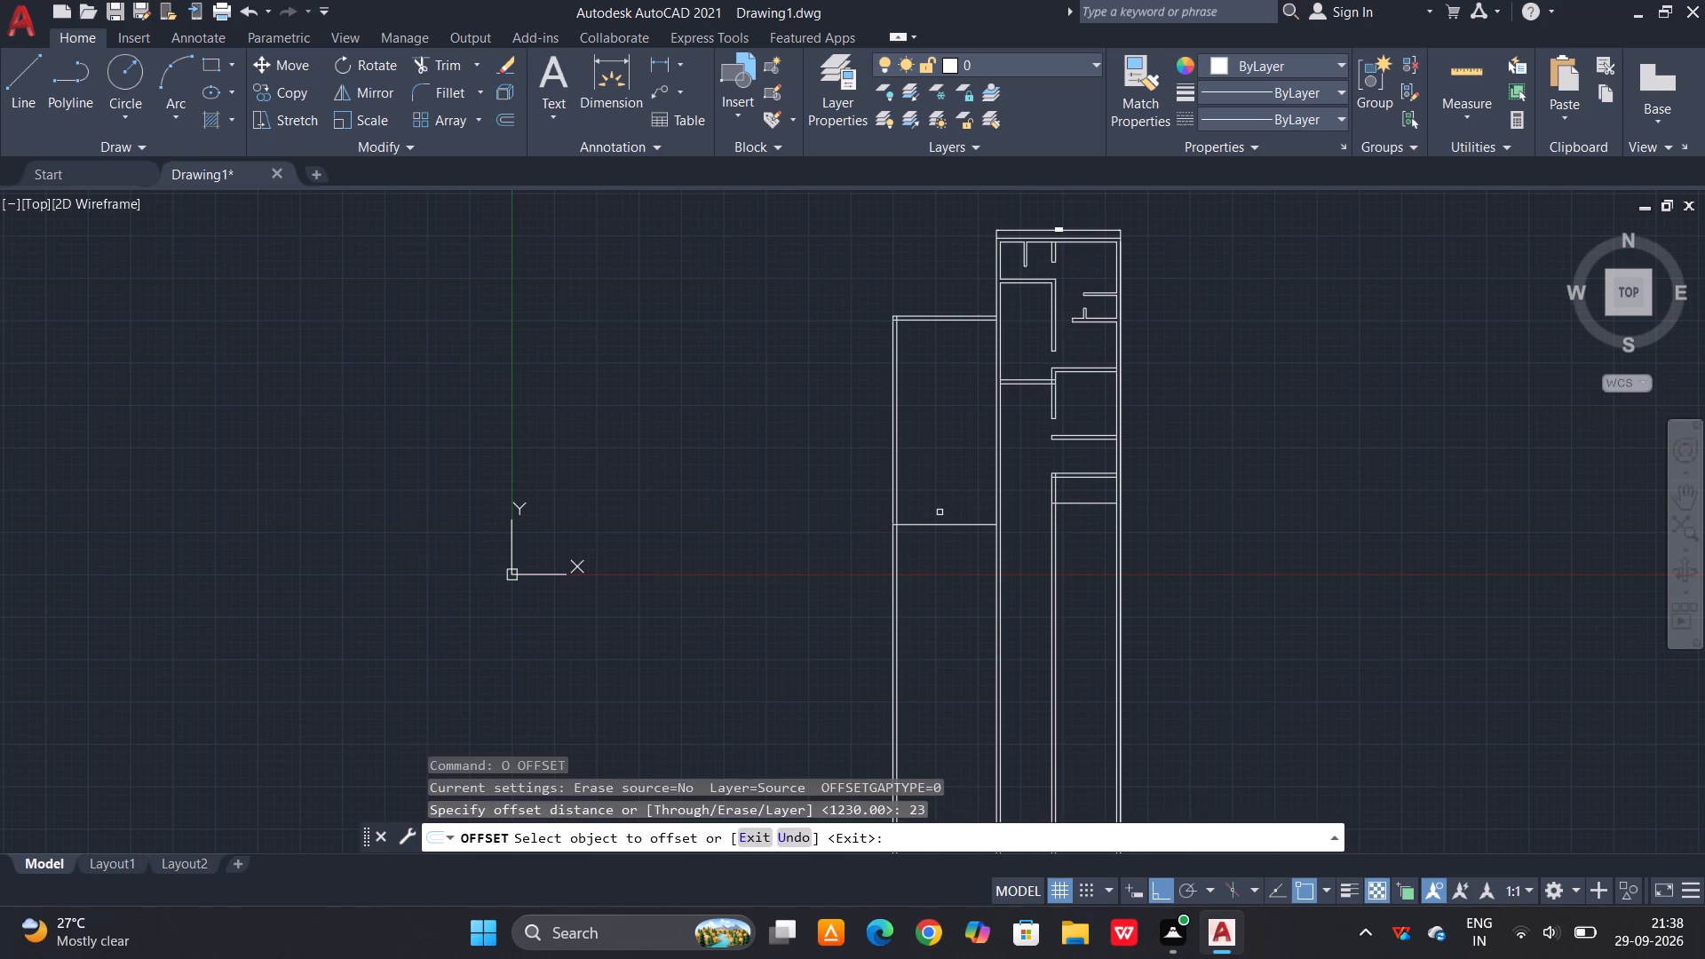
click(940, 524)
click(940, 457)
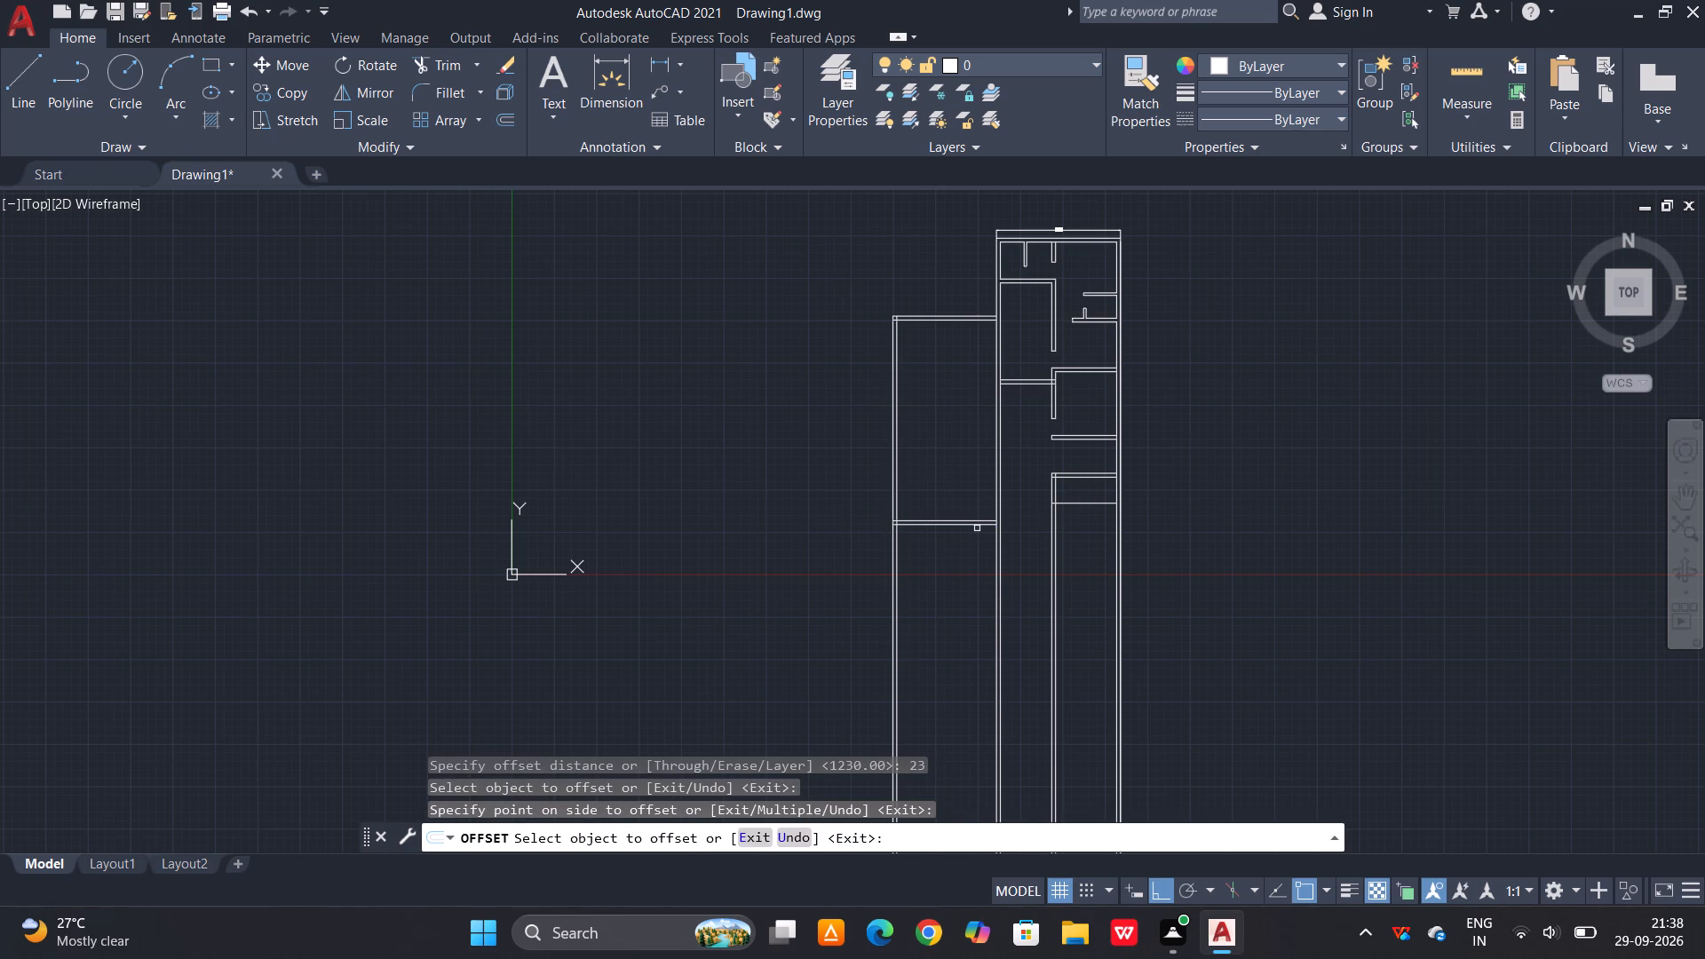
middle_drag(973, 532, 938, 534)
scroll(934, 544, up, 2)
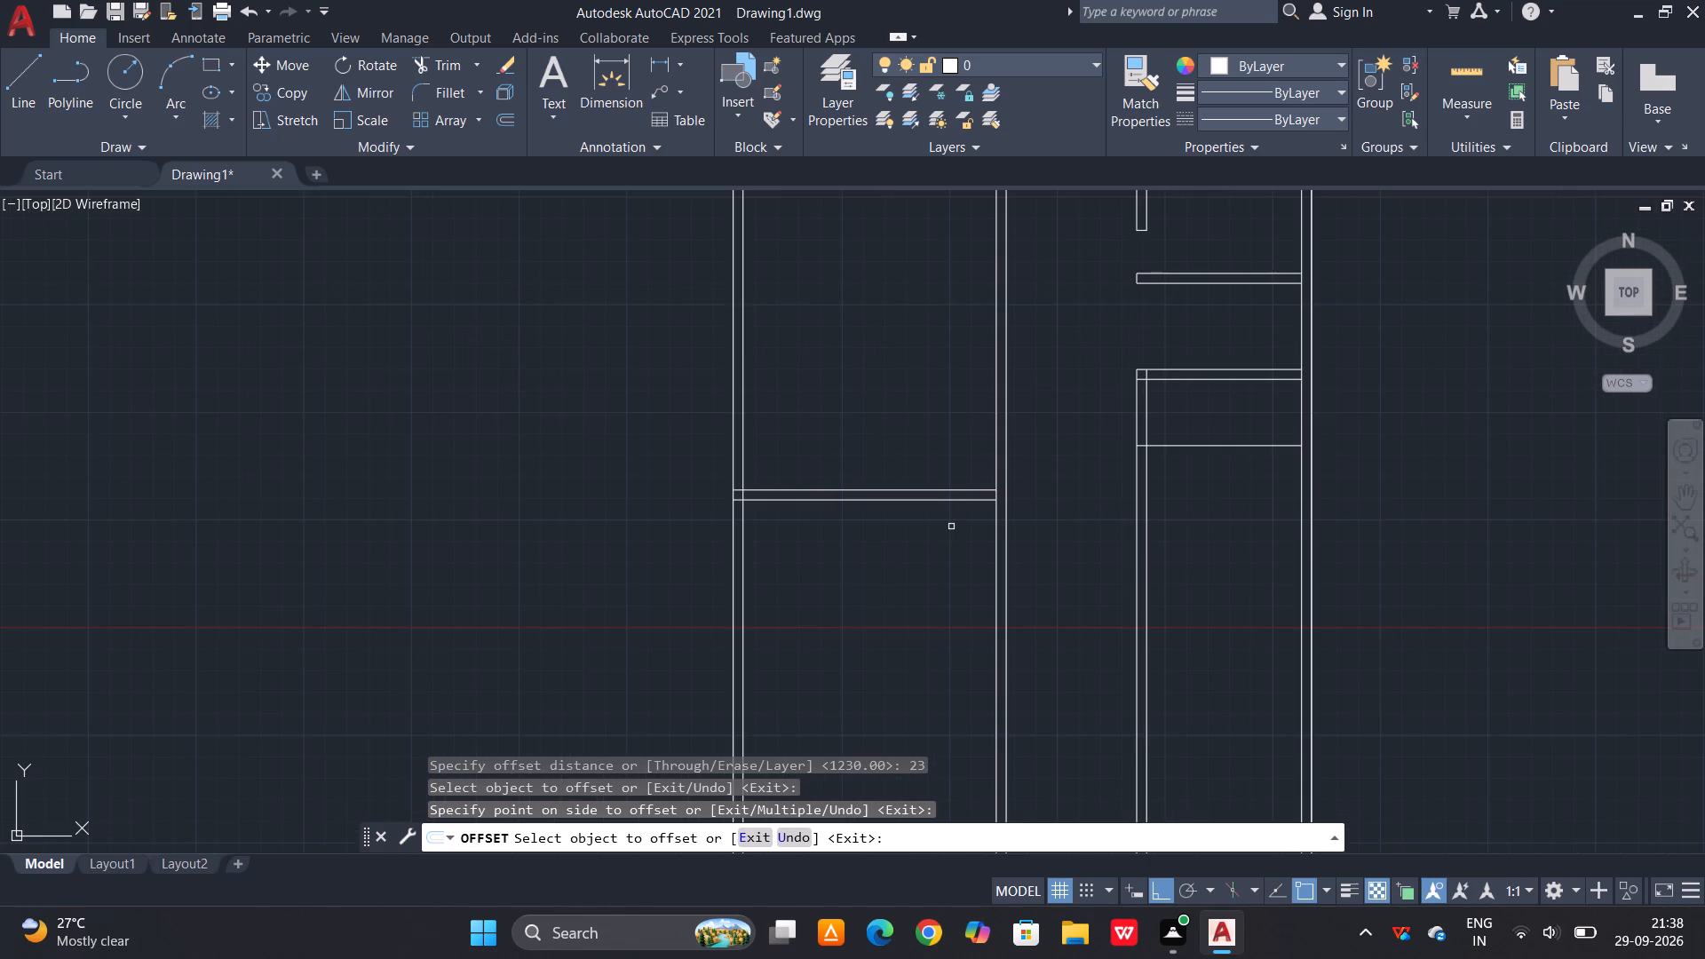
key(Escape)
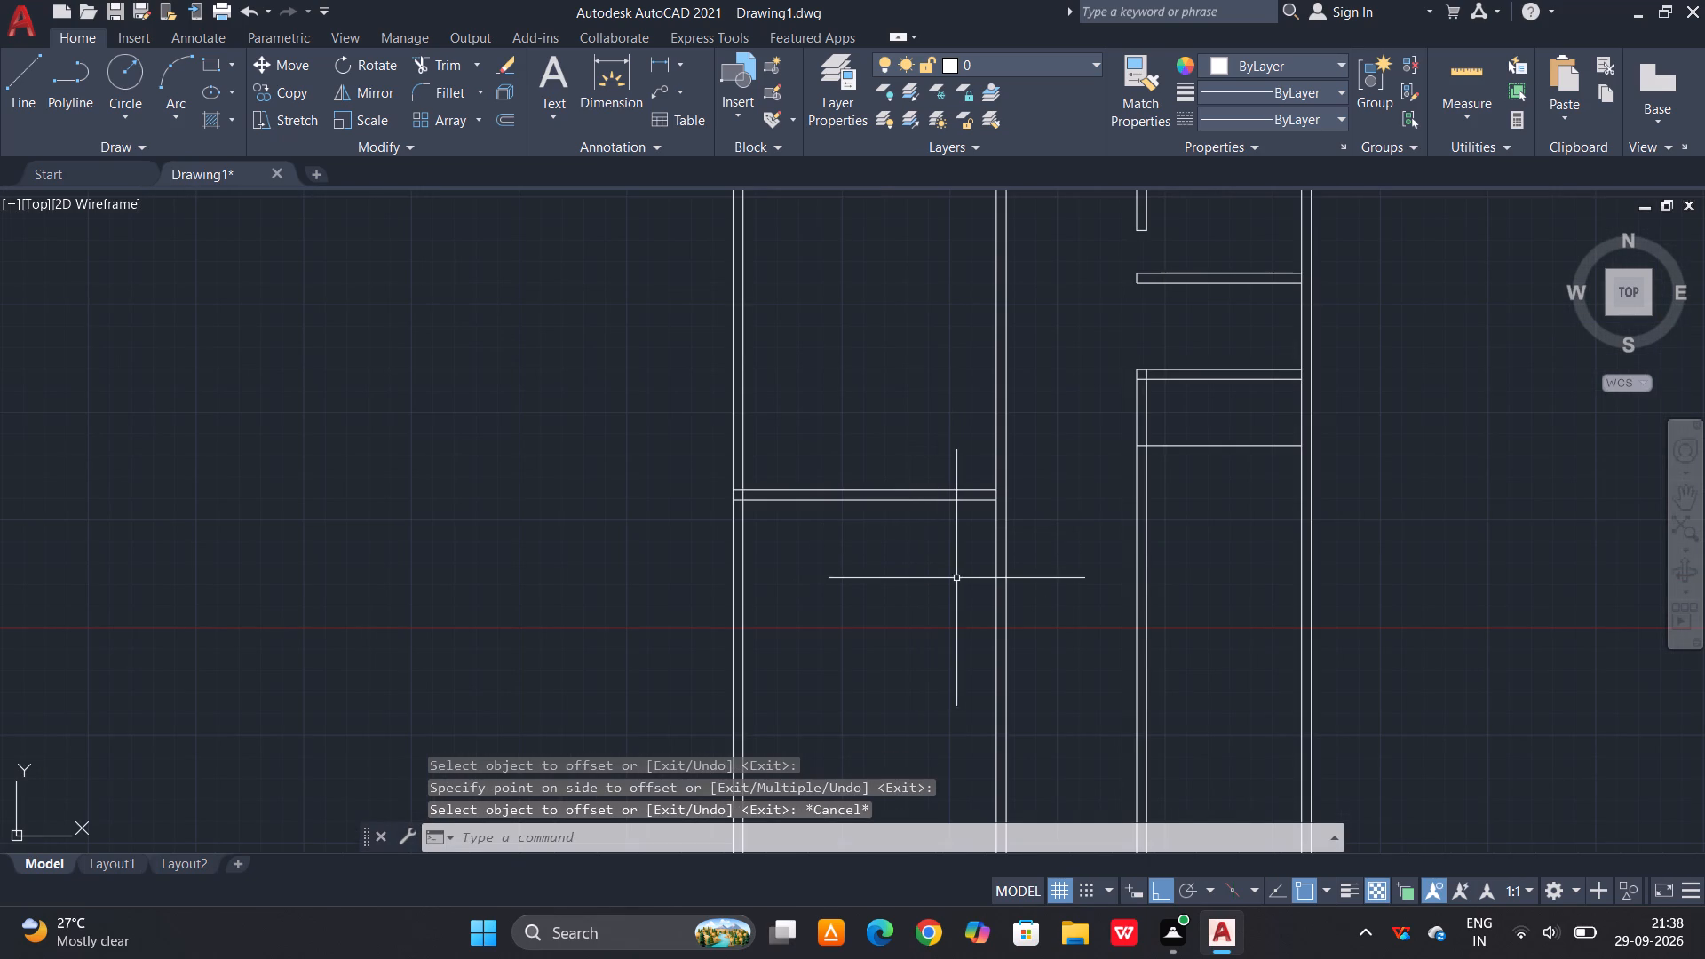
Extend the lower line of the left block's bottom wall to the far face of the wall shared with the right block.
key(e)
key(x)
key(space)
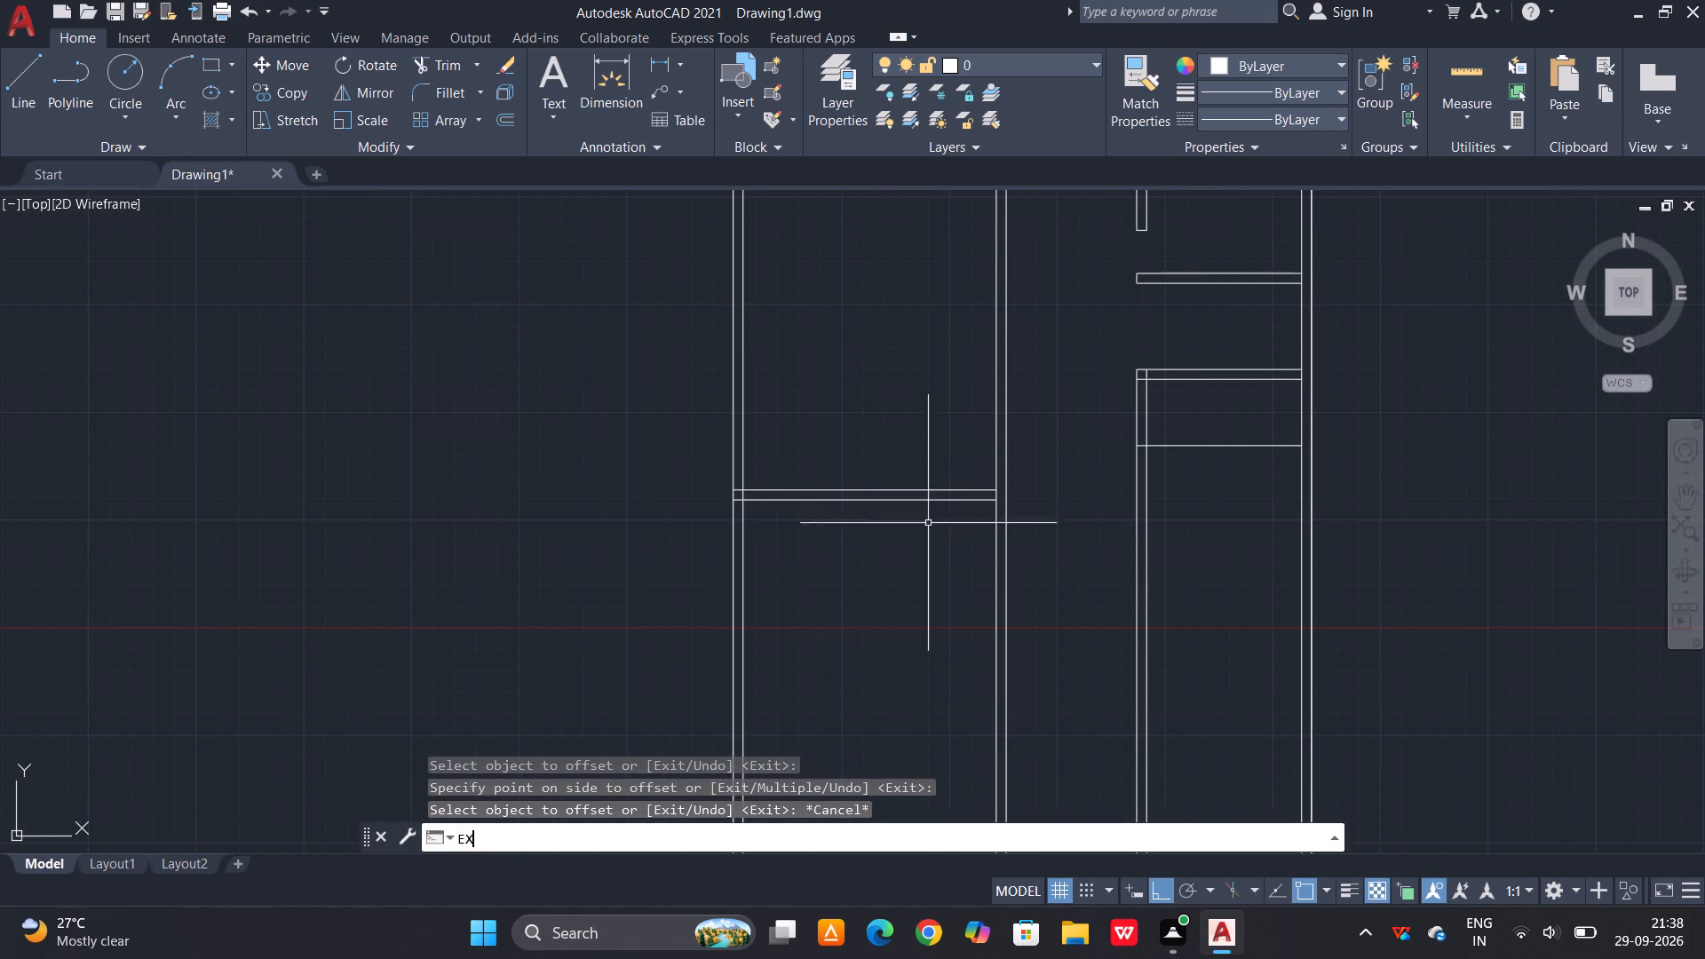
key(space)
click(943, 497)
key(Escape)
Trim the left block's two pairs of vertical wall lines below its bottom wall.
text(TR)
key(space)
key(space)
click(1039, 566)
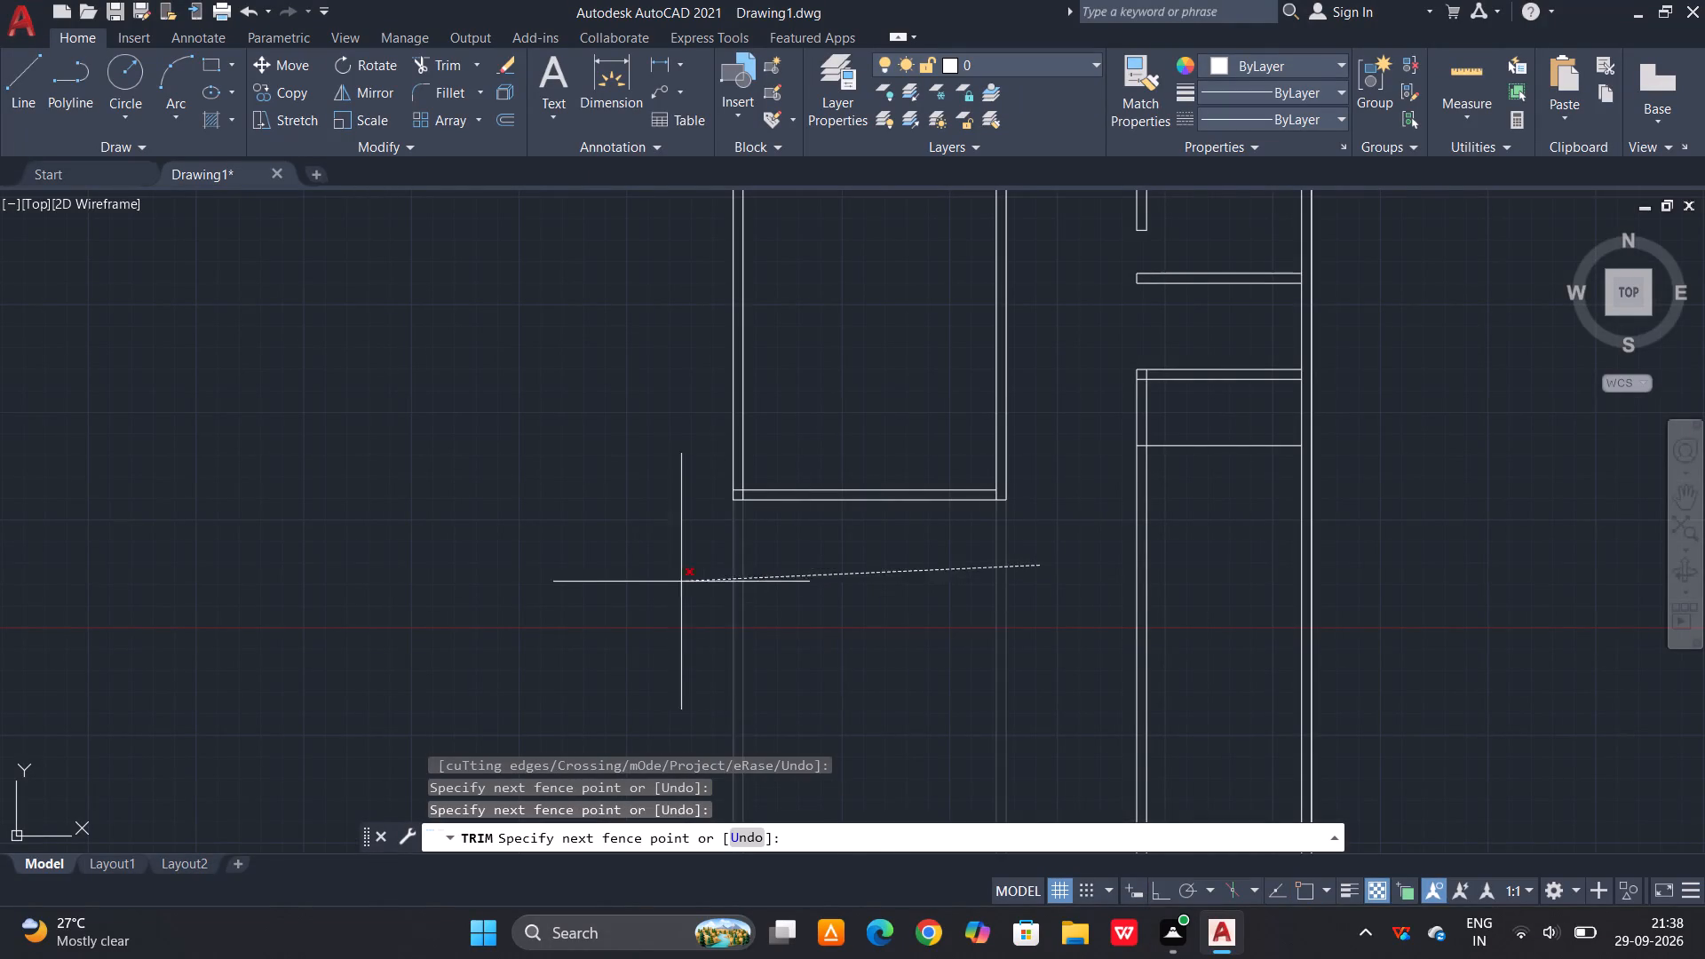
click(681, 582)
key(Escape)
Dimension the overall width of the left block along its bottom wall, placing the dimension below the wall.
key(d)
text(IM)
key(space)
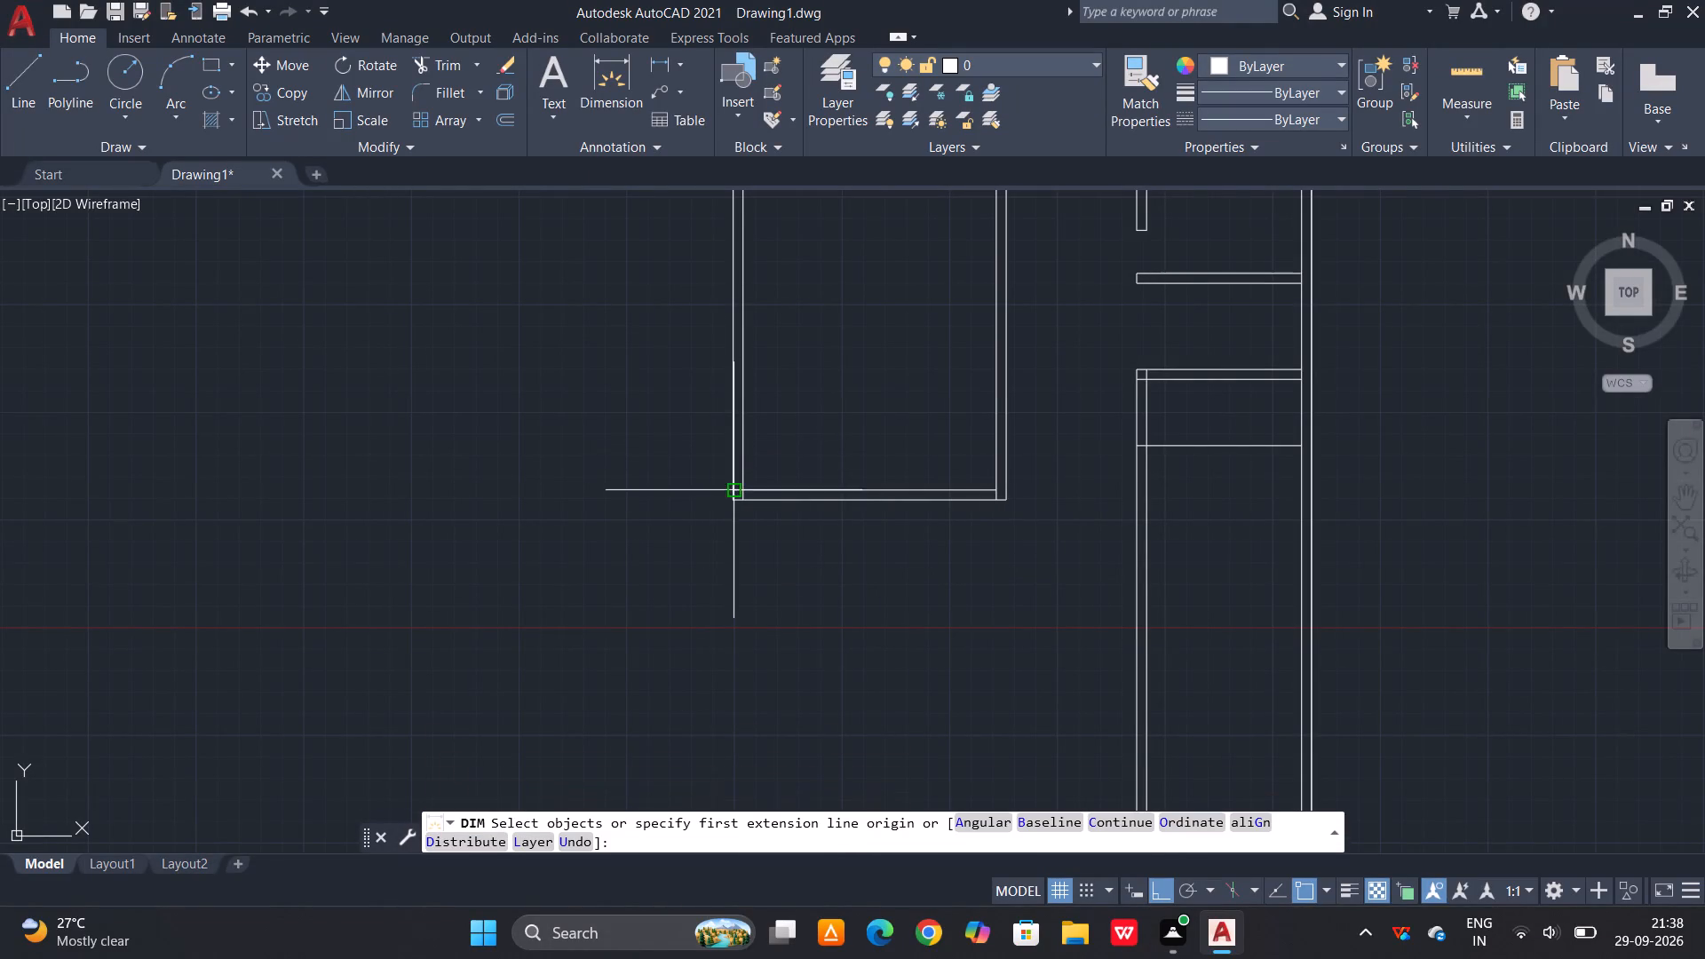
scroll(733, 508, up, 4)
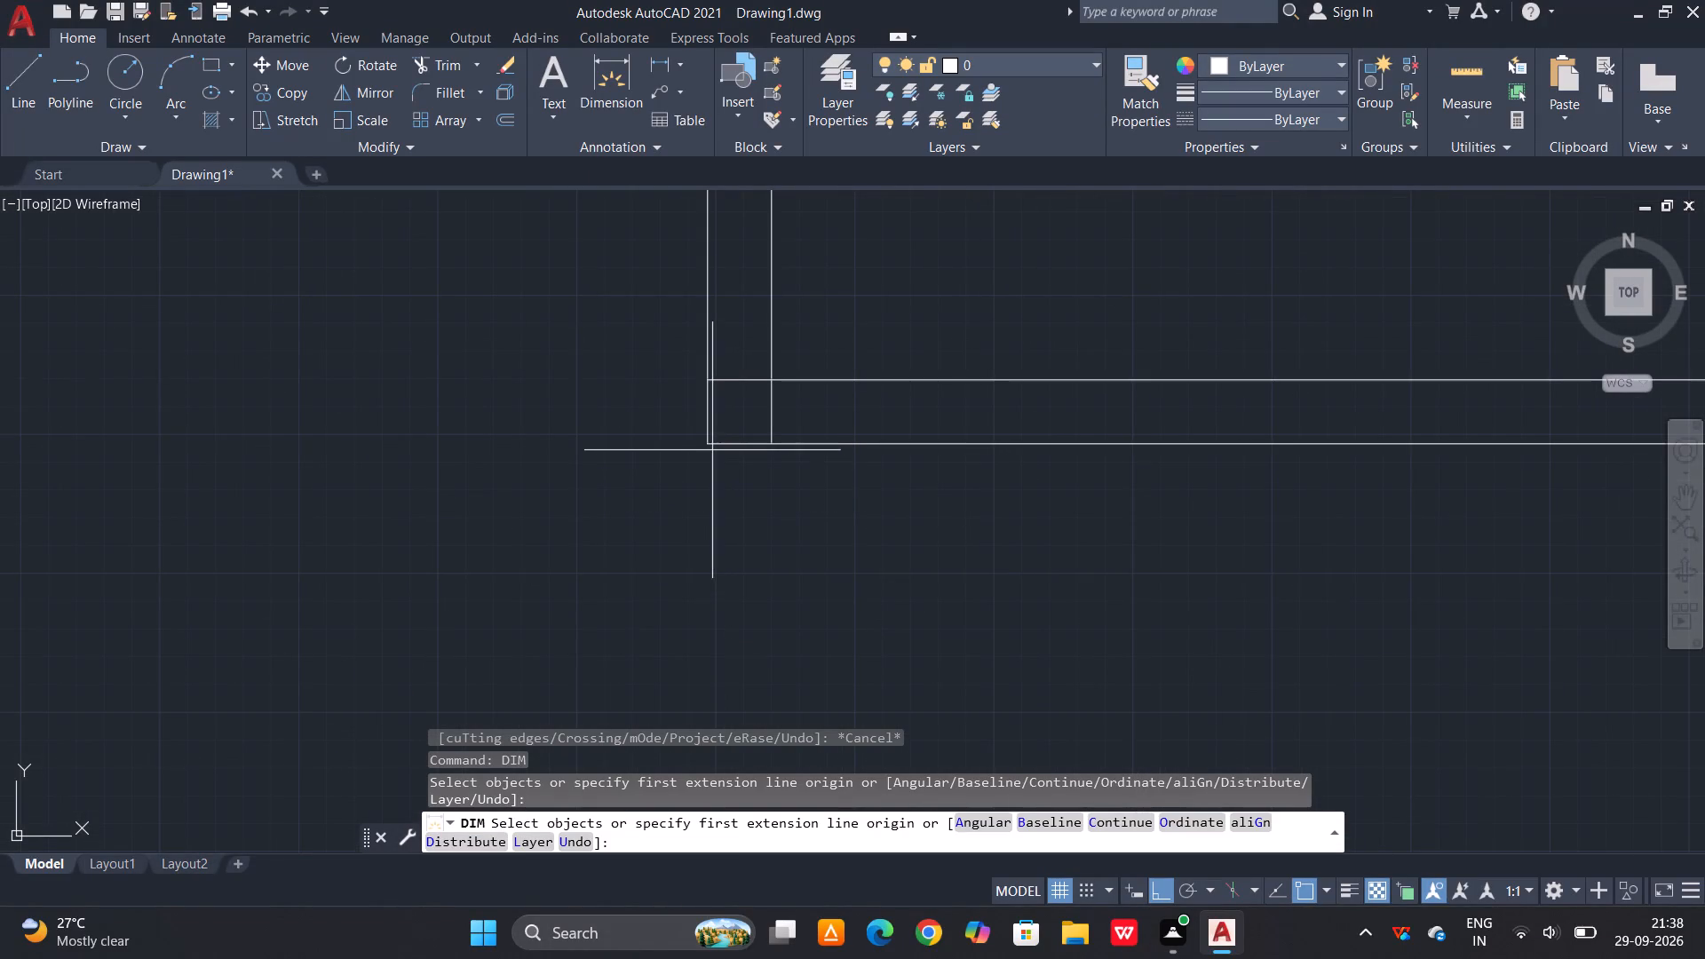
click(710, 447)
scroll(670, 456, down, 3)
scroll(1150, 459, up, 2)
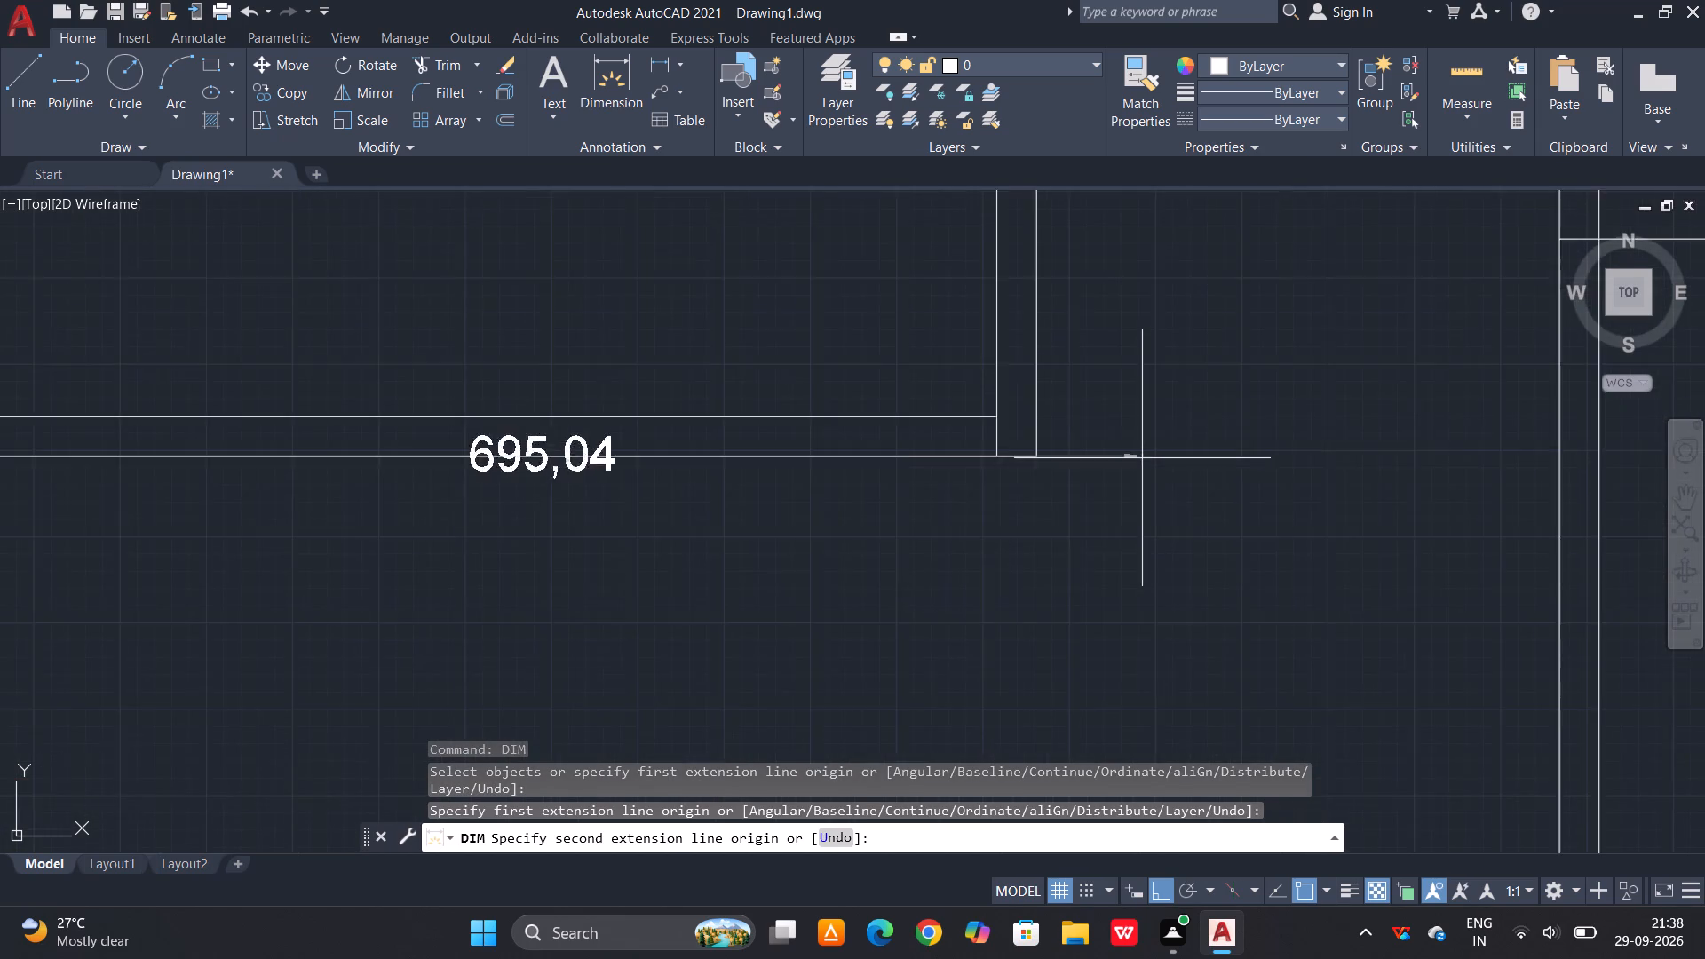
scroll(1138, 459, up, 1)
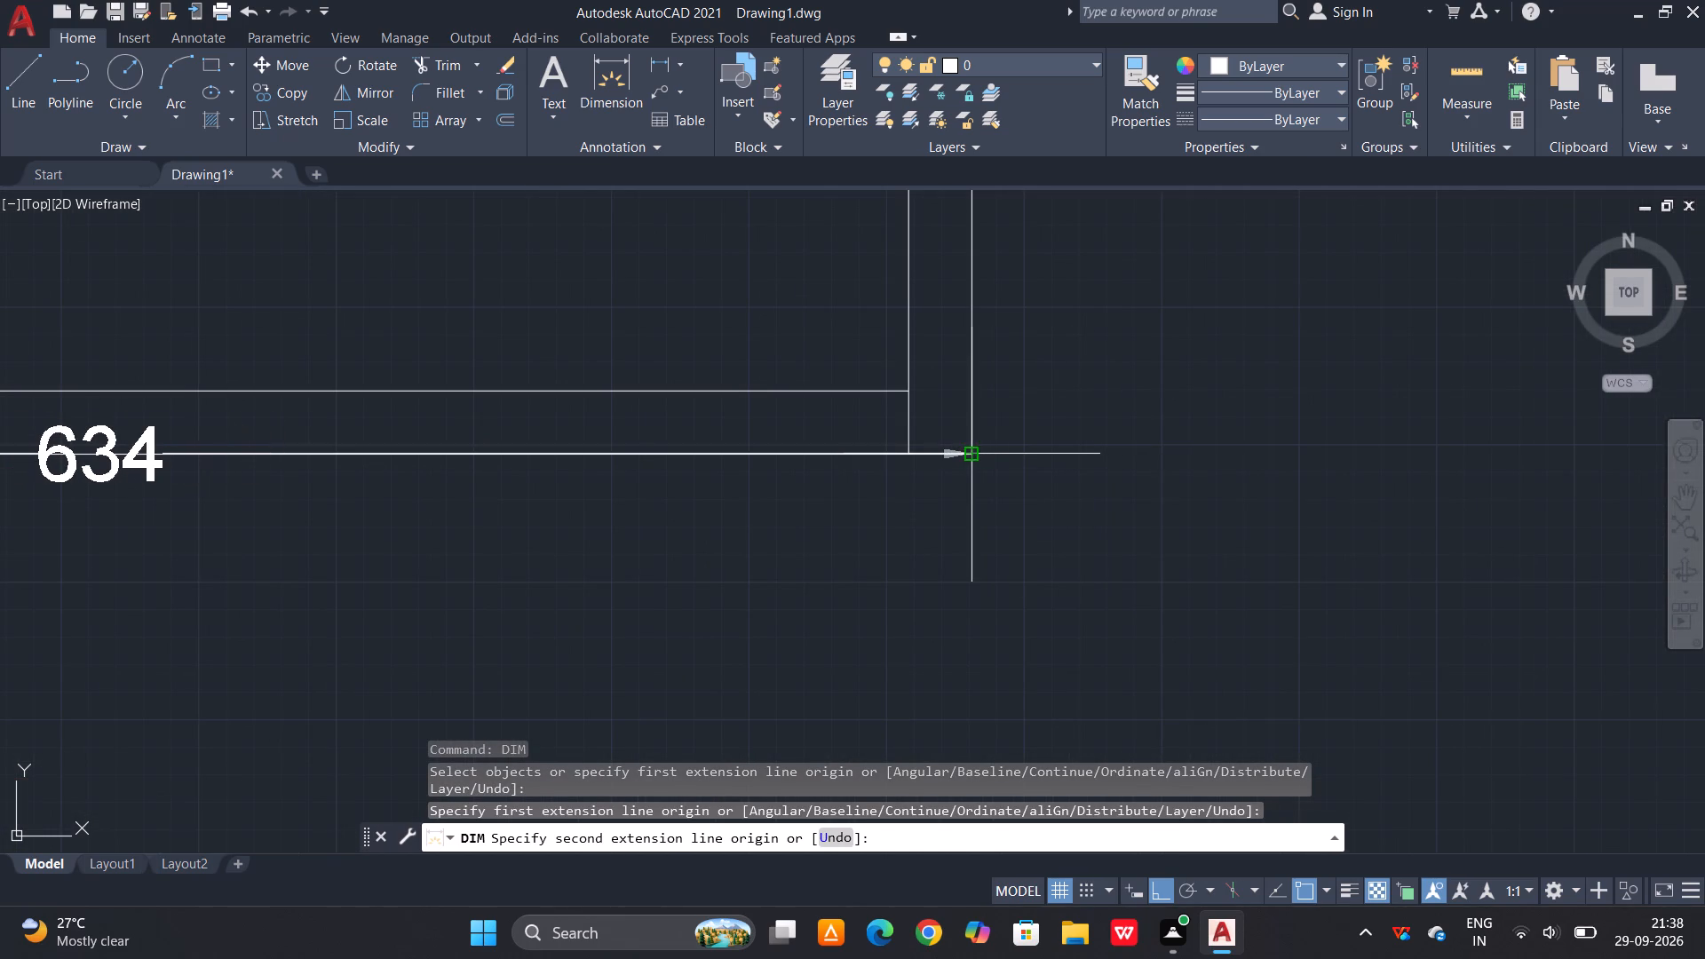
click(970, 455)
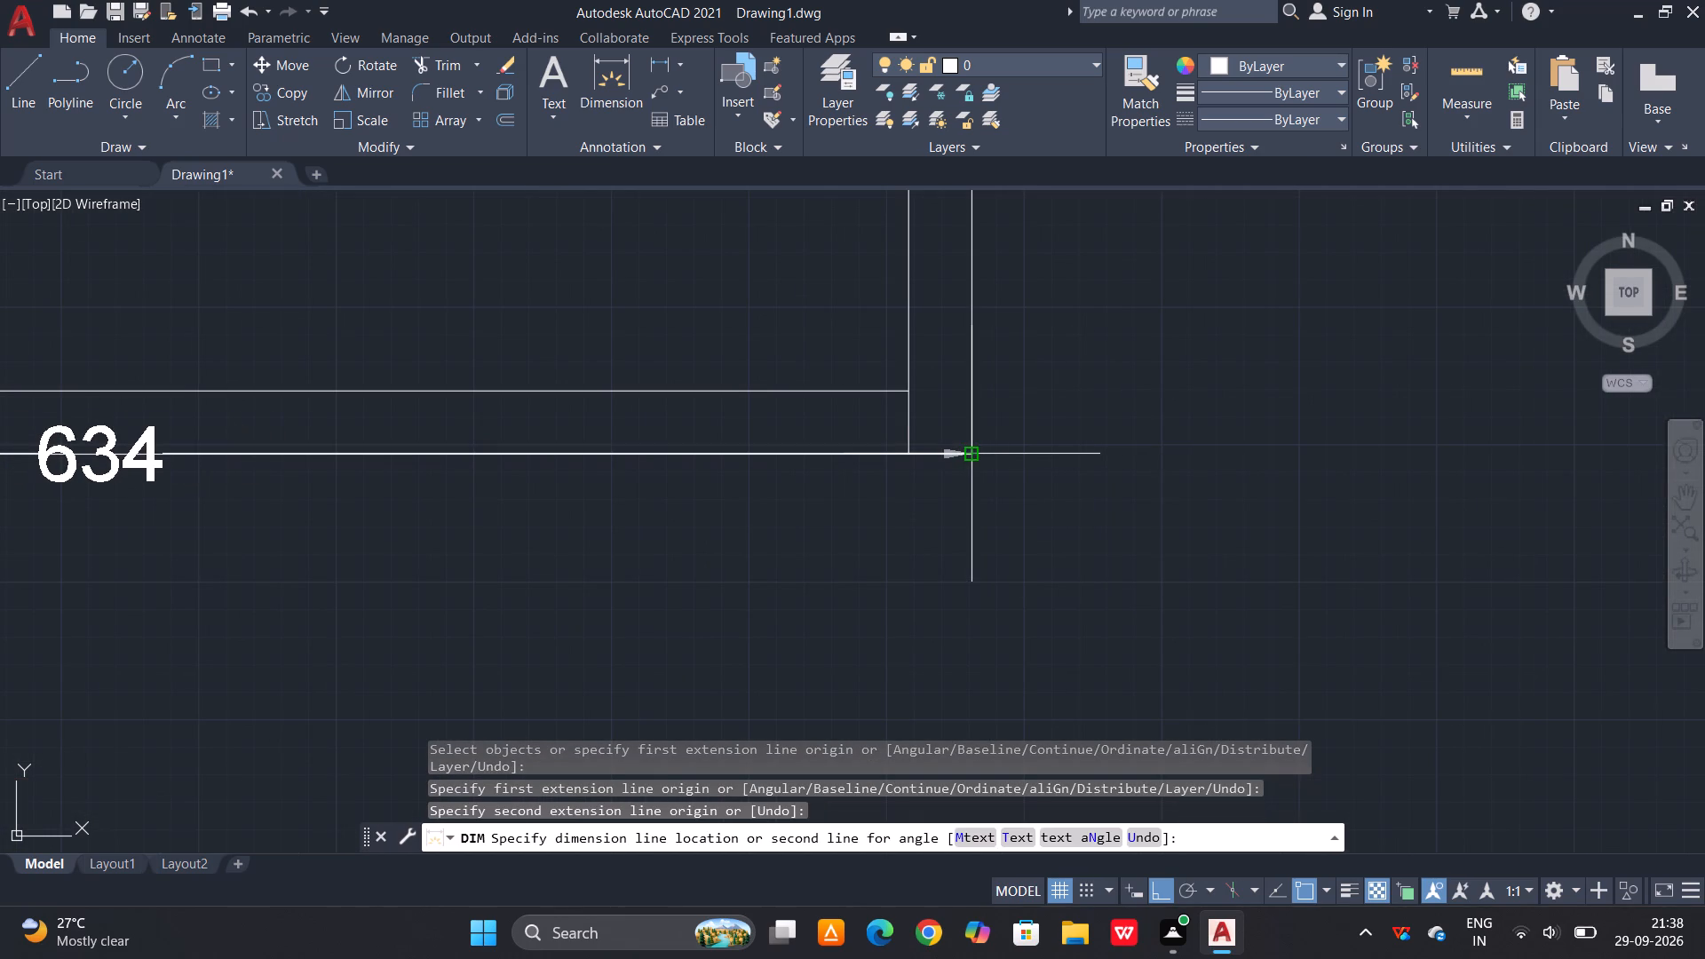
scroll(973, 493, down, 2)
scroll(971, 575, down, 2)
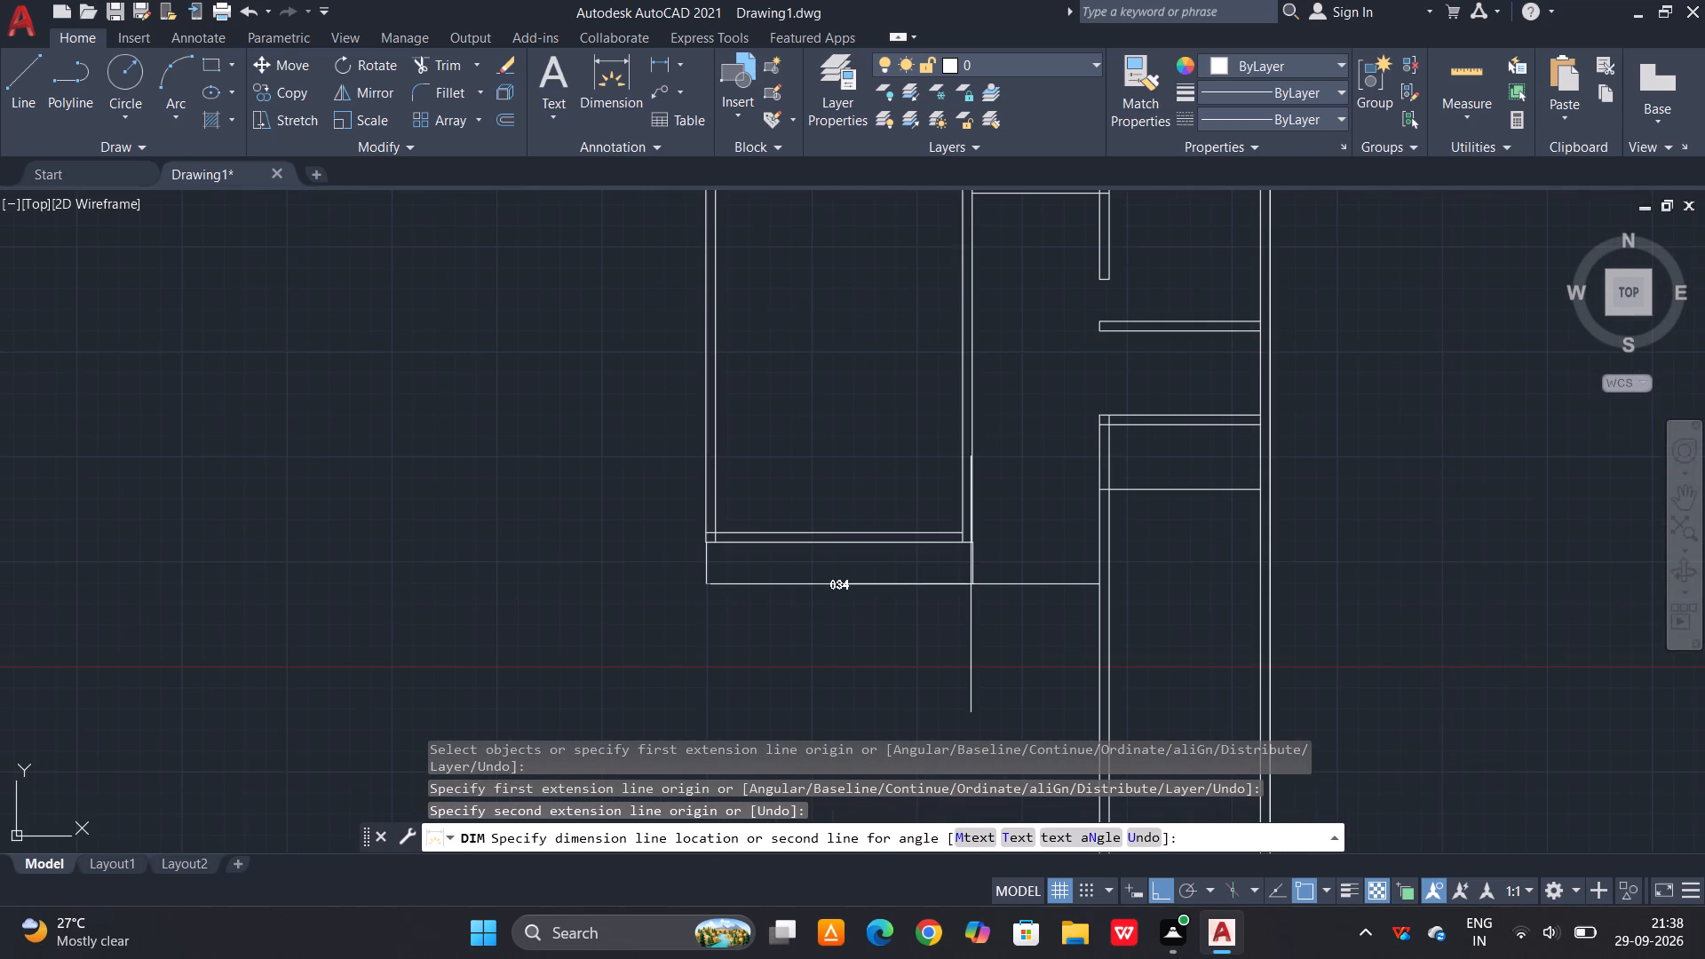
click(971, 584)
Measure the left block's outer top line up to the right block's wall with a trial dimension.
middle_drag(937, 472, 887, 786)
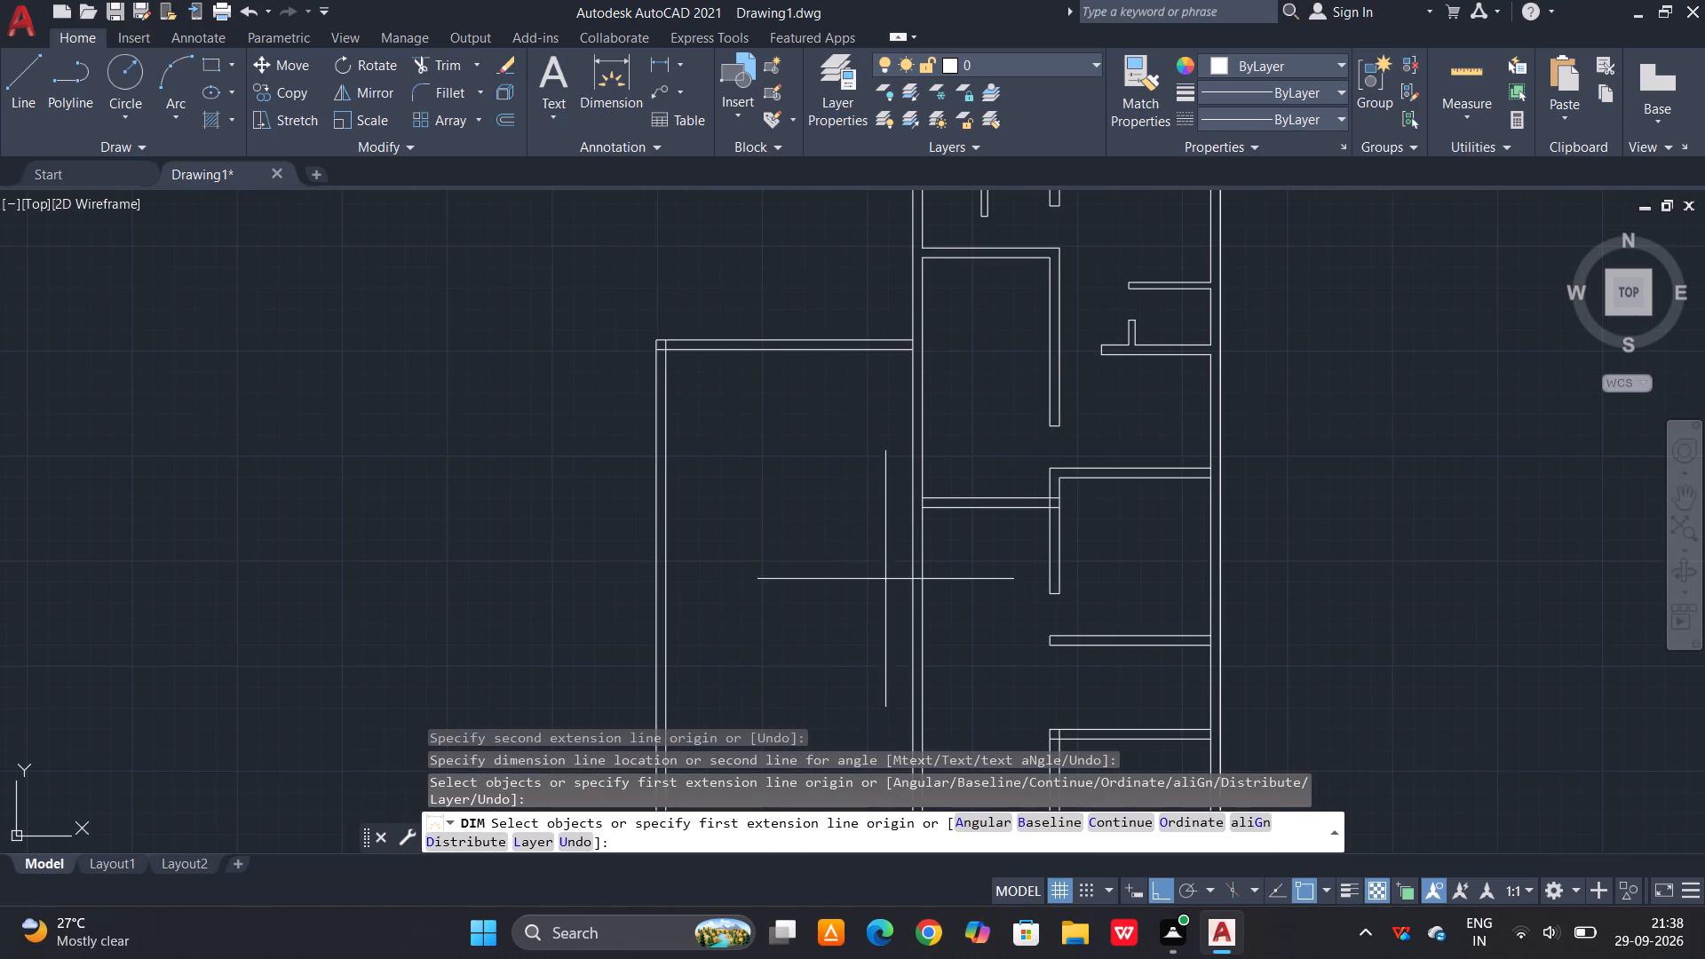
scroll(867, 409, down, 2)
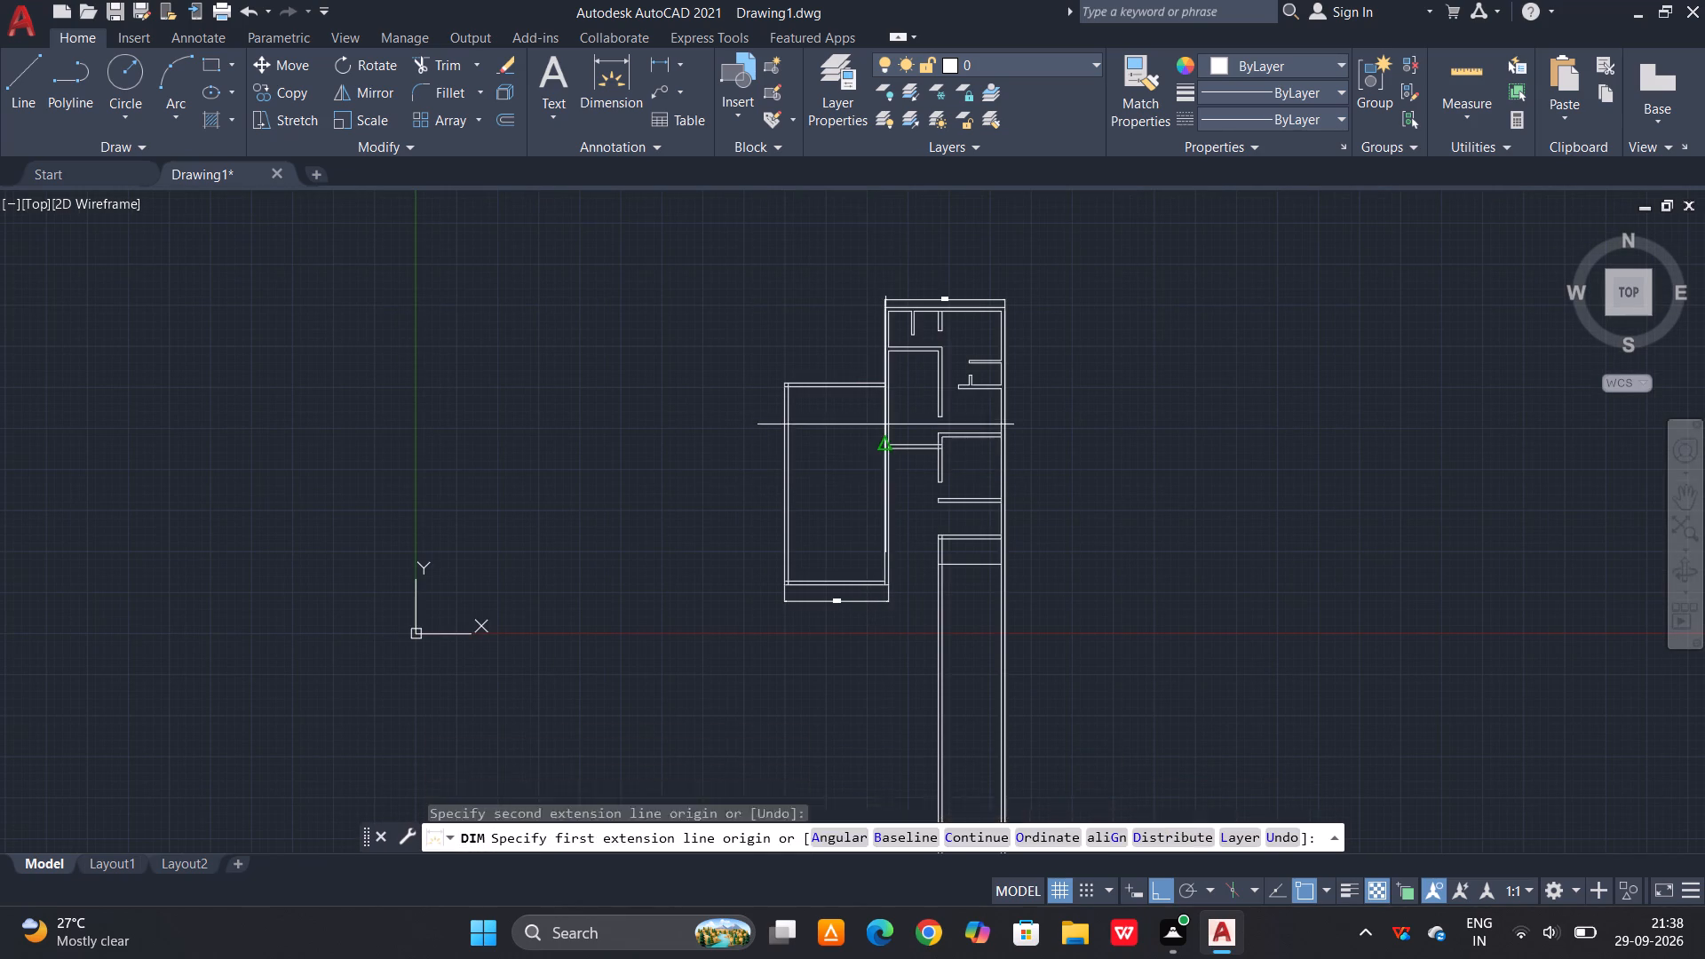
scroll(886, 493, up, 2)
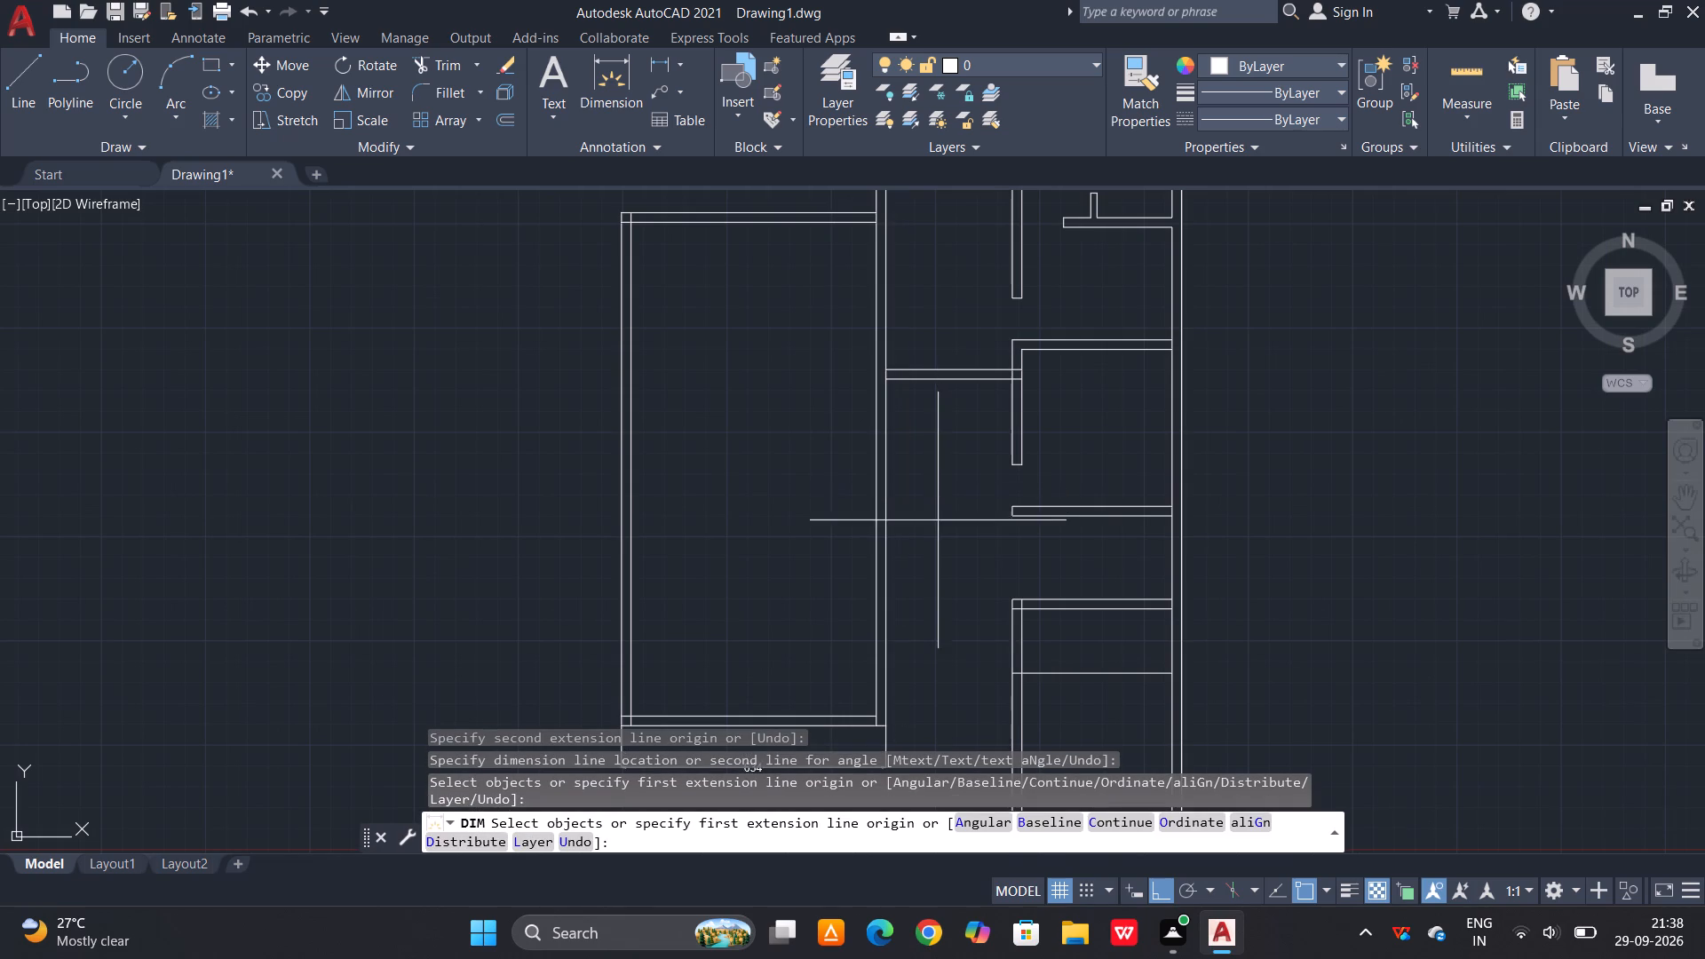
scroll(936, 532, down, 1)
middle_drag(900, 361, 868, 590)
scroll(832, 447, up, 1)
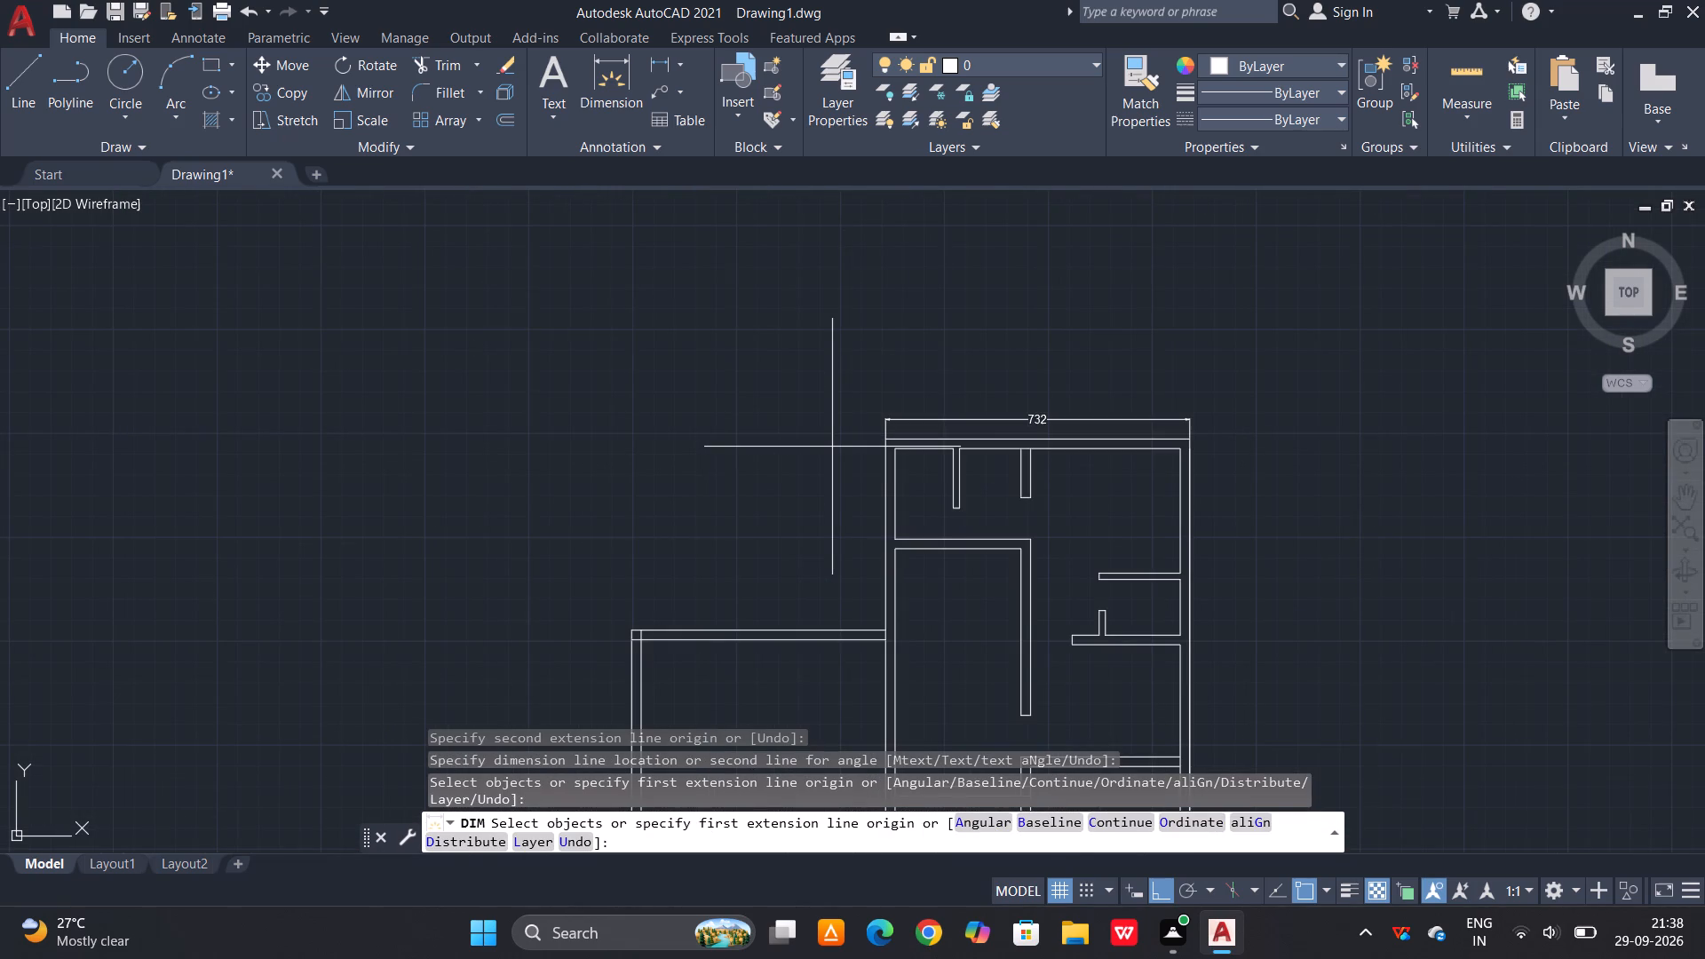
text(DI)
key(m)
key(space)
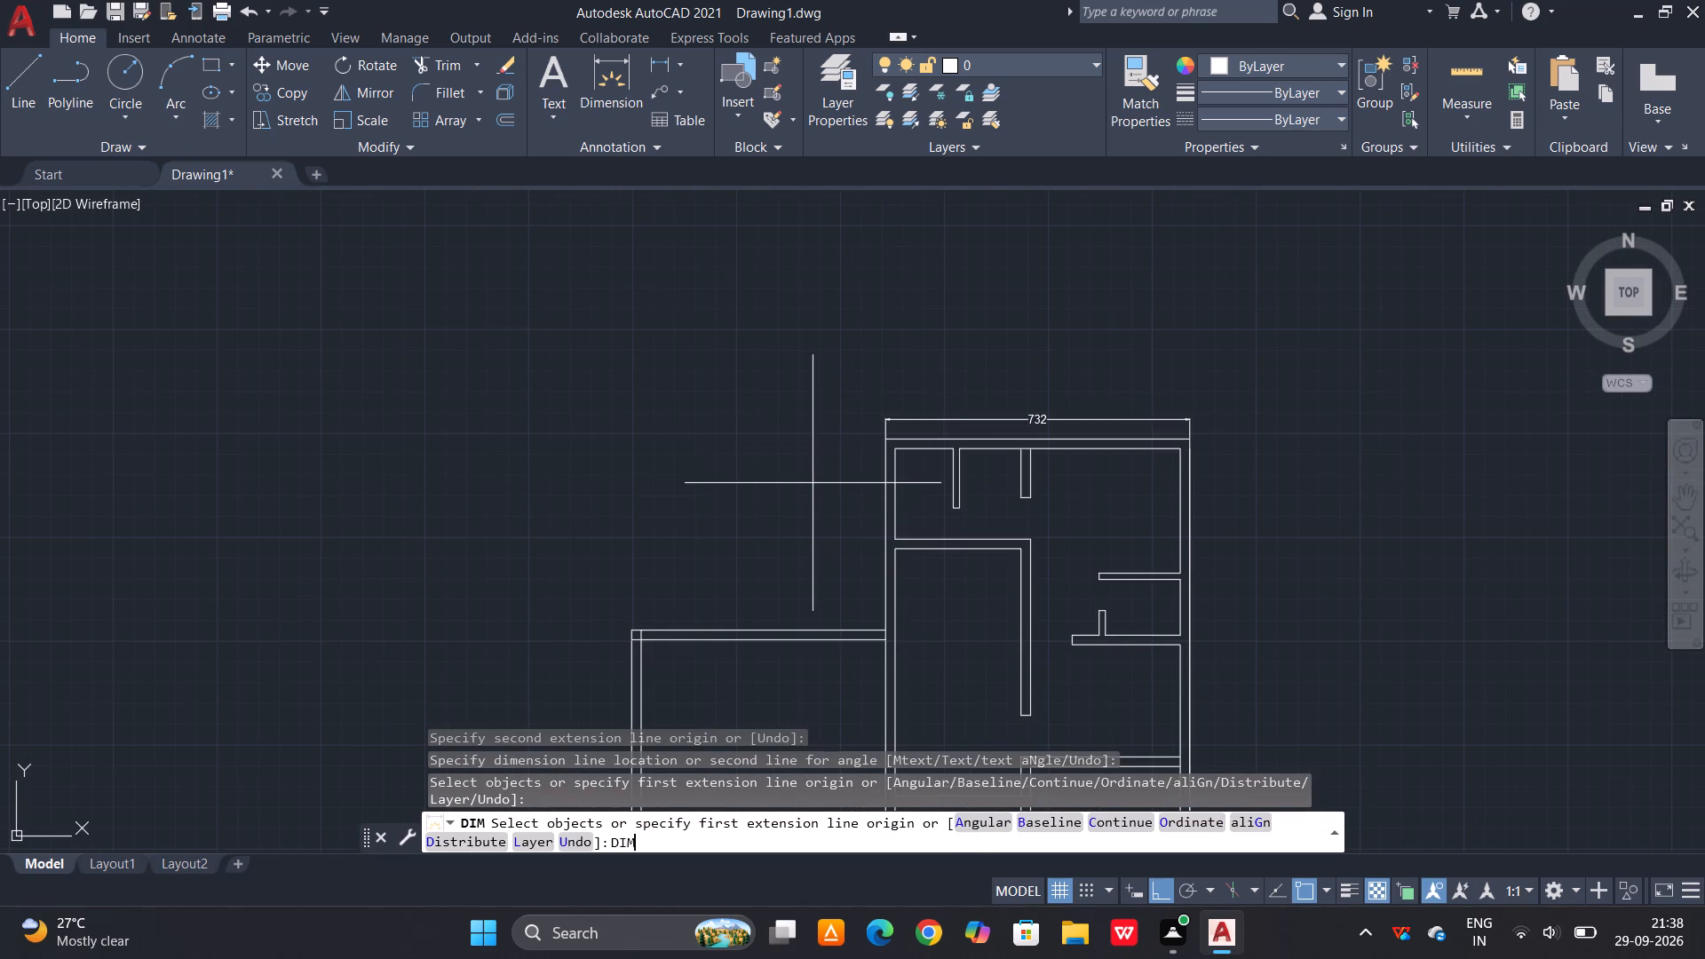
click(631, 630)
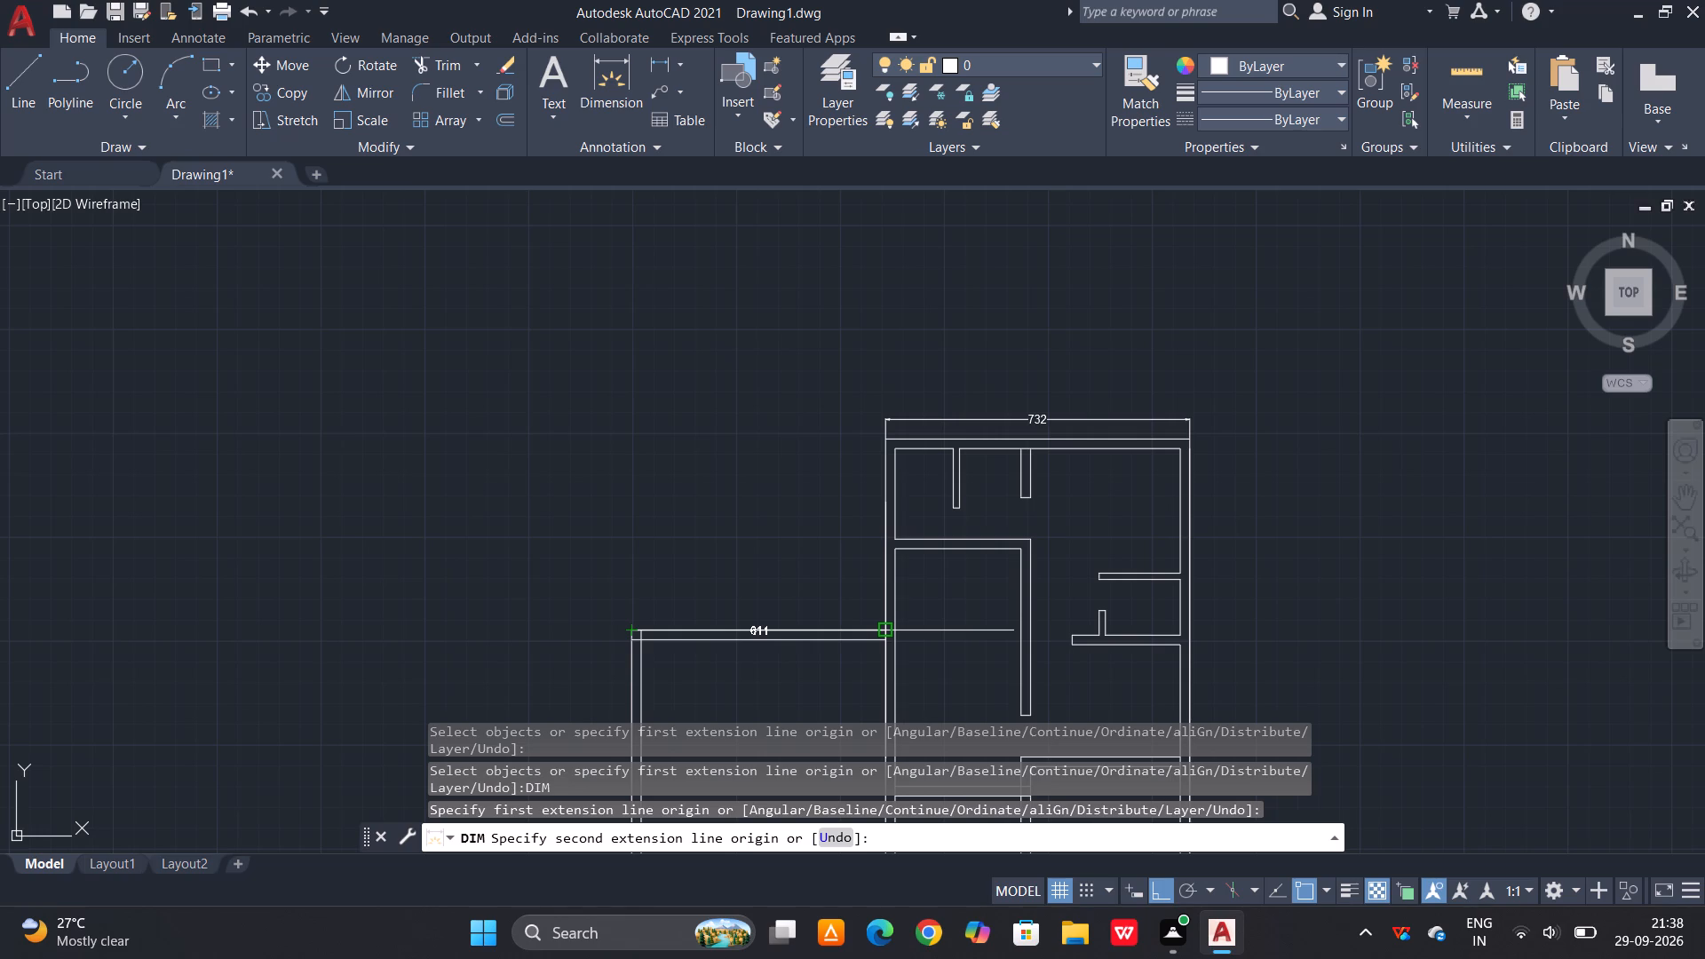
scroll(874, 630, up, 3)
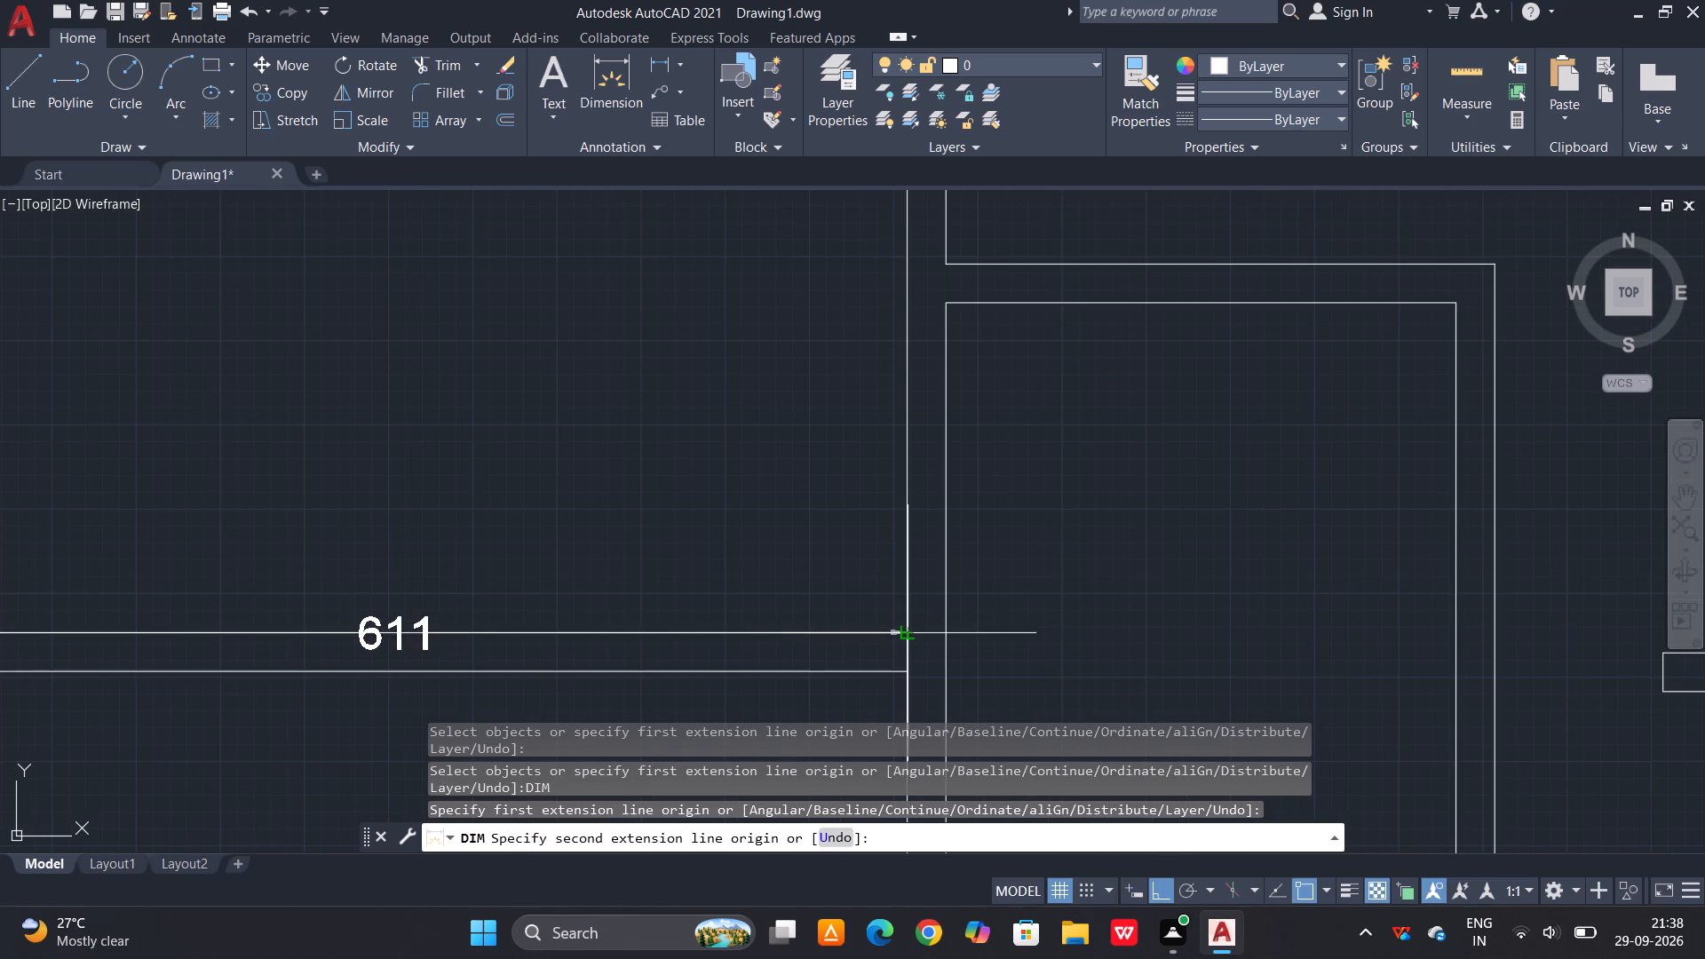
click(908, 632)
scroll(908, 632, down, 2)
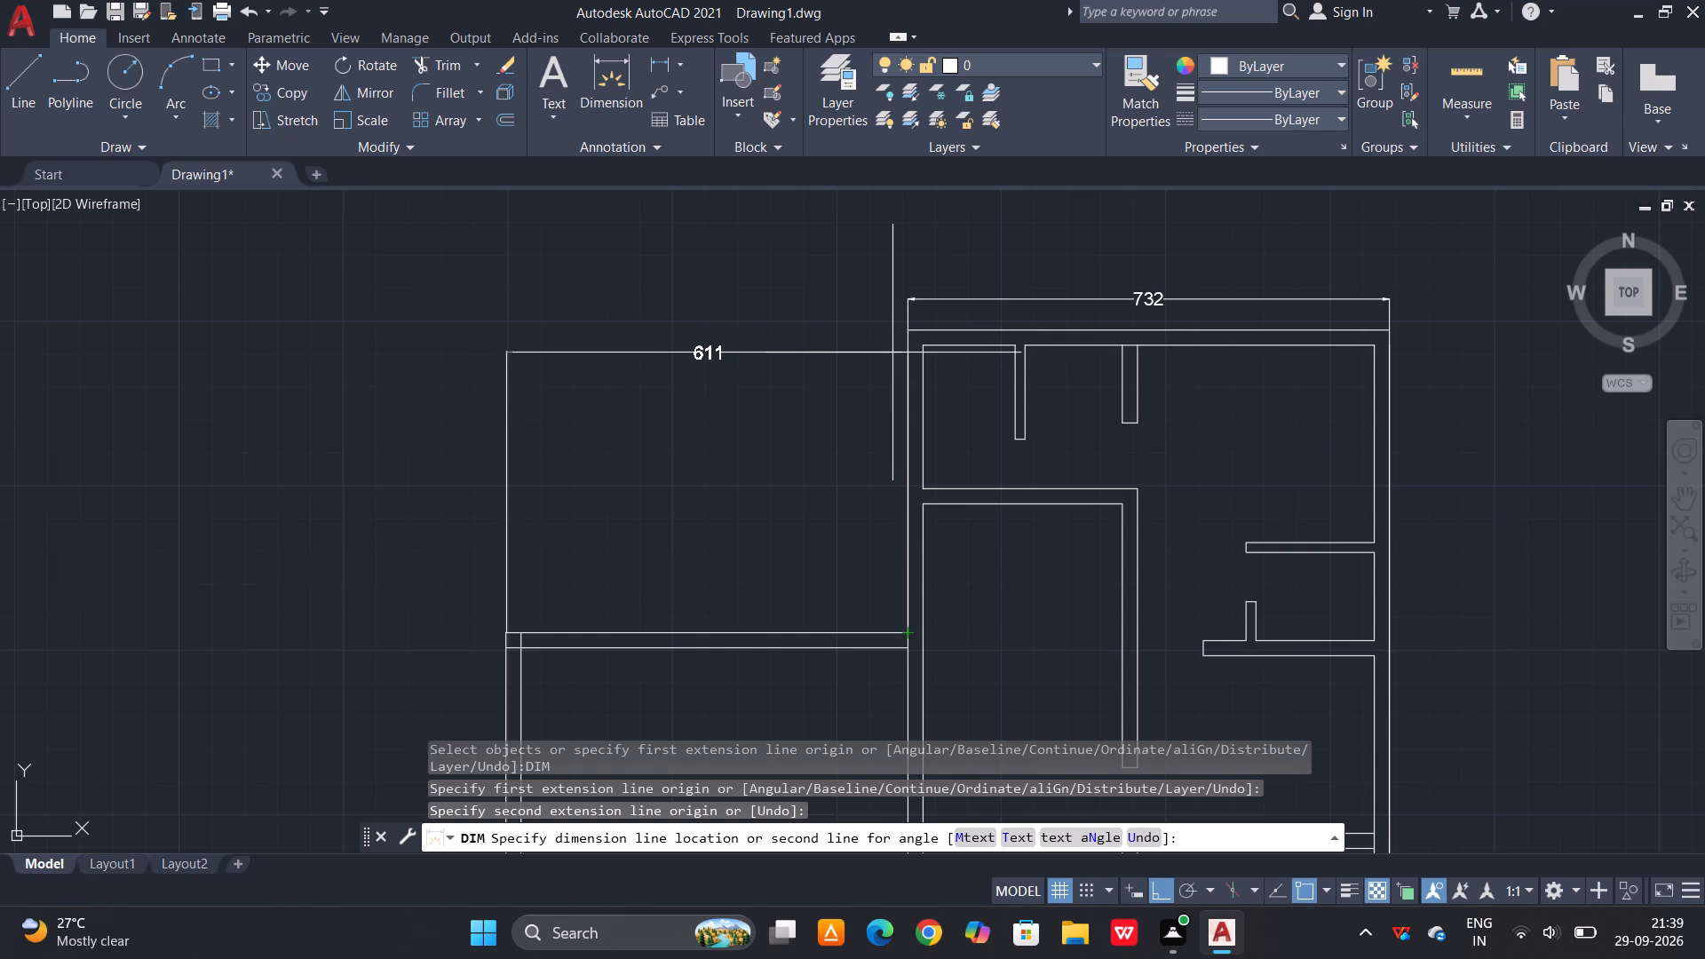
scroll(901, 337, up, 1)
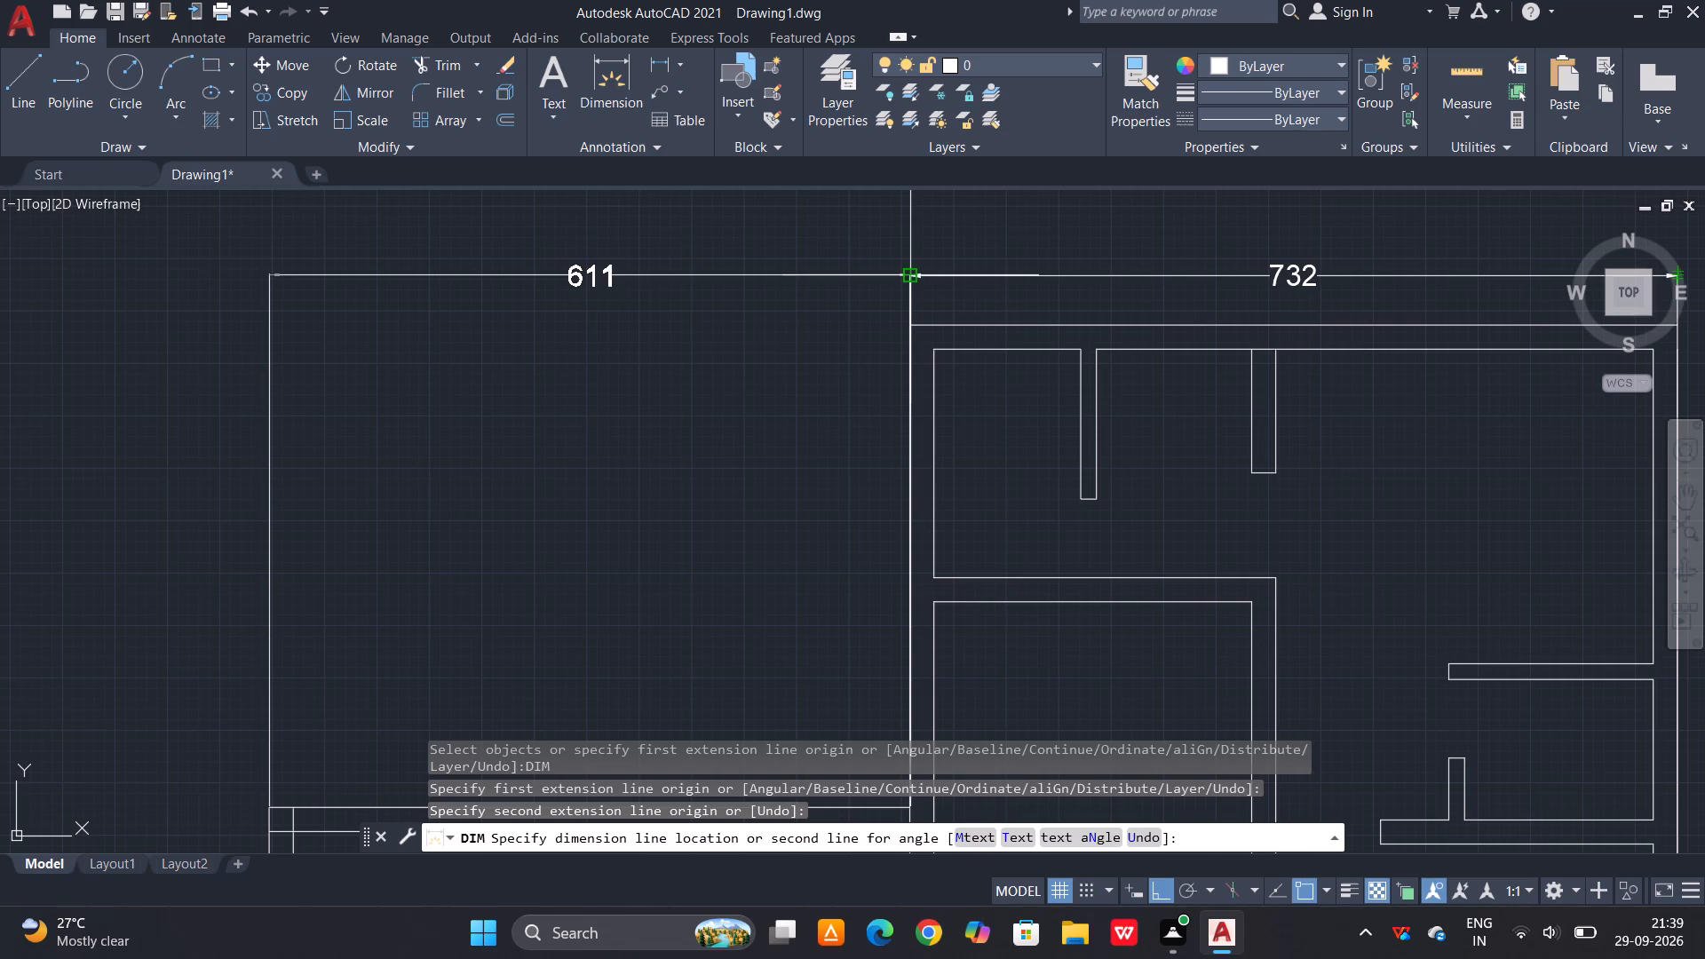
key(Escape)
scroll(897, 241, down, 3)
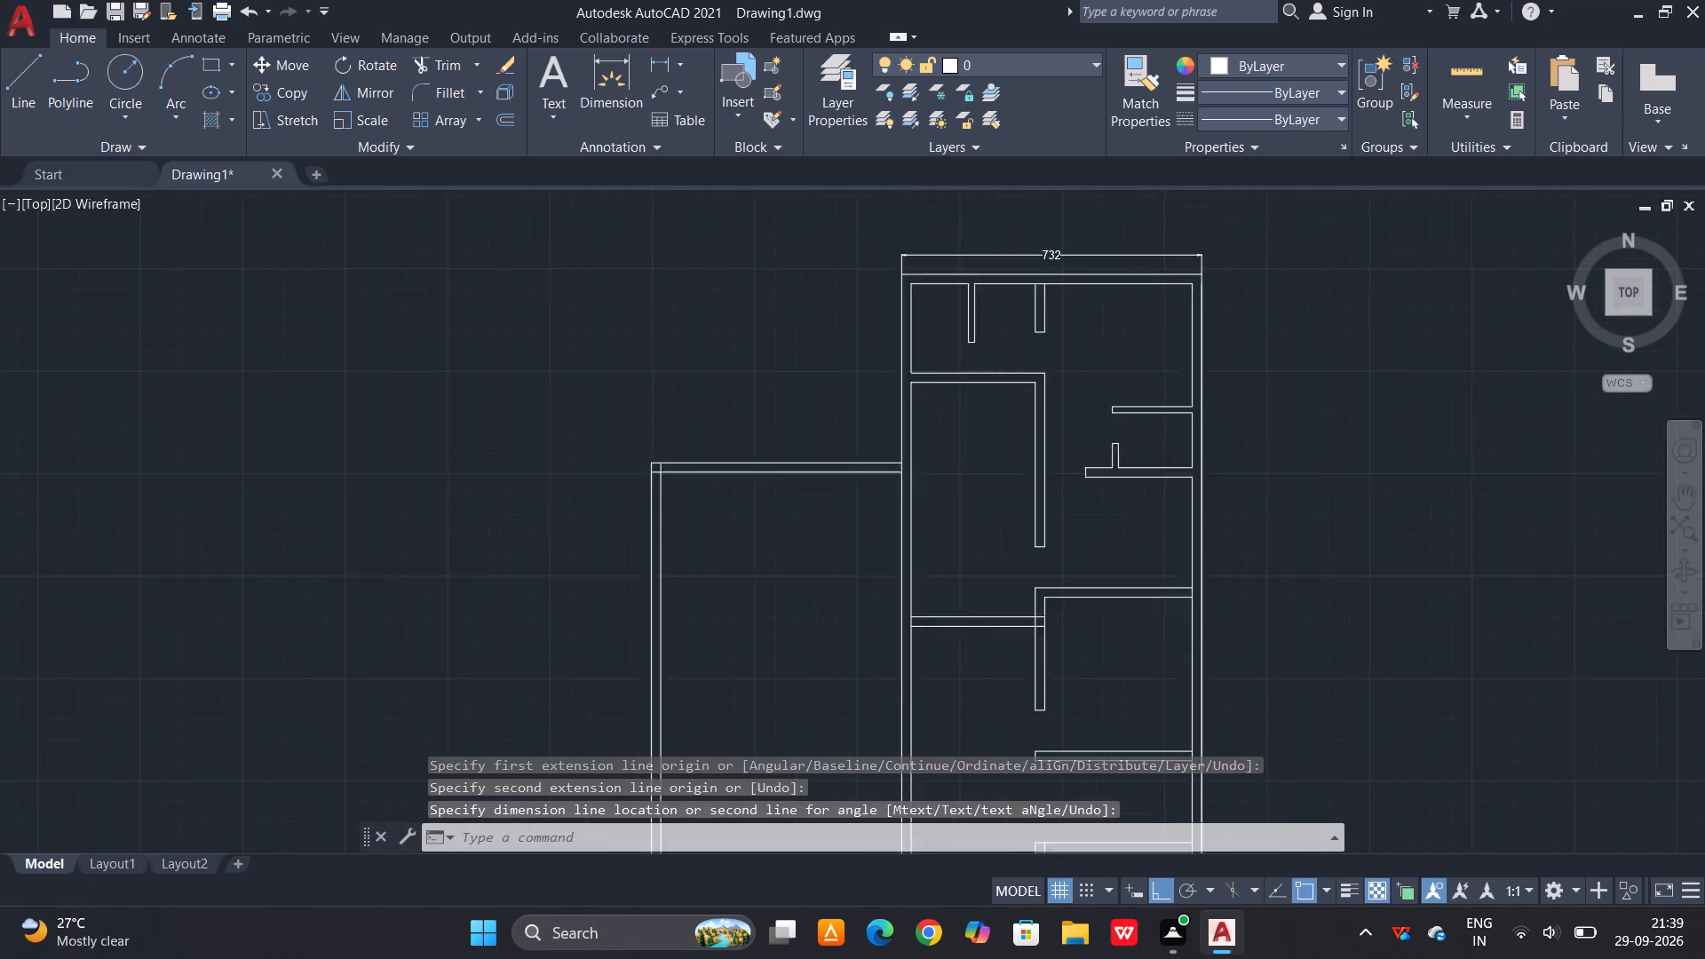
key(Escape)
Offset the shared wall's left-hand line 588 units toward the left block's left wall.
text(O)
key(space)
text(58)
key(8)
key(space)
scroll(904, 458, up, 2)
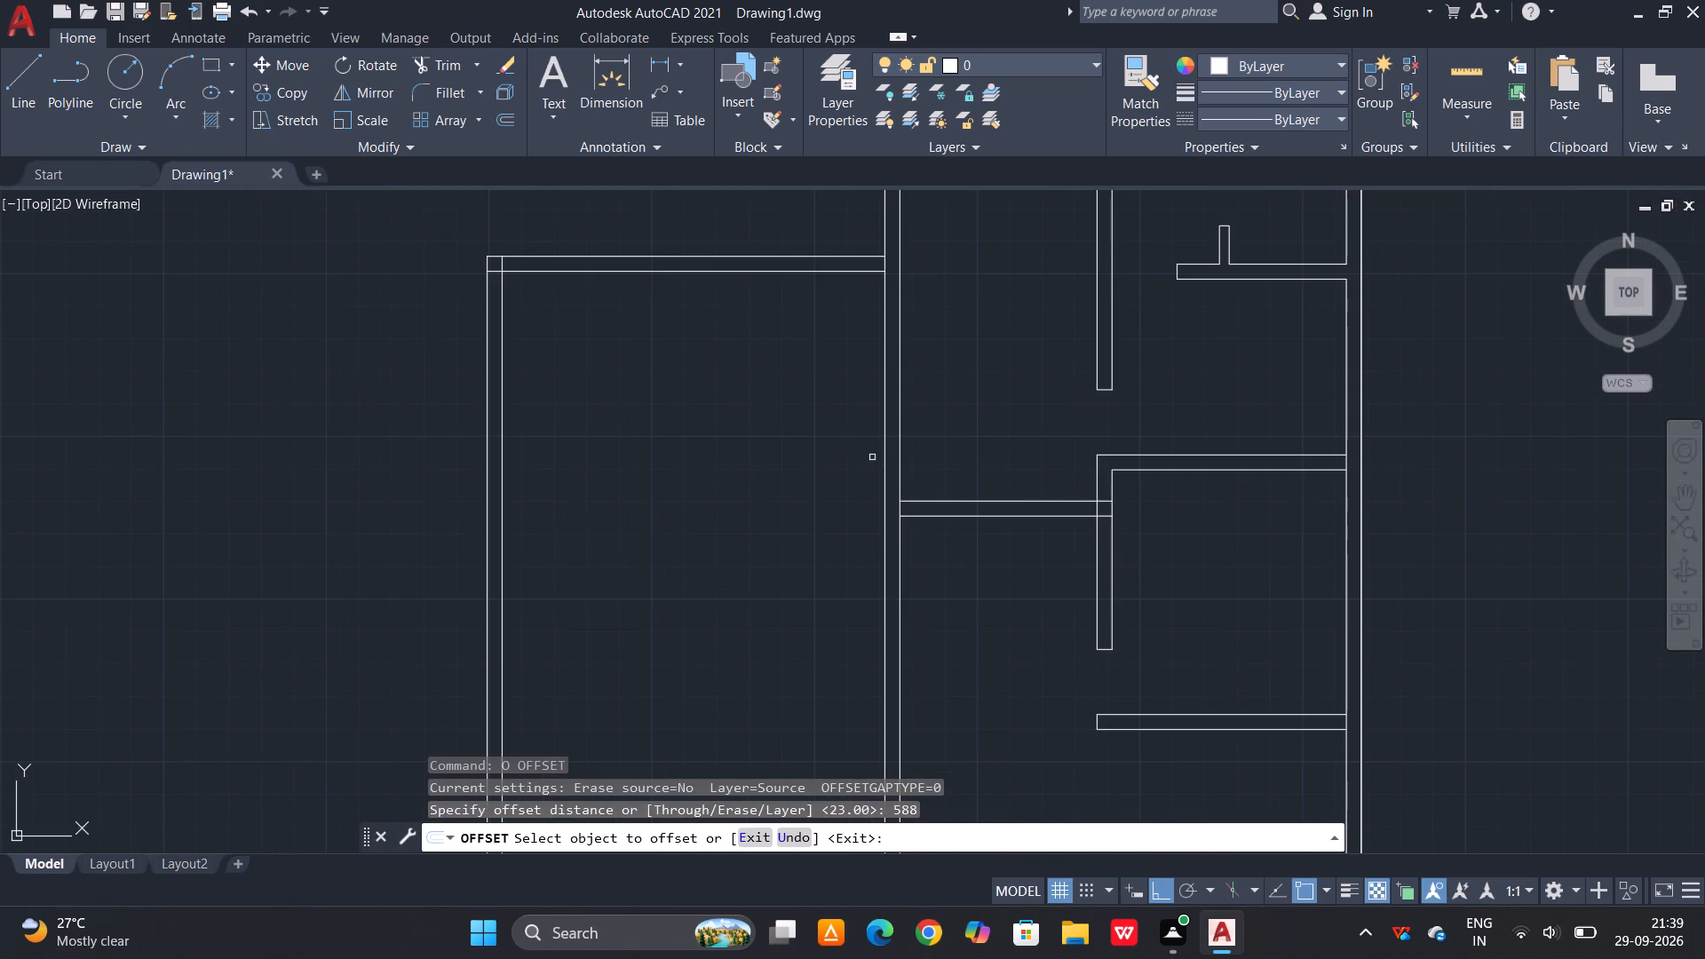
click(884, 423)
click(802, 433)
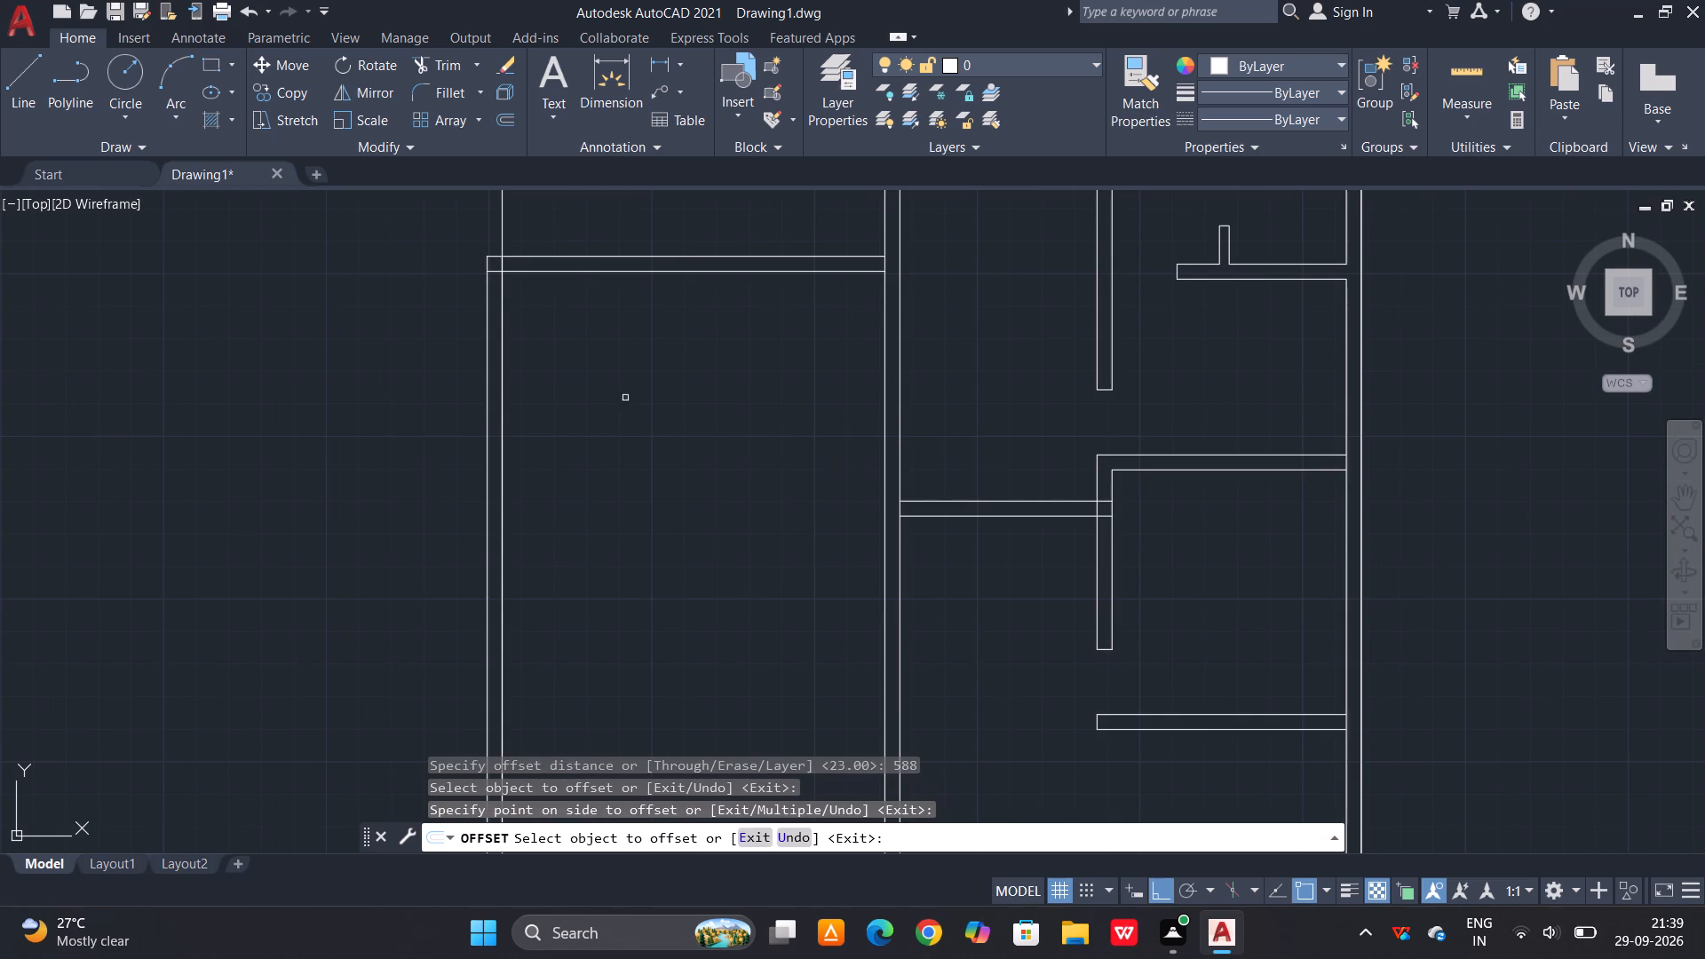
key(Escape)
Erase the old outer line of the left block's left wall.
click(488, 240)
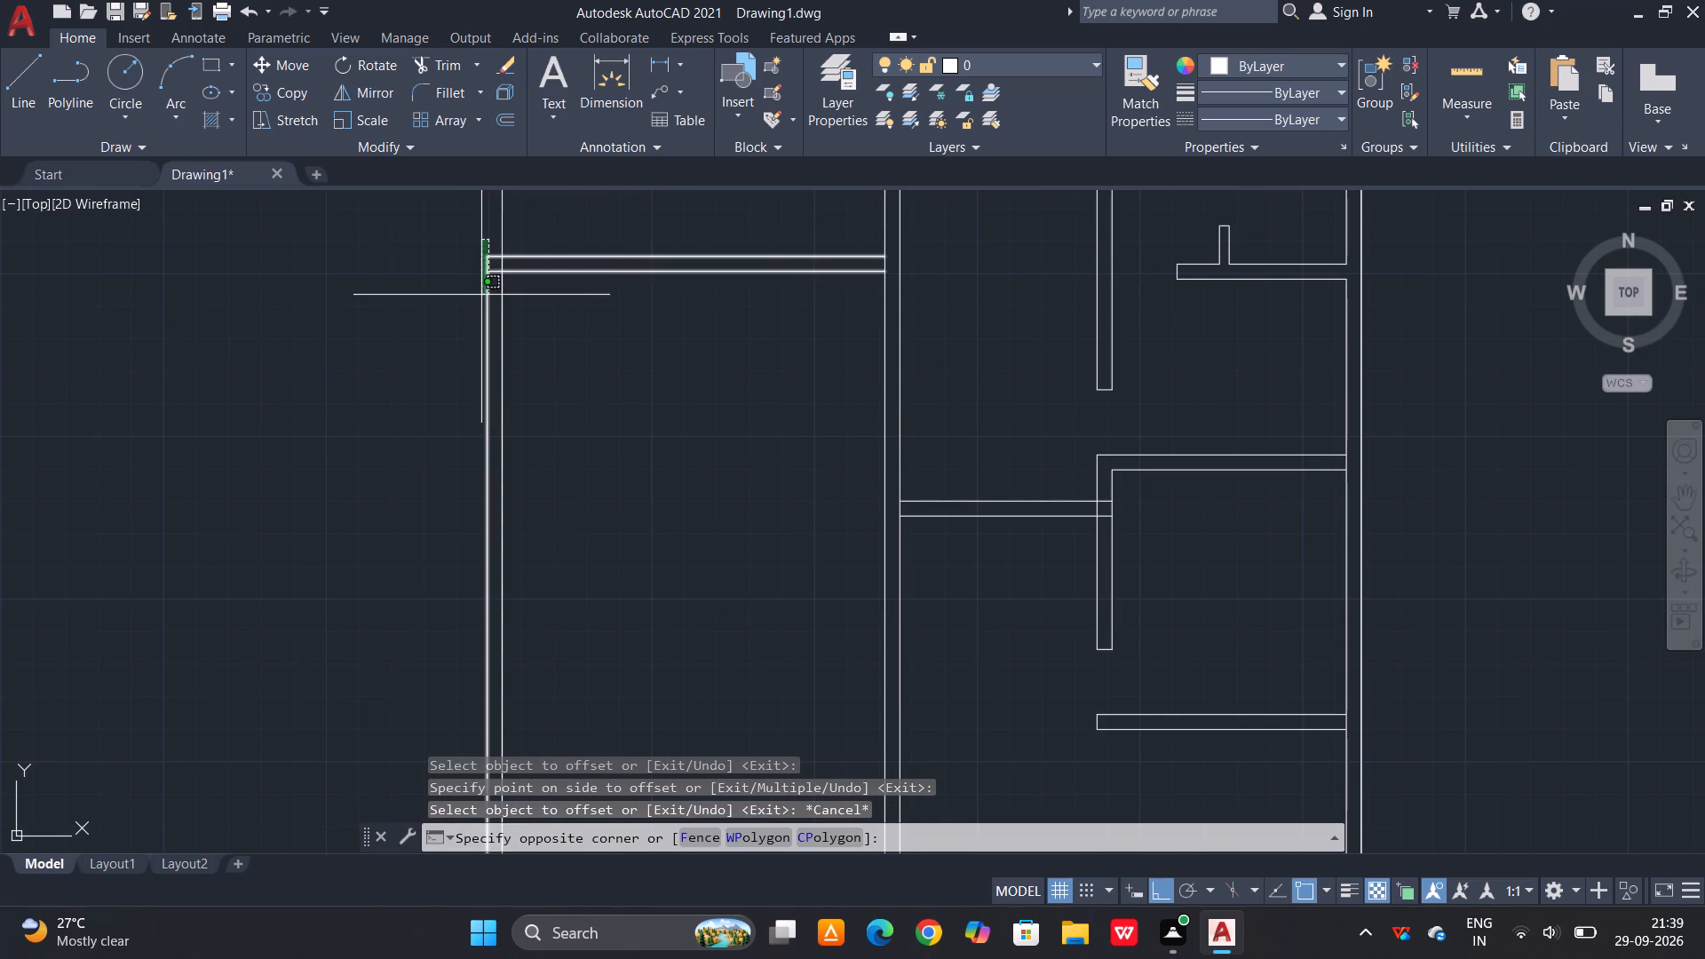
click(480, 296)
key(Escape)
click(483, 312)
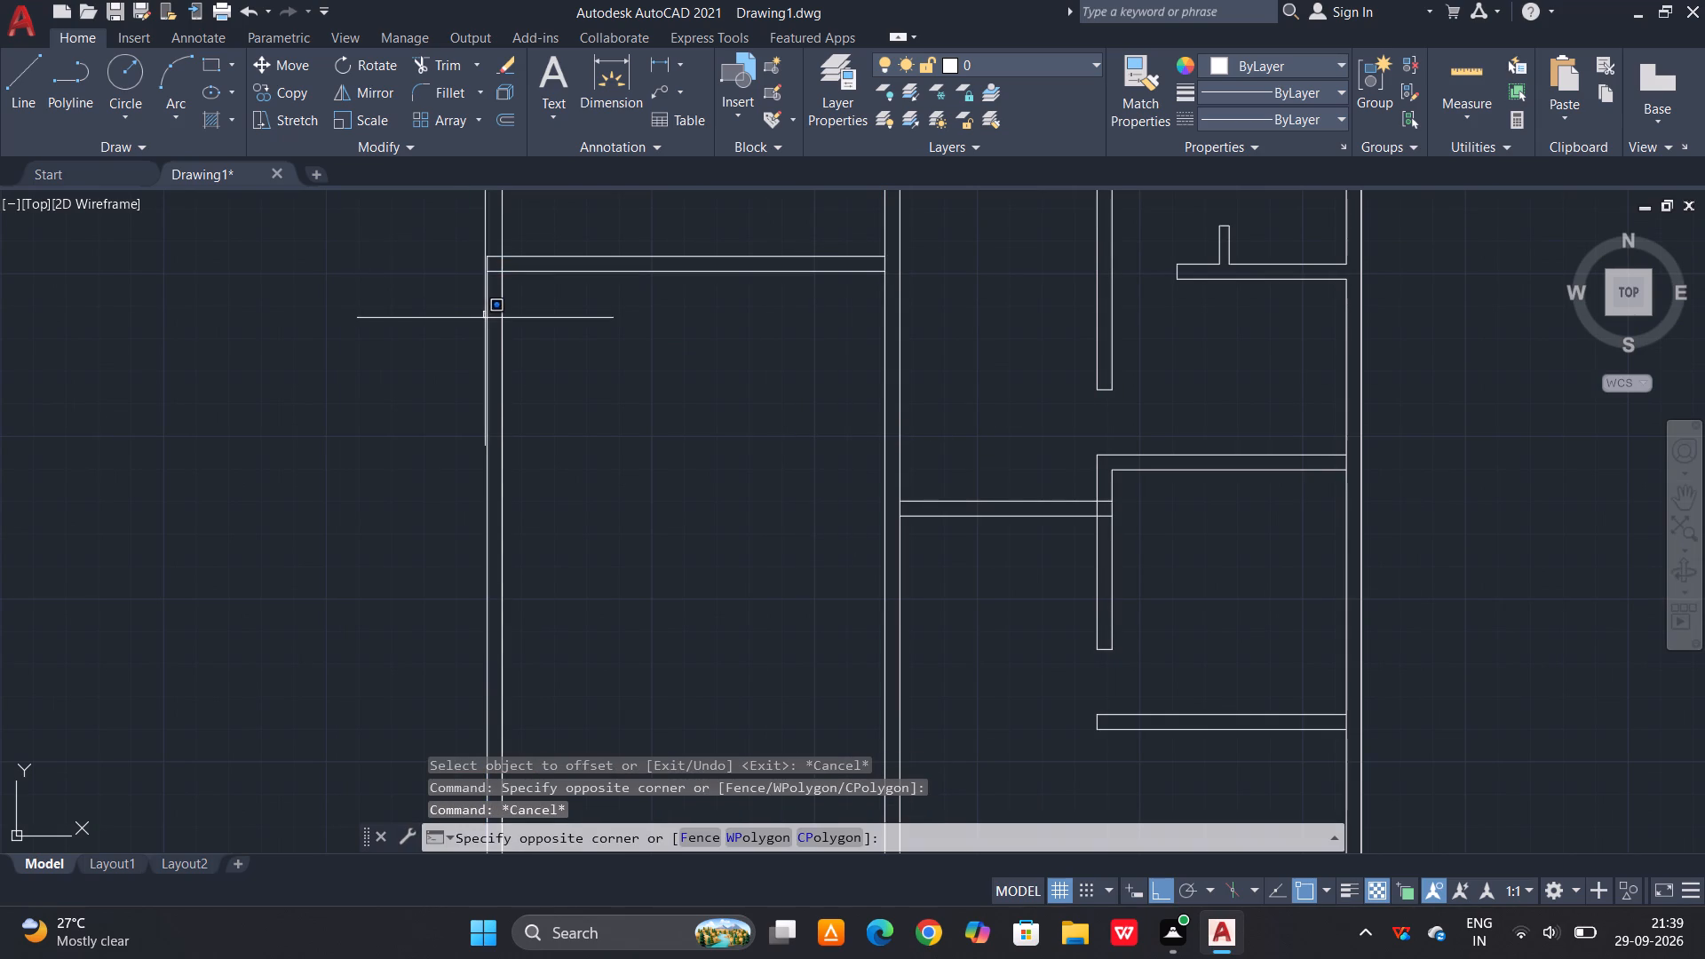
click(487, 318)
click(489, 318)
key(Delete)
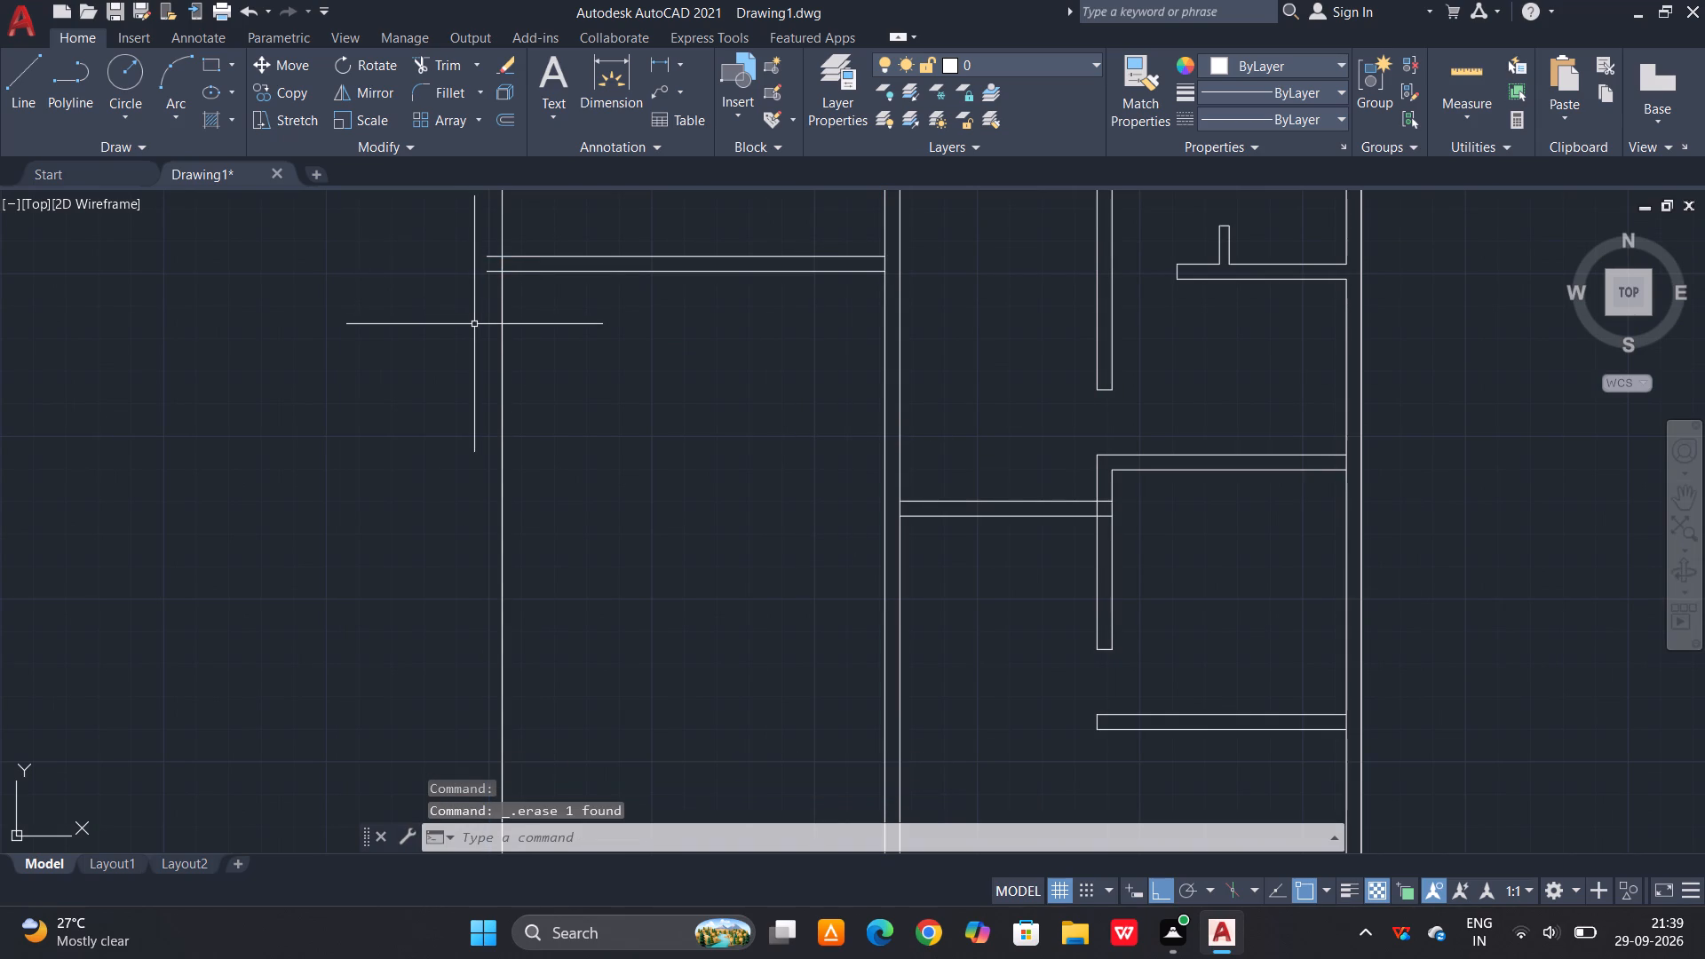
Offset the left block's new outer left line 23 units inward to make a double-line wall.
key(Escape)
text(O 23)
key(space)
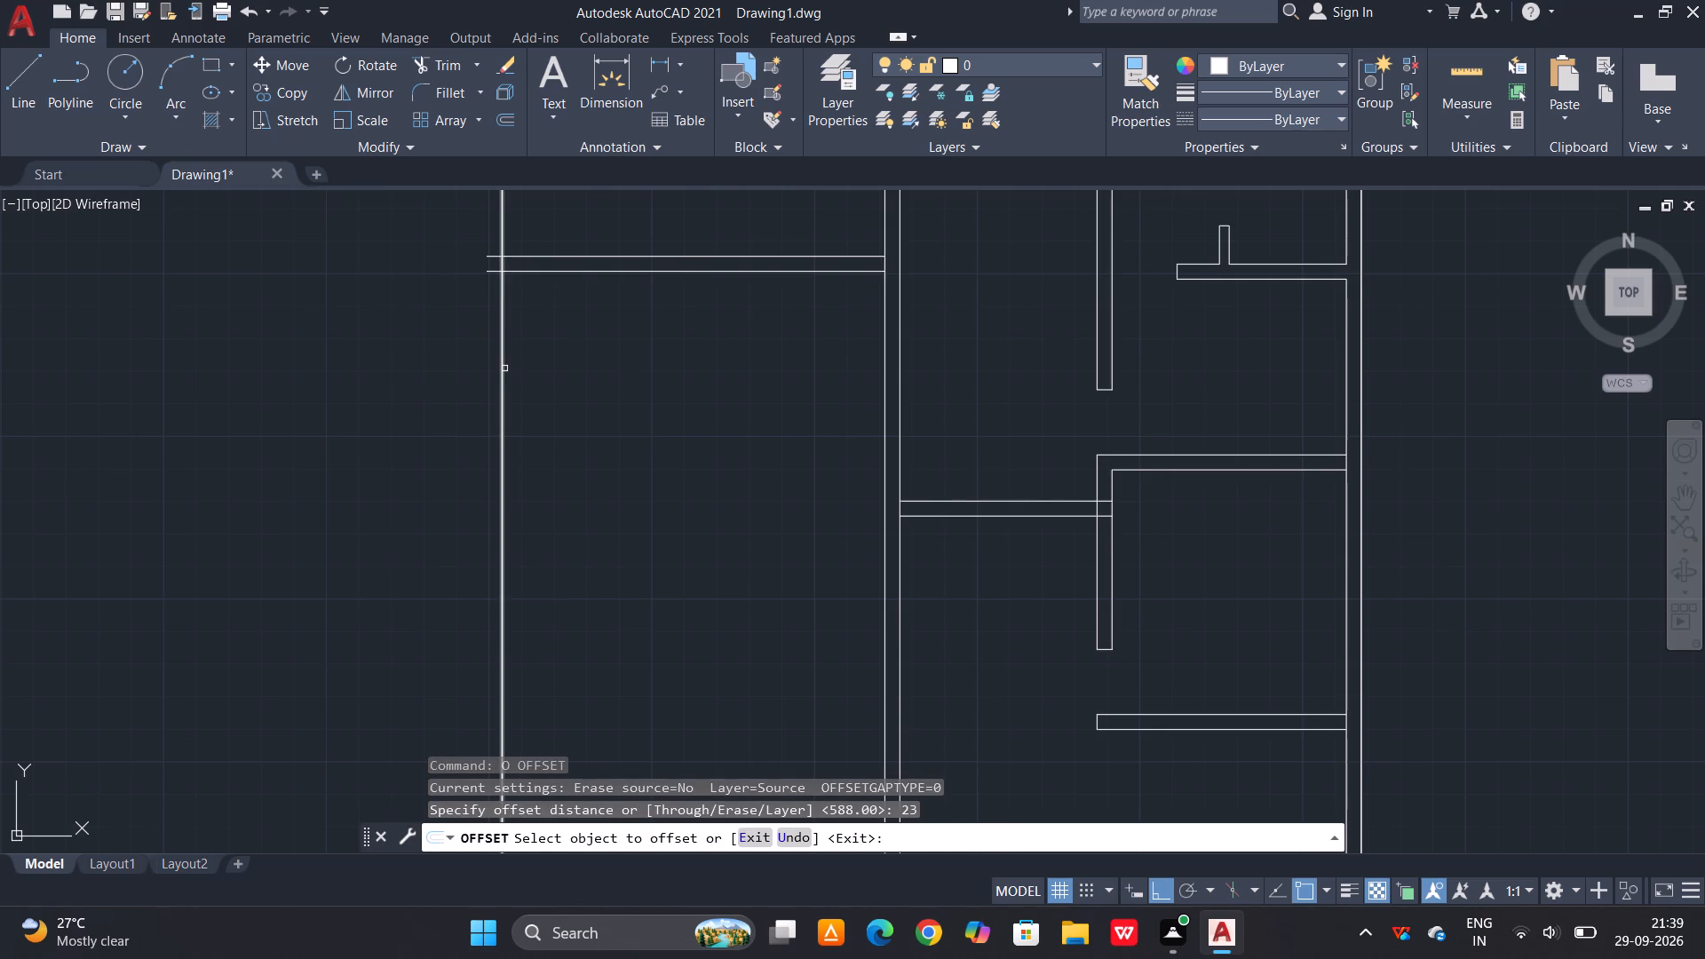
click(504, 369)
click(536, 369)
key(Escape)
key(Escape)
Trim the overrunning top wall and left wall lines at the left block's top-left corner.
key(t)
key(r)
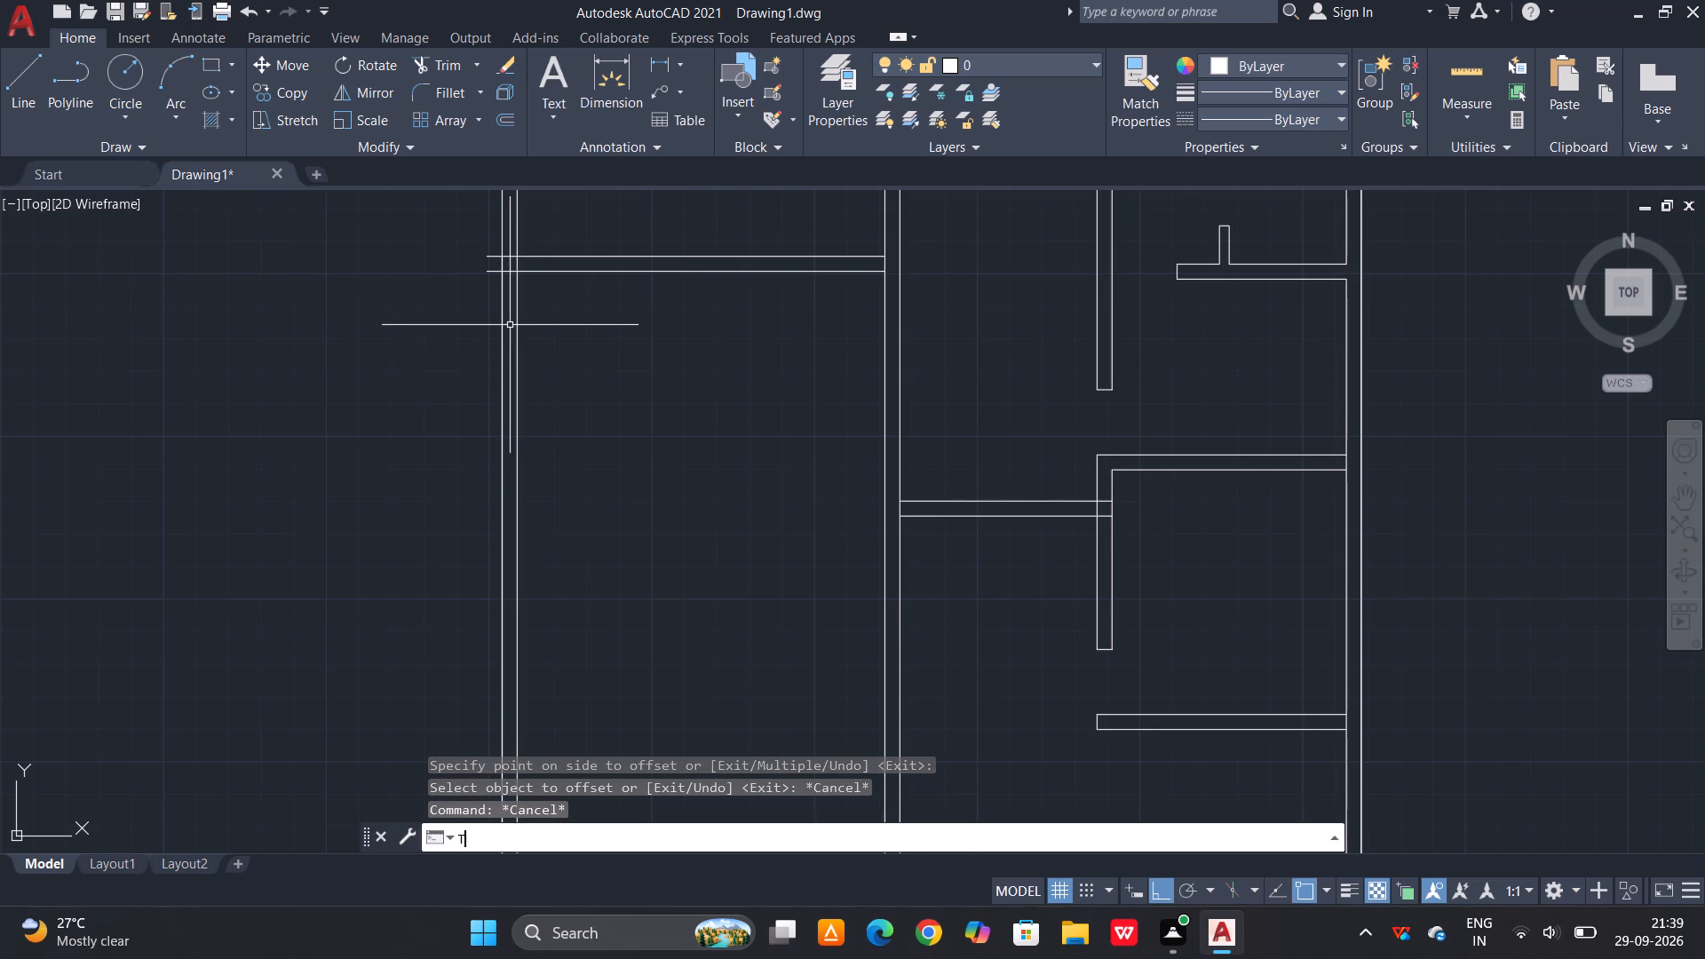
key(space)
key(space)
click(496, 243)
click(492, 291)
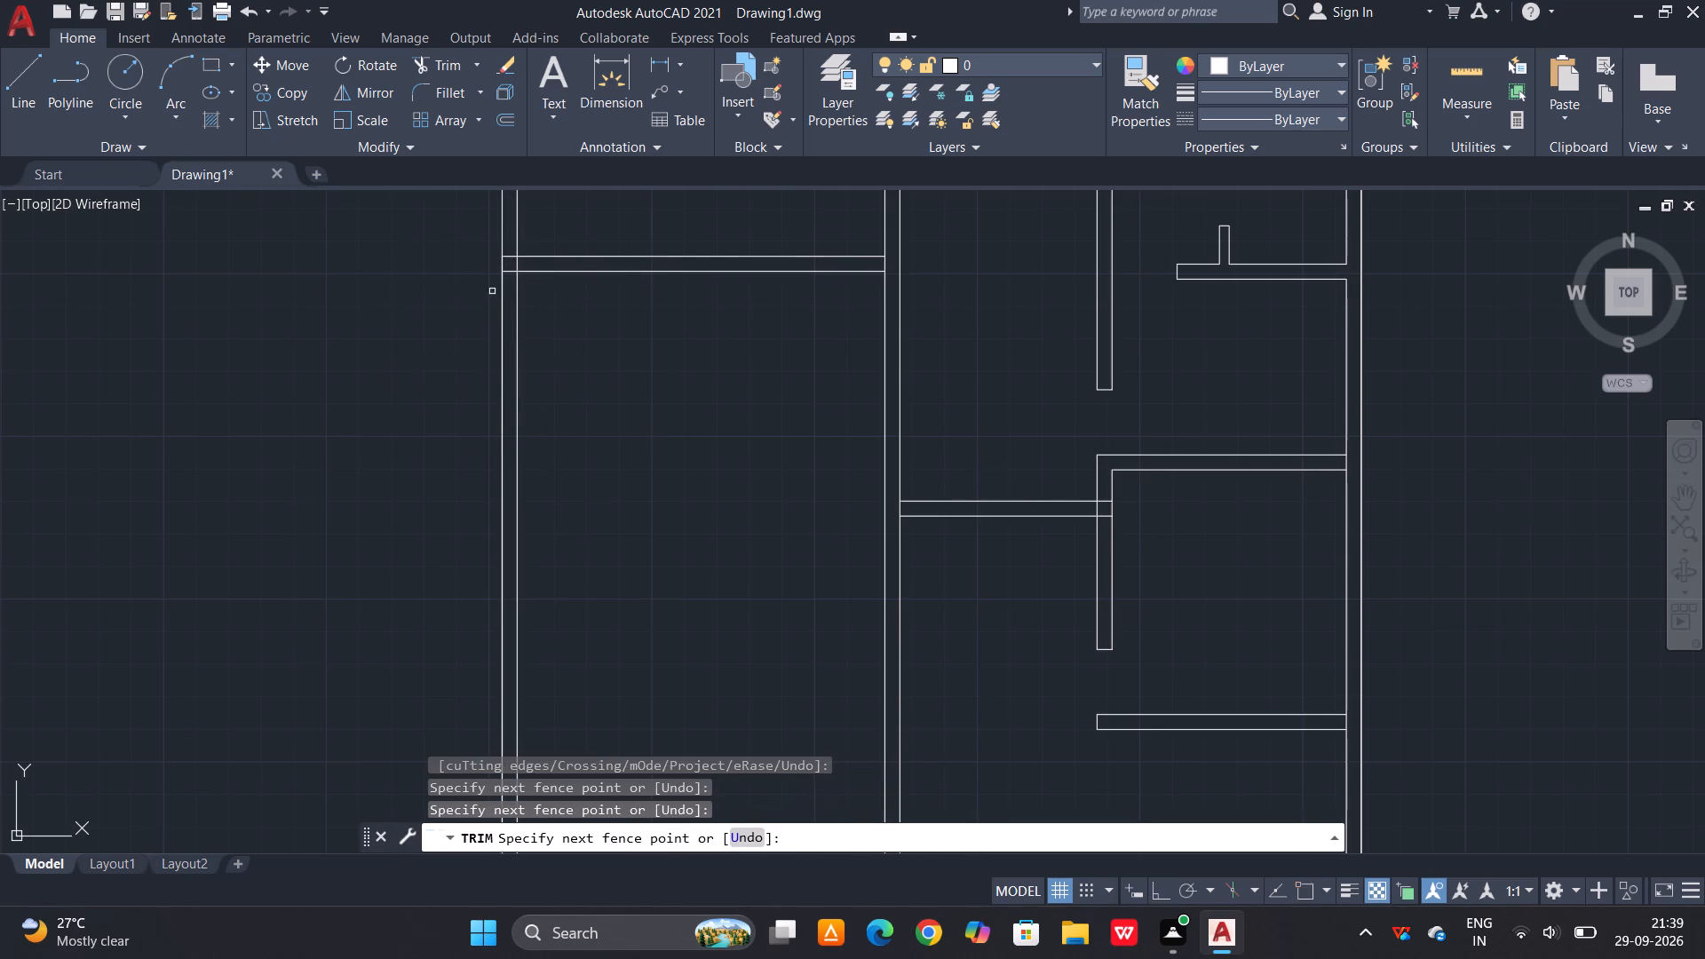
click(535, 239)
click(496, 236)
scroll(516, 280, up, 3)
click(510, 226)
click(490, 239)
click(490, 245)
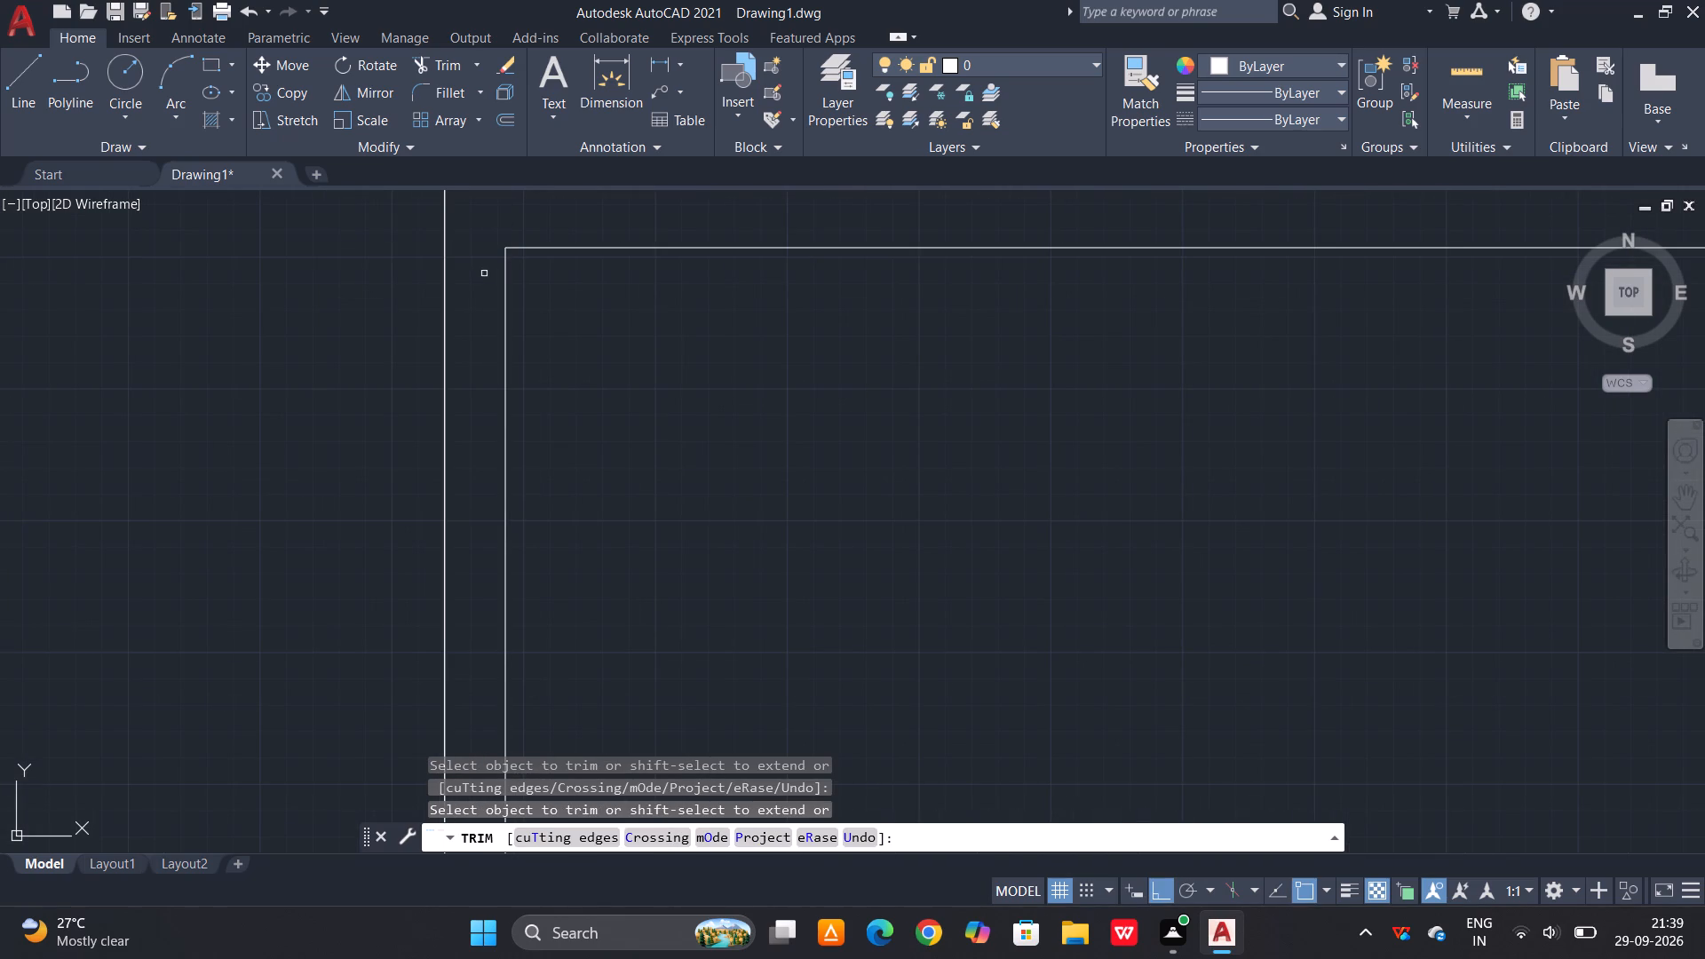
Trim the bottom wall's inner line and the left wall's inner line at the left block's bottom-left corner.
scroll(561, 269, down, 6)
scroll(668, 494, up, 5)
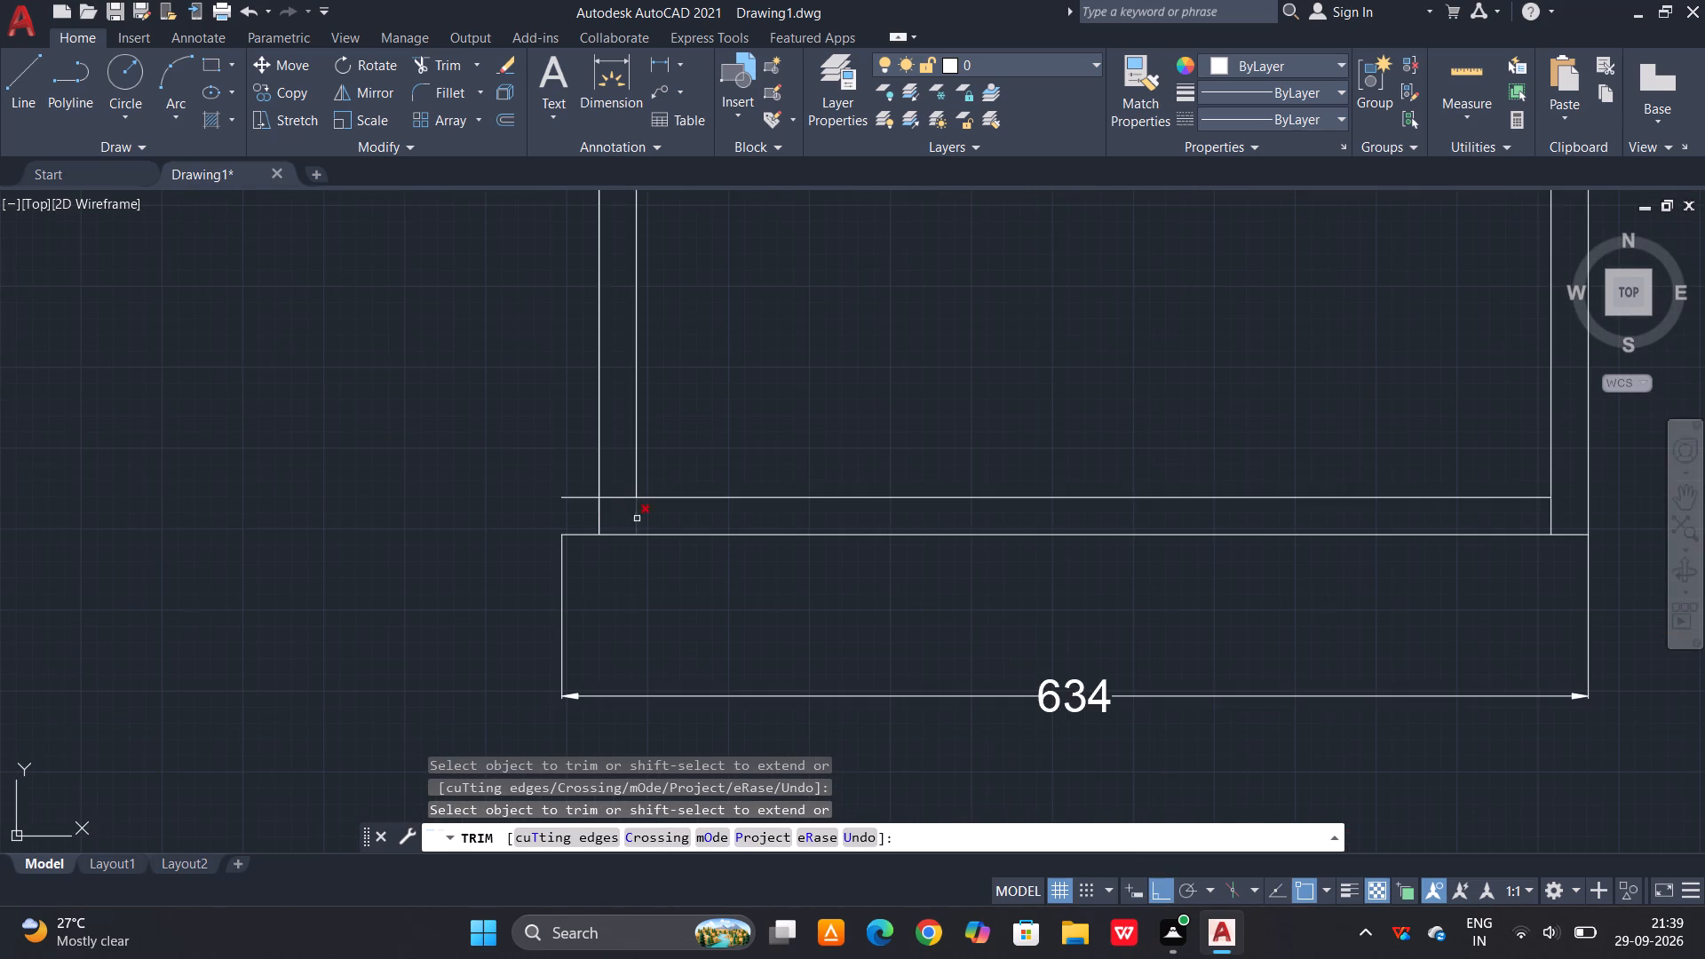
click(593, 493)
click(583, 504)
click(619, 491)
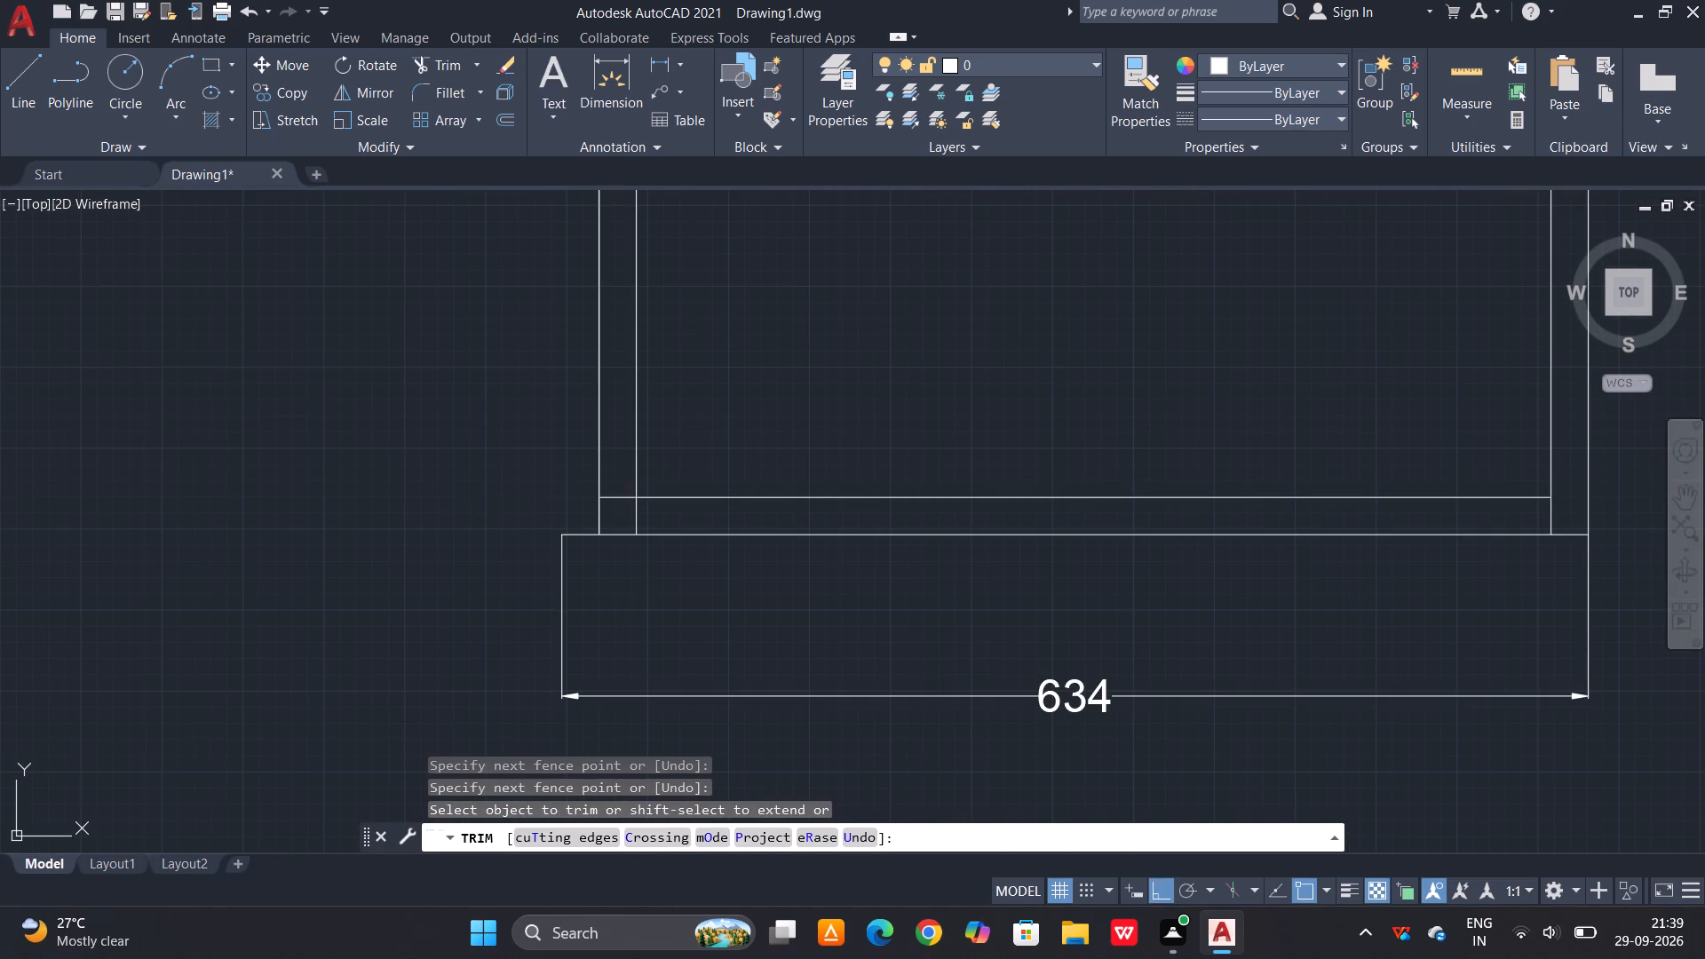
click(617, 508)
drag(626, 510, 641, 510)
click(644, 510)
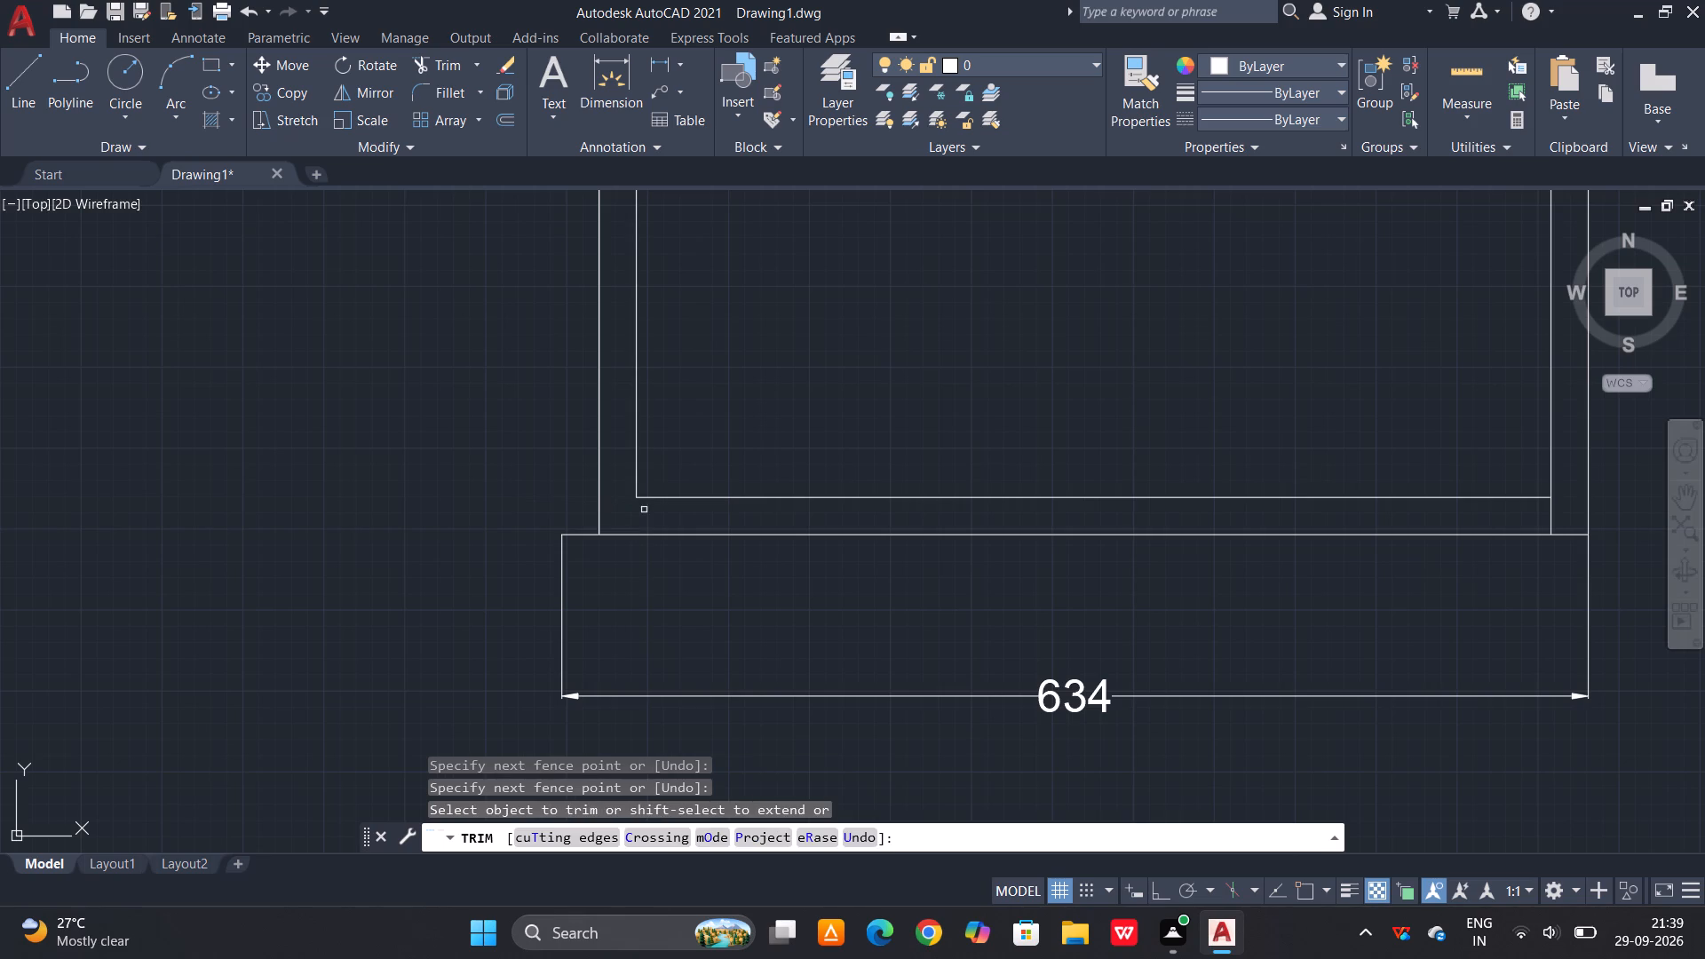
key(Escape)
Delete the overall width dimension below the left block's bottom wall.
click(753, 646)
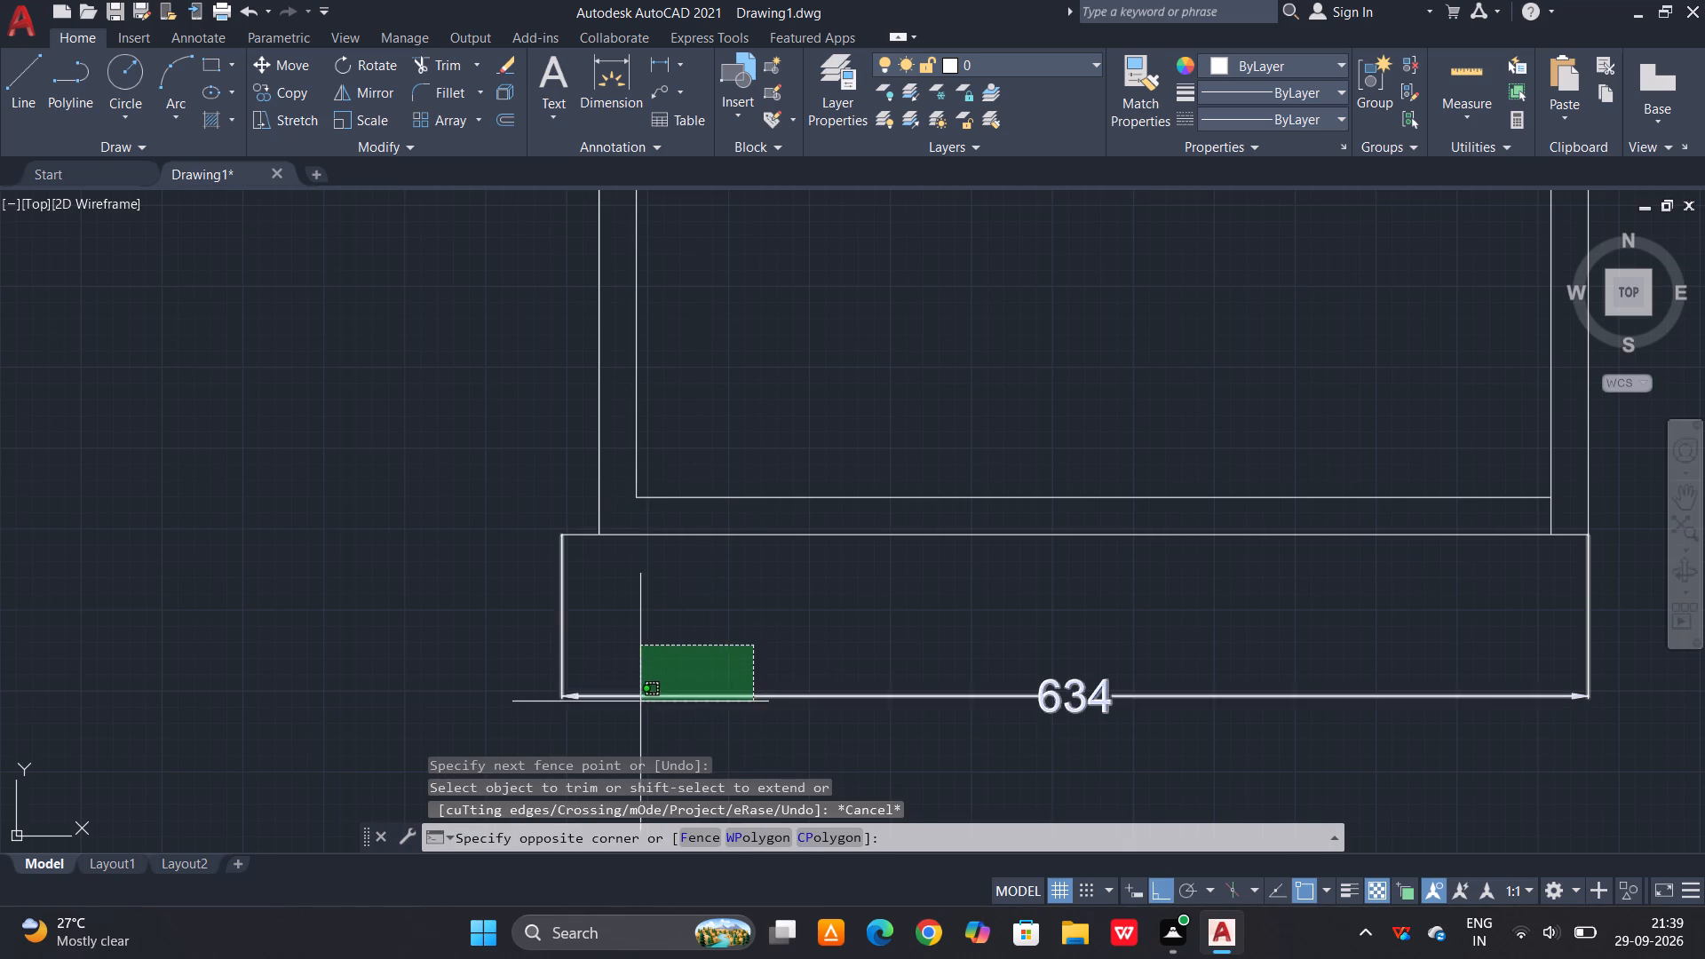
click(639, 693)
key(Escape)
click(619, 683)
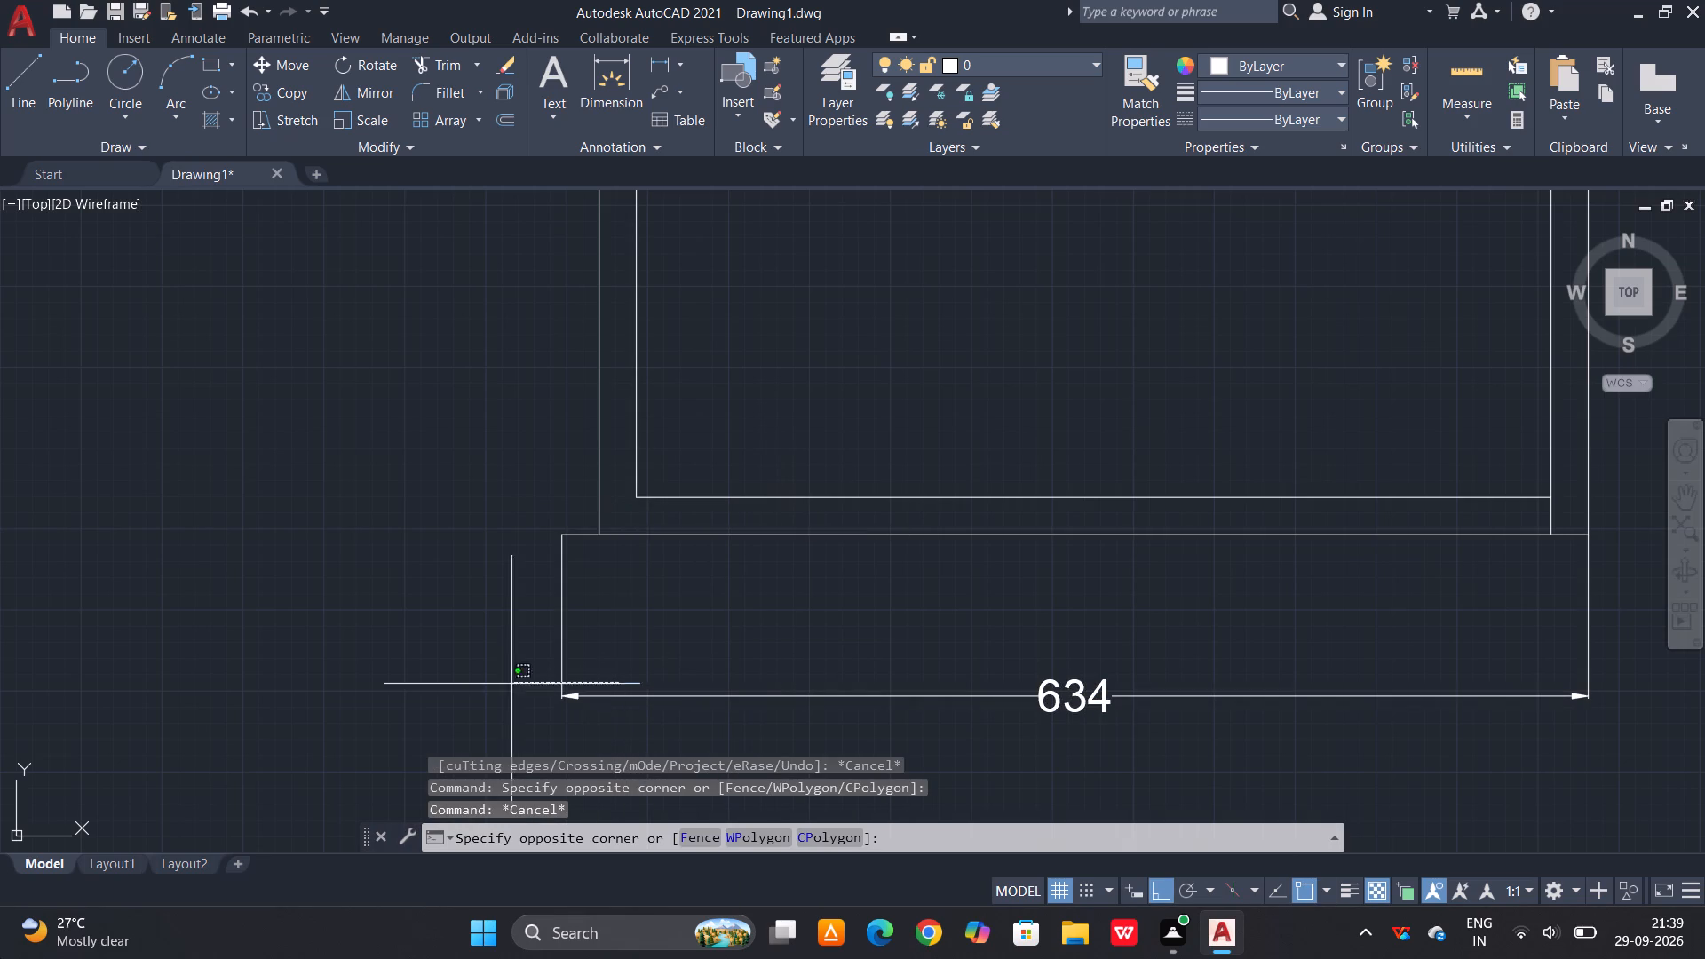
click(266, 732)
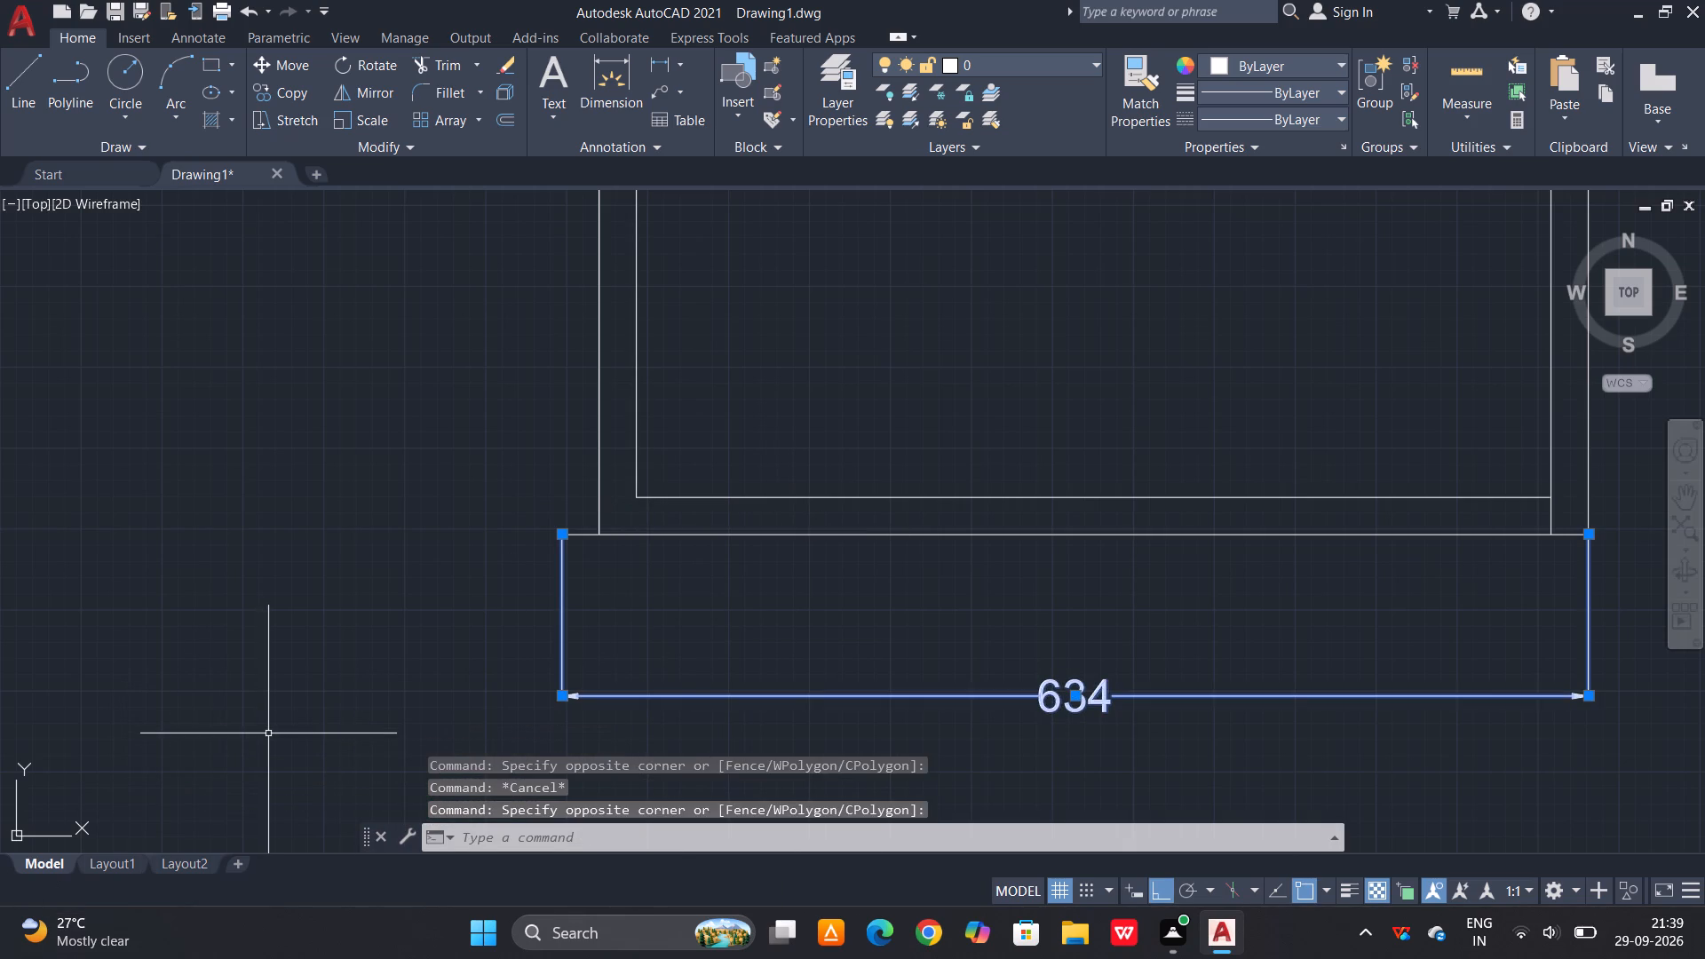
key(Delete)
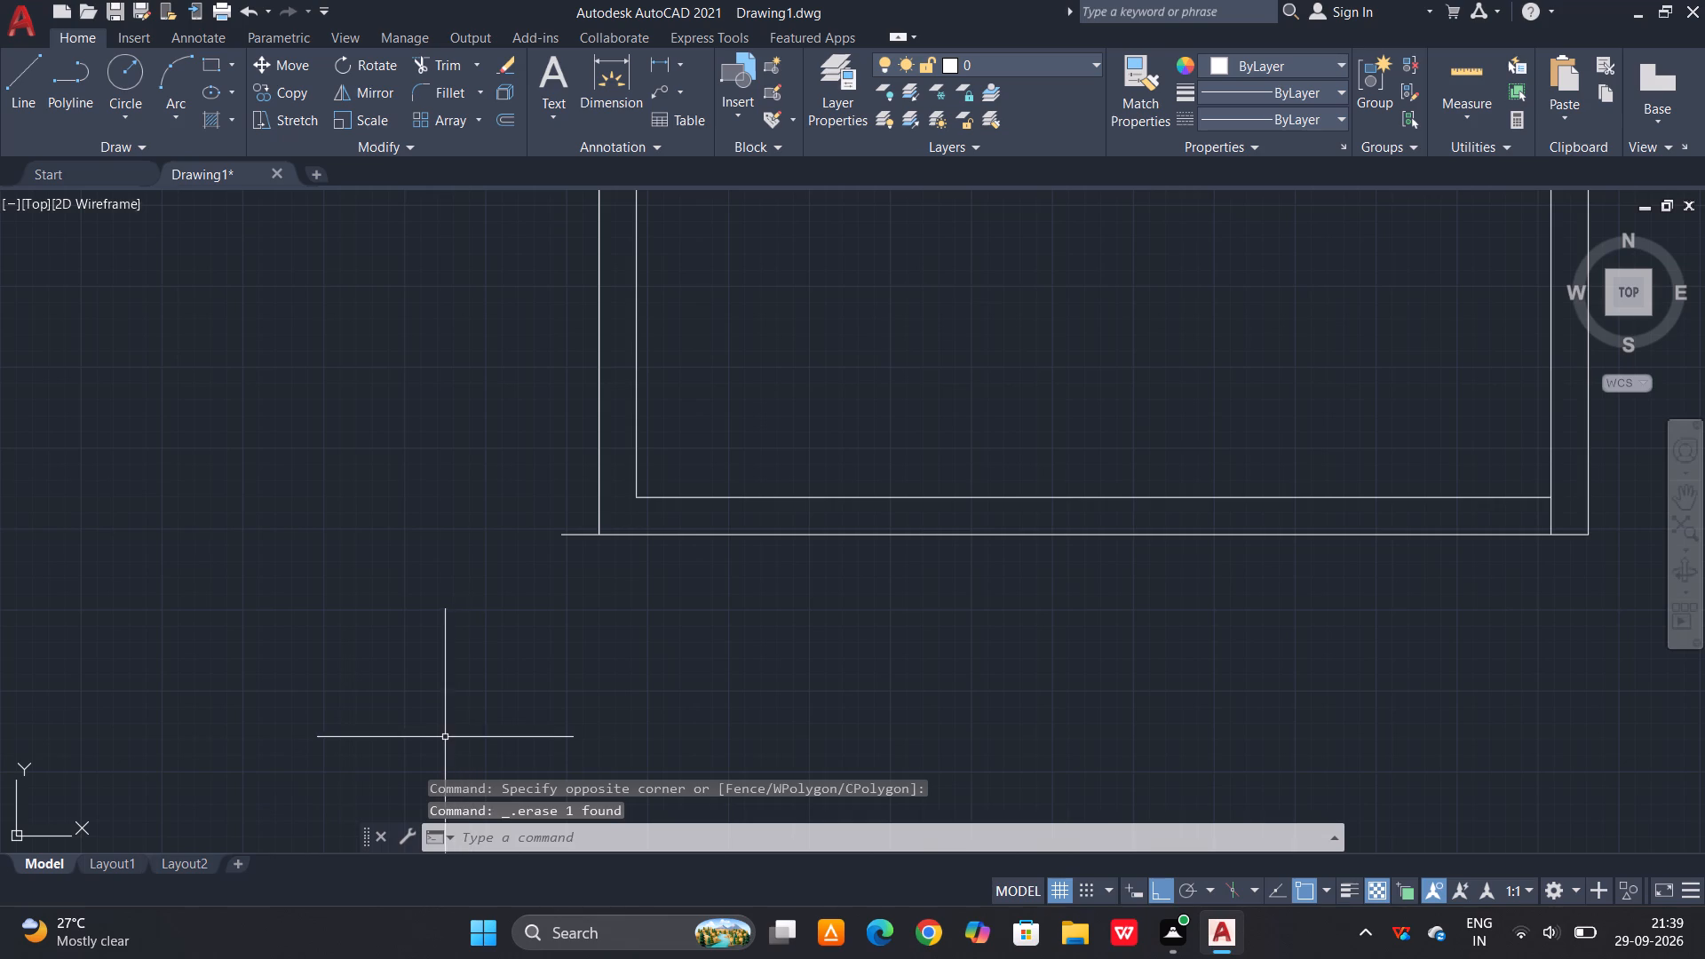
Trim the bottom wall's outer line where it projects beyond the left block's new left wall.
text(TR)
key(space)
key(space)
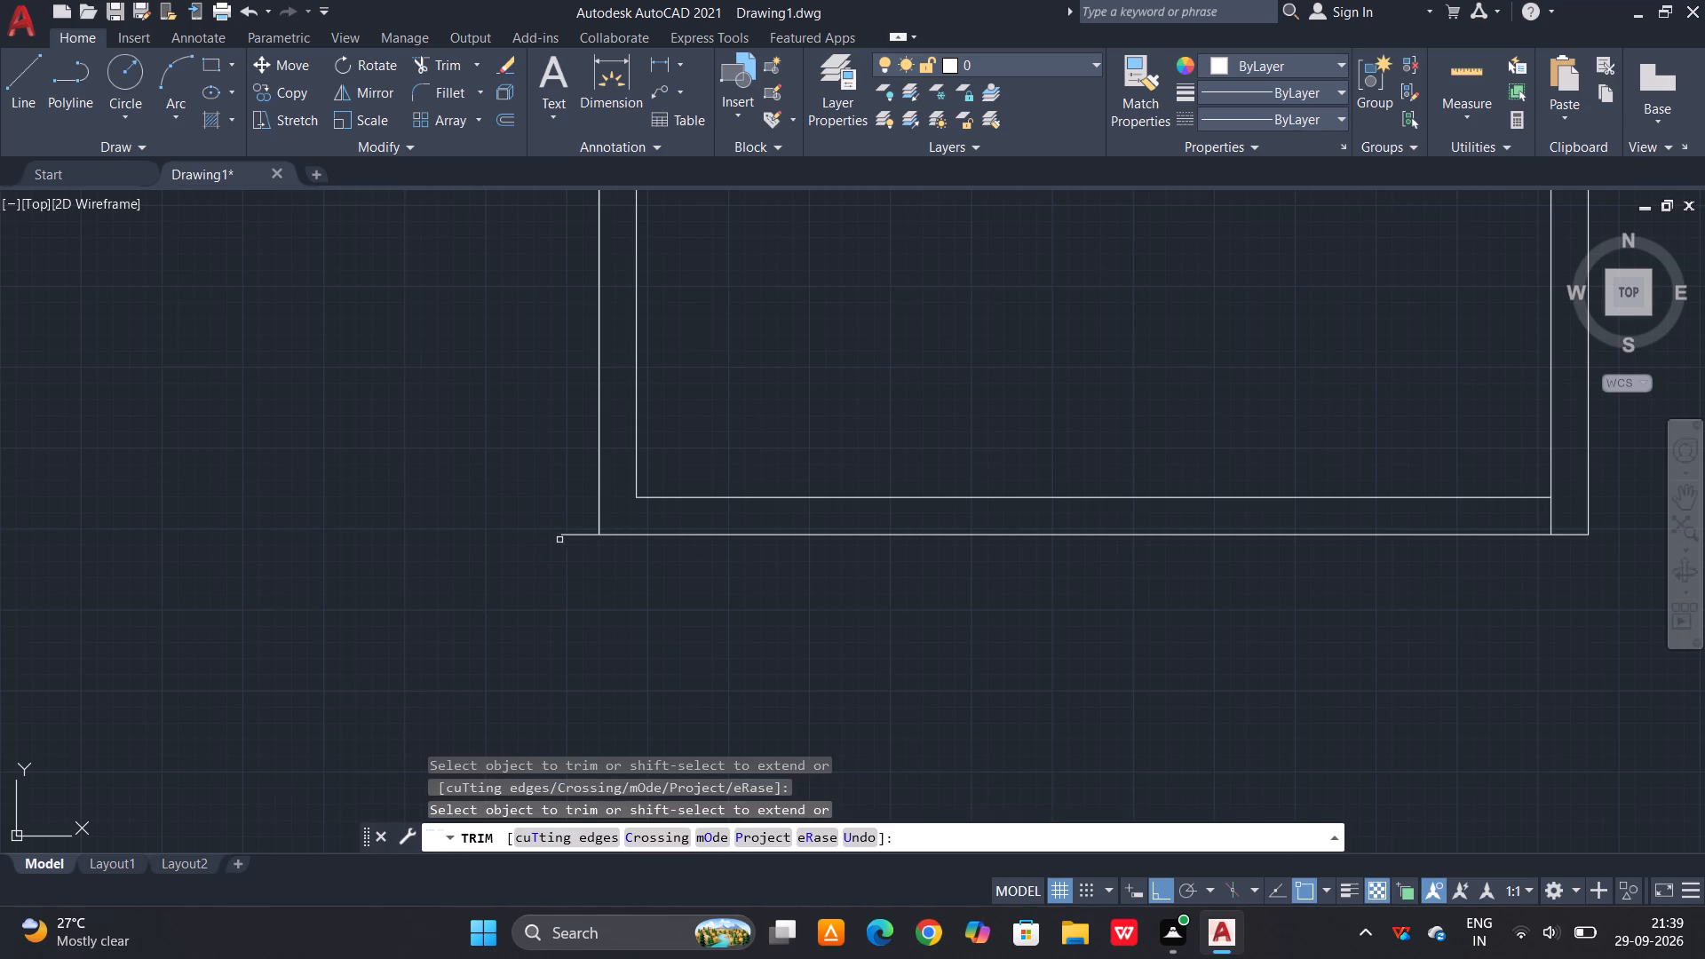
click(572, 535)
scroll(532, 656, down, 2)
key(Escape)
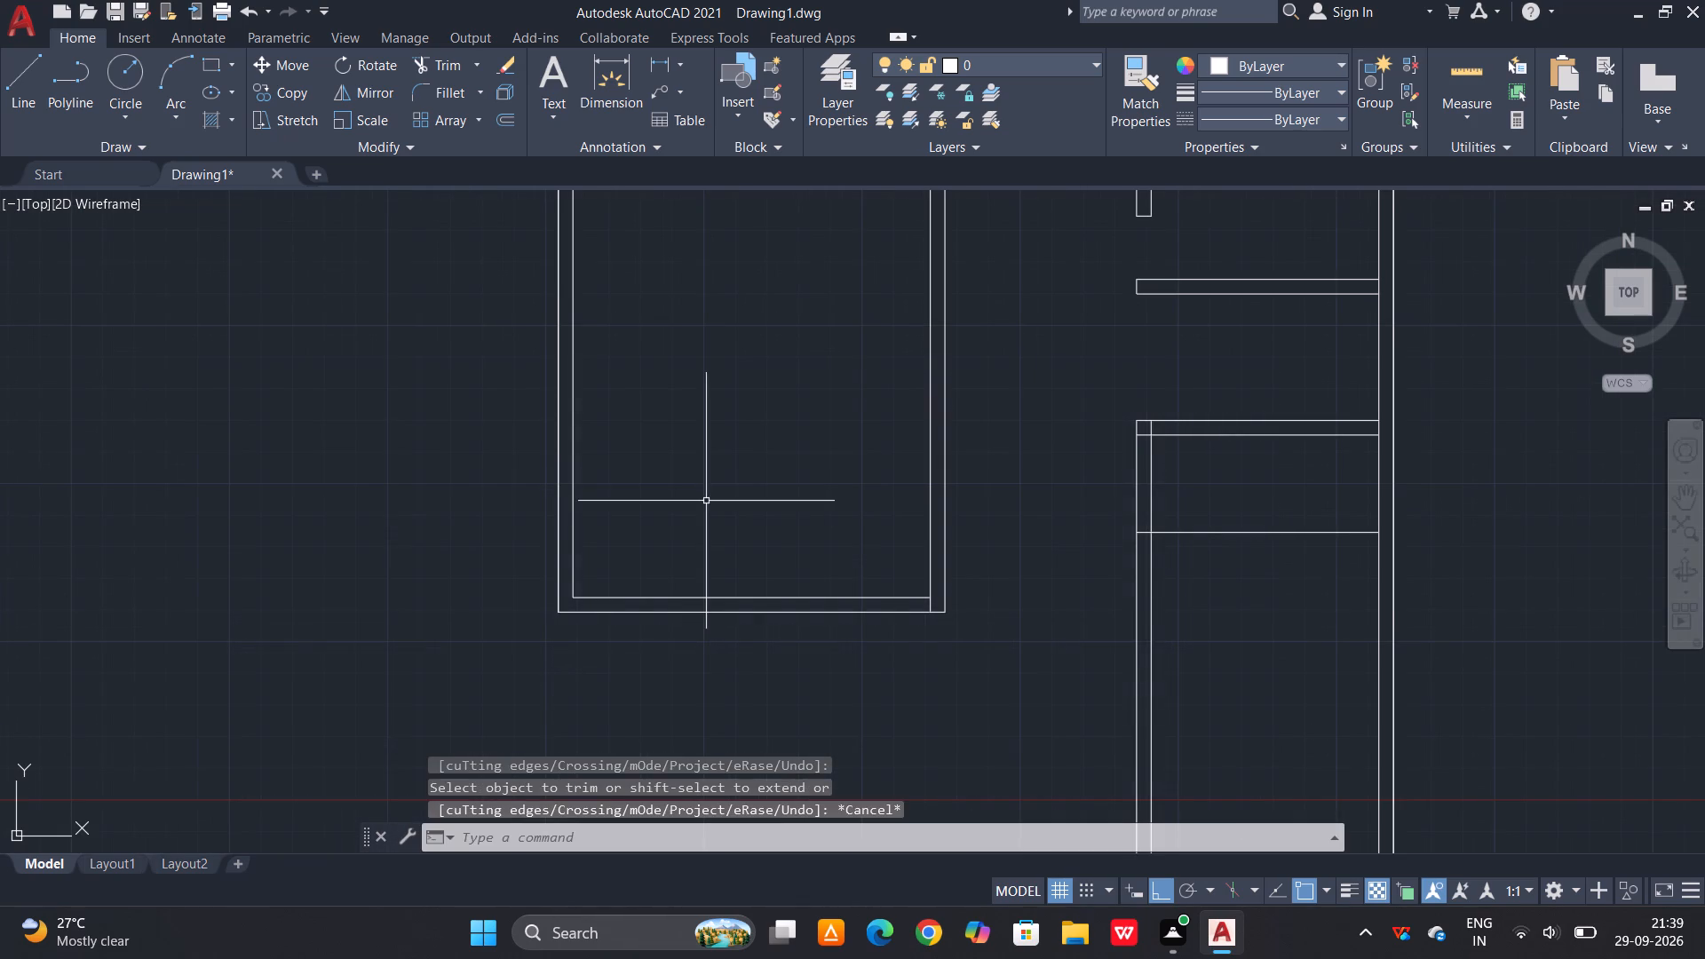
middle_drag(720, 516, 715, 548)
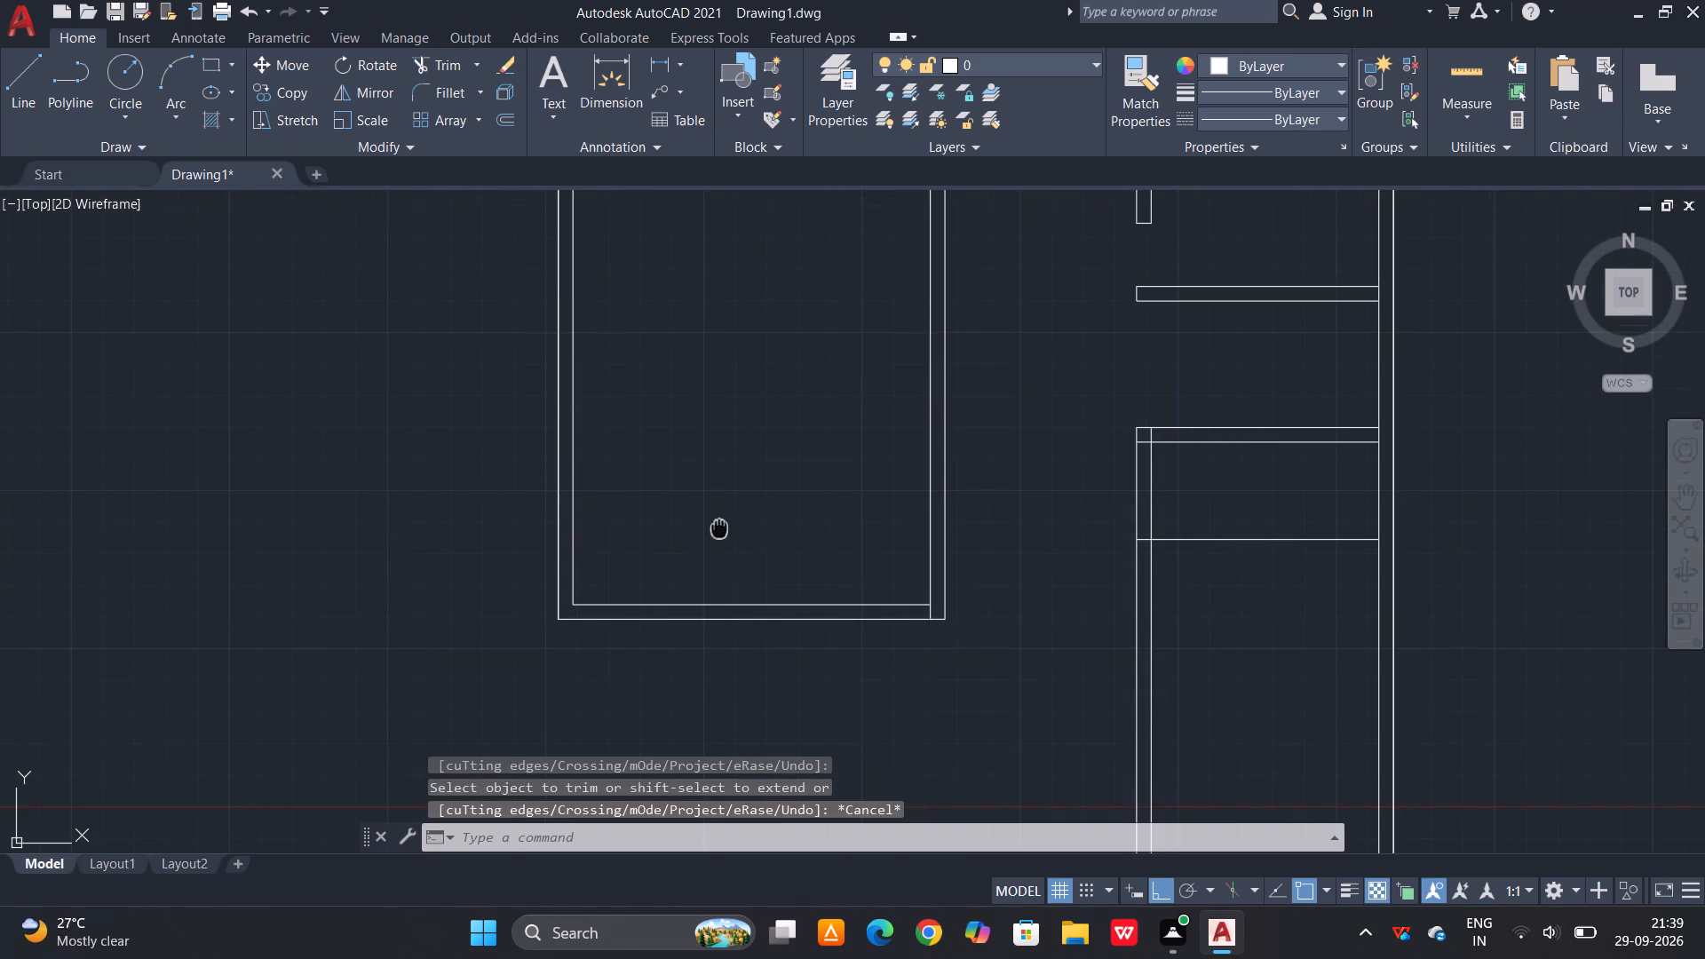
Offset the left block's left wall inner line 390 units into the room.
middle_drag(715, 548, 664, 899)
scroll(704, 735, down, 1)
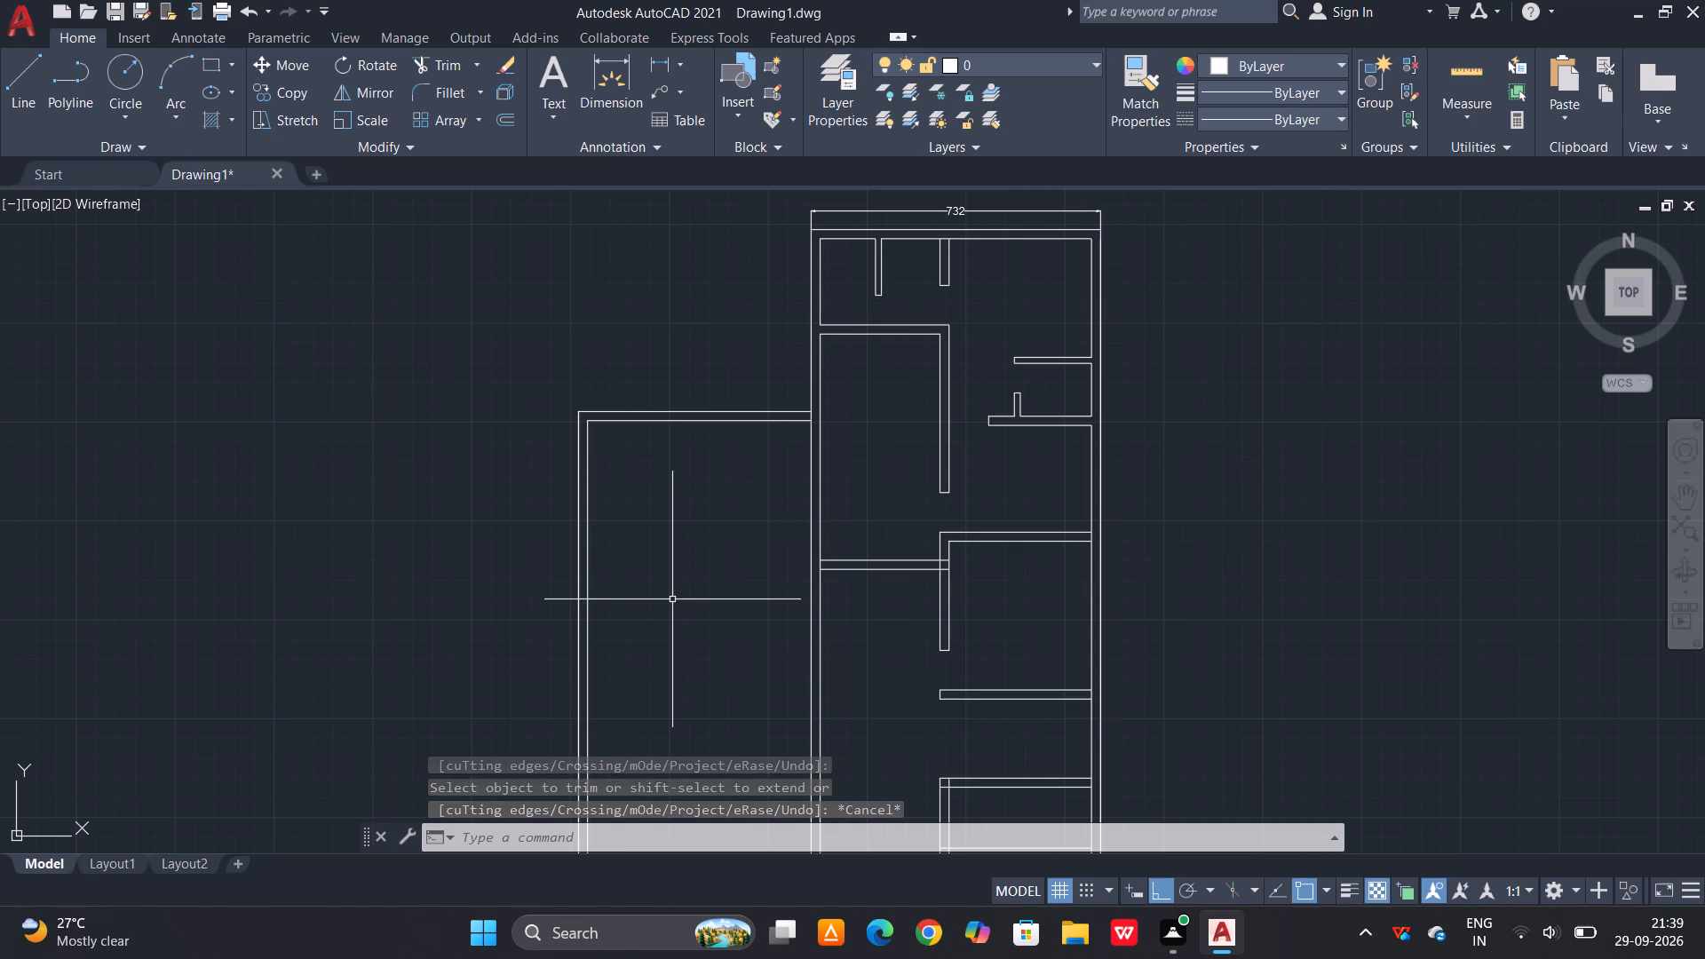
key(o)
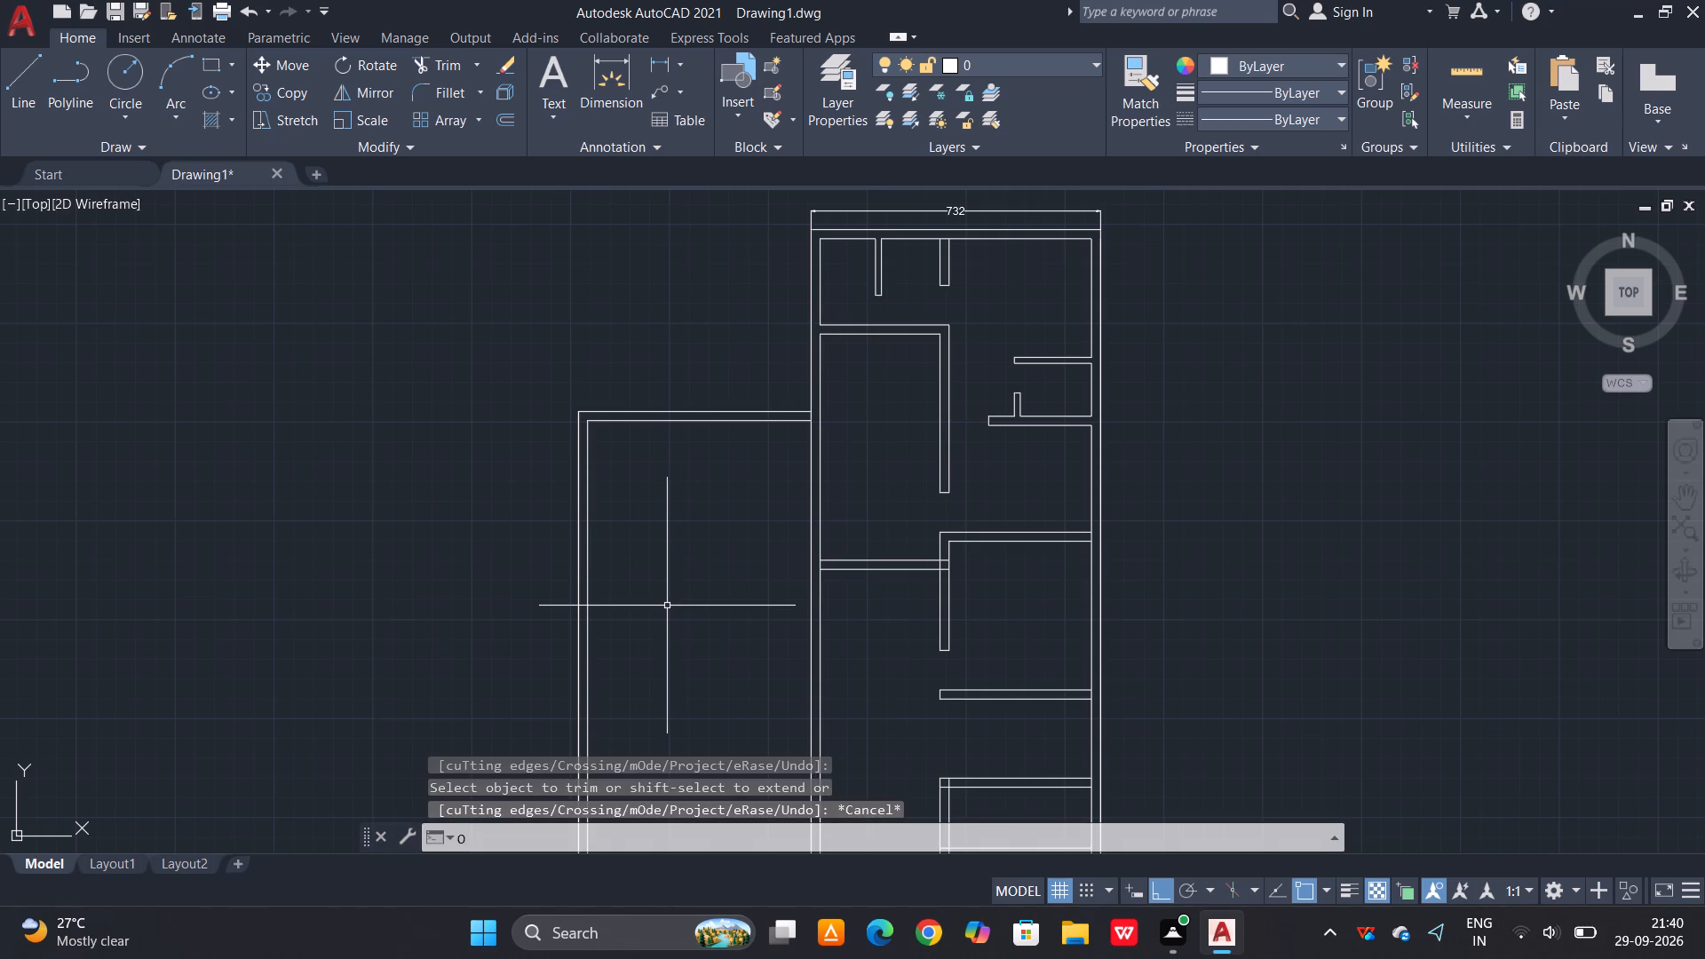
key(space)
key(3)
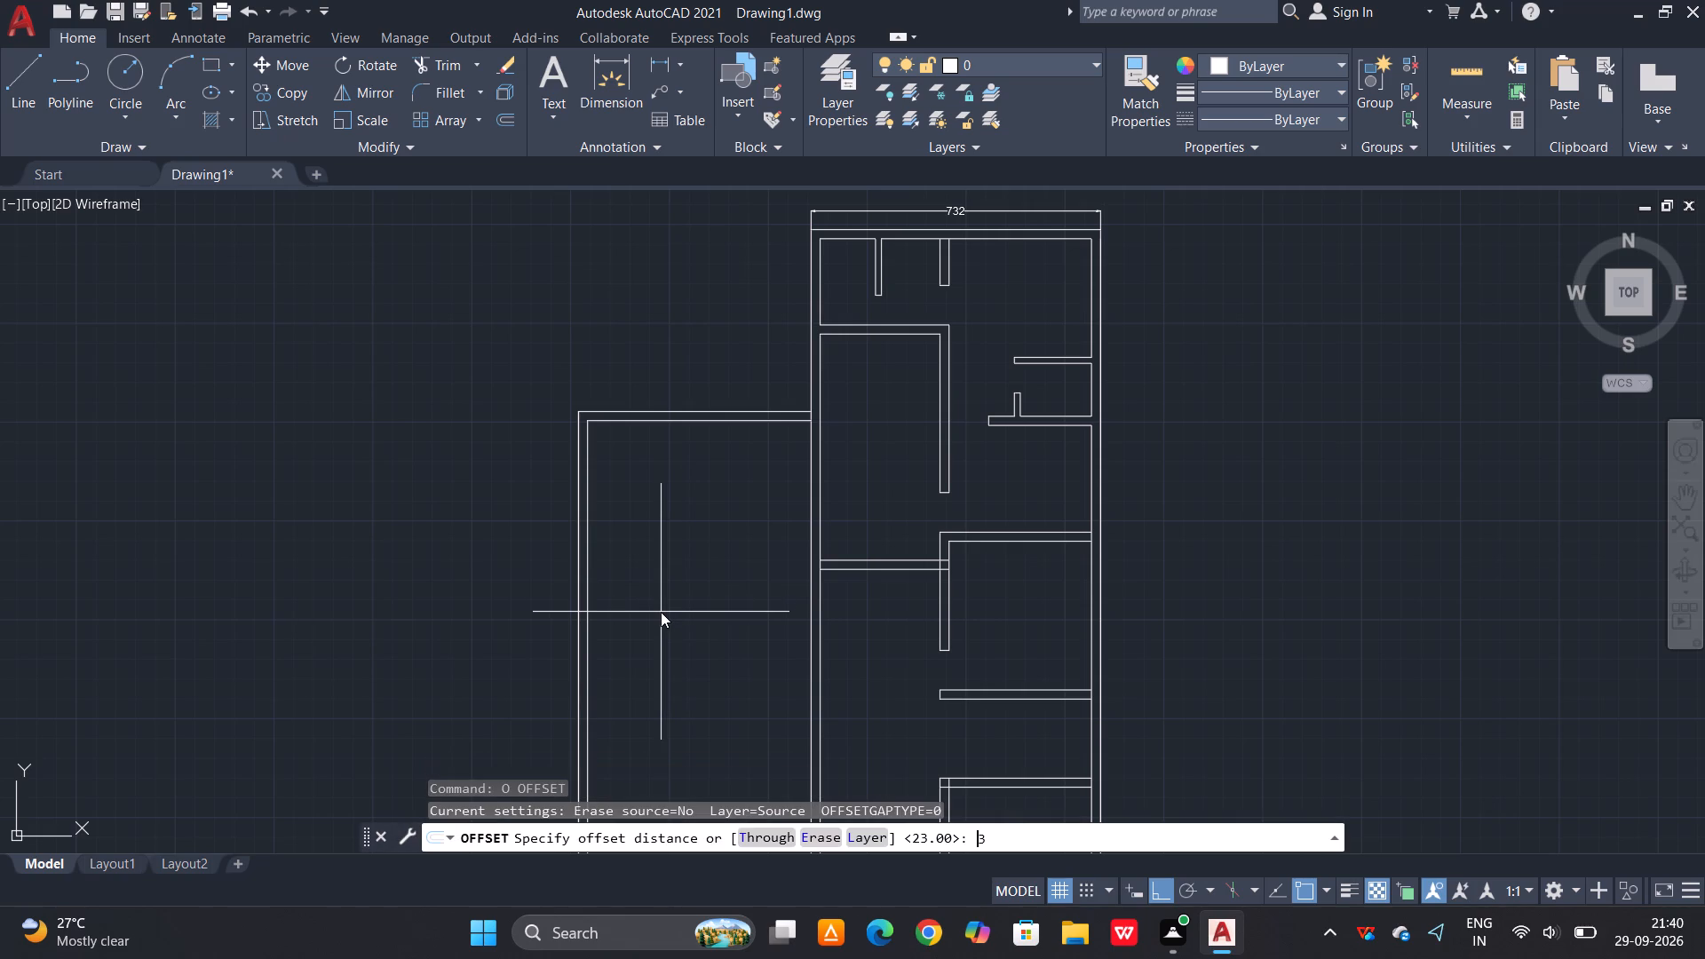
text(90)
key(space)
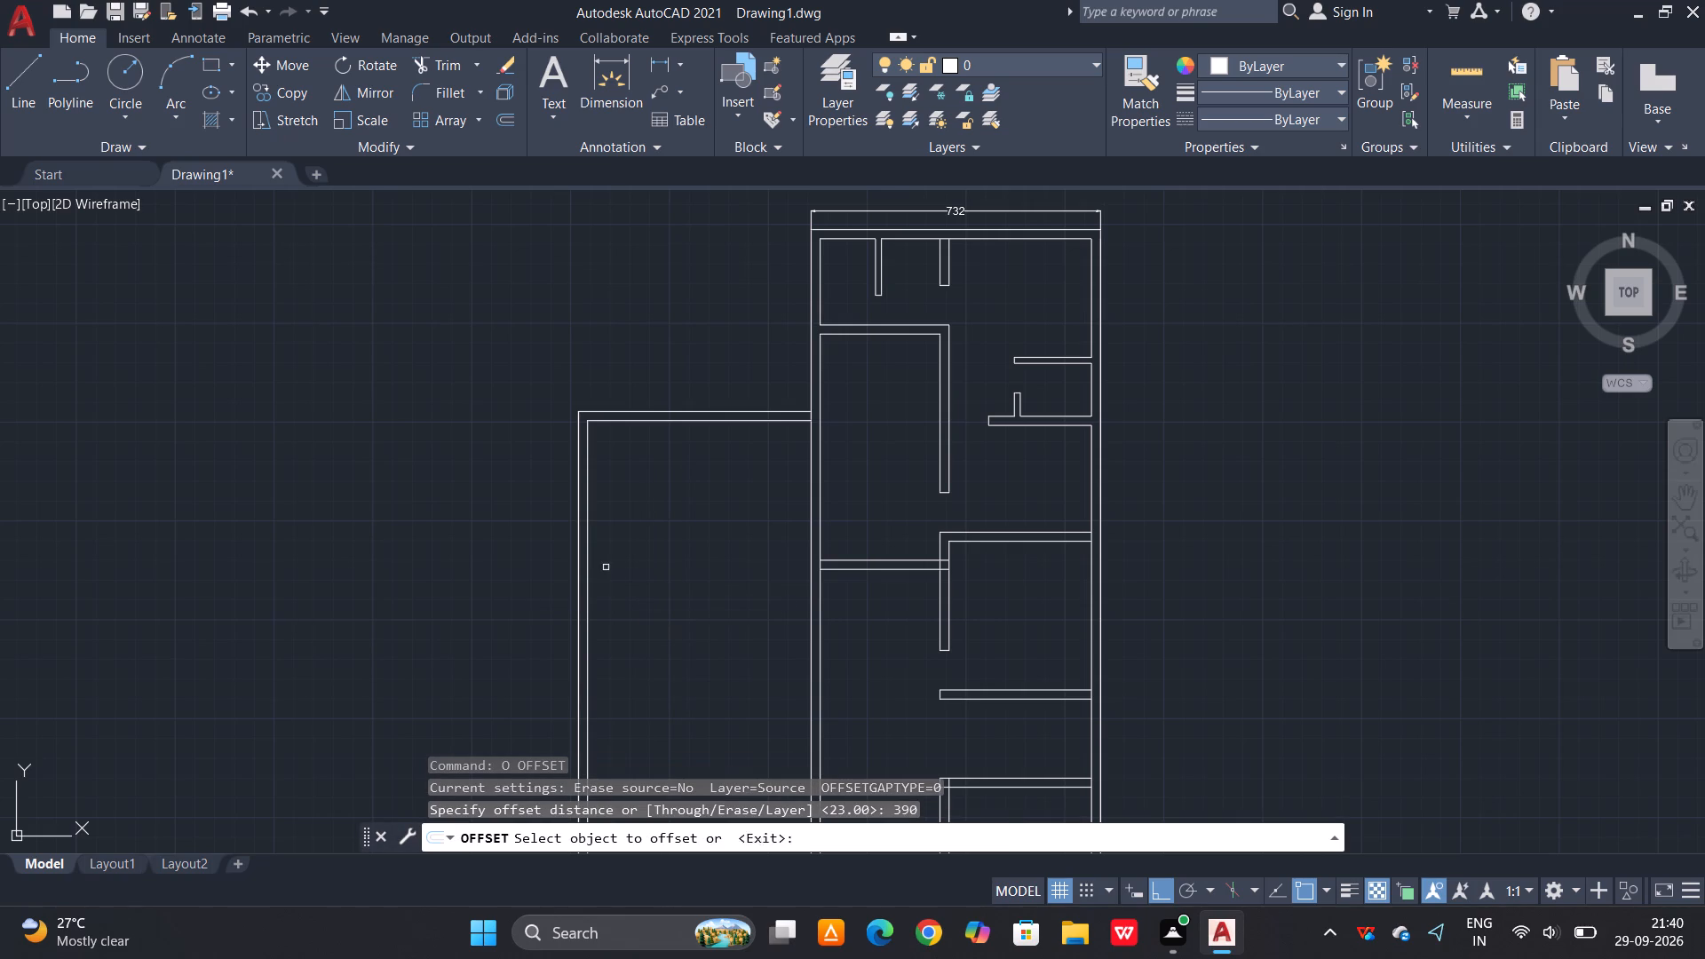
click(586, 543)
click(733, 571)
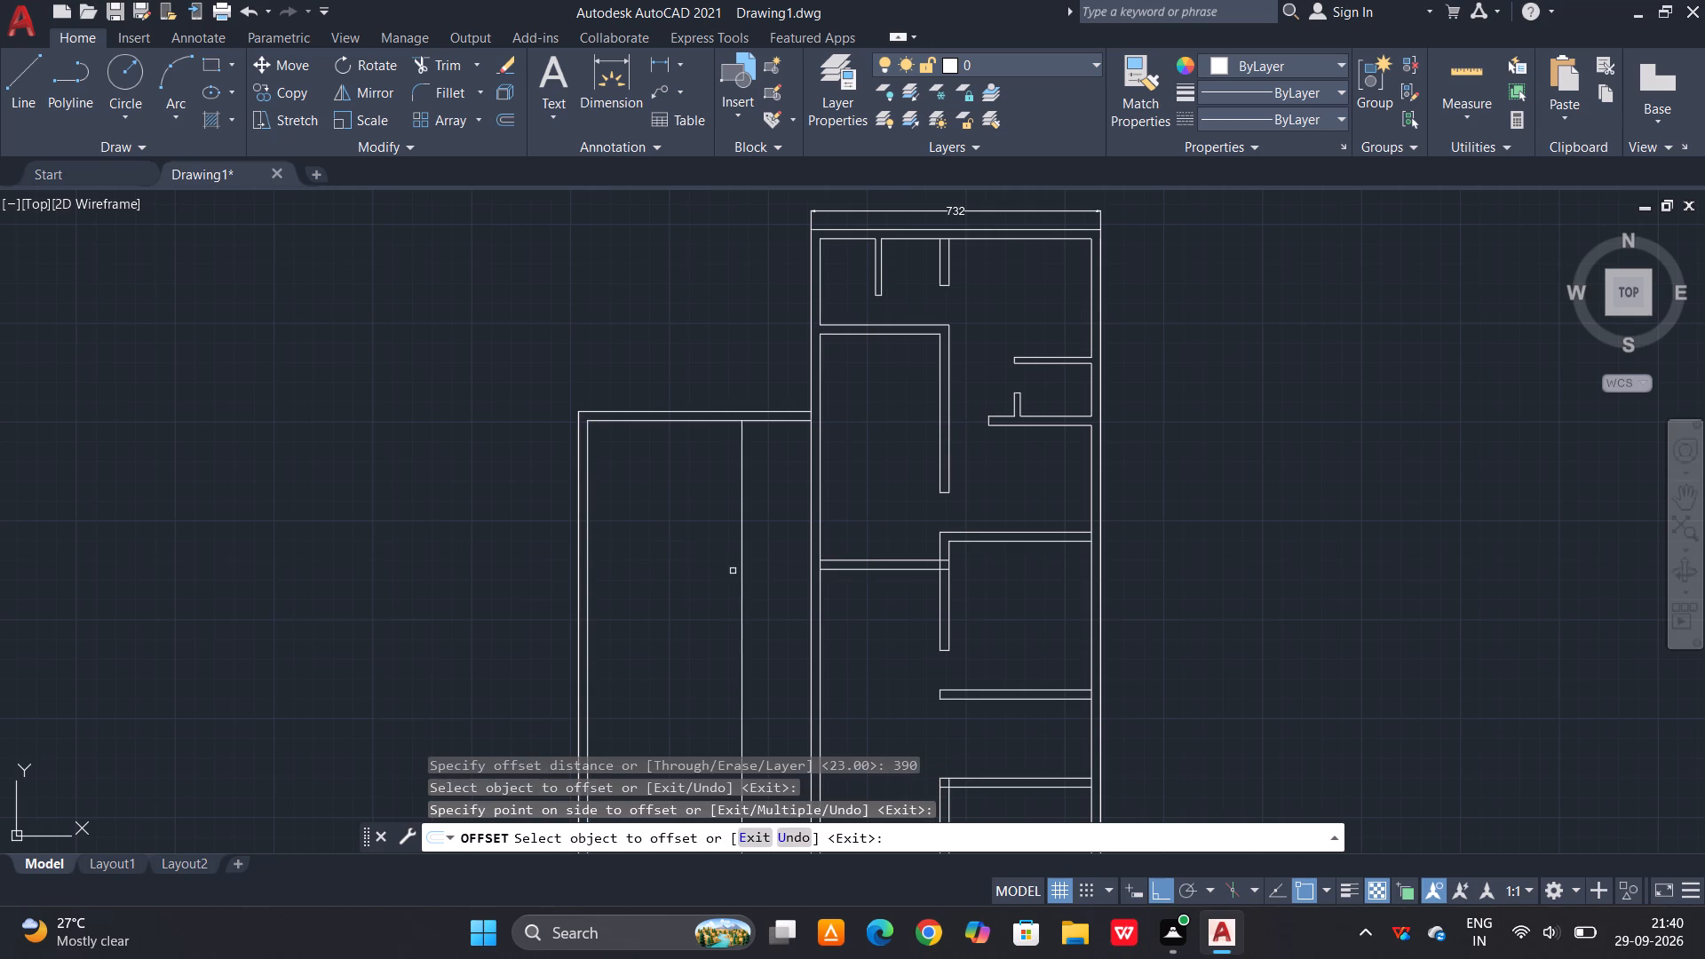
key(Escape)
Offset the left block's top wall inner line 330 units down into the room.
text(O)
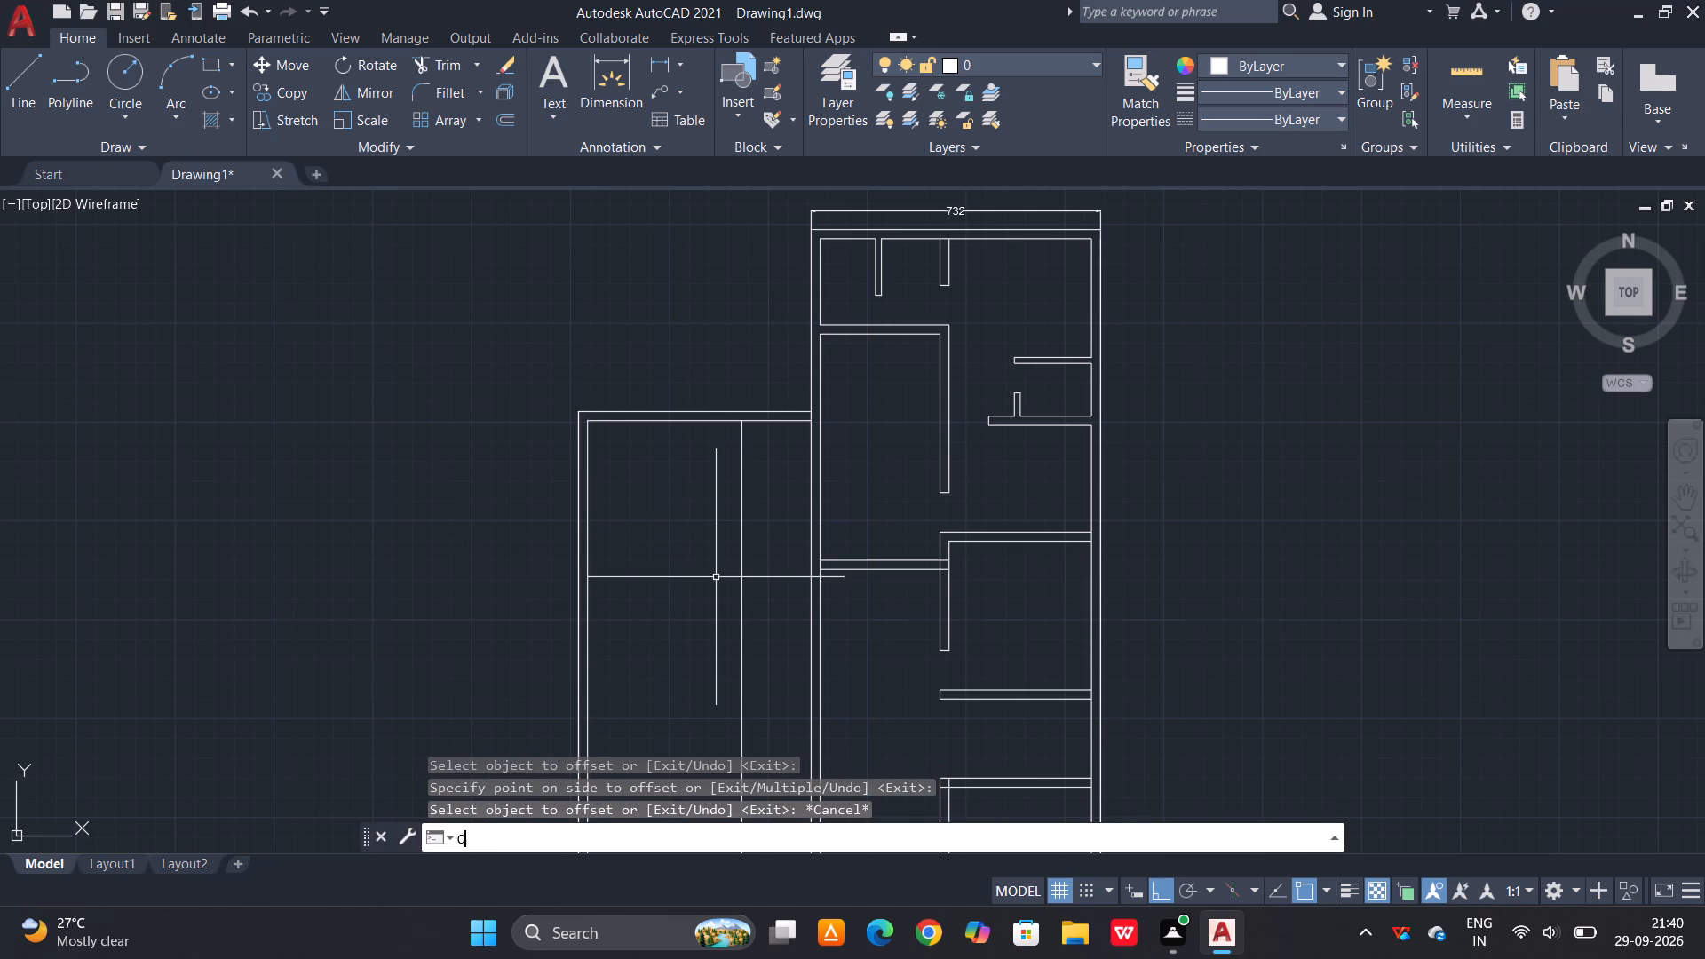
key(space)
text(330)
key(space)
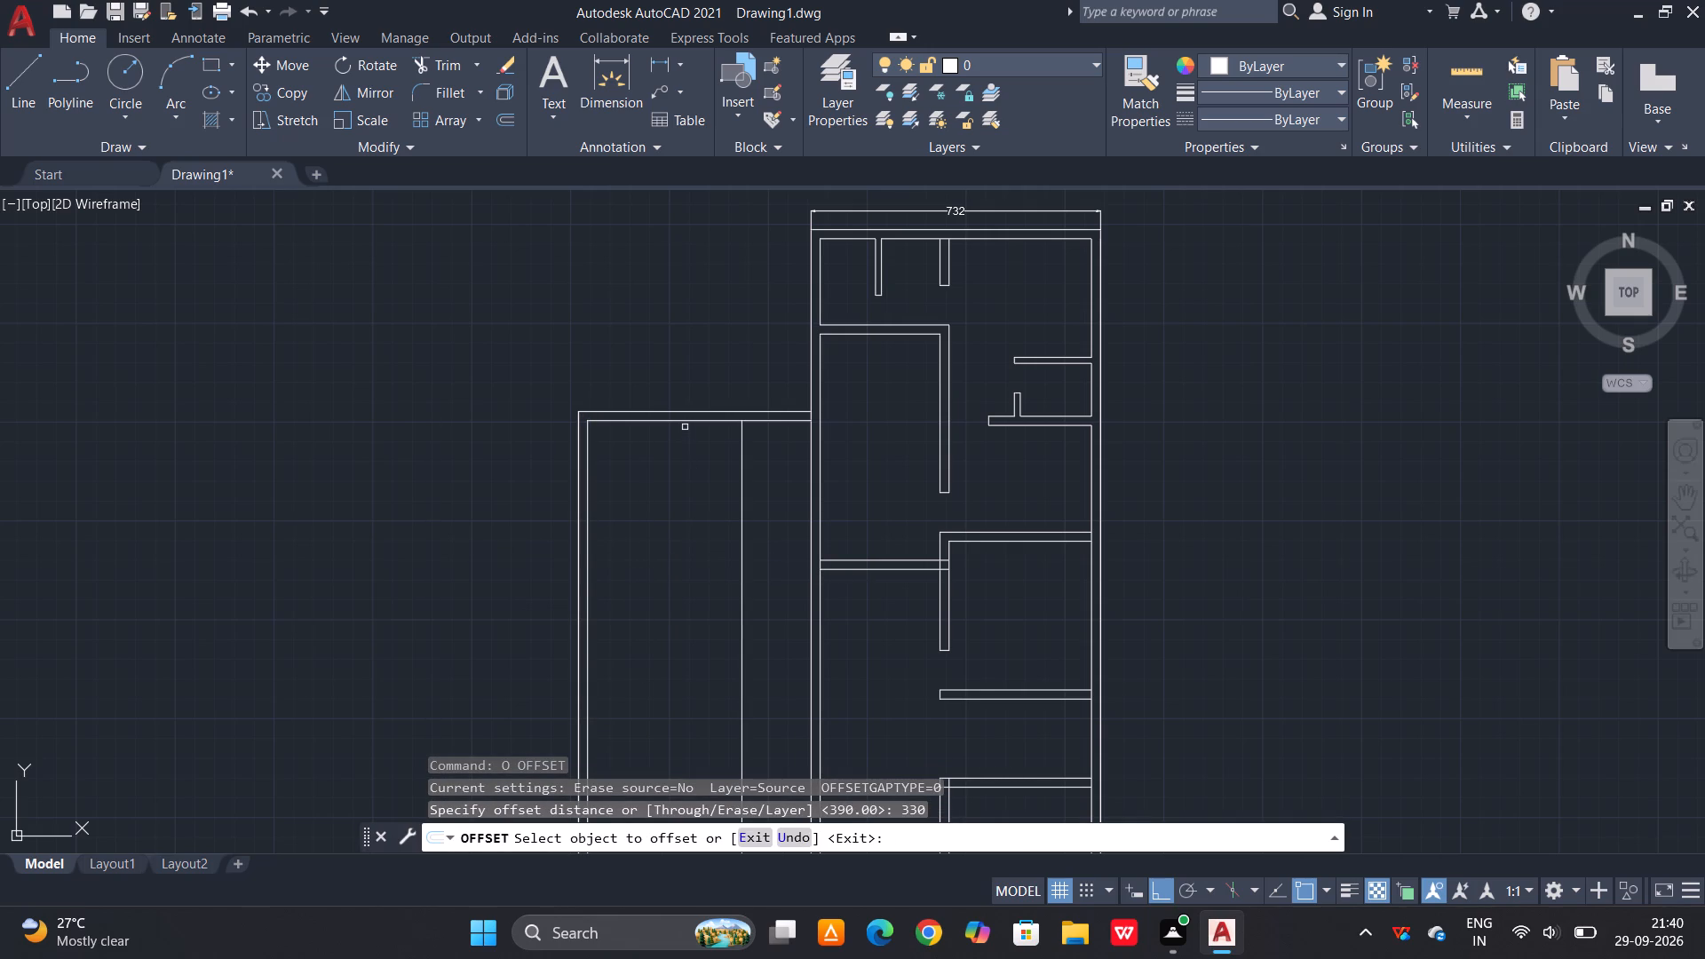
click(685, 423)
click(662, 559)
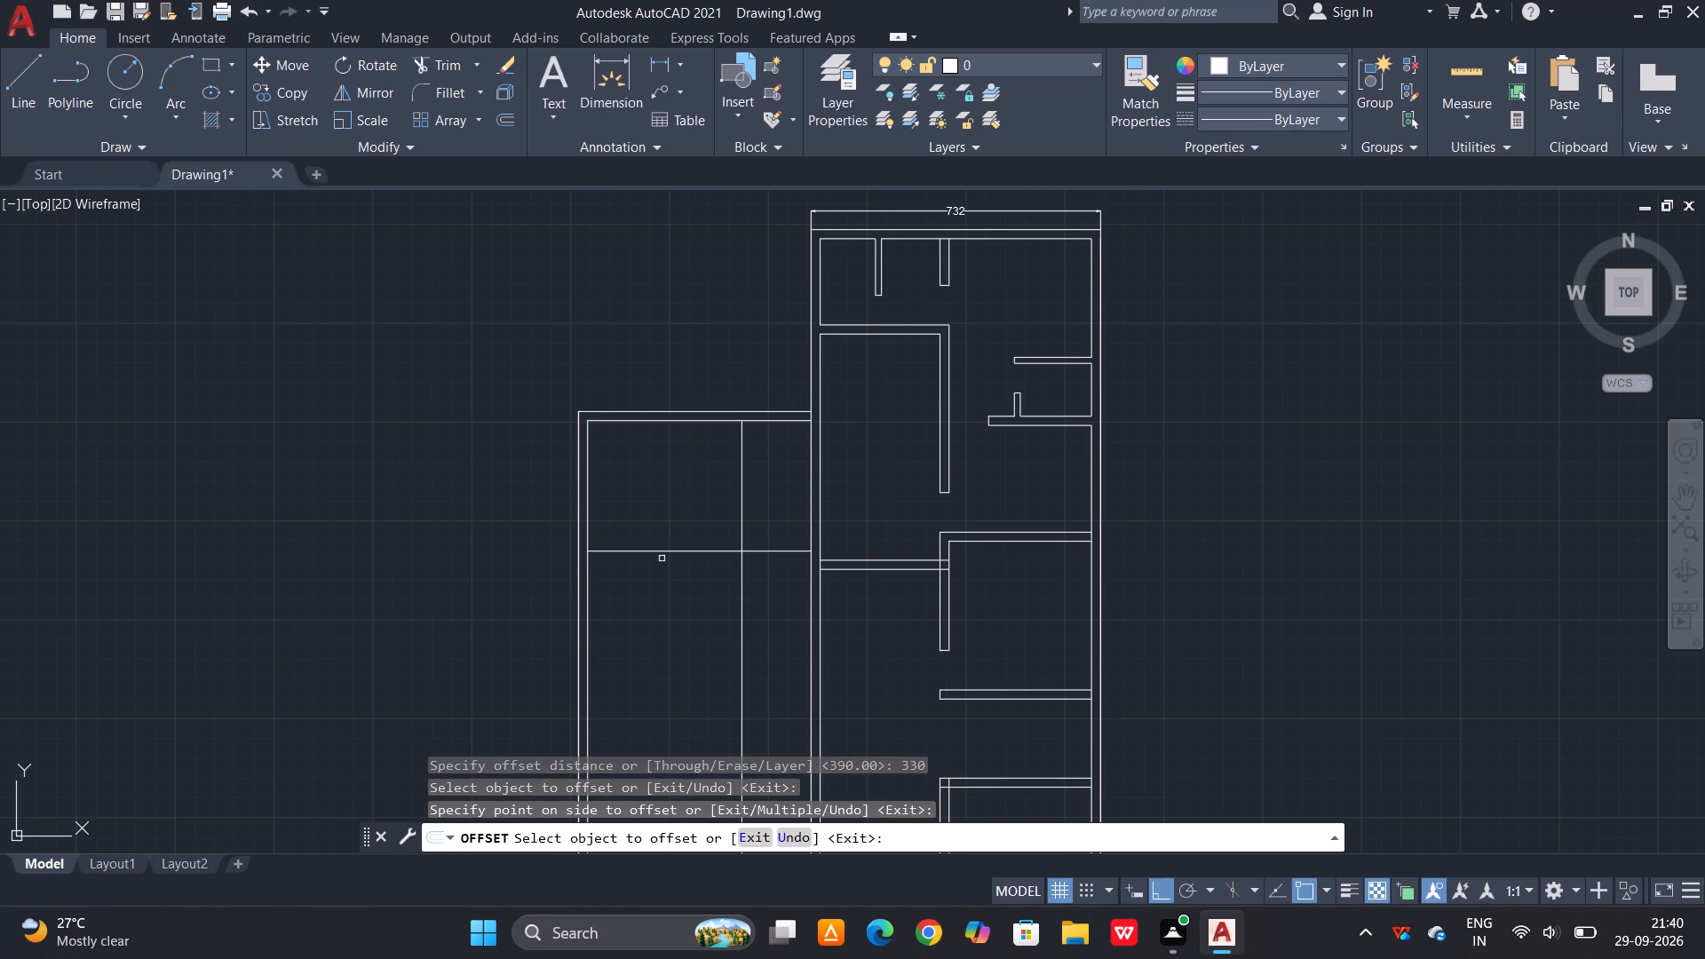
key(Escape)
Offset the new horizontal line 23 units downward and the new vertical line 23 units toward the main block to form double-line walls.
key(o)
key(space)
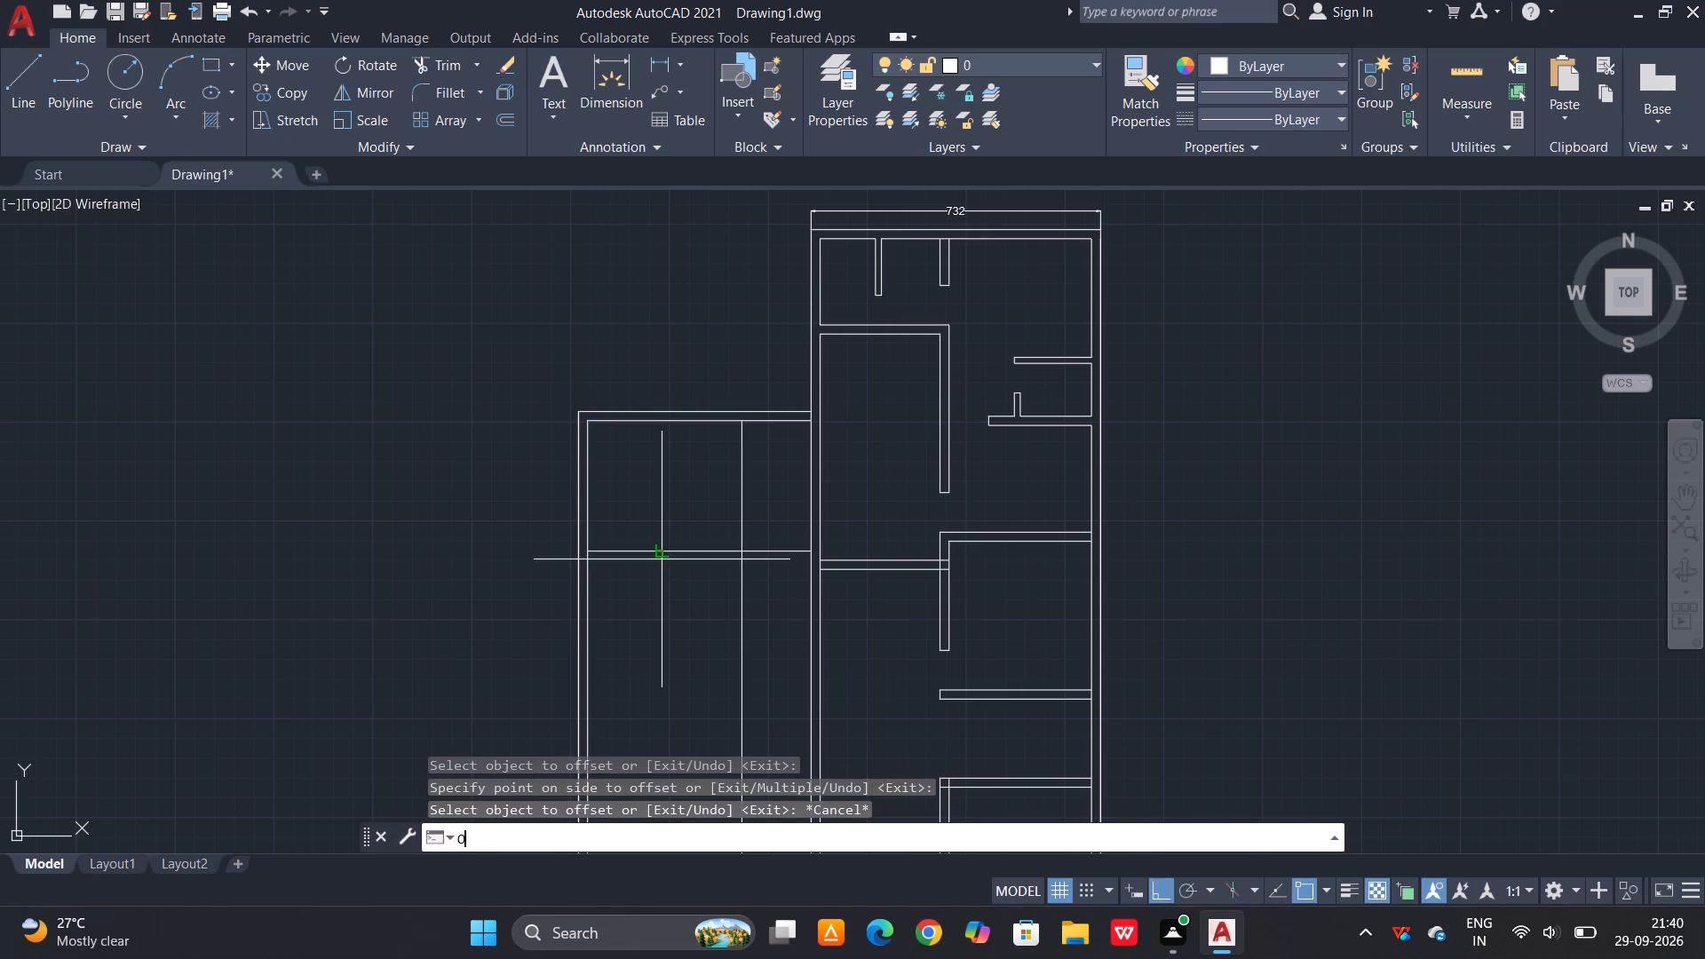
text(23)
key(space)
click(673, 553)
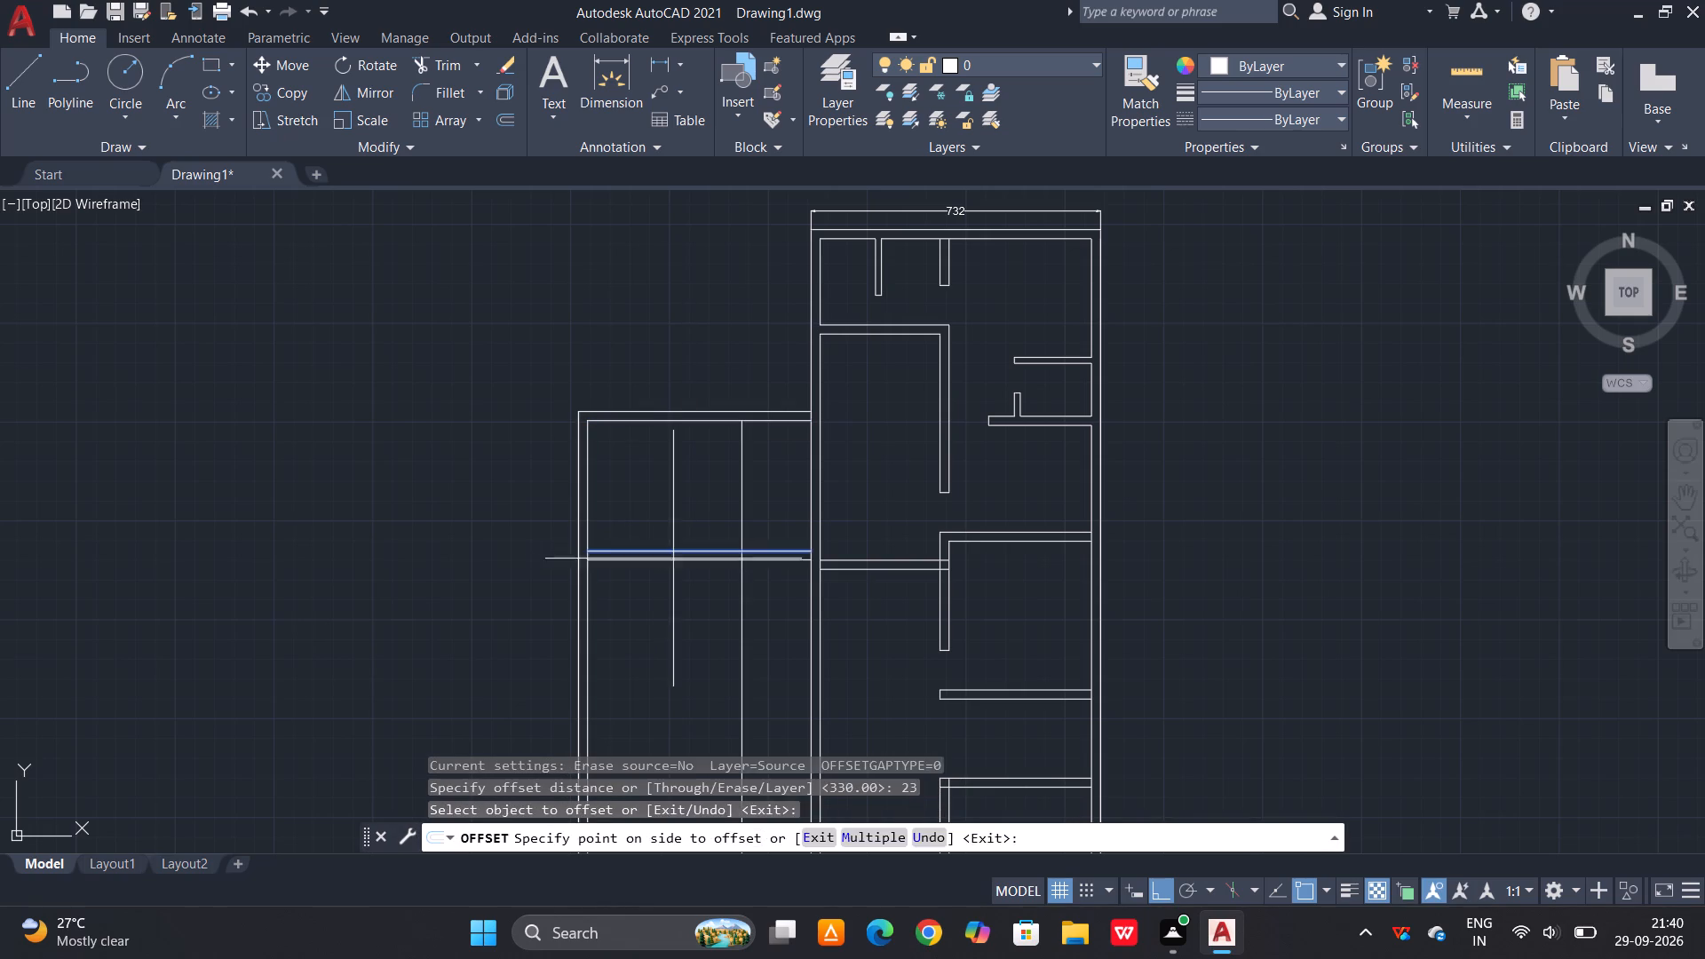
click(671, 613)
scroll(727, 524, up, 2)
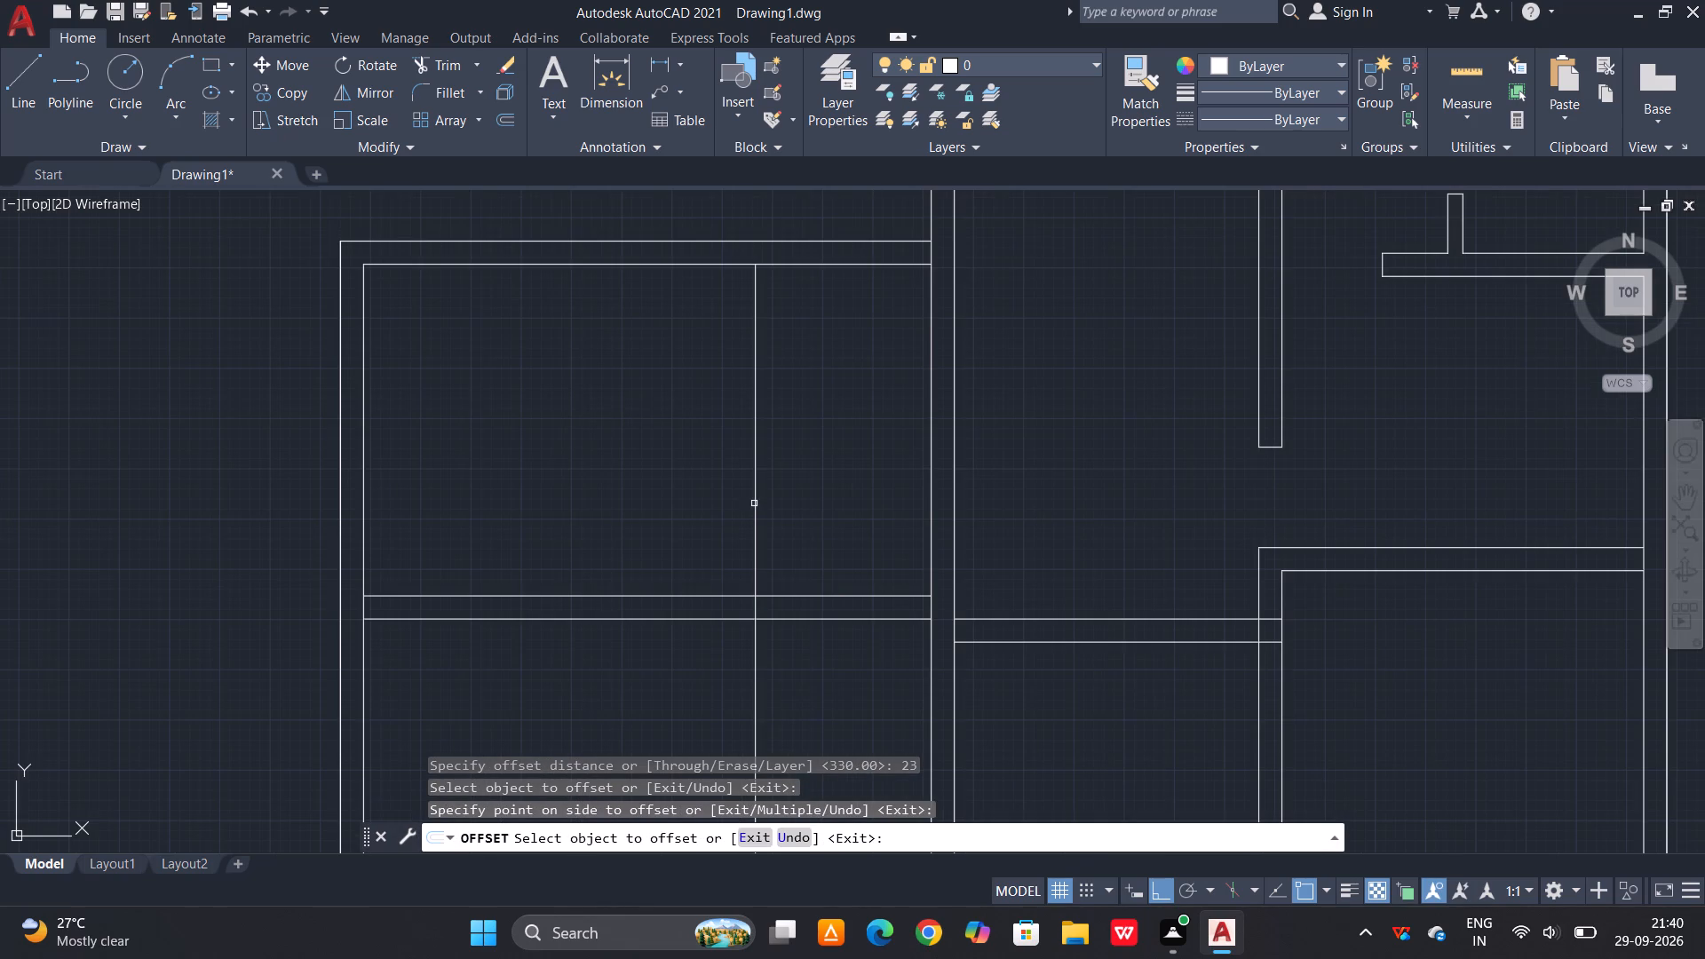
click(754, 503)
click(778, 502)
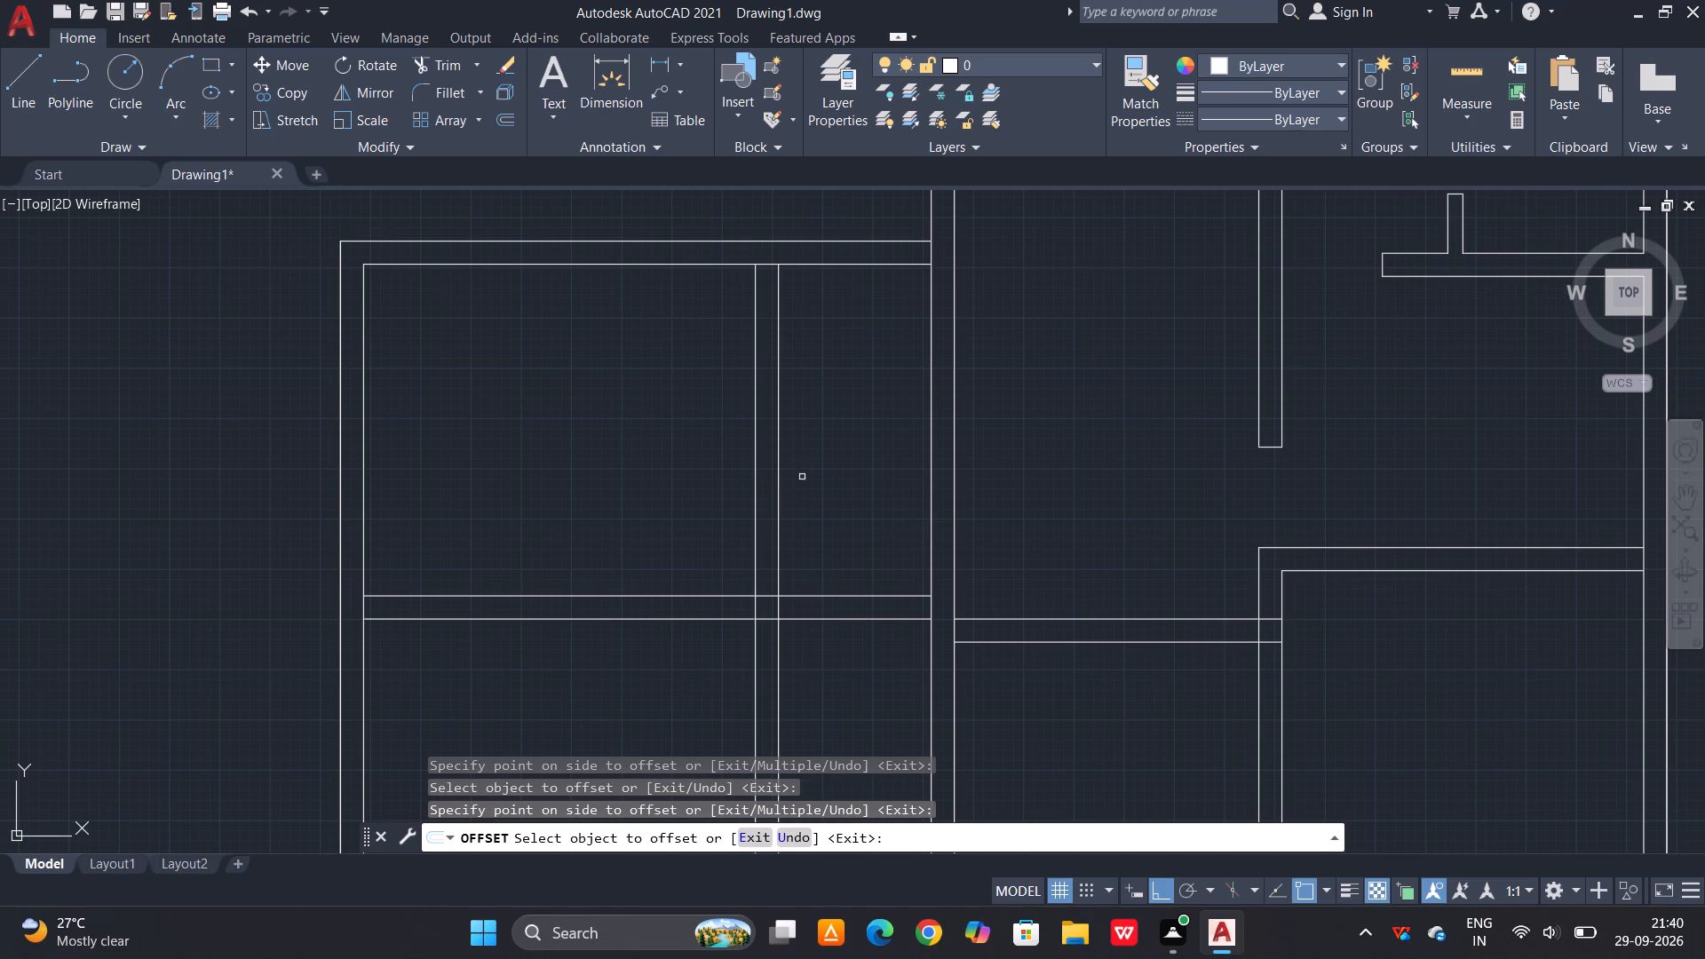
key(Escape)
key(Escape)
Offset the left block's top wall inner line 192 units downward for a short partition.
text(O 1)
key(9)
key(2)
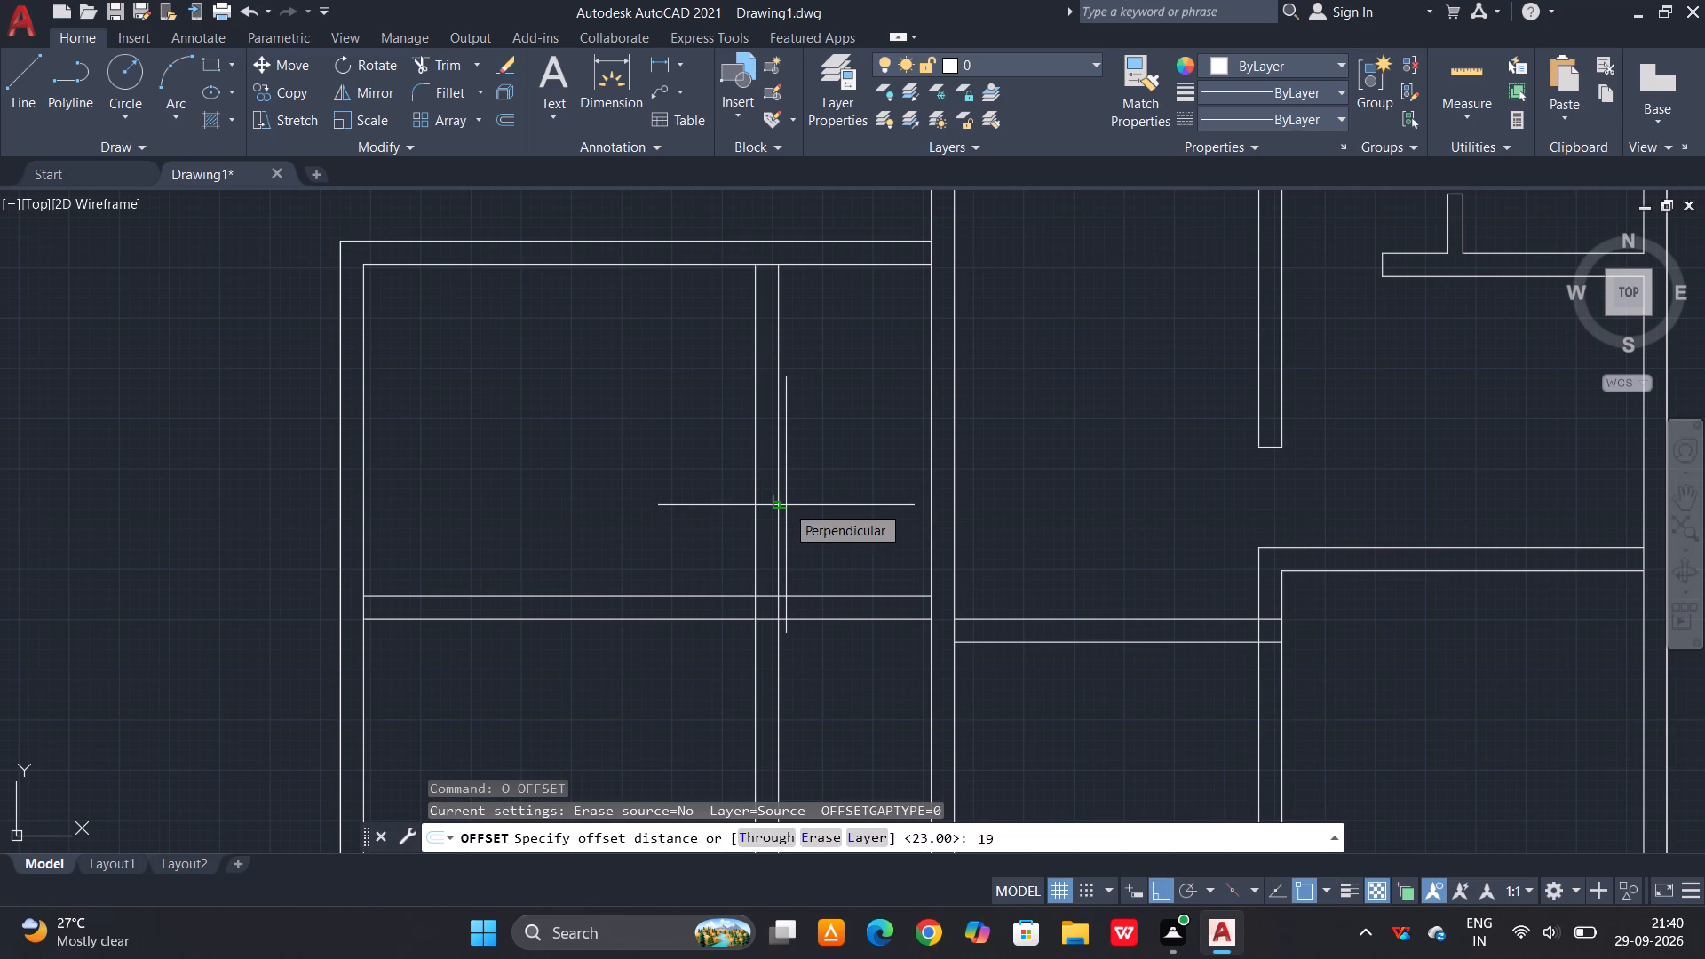
key(space)
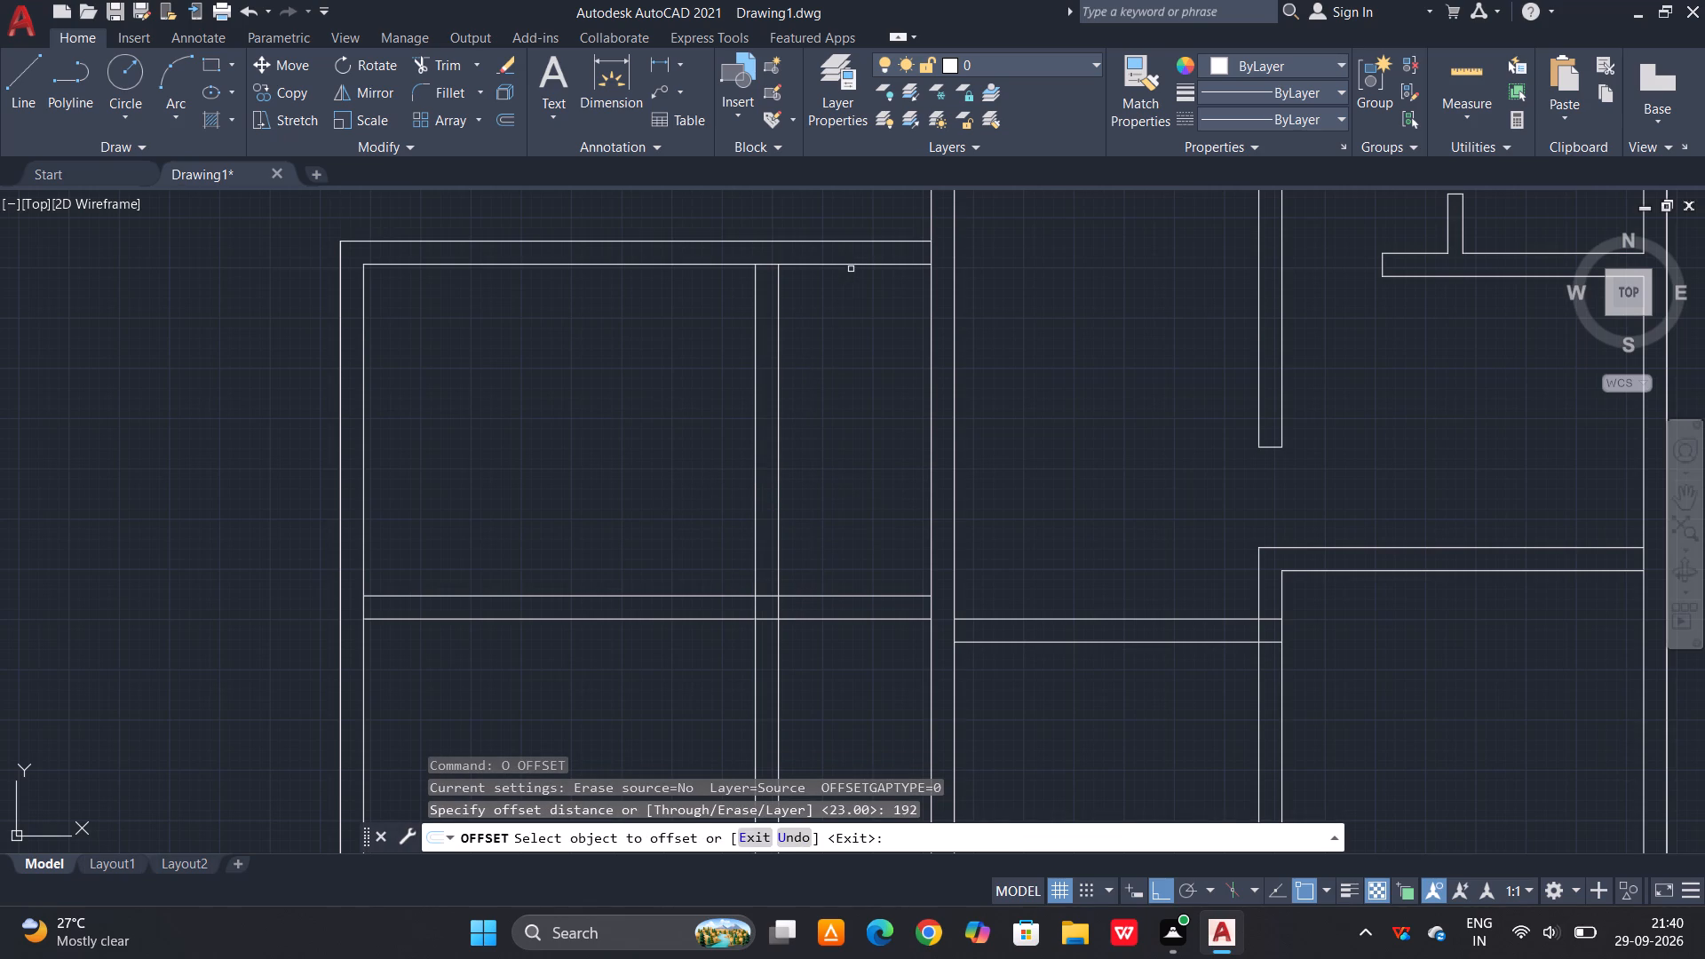
click(851, 268)
click(851, 265)
click(802, 546)
key(Escape)
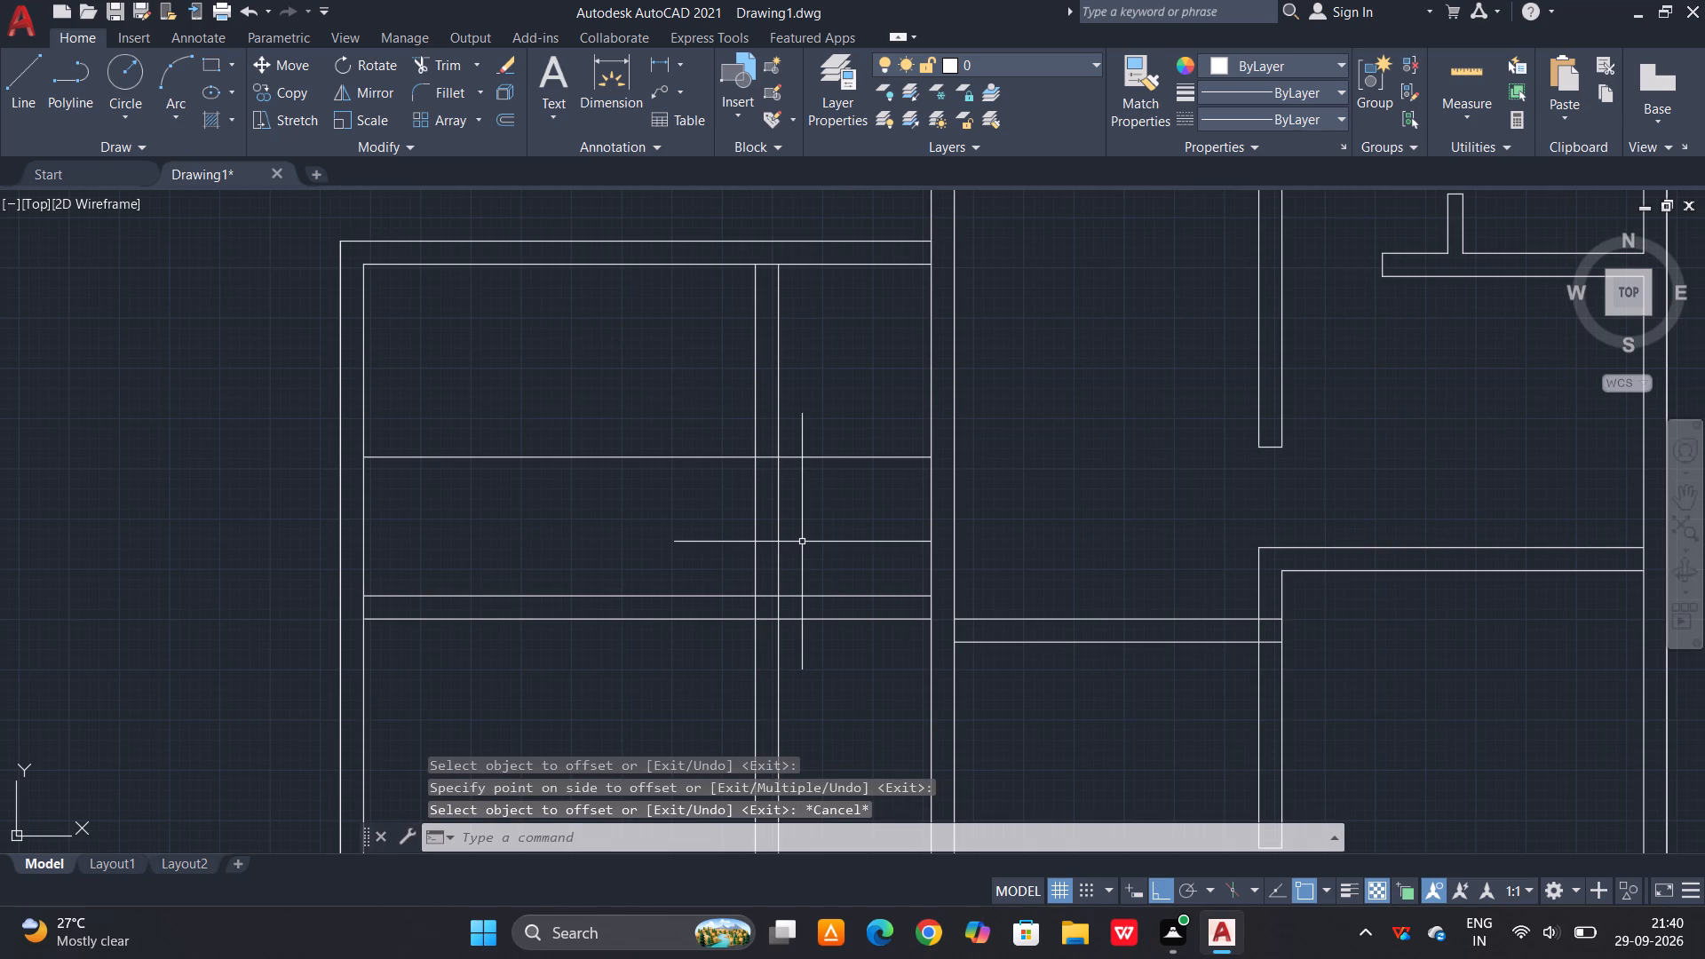
Offset the new partition line 15 units downward to give the partition its thickness.
key(o)
key(space)
text(15)
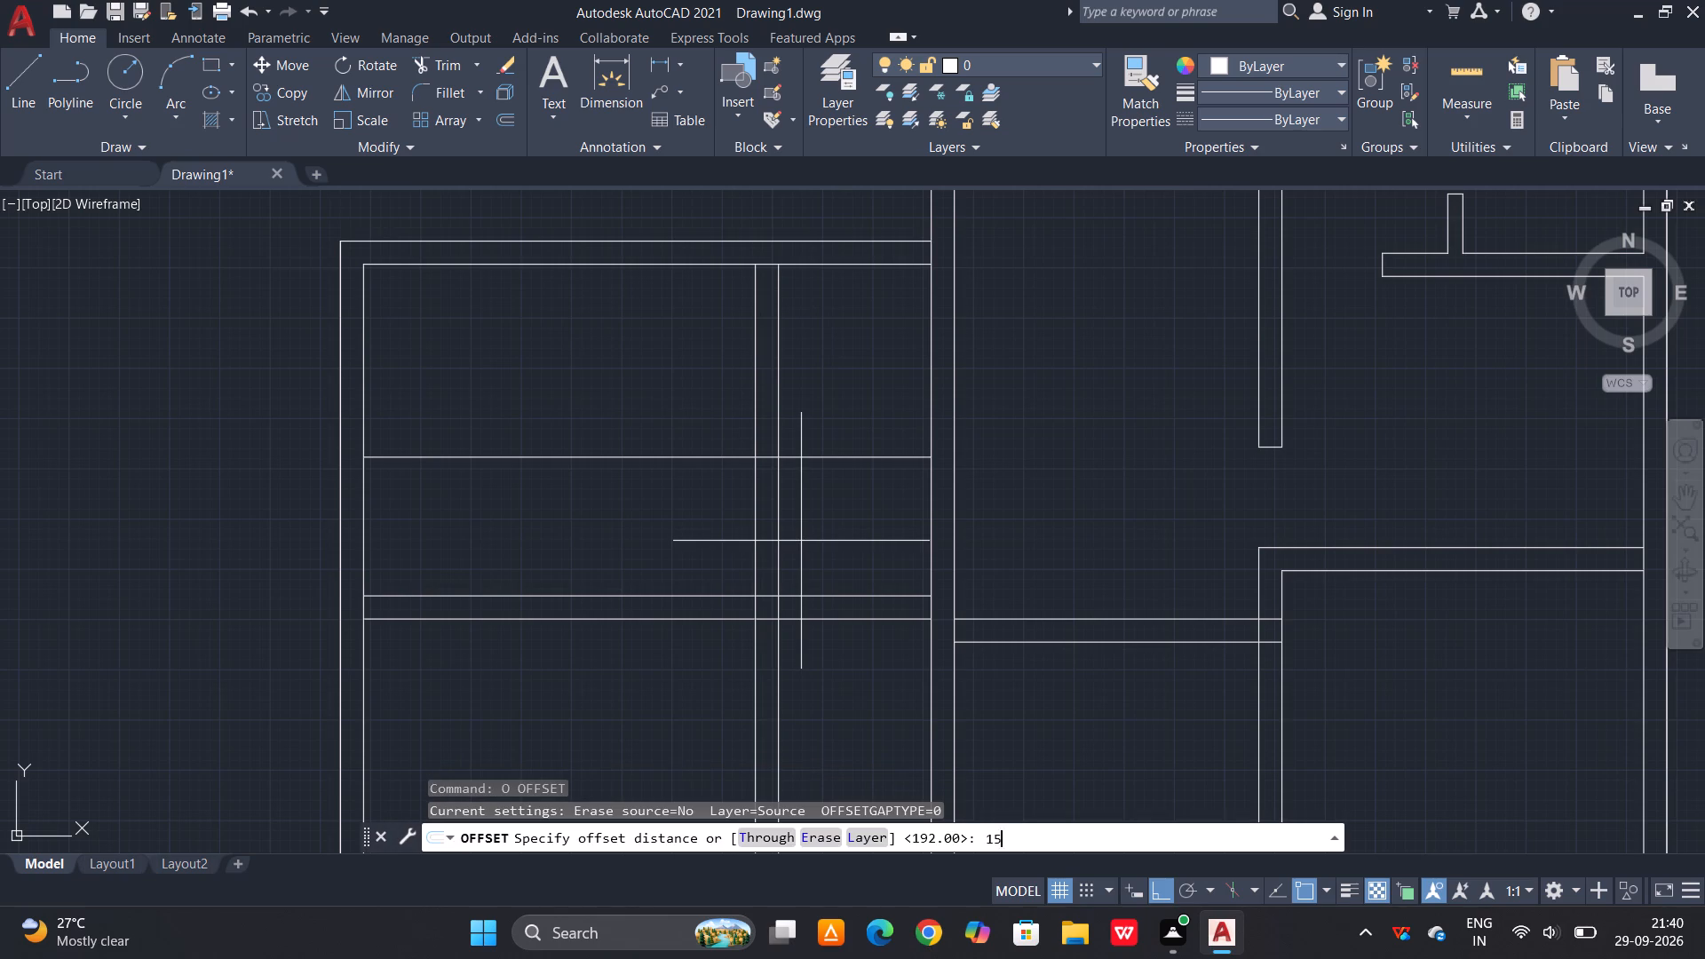
key(space)
click(829, 458)
click(800, 575)
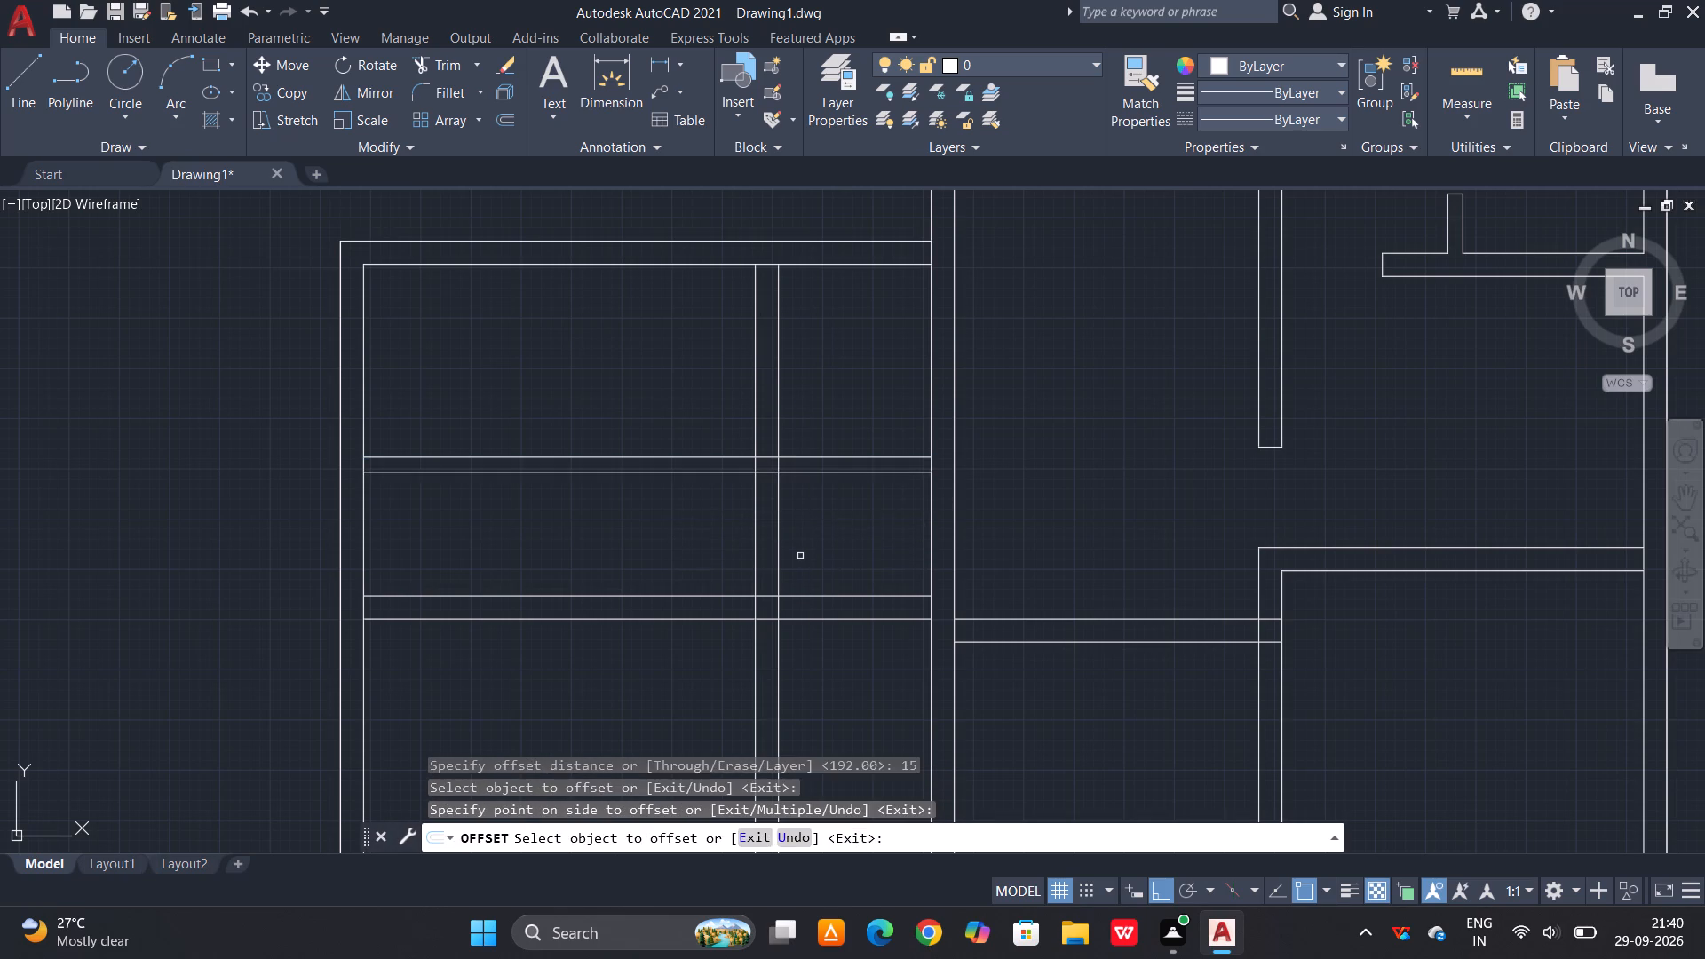
key(Escape)
key(Escape)
Trim the 15-unit partition beyond the new vertical wall, and the vertical wall lines below the partition and below the cross wall.
text(TR)
key(space)
key(space)
drag(712, 441, 709, 450)
click(693, 495)
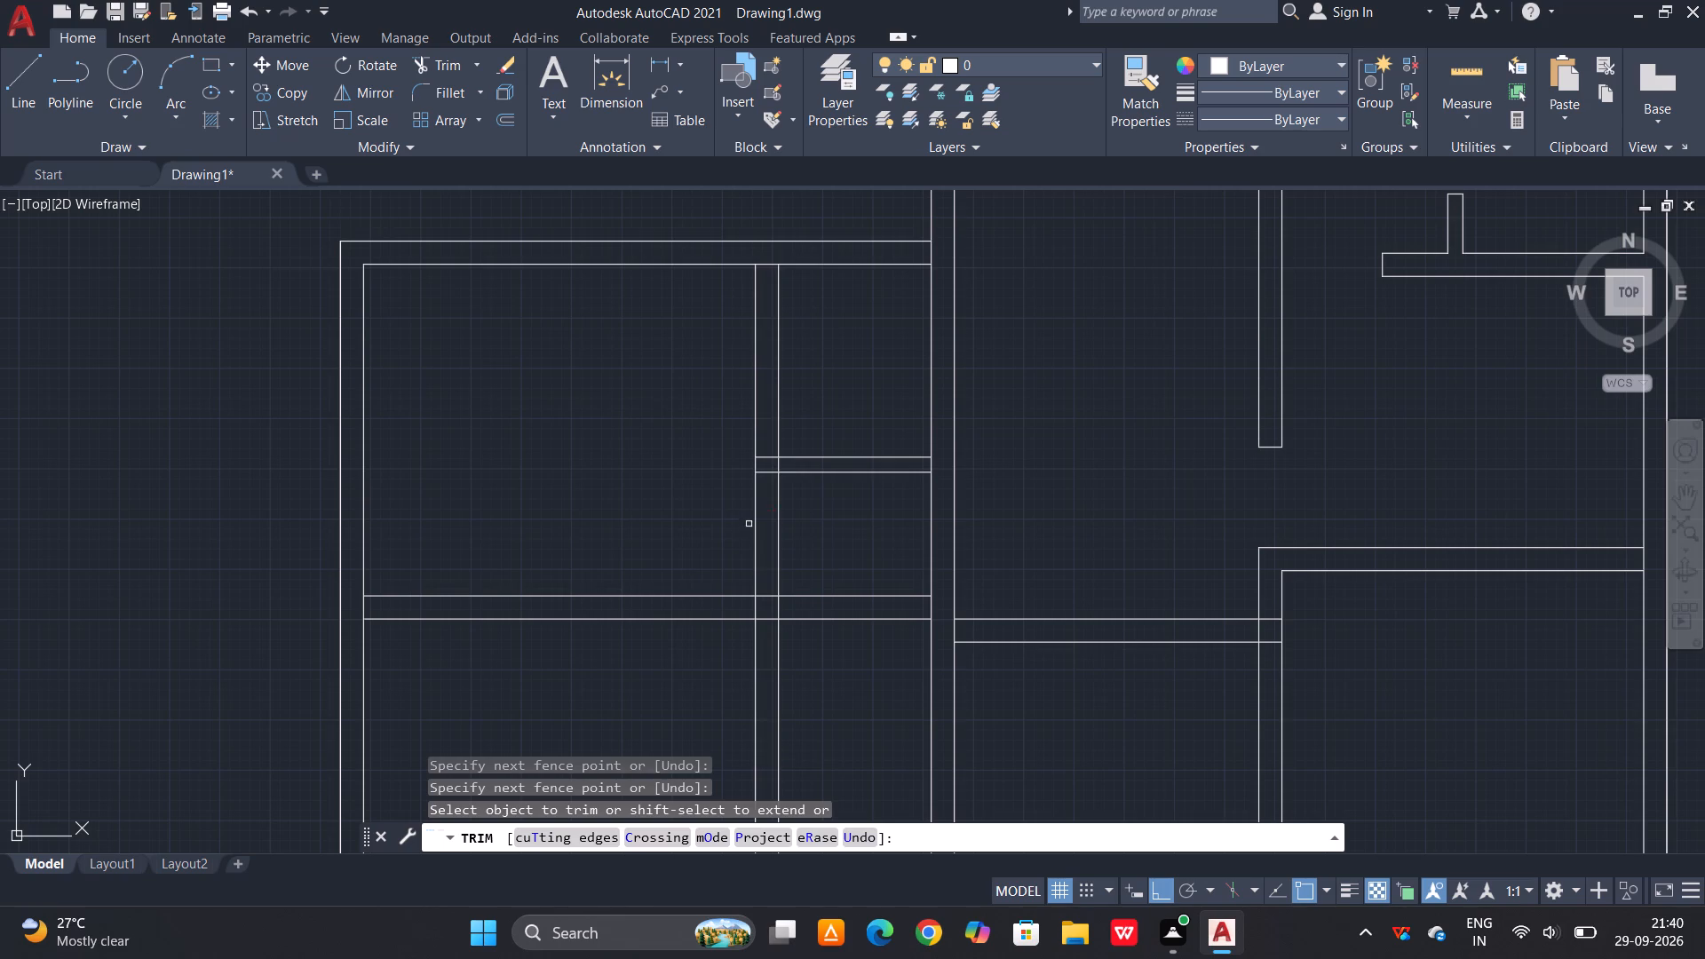
drag(794, 515, 785, 517)
click(736, 528)
click(797, 726)
click(718, 739)
scroll(702, 669, down, 1)
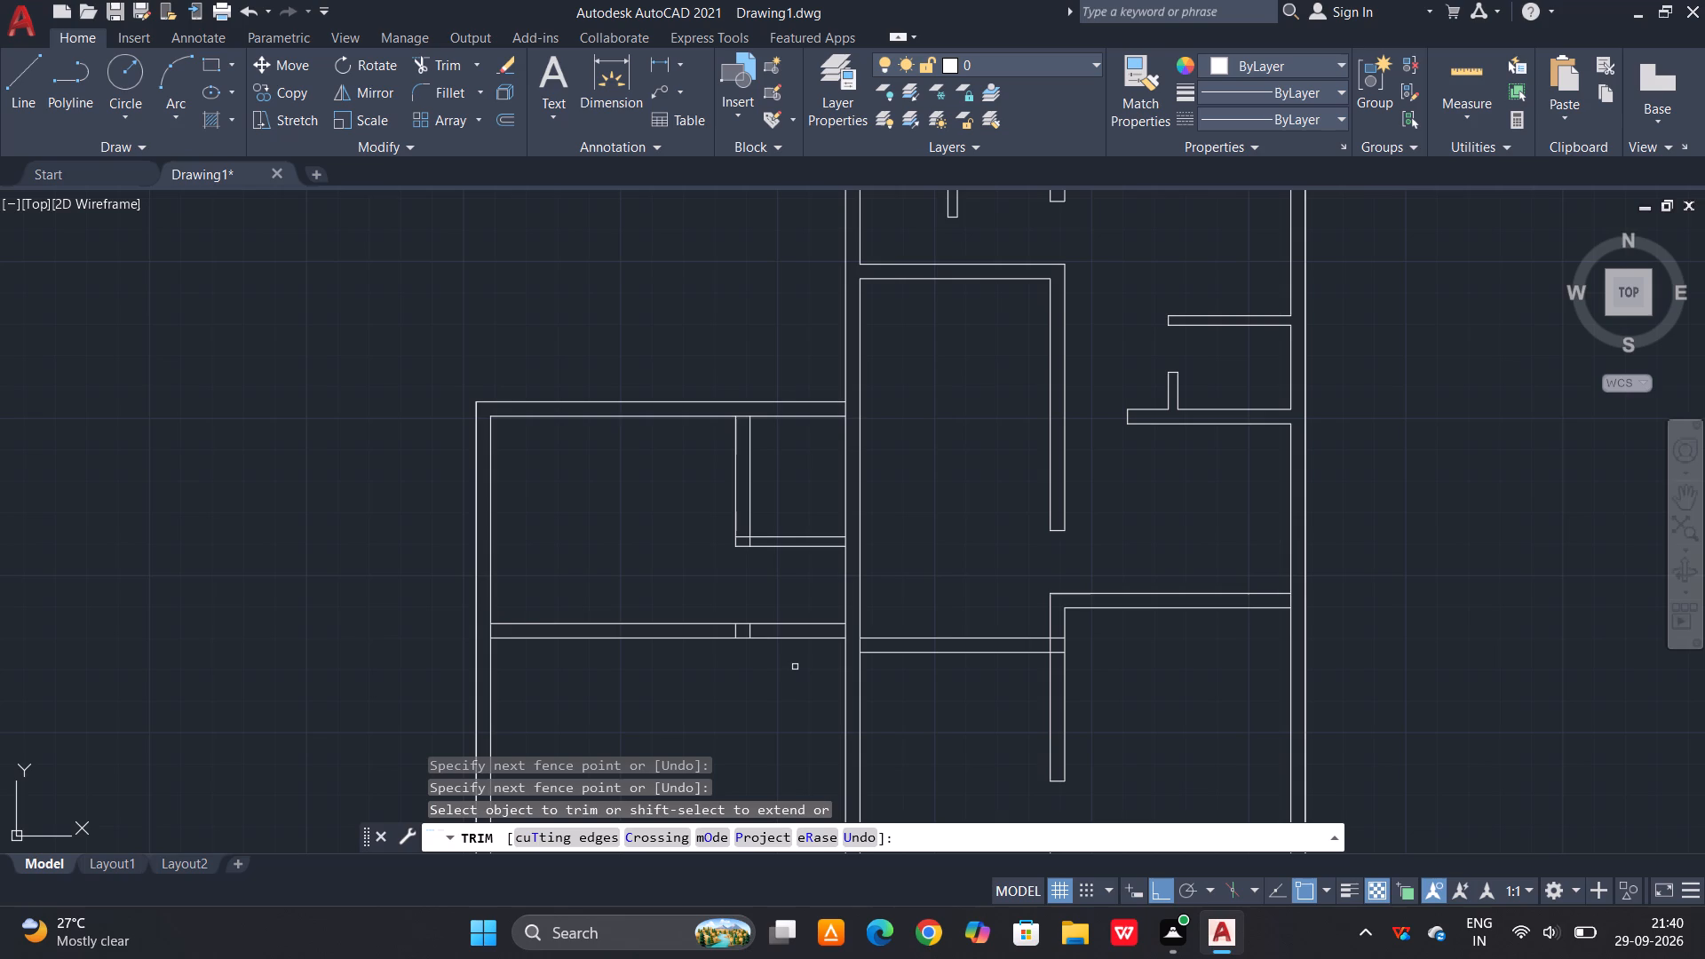
Extend both lines of the left block's cross wall through to the far line of the main block's left wall.
key(Escape)
text(EX)
key(space)
key(space)
click(818, 616)
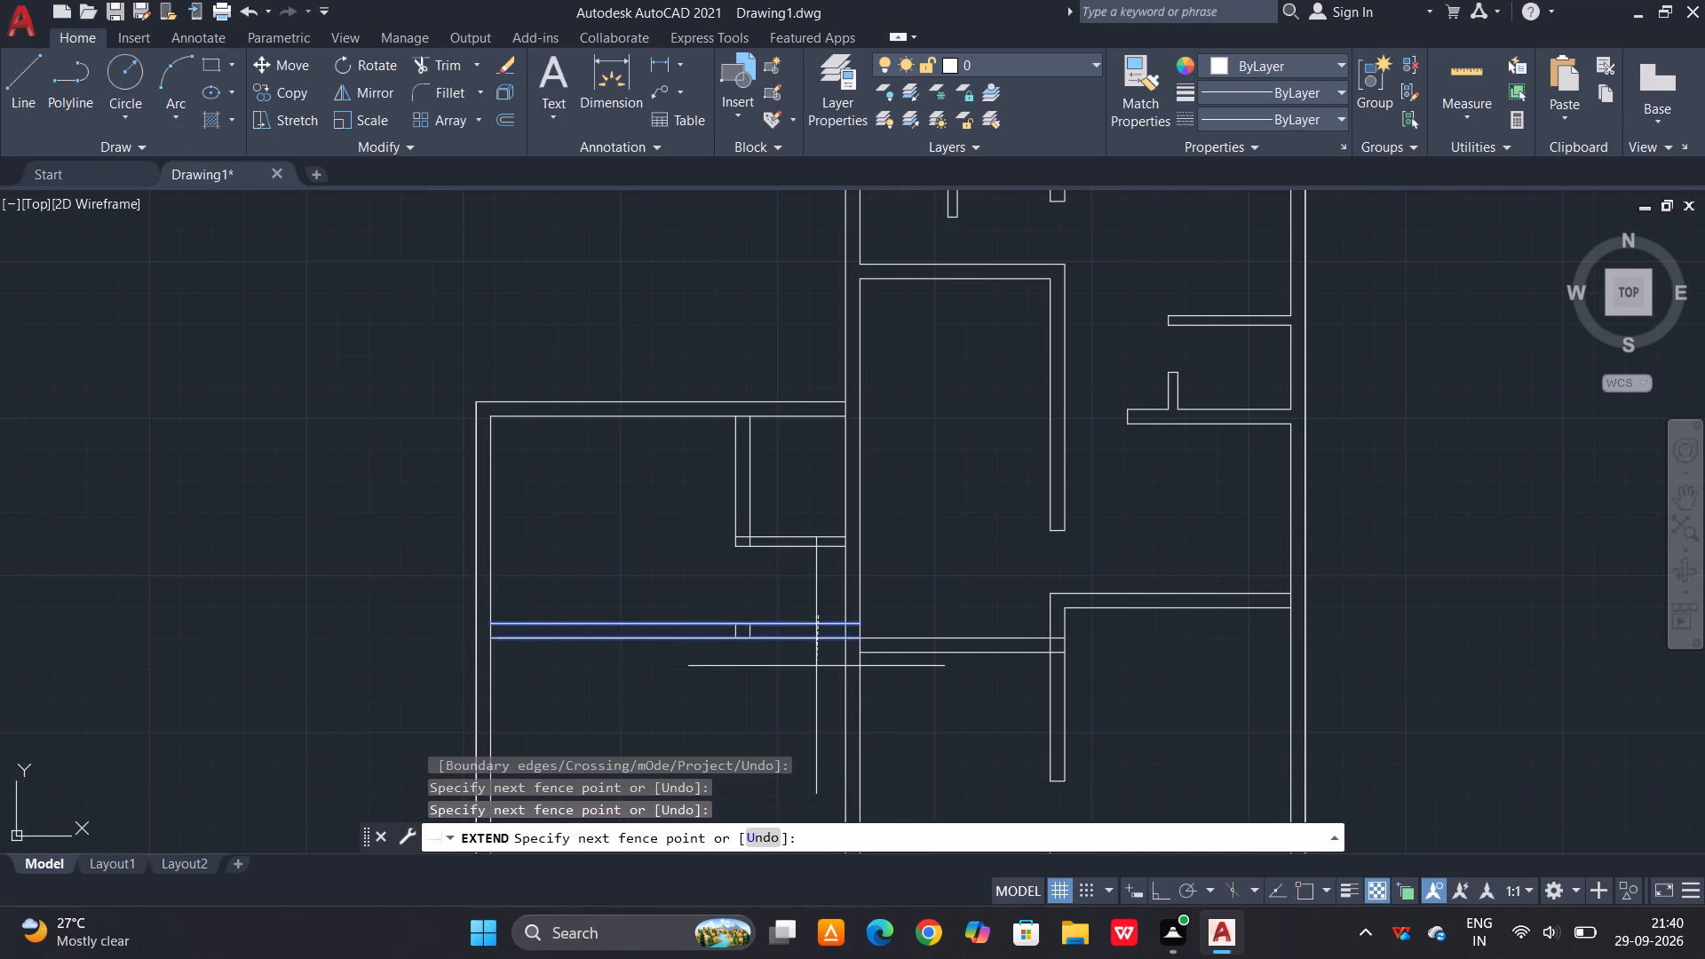
click(816, 666)
scroll(778, 632, up, 2)
key(Escape)
Delete the two leftover vertical line pieces inside the left block's cross wall.
click(763, 636)
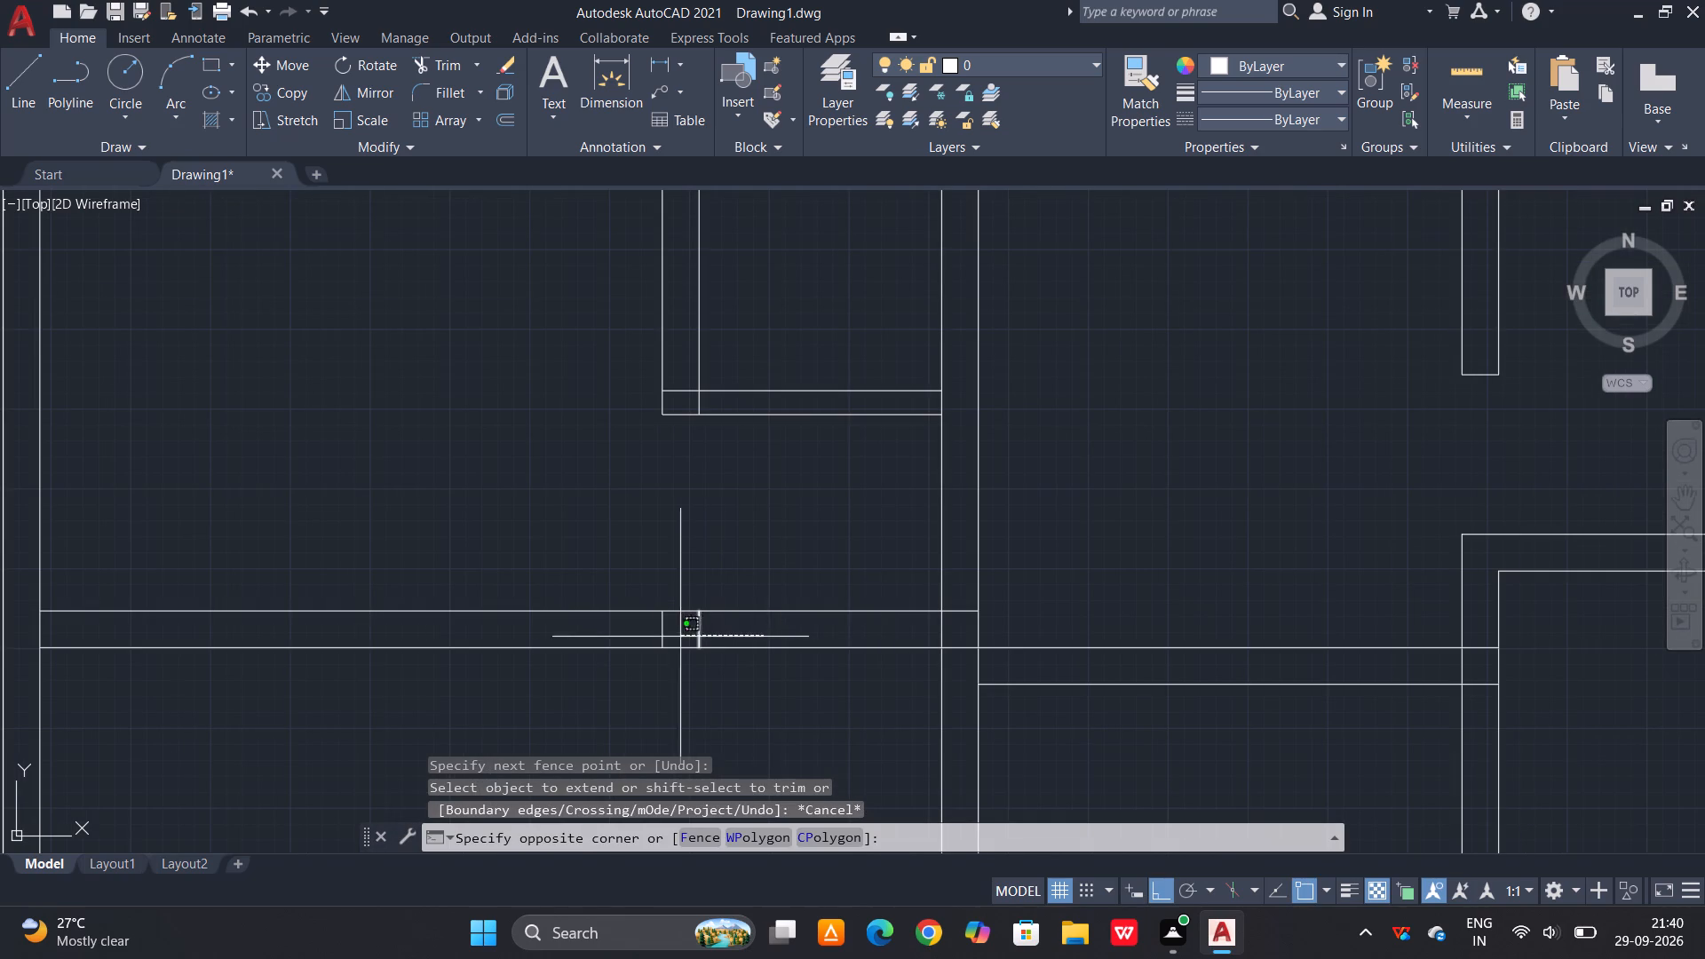
click(648, 638)
key(Delete)
scroll(702, 614, down, 3)
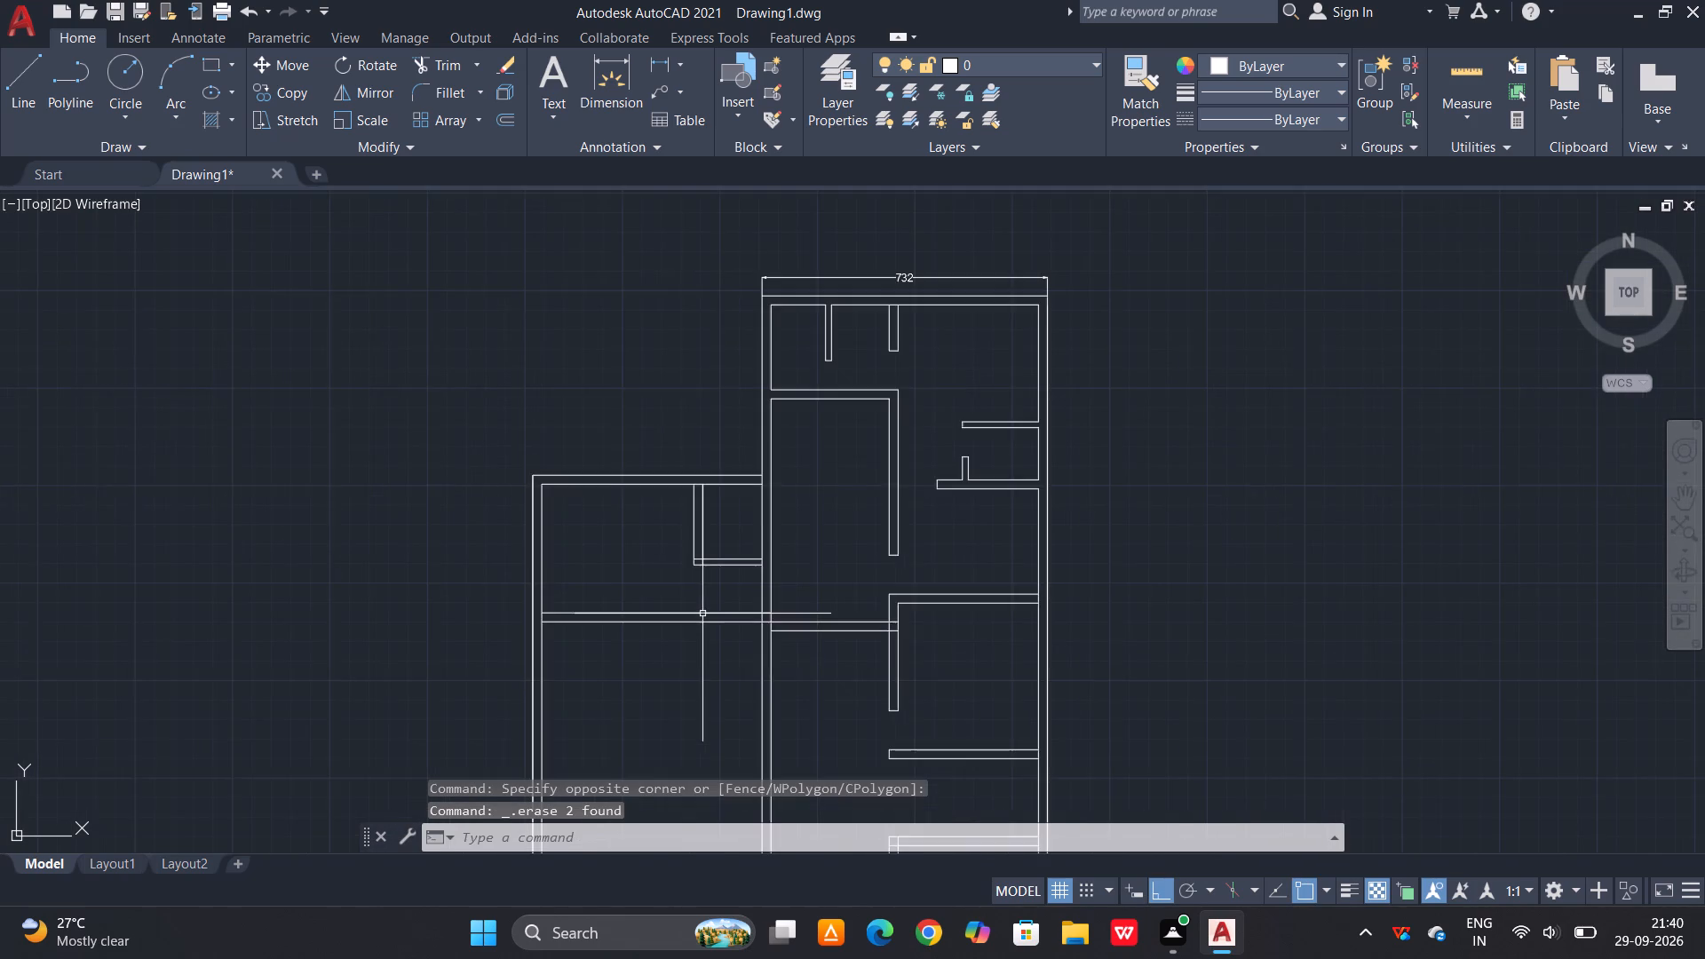
Offset the short vertical wall's line facing the main block 75 units toward it to mark an opening.
scroll(702, 614, down, 2)
scroll(707, 623, up, 3)
scroll(694, 509, up, 1)
key(o)
key(space)
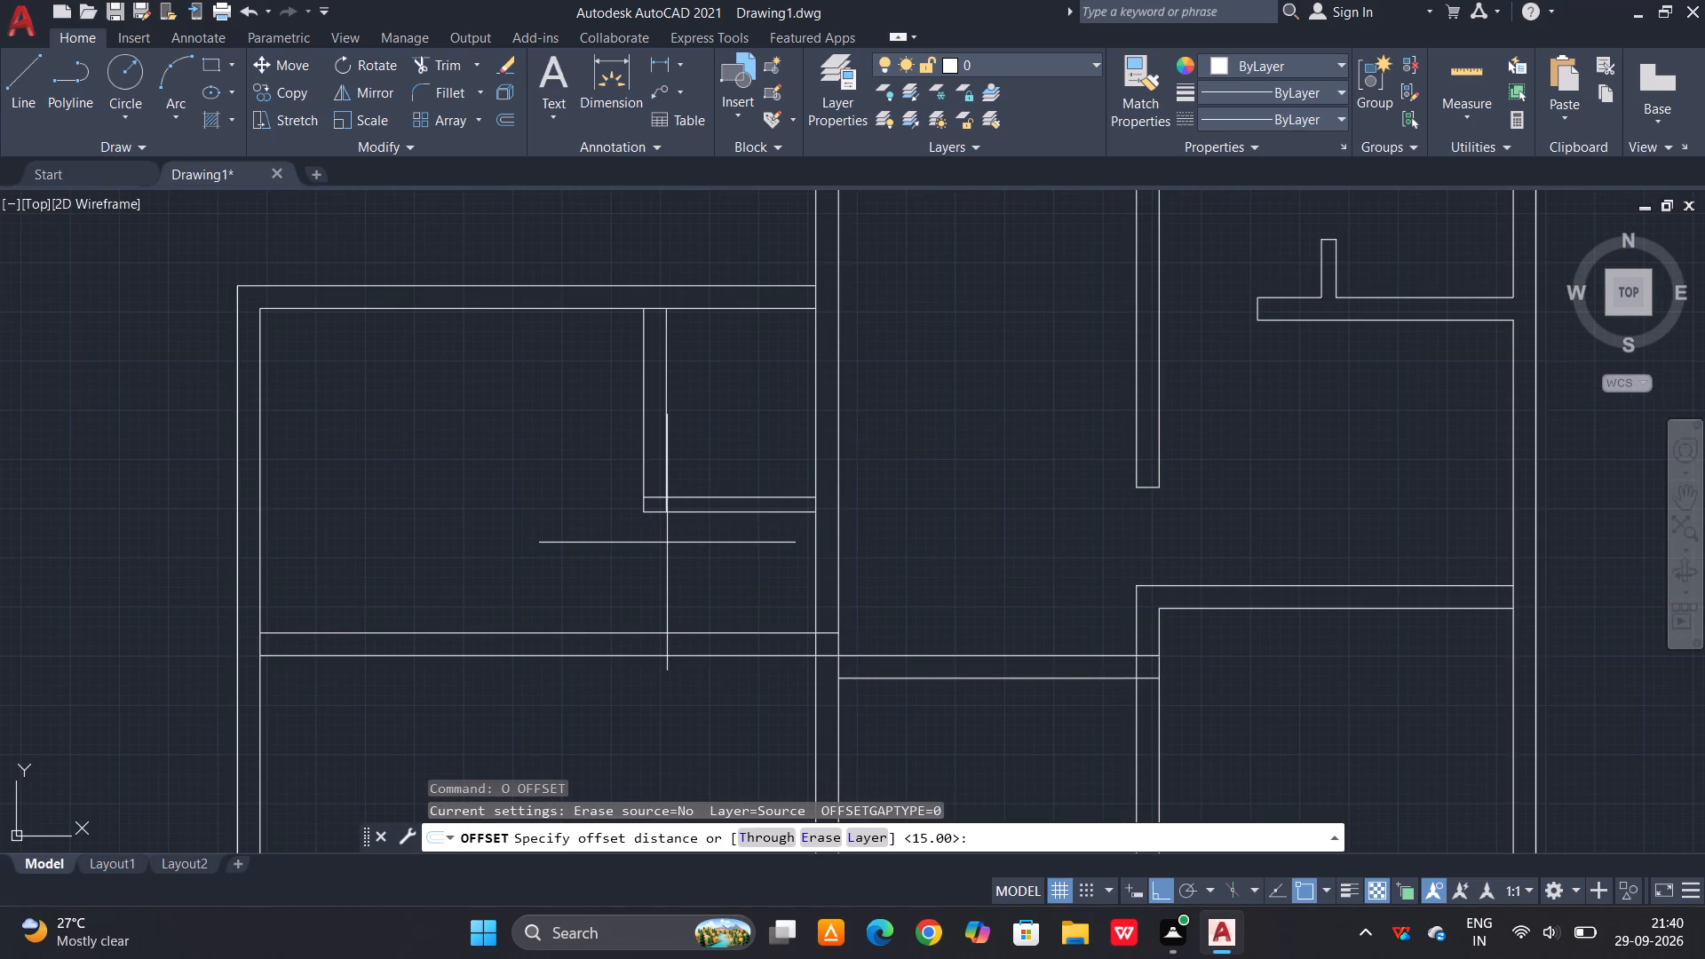
text(75)
key(space)
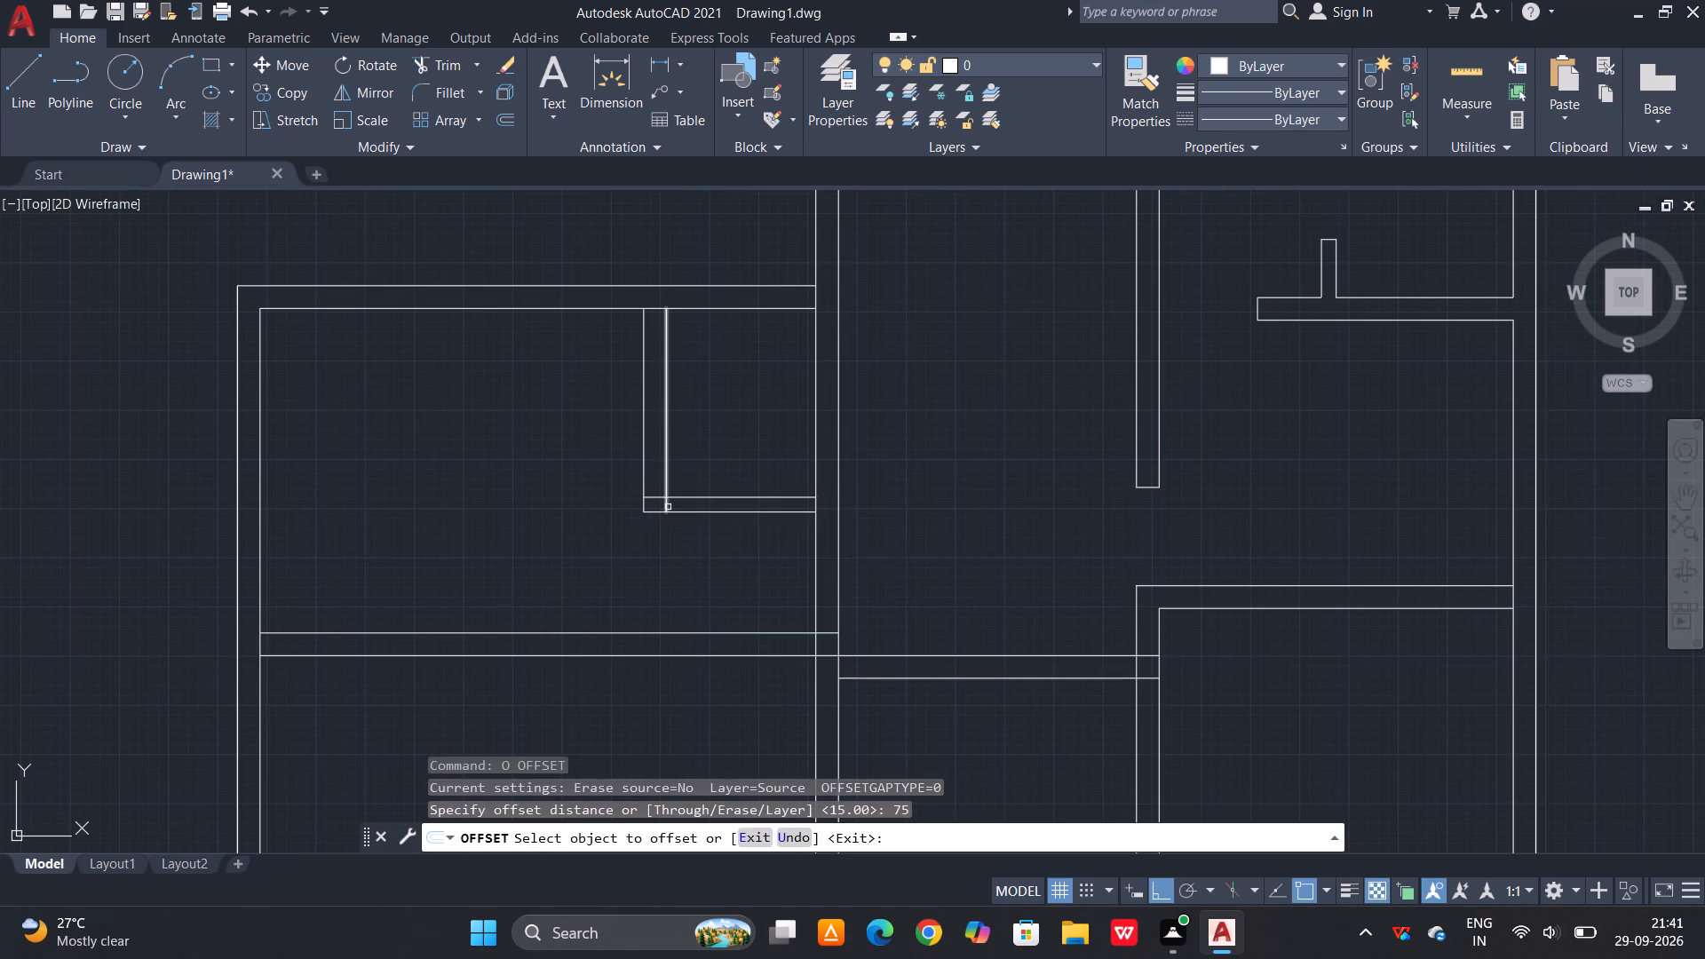
click(668, 507)
click(704, 511)
key(Escape)
key(Escape)
Trim a 75-unit opening in the 15-unit partition beside the vertical wall and remove the extra line at that wall's end.
text(TR)
key(space)
key(space)
drag(790, 368, 782, 378)
click(708, 435)
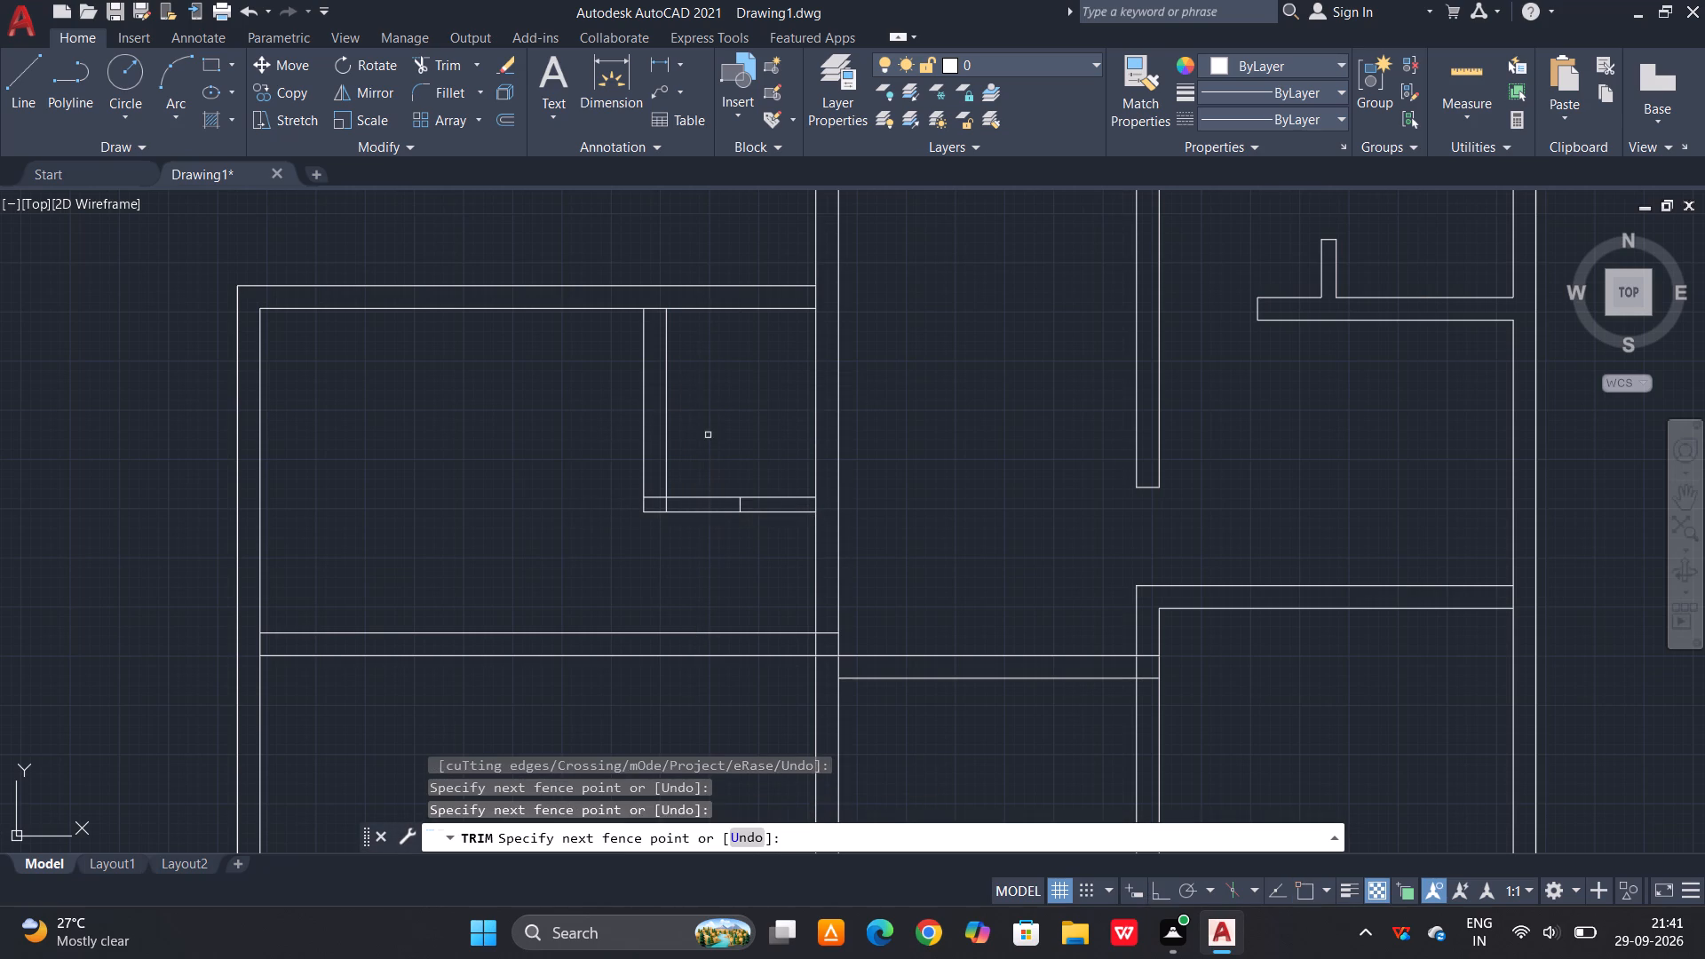
click(693, 503)
click(680, 577)
click(689, 493)
click(689, 533)
scroll(668, 493, up, 3)
click(629, 510)
scroll(678, 432, down, 3)
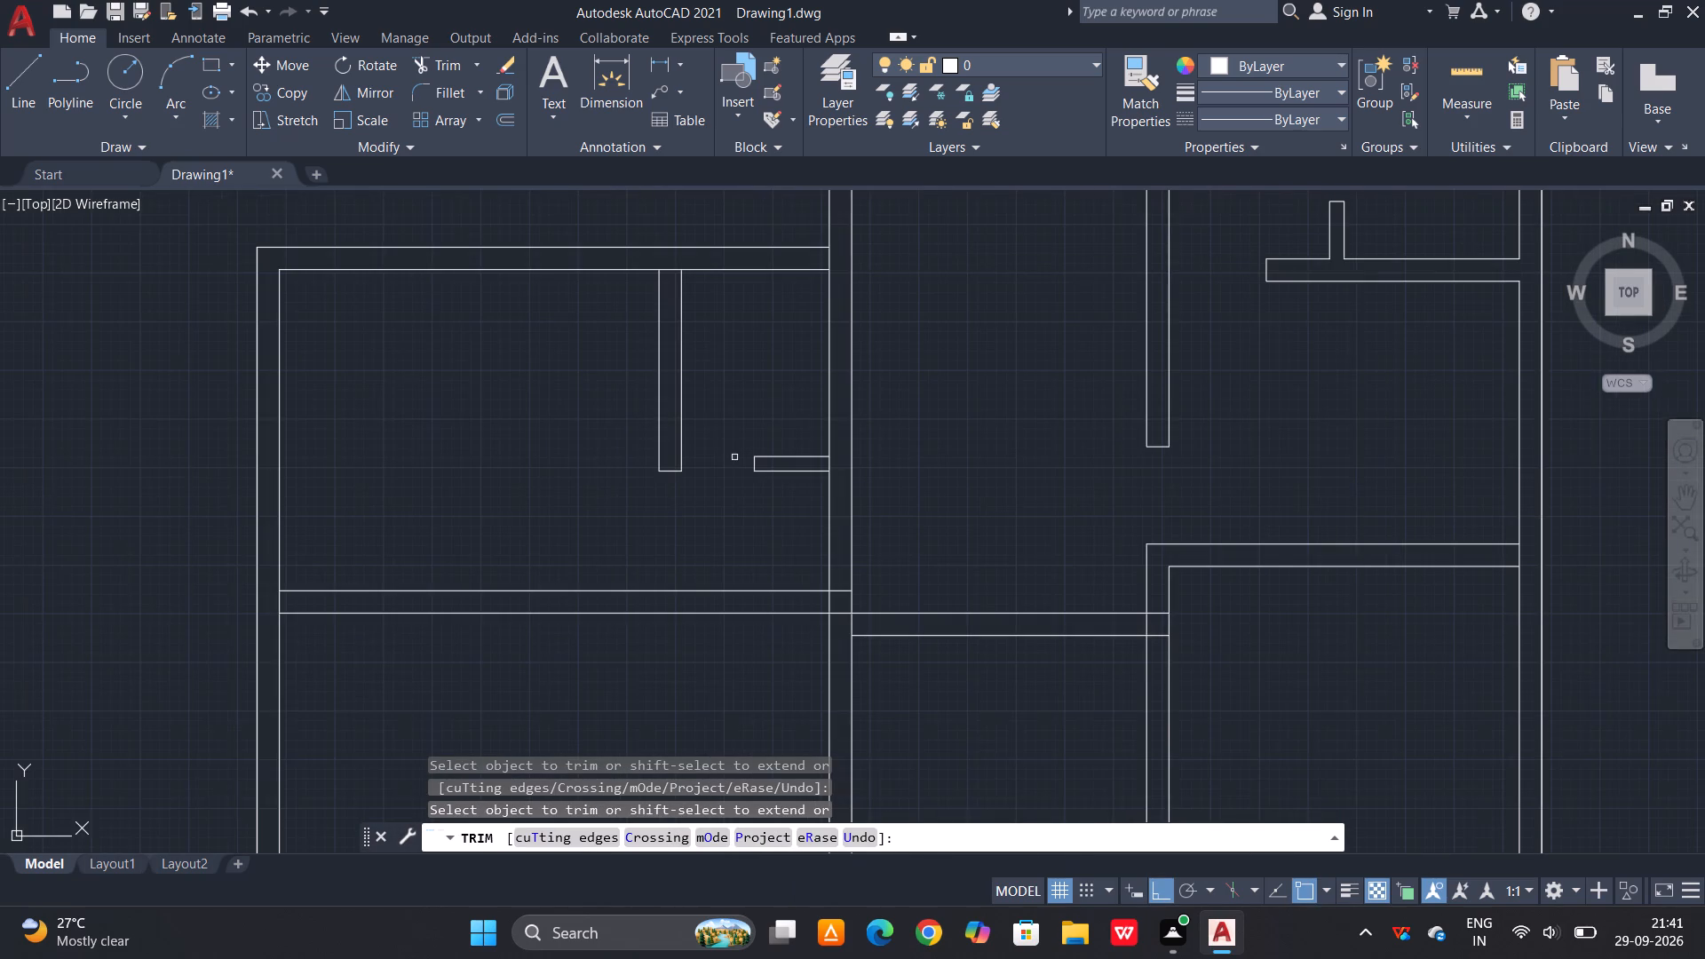
Trim the lines crossing the left block's wall junctions at the short partition, the top wall and the short vertical wall.
scroll(805, 458, up, 3)
drag(898, 470, 888, 470)
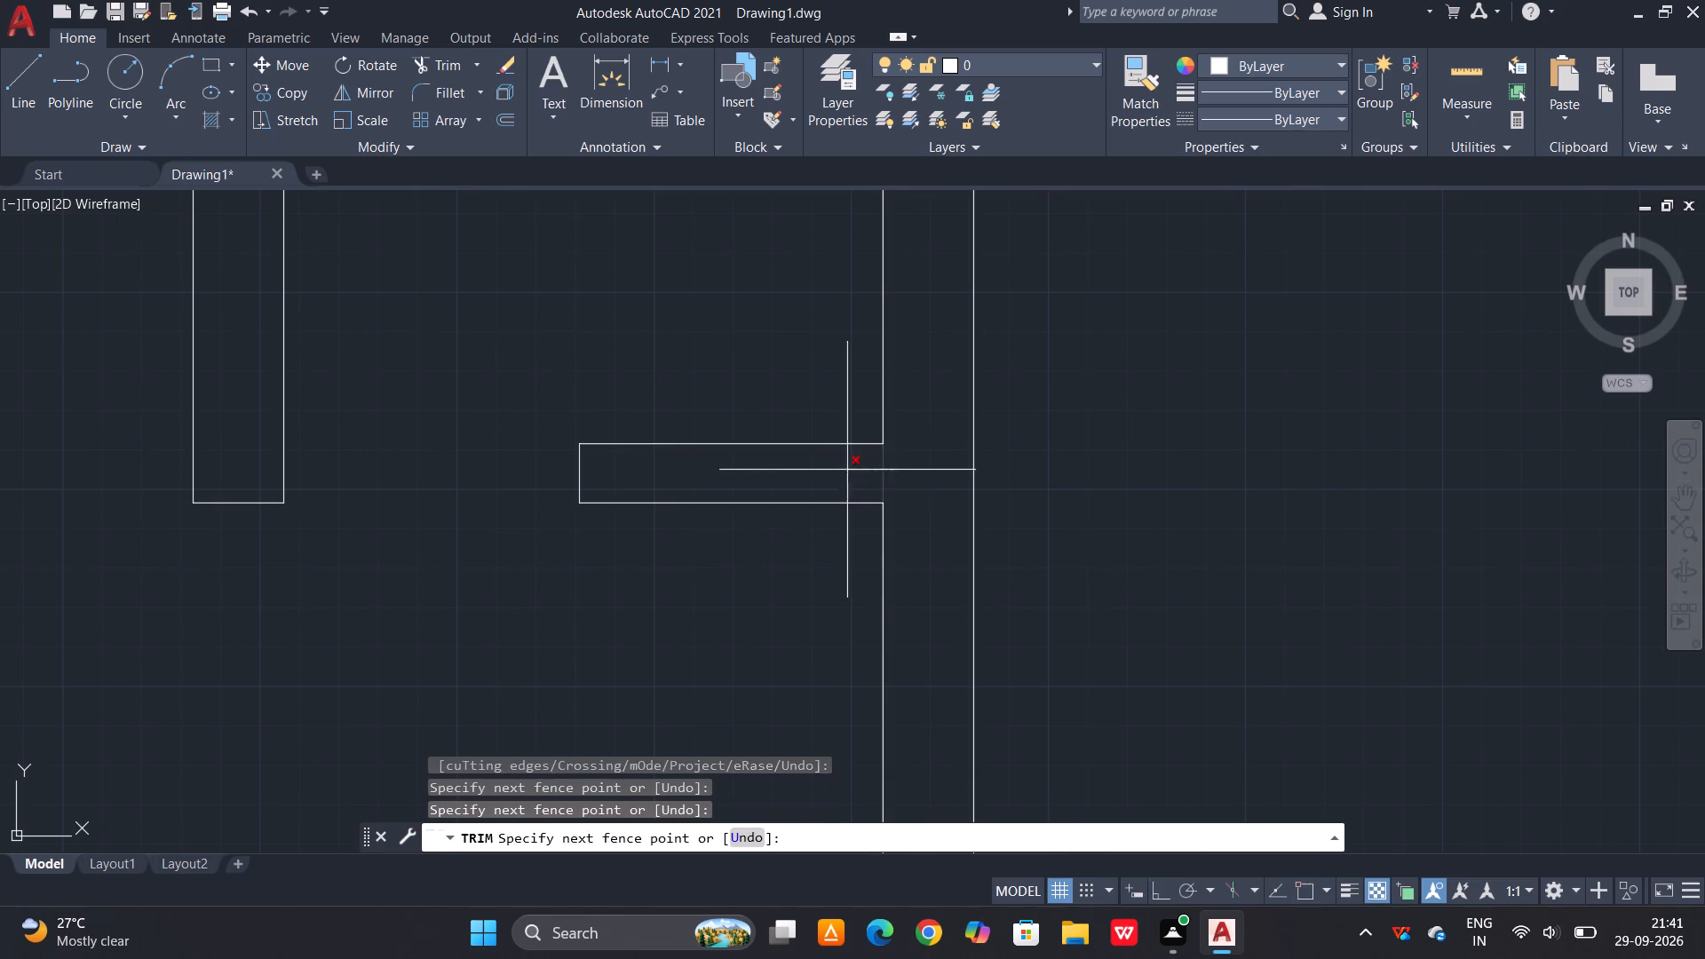
click(845, 471)
scroll(861, 464, down, 3)
scroll(869, 240, up, 2)
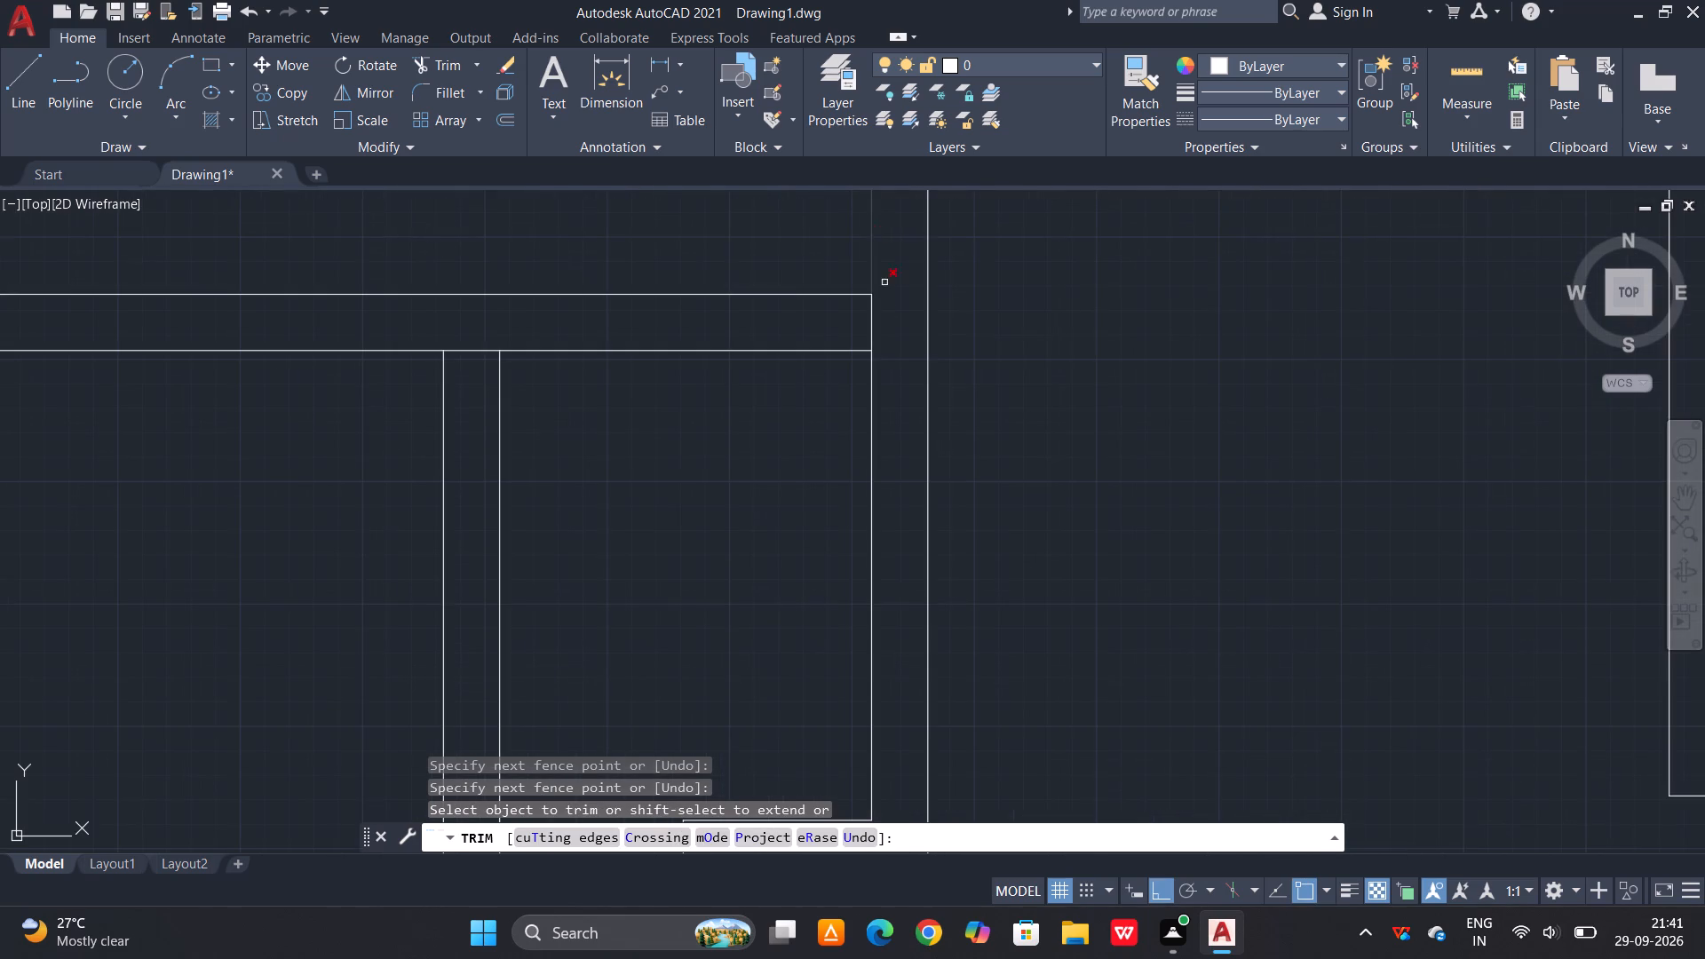
click(890, 319)
click(858, 319)
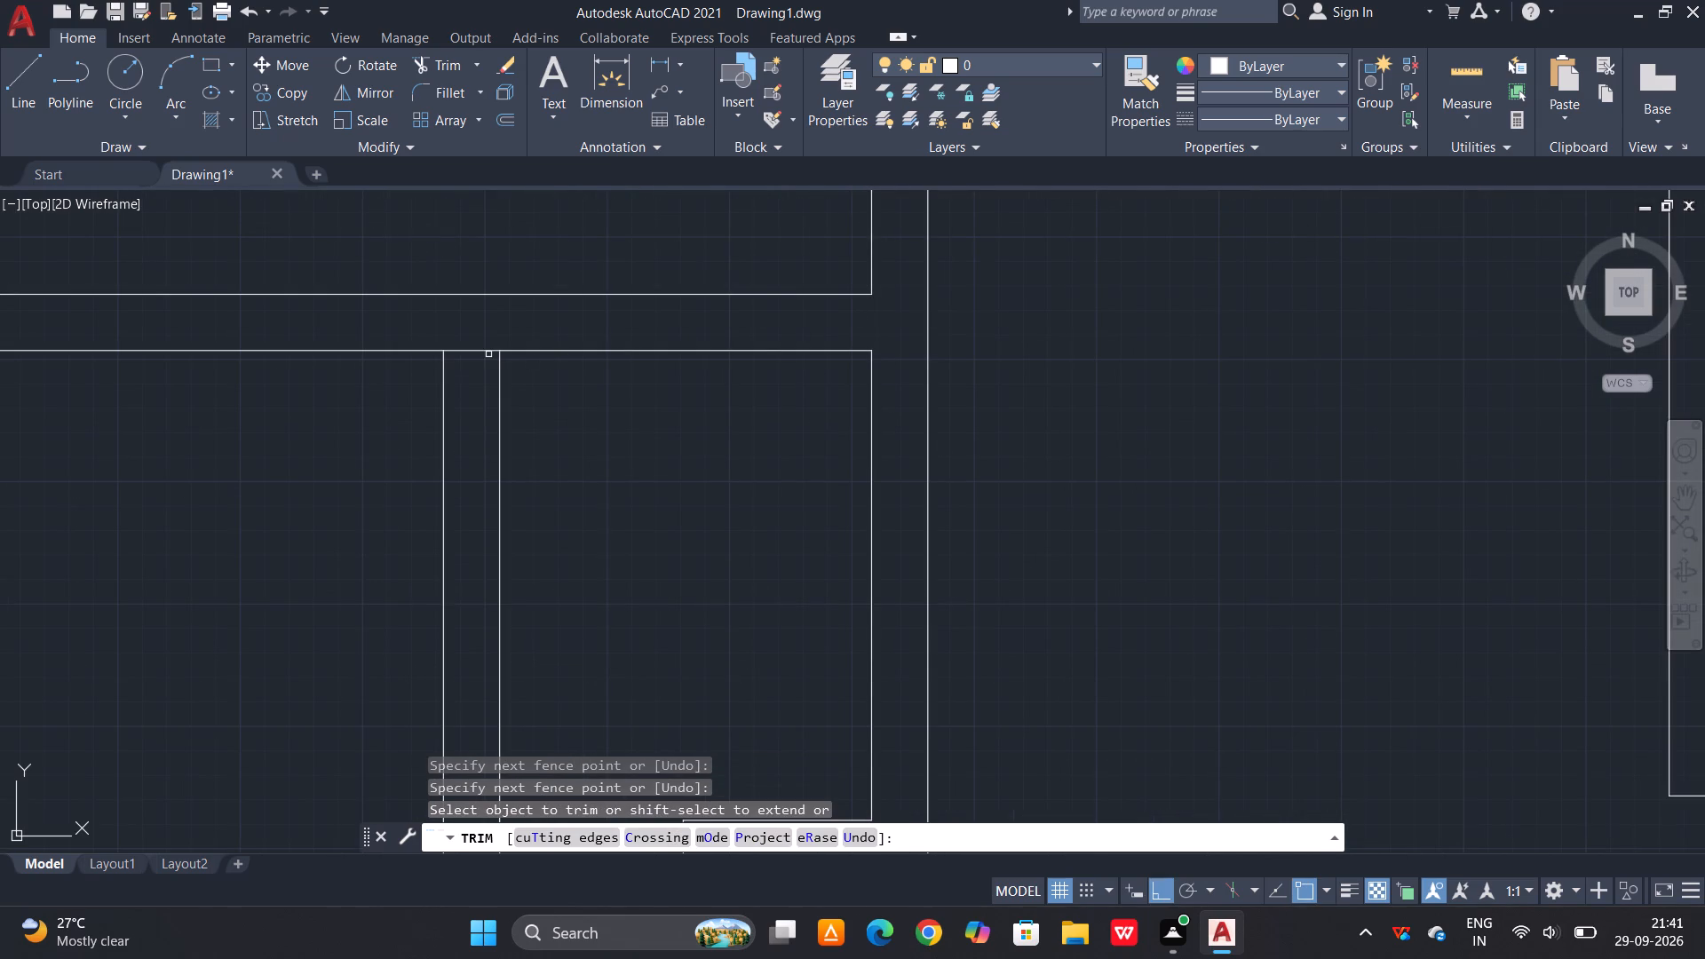
click(485, 354)
click(481, 325)
scroll(884, 486, down, 3)
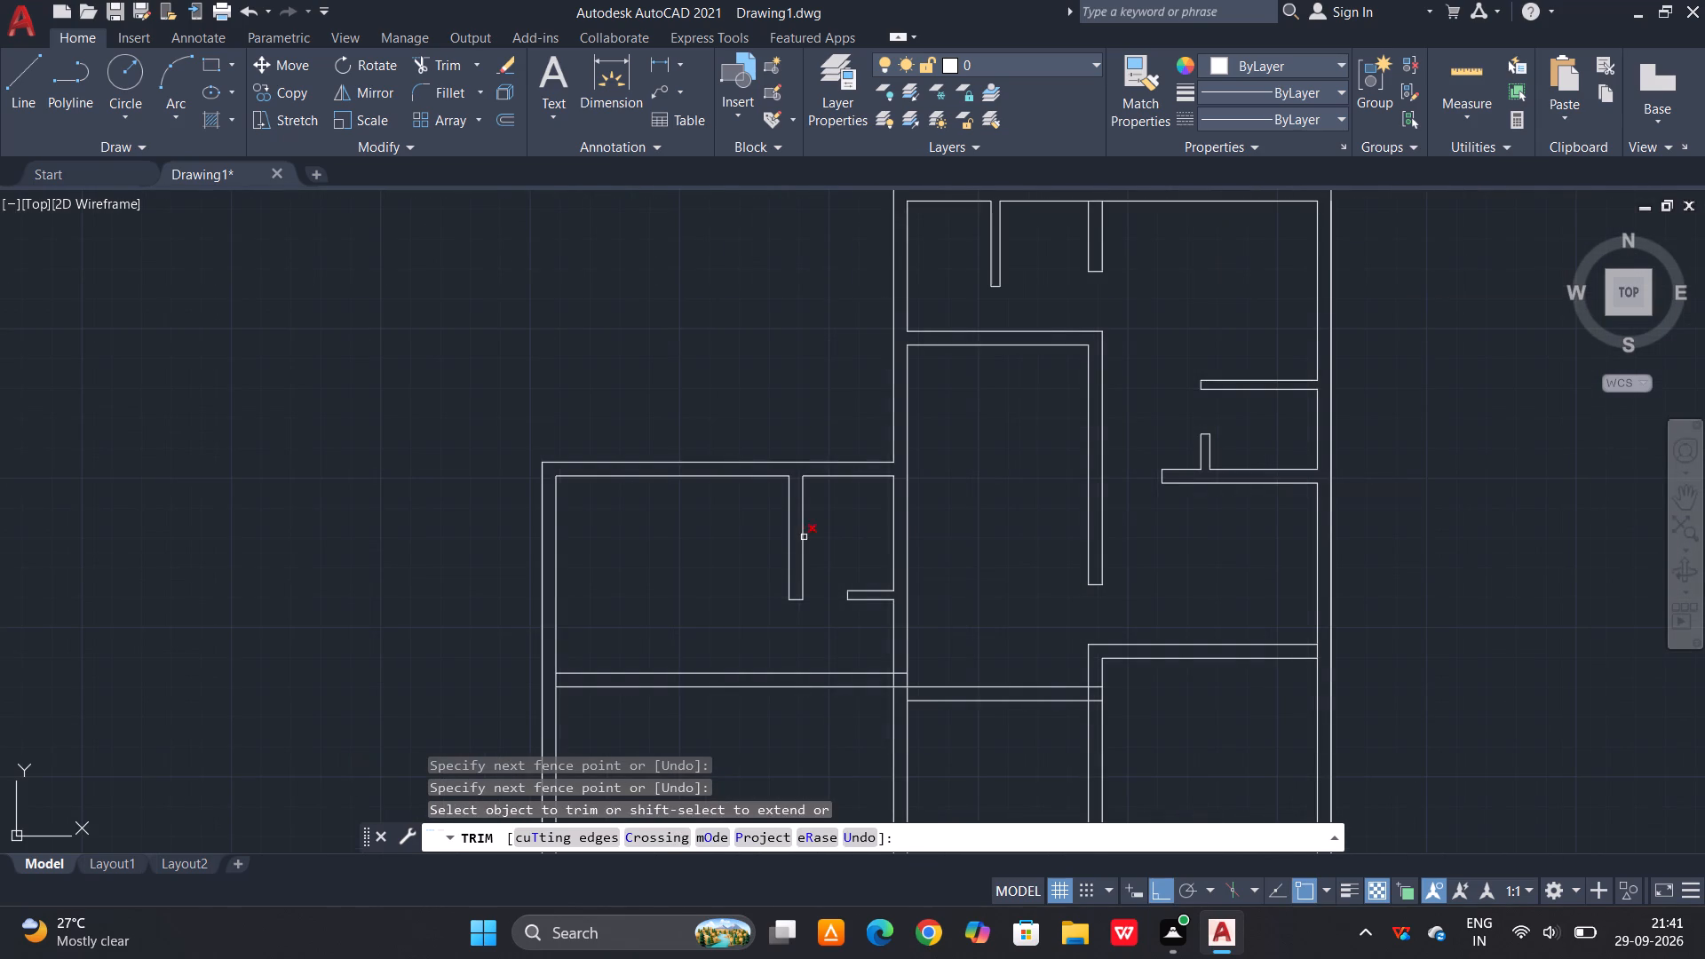
Offset the upper line of the left block's cross wall 100 units upward to mark an opening.
middle_drag(871, 662, 834, 606)
scroll(864, 632, up, 1)
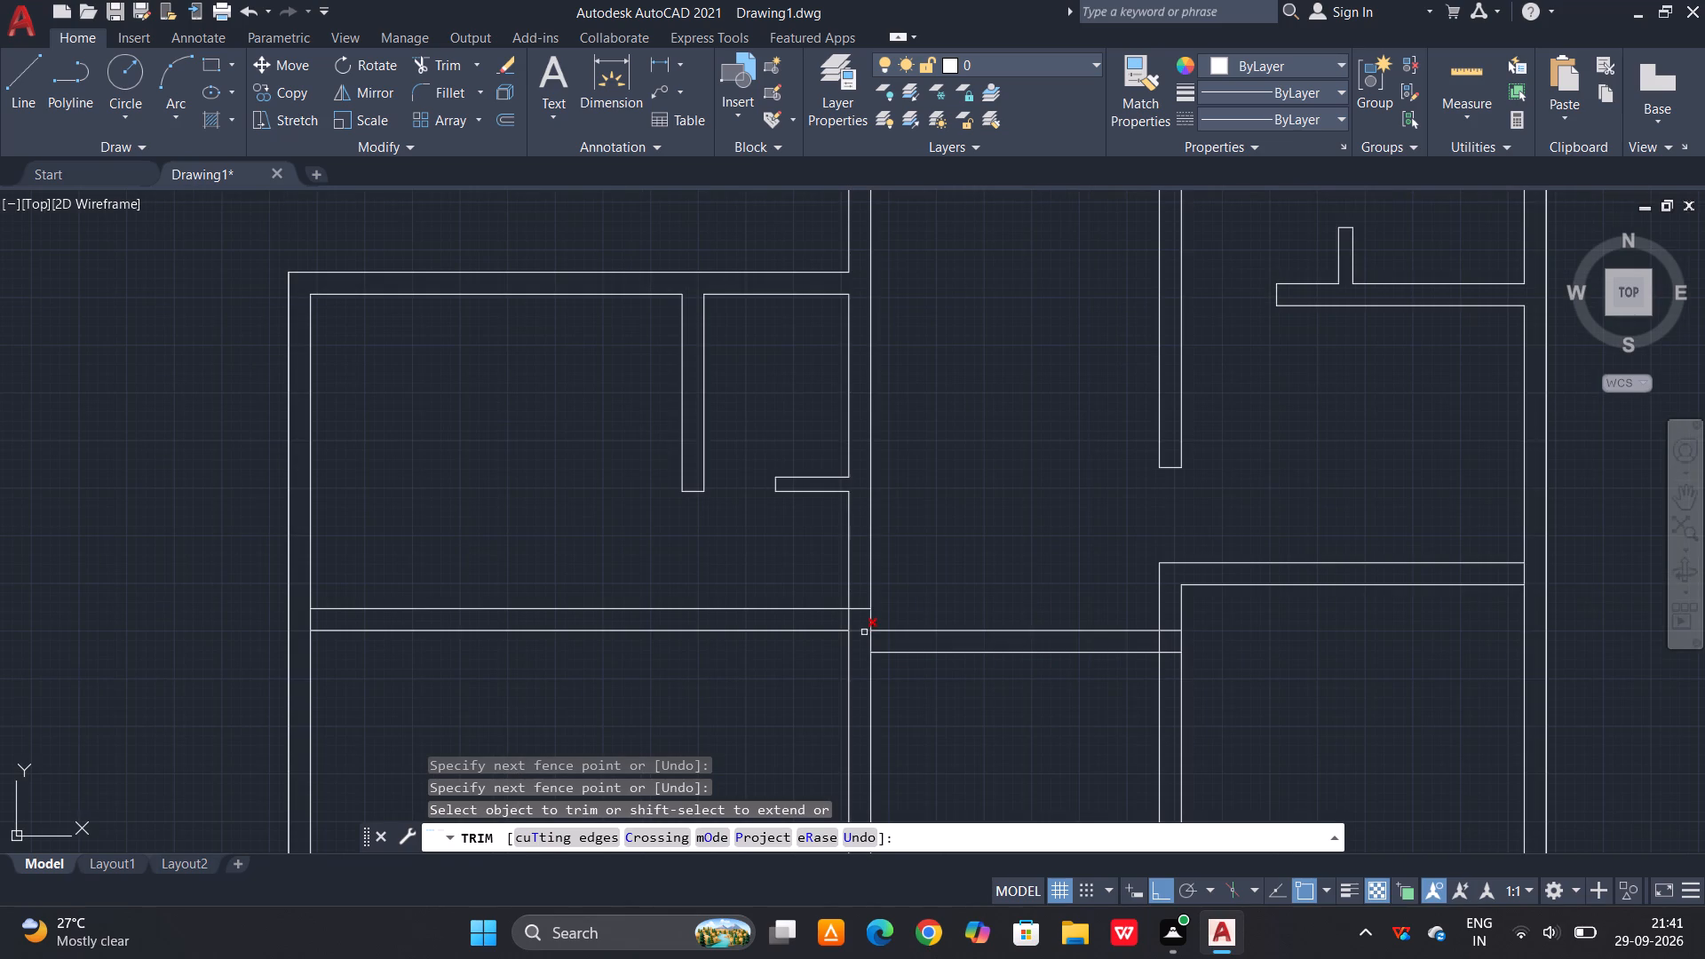
key(Escape)
key(o)
key(space)
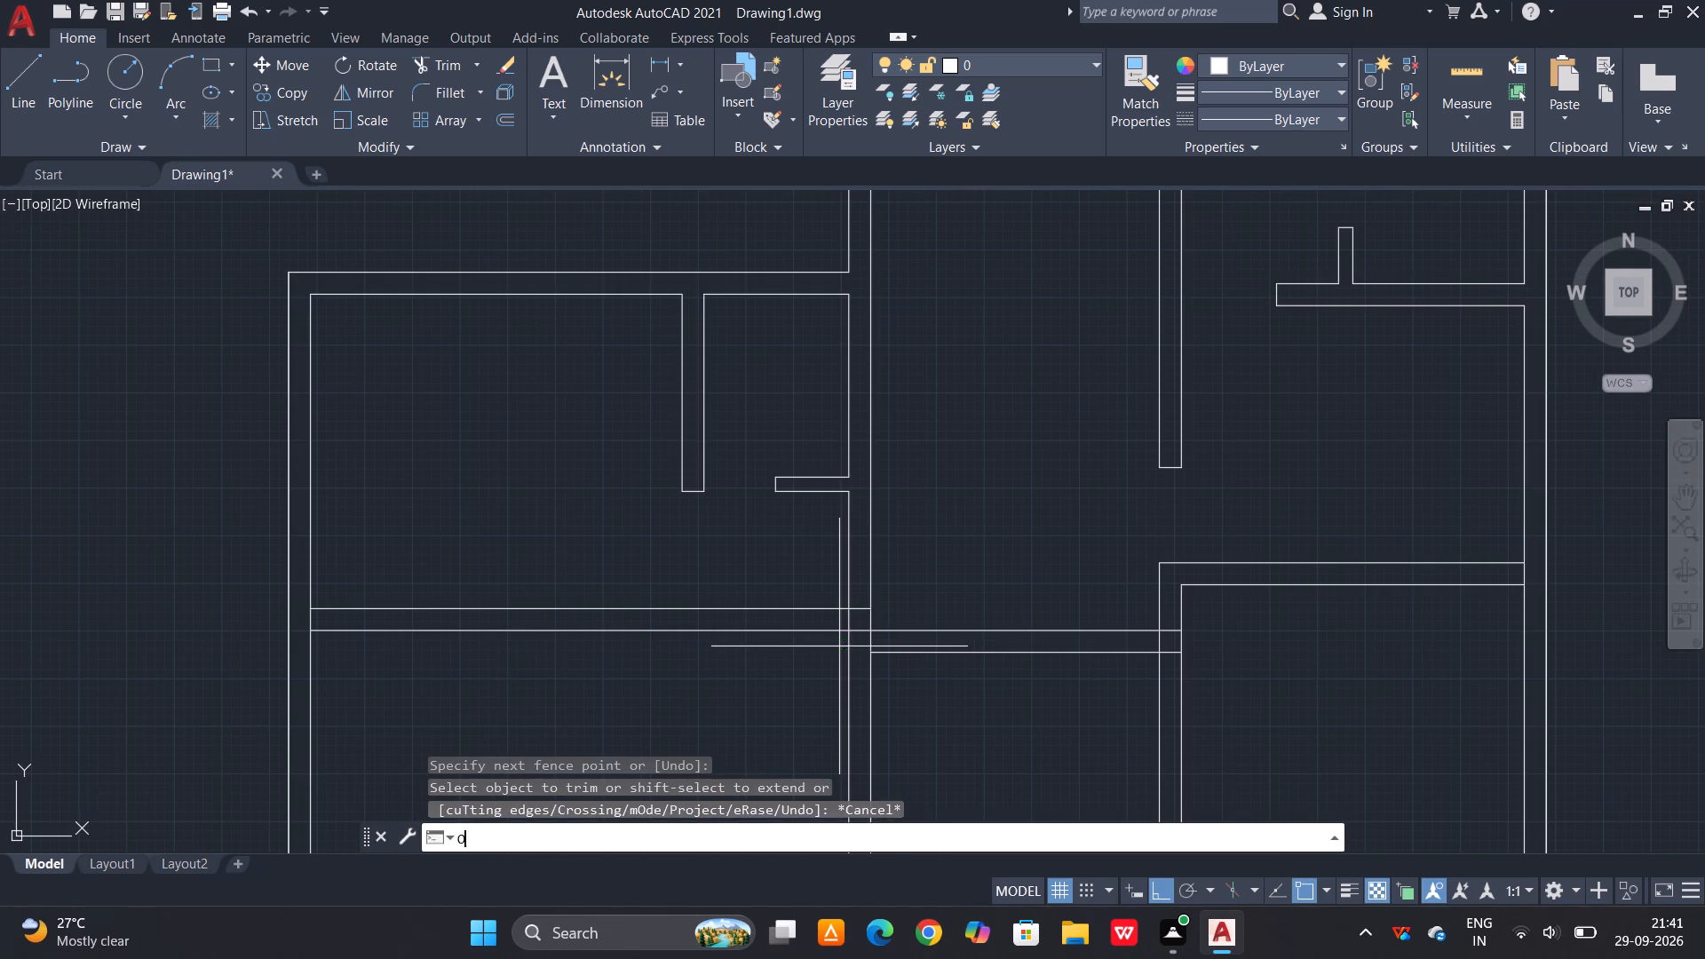
text(100)
key(space)
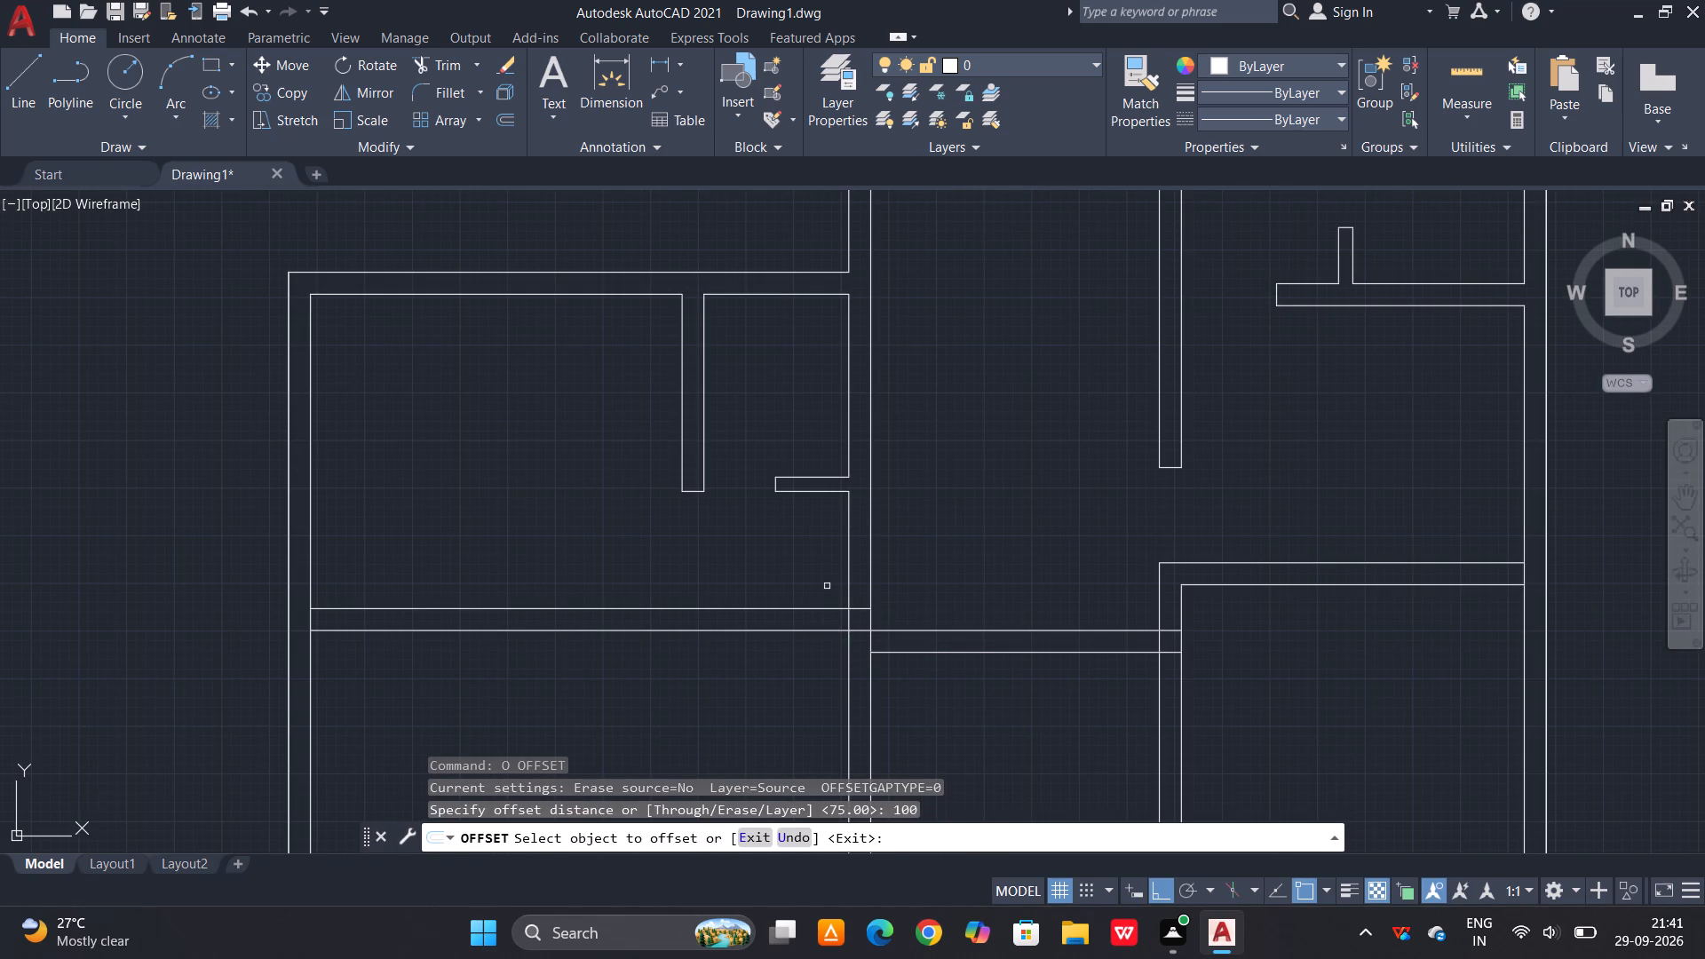
click(820, 606)
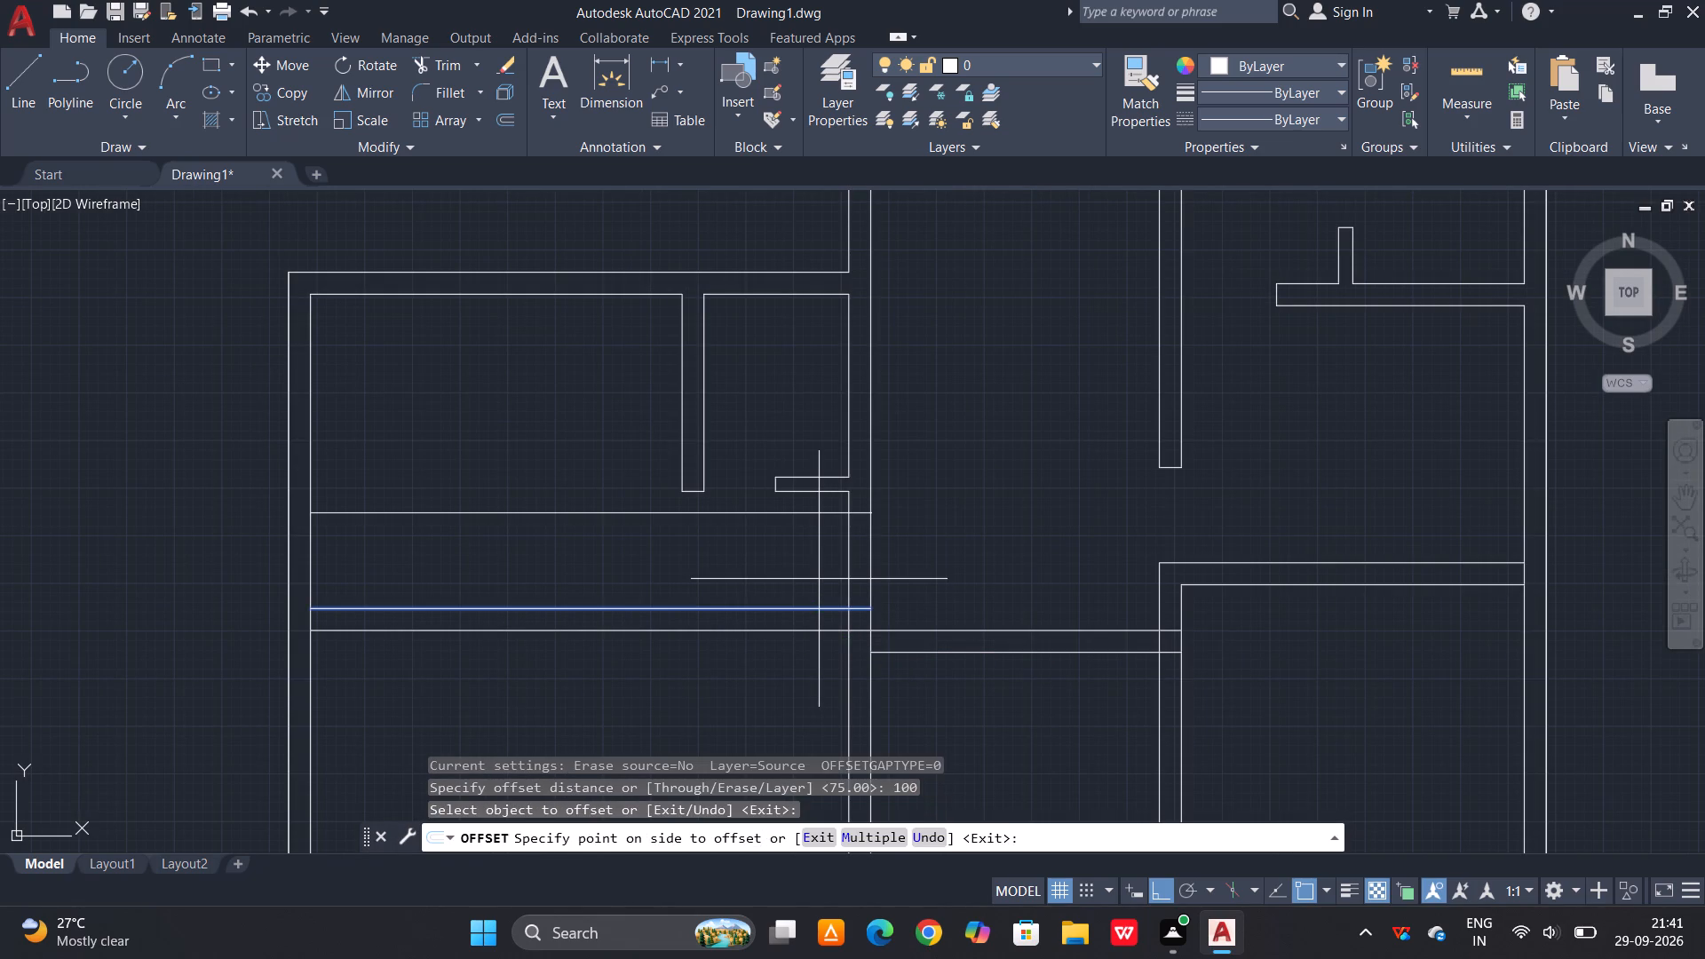
click(819, 579)
key(Escape)
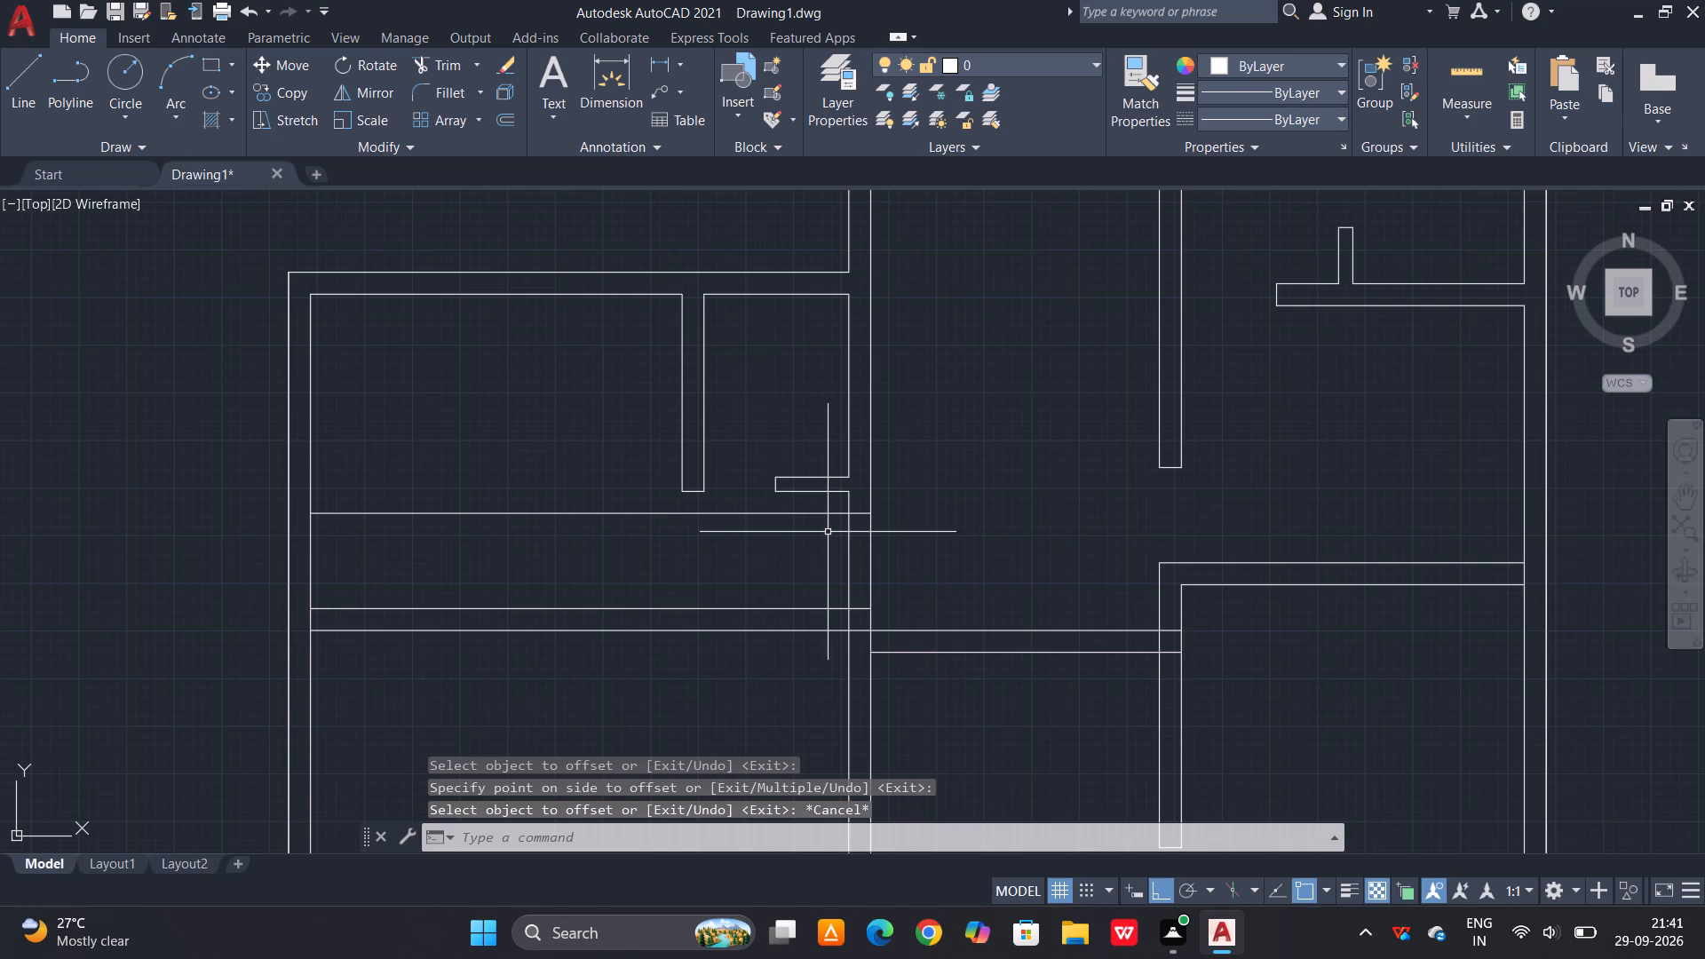
Trim a 100-unit opening in the vertical wall between the left and main blocks and remove the leftover offset line.
text(TR)
key(space)
key(space)
click(884, 555)
click(837, 556)
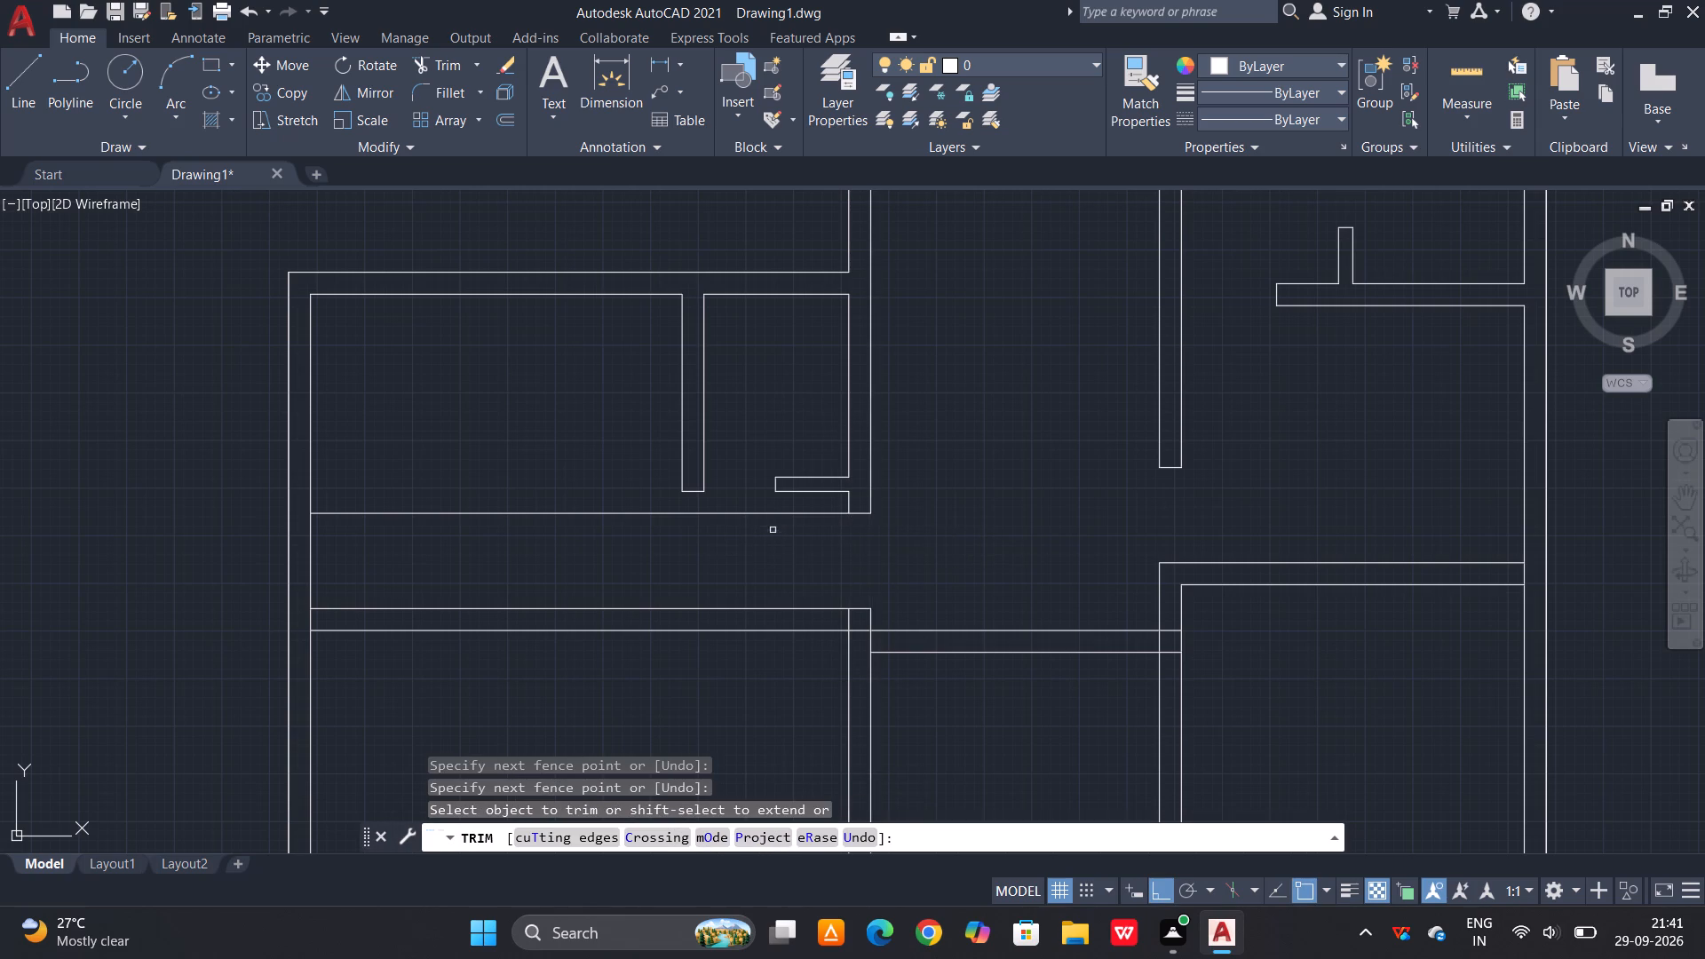
click(753, 510)
click(741, 539)
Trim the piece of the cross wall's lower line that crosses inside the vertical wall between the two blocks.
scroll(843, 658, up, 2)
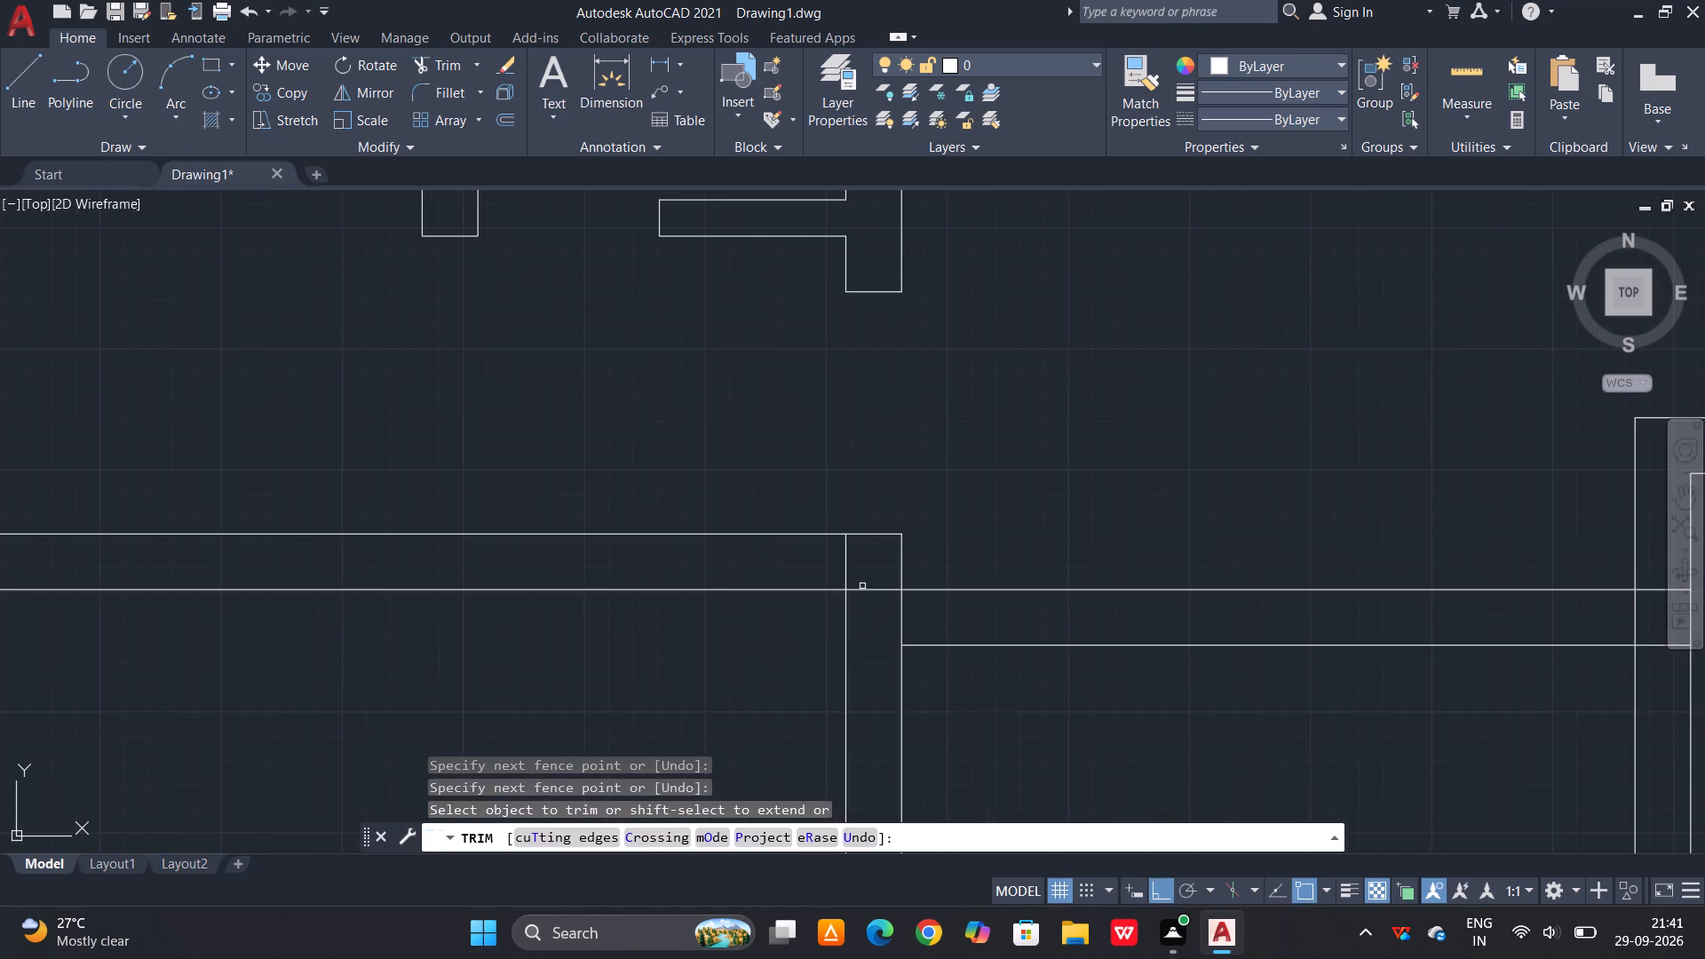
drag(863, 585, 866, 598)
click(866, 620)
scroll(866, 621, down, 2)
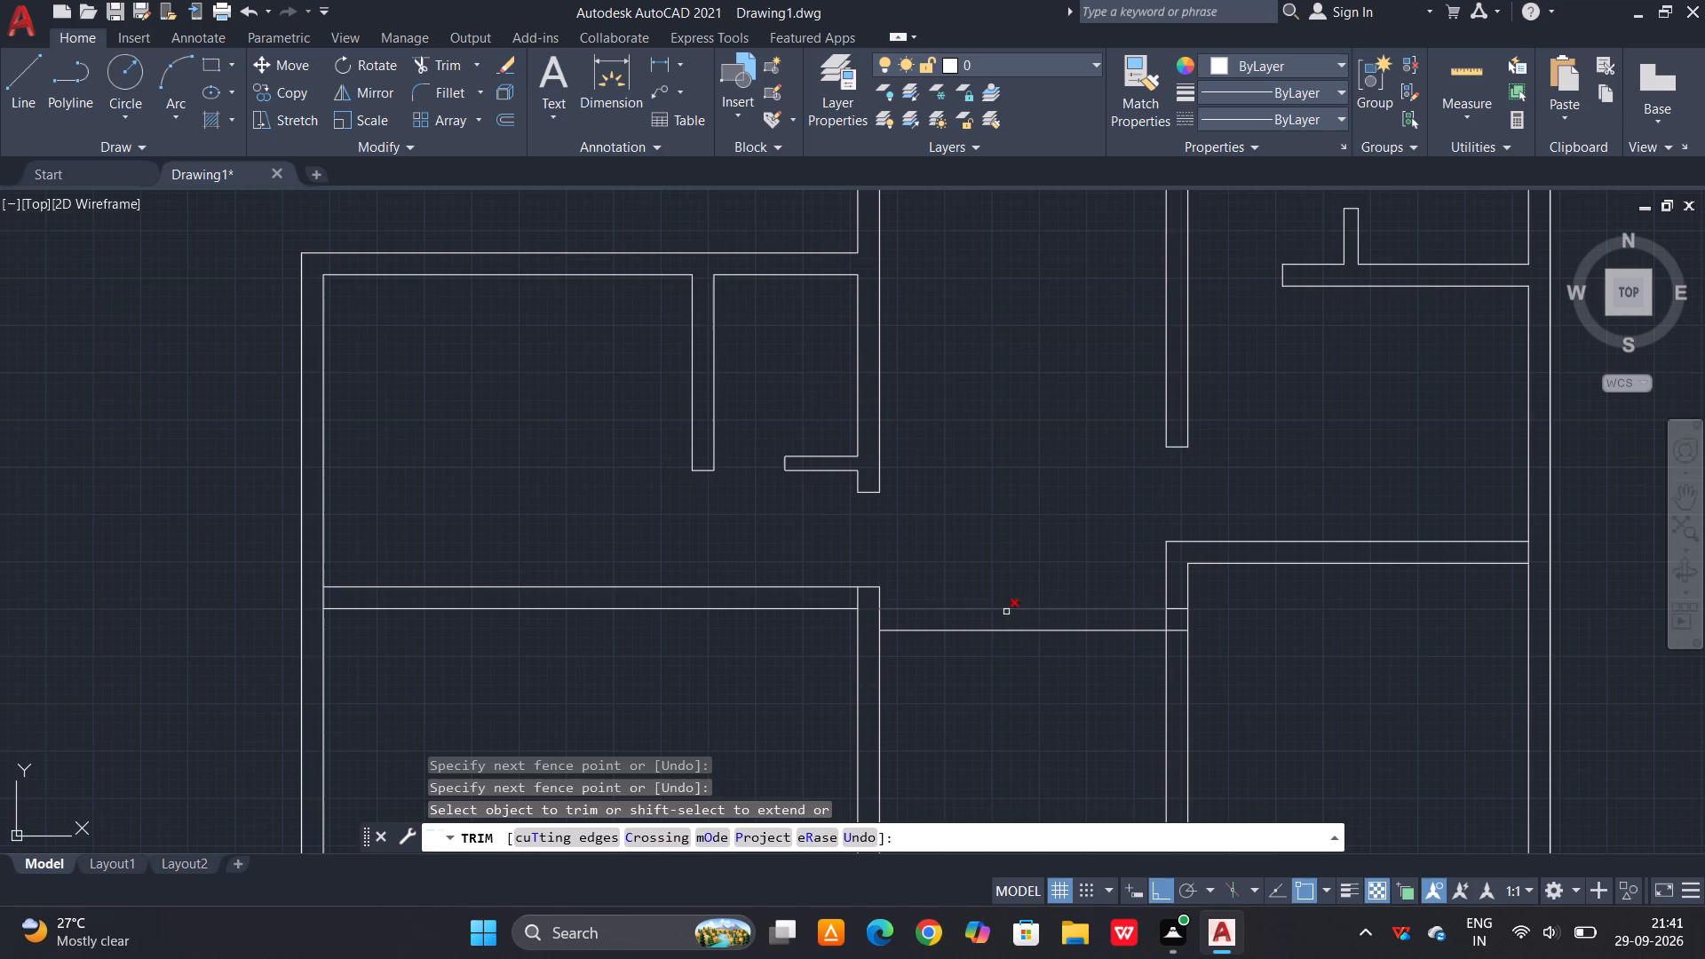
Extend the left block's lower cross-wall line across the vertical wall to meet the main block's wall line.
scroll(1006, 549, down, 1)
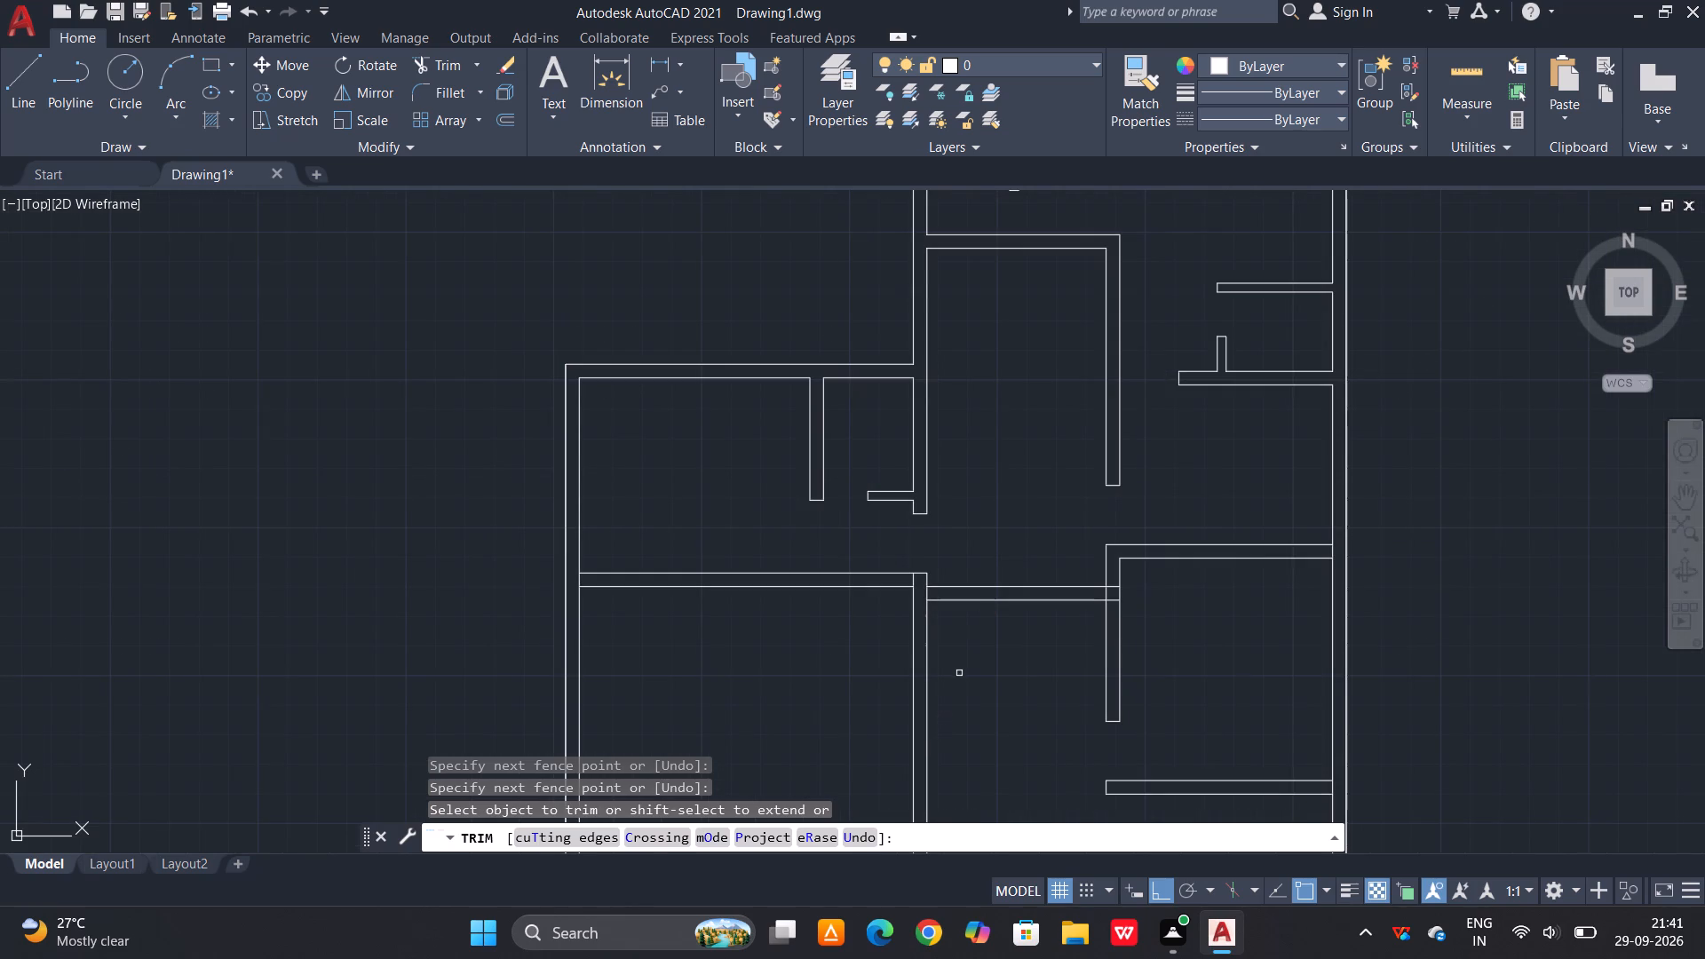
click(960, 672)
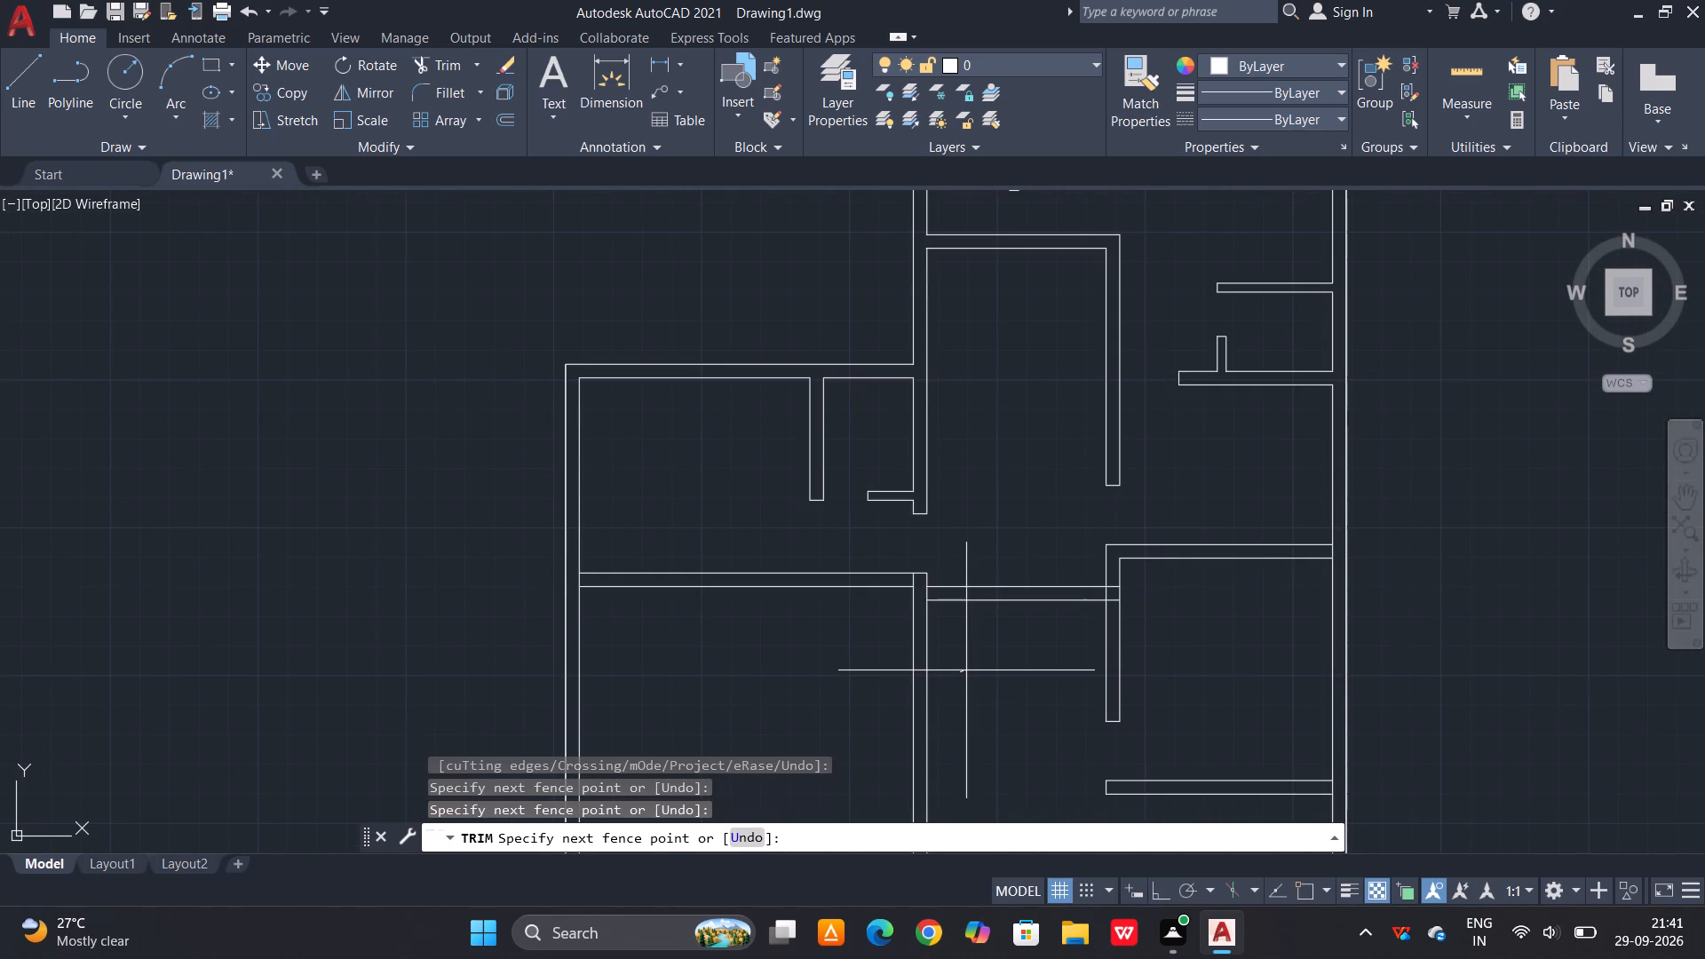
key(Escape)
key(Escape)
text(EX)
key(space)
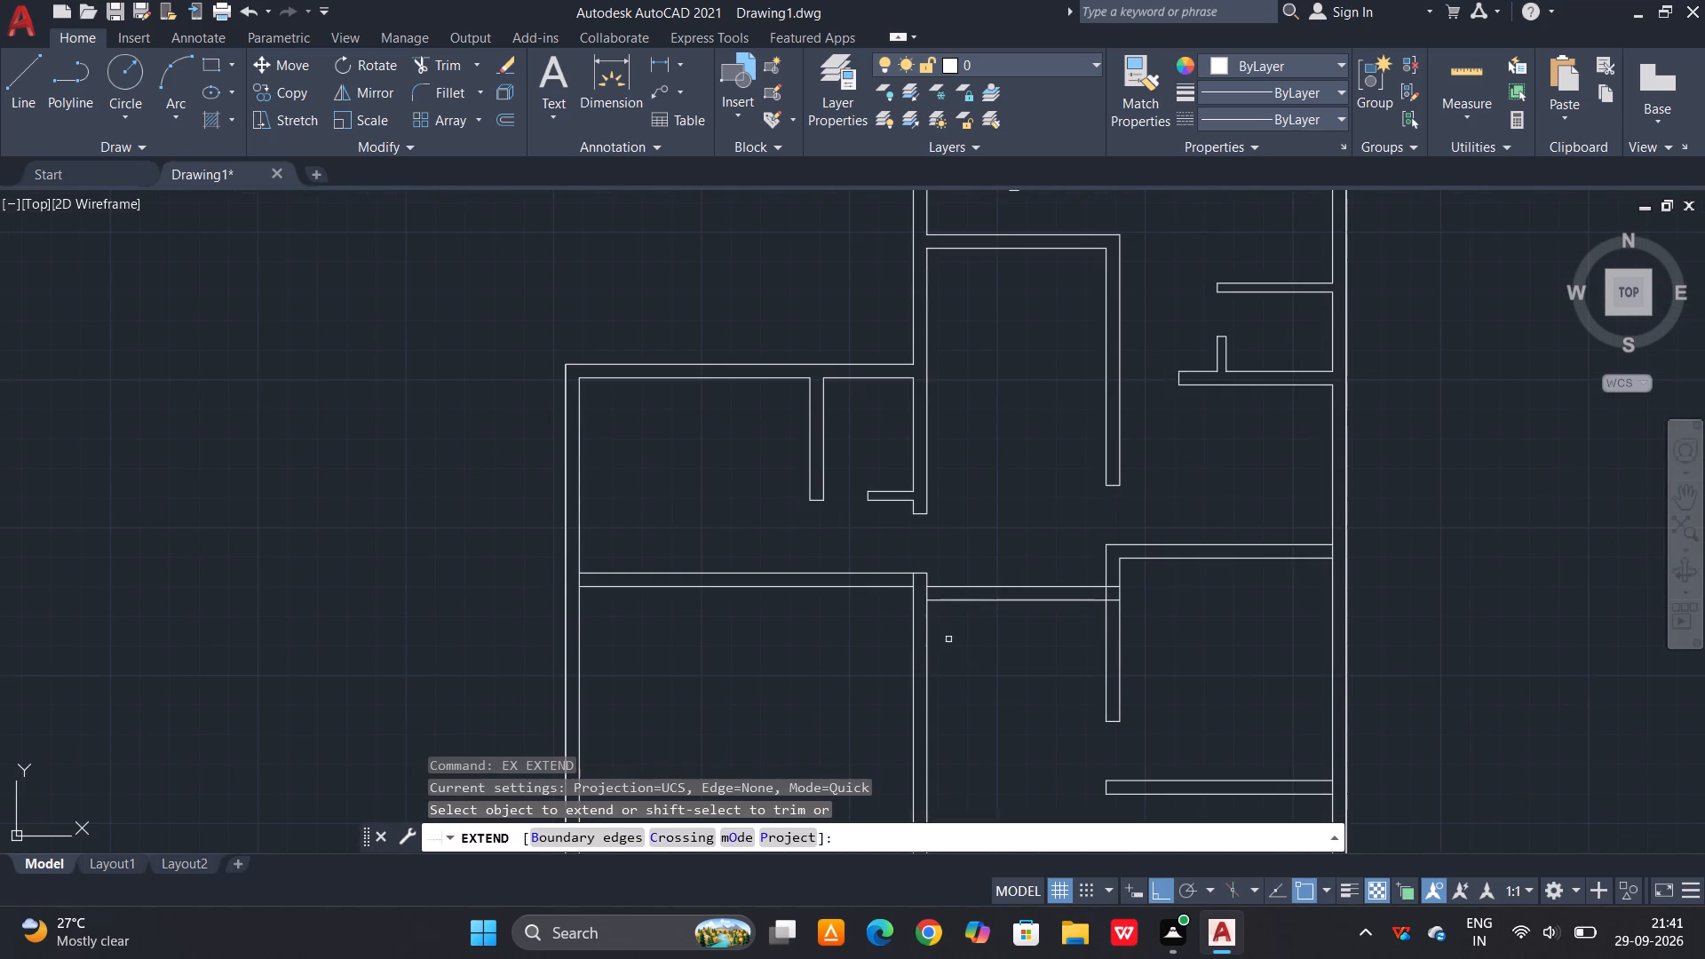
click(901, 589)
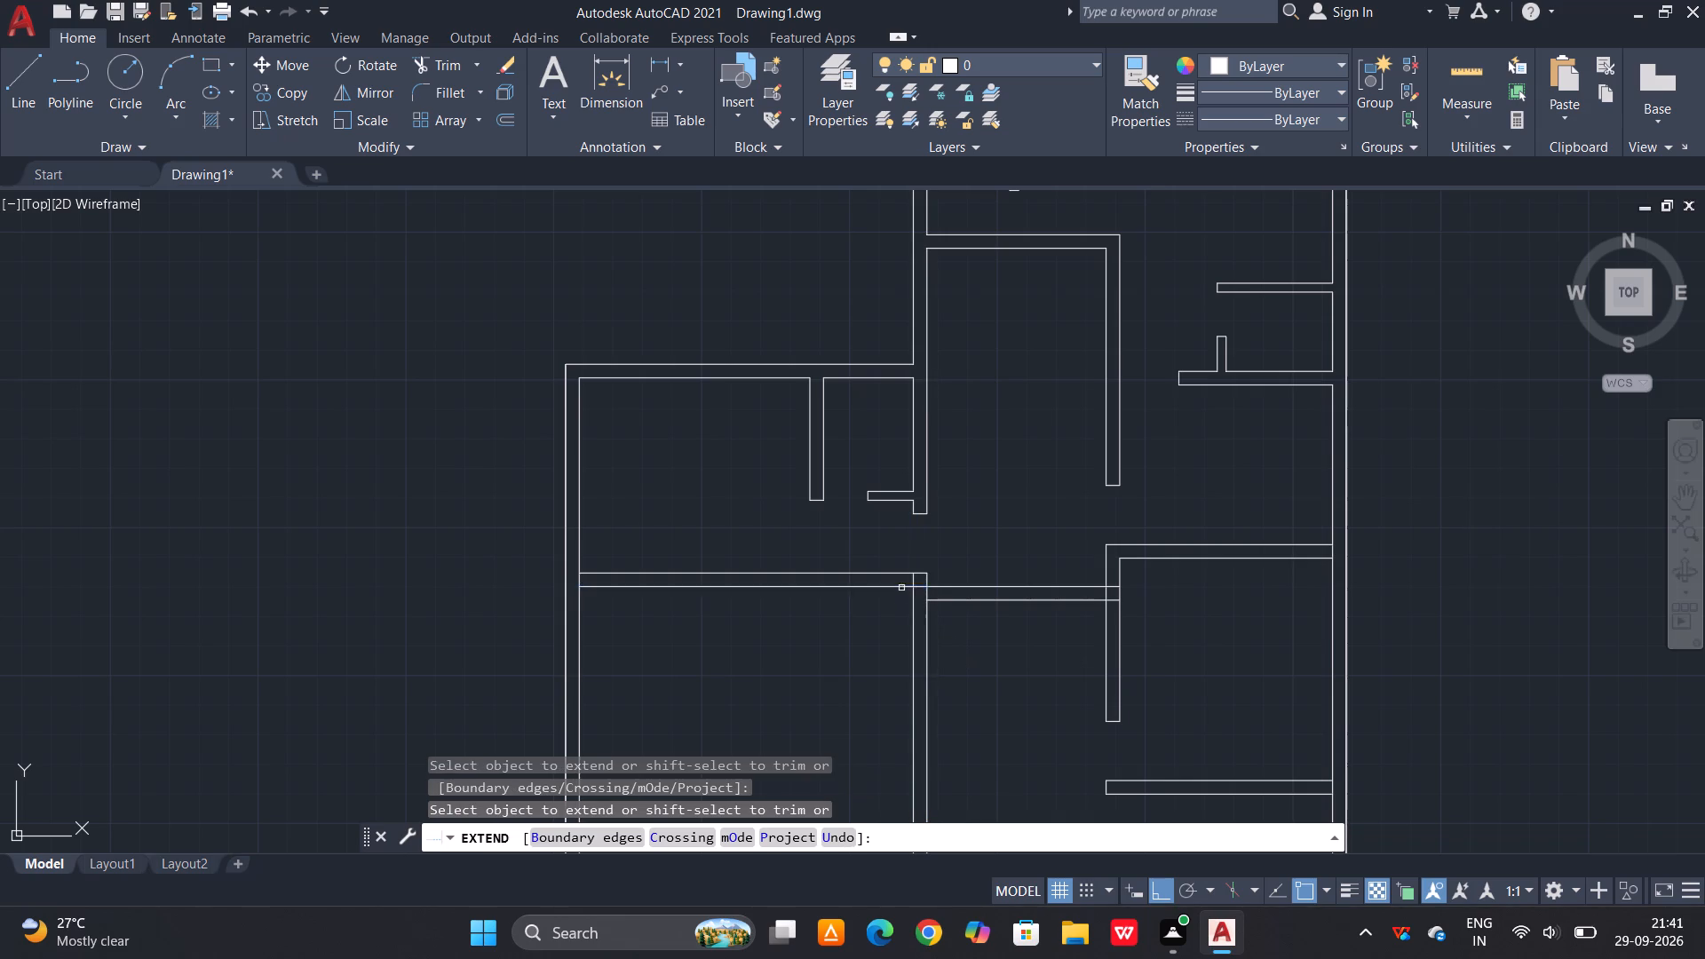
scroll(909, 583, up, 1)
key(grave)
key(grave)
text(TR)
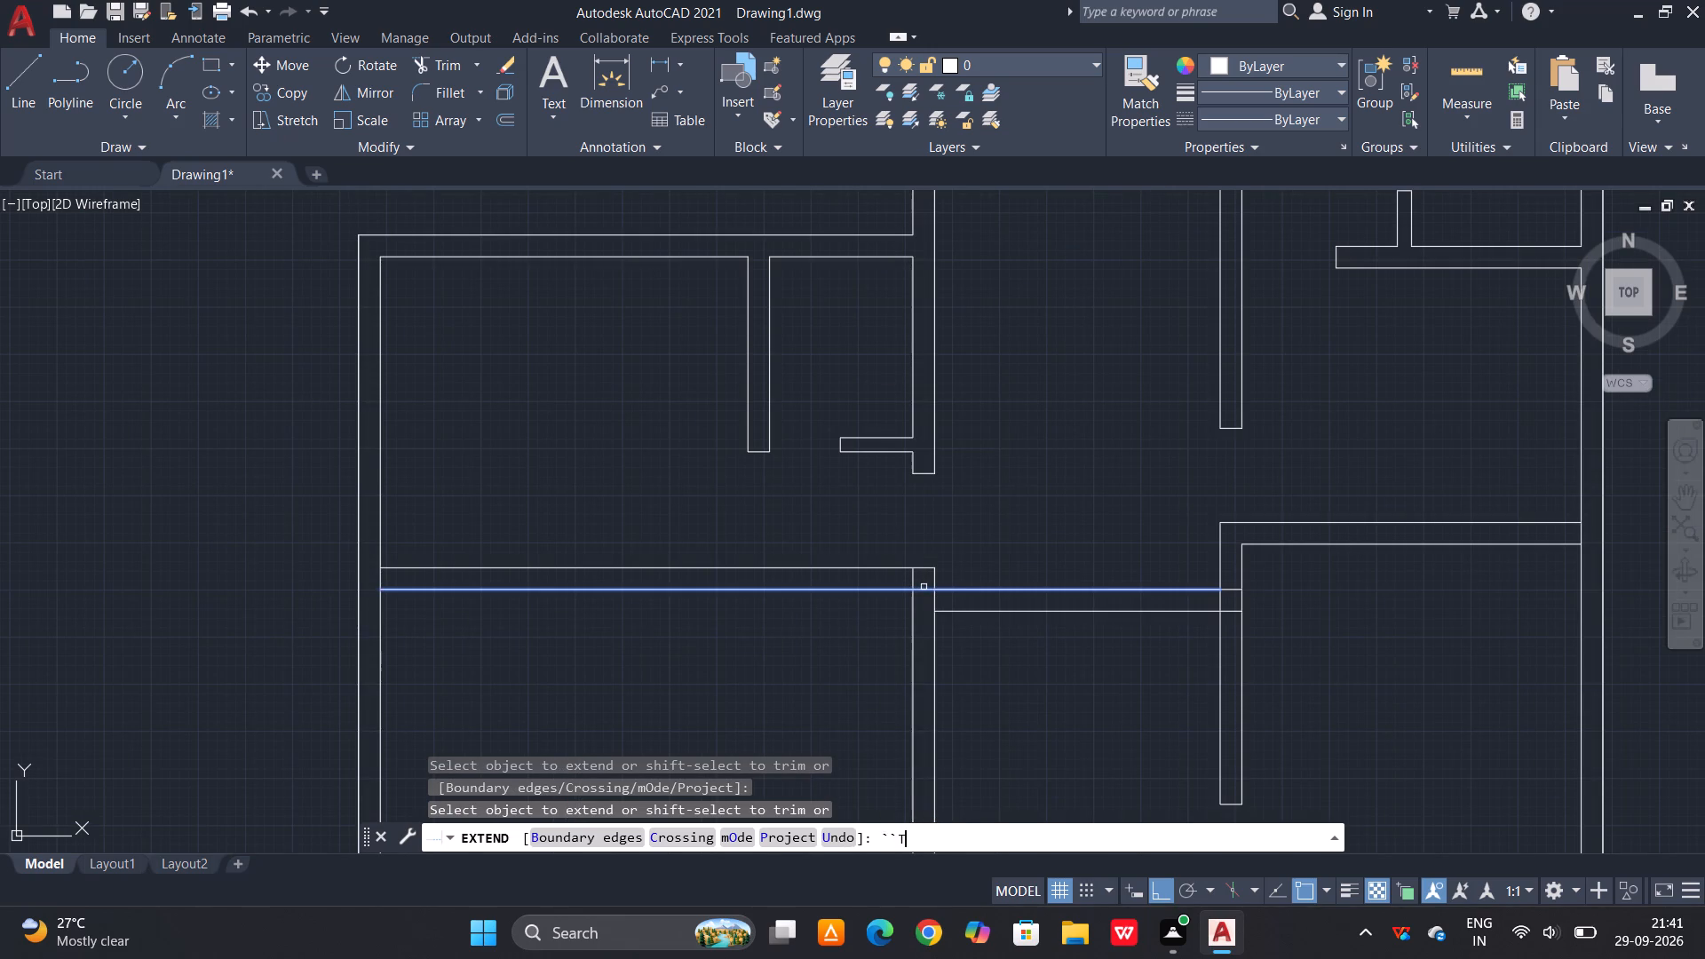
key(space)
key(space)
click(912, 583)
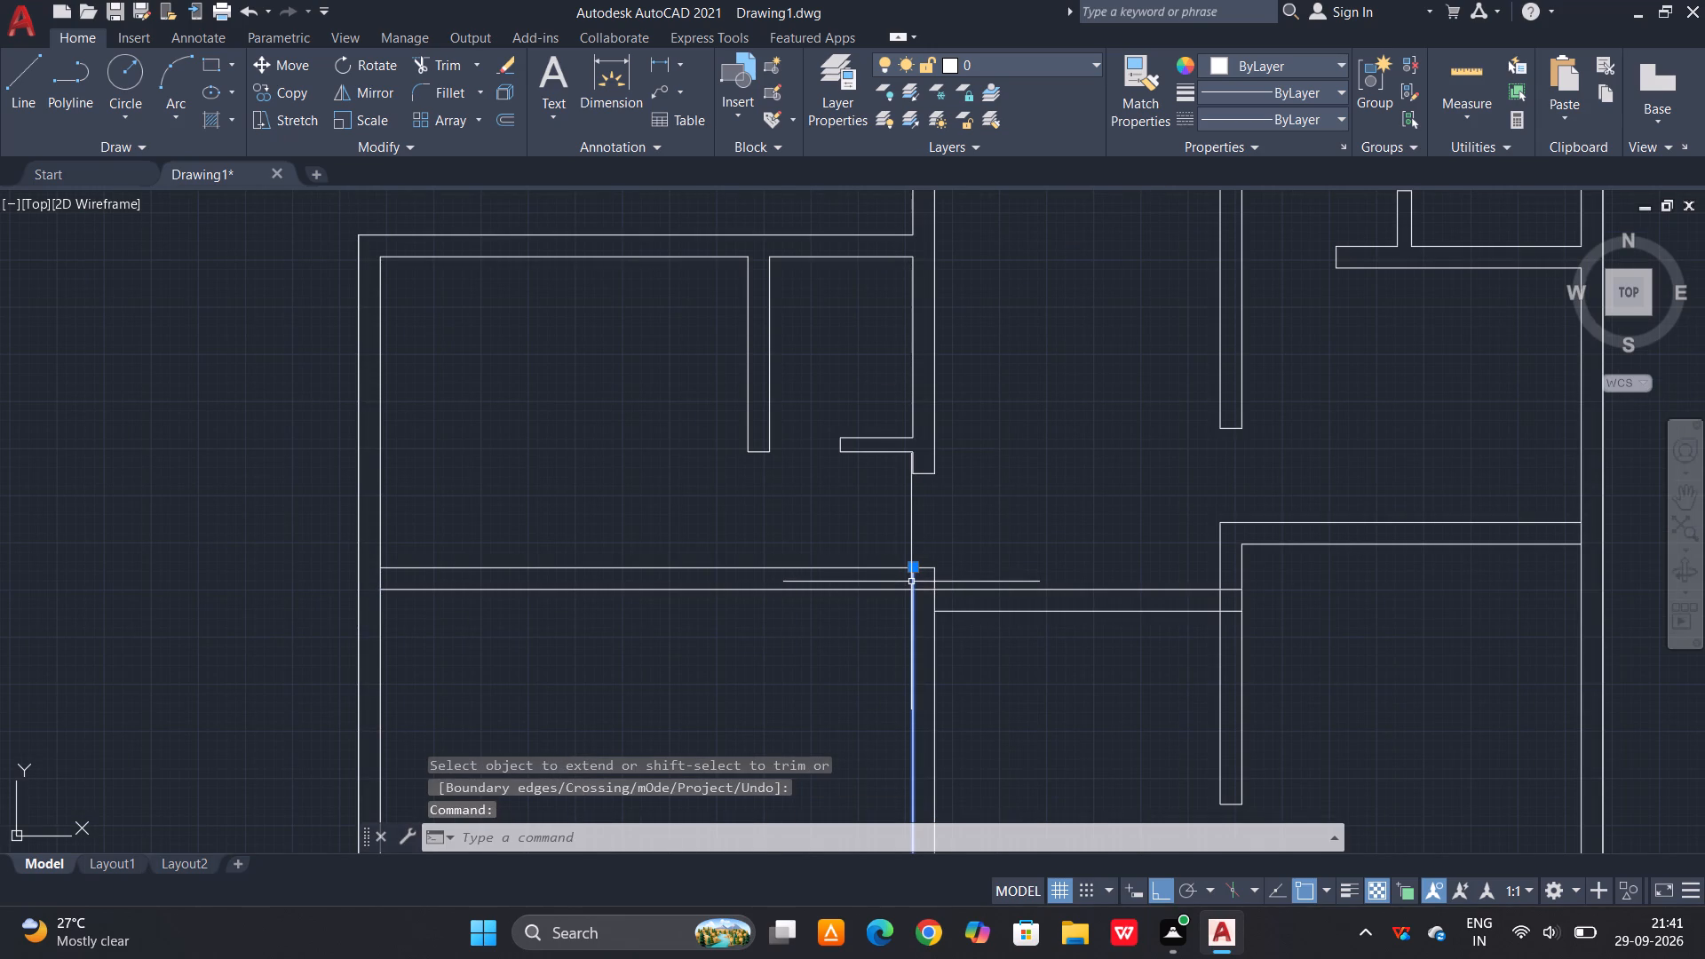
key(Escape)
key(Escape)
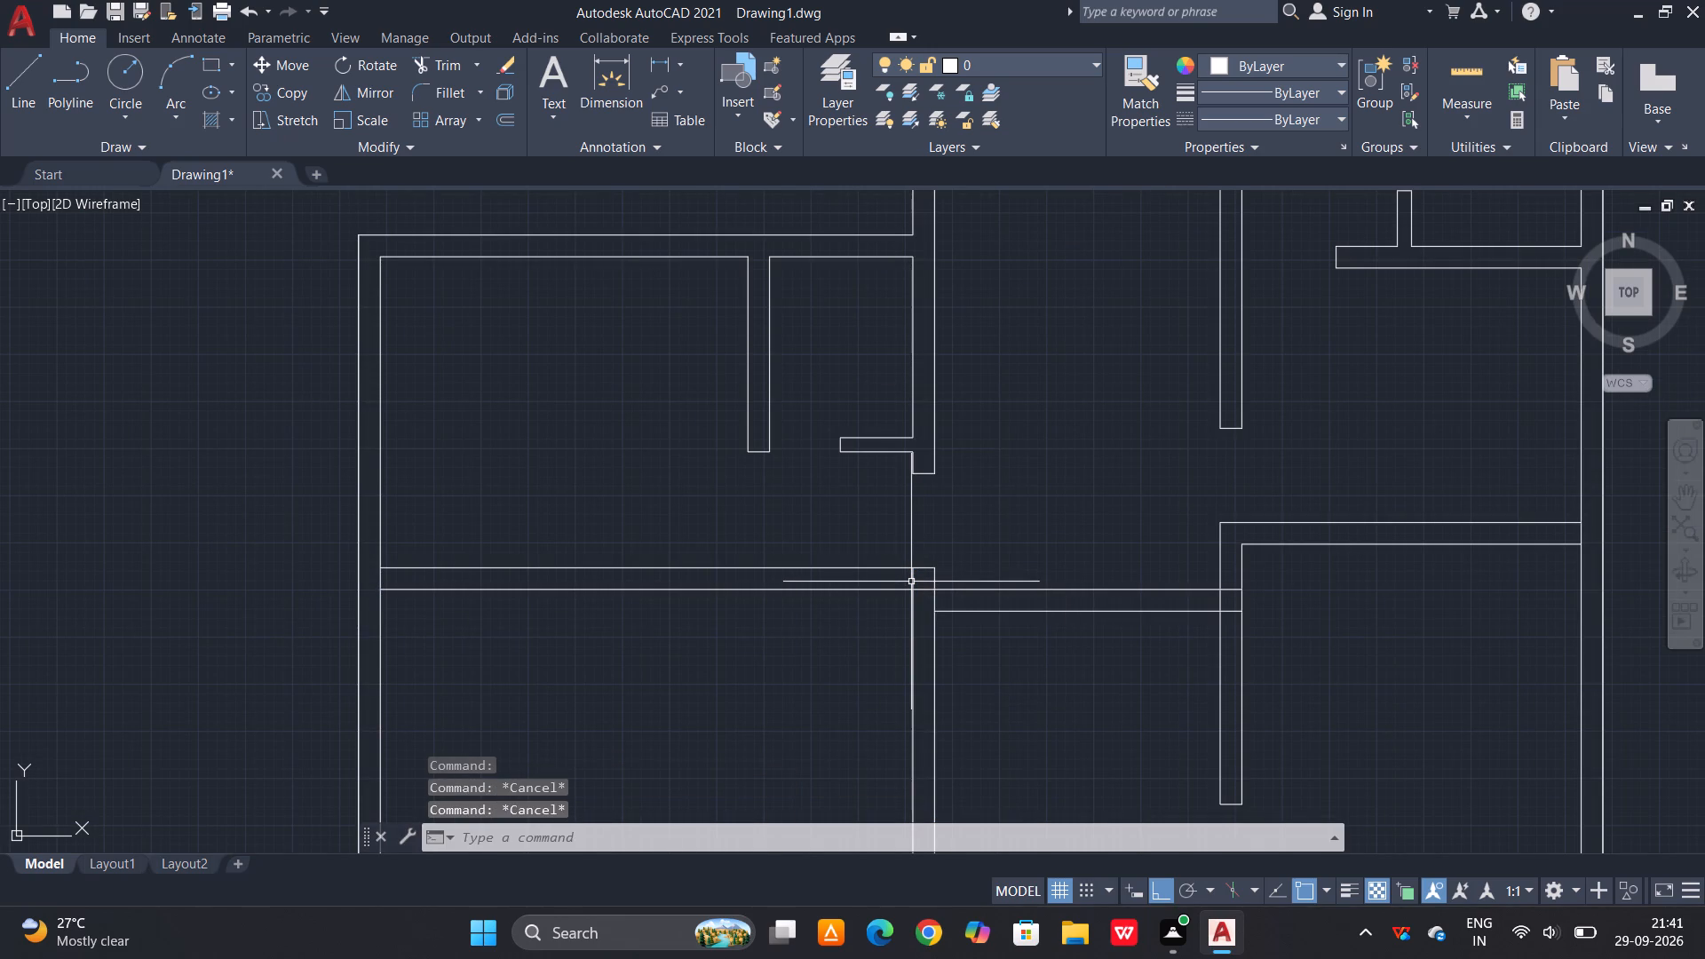
Trim the vertical wall line's piece between the two lines of the left block's cross wall.
text(TR)
key(space)
key(space)
scroll(914, 581, up, 3)
click(915, 581)
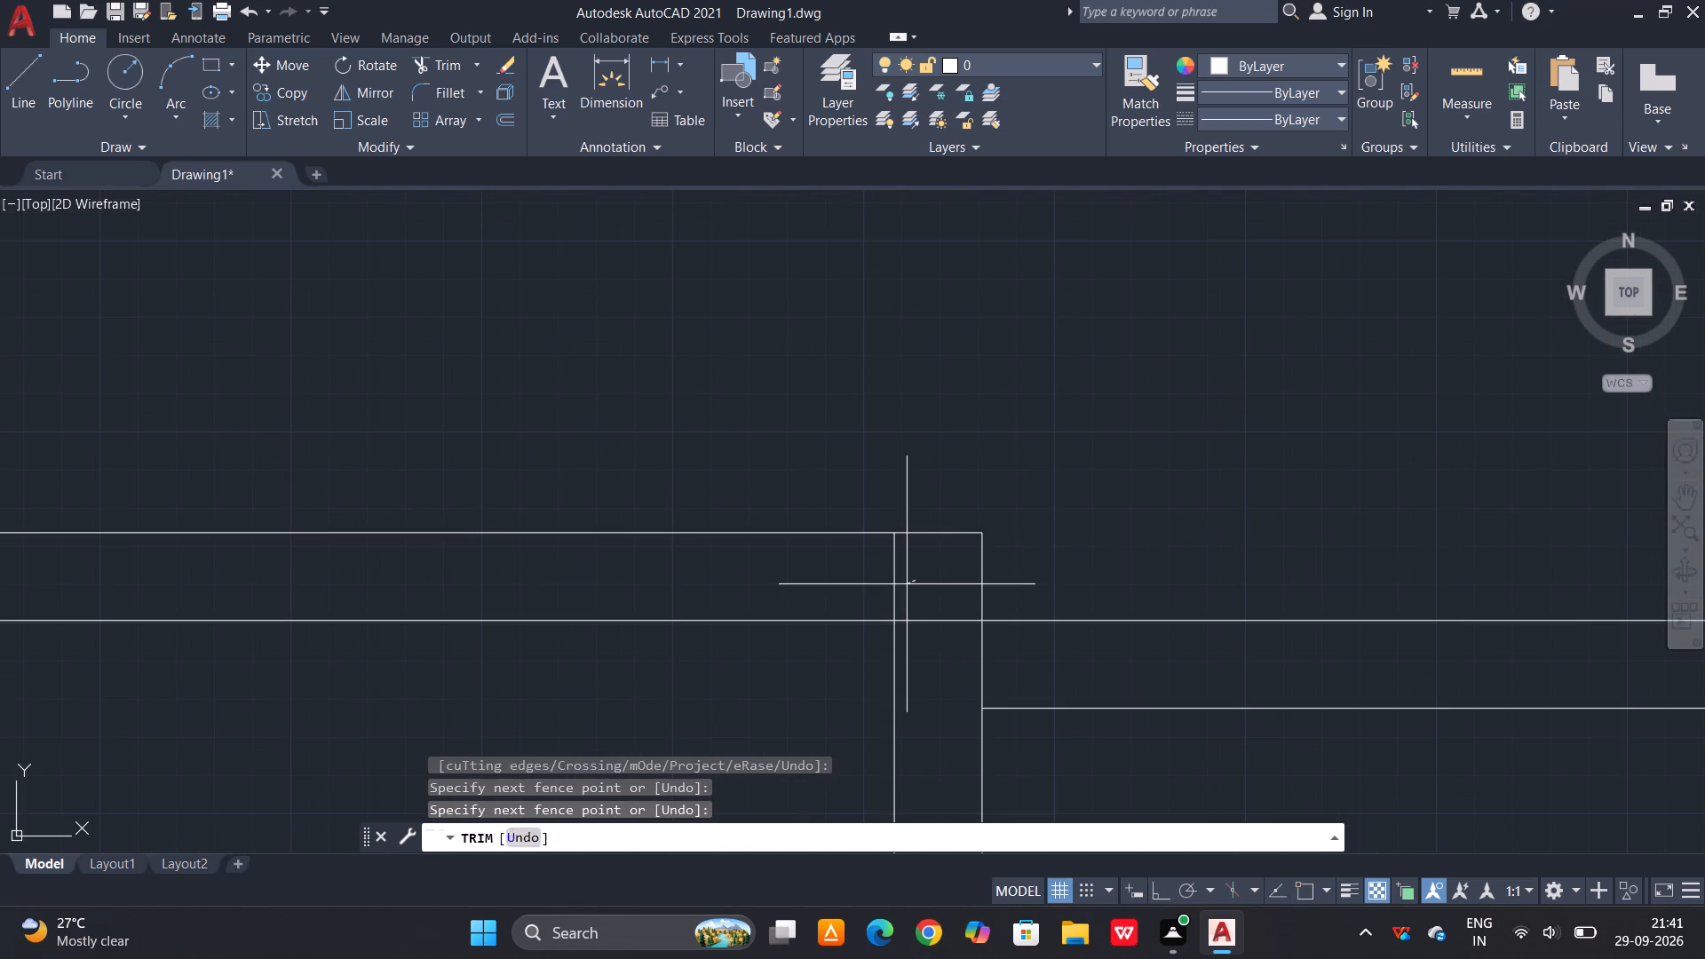
click(889, 591)
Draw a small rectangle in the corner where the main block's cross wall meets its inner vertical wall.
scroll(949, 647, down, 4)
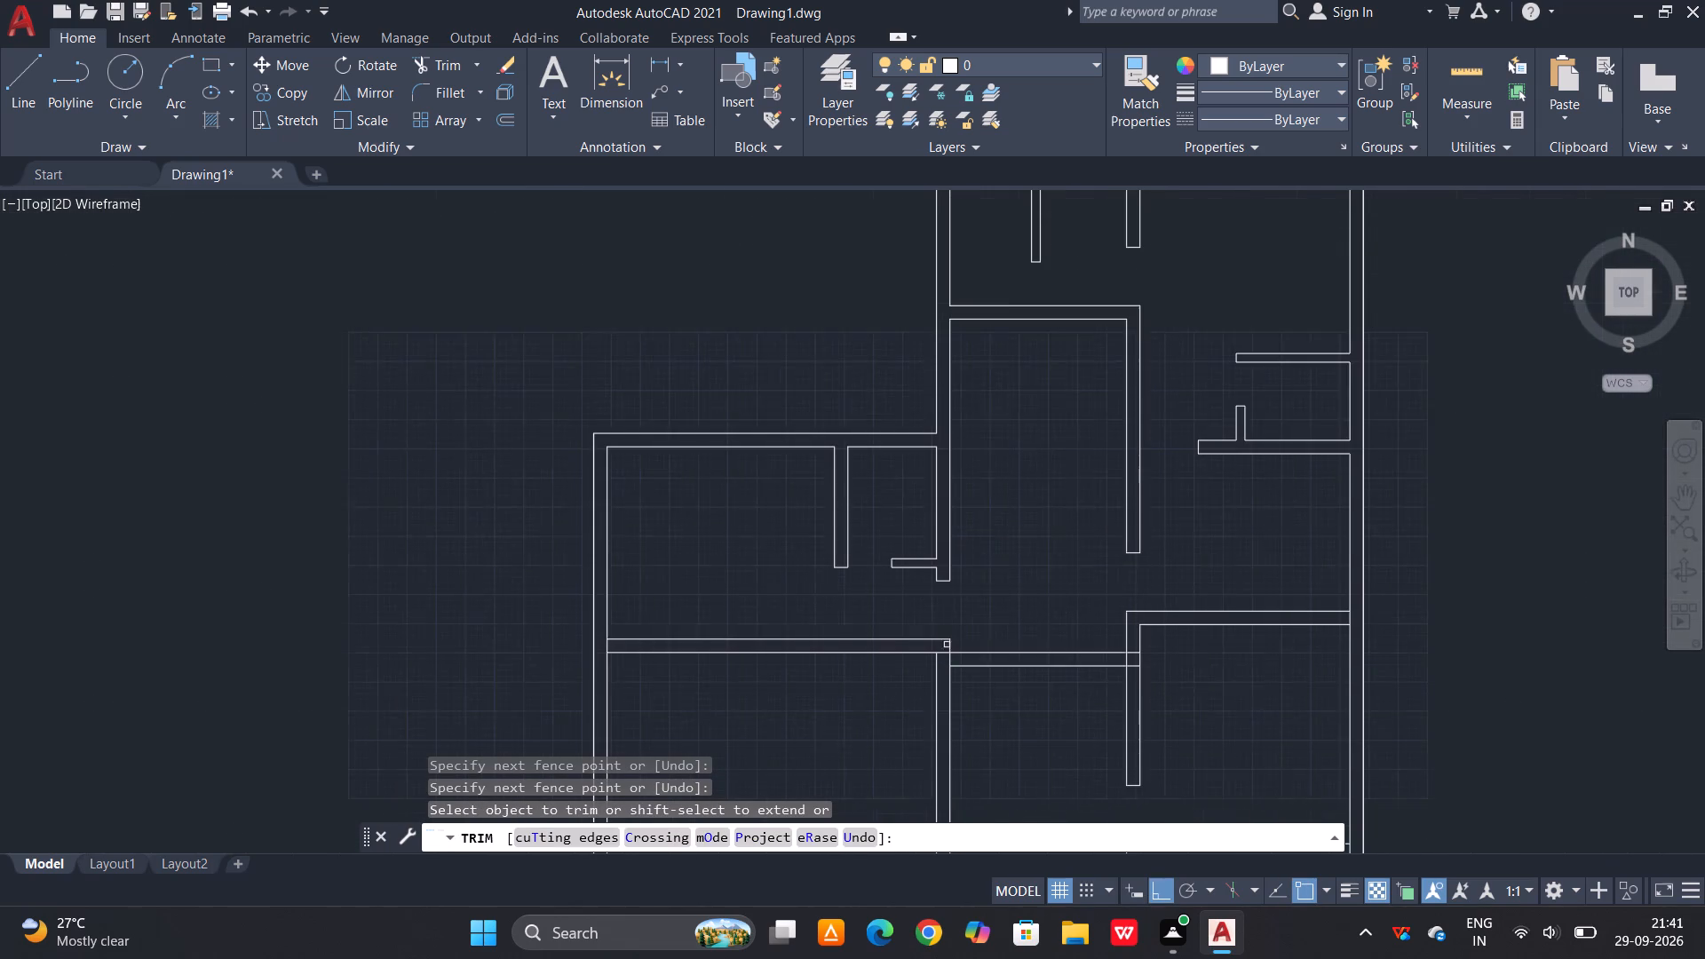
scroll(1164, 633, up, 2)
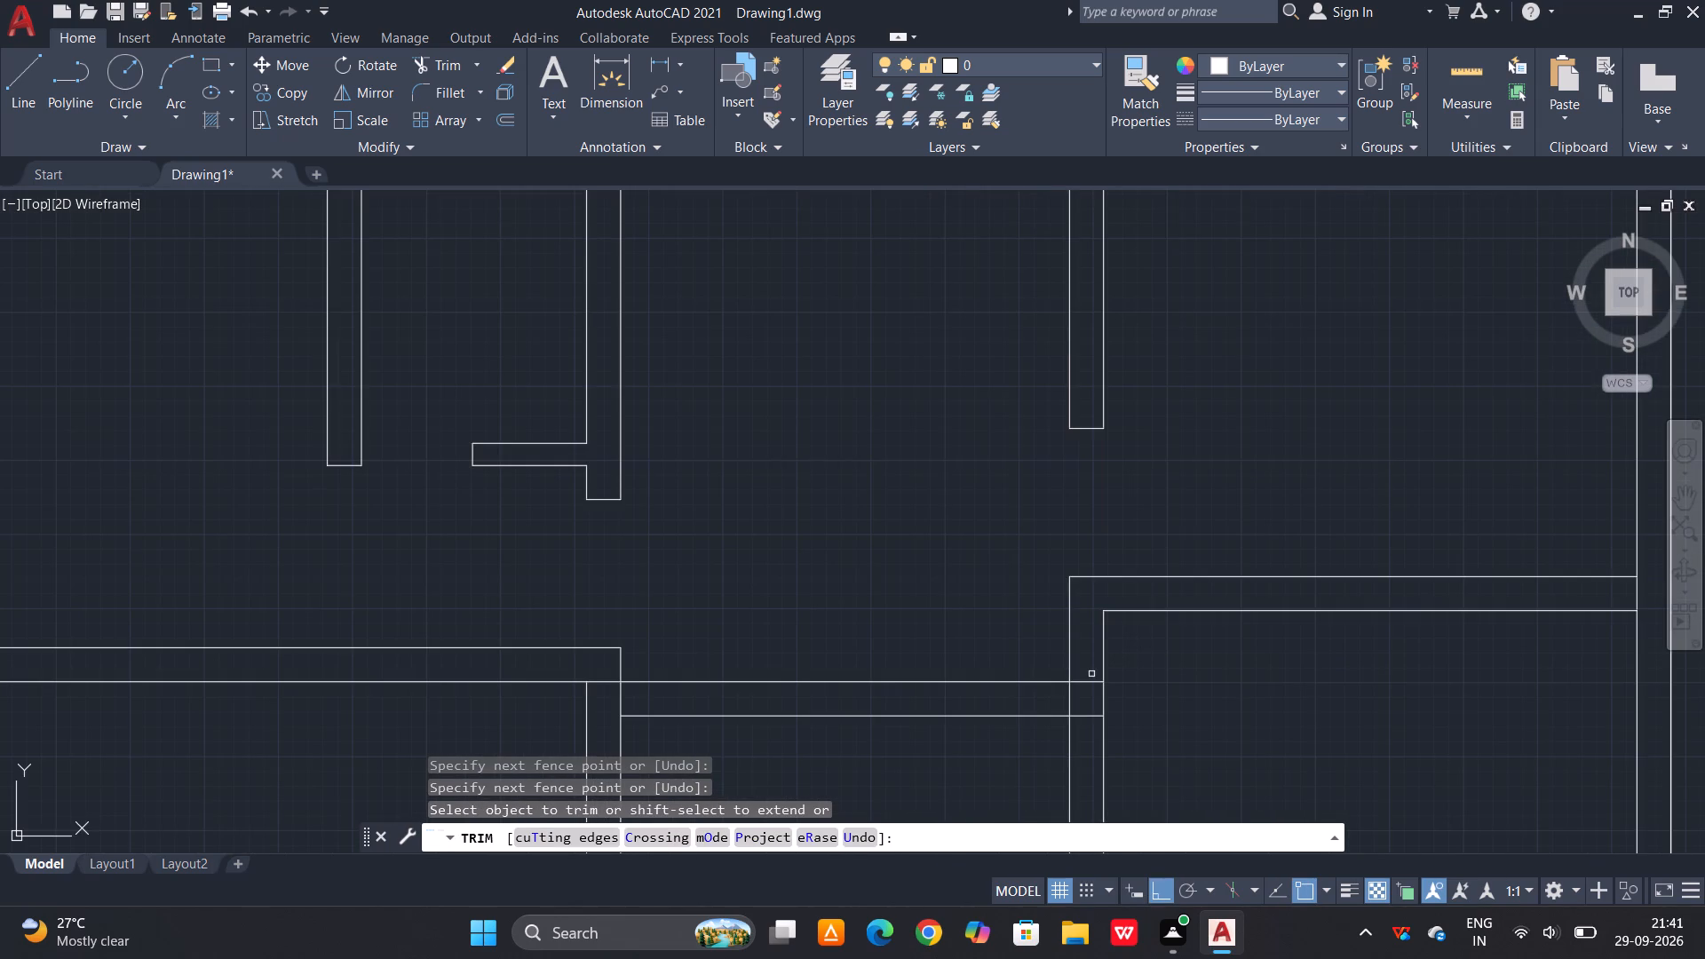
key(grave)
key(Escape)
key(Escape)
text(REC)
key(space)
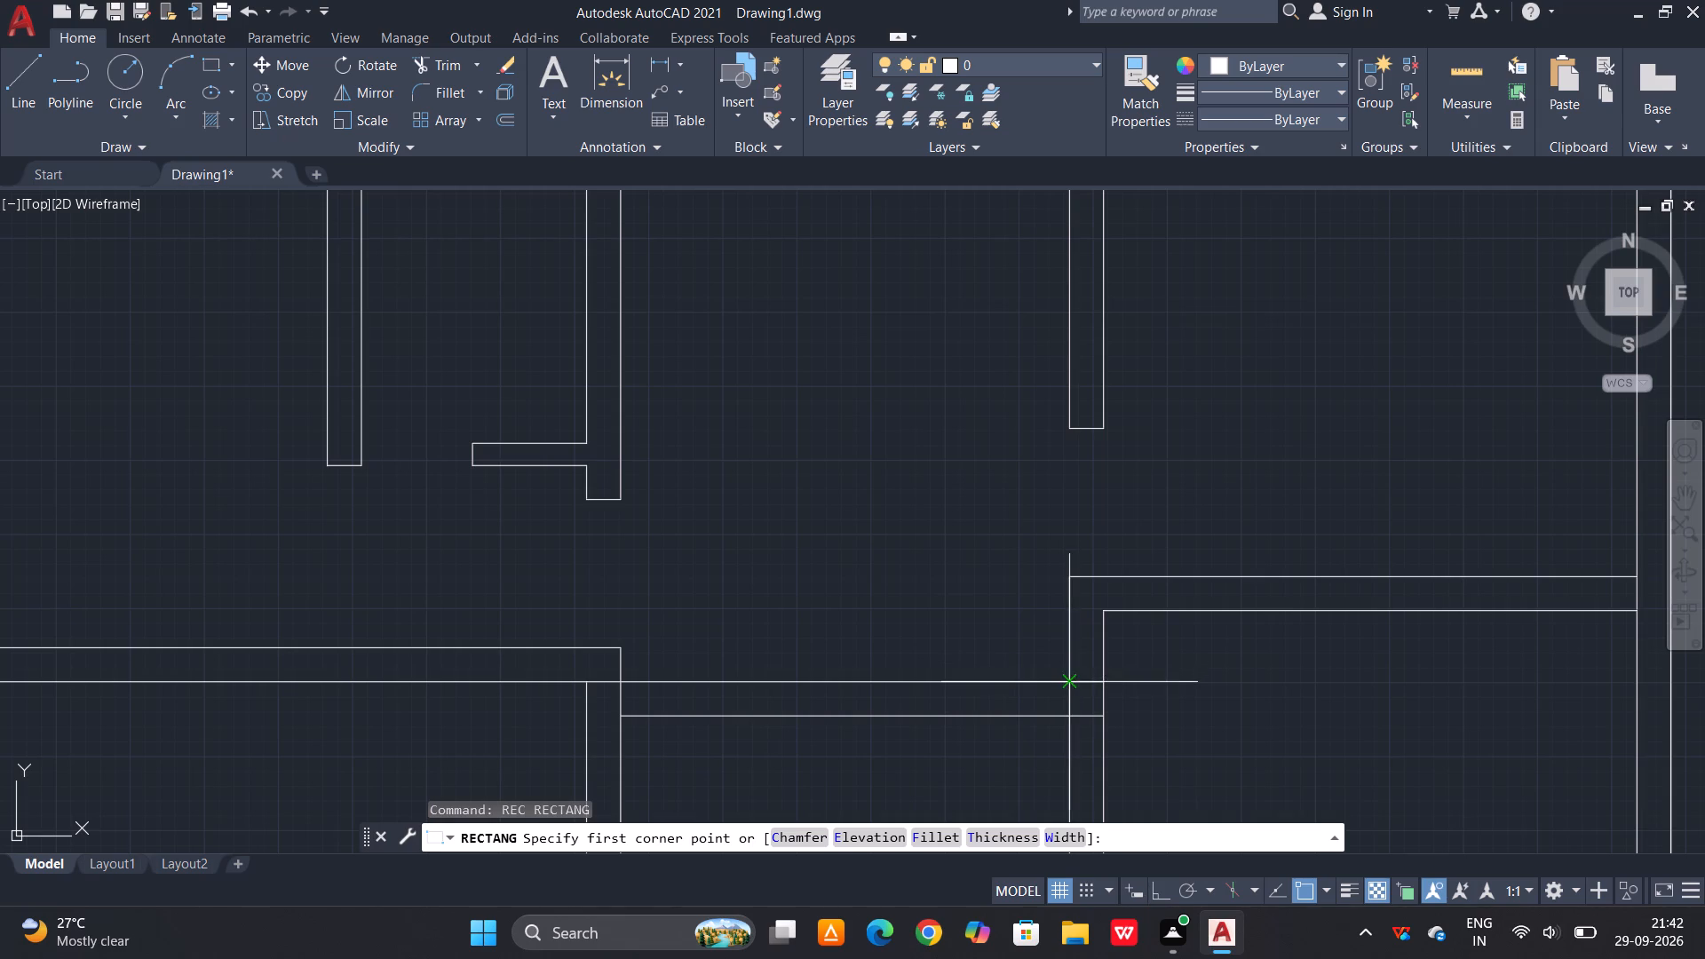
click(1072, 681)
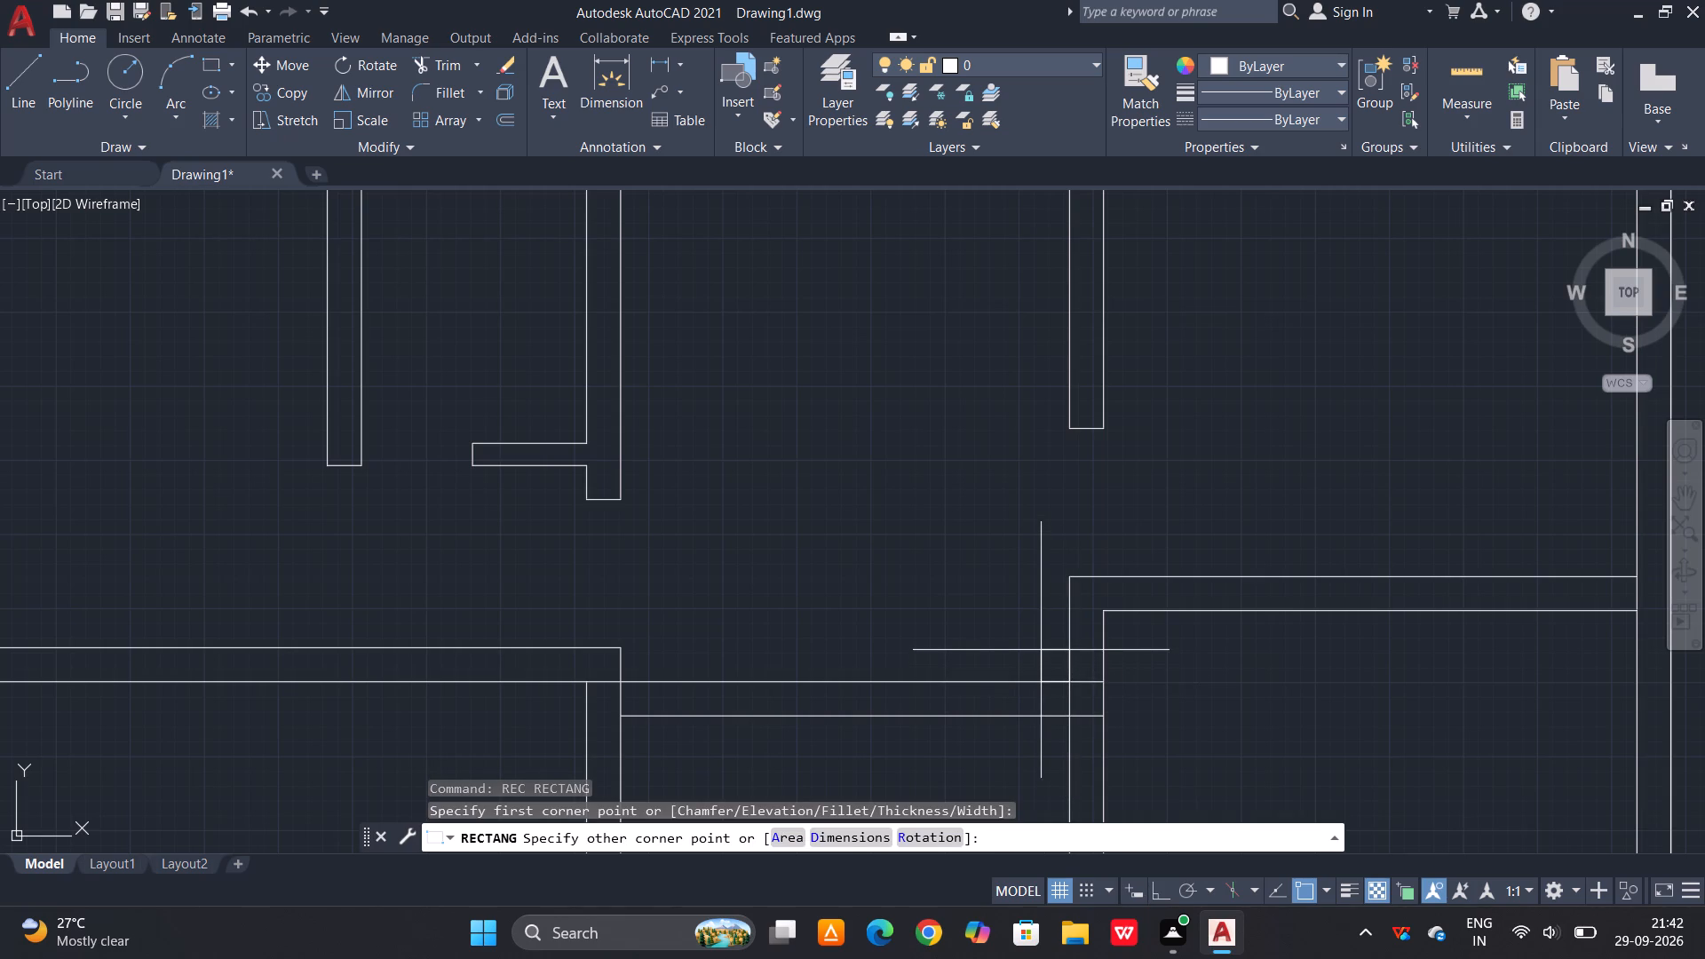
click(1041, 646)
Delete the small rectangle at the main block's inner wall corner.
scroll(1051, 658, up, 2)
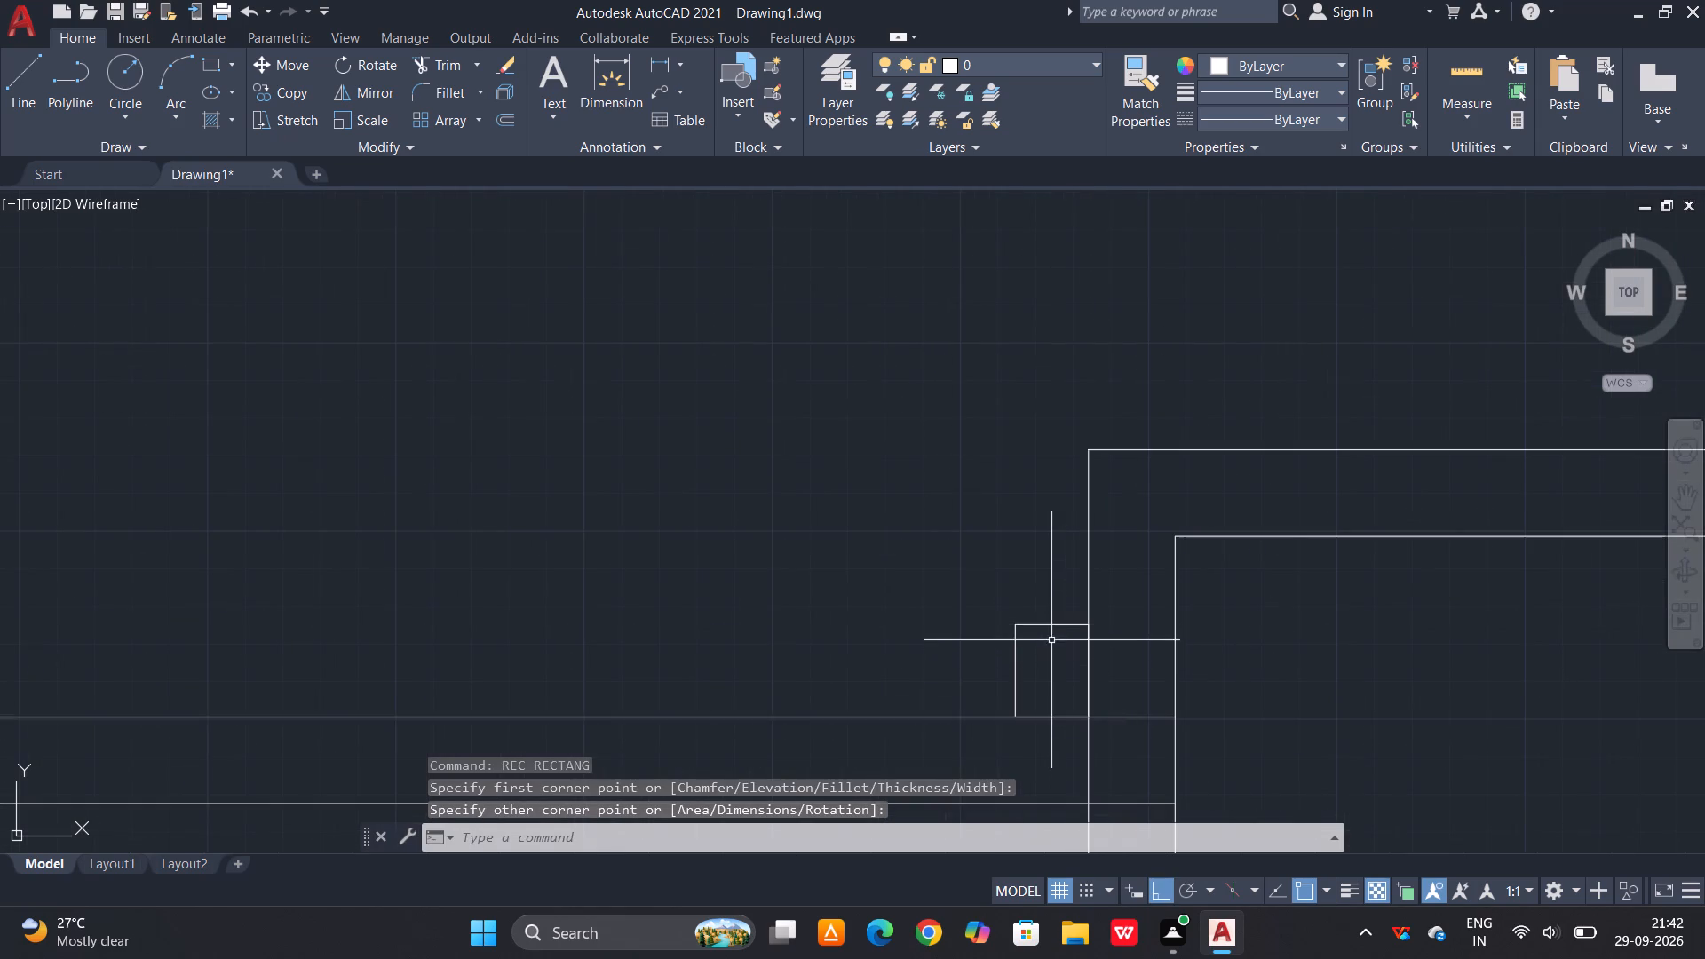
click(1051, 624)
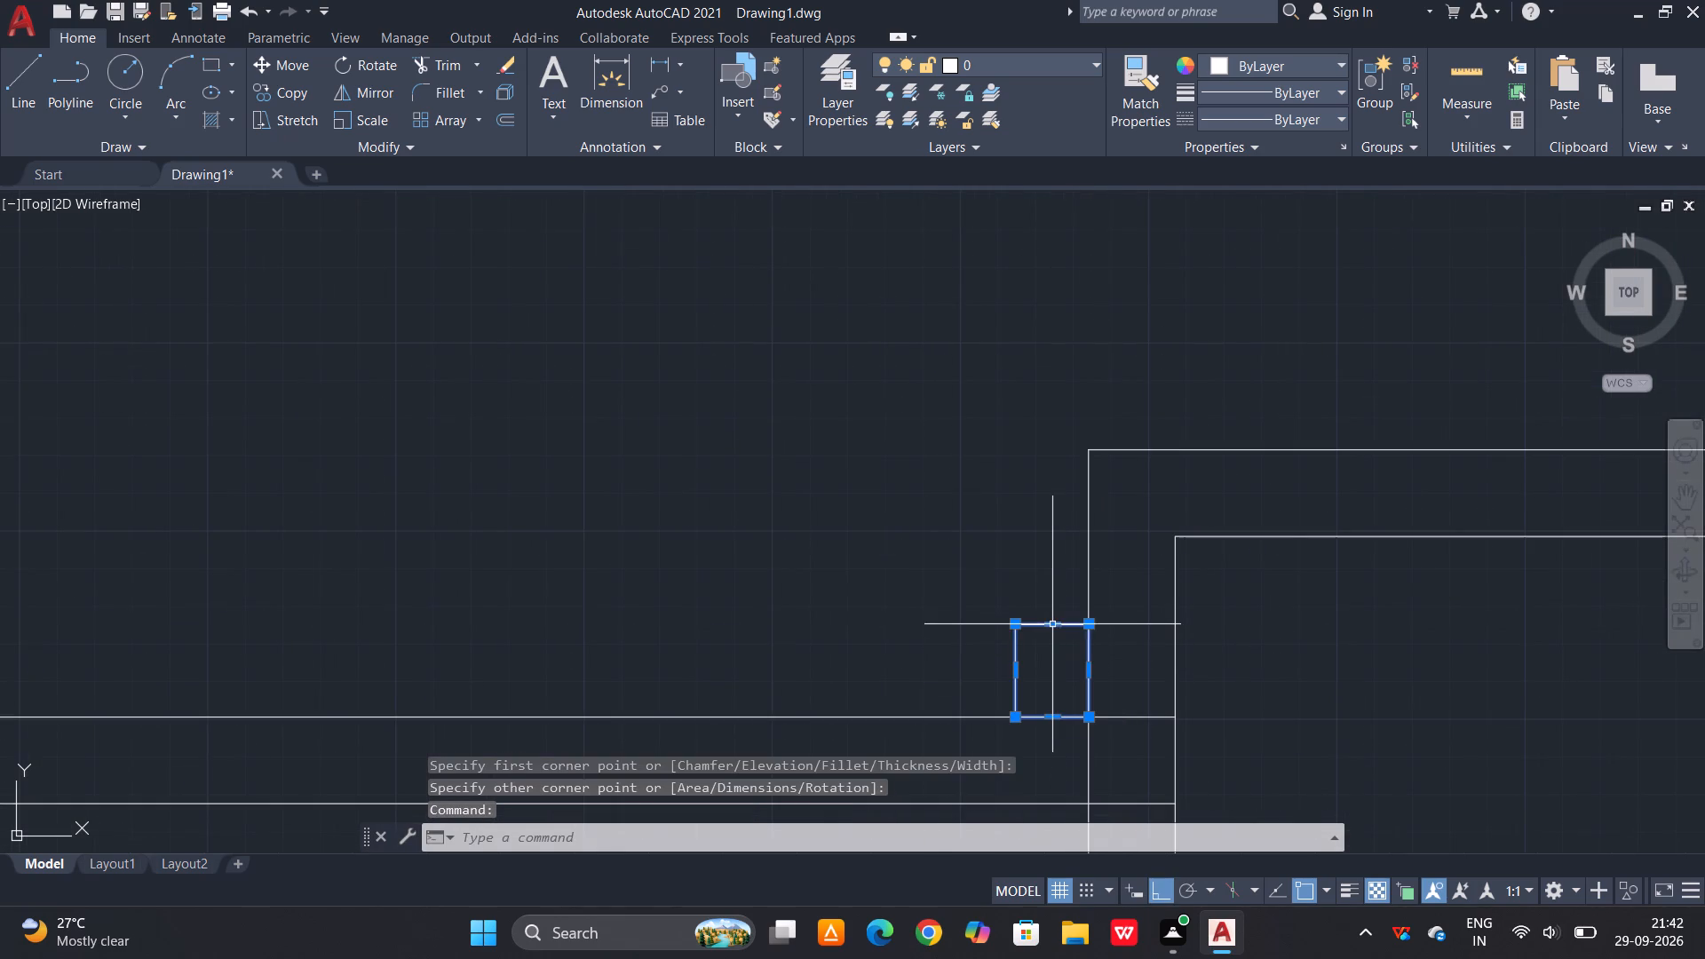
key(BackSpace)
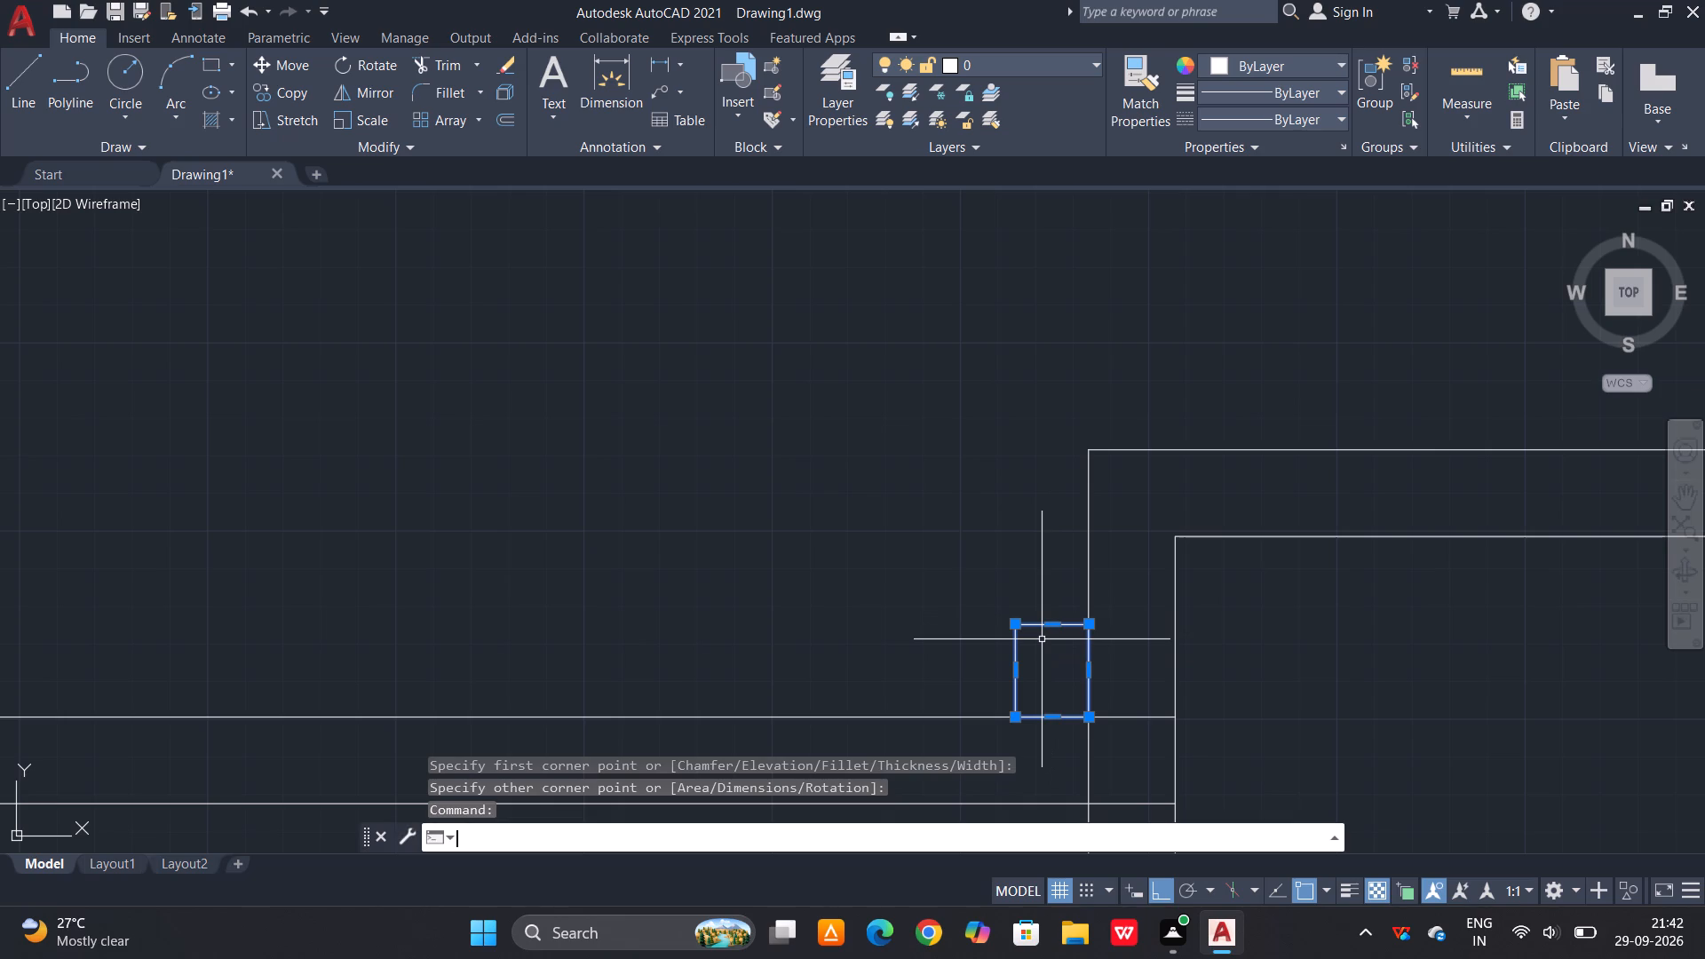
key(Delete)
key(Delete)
Extend the upper line of the left block's cross wall to the main block's inner vertical wall.
scroll(993, 634, down, 2)
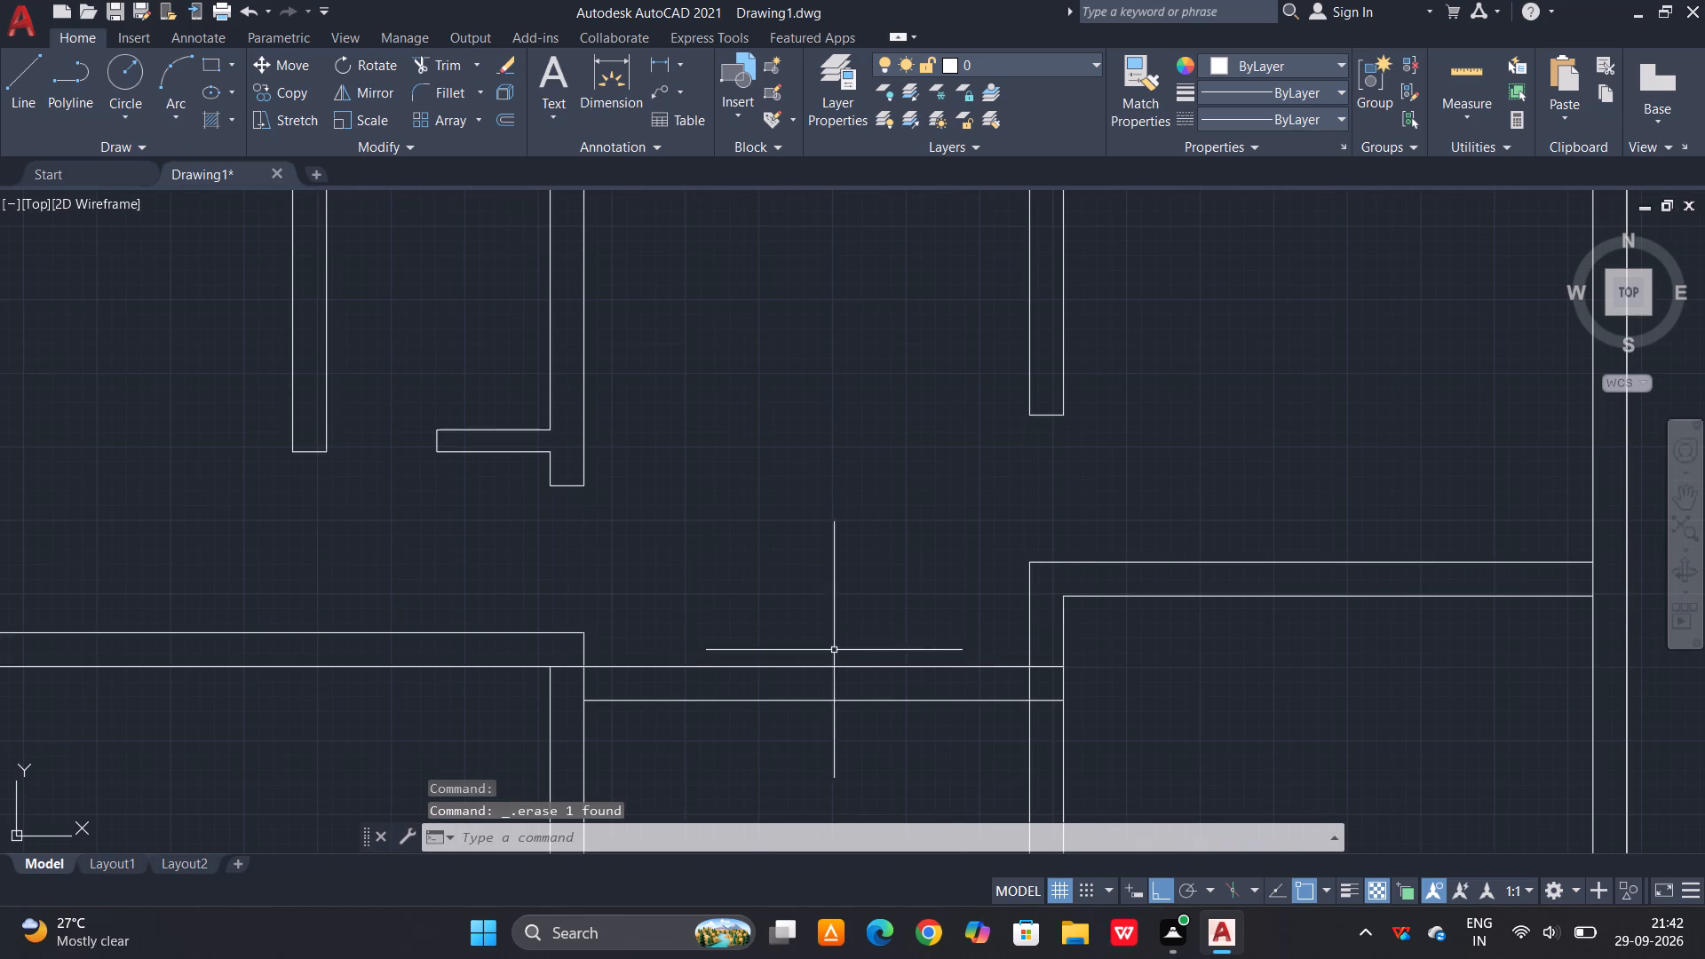
key(e)
key(x)
key(space)
key(space)
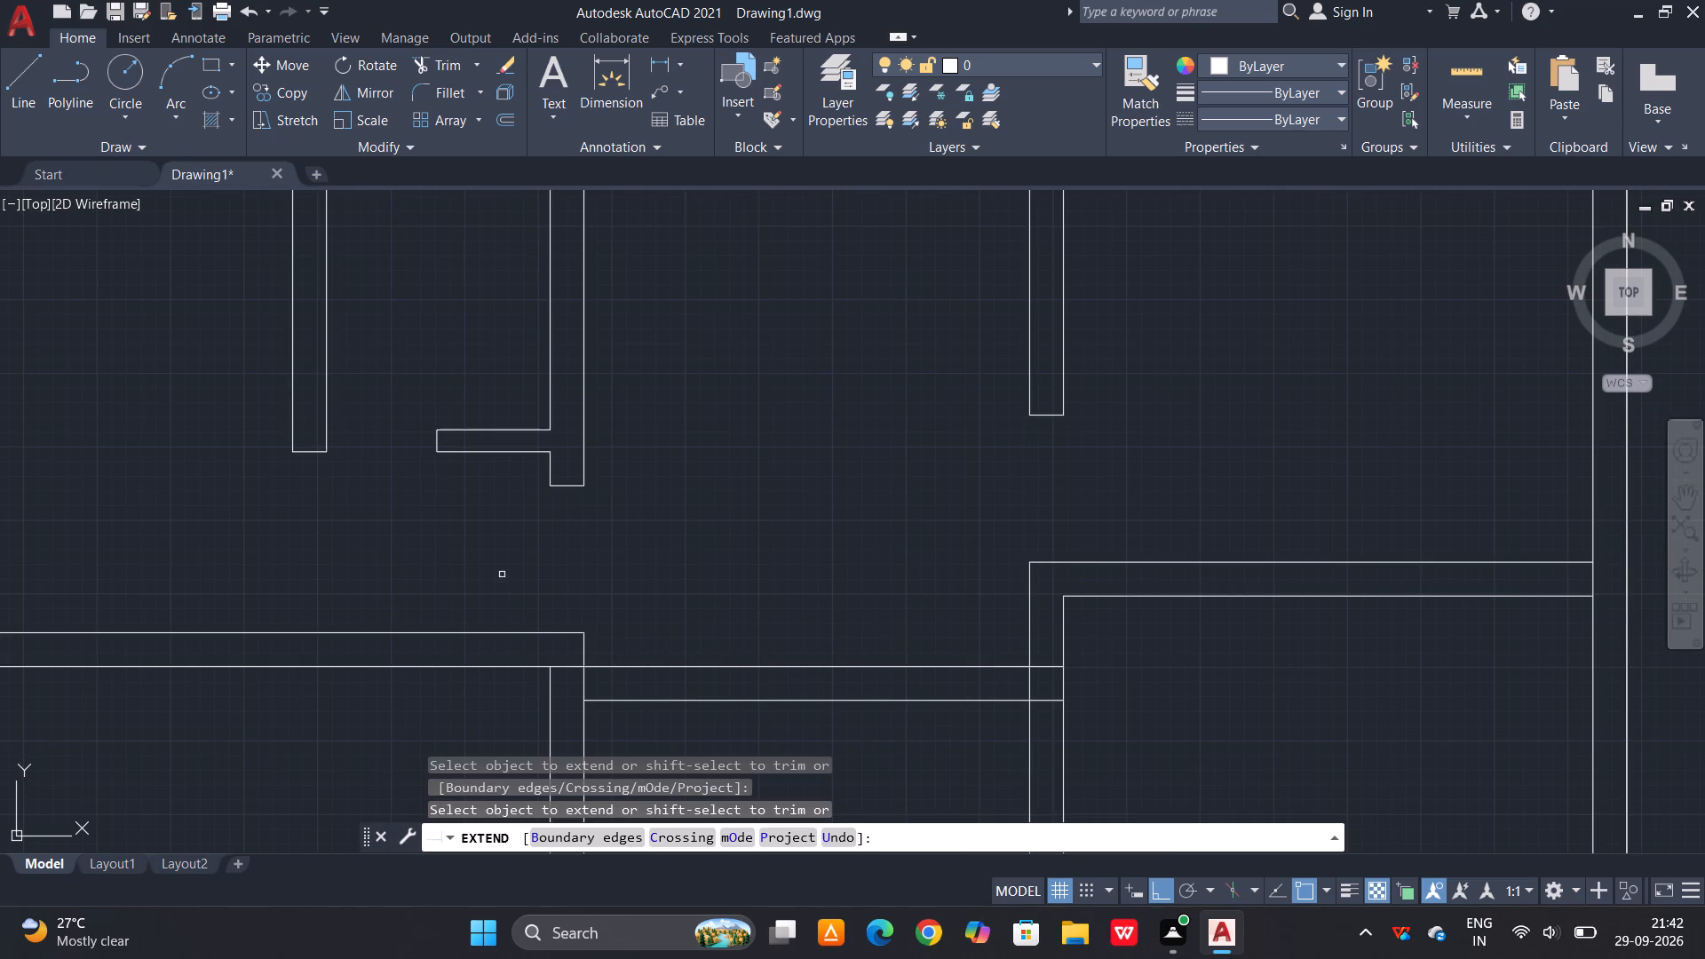
click(553, 634)
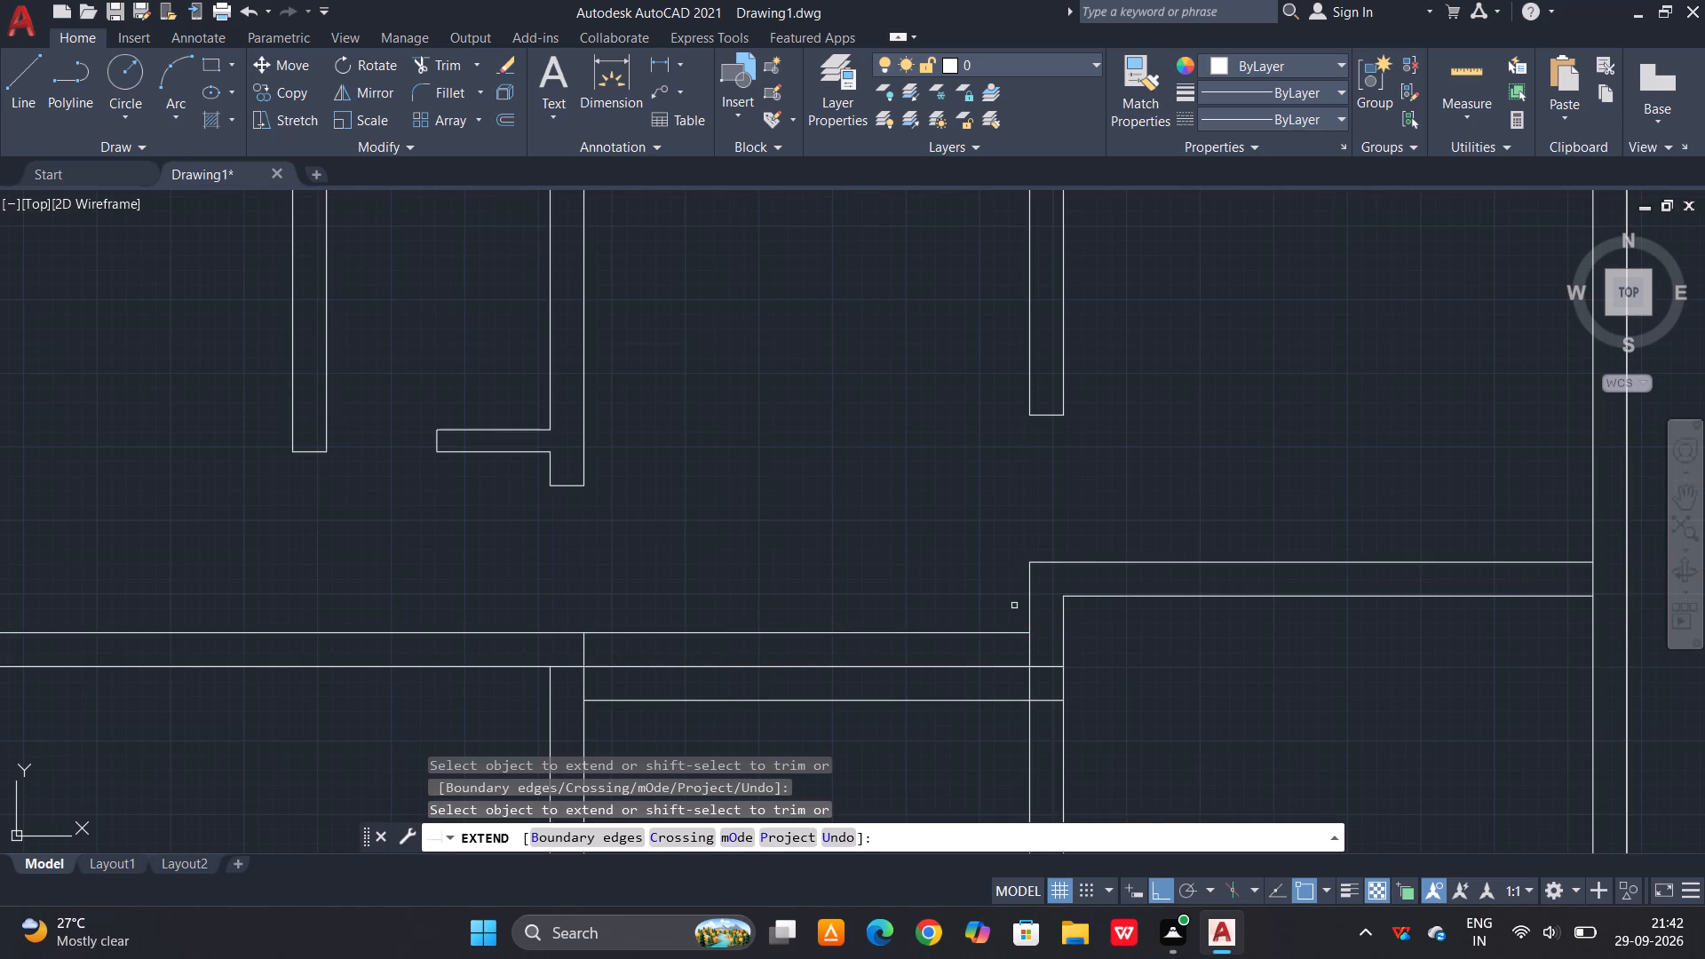
key(Escape)
key(Escape)
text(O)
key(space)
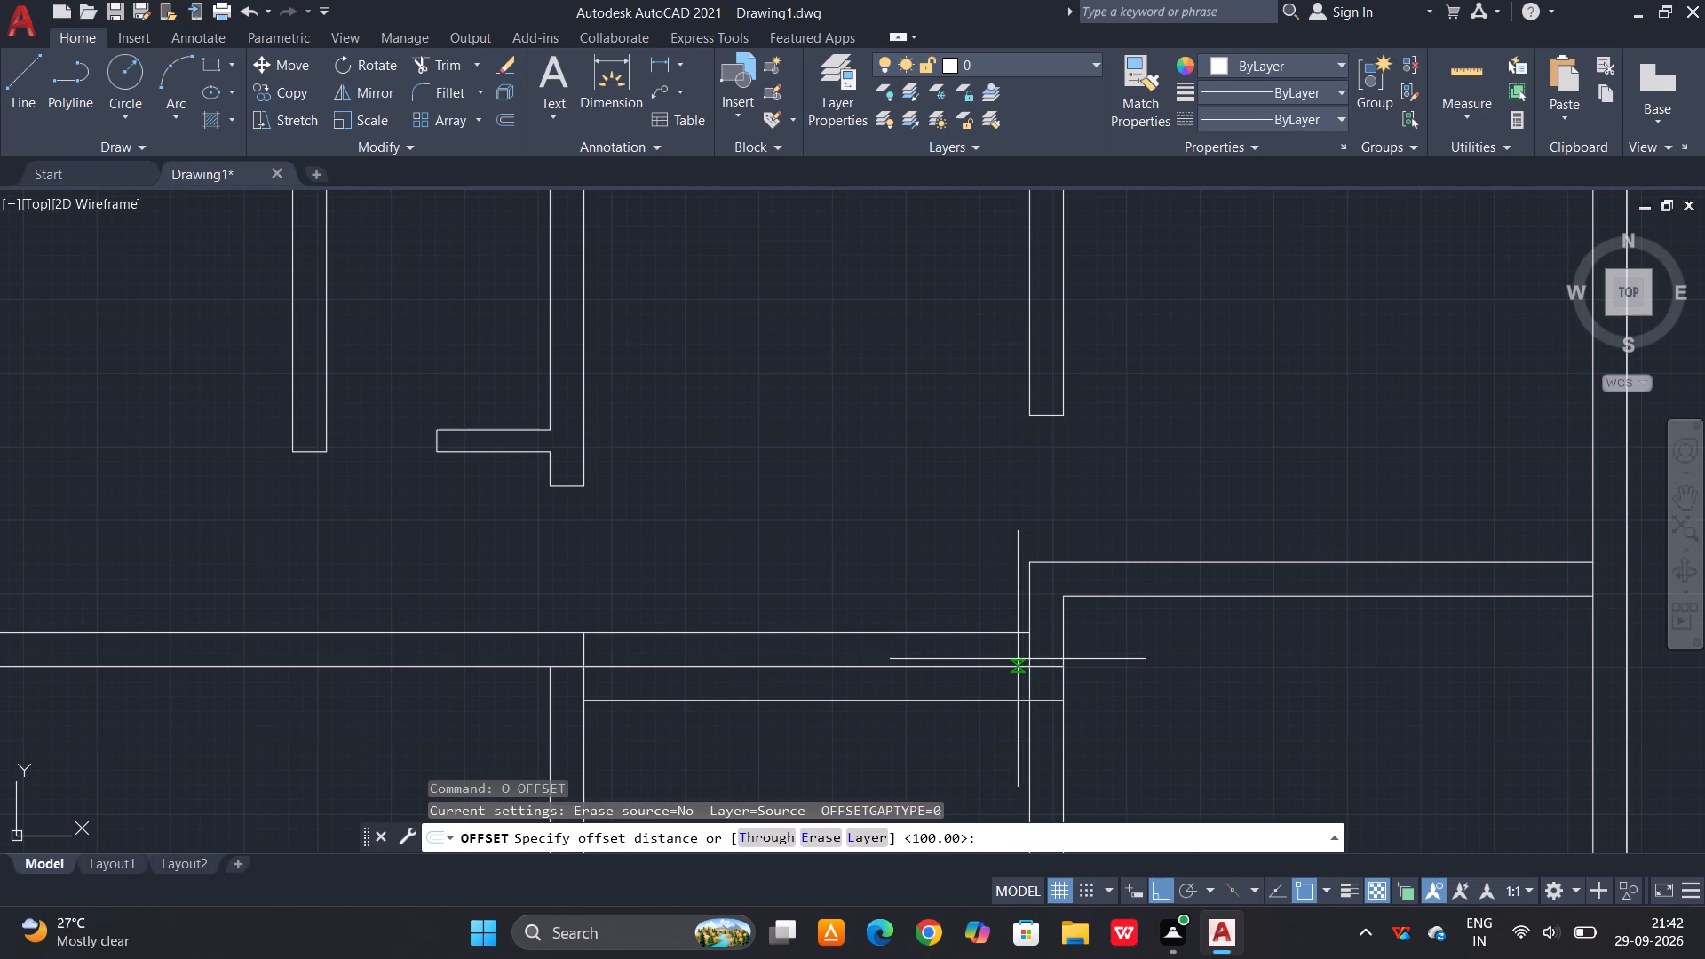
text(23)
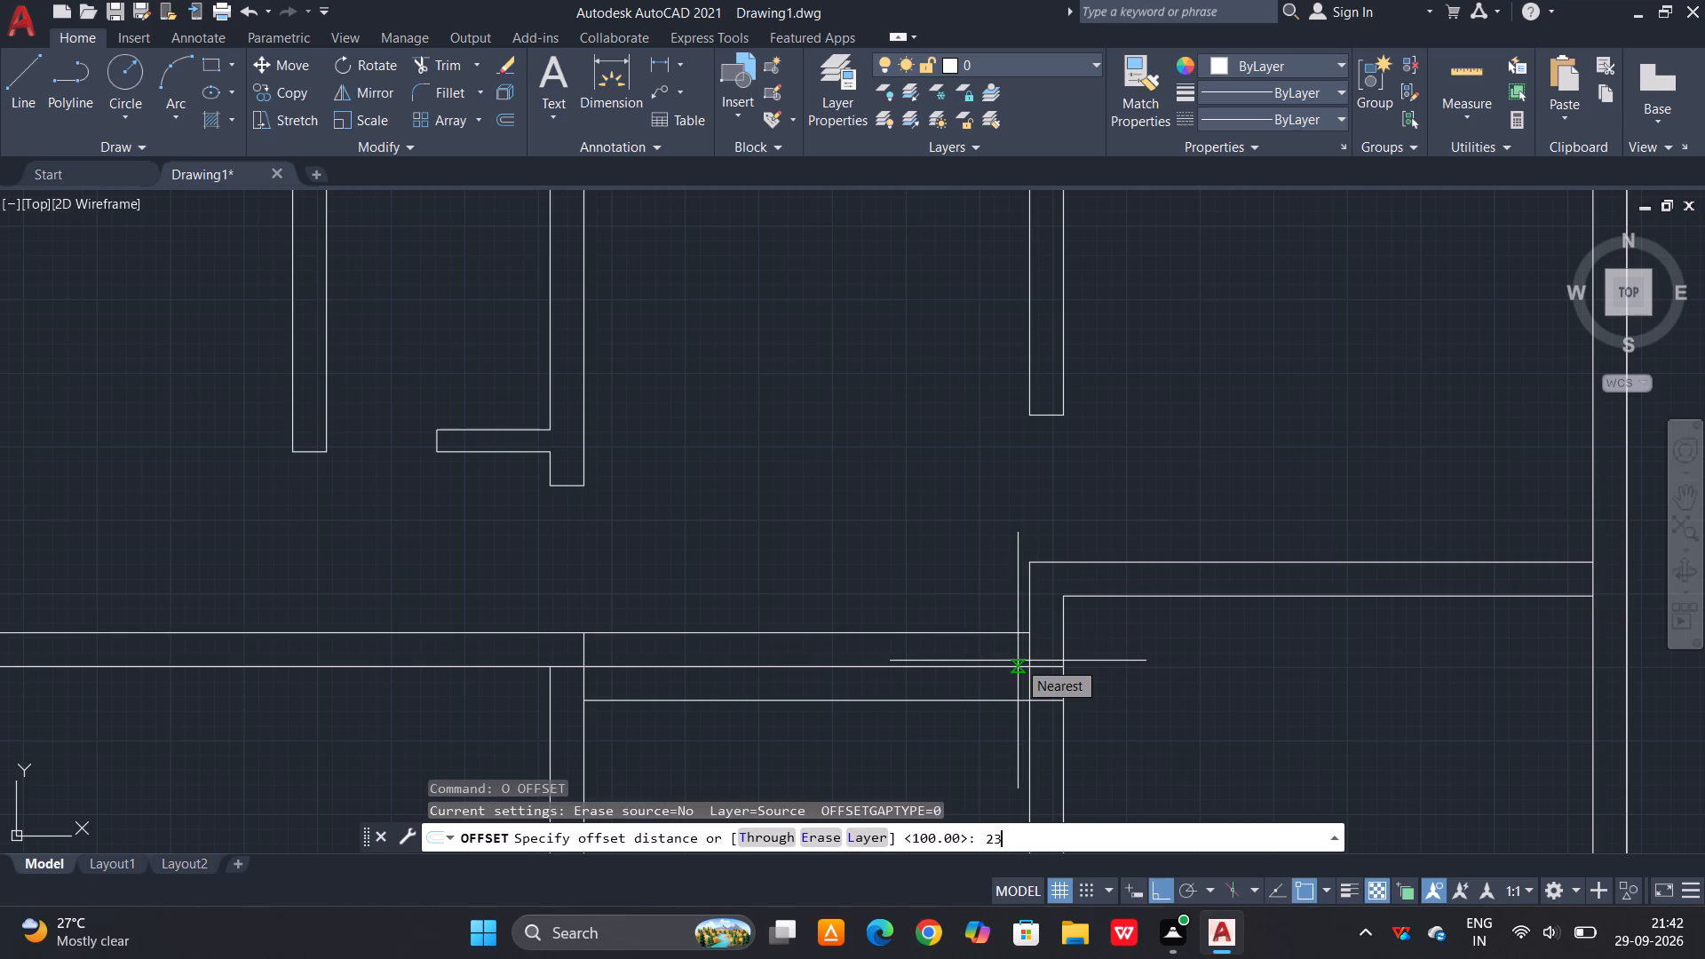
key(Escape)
Offset the near line of the main block's inner vertical wall 20 units toward the left block.
text(O 20)
key(space)
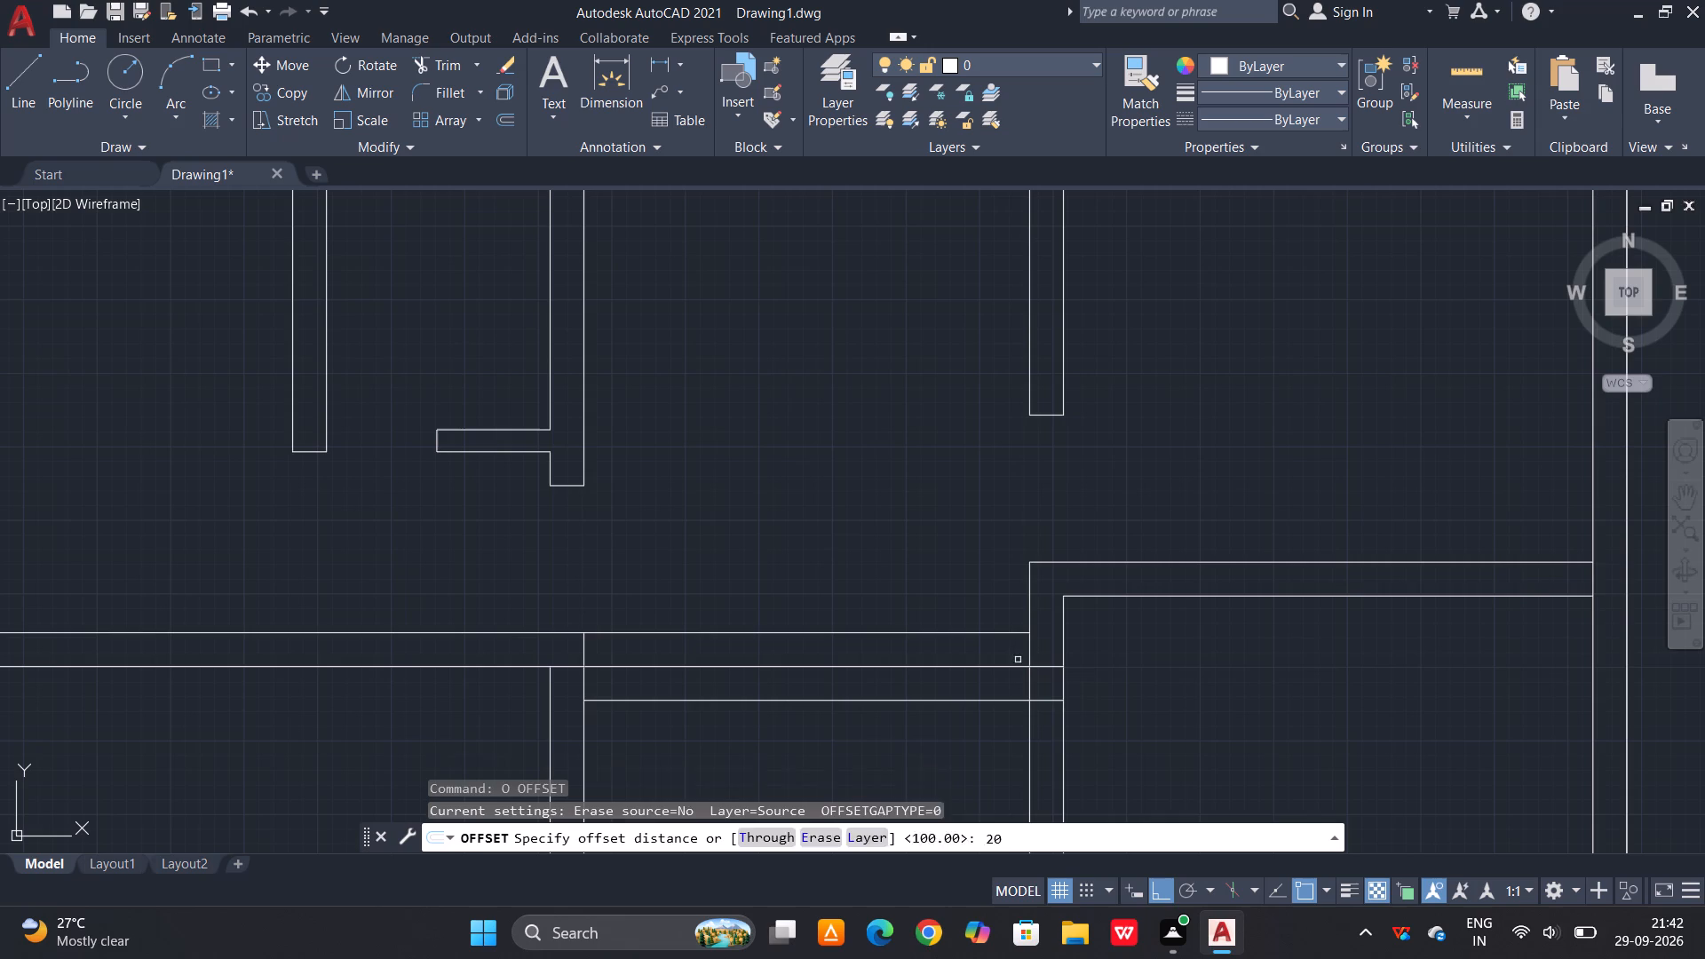
click(1027, 637)
click(986, 637)
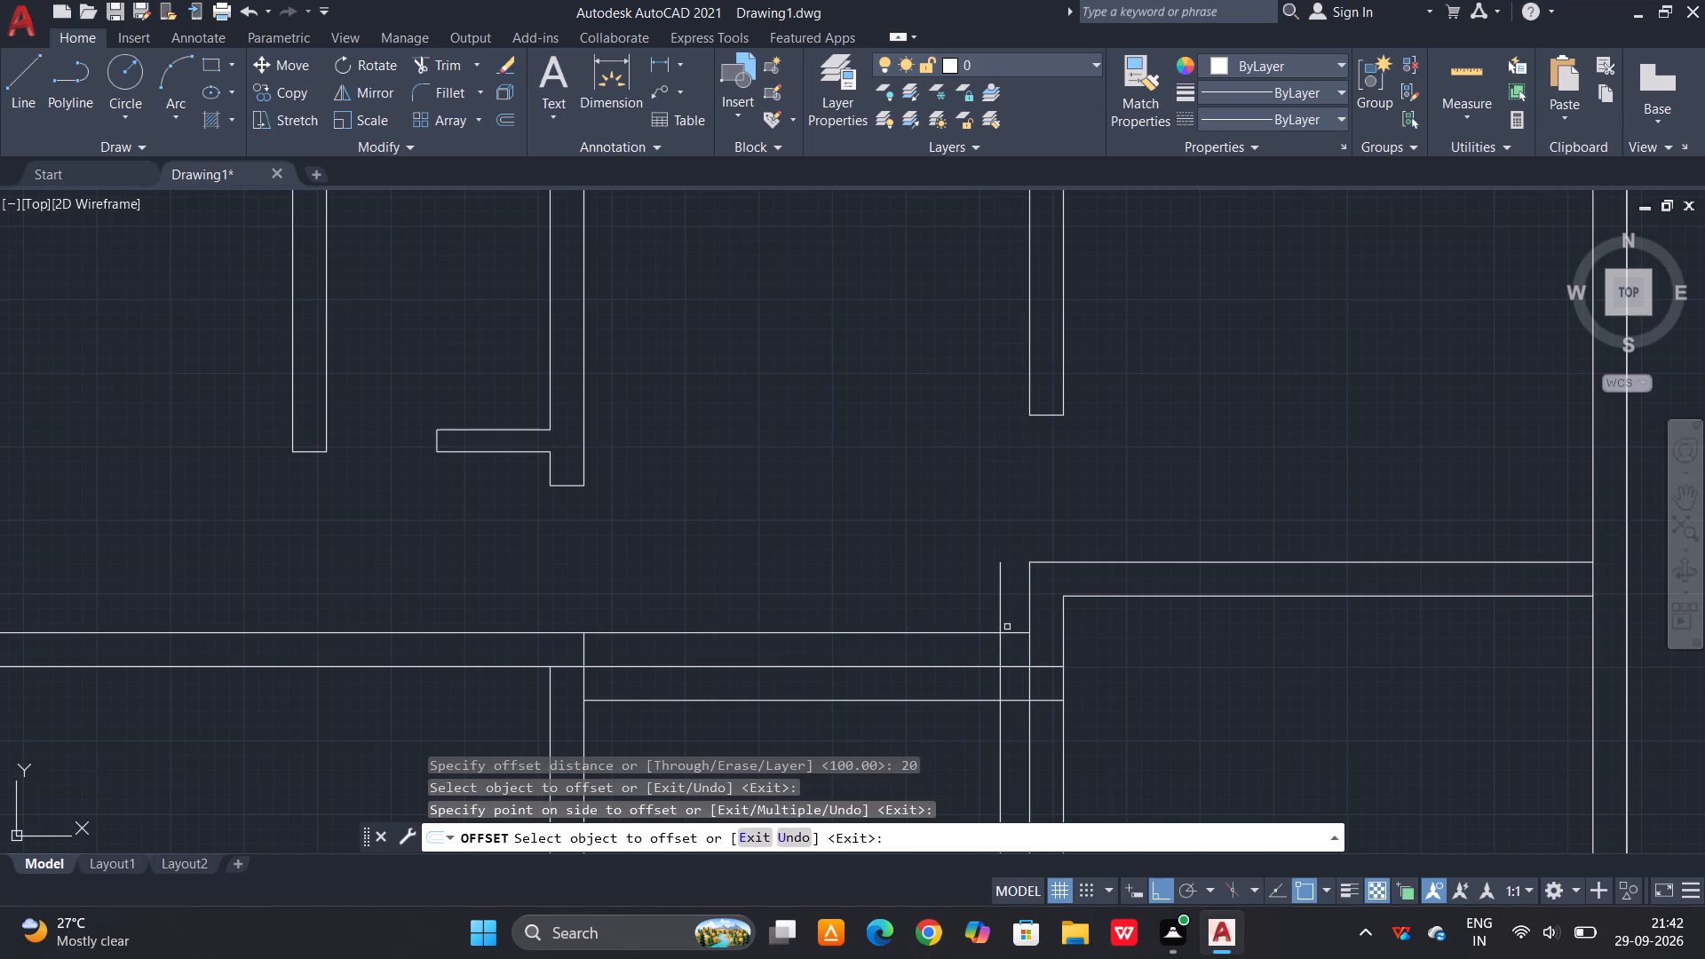
key(Escape)
key(Escape)
Trim the offset and cross-wall lines around the inner vertical wall to leave a 20-unit-wide stub beside it.
text(TR)
key(space)
key(space)
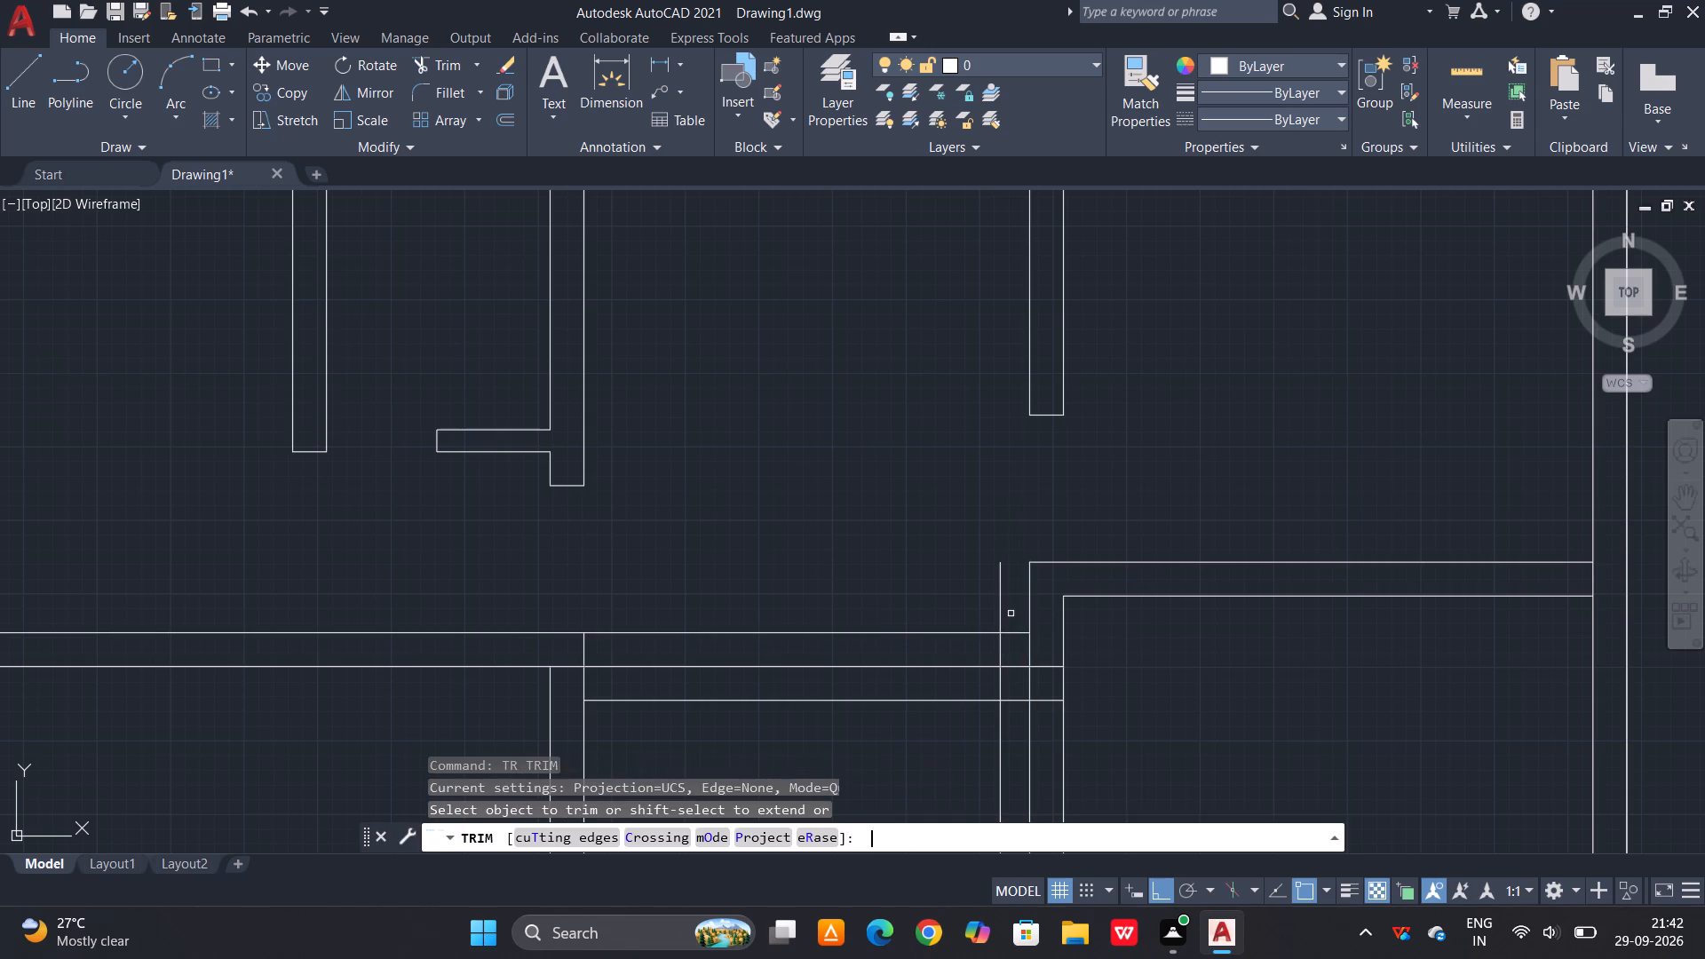
click(1011, 614)
click(993, 614)
click(1009, 606)
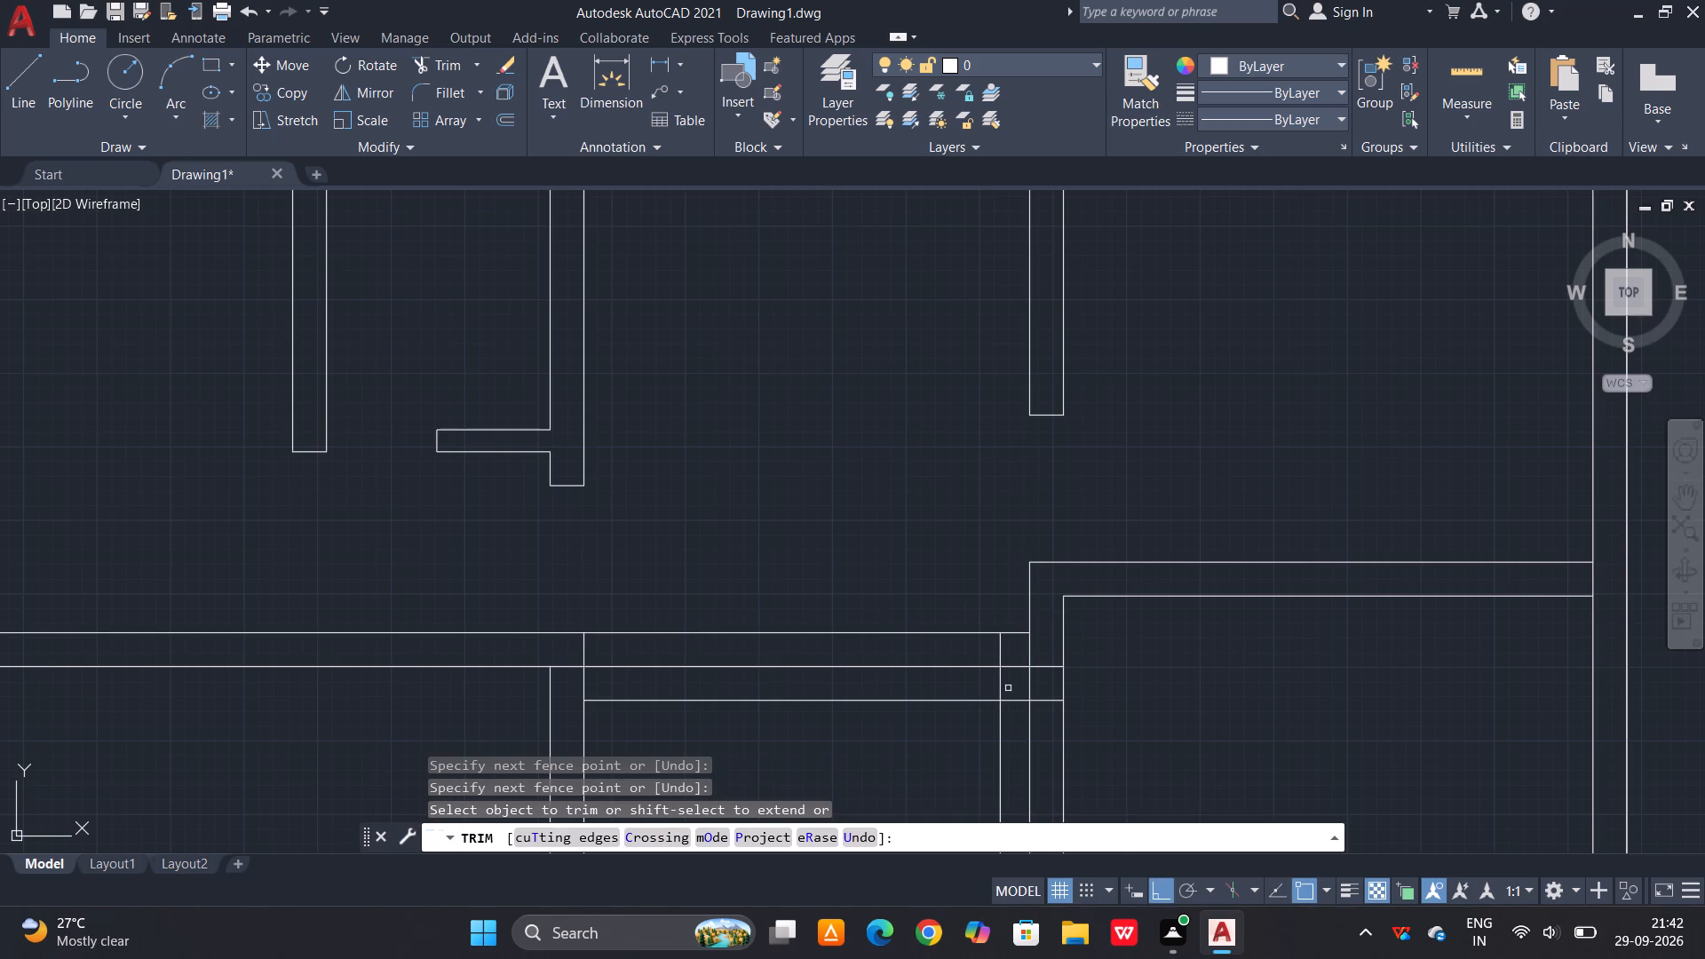
click(1007, 687)
click(984, 684)
drag(957, 609, 952, 633)
click(943, 680)
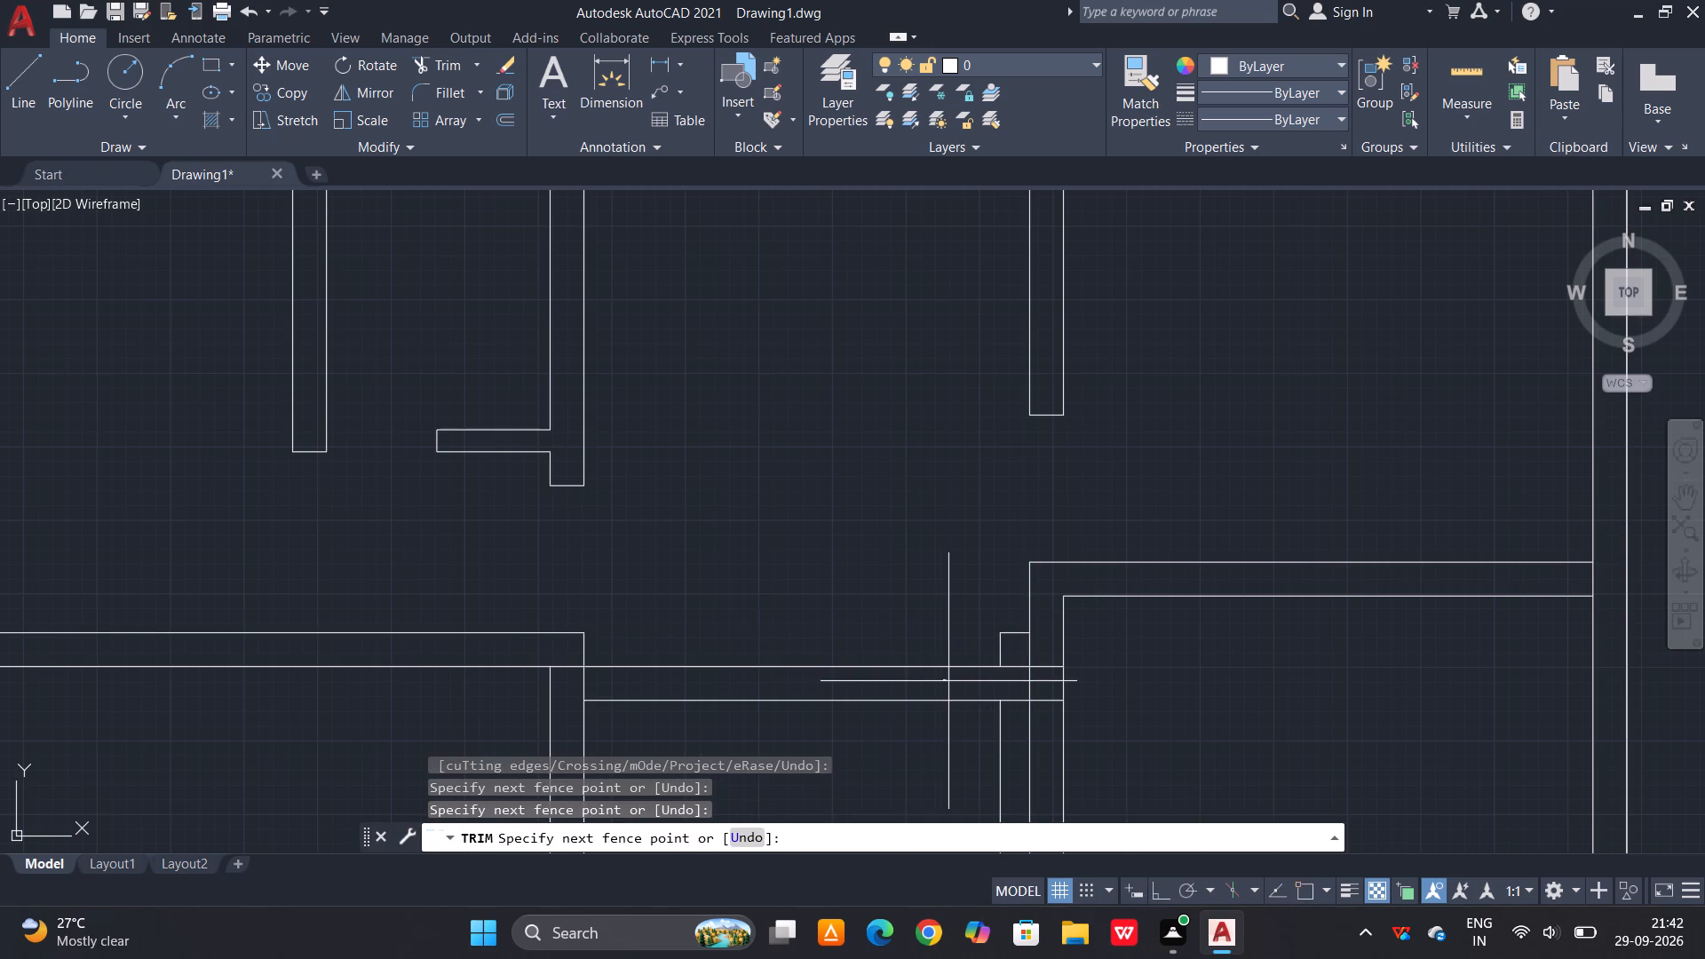
click(947, 641)
scroll(1003, 675, up, 2)
key(Escape)
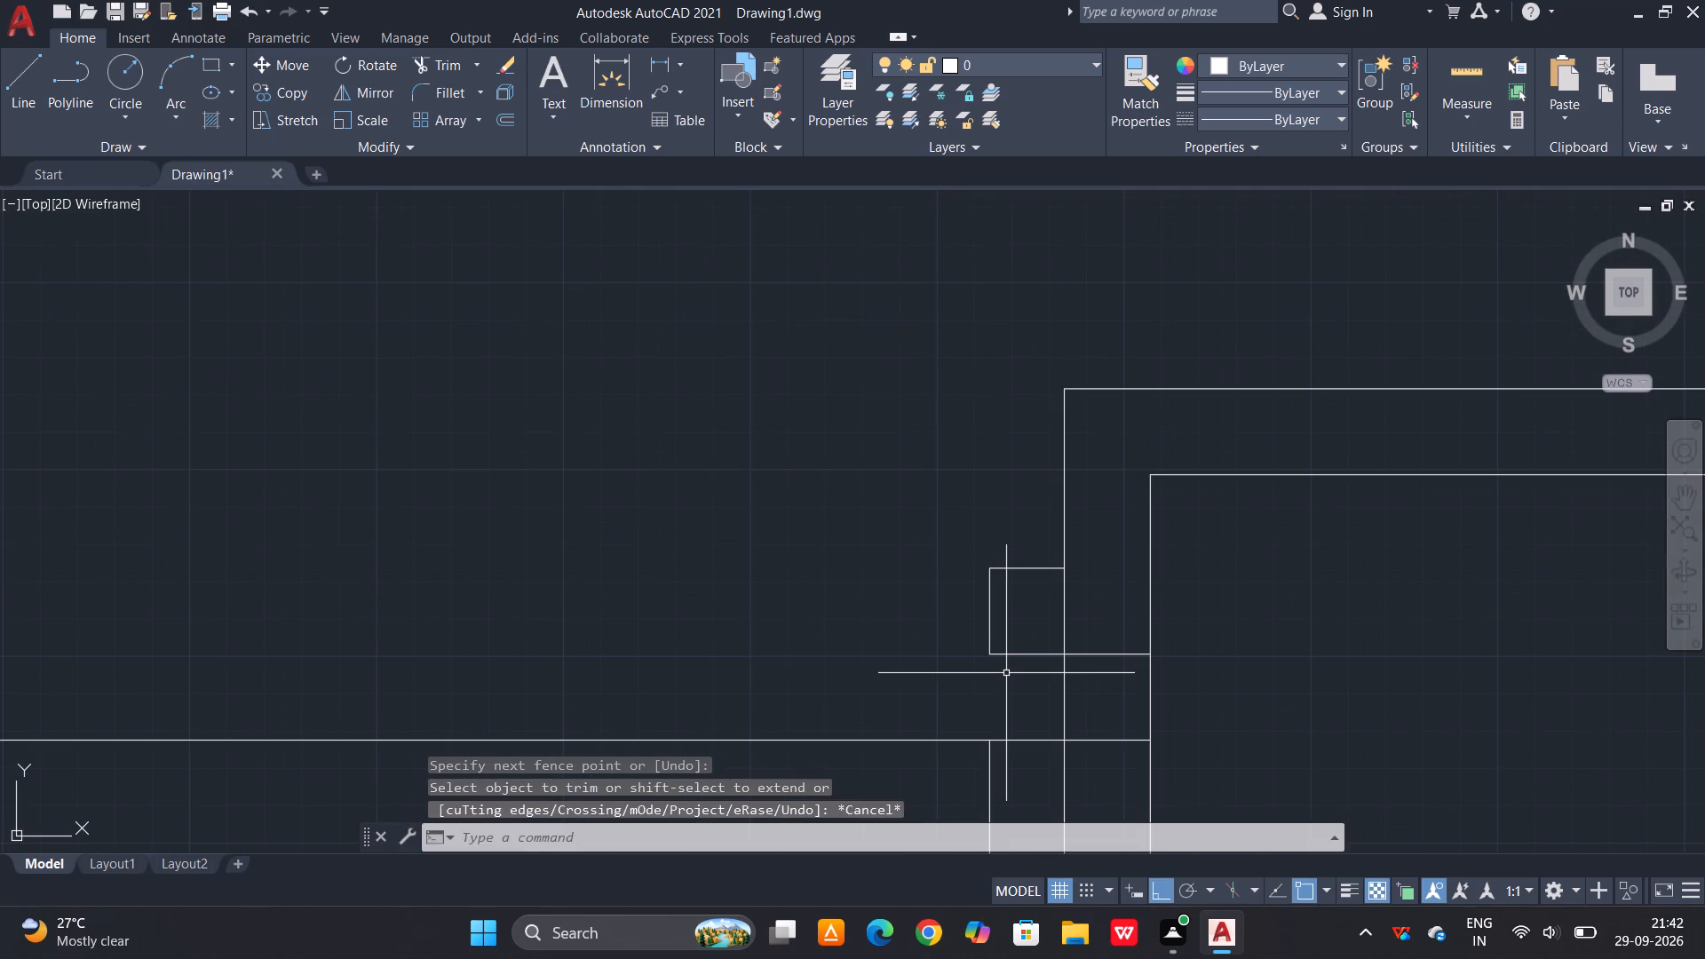
Draw a rectangle tracing the outline of the 20-unit-wide stub beside the main block's inner vertical wall.
text(RE)
key(c)
key(space)
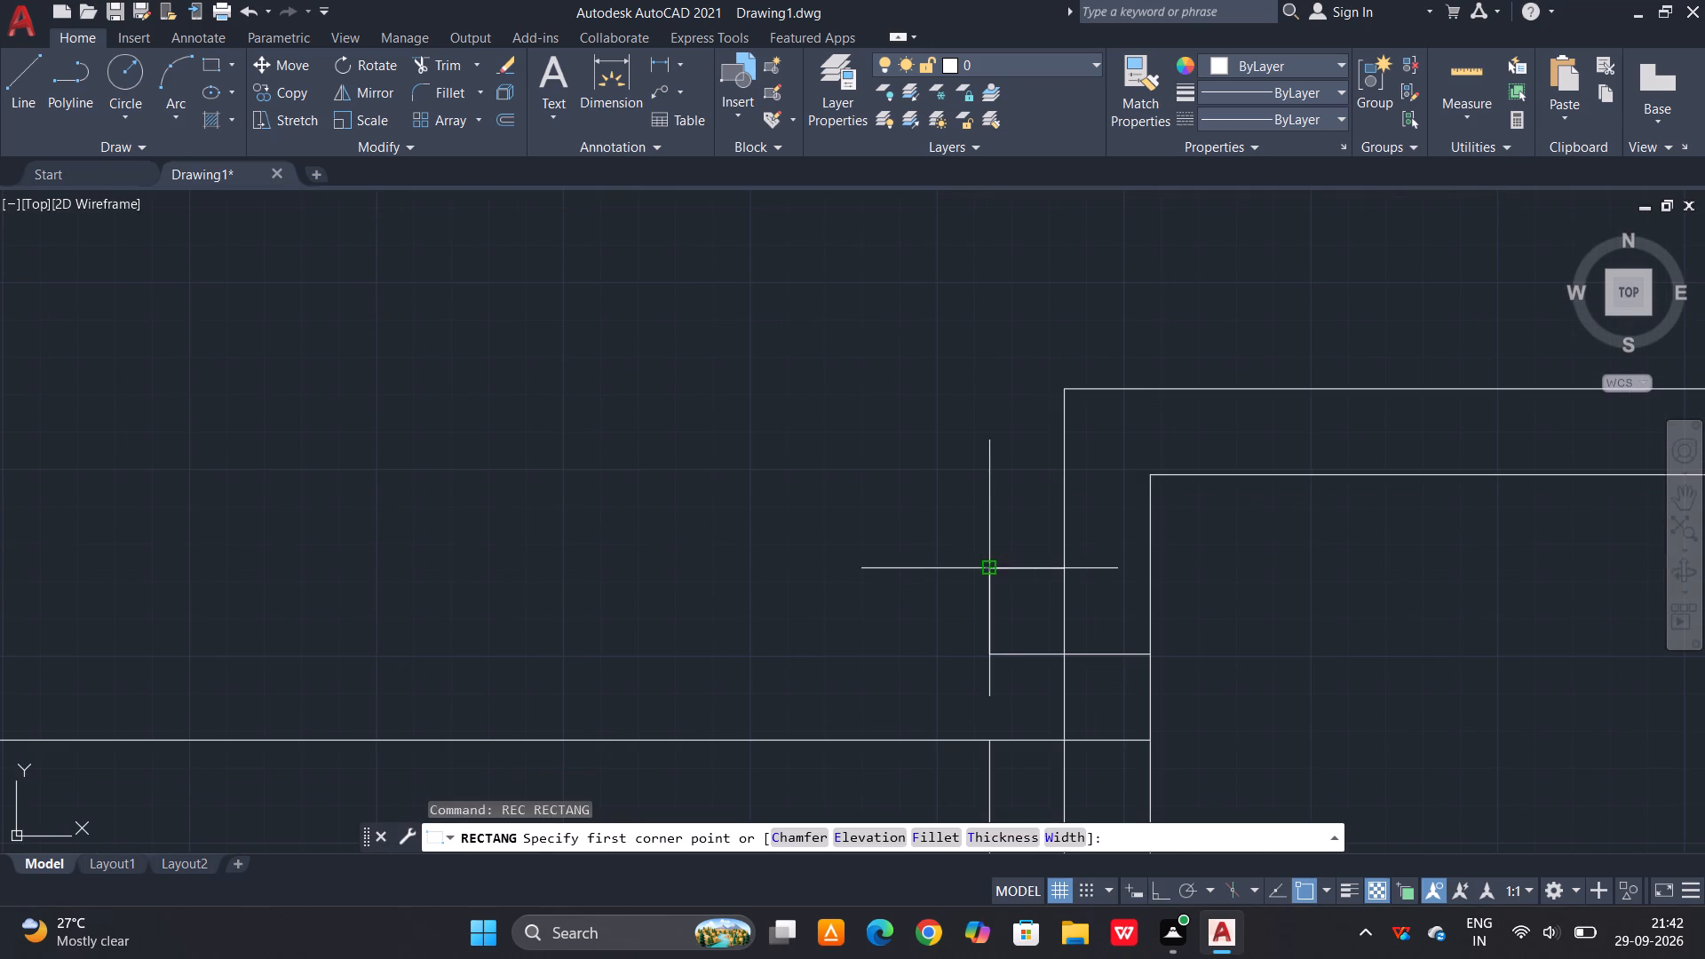
click(987, 567)
click(1060, 651)
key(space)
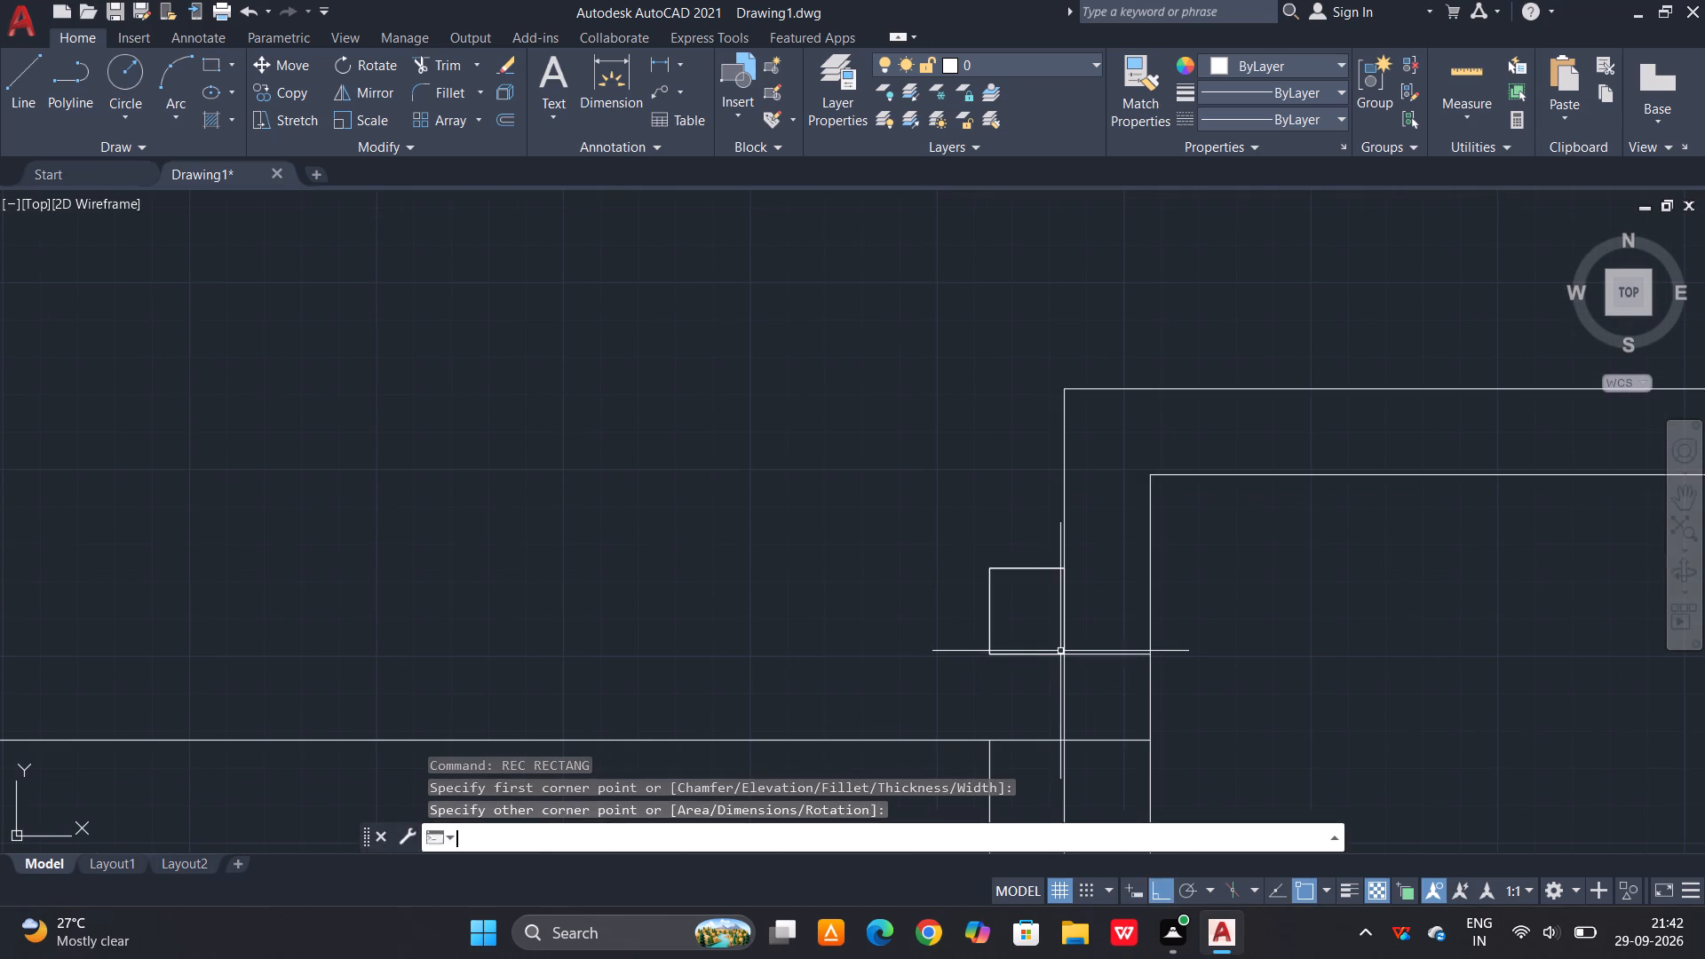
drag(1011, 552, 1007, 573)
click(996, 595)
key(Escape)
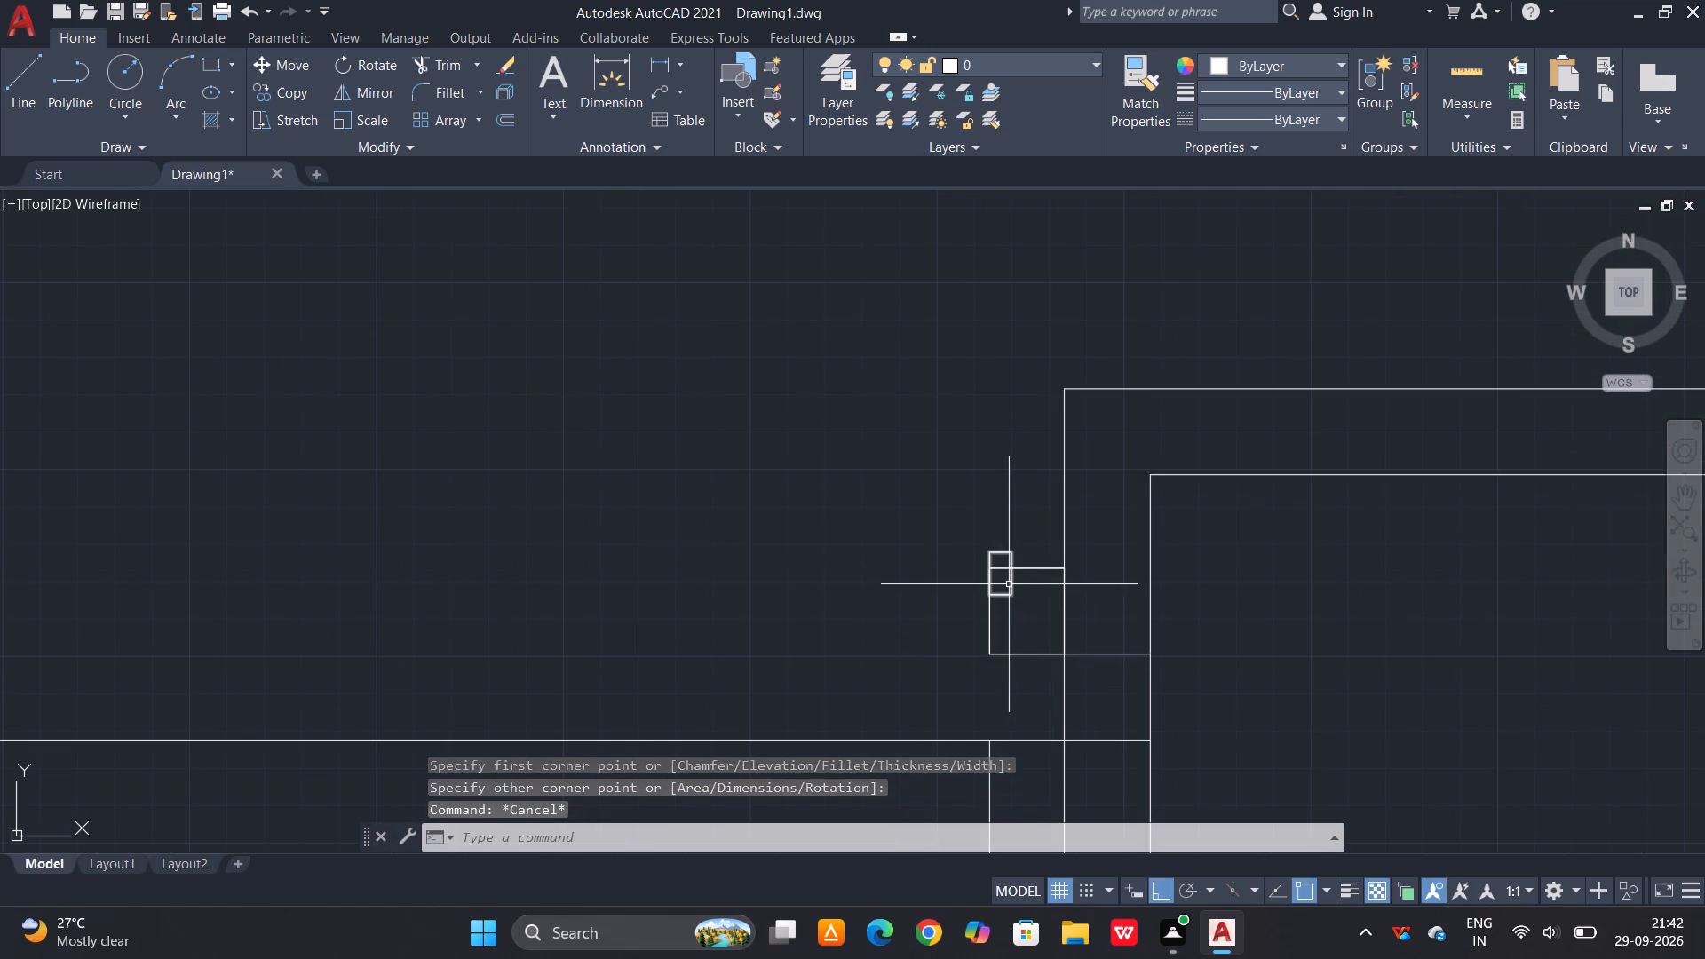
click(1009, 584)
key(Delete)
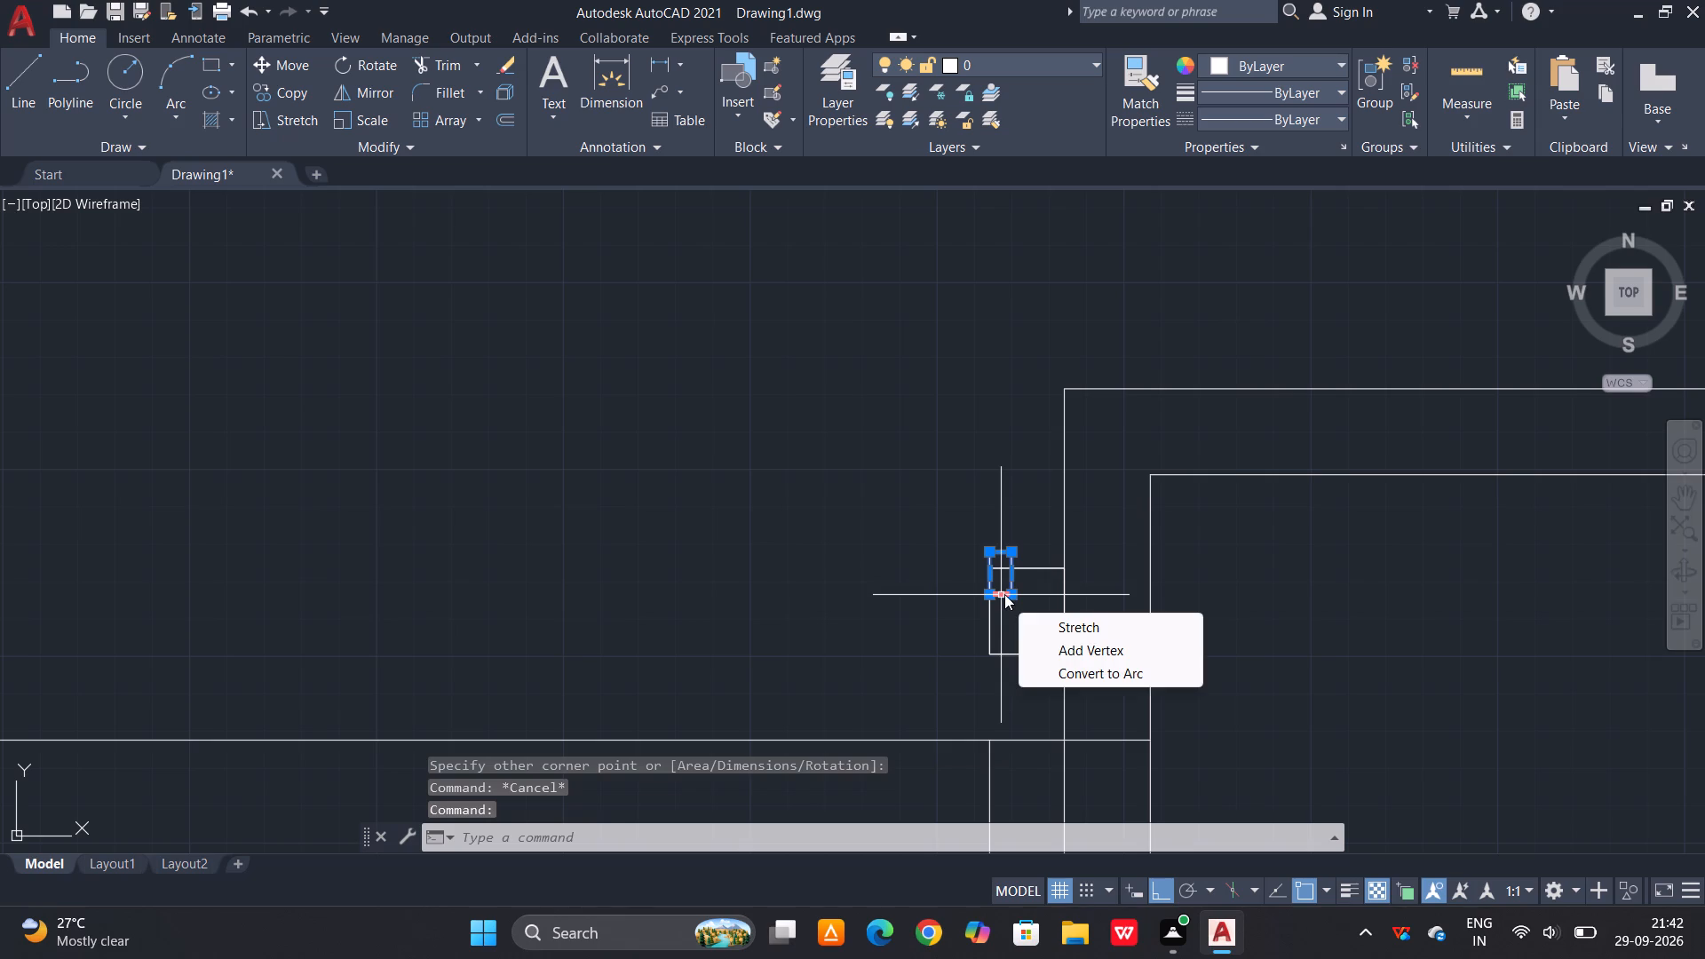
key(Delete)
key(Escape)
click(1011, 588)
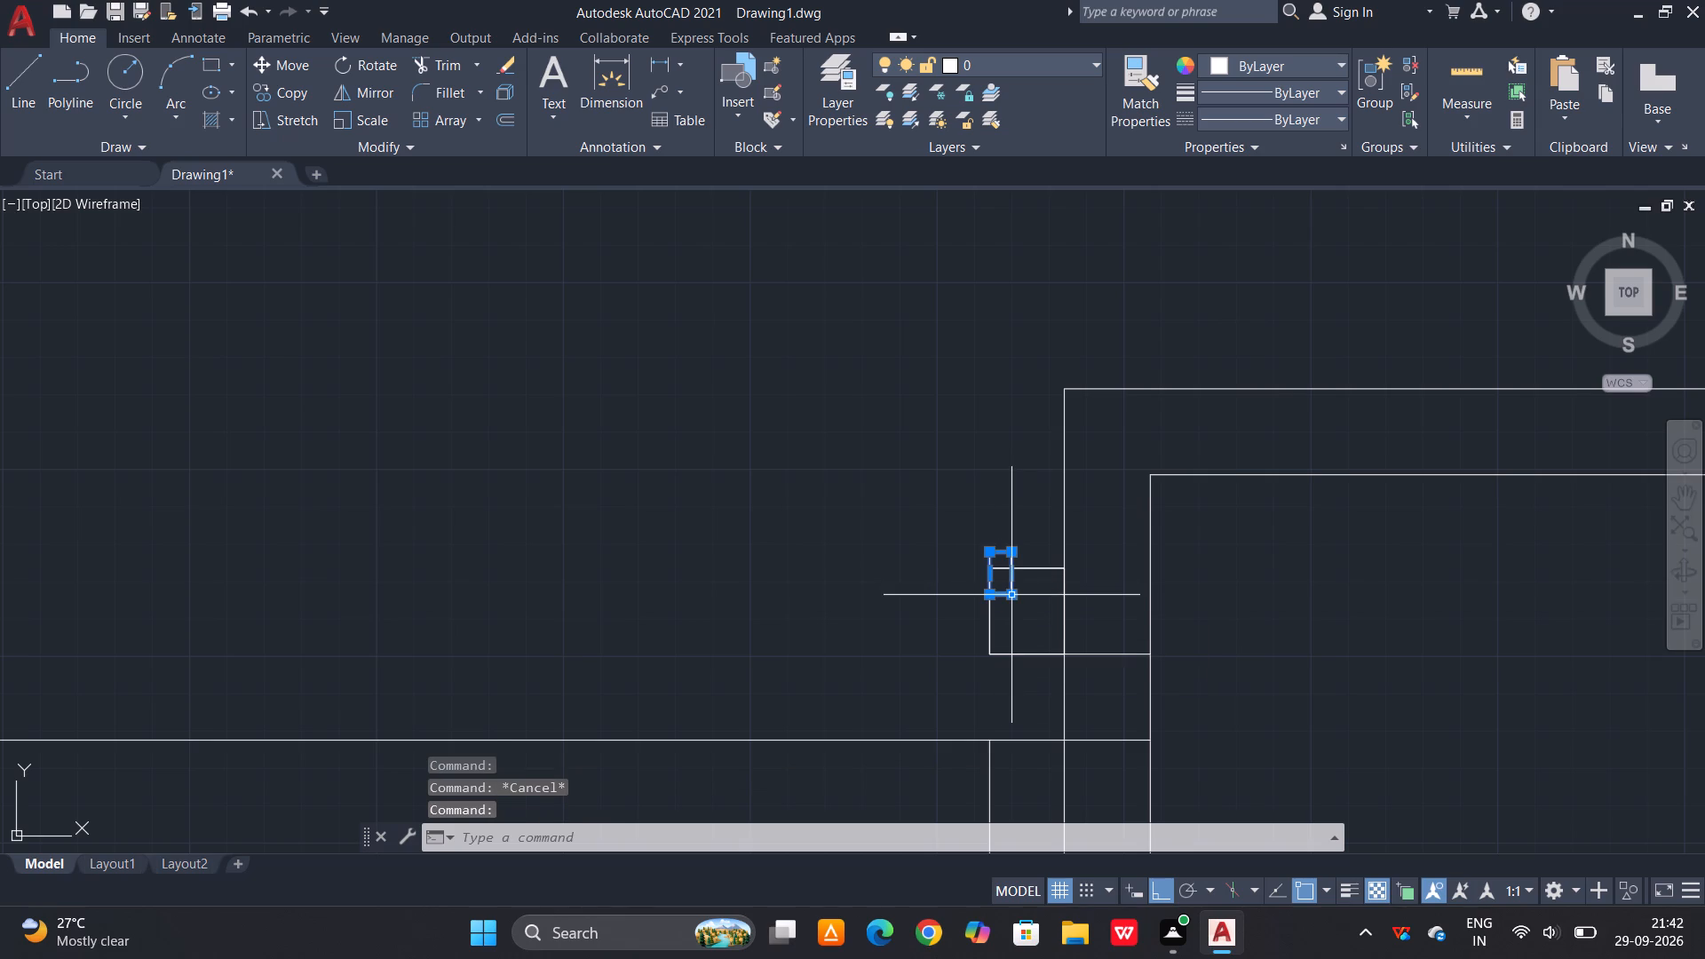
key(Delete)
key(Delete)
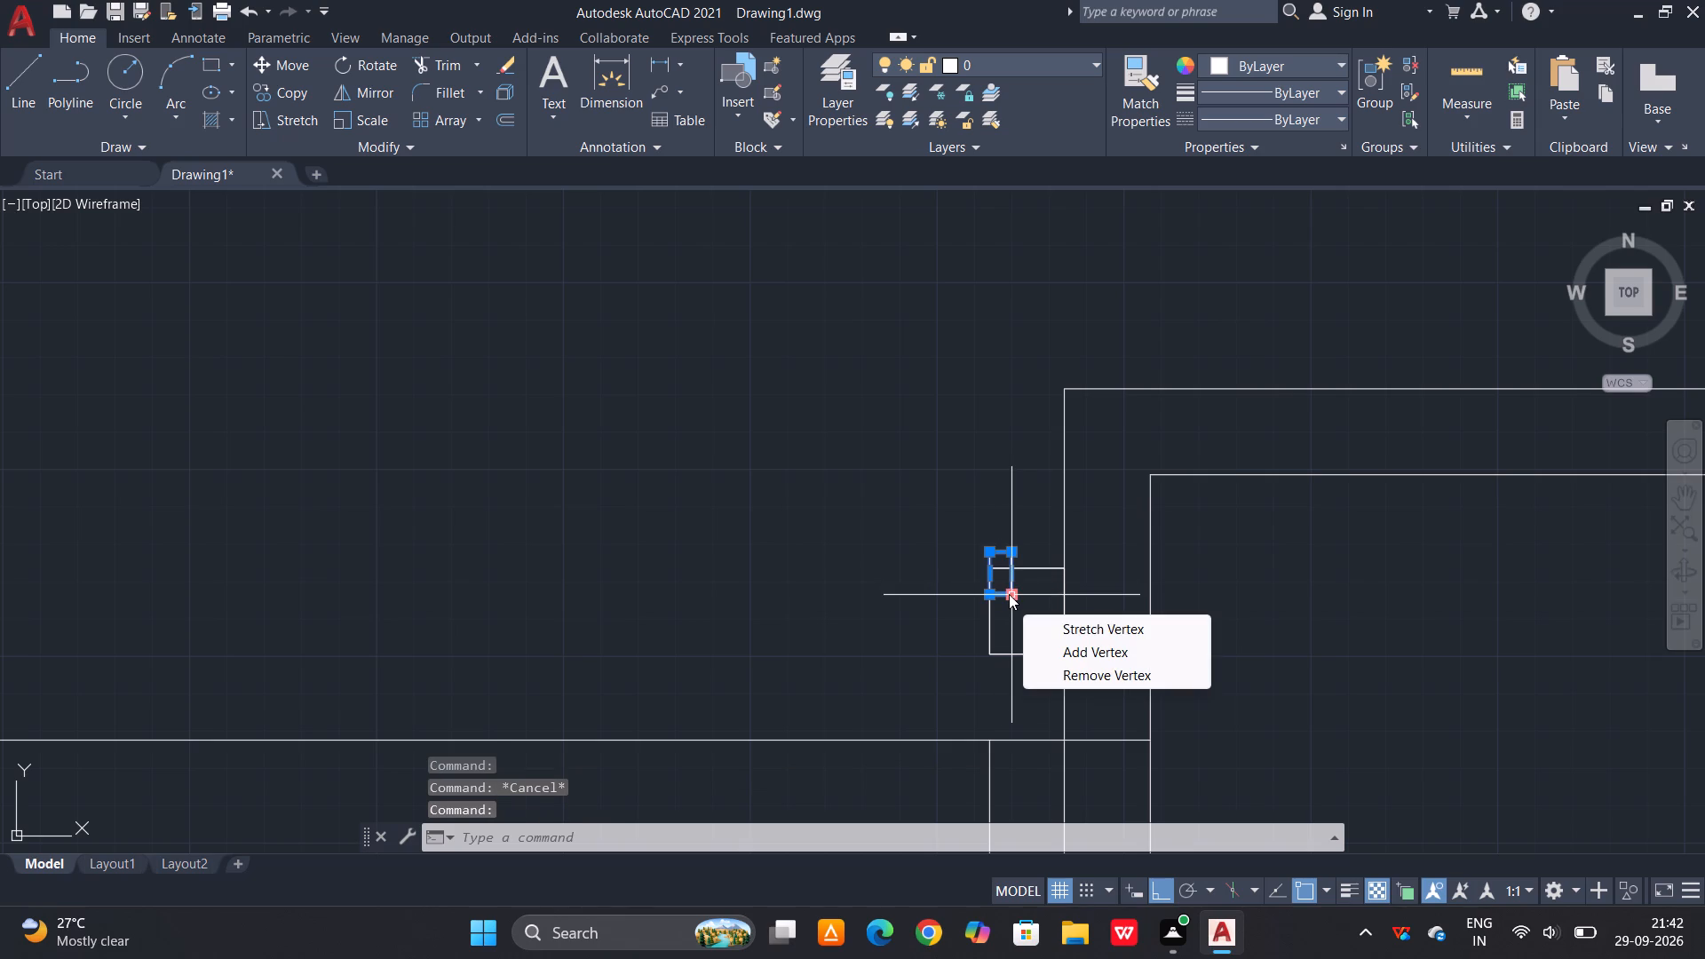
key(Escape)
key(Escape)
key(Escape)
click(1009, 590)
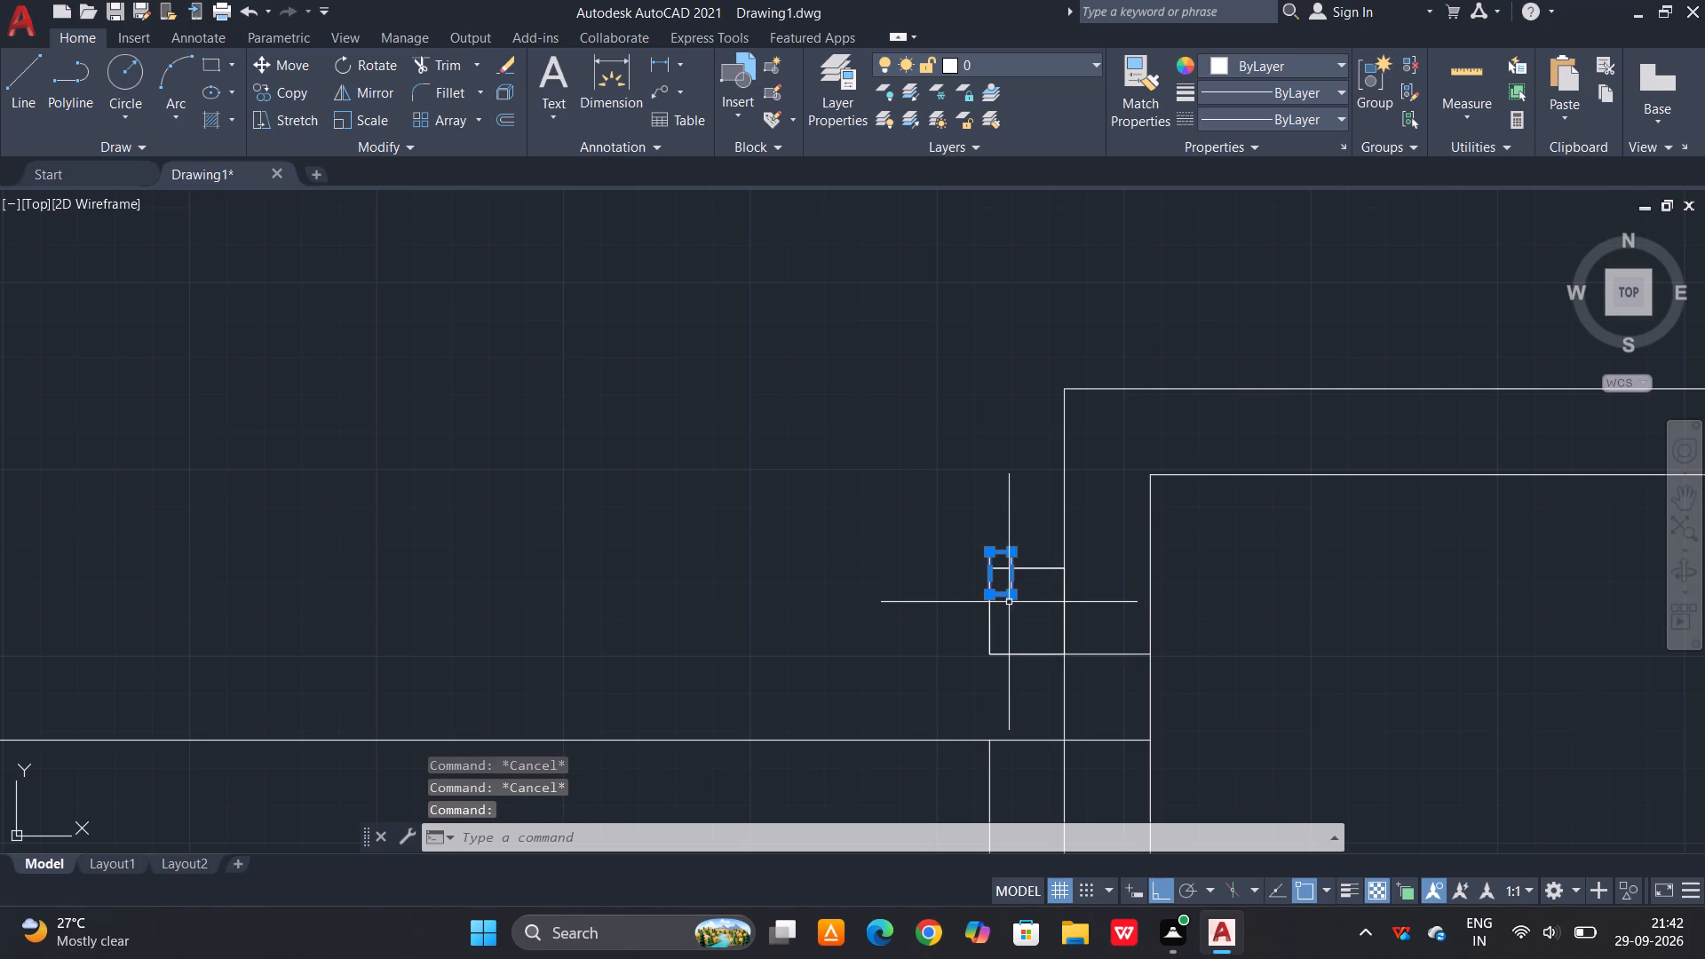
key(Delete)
Move the traced rectangle horizontally away from the main block's inner wall, toward the left block.
click(1019, 570)
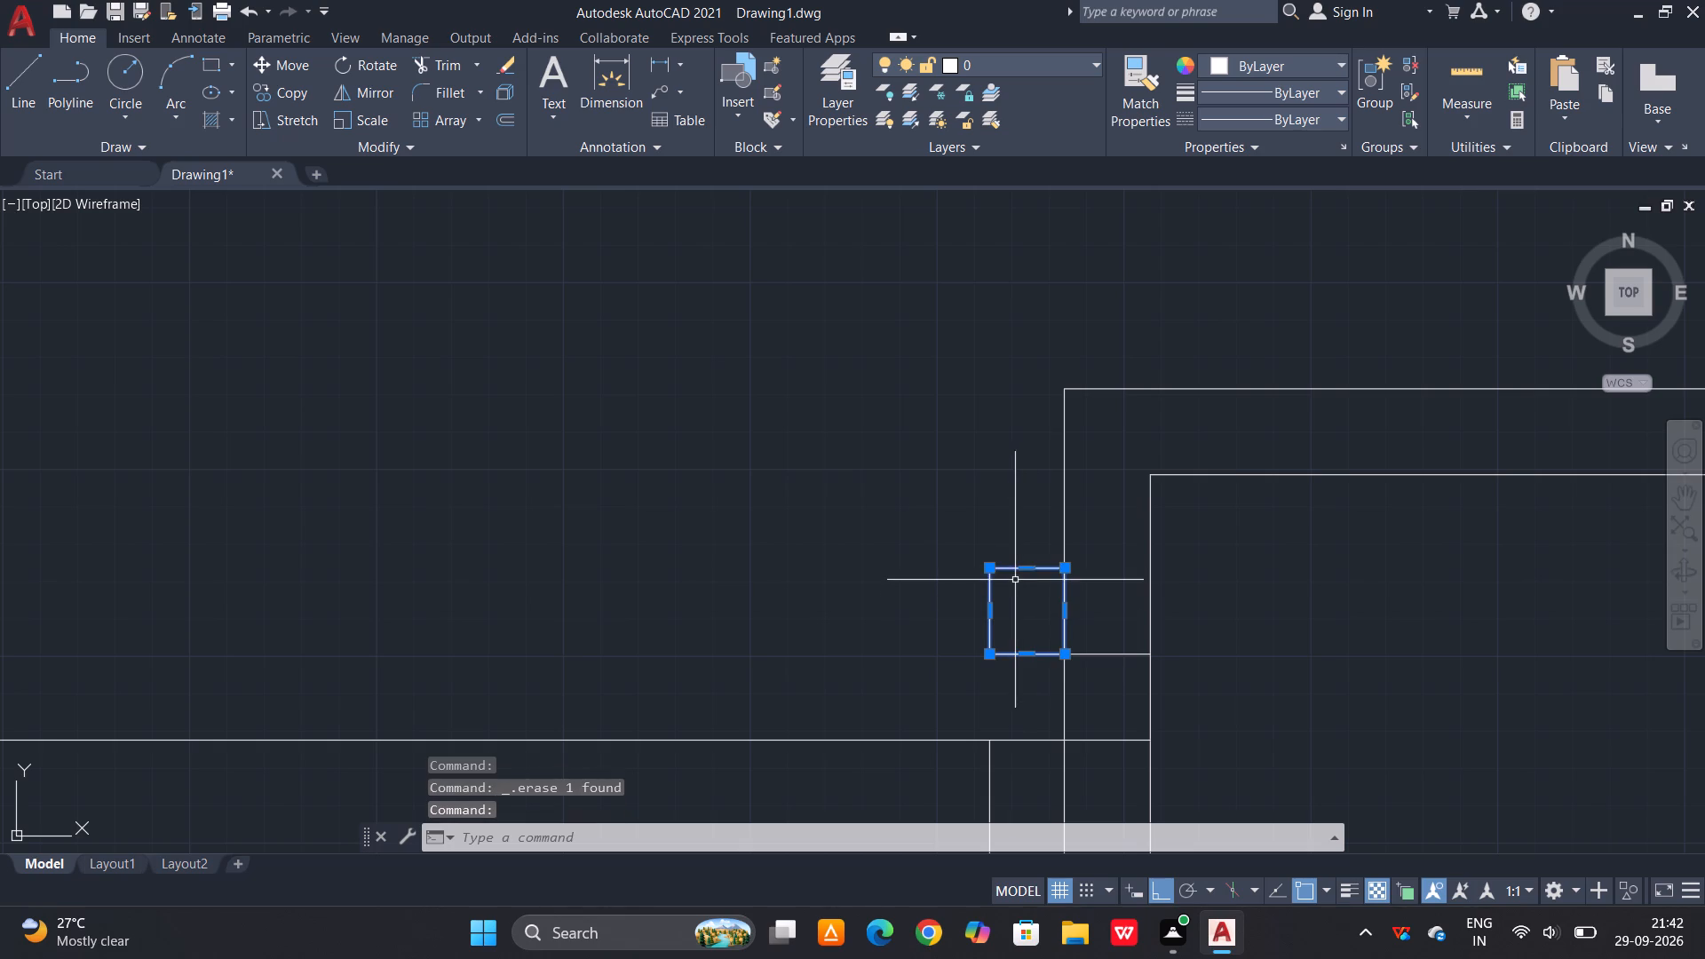
key(m)
key(space)
click(1059, 575)
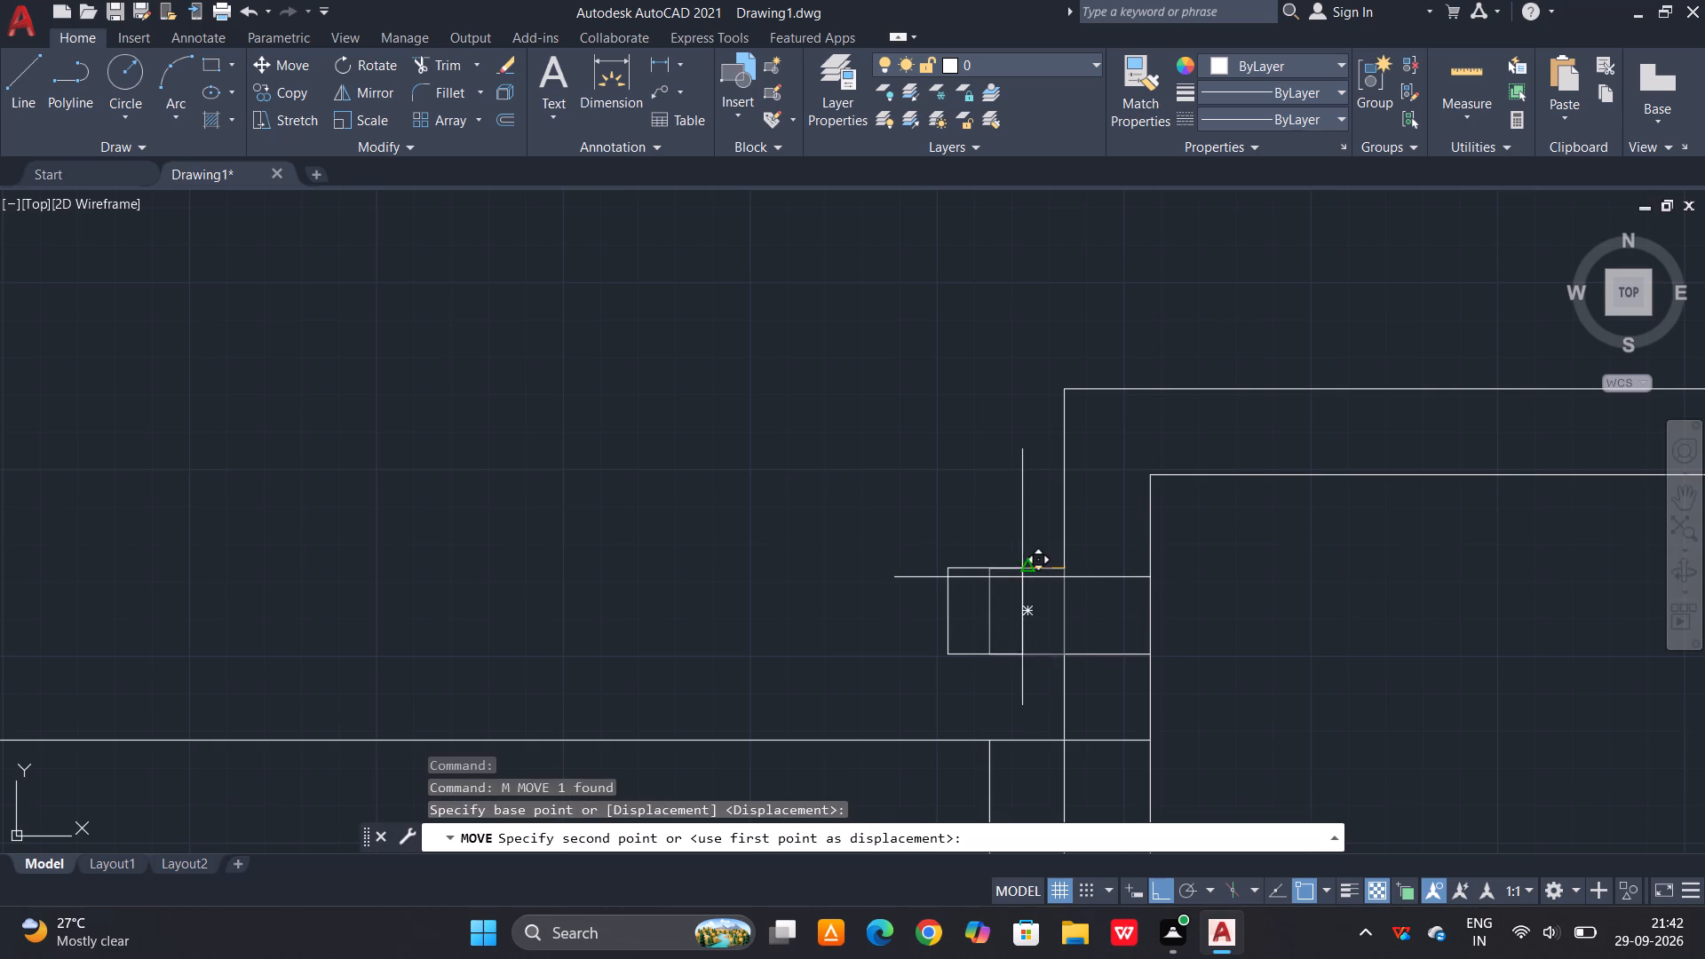
click(1005, 577)
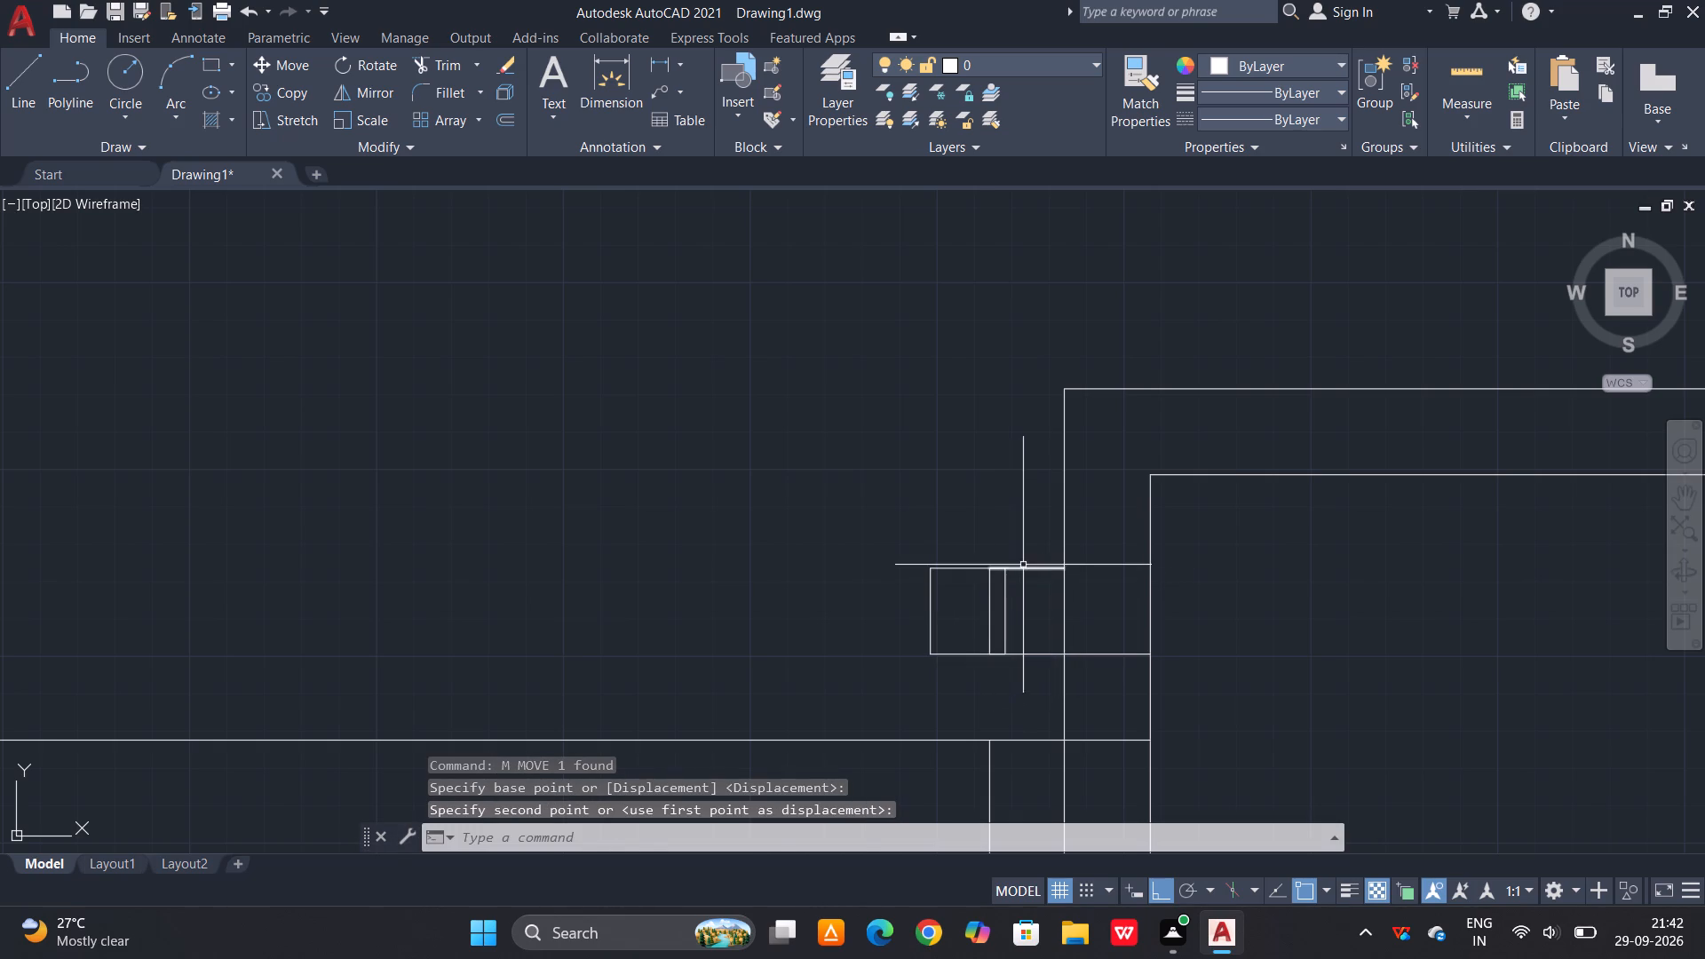
Delete the three leftover stub lines between the moved rectangle and the main block's inner wall.
click(1023, 565)
click(1026, 672)
key(Escape)
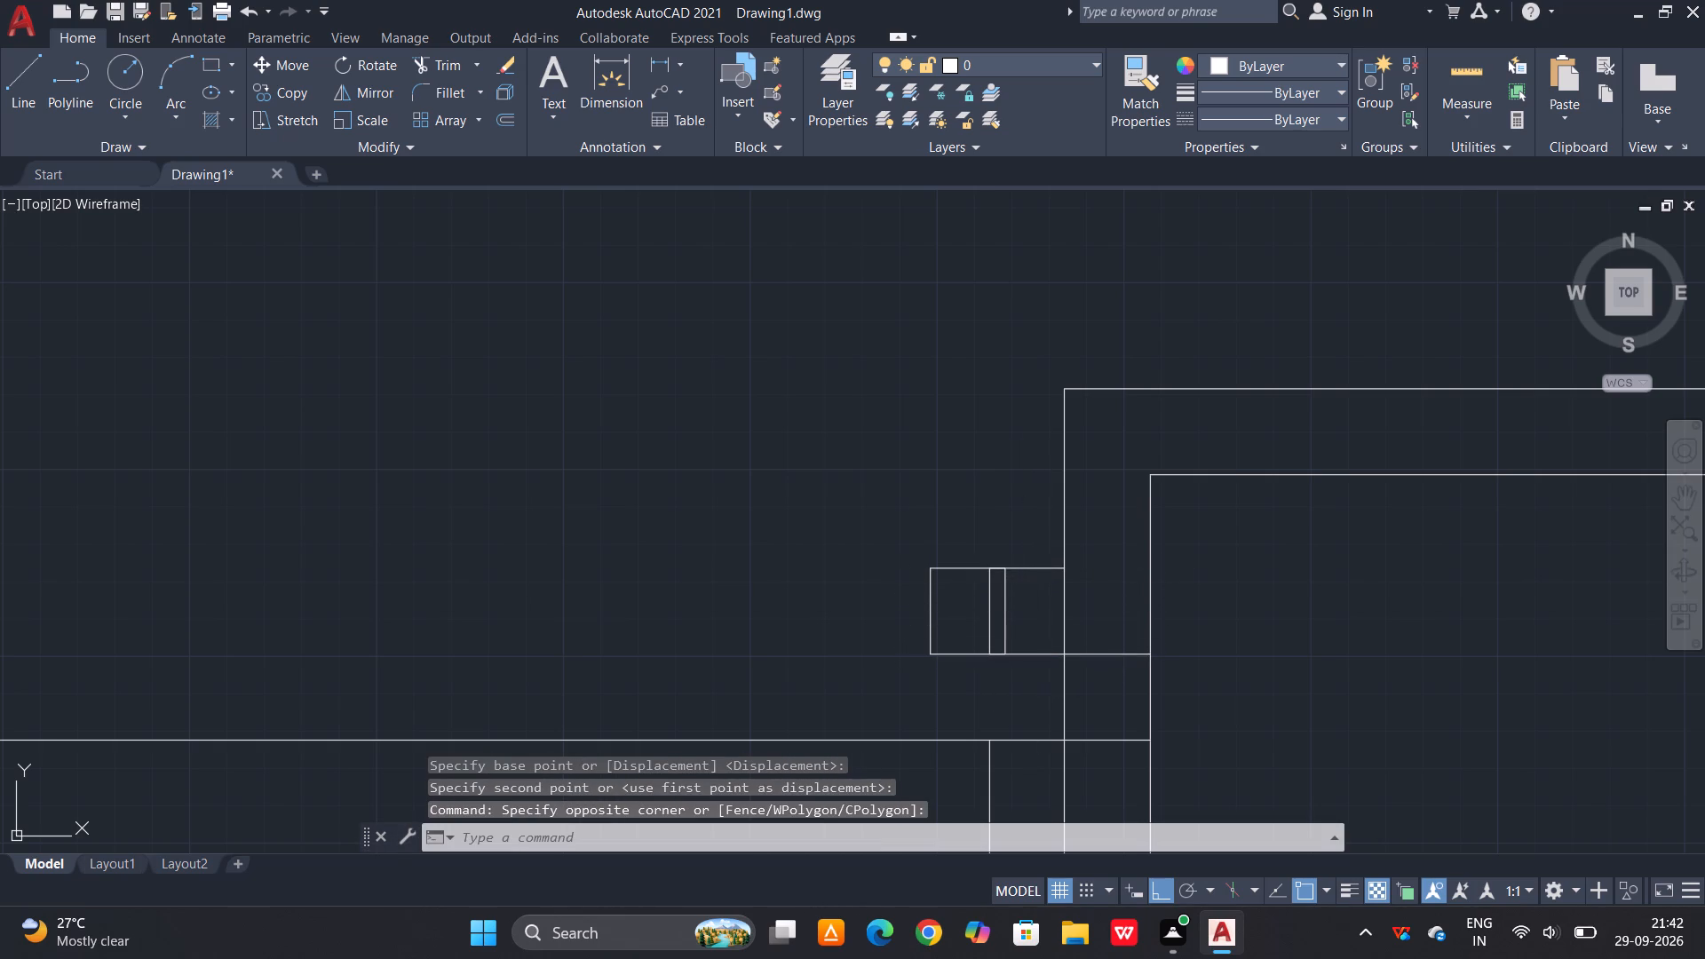
click(1038, 563)
click(1019, 728)
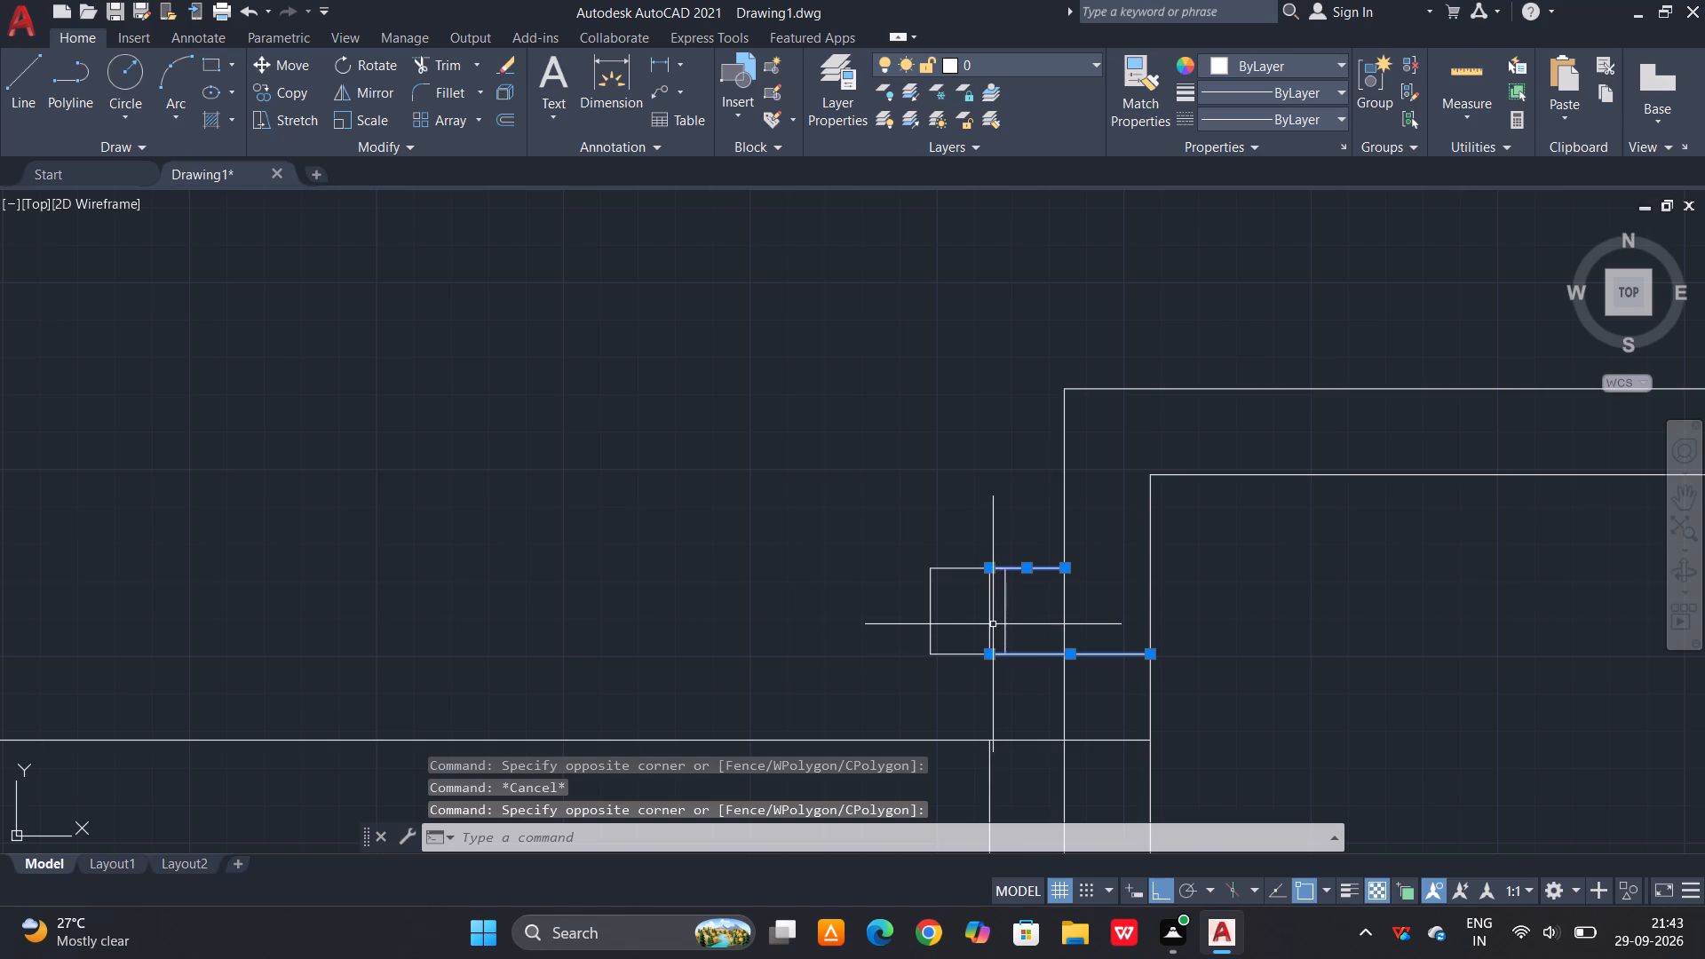
click(993, 624)
key(Delete)
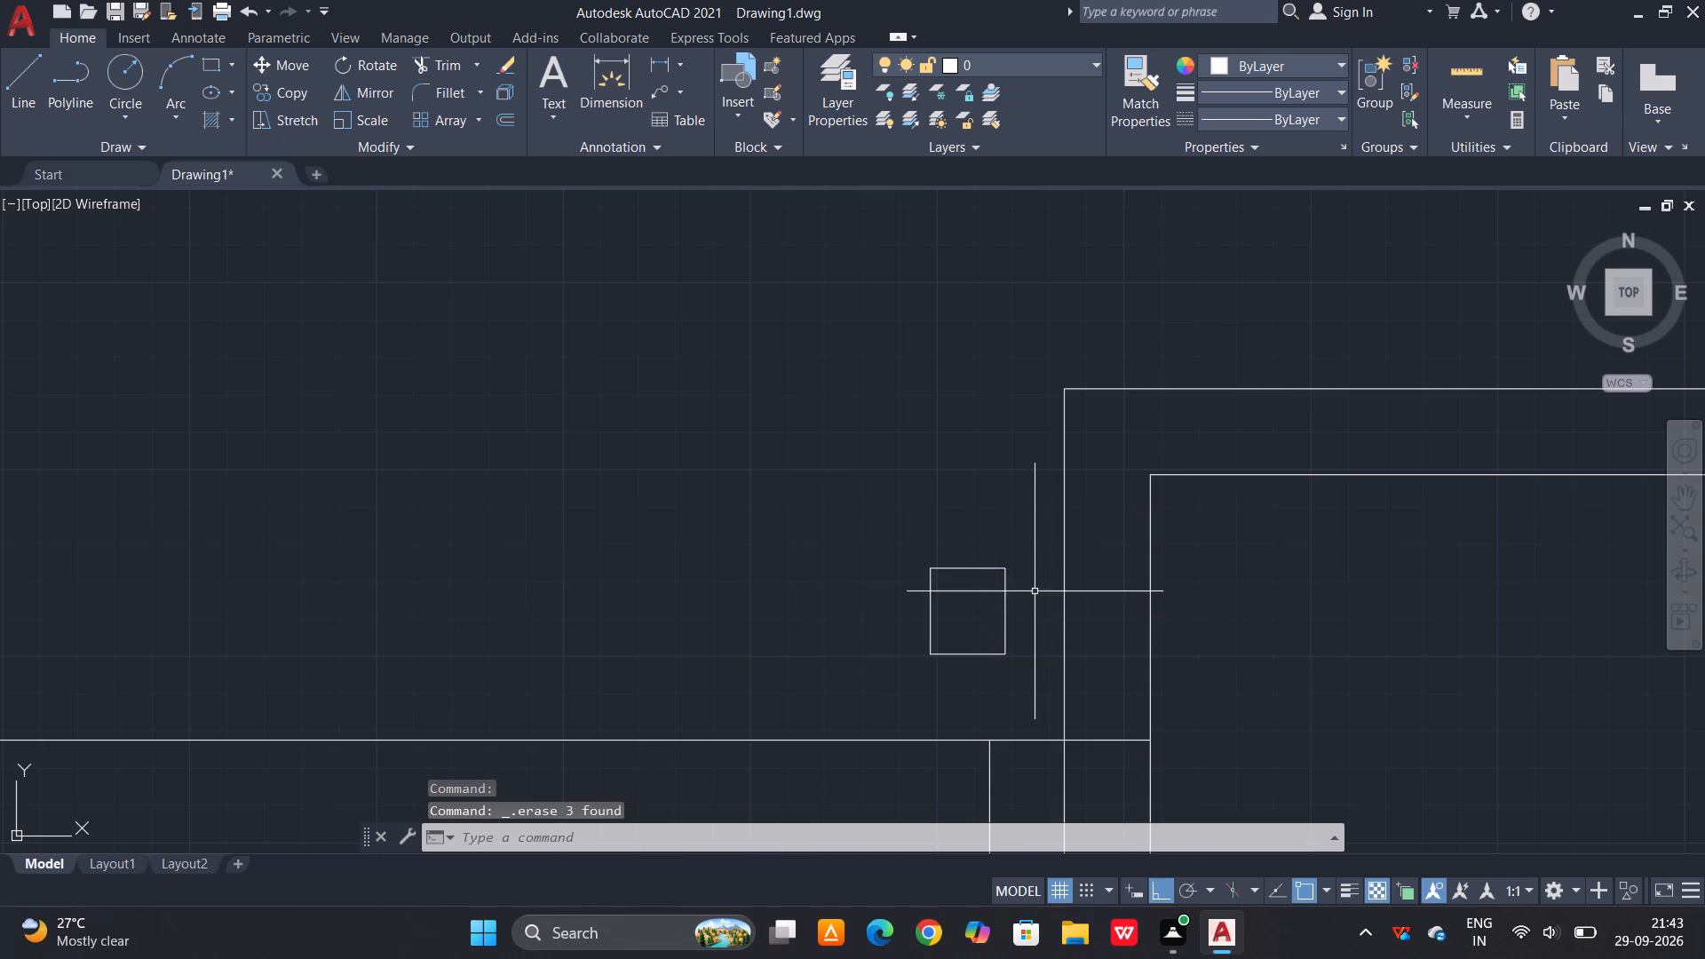
Copy the rectangle twice horizontally toward the left block to form a row of three, the farther copy about 79 units away.
drag(1034, 571, 1016, 582)
click(1000, 593)
key(c)
text(O)
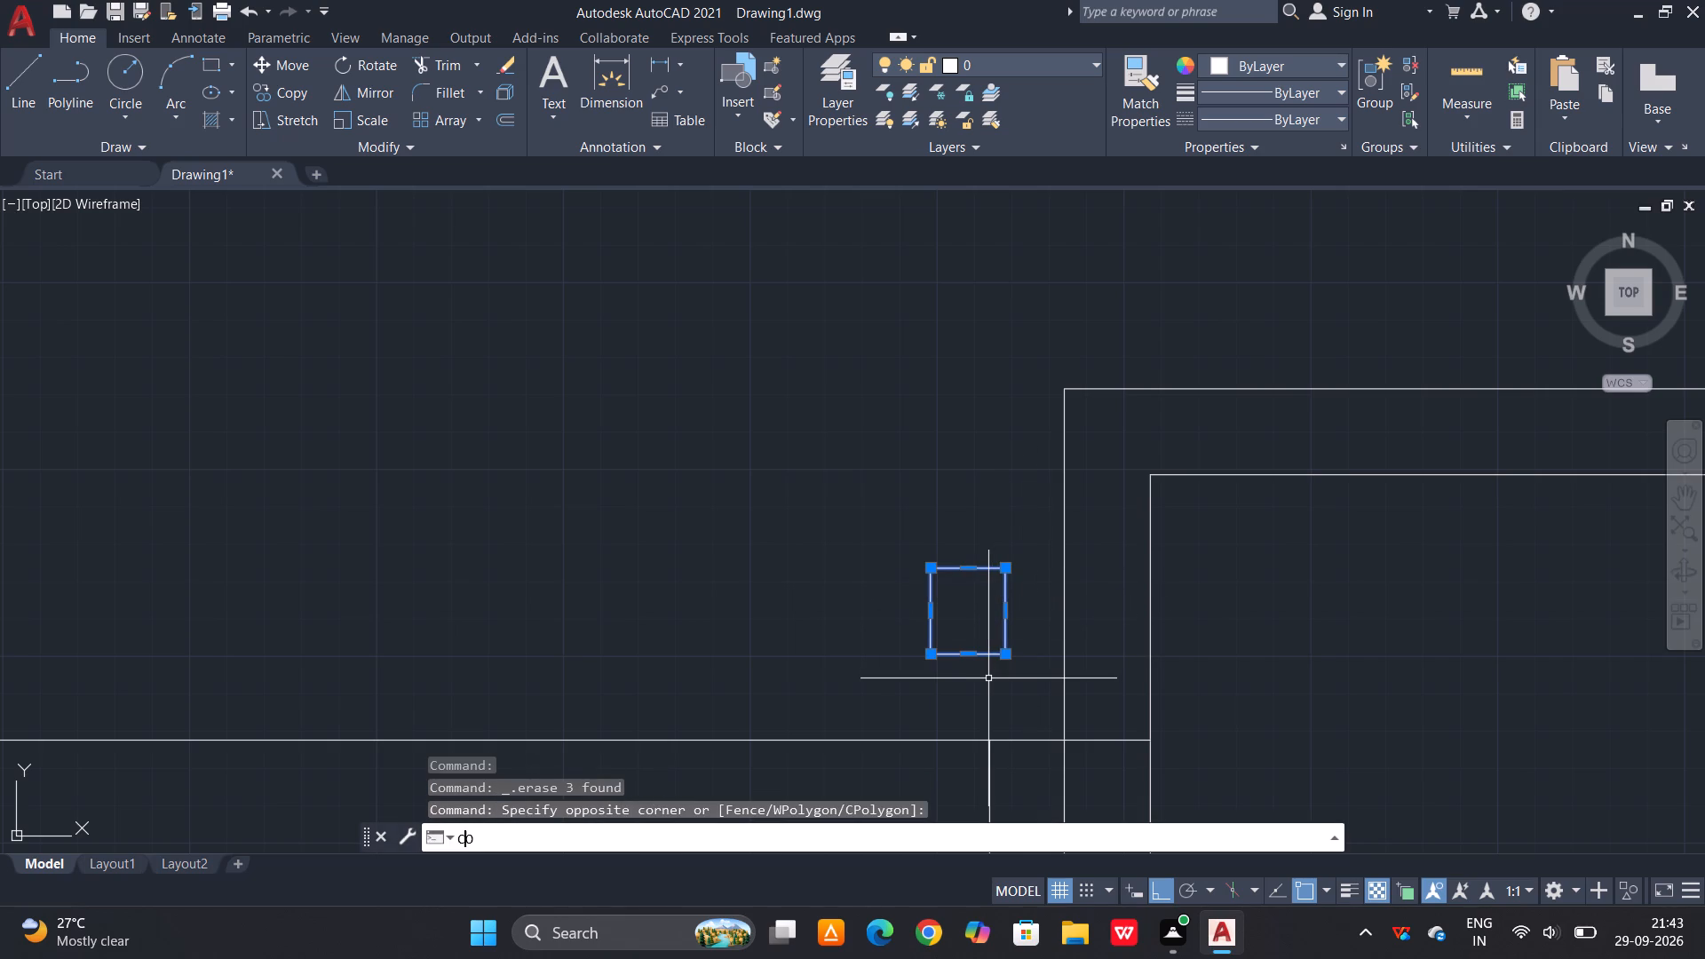
key(space)
click(1004, 569)
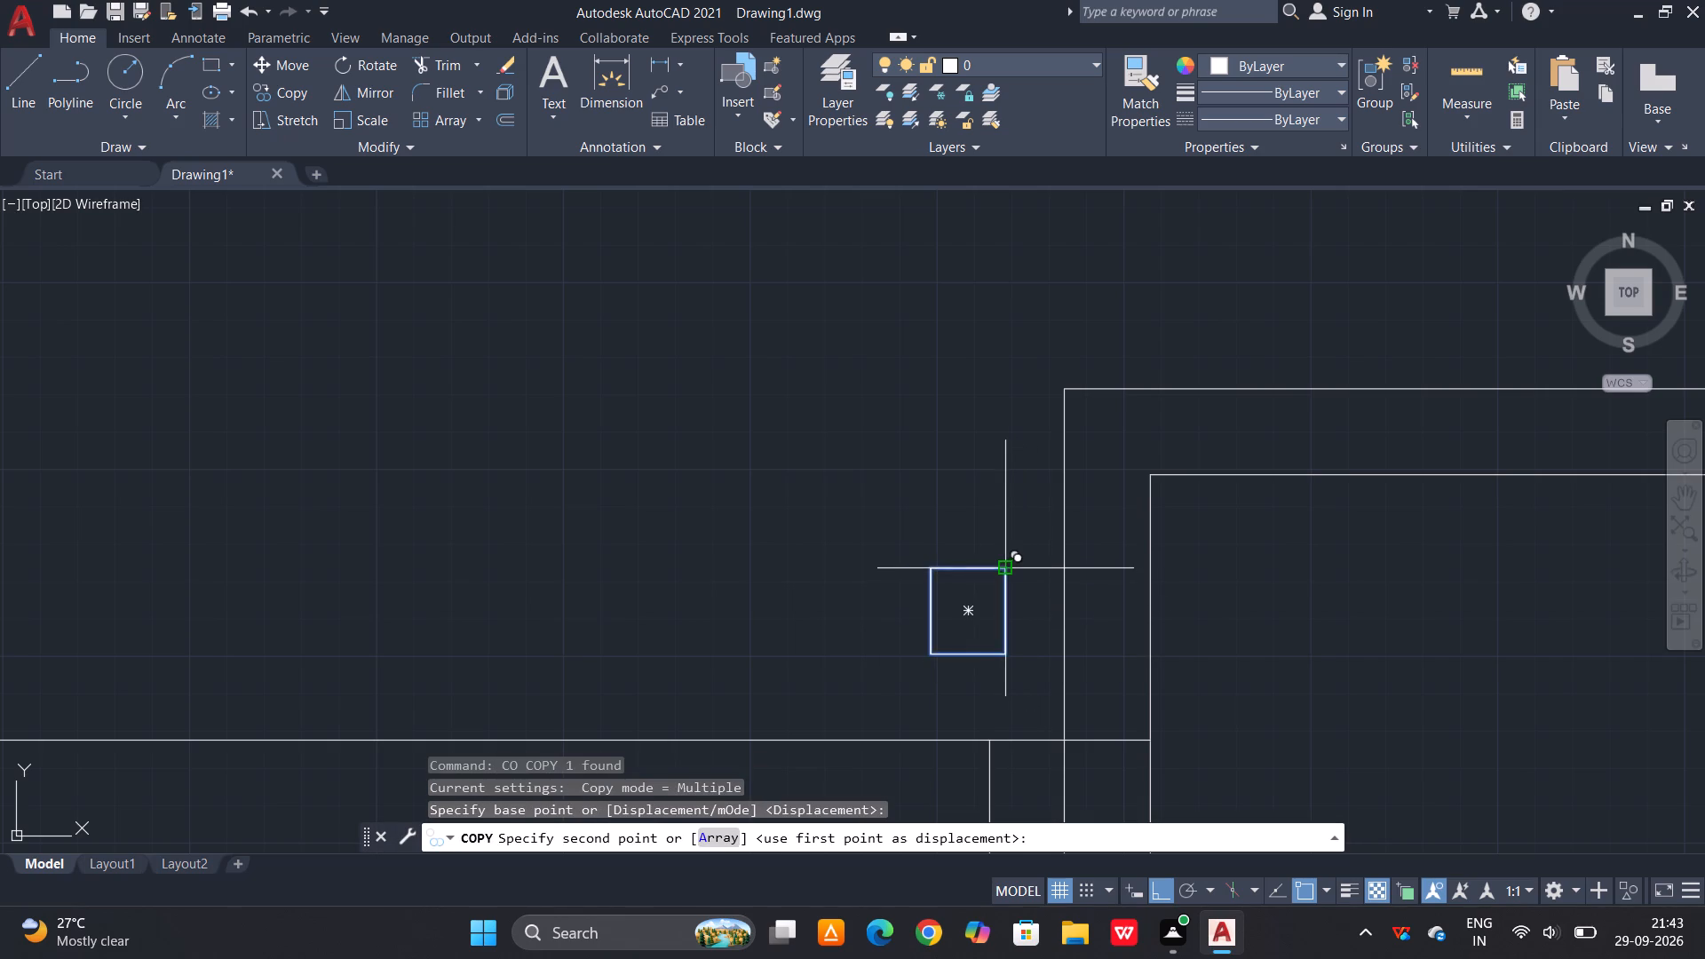
click(853, 574)
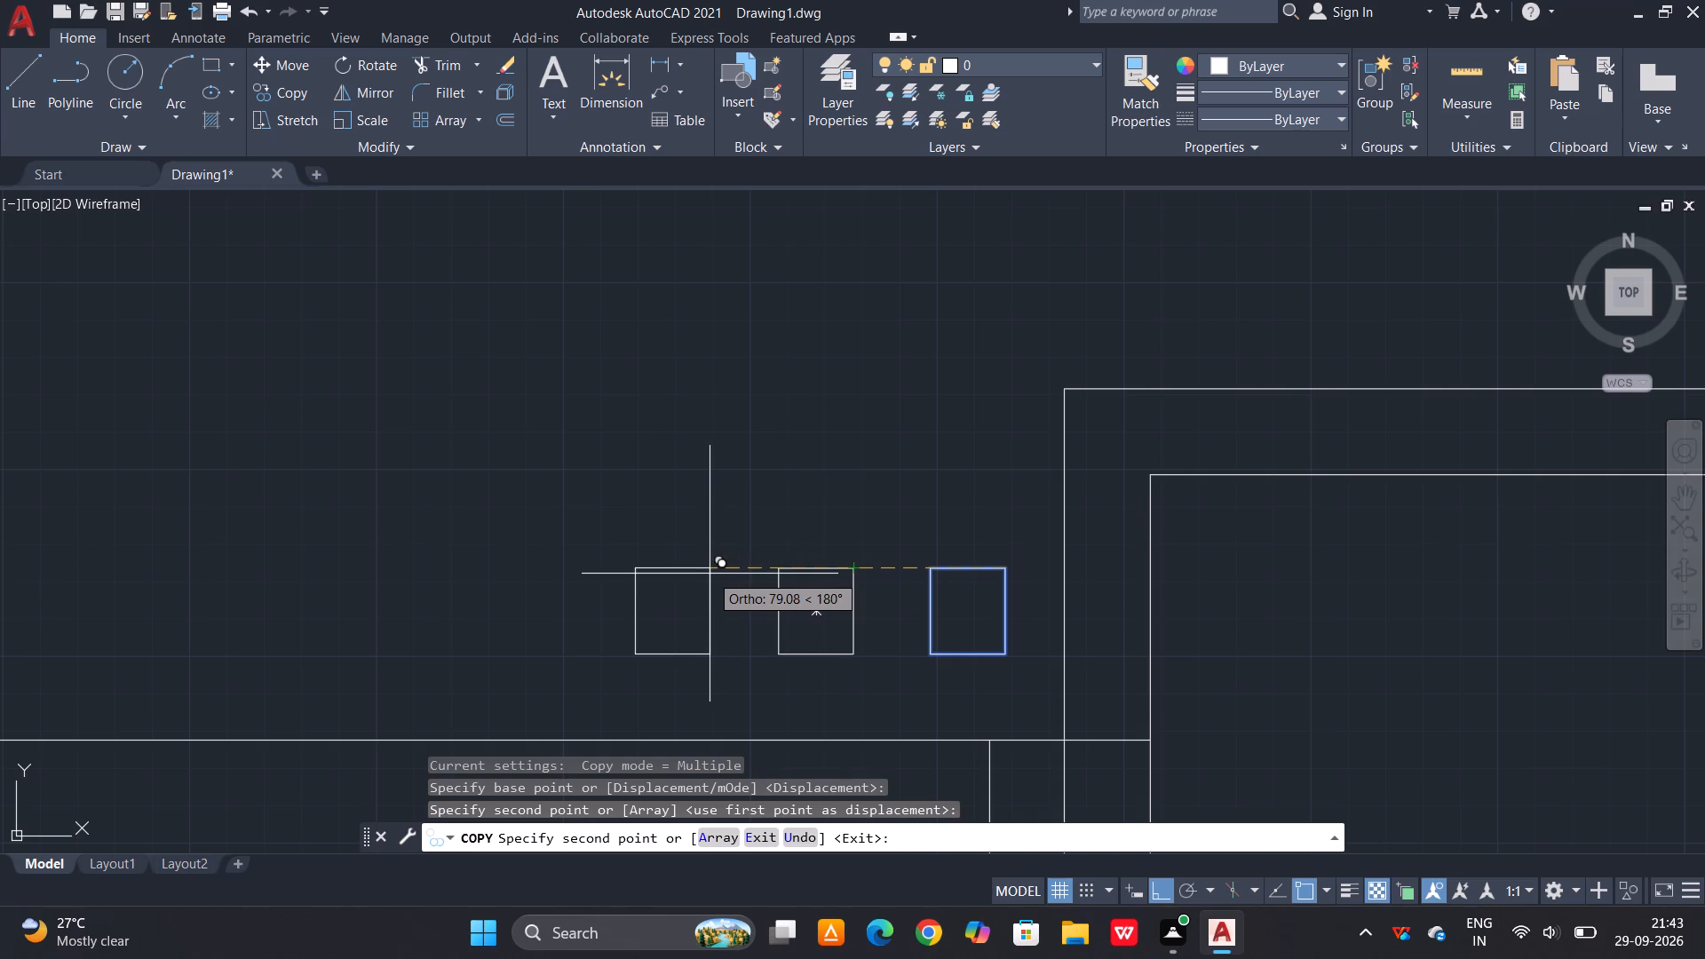
click(710, 574)
scroll(885, 545, down, 1)
key(Escape)
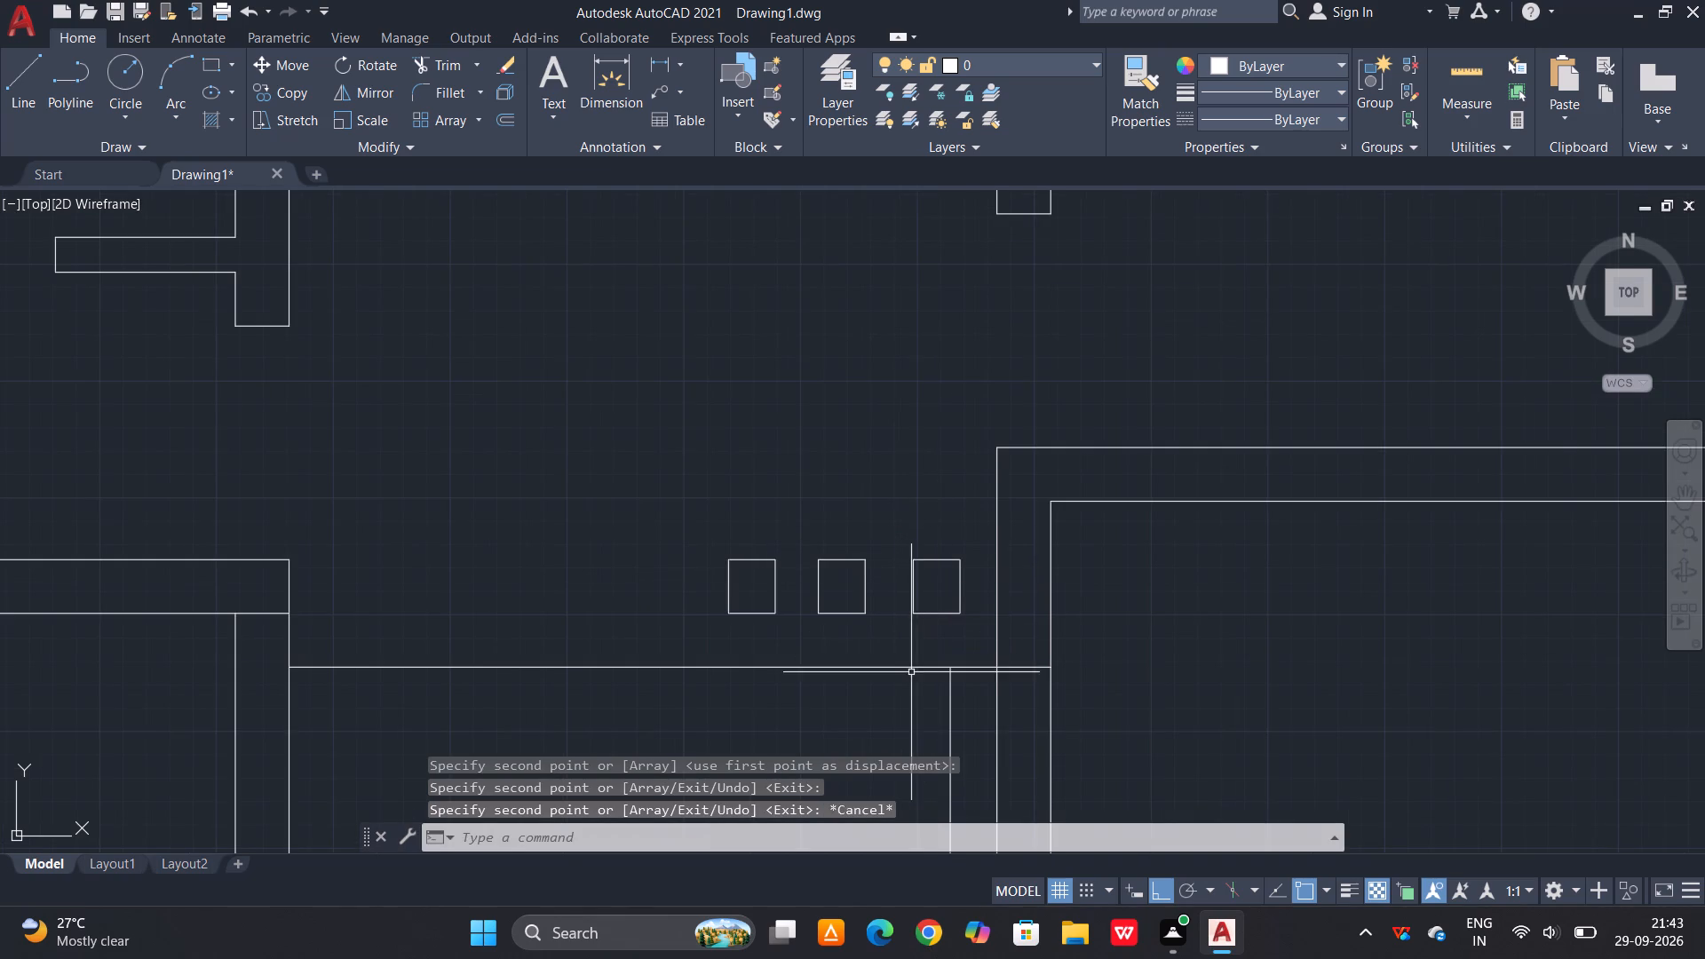
Delete the horizontal line joining the two blocks and the leftover offset line beside the main block's inner vertical wall.
scroll(908, 672, down, 1)
middle_drag(900, 677, 919, 594)
click(763, 582)
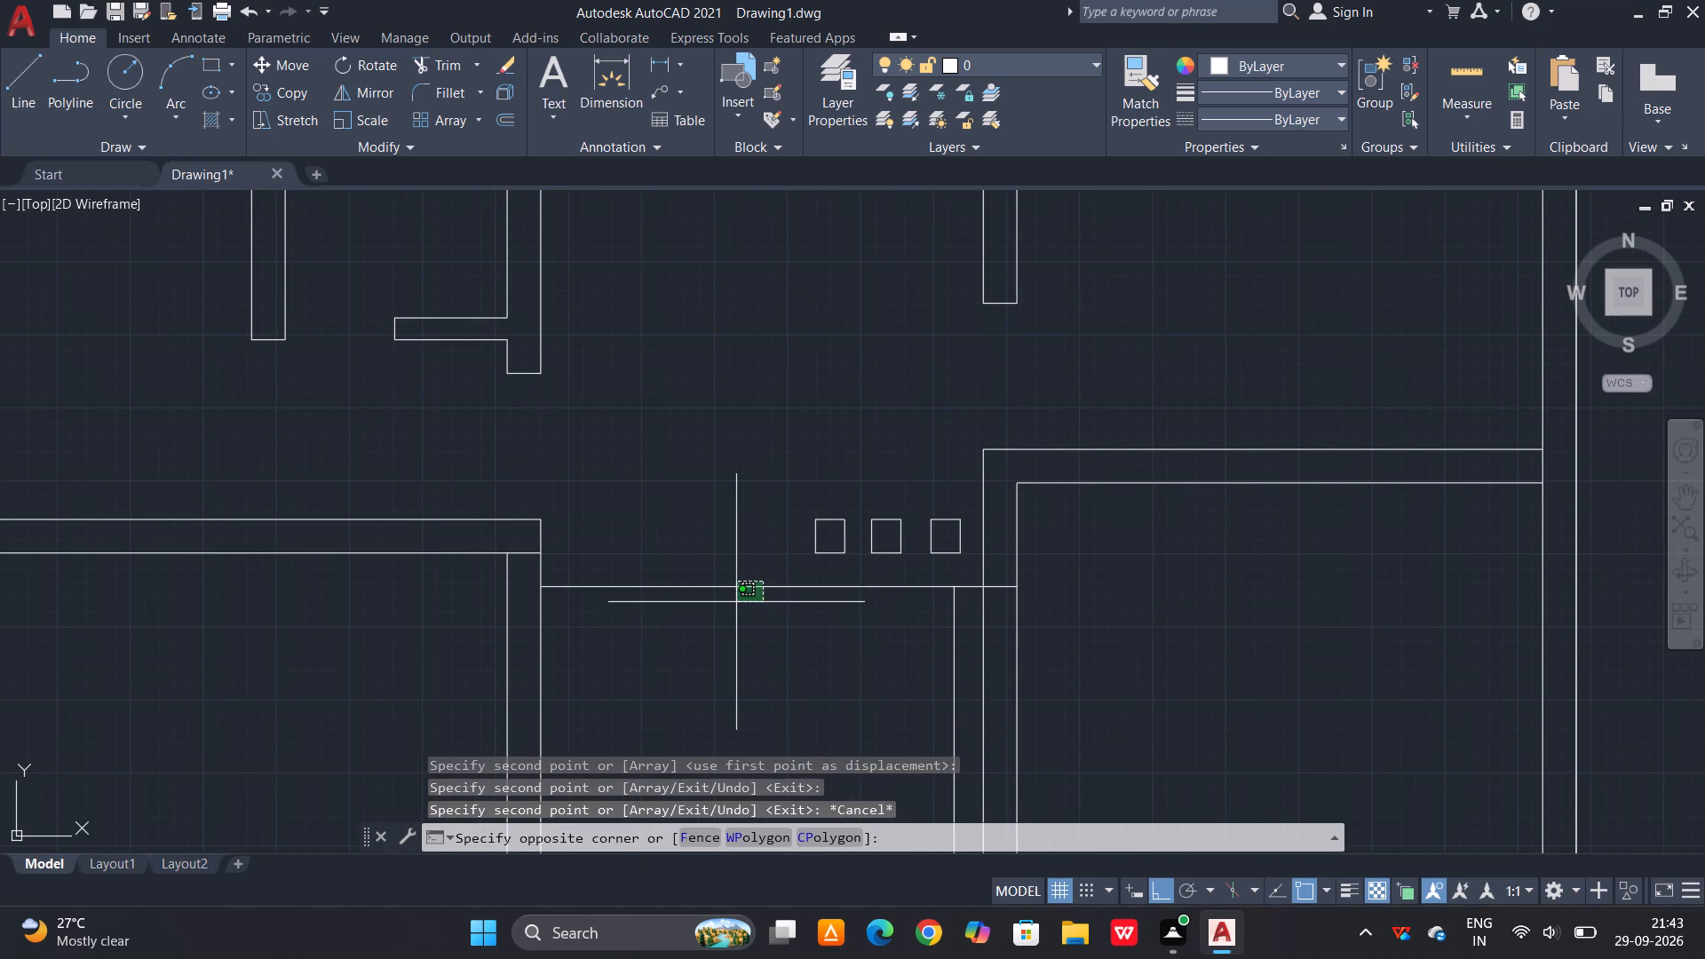
click(736, 602)
key(Delete)
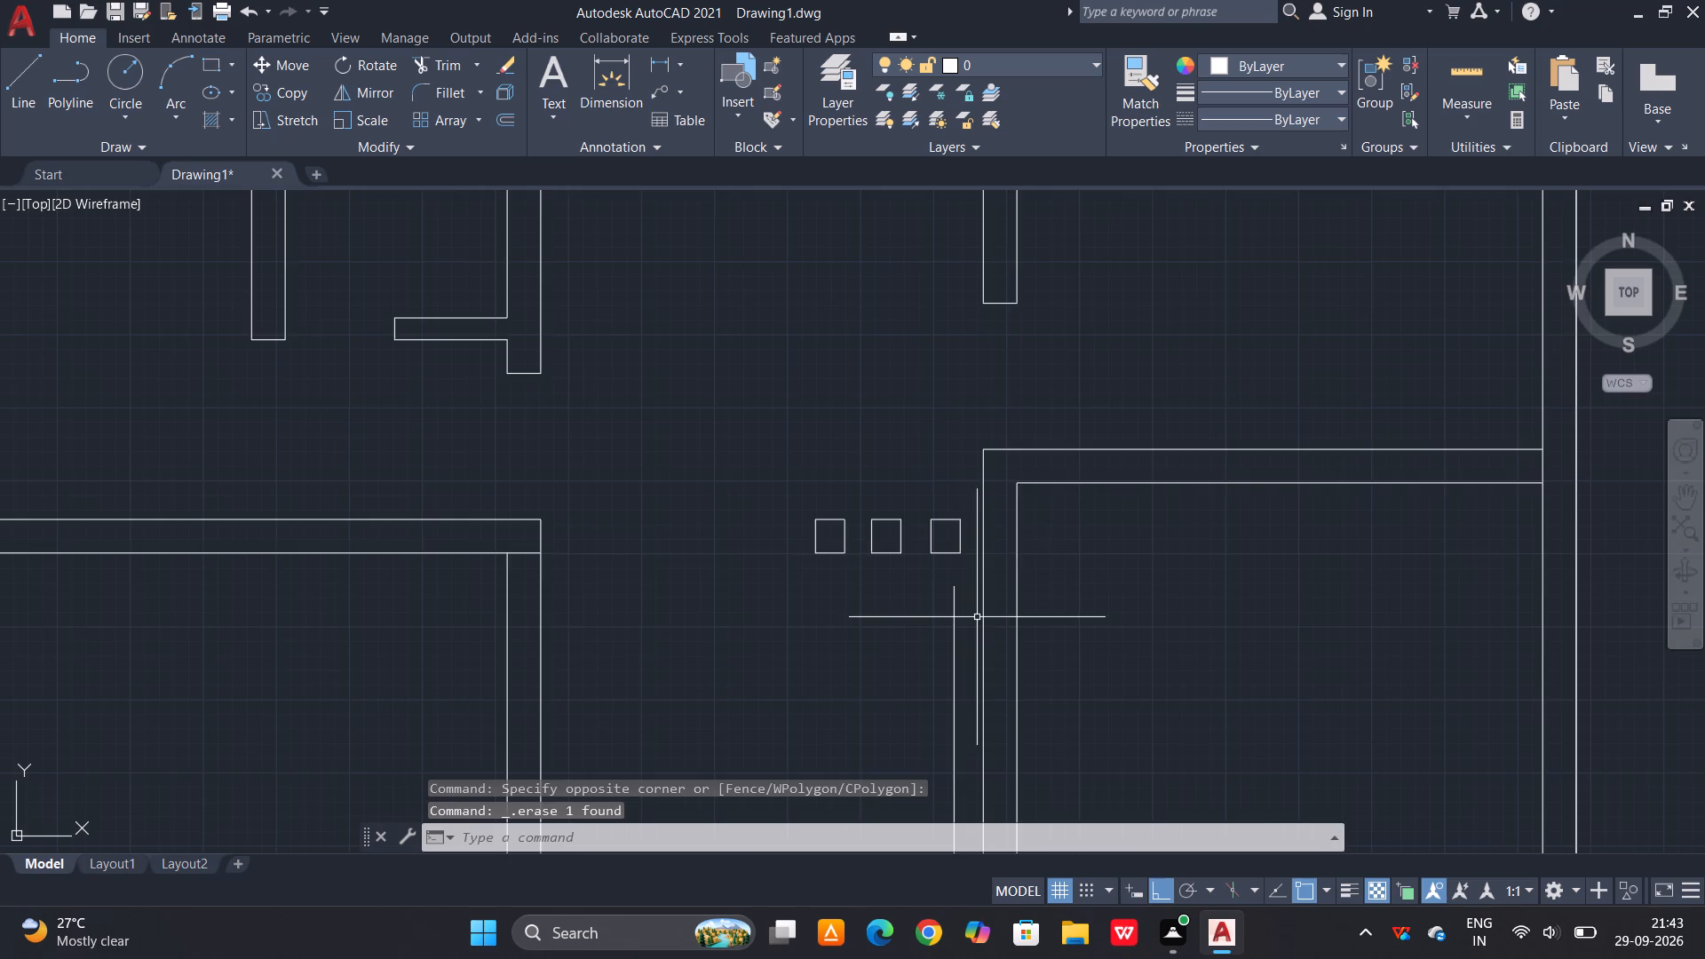
scroll(963, 559, down, 2)
scroll(962, 636, up, 2)
click(961, 634)
click(913, 645)
key(Delete)
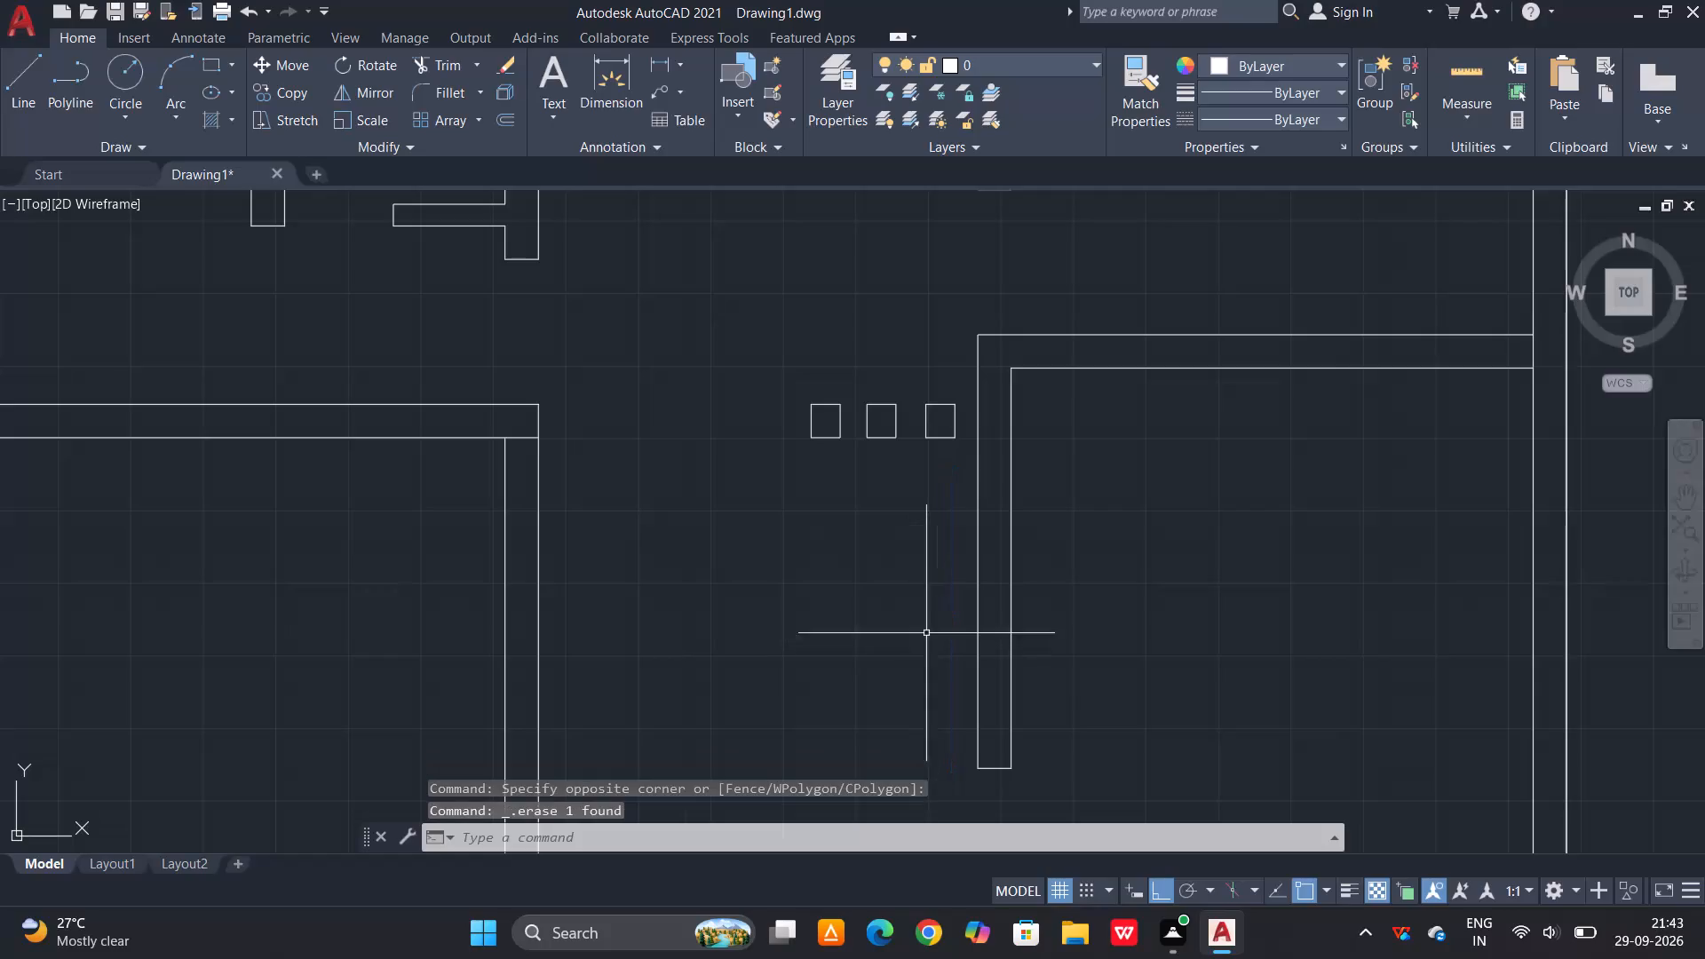
Offset the lower line of the left block's cross wall 300 units downward into the large room.
scroll(1017, 559, down, 3)
middle_drag(841, 685, 841, 677)
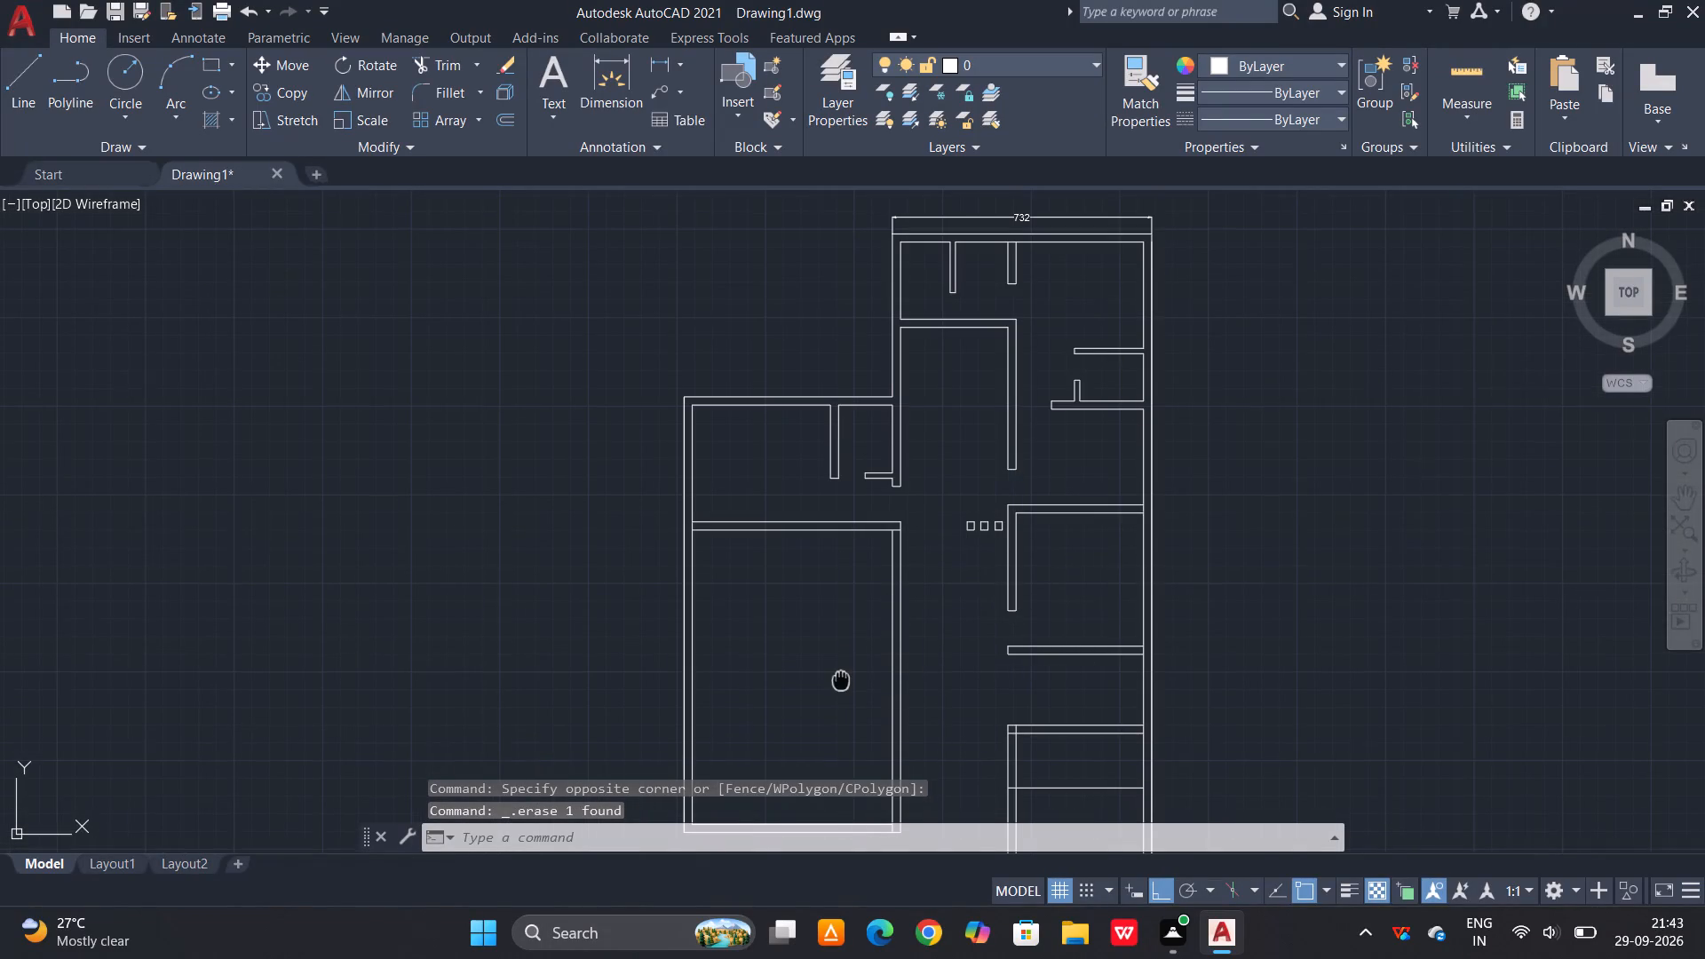
middle_drag(841, 677, 868, 583)
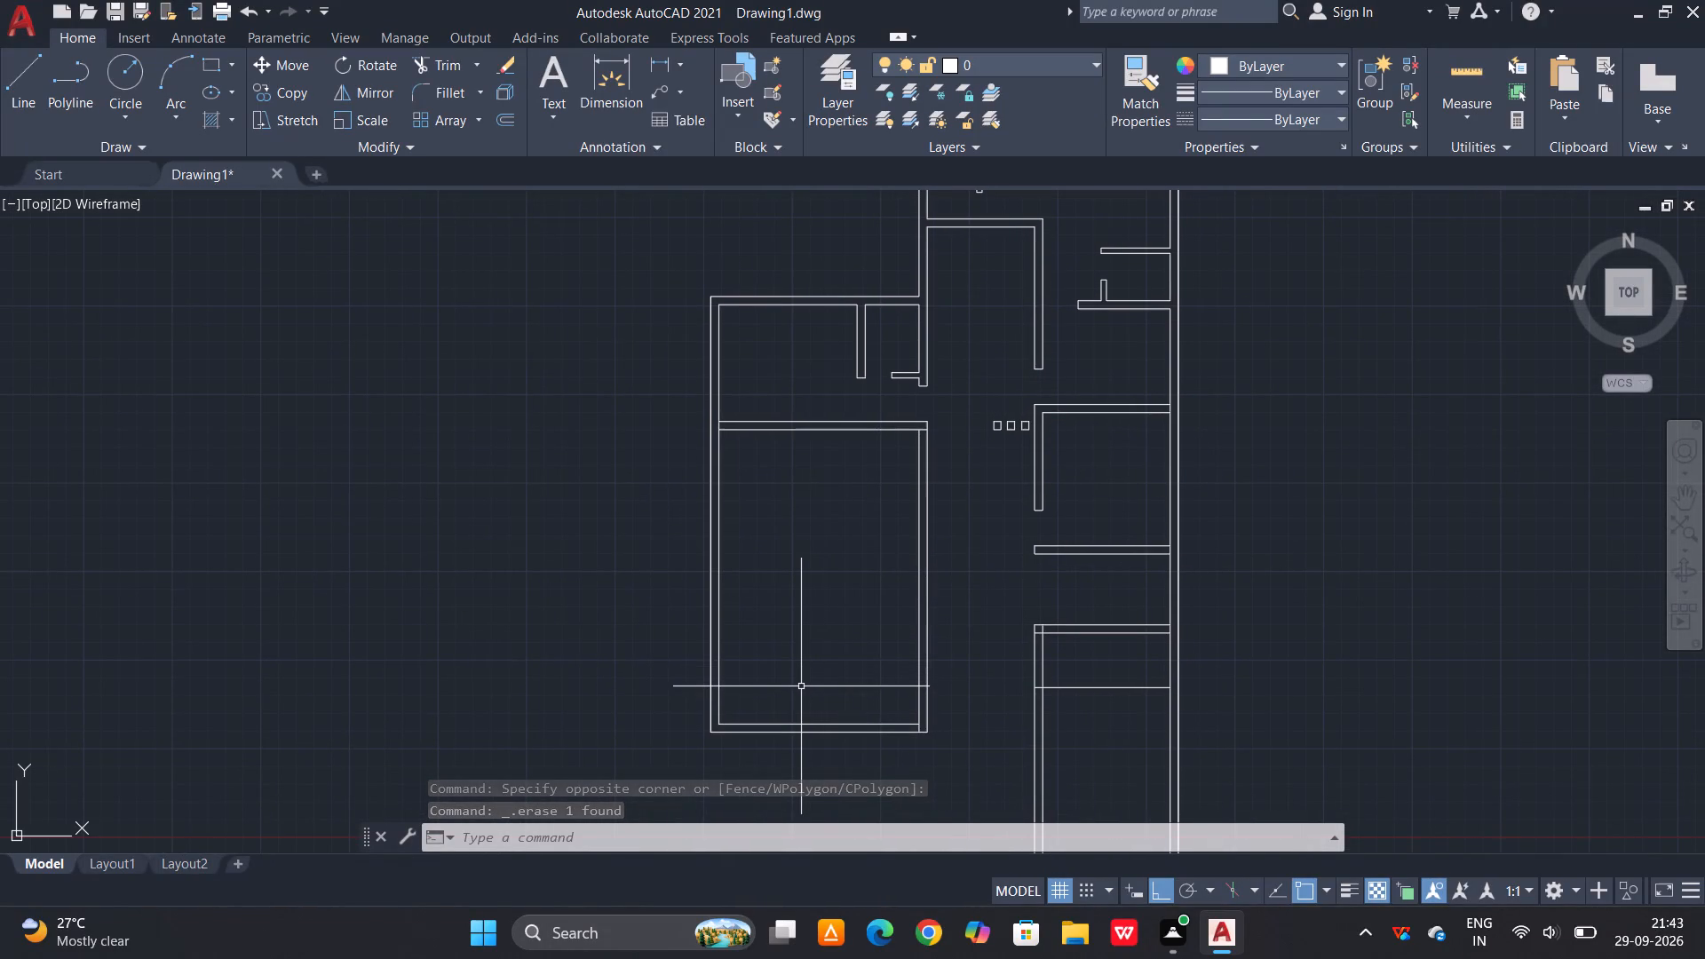
key(Escape)
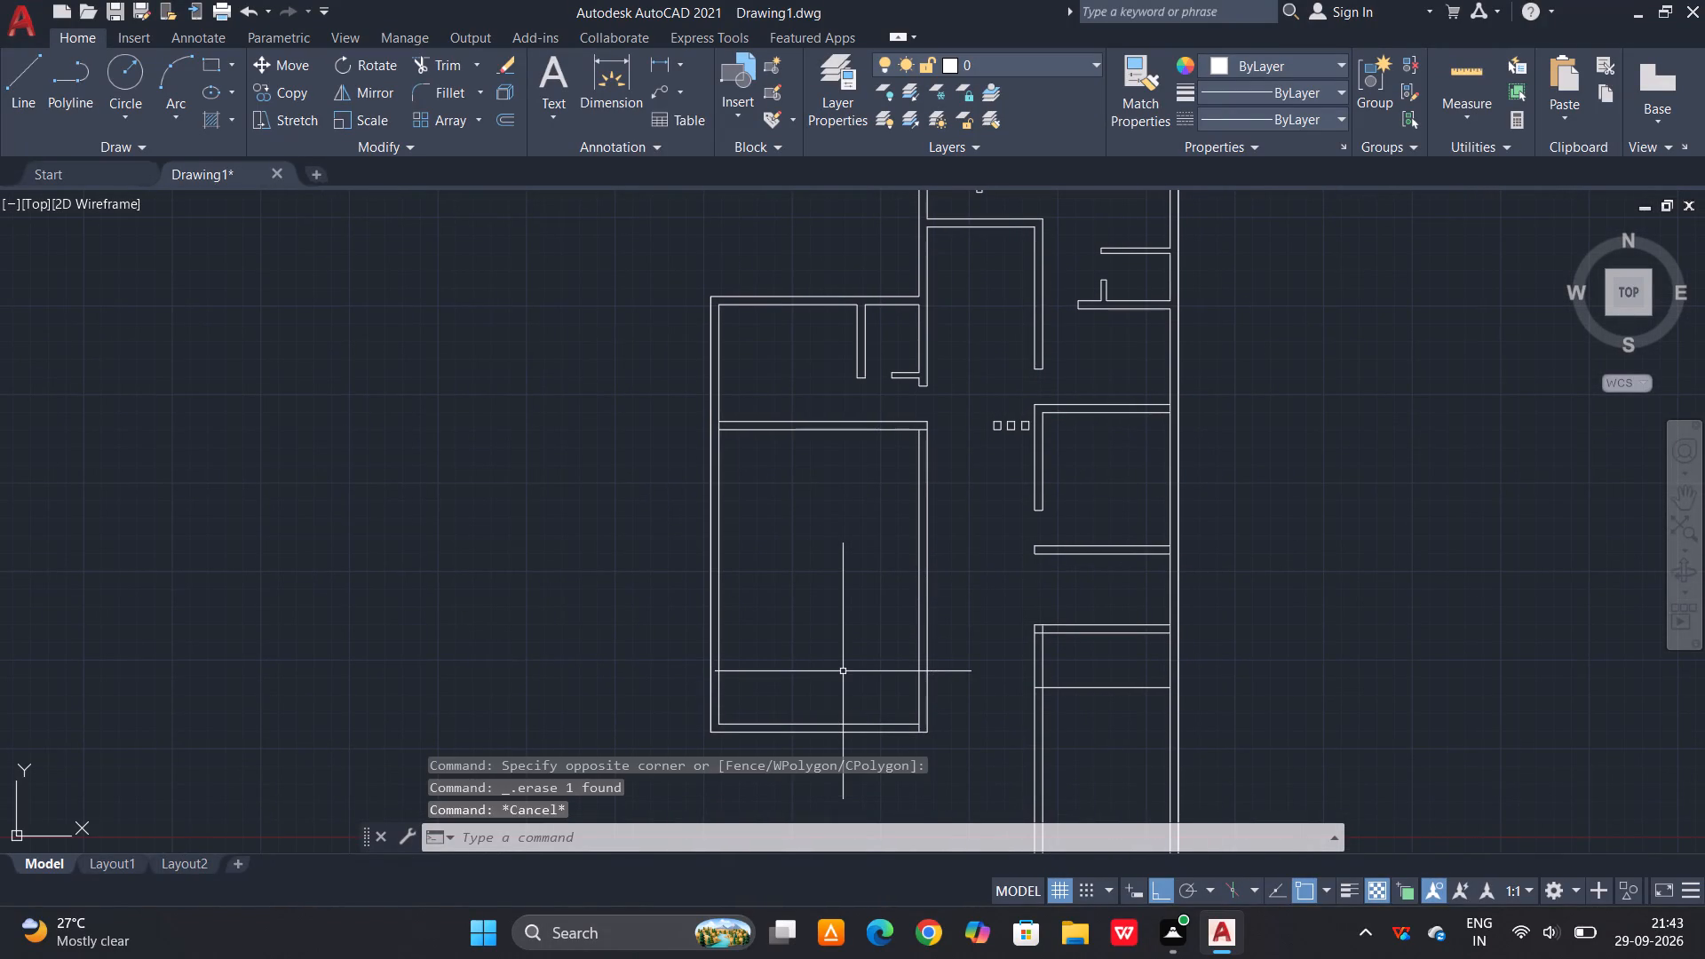
key(o)
key(space)
text(300)
key(space)
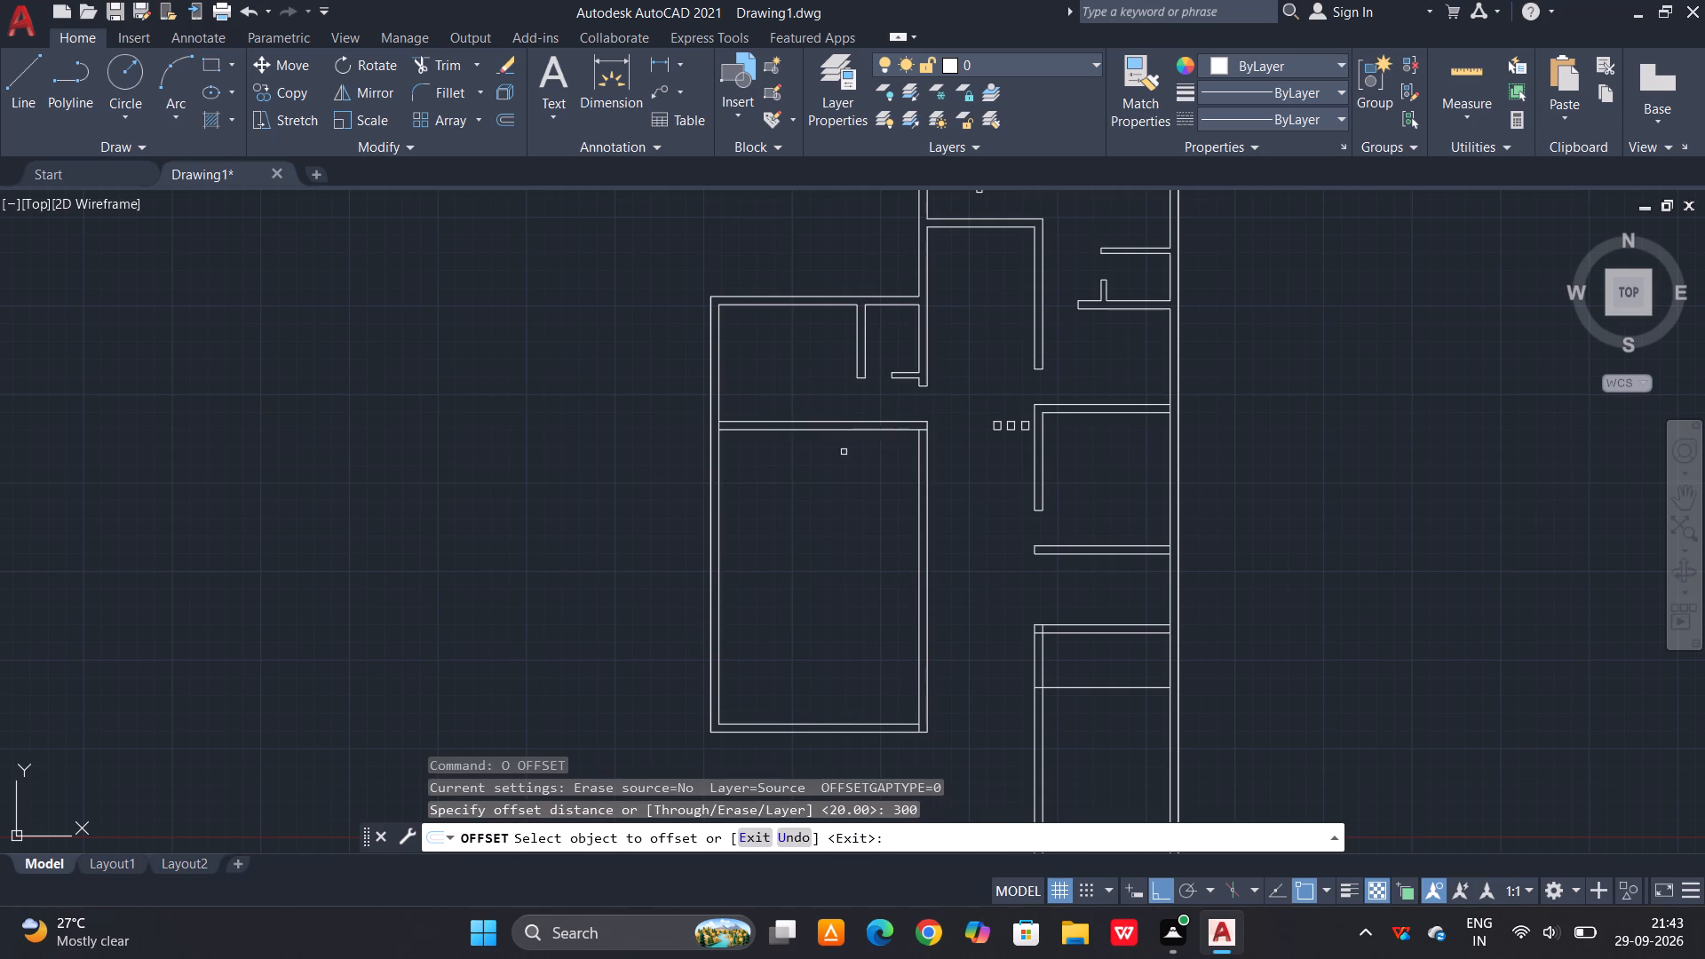
click(848, 432)
click(809, 655)
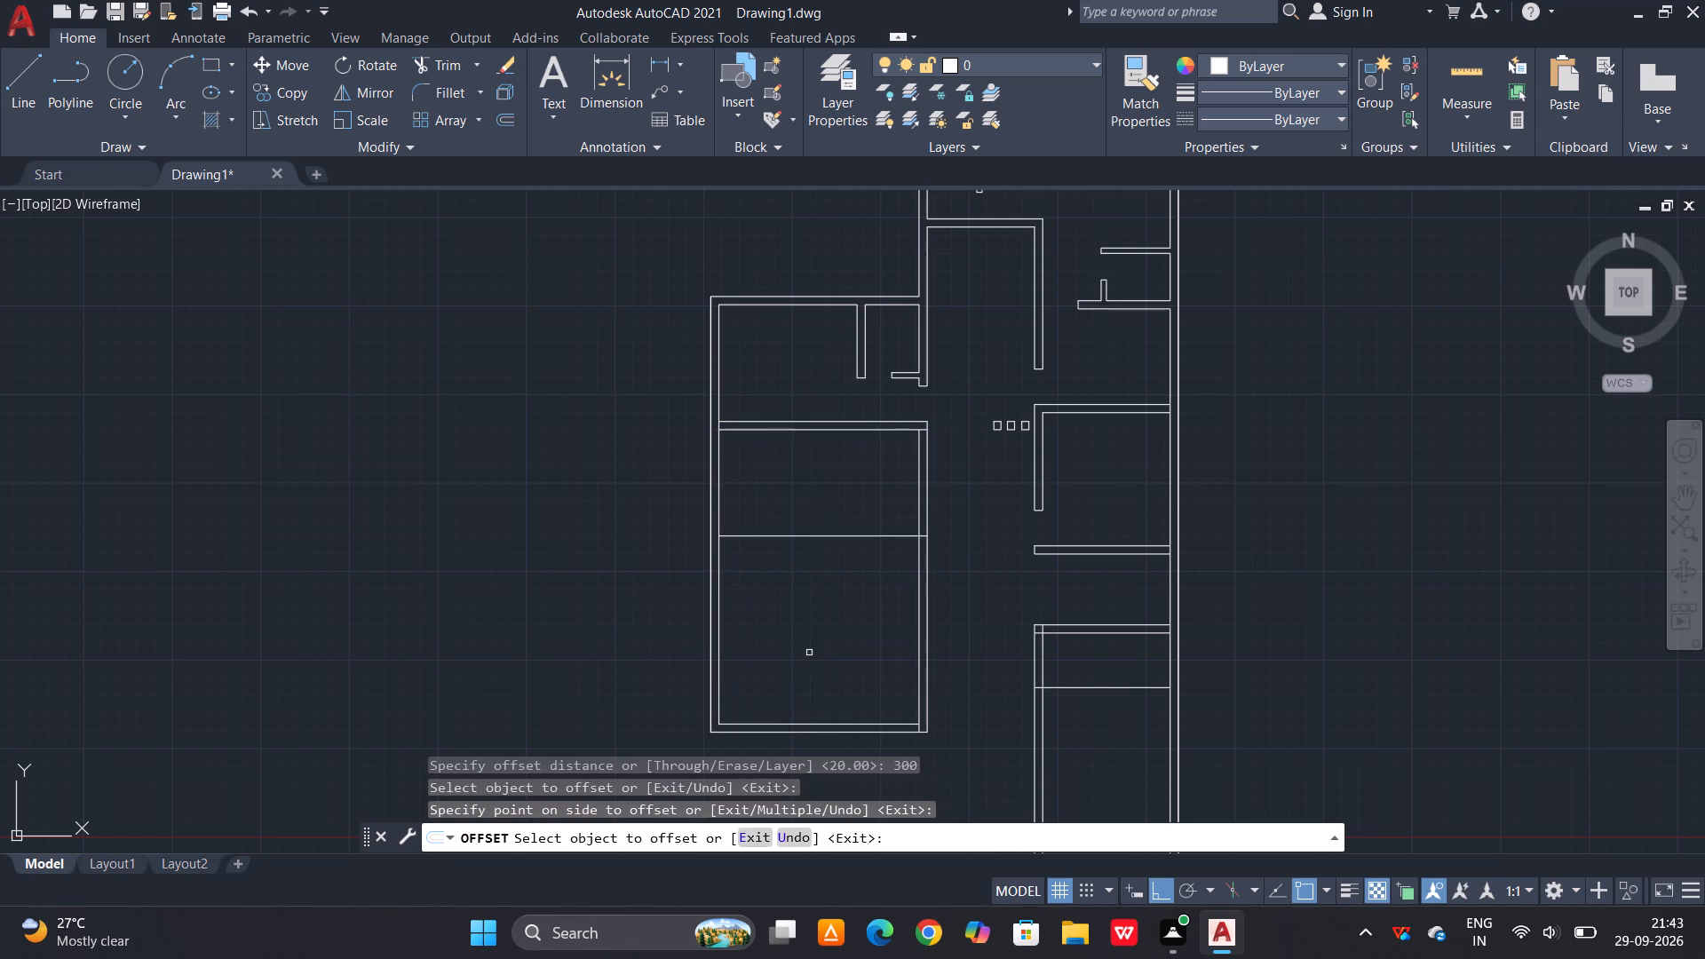
key(Escape)
Offset the new horizontal line in the left block 23 units downward to form a second cross wall.
text(O)
key(space)
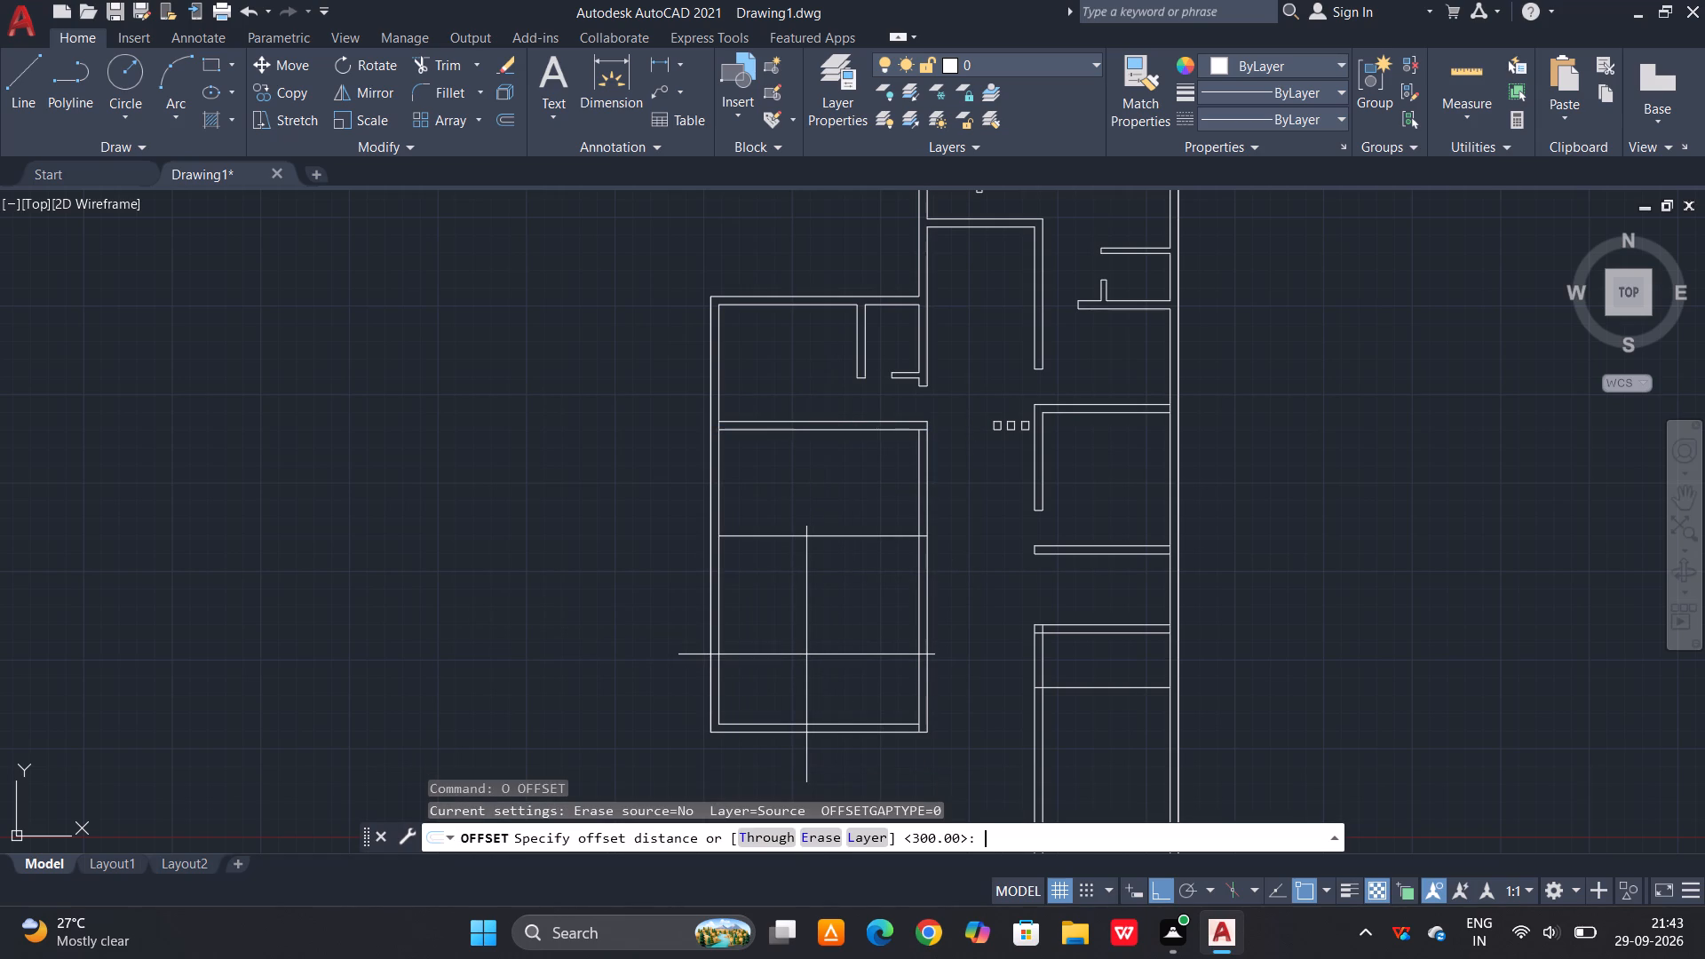
text(23)
key(space)
click(821, 539)
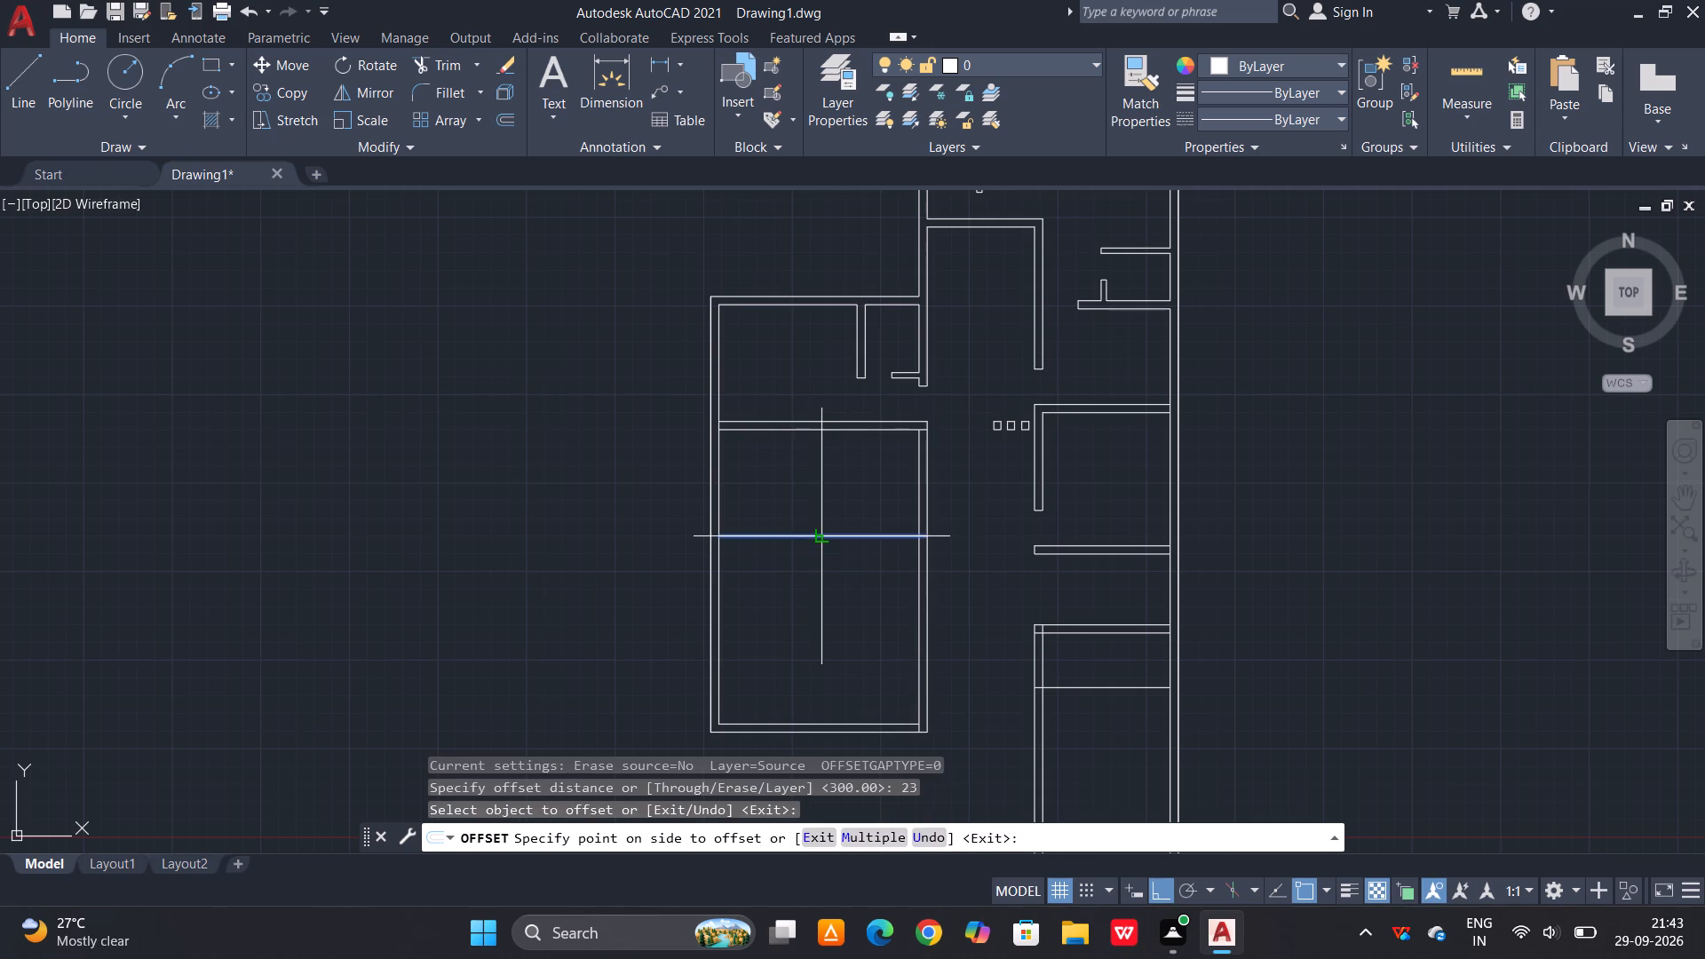
click(823, 588)
key(Escape)
key(Escape)
Trim both lines of the left block's right-hand wall between its two cross walls to open that side.
text(TR)
key(space)
key(space)
click(940, 480)
click(891, 493)
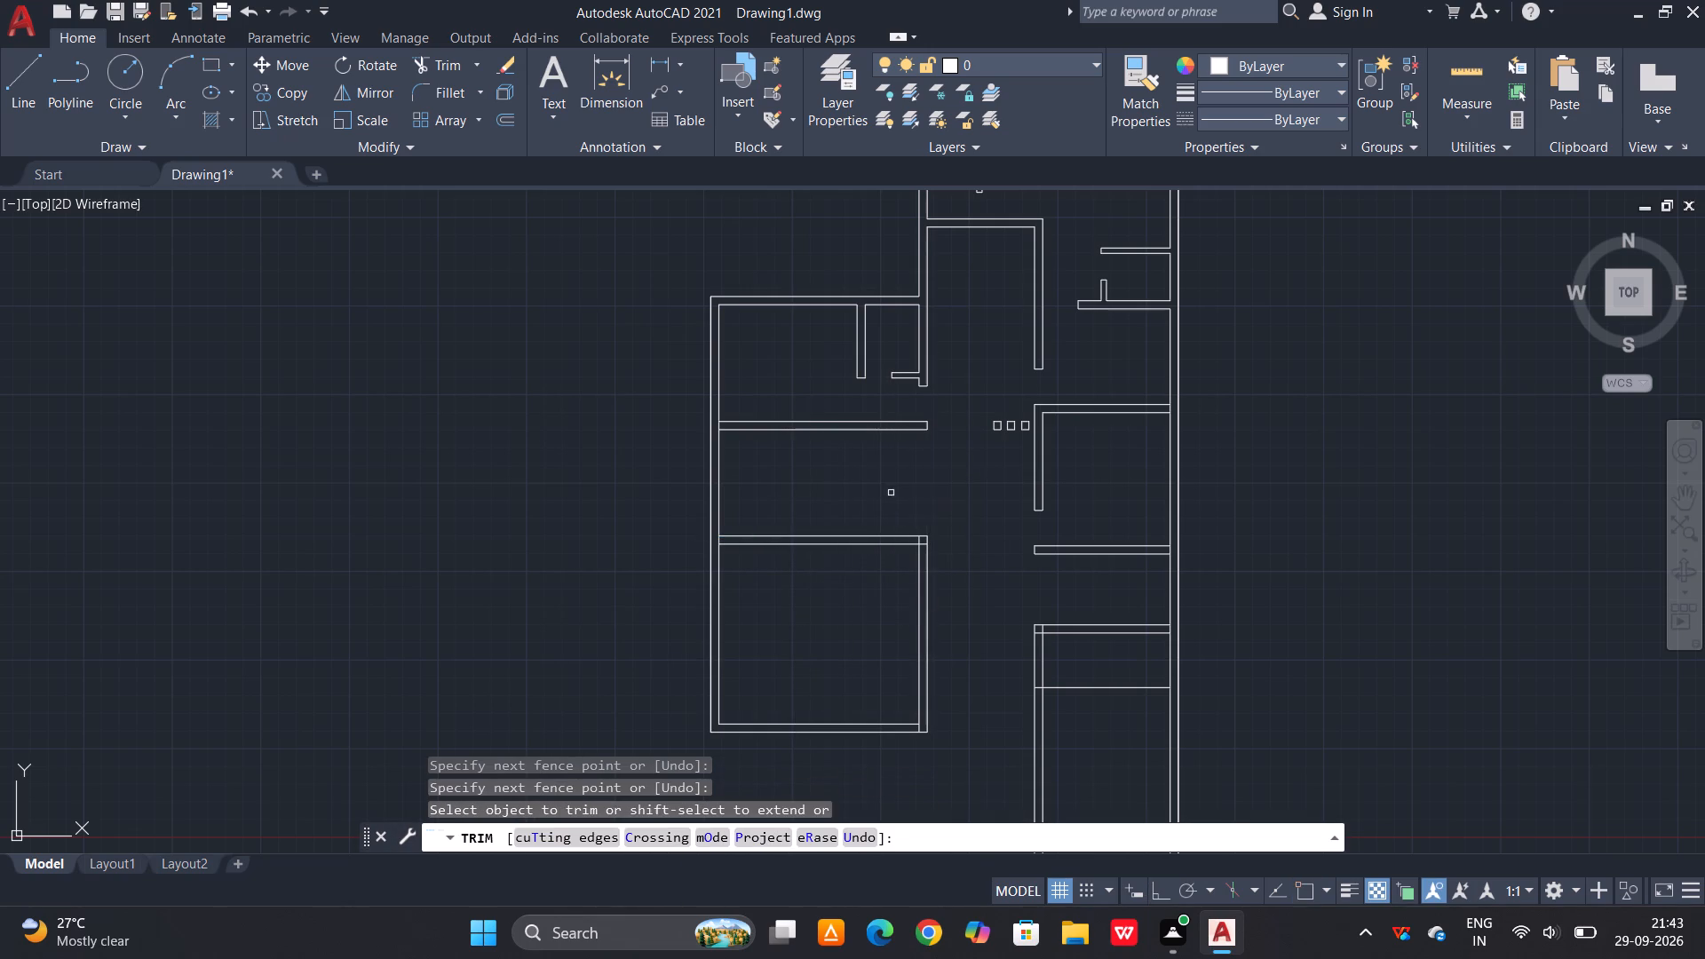
key(Escape)
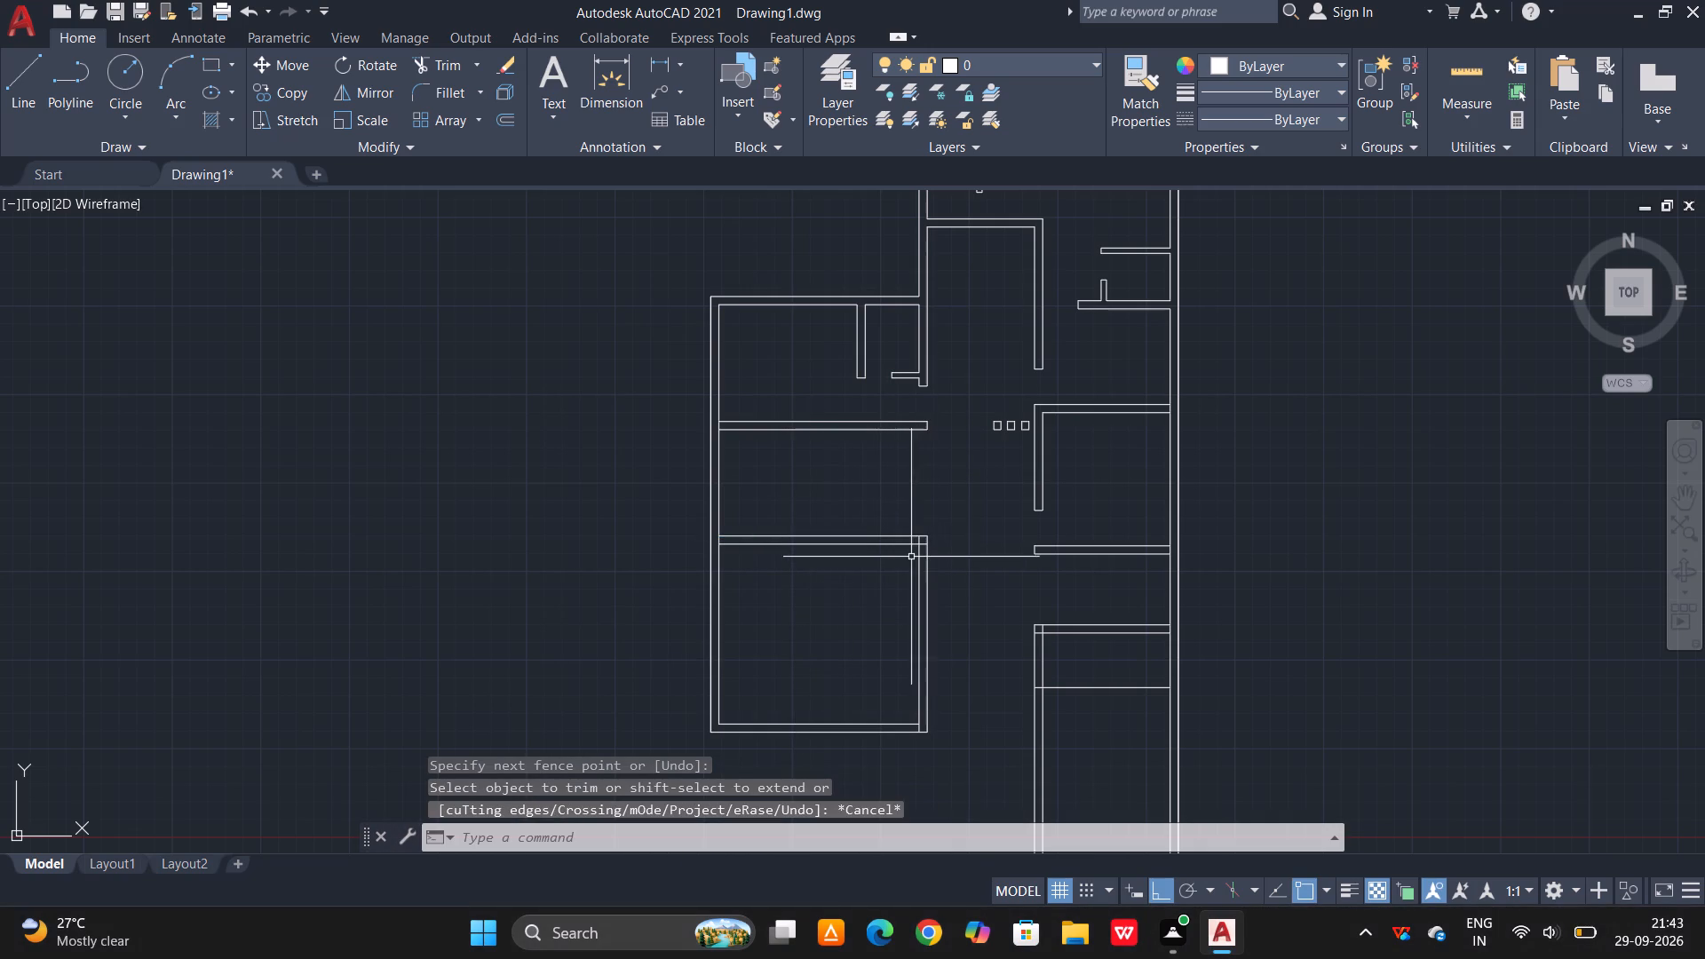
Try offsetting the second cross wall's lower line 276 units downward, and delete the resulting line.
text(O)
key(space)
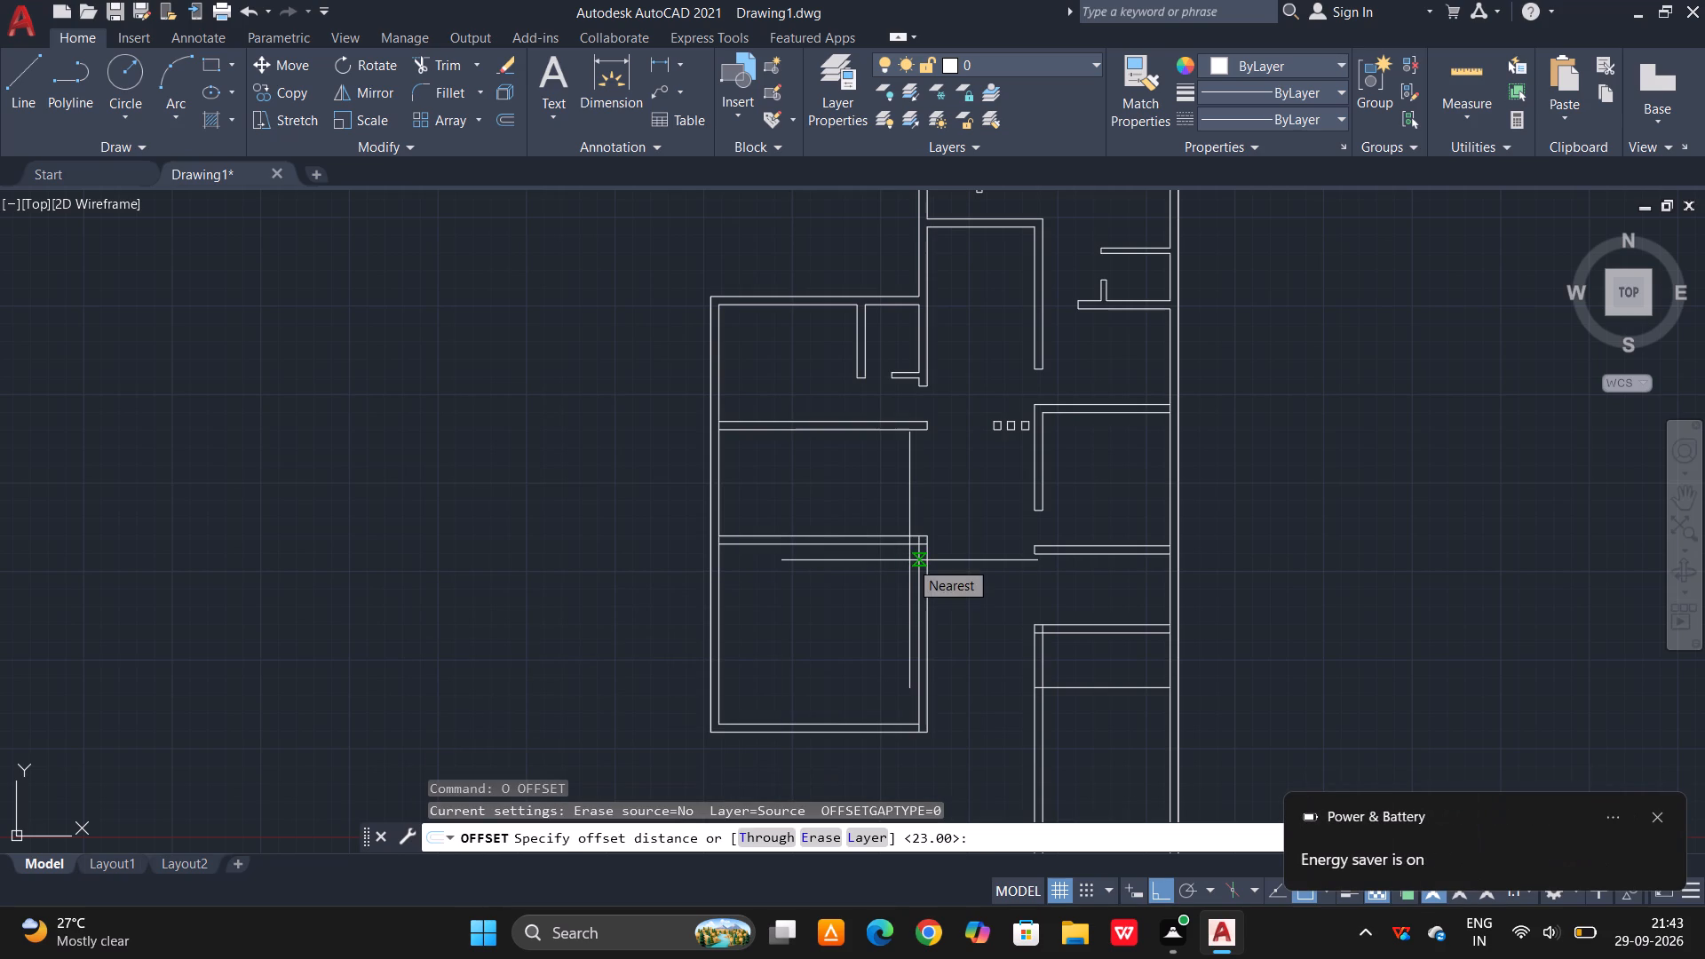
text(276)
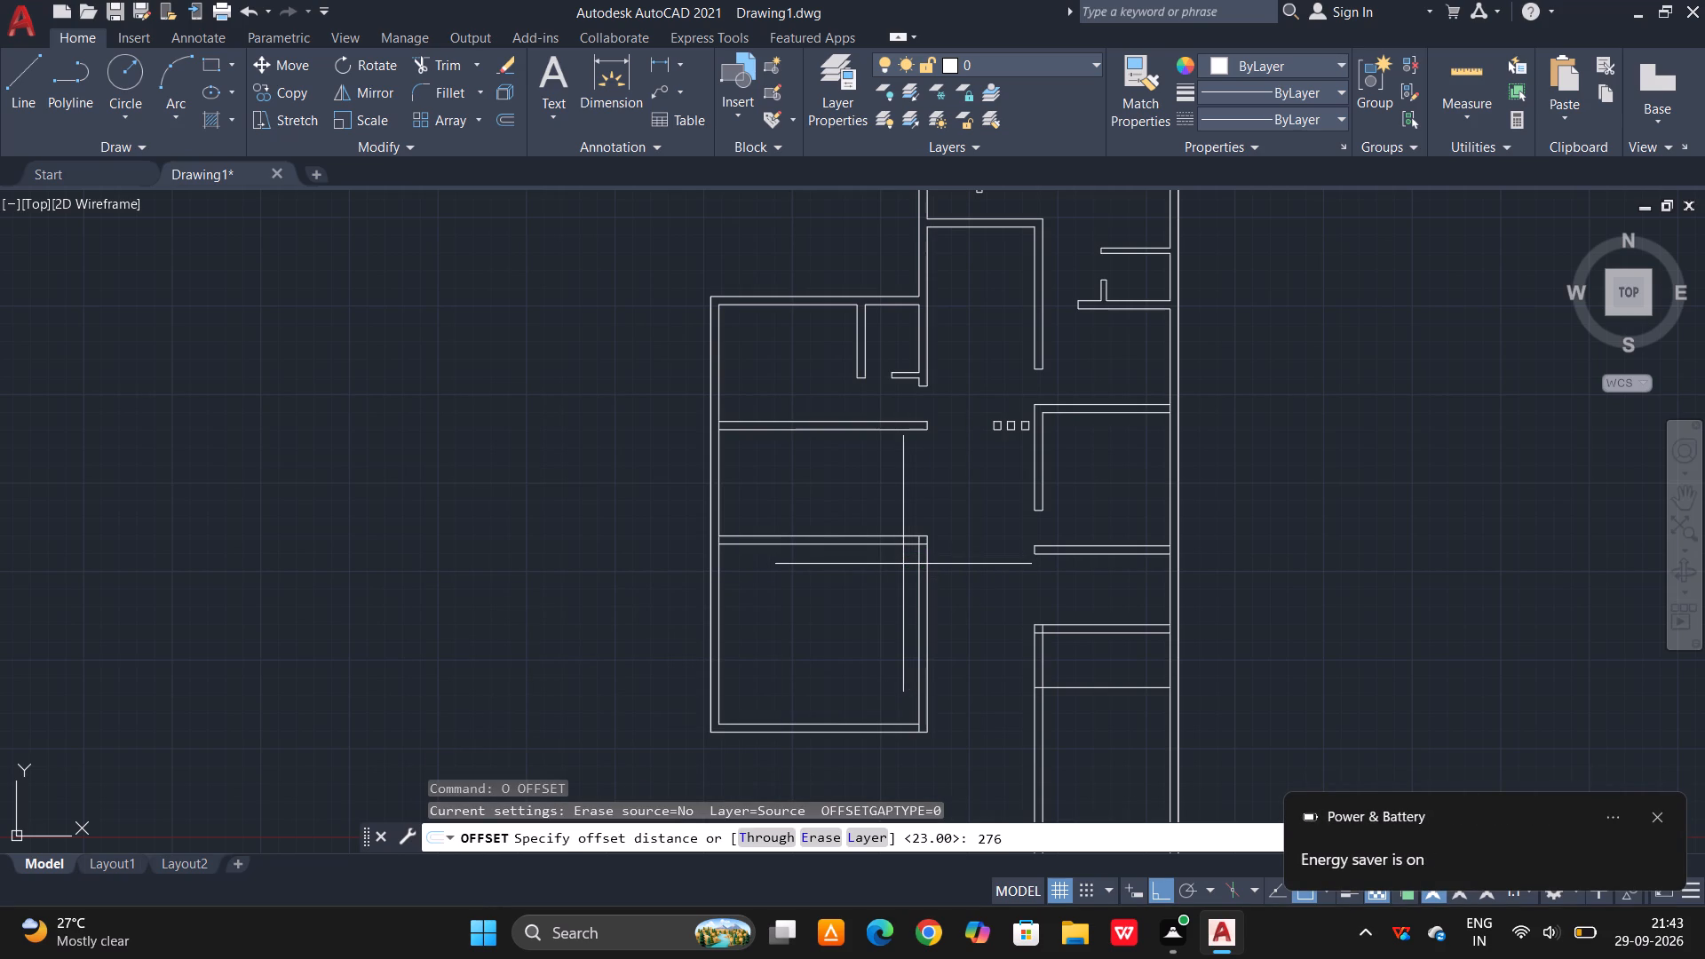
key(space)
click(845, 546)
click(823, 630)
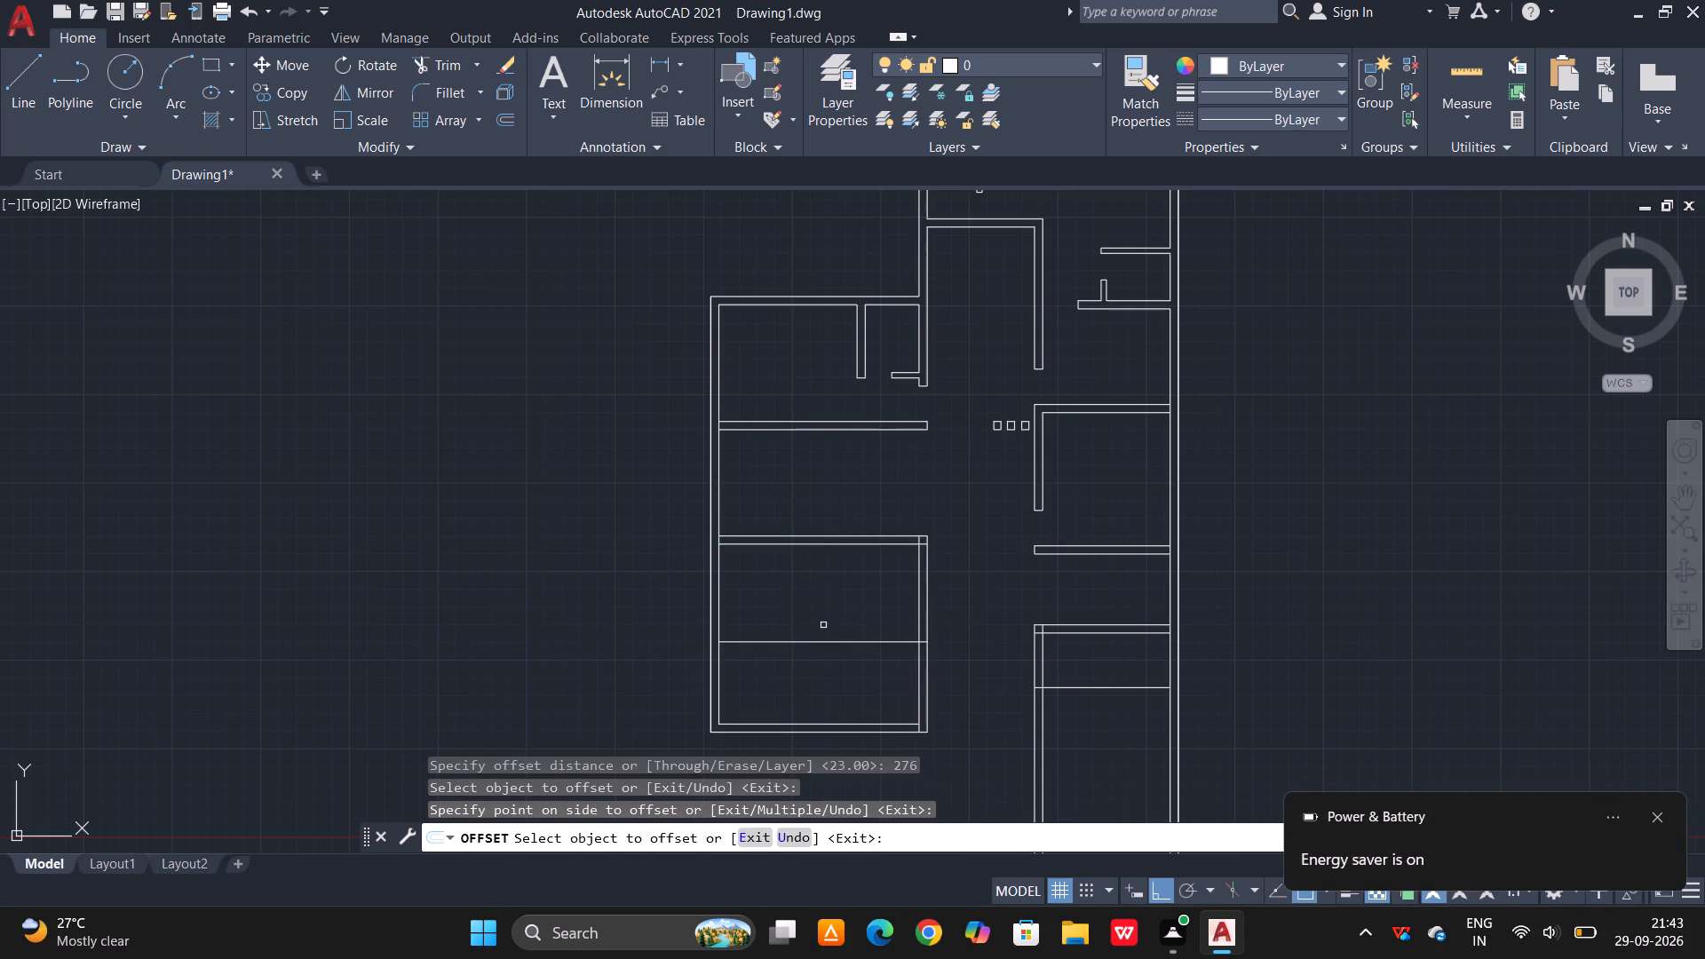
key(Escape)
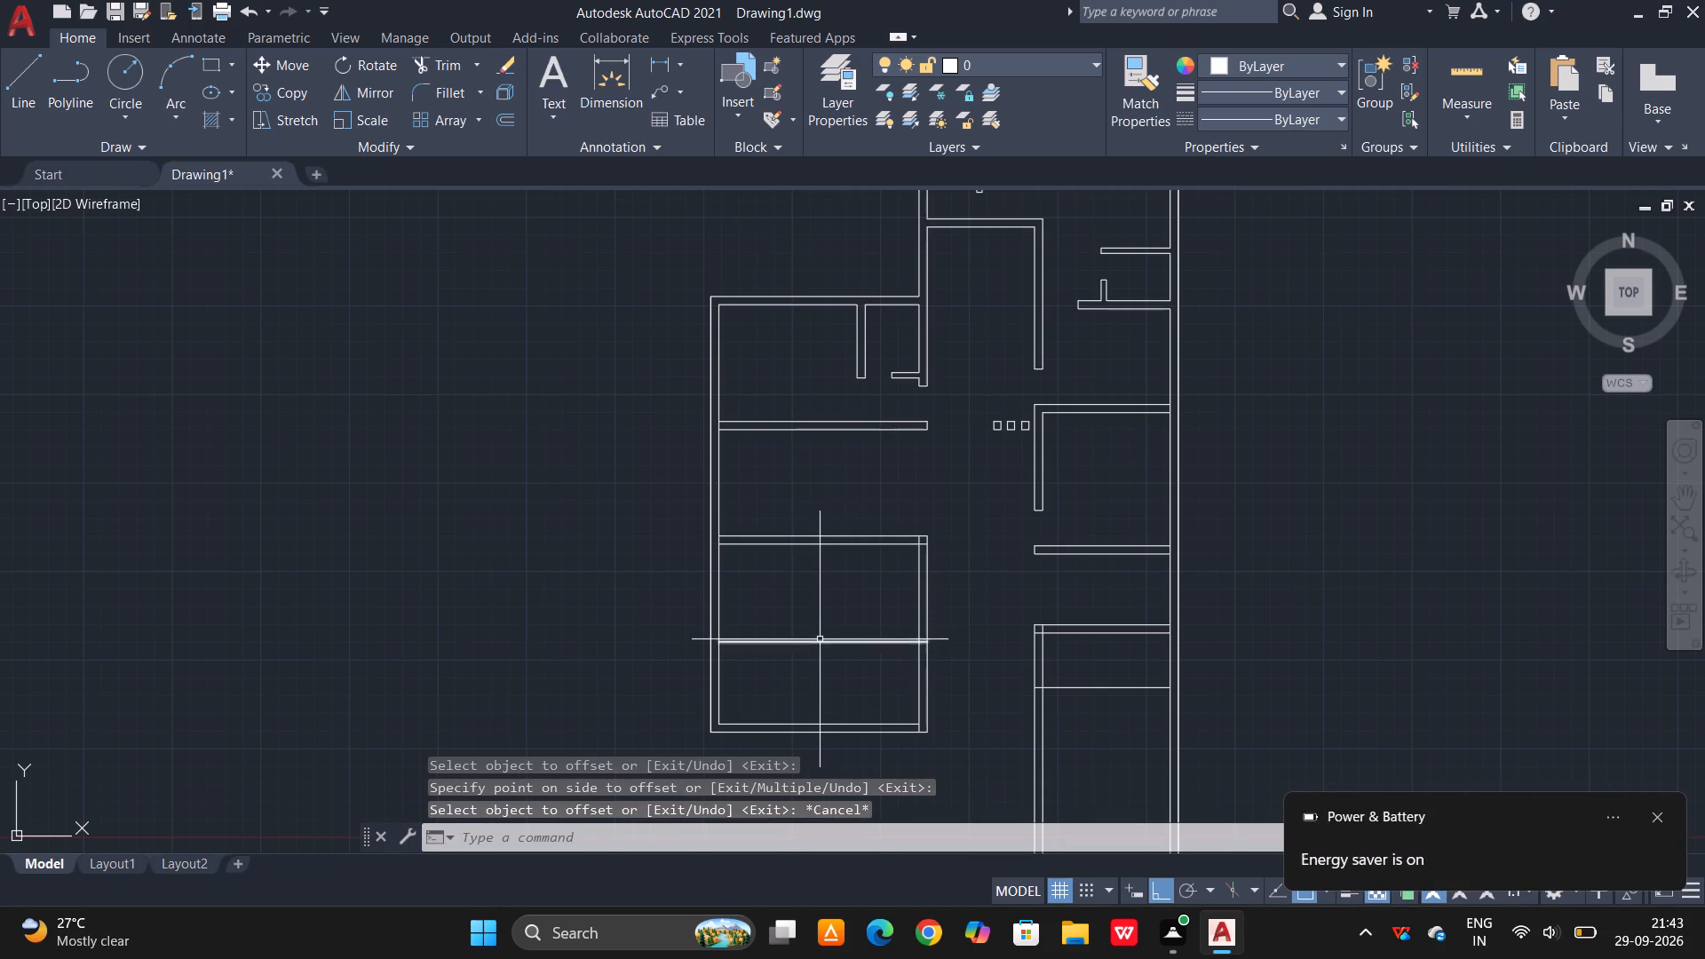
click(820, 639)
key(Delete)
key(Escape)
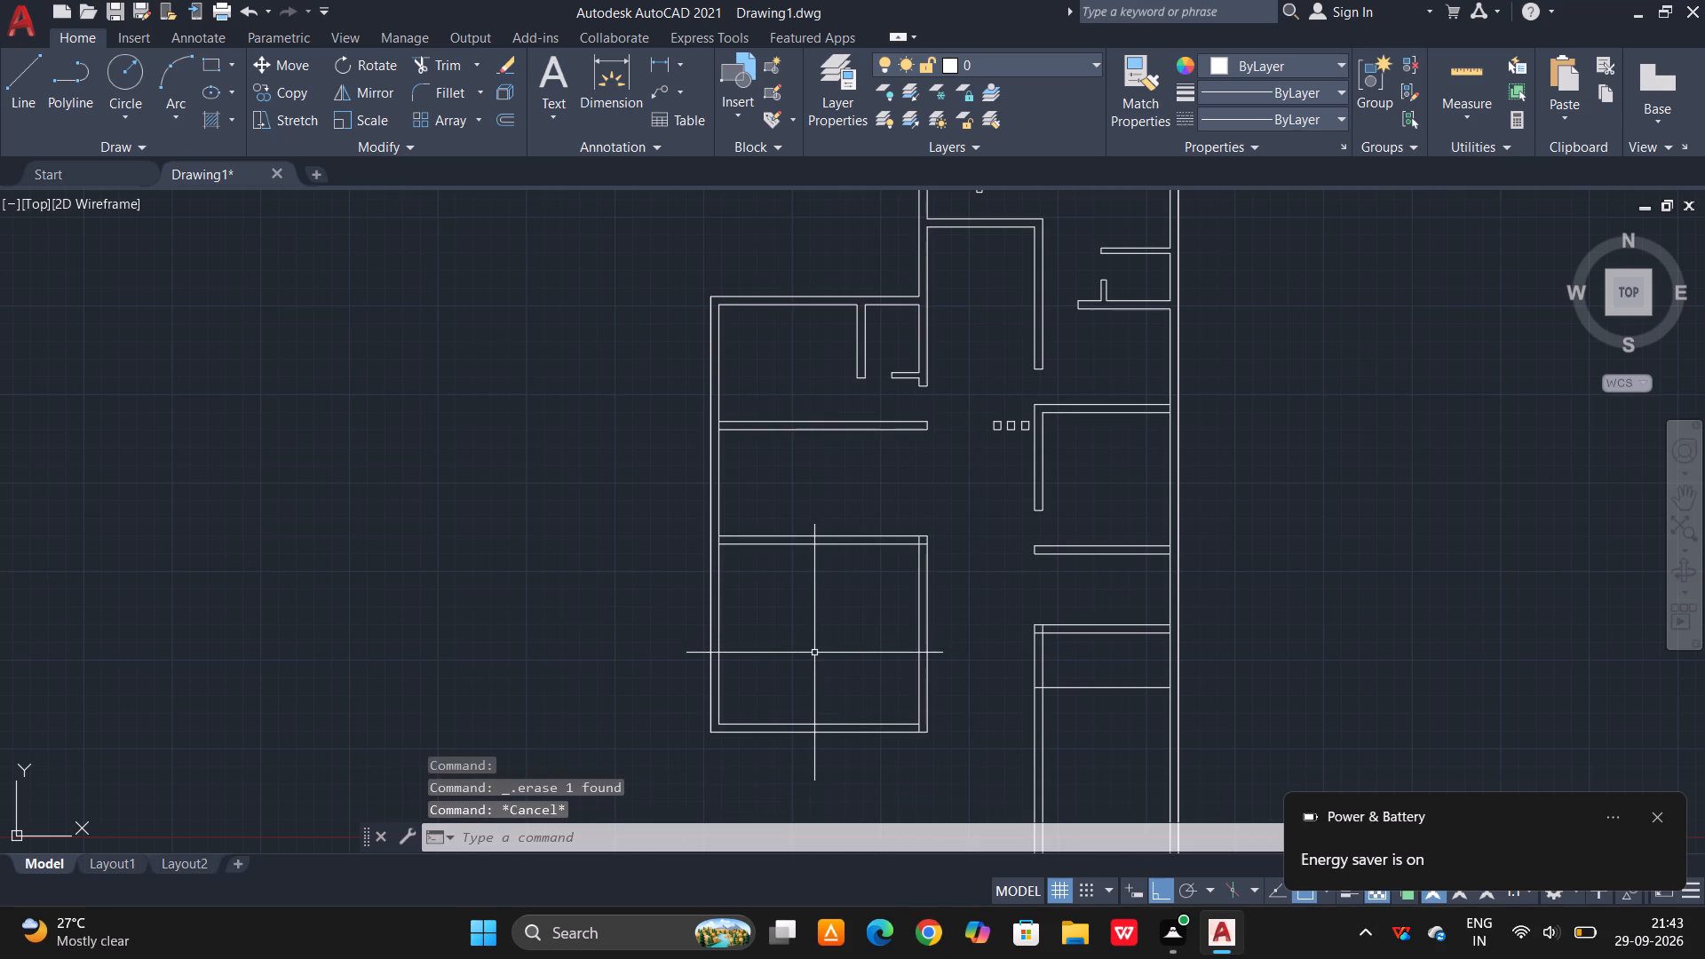
Offset the inner line of the left block's left wall 276 units to the right.
text(O 276)
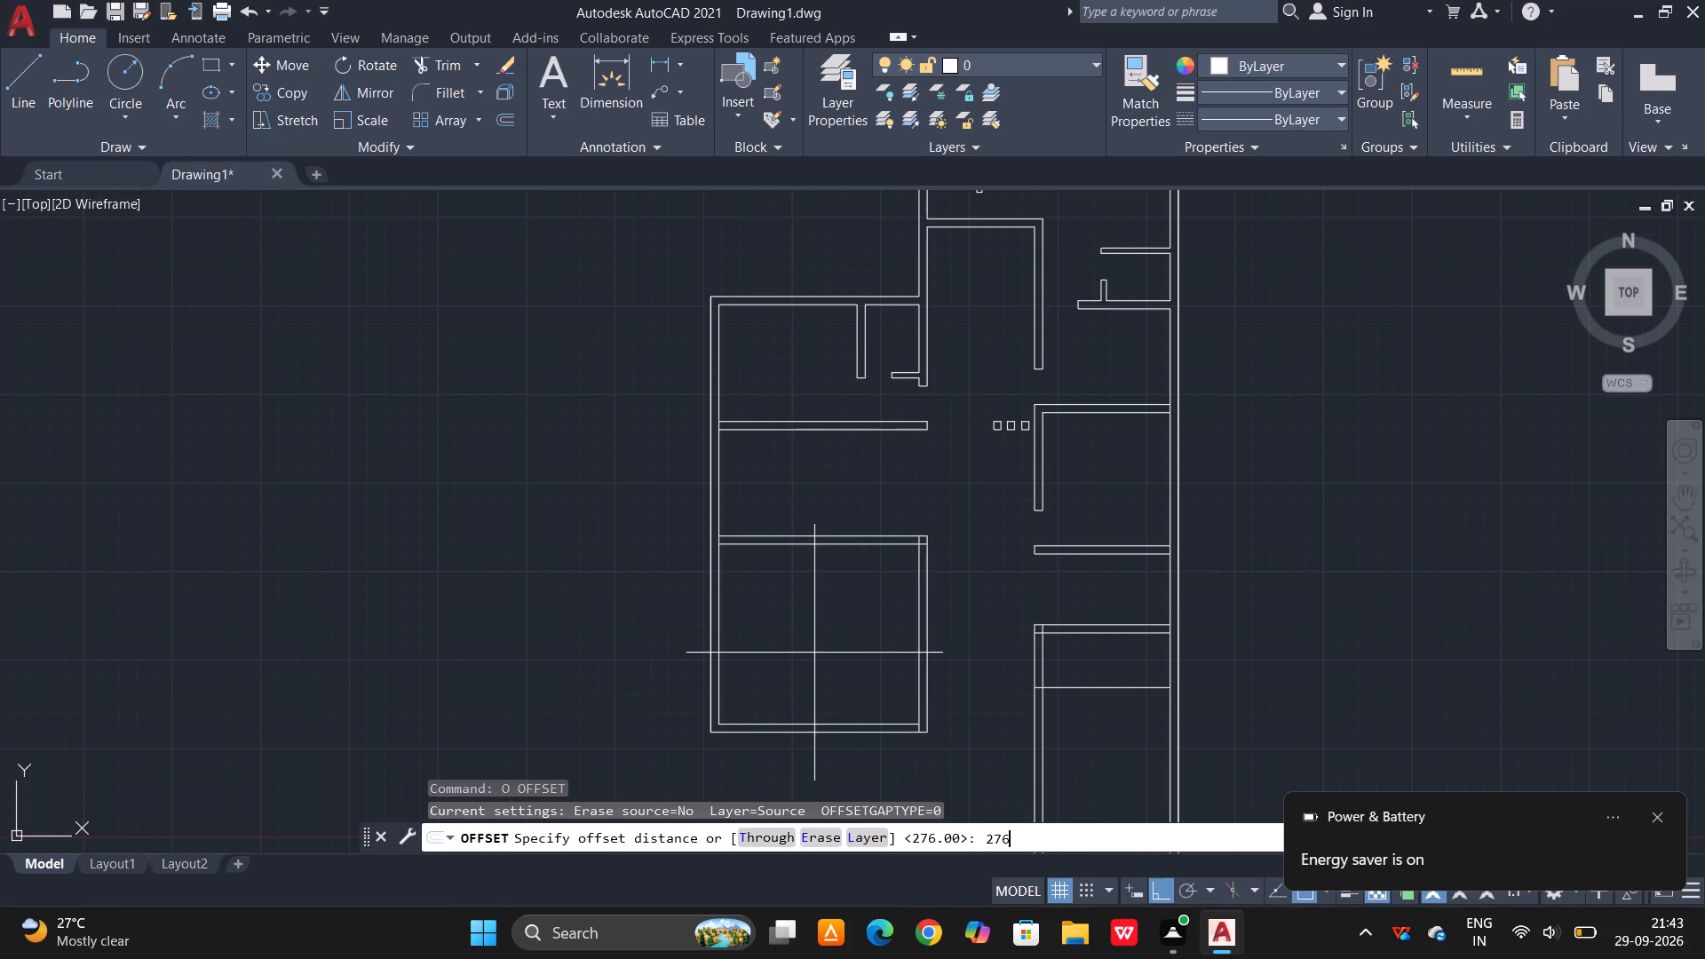
key(space)
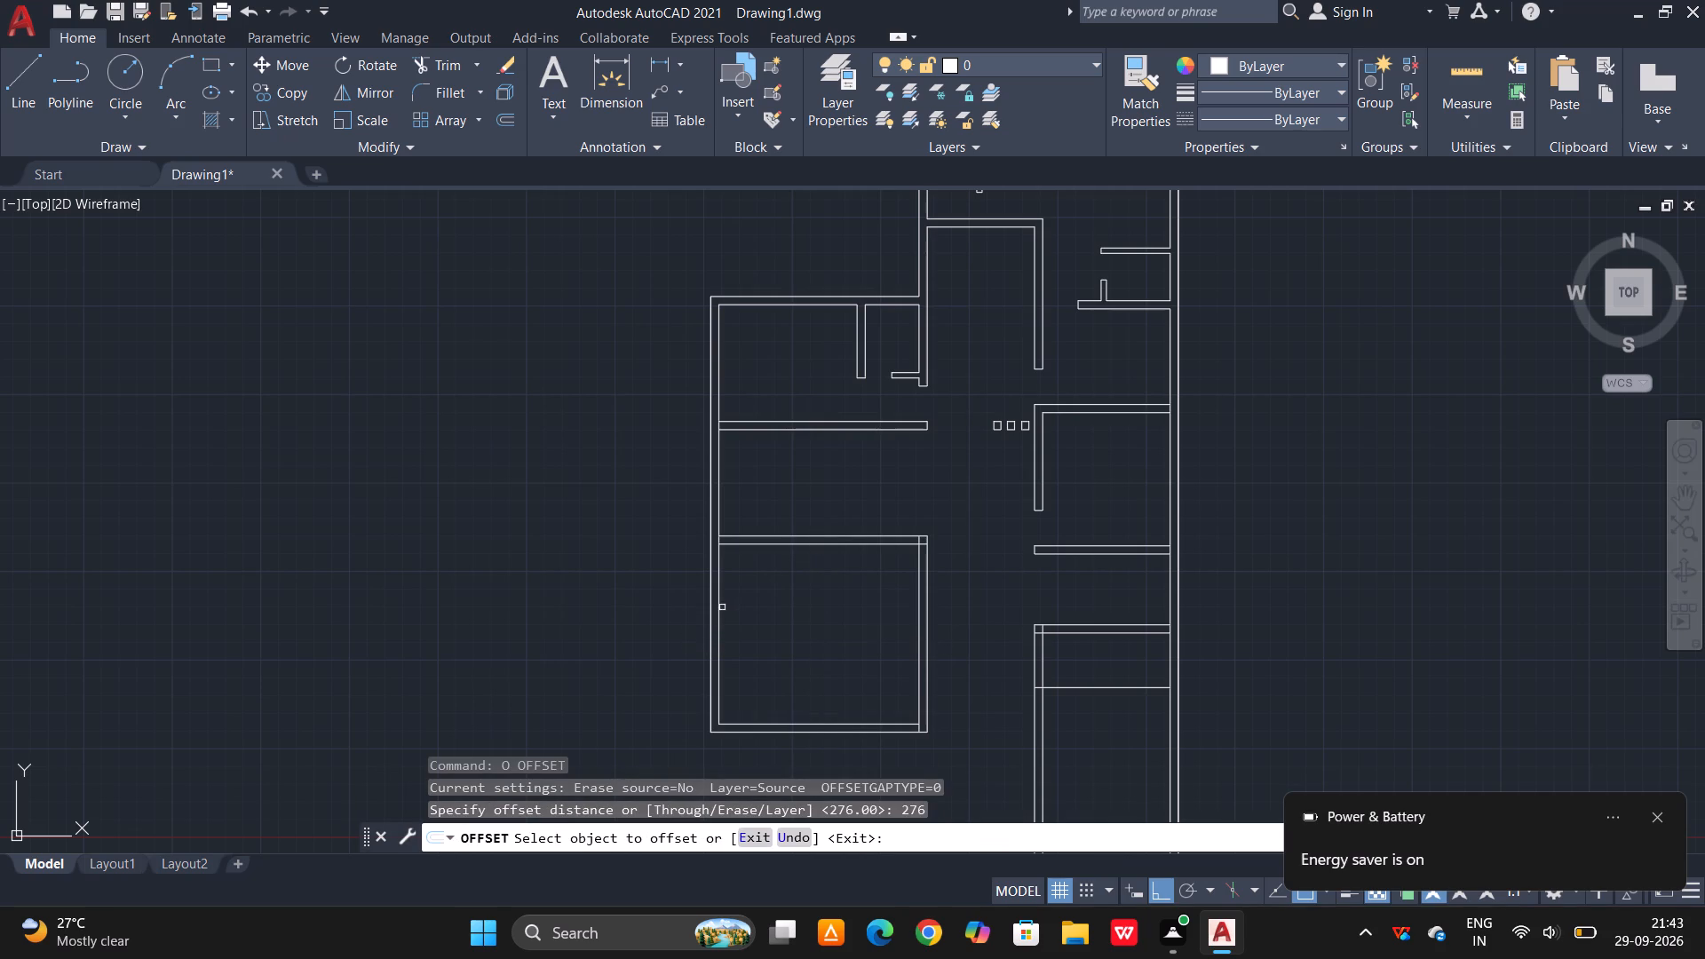
click(721, 609)
click(837, 628)
key(Escape)
Offset the lower line of the left block's second cross wall 150 units downward into the bottom room.
key(o)
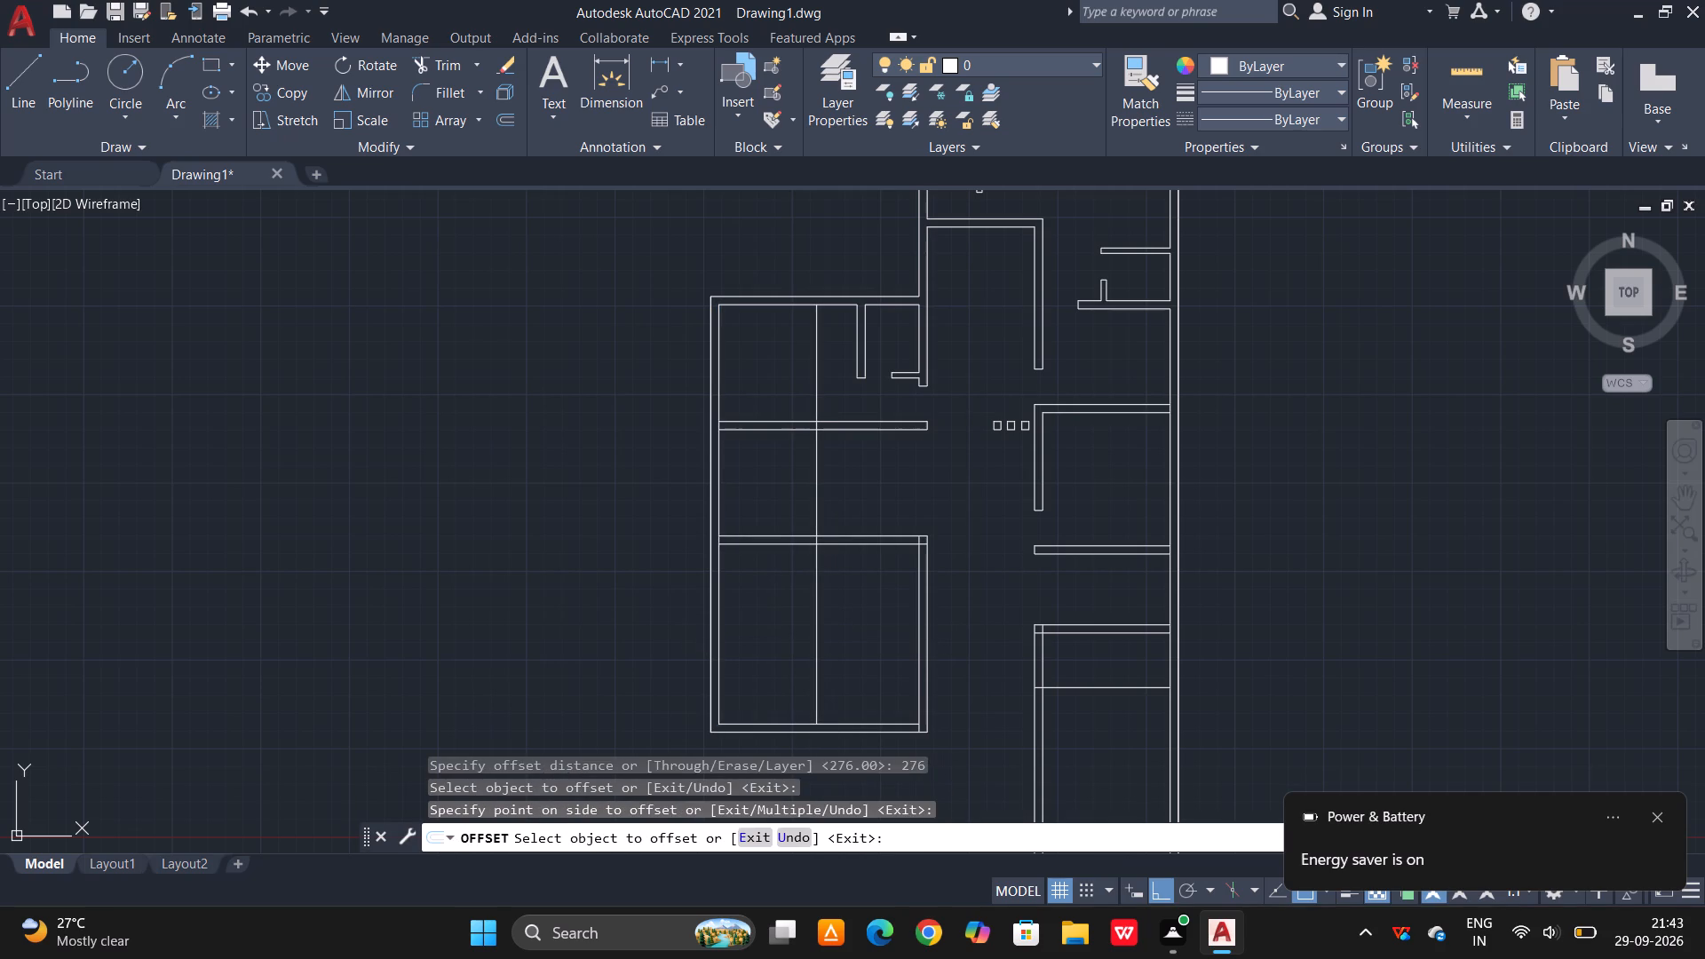
key(space)
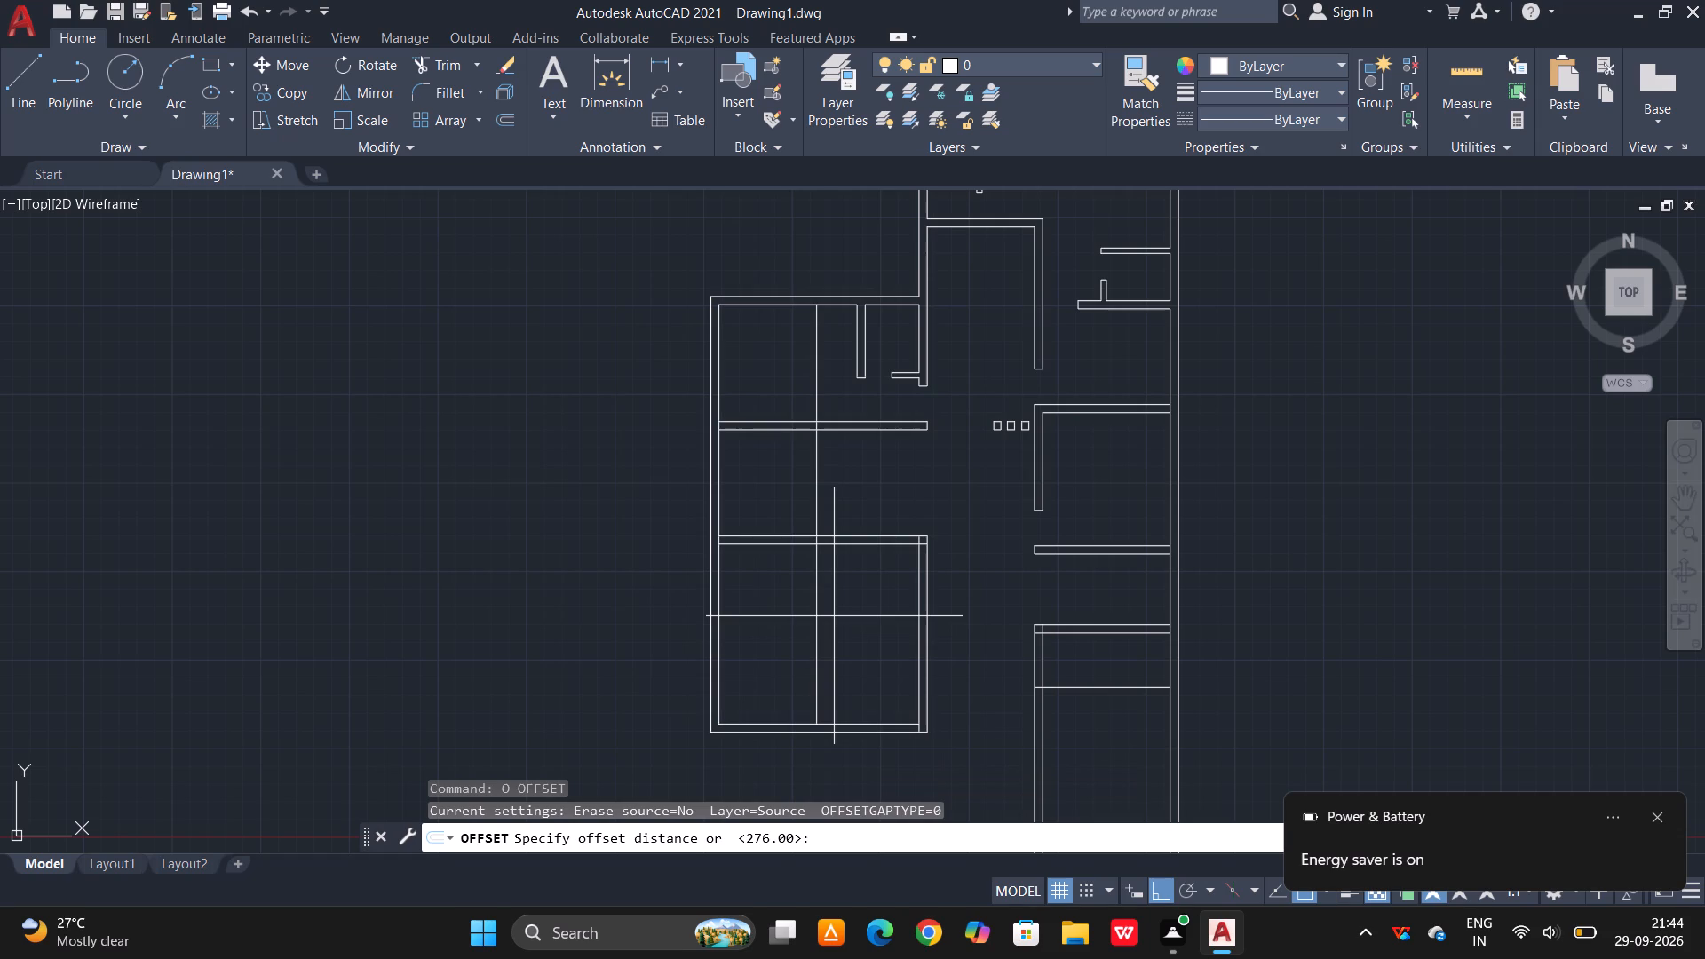
text(150)
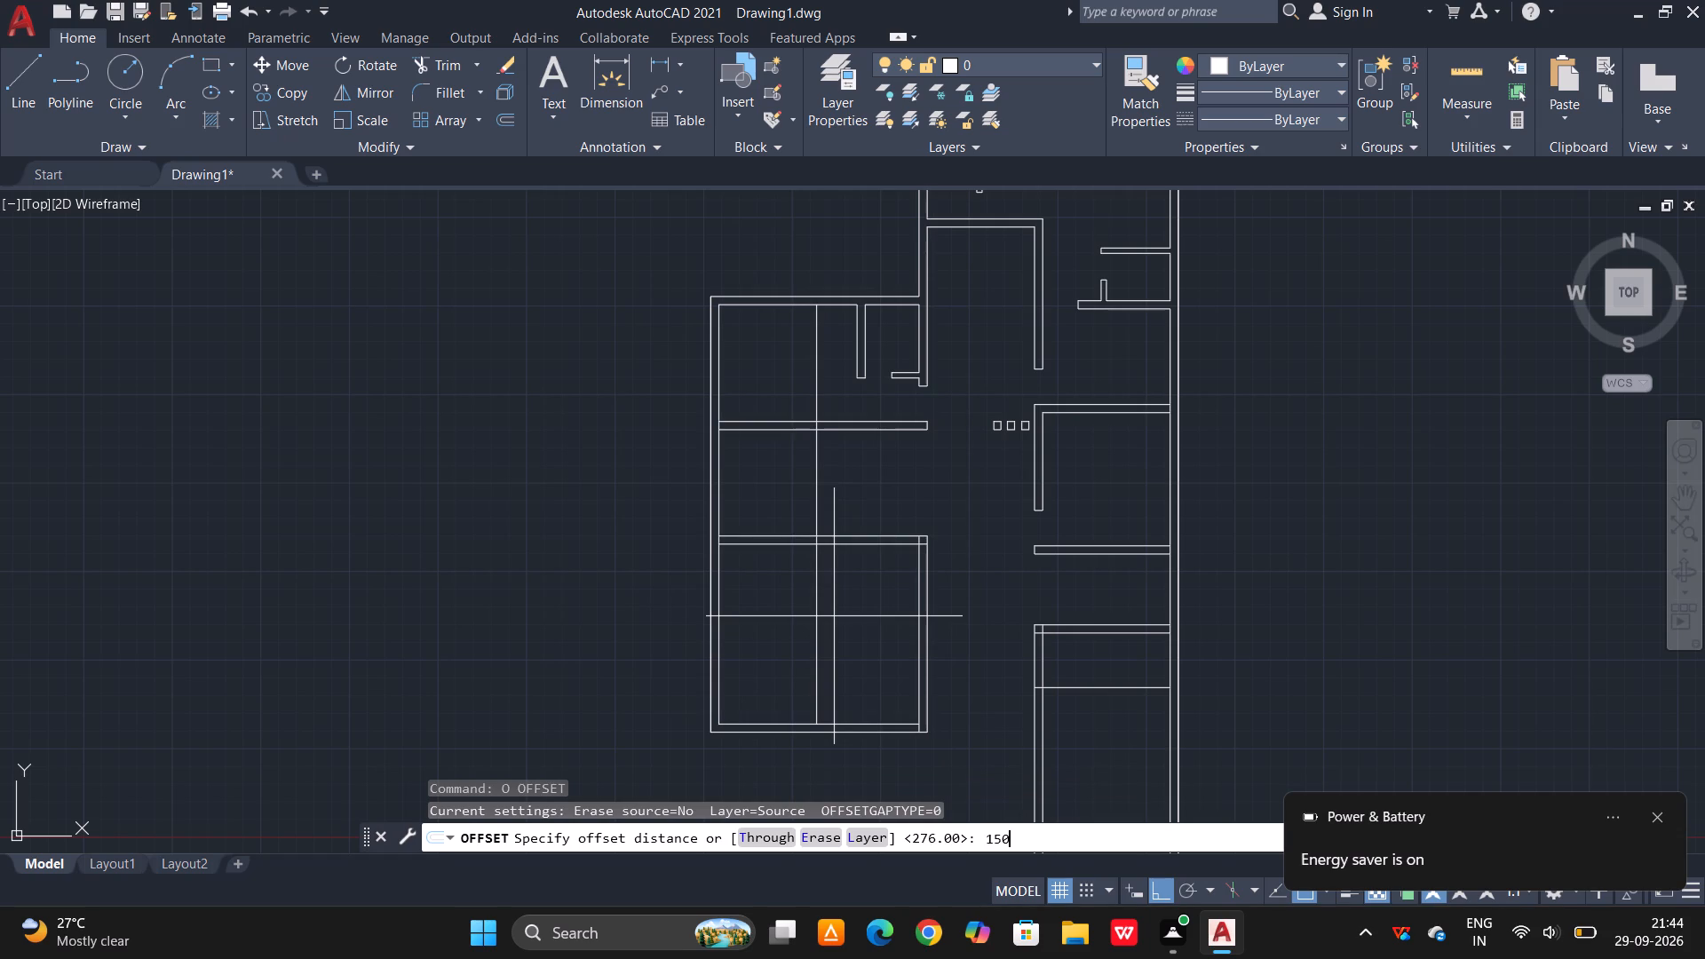
key(space)
click(804, 548)
click(804, 543)
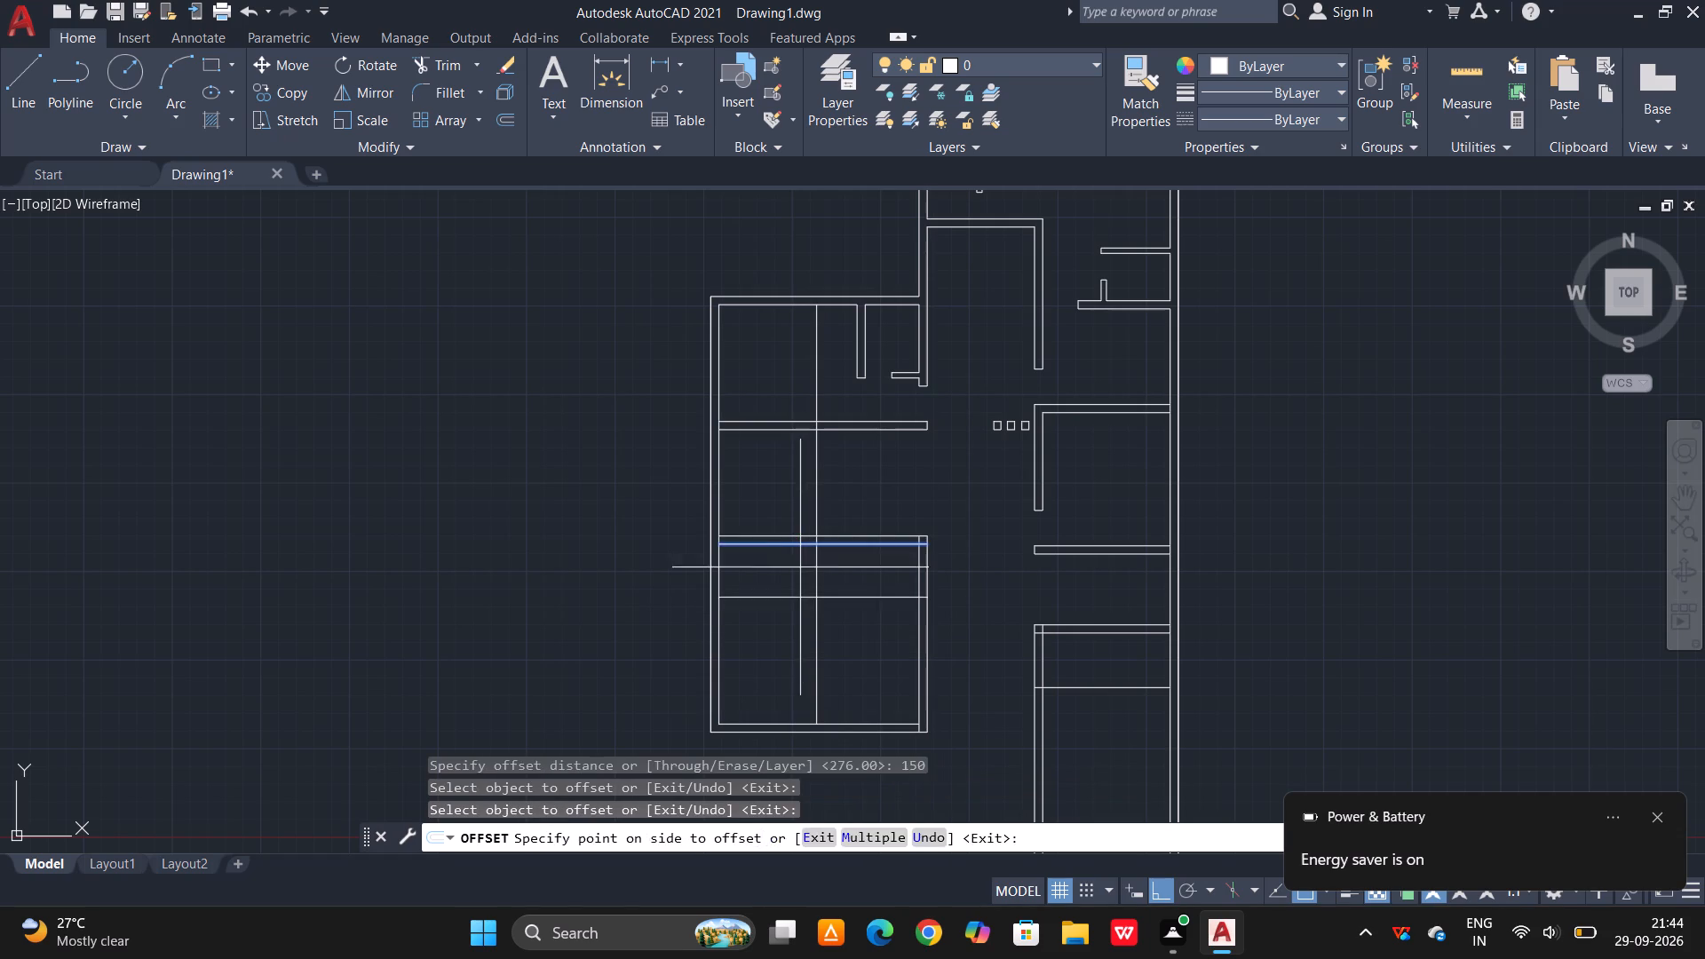
click(794, 603)
key(Escape)
Offset the new vertical line 23 units right and the new horizontal line 23 units downward to form double-line walls.
key(o)
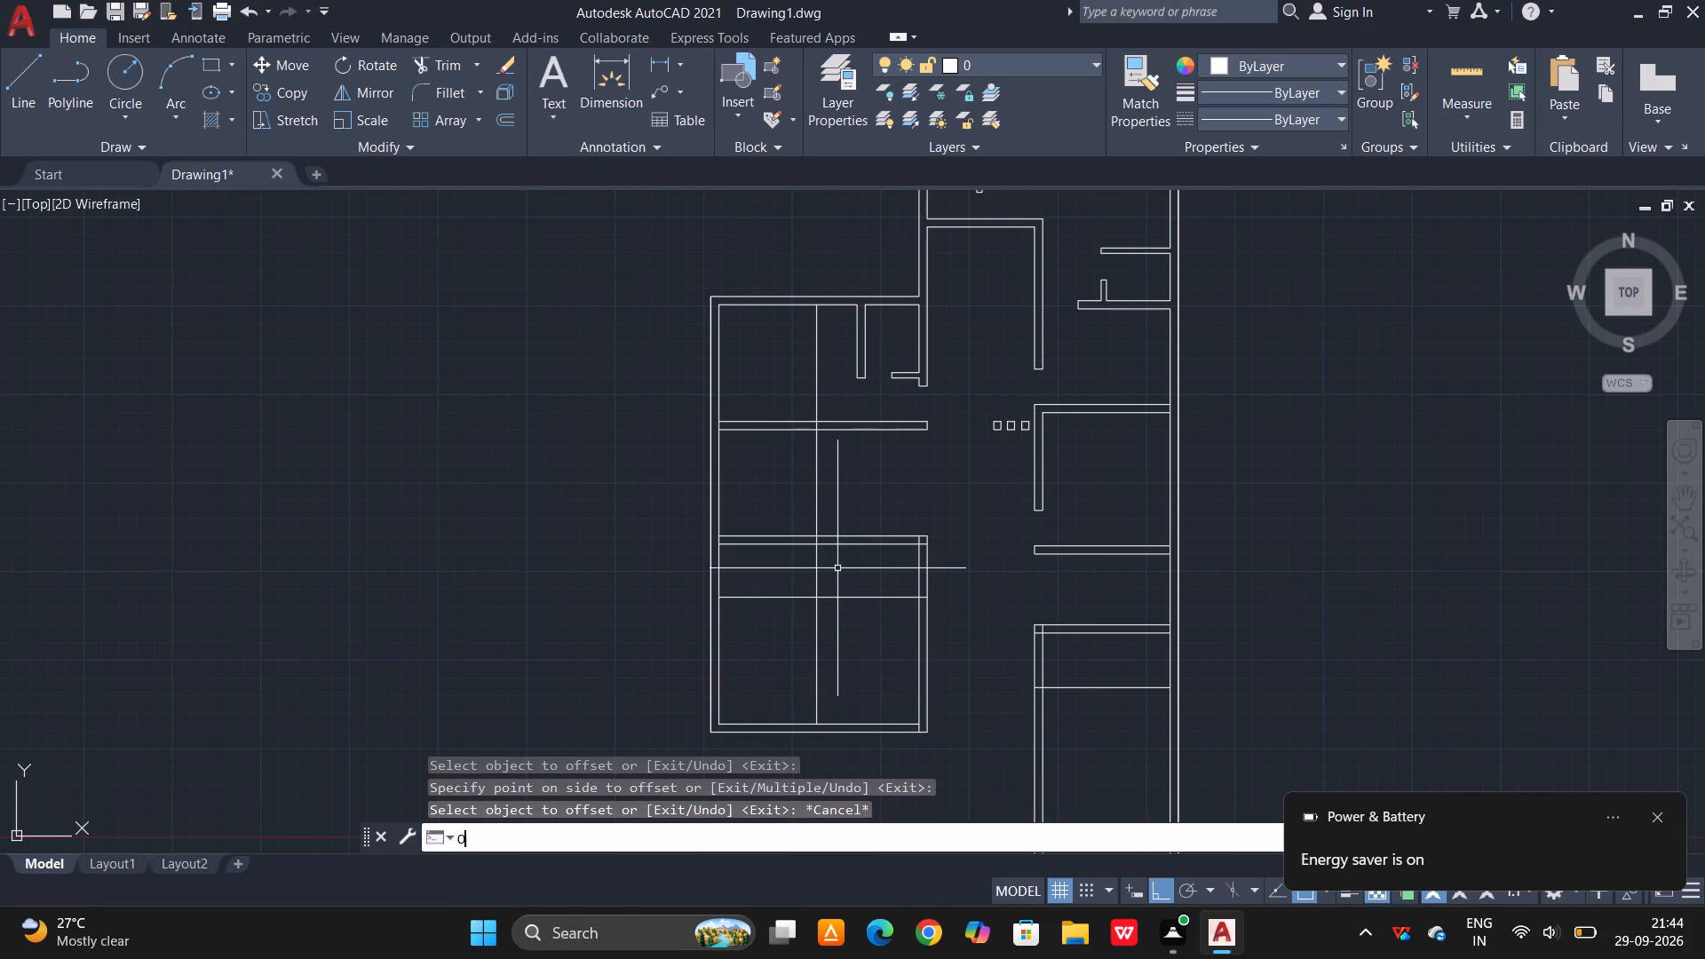
key(space)
text(23)
key(space)
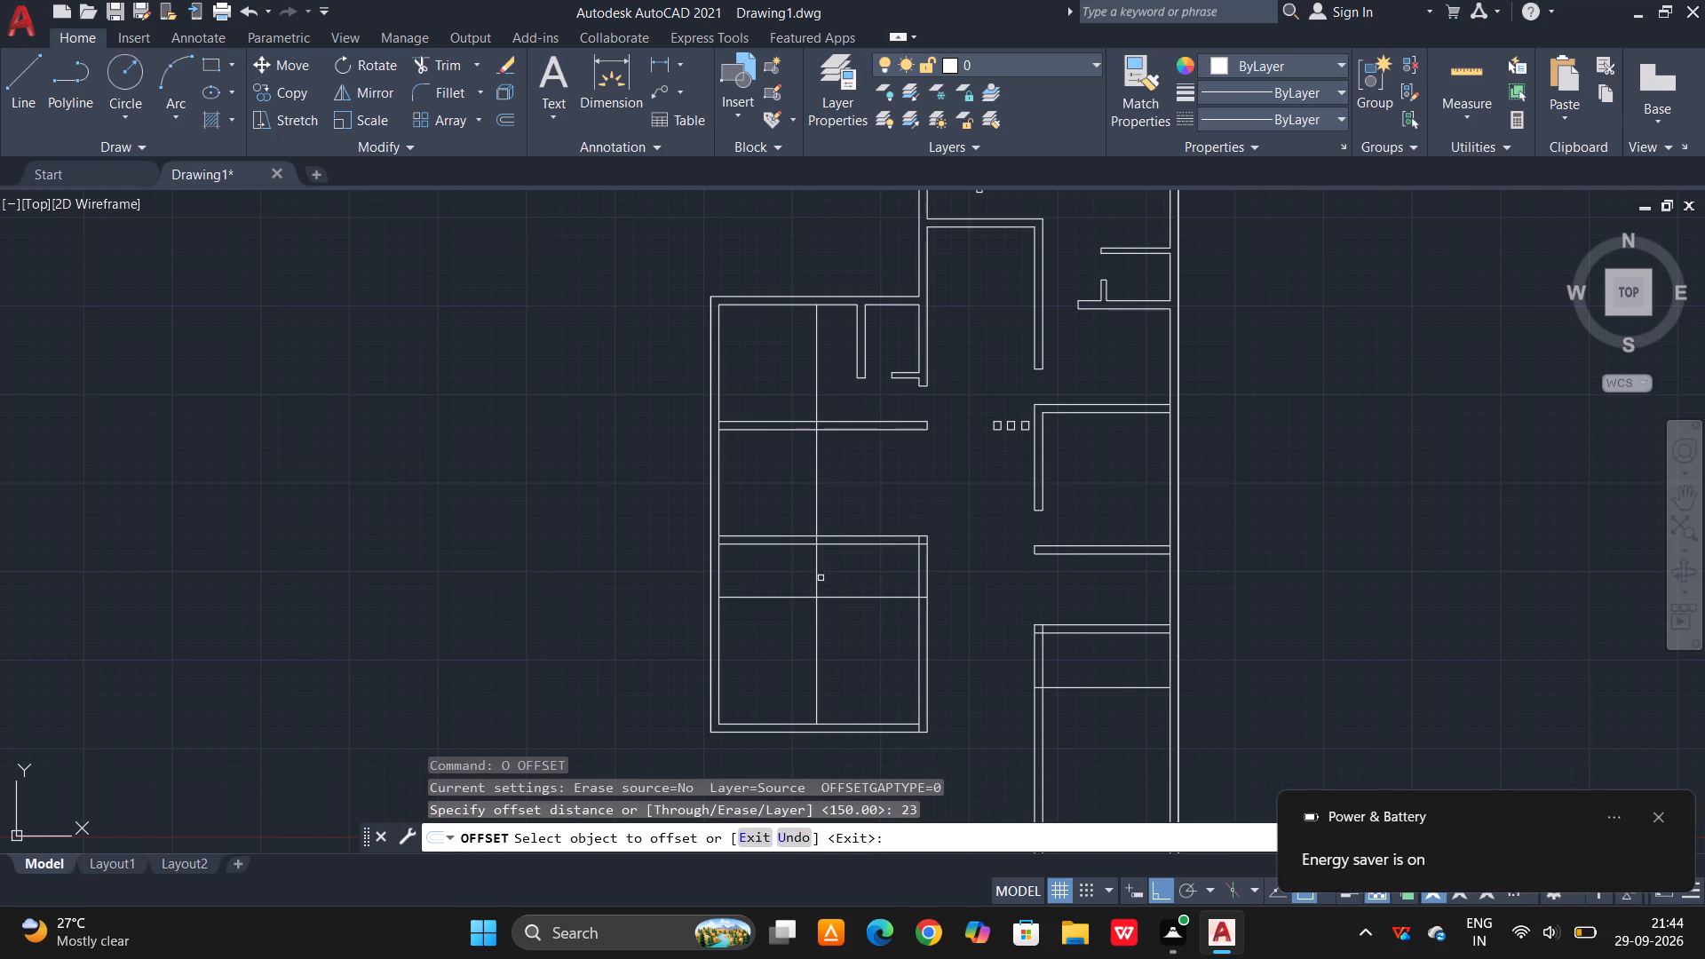
click(818, 581)
click(836, 582)
click(835, 596)
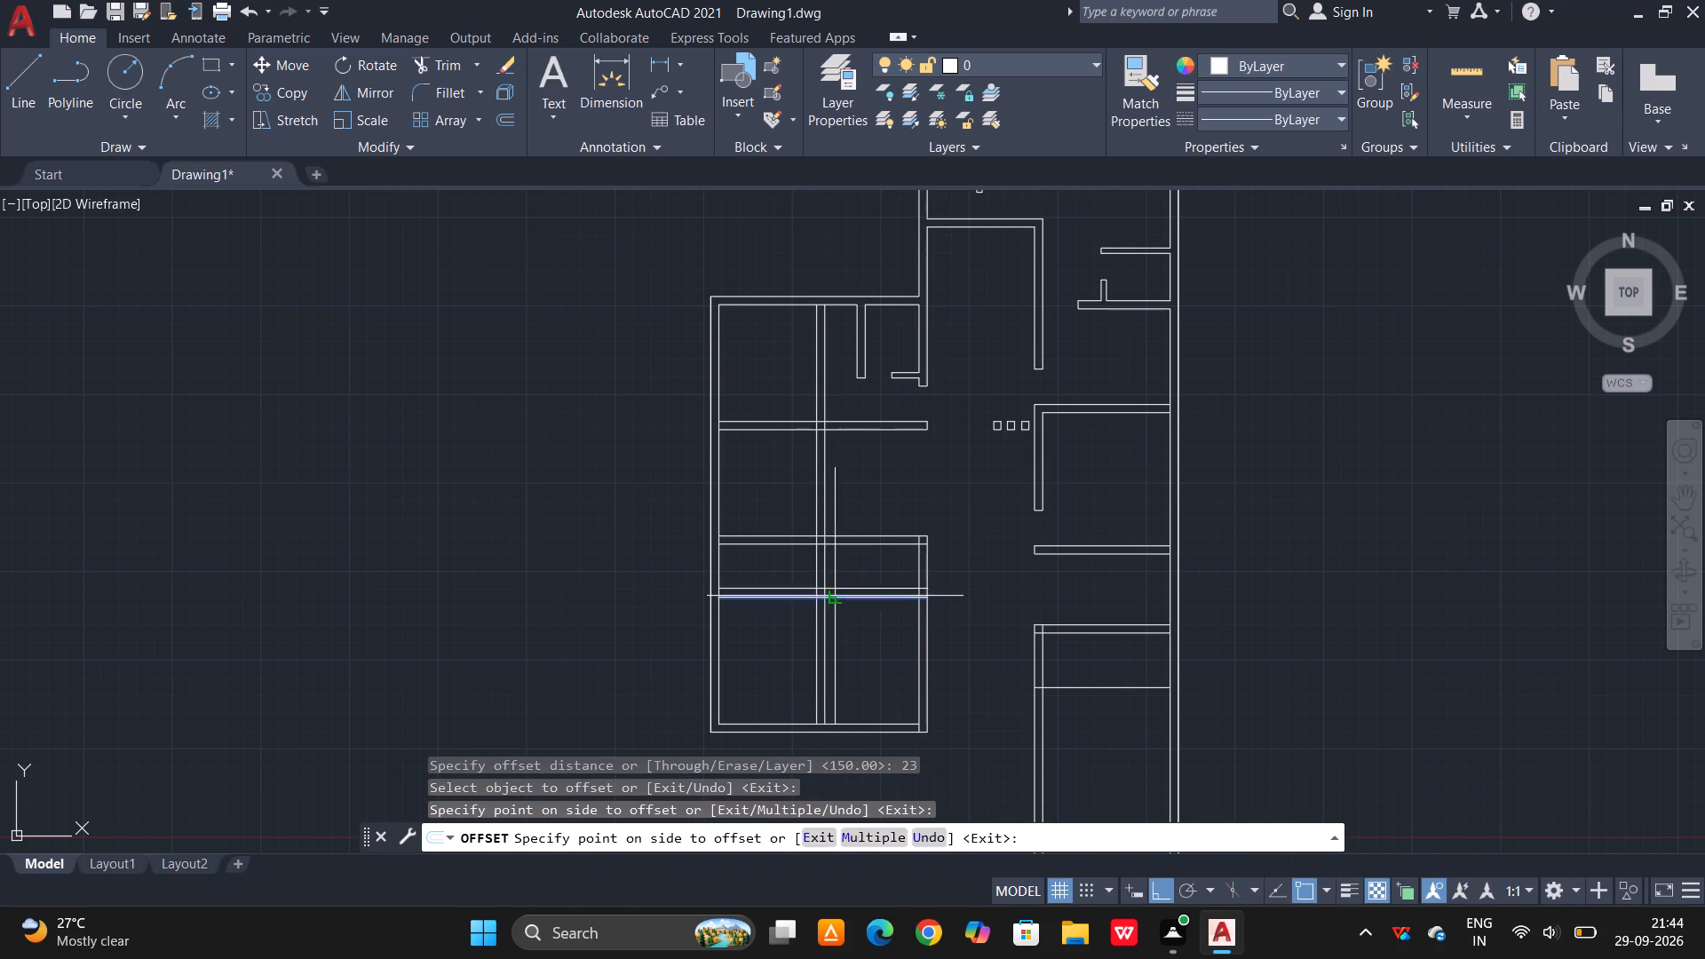
click(830, 634)
key(Escape)
key(Escape)
Trim the new horizontal wall lines right of the new vertical wall and the vertical lines below their corner.
text(TR)
key(space)
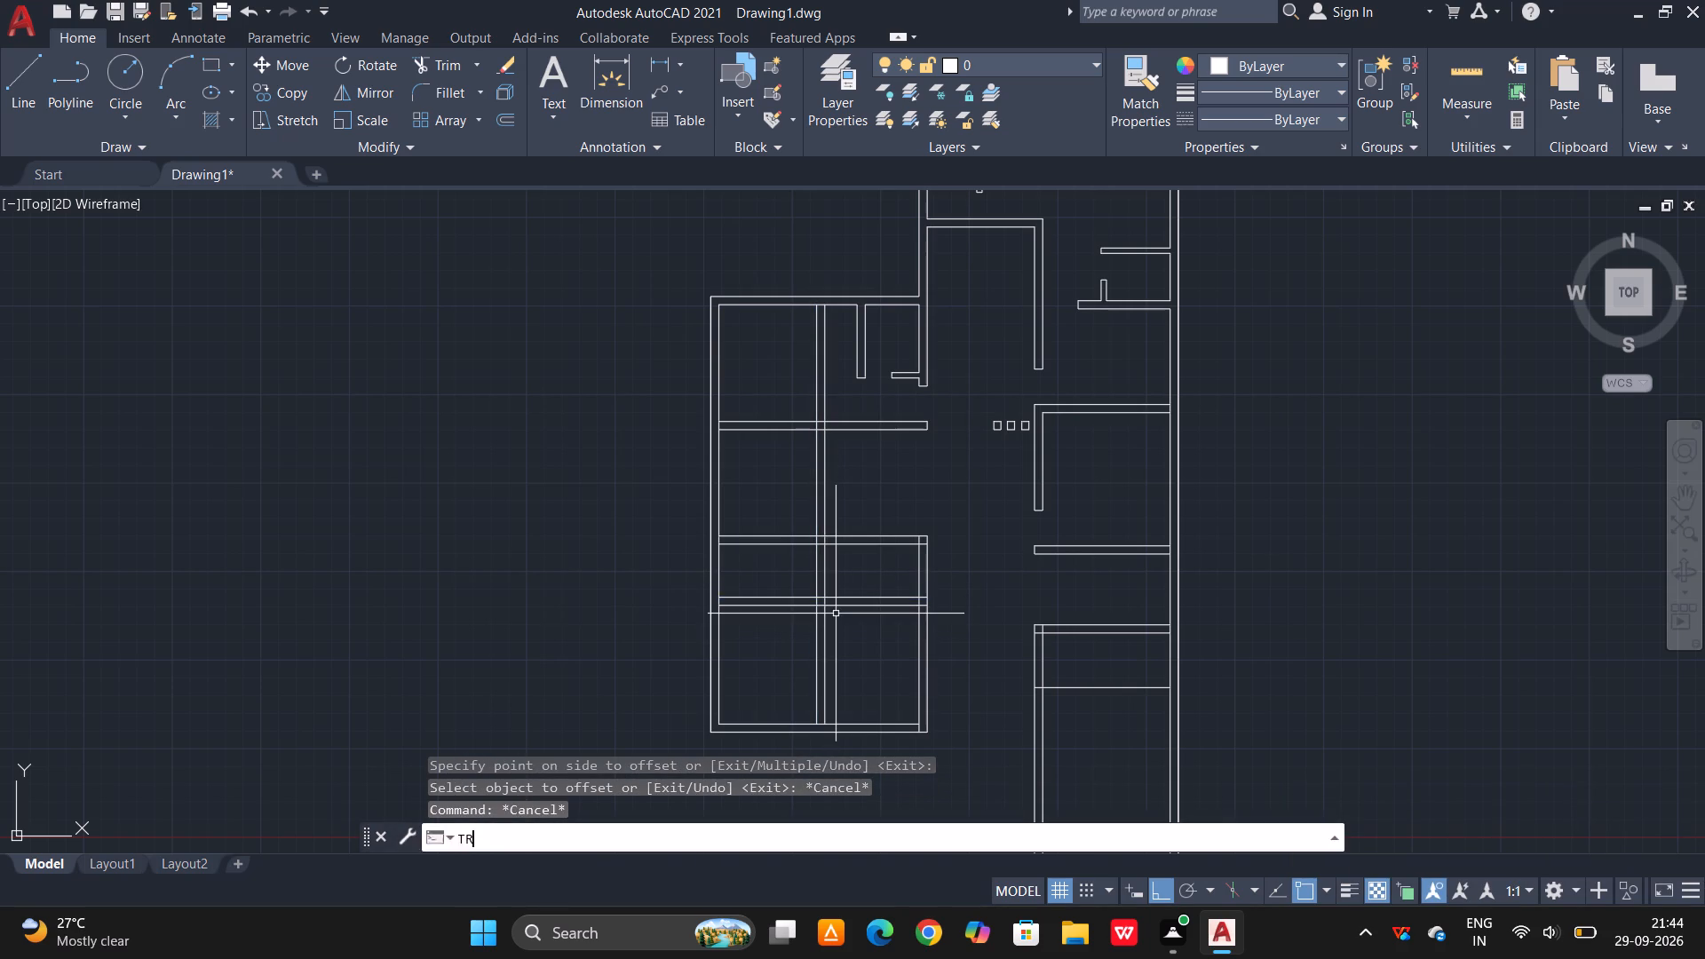
key(space)
drag(859, 571, 855, 597)
click(852, 617)
click(846, 639)
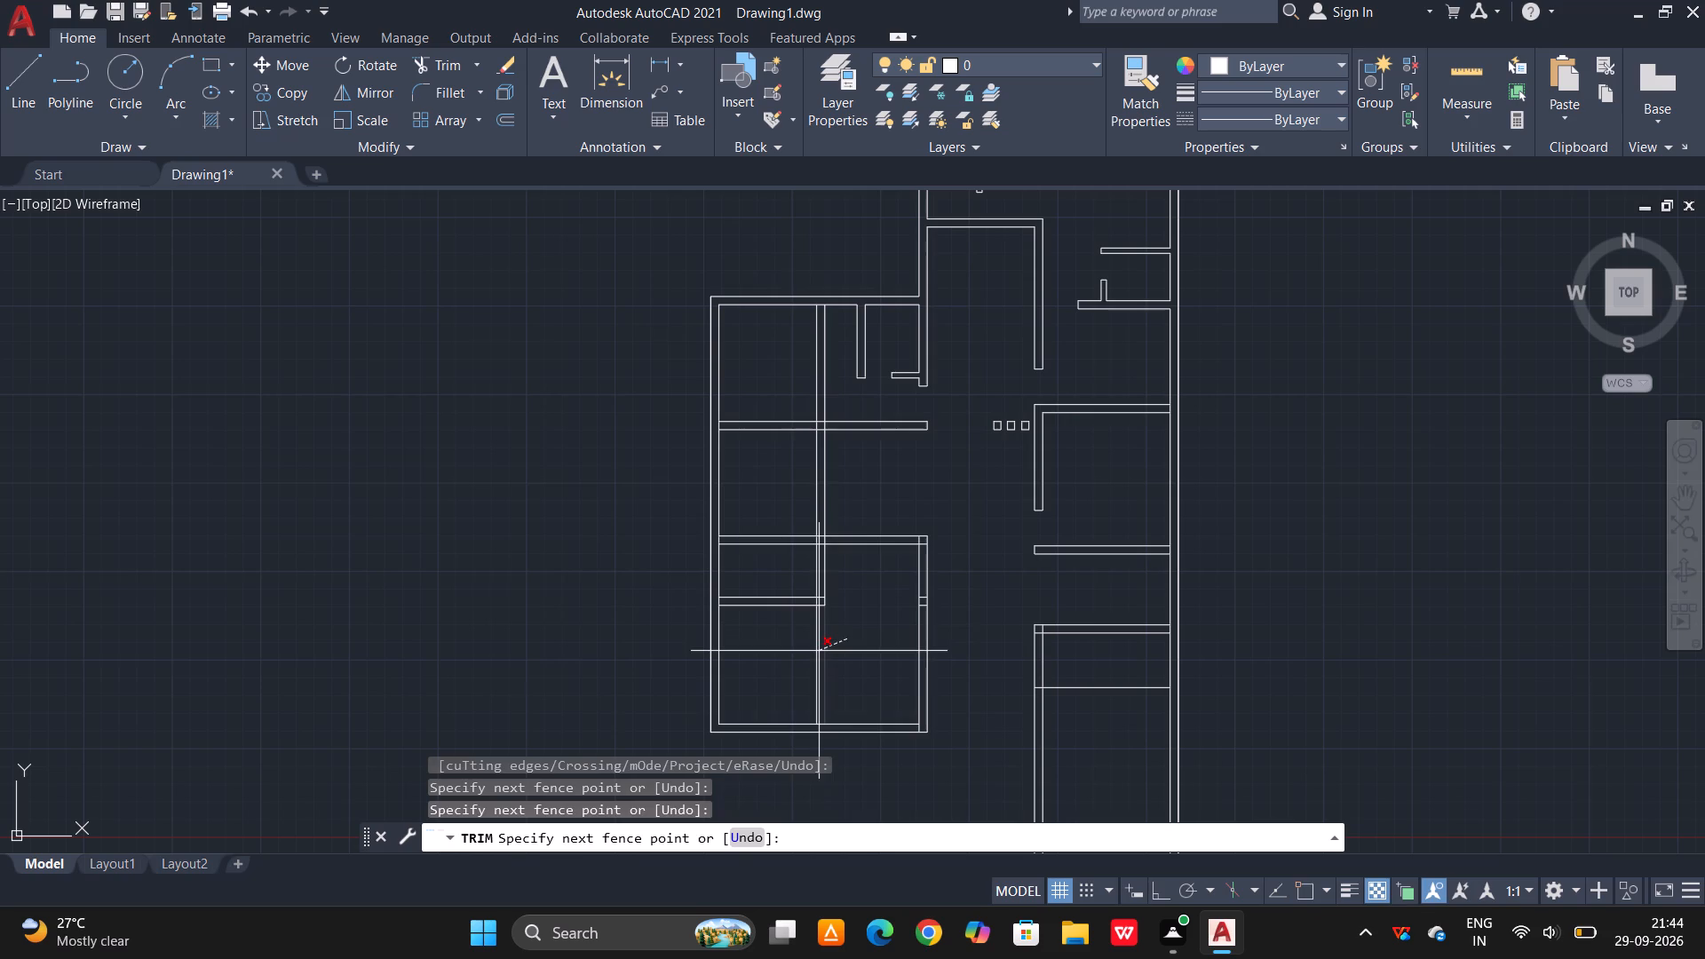
click(819, 651)
click(812, 642)
click(823, 644)
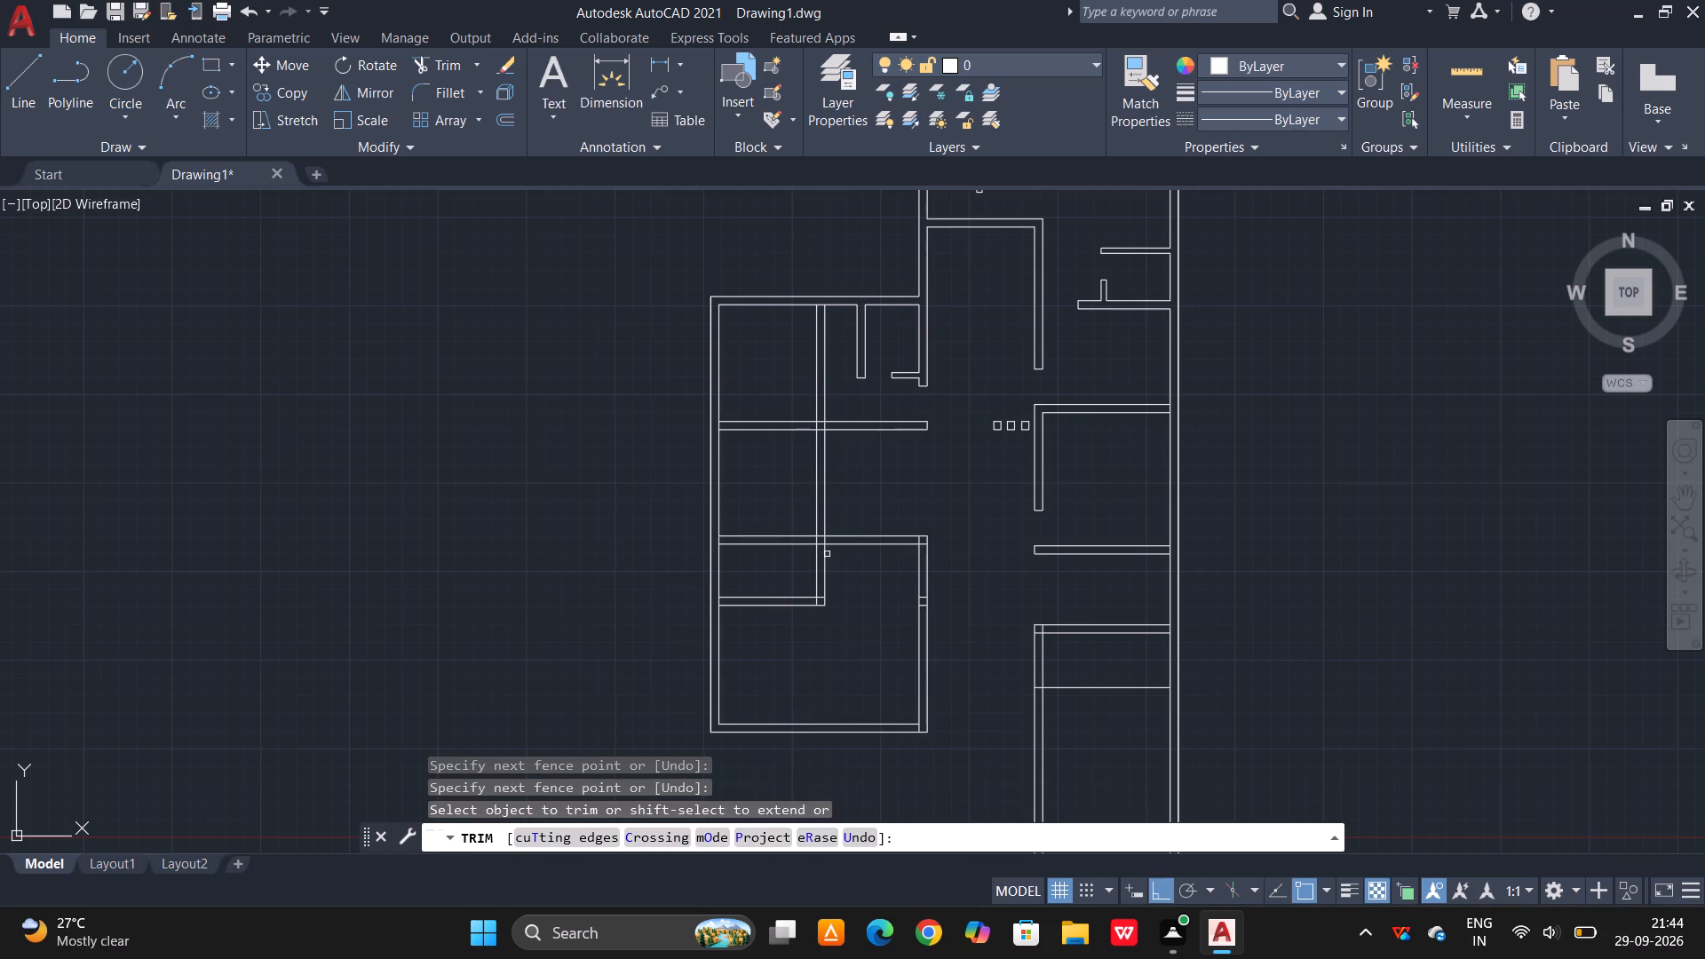
Trim the new vertical wall's lines inside the second cross wall and delete their remaining parts above it.
scroll(825, 548, up, 3)
click(823, 517)
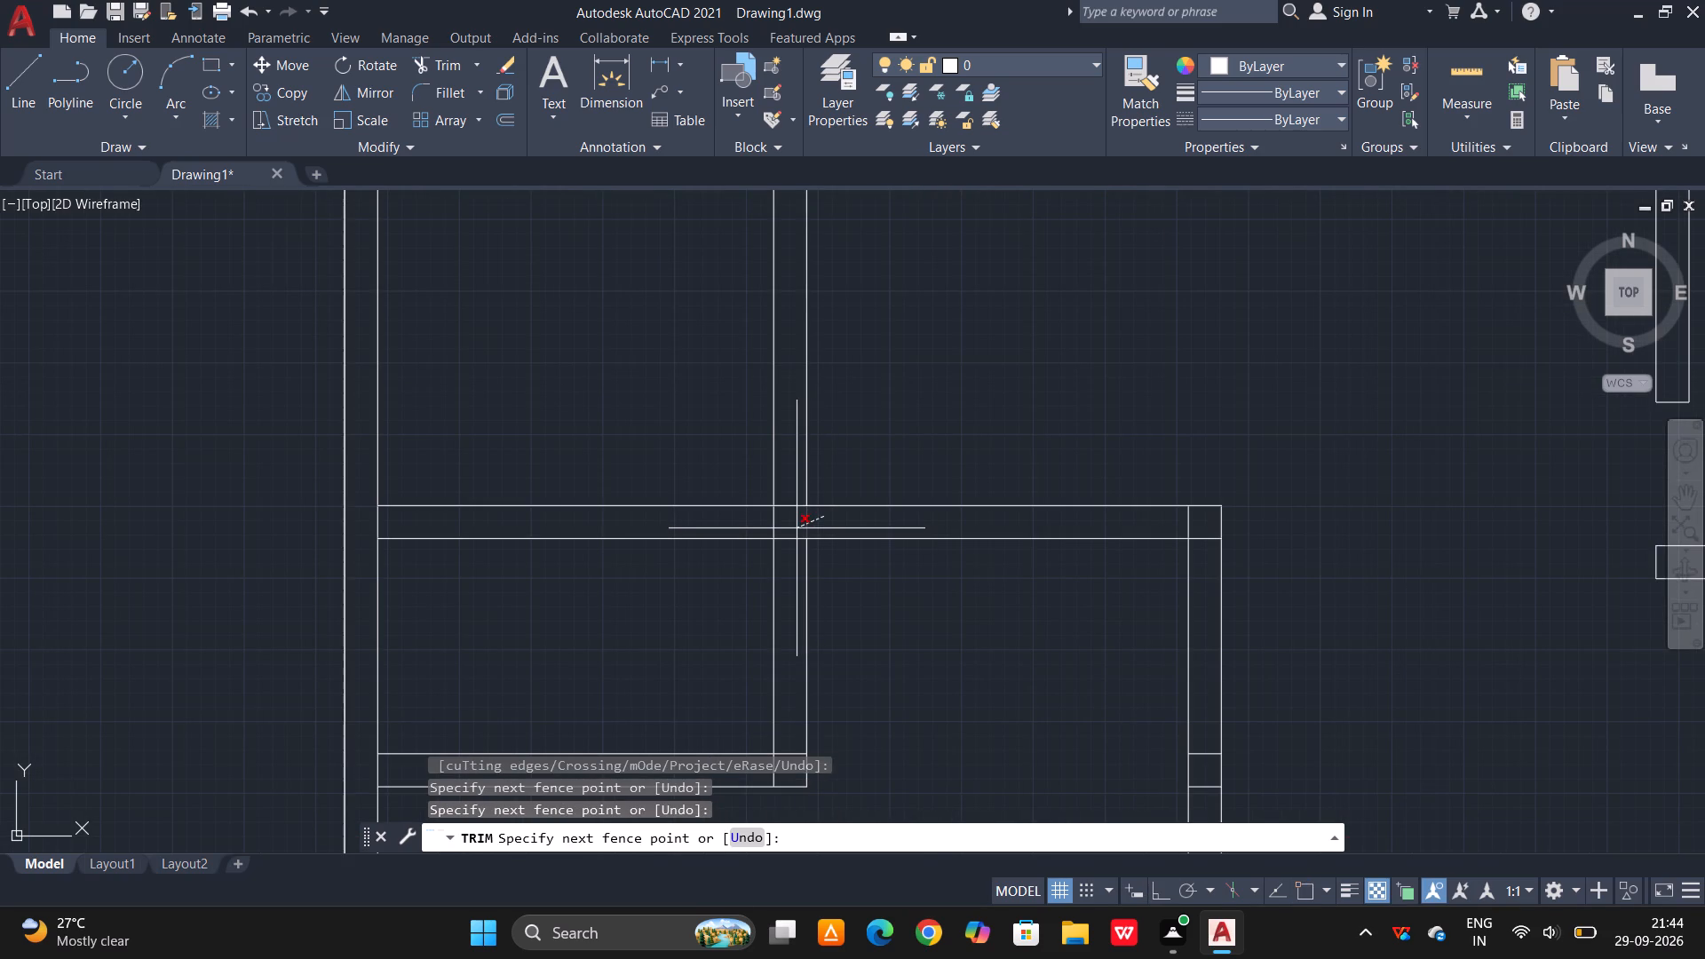
click(797, 528)
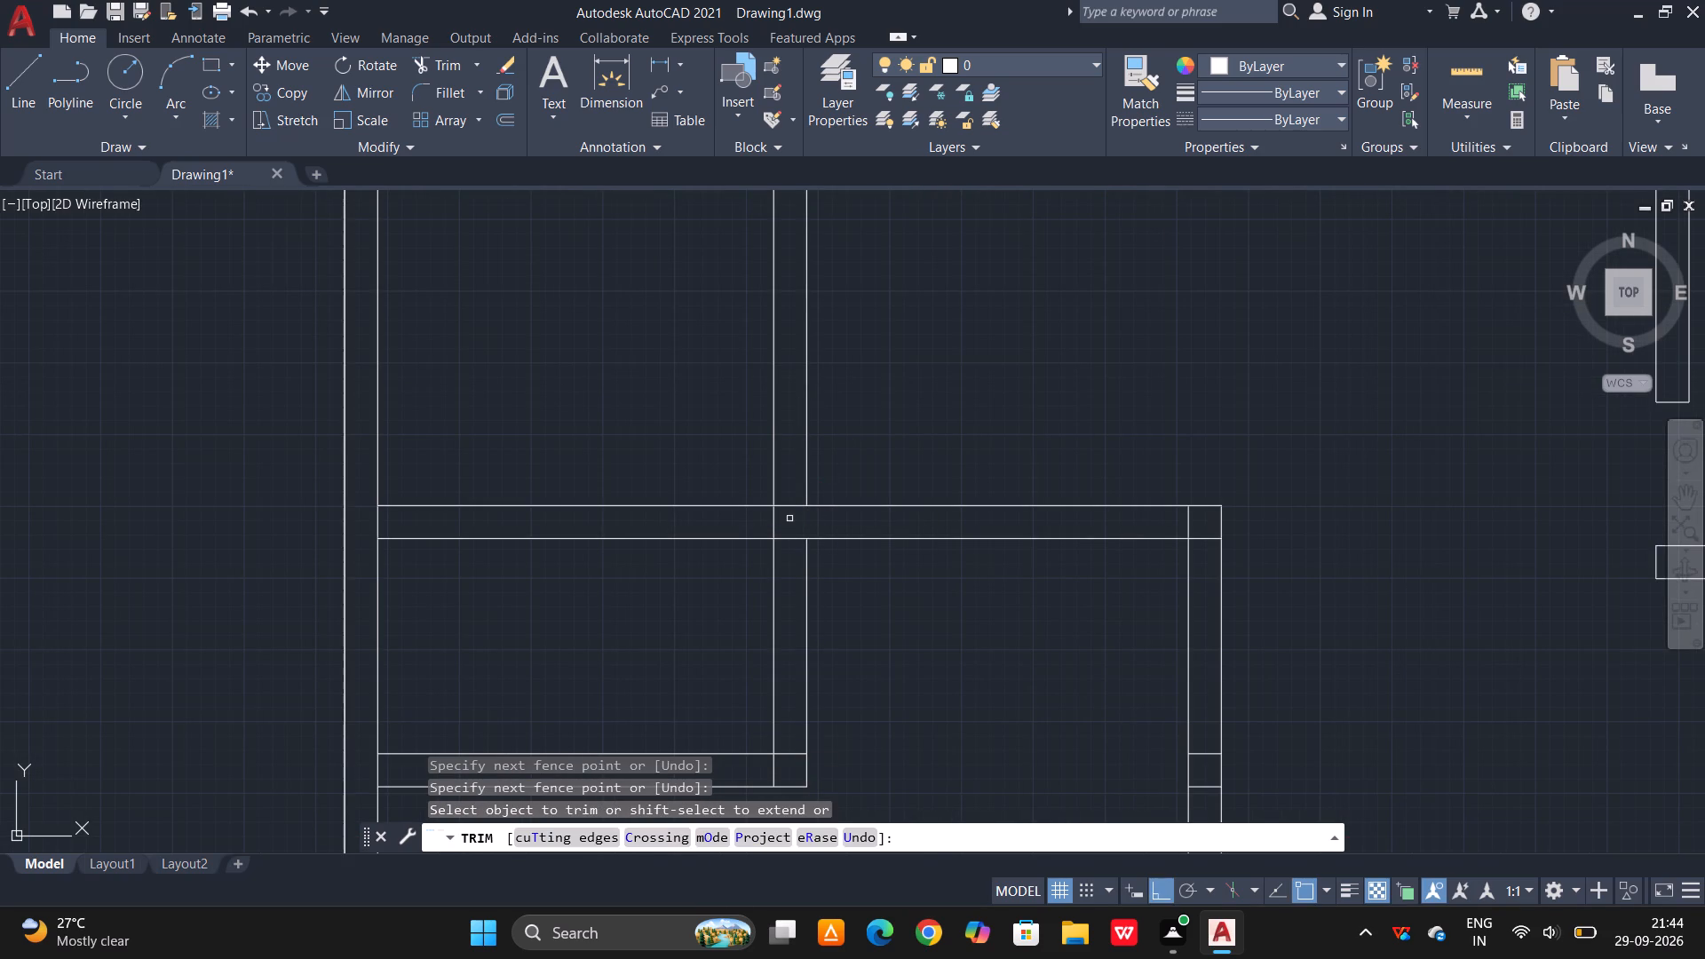
click(789, 519)
click(766, 521)
key(Escape)
drag(885, 356, 851, 356)
click(695, 391)
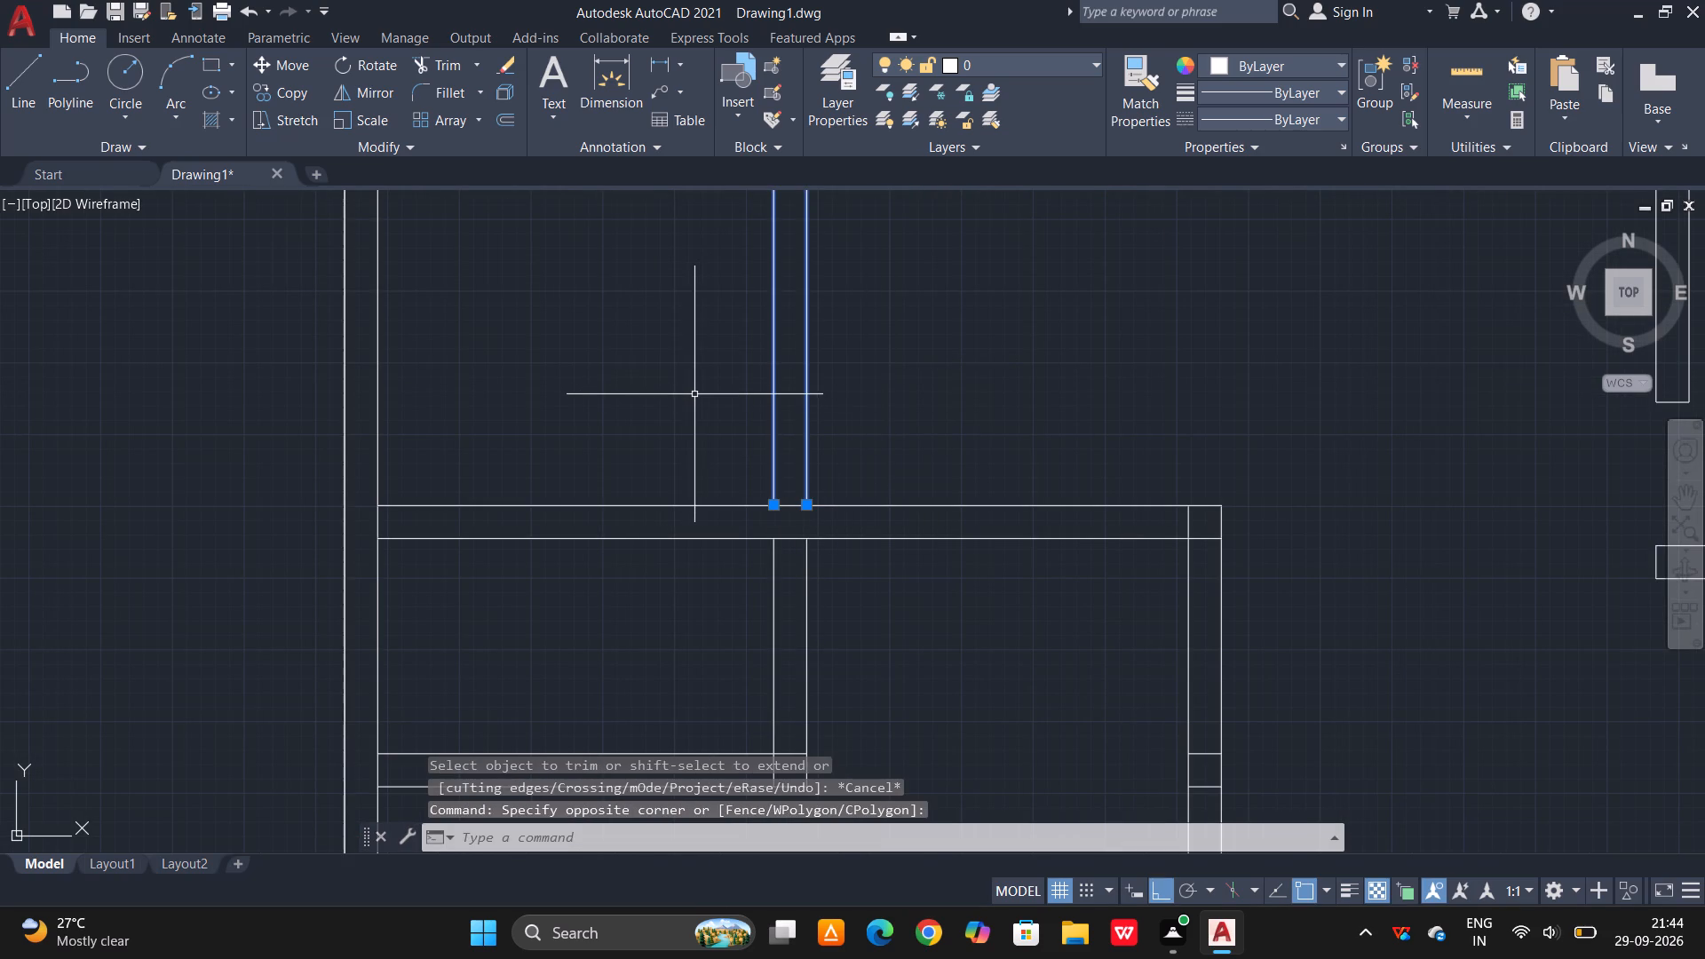
key(Delete)
Offset the upper line of the small room's lower wall 75 units upward to mark a door opening.
scroll(769, 369, down, 2)
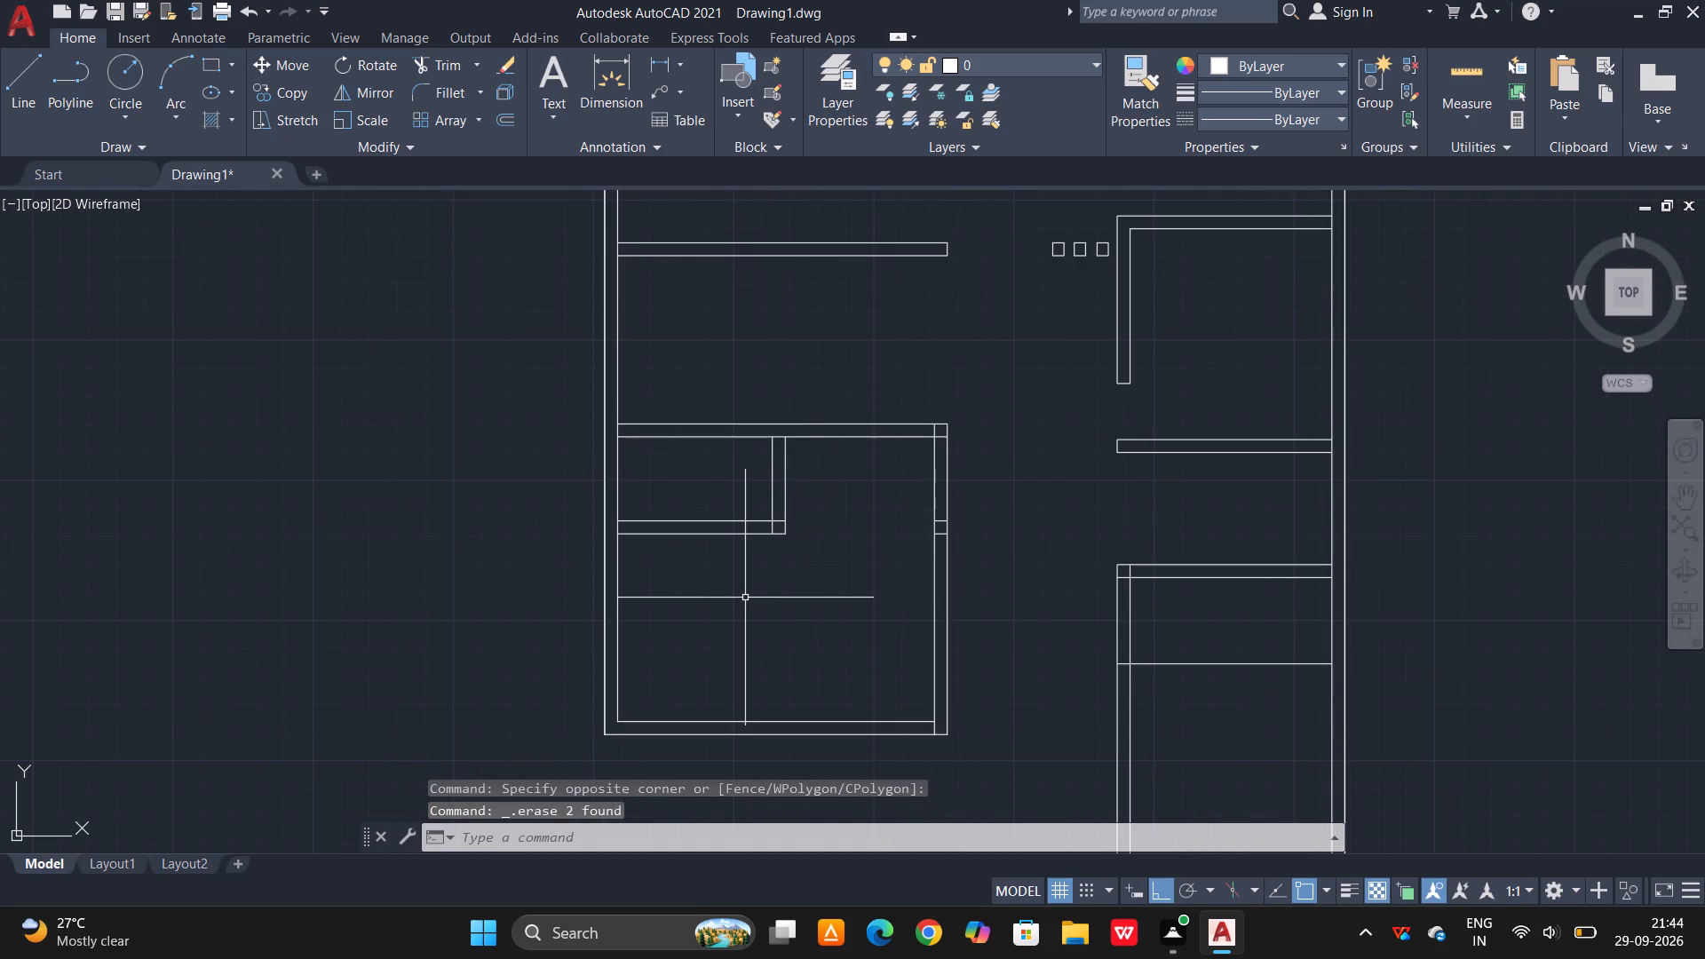
key(Escape)
text(O)
key(space)
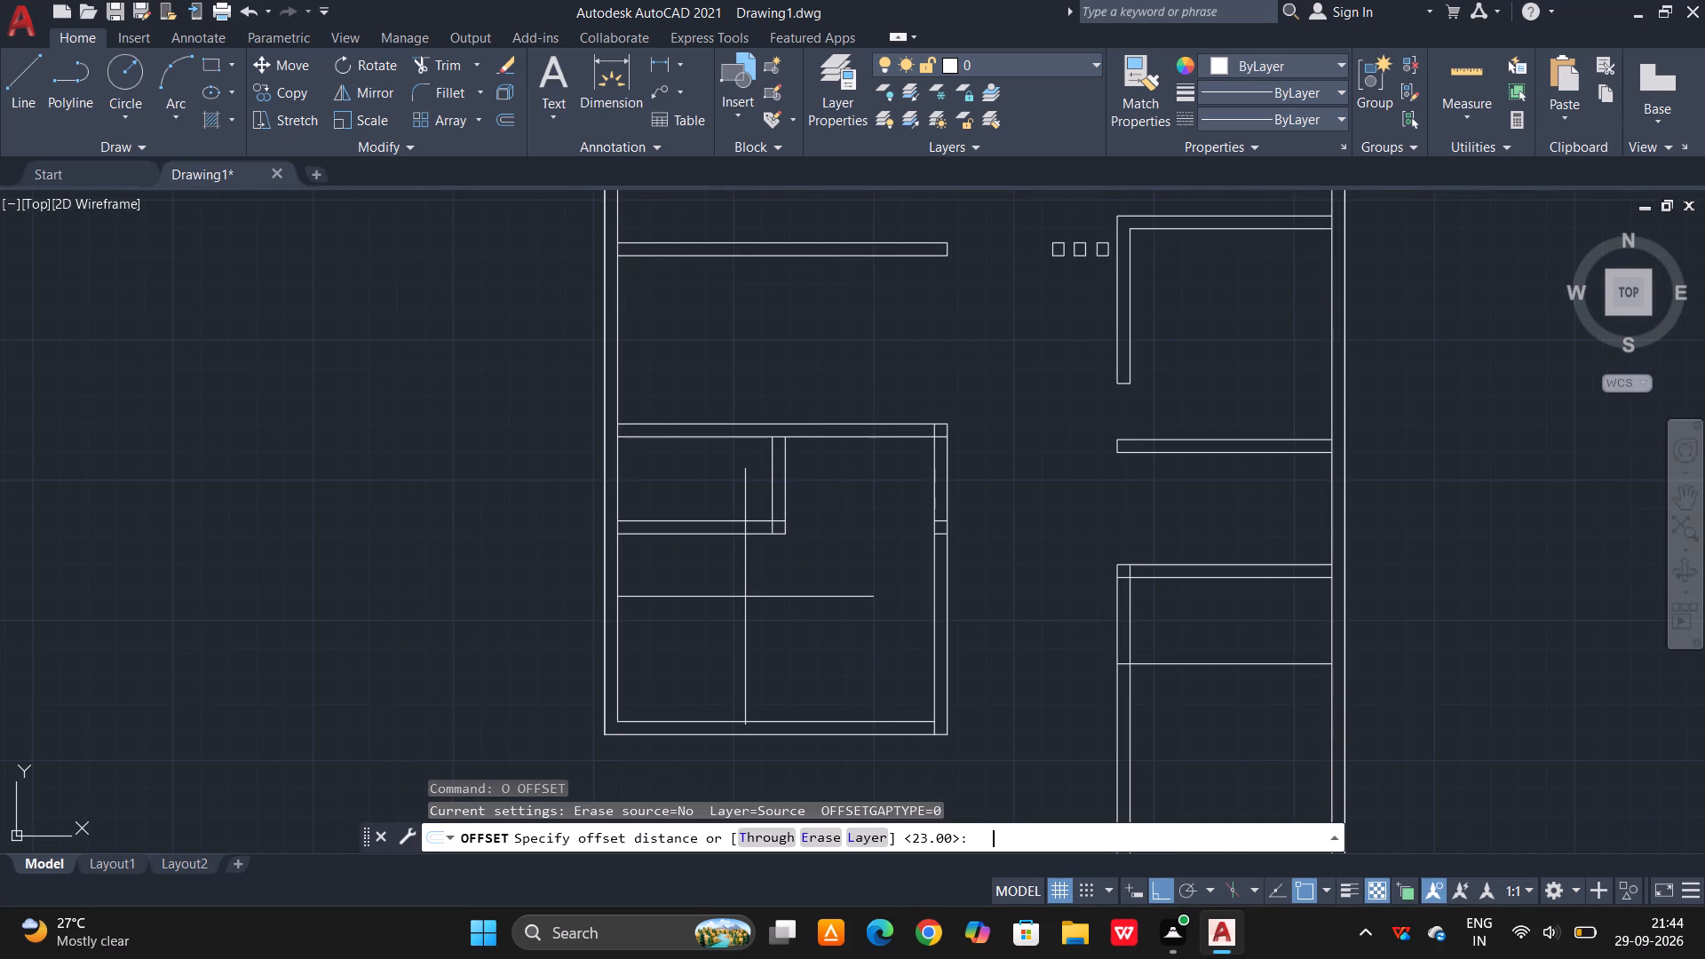
text(75)
key(space)
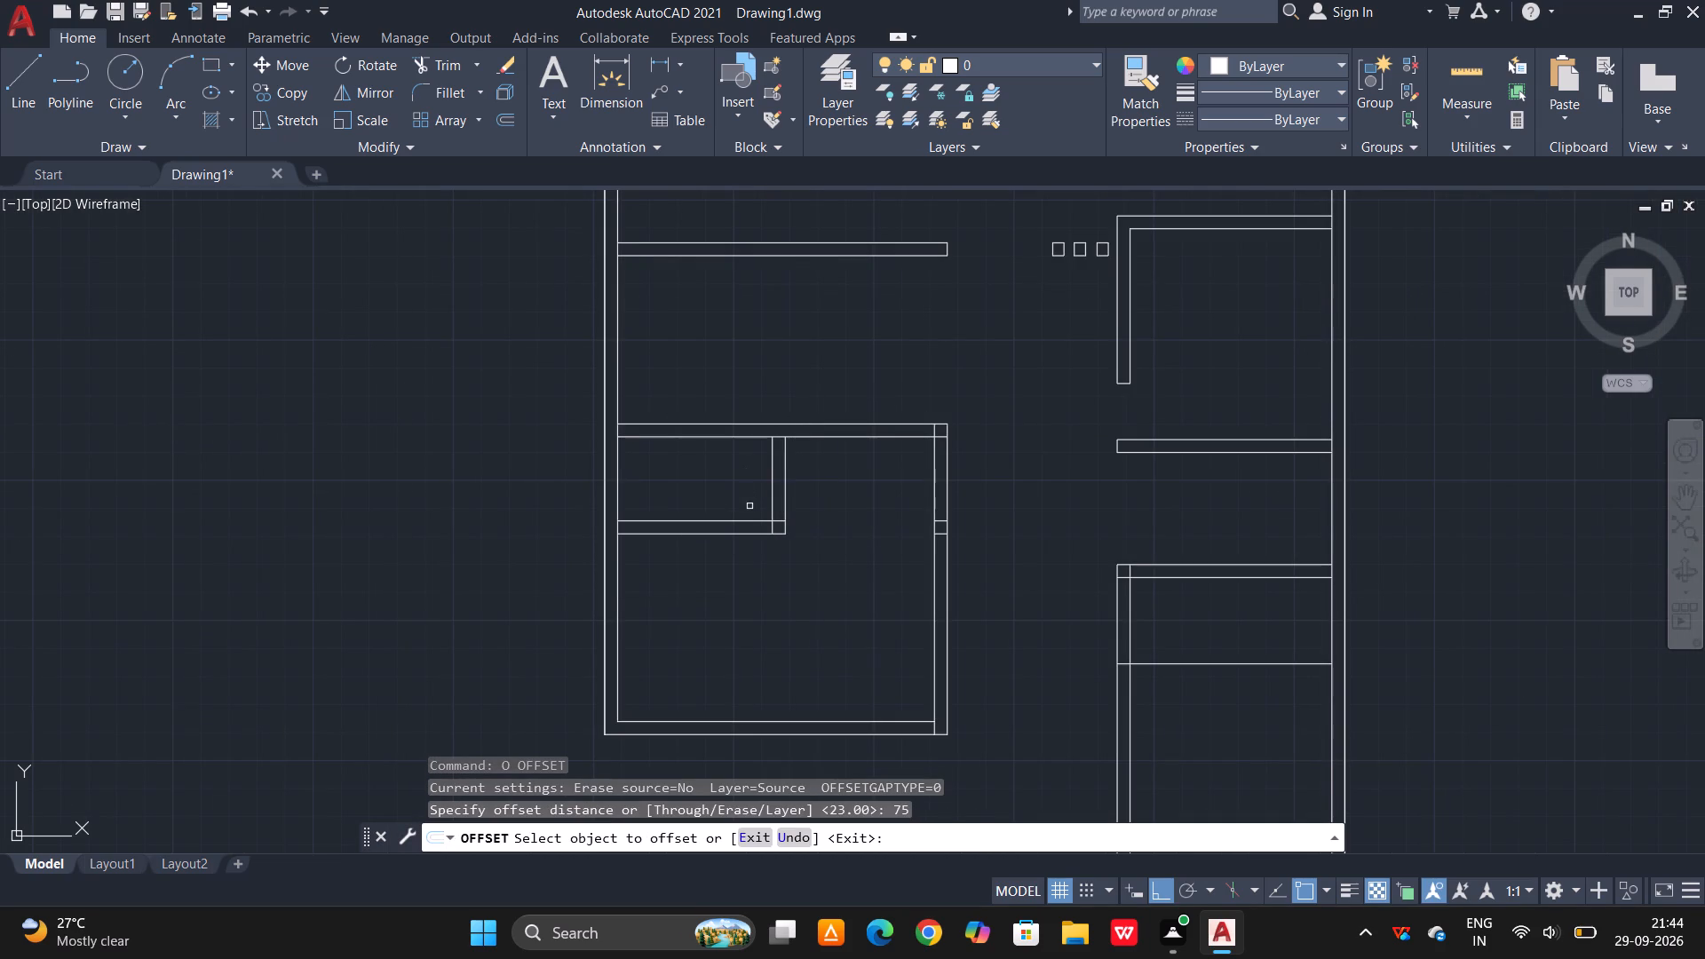
click(748, 522)
click(753, 491)
key(Escape)
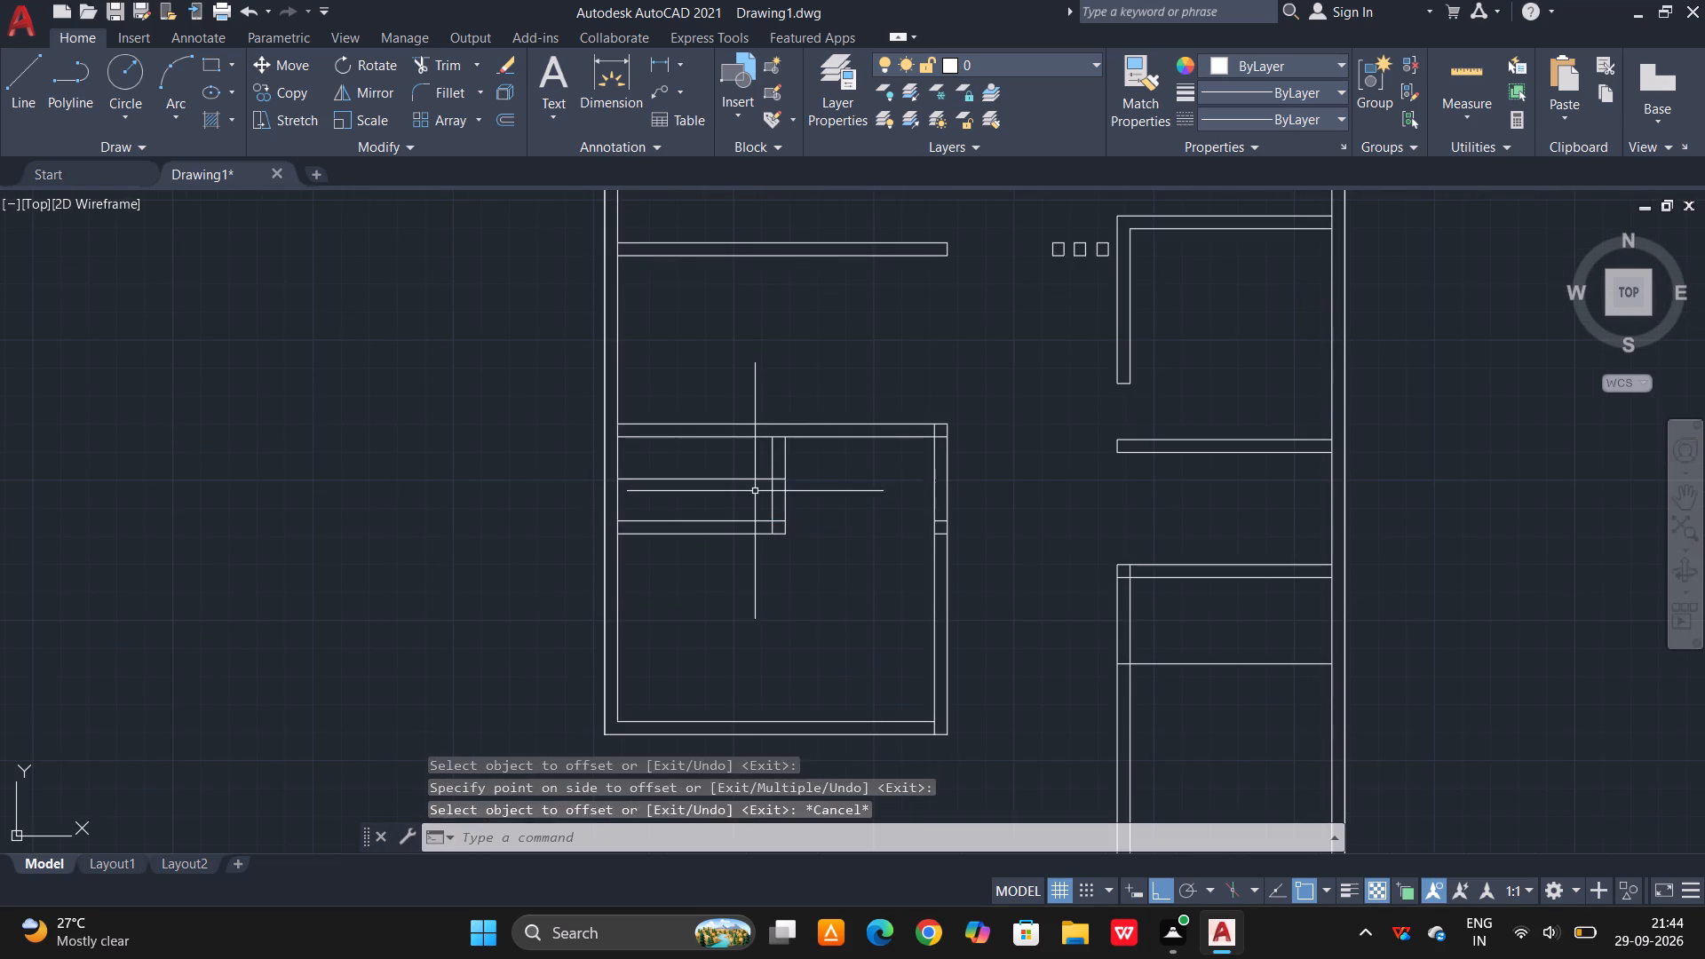
key(Escape)
Trim the small room's right-hand wall at the 75-unit mark to form the opening, removing the leftover marking and corner lines.
text(TR)
key(space)
key(space)
click(799, 499)
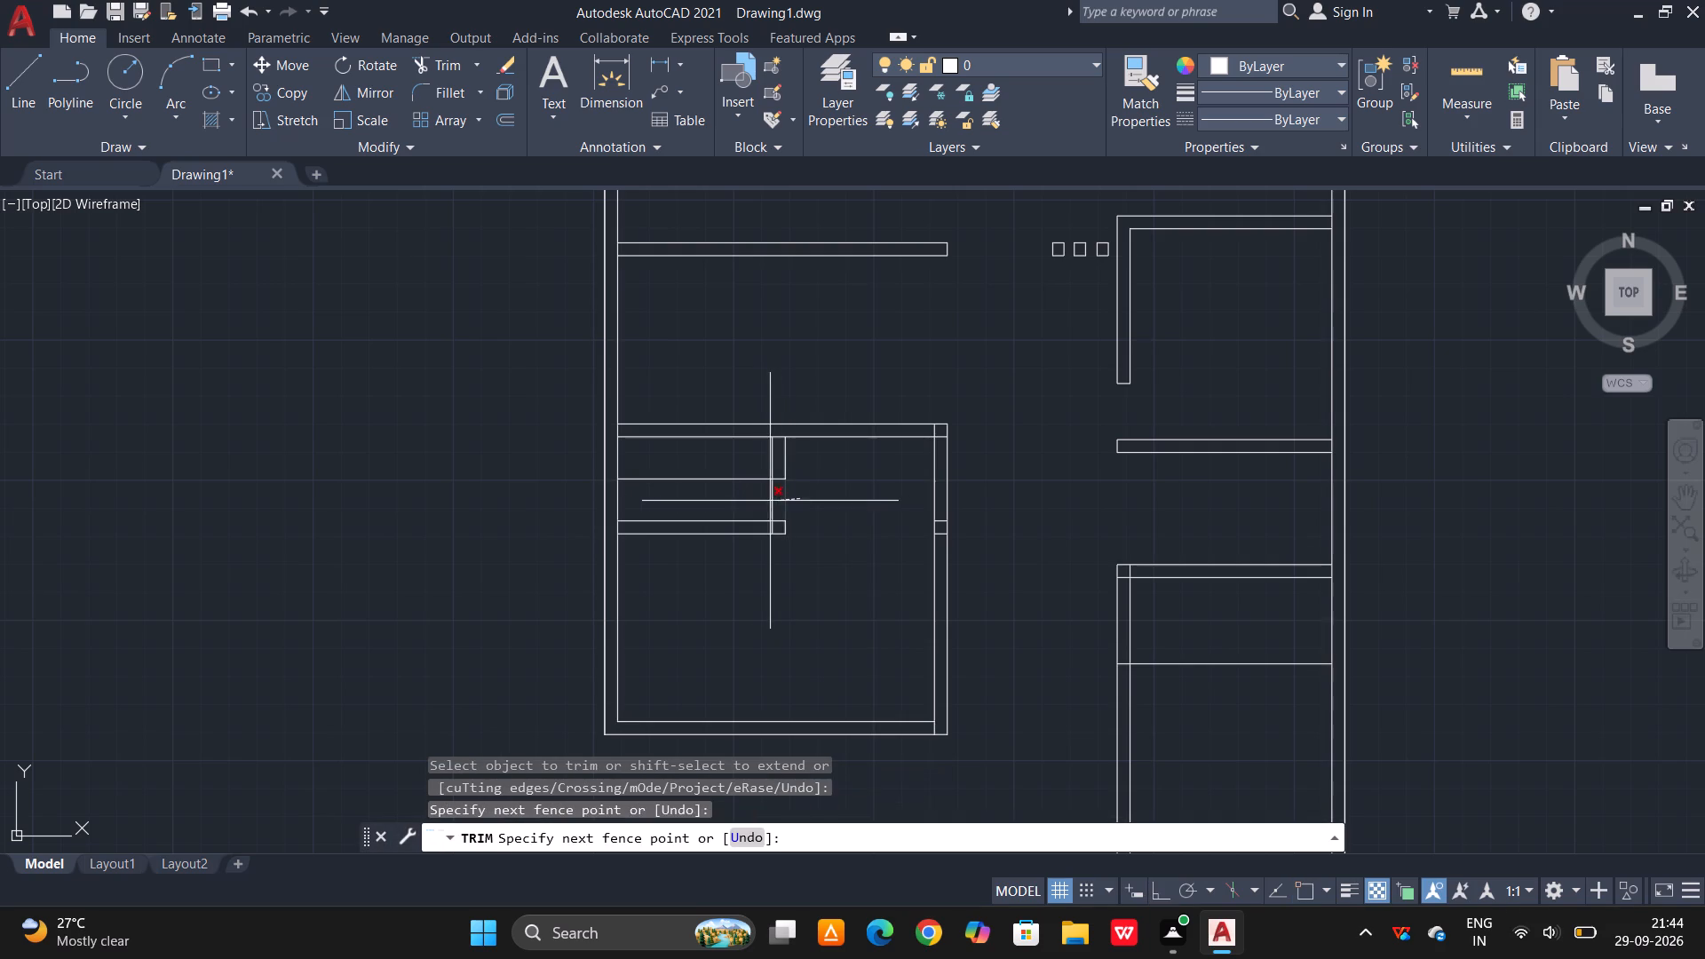
click(767, 501)
click(743, 479)
scroll(787, 549, up, 2)
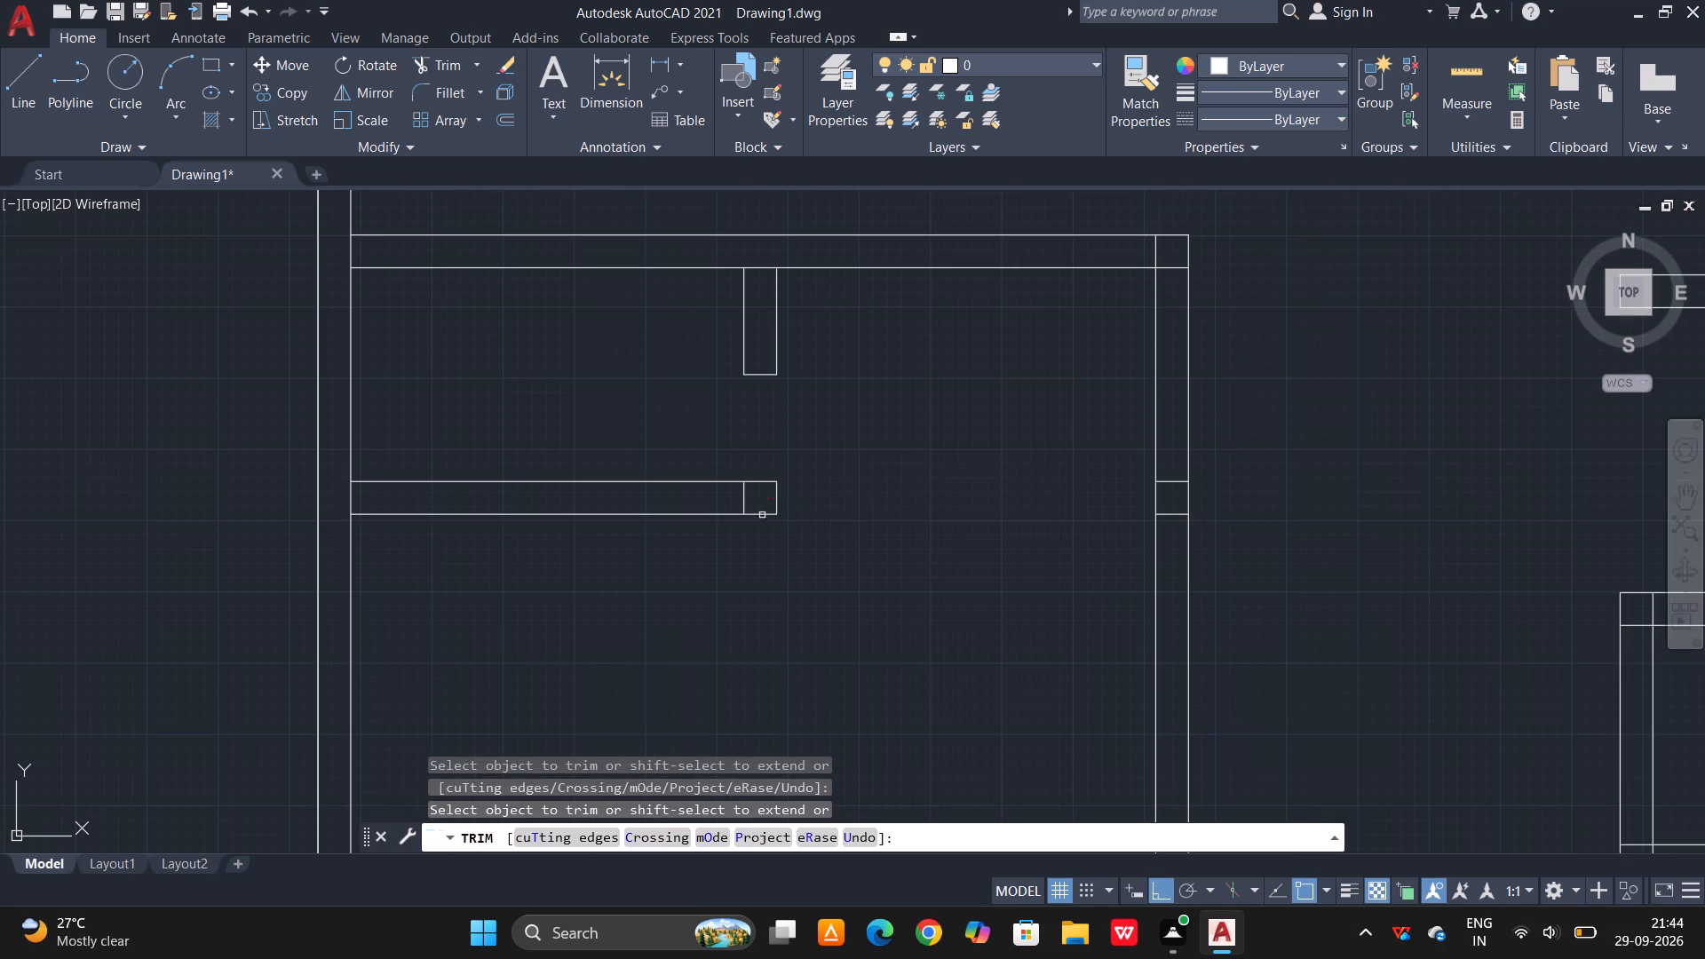
click(761, 503)
click(737, 503)
scroll(891, 497, down, 2)
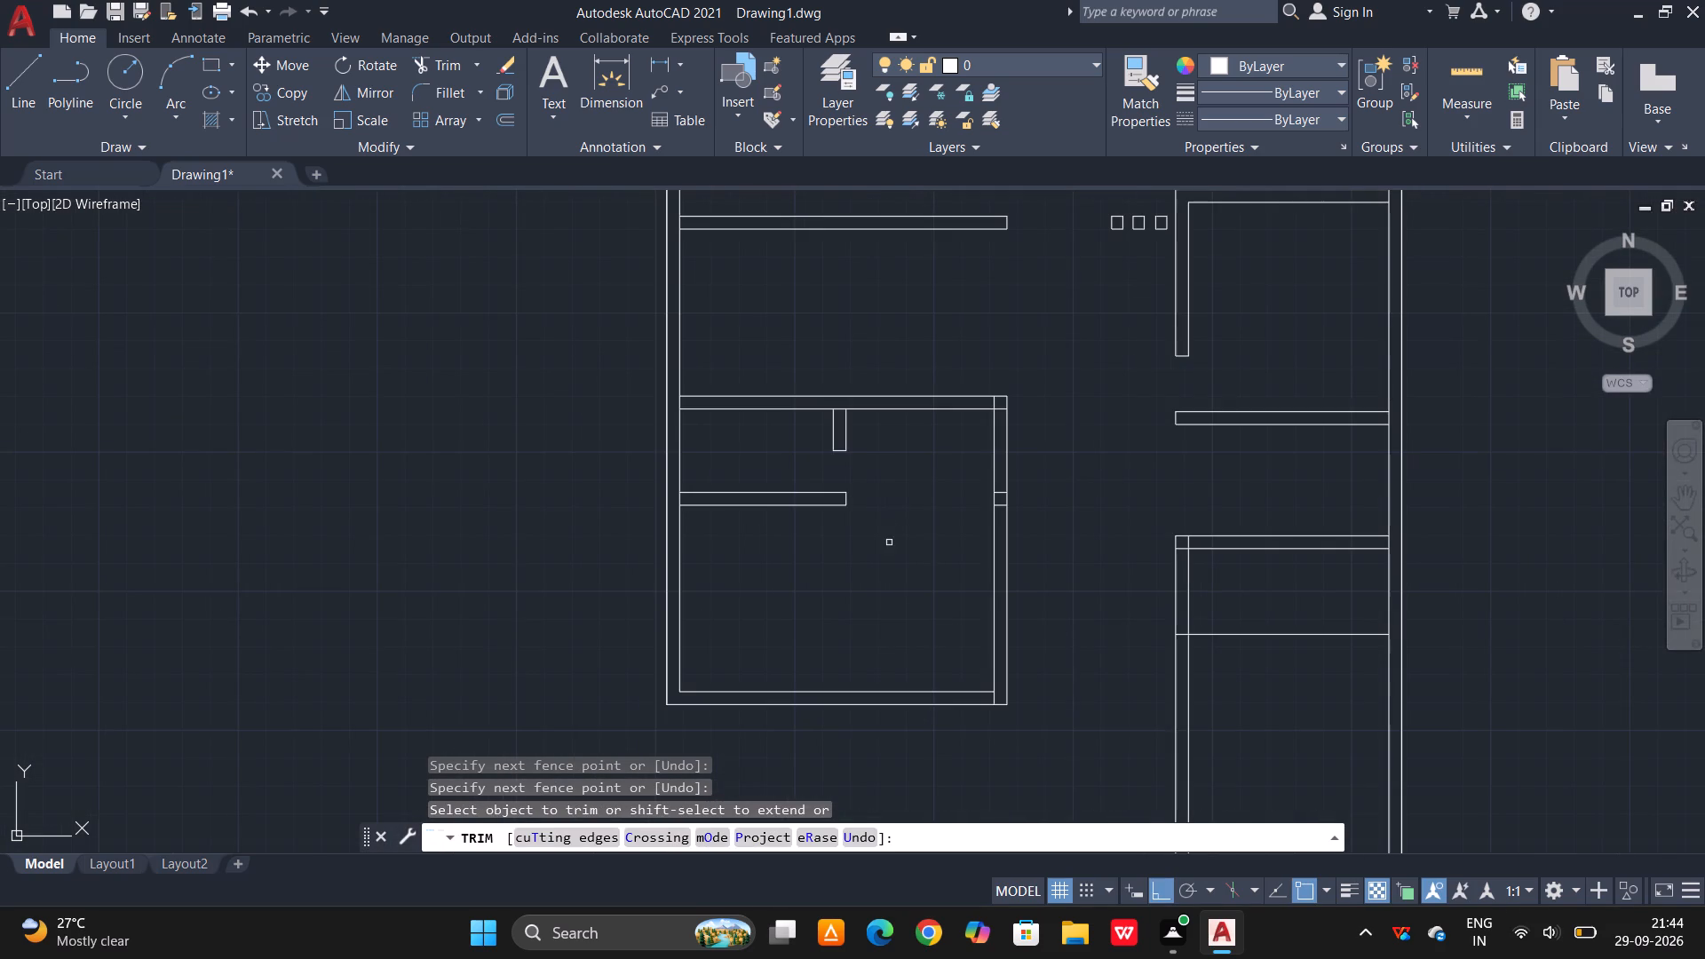
key(Escape)
key(Escape)
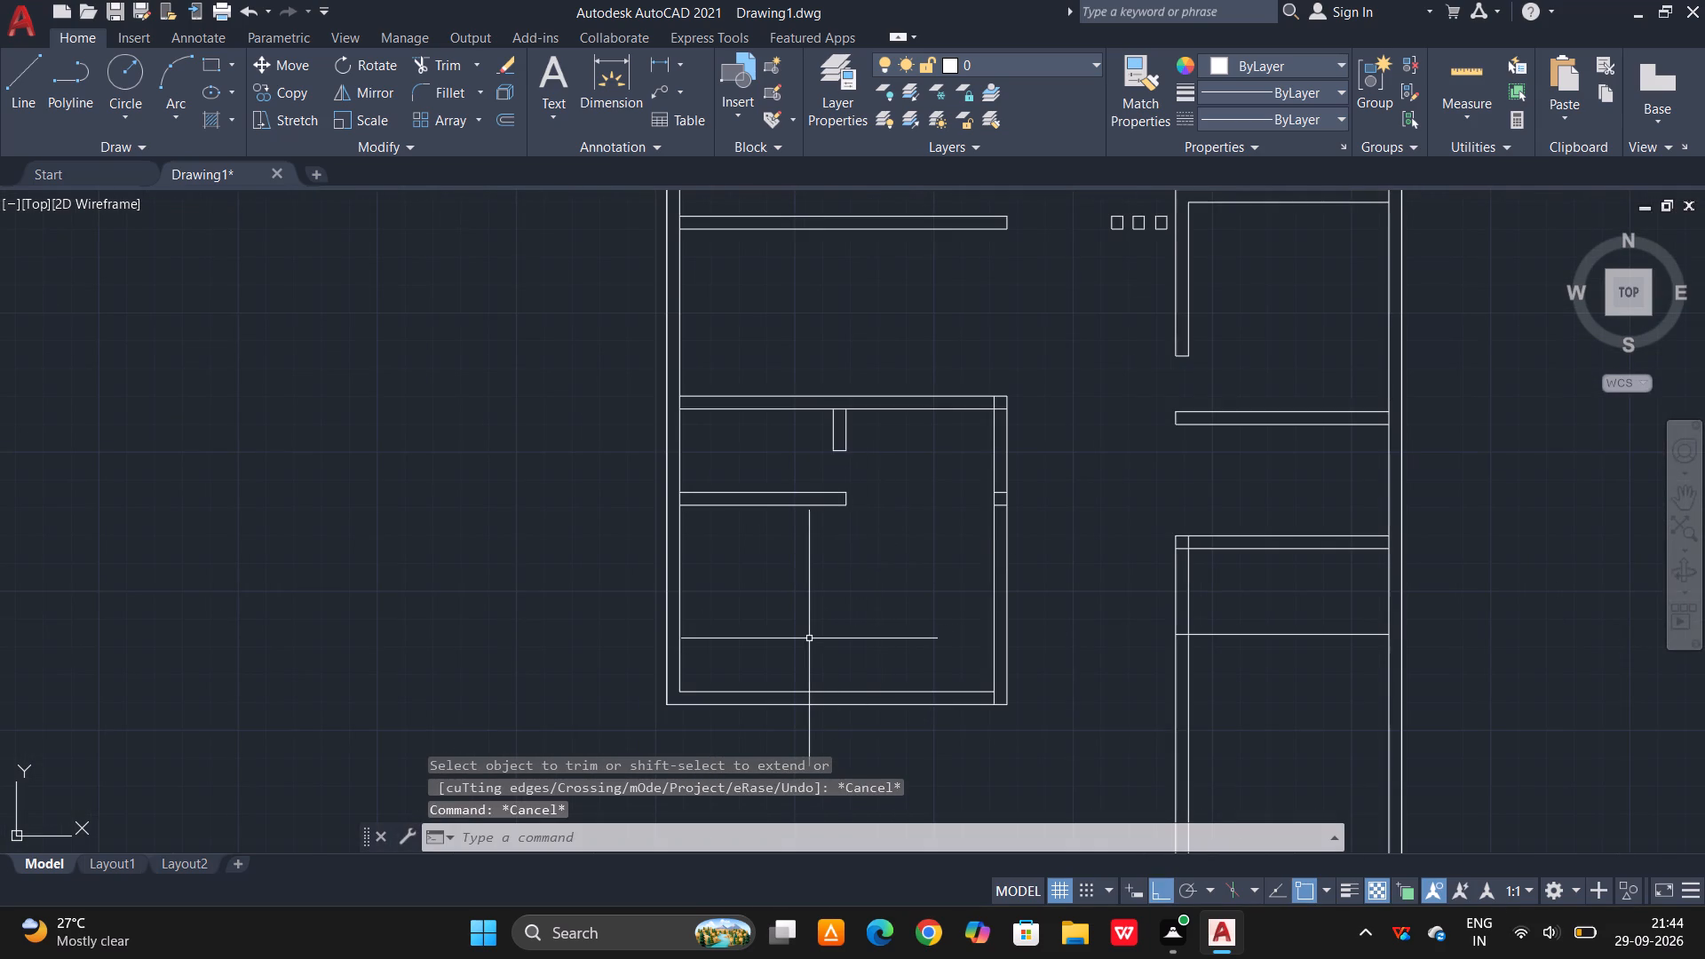
Offset the inner line of the left block's left wall 390 units to the right.
key(o)
key(space)
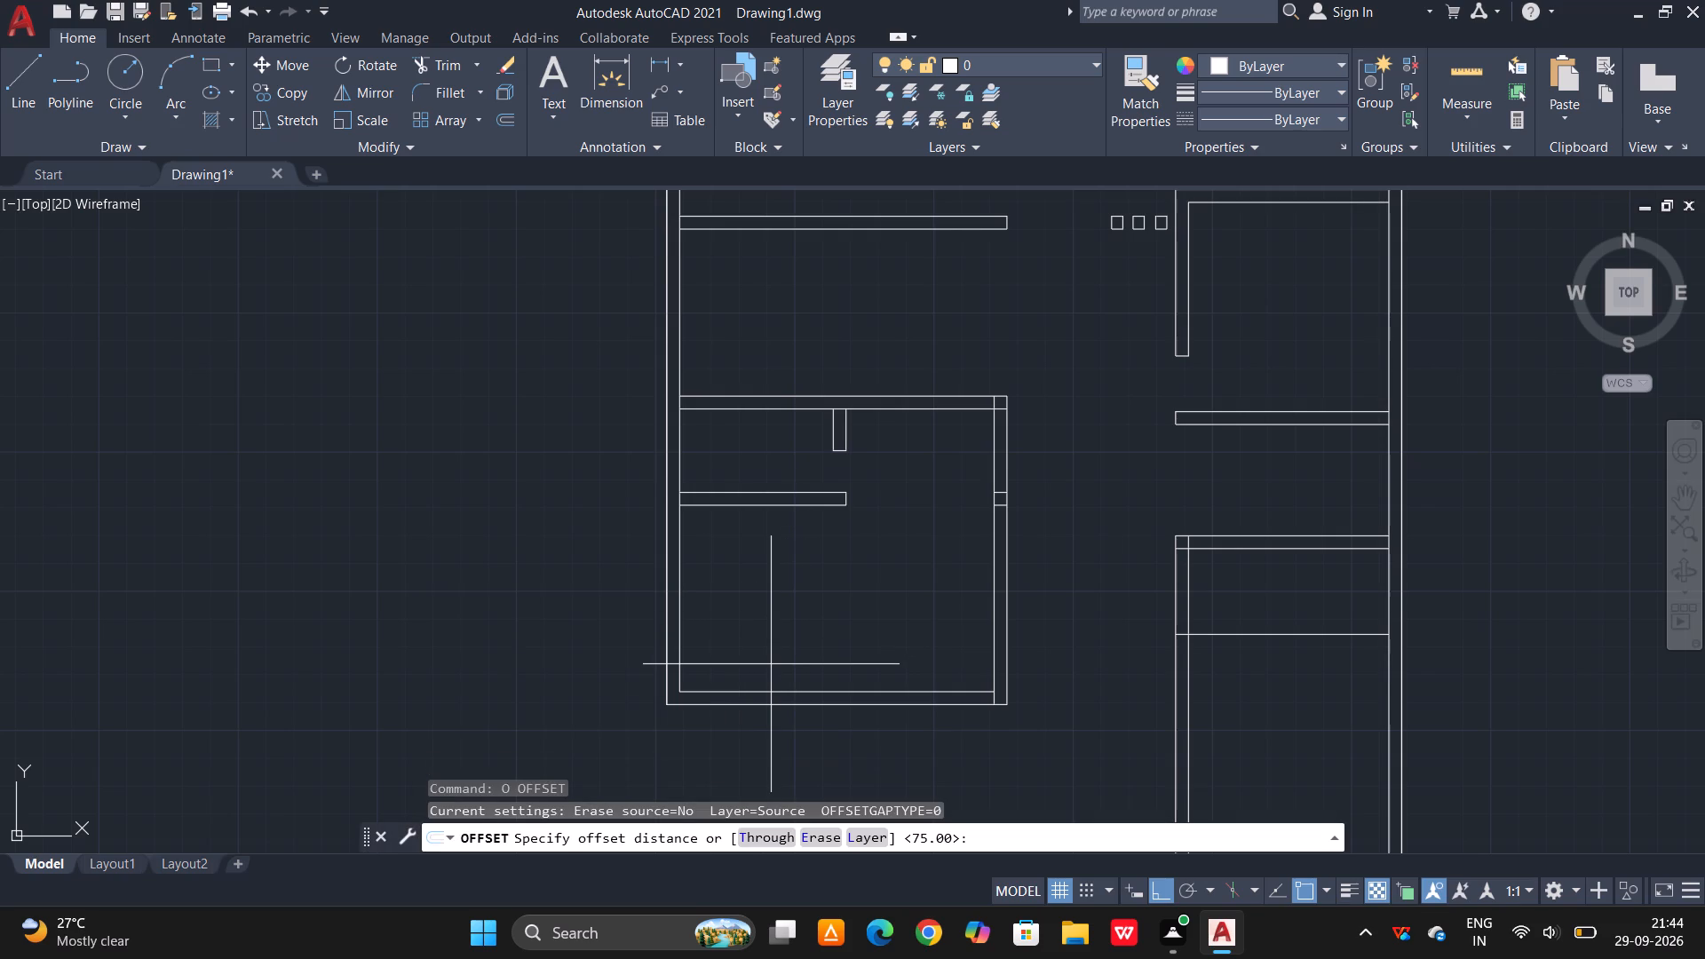
text(390)
key(space)
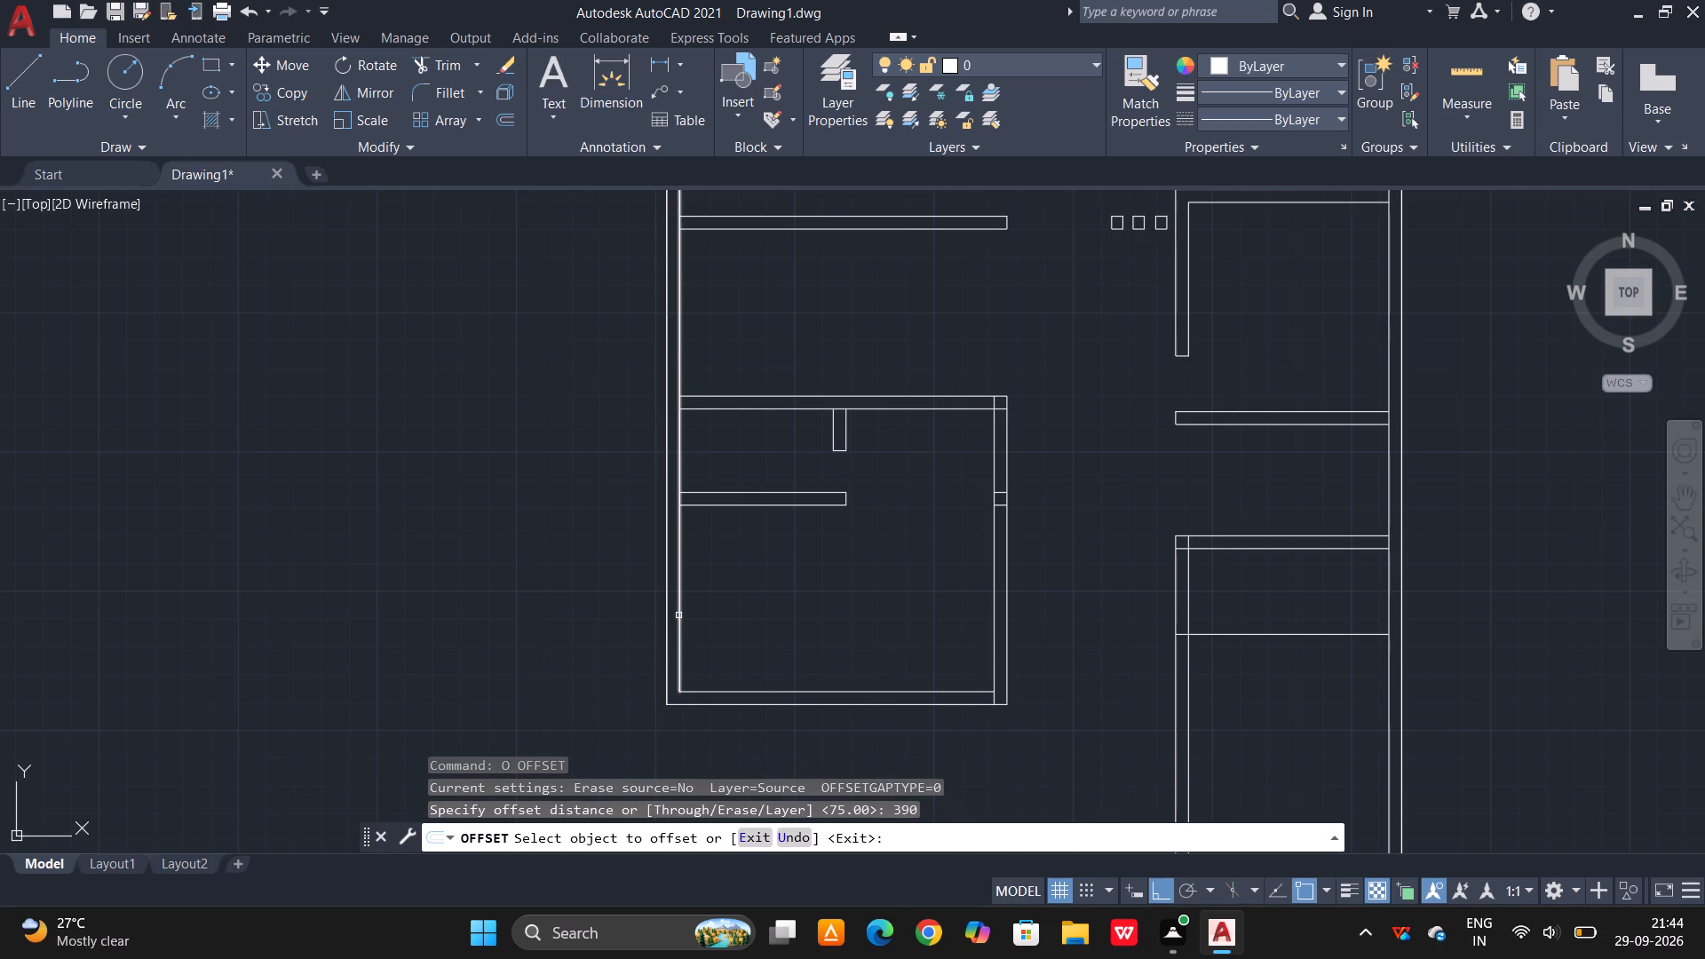
click(678, 615)
click(764, 617)
key(Escape)
key(Escape)
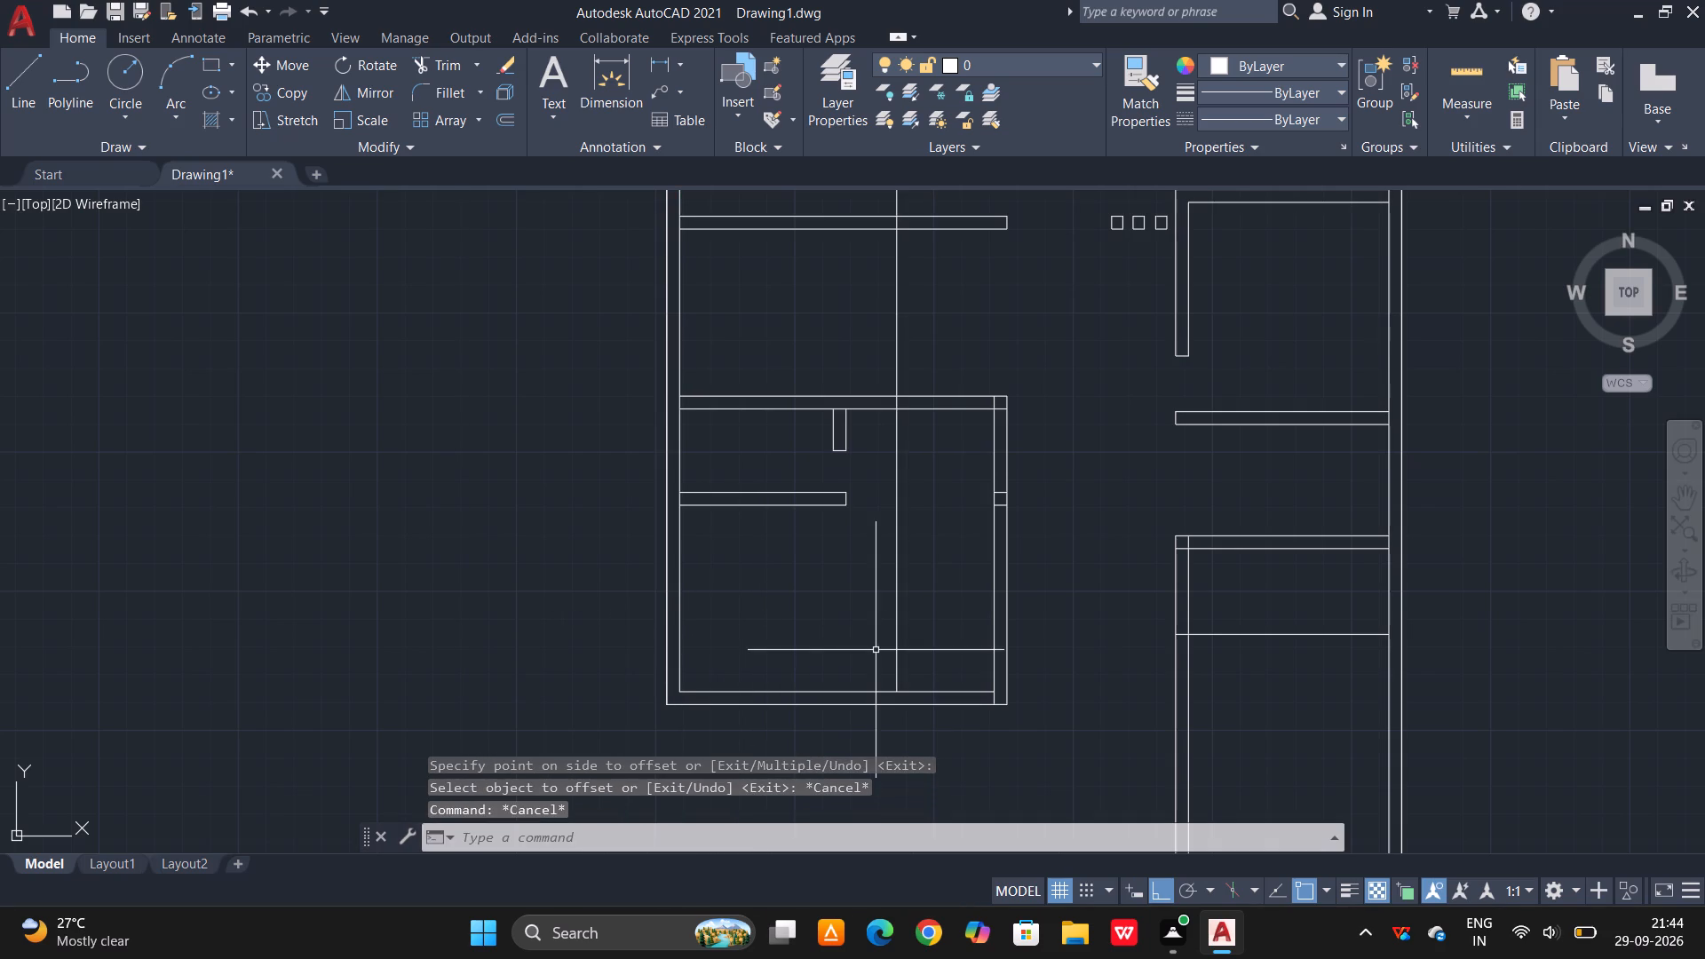
Offset the new vertical line 23 units to the right to form another double-line wall.
key(o)
key(space)
text(23)
key(space)
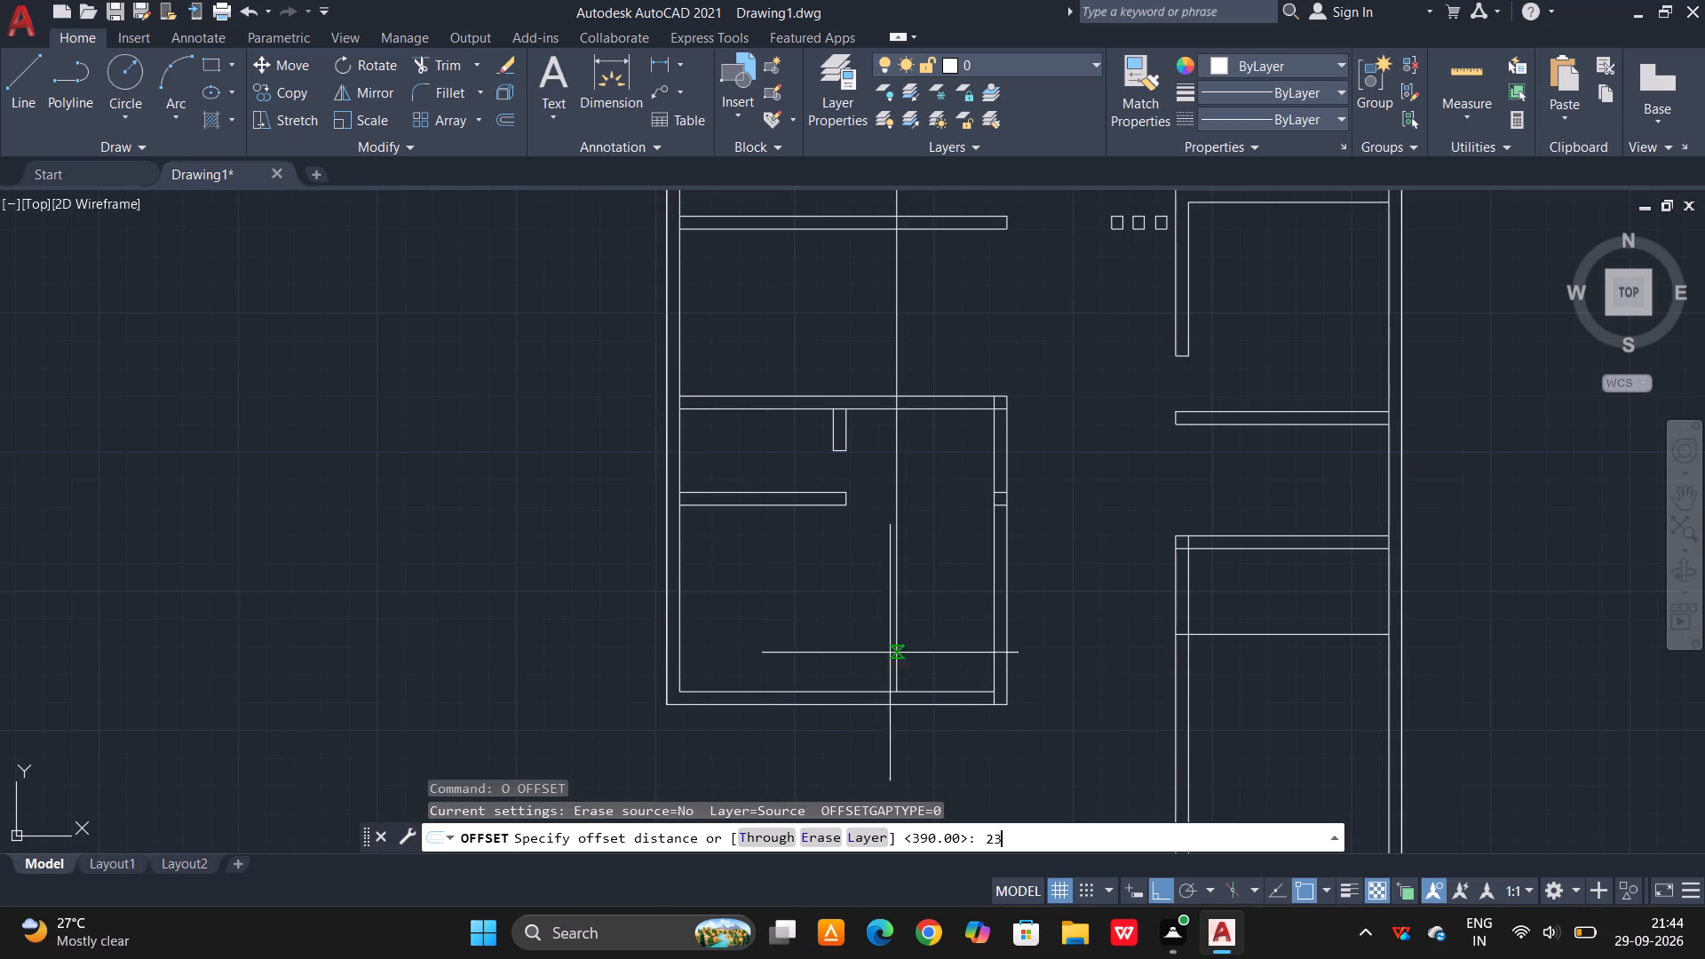
click(899, 649)
click(923, 647)
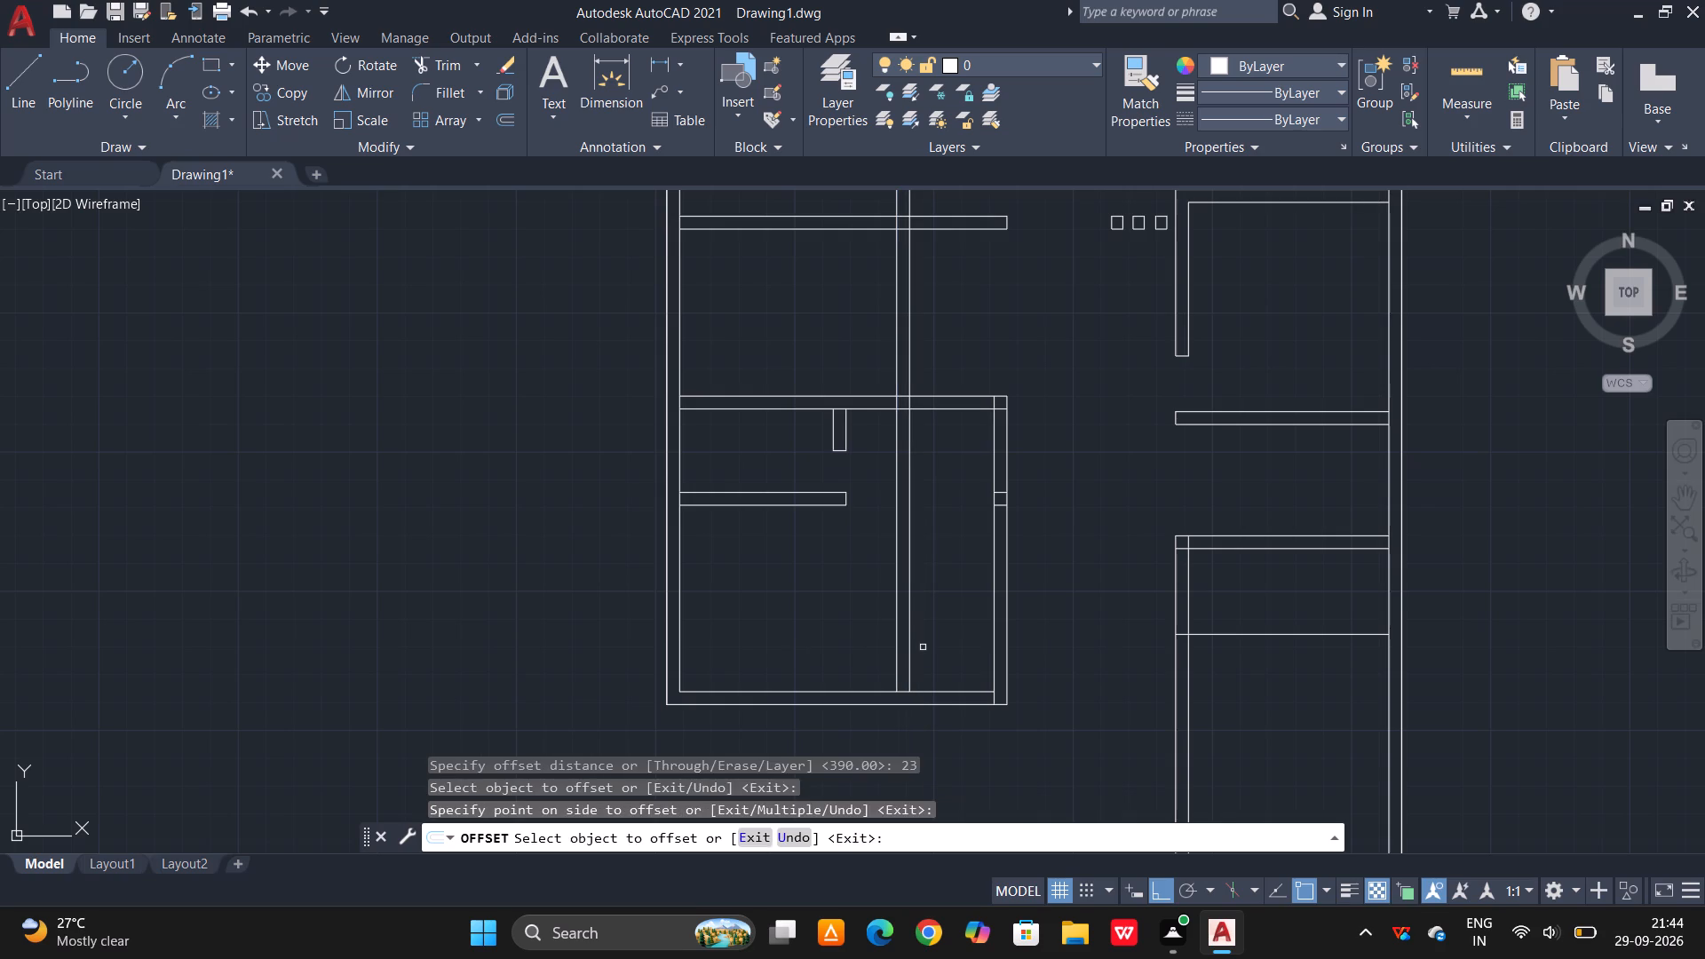
key(Escape)
Extend both lines of the new vertical wall down to the outer line of the left block's bottom wall.
text(EX)
key(space)
key(space)
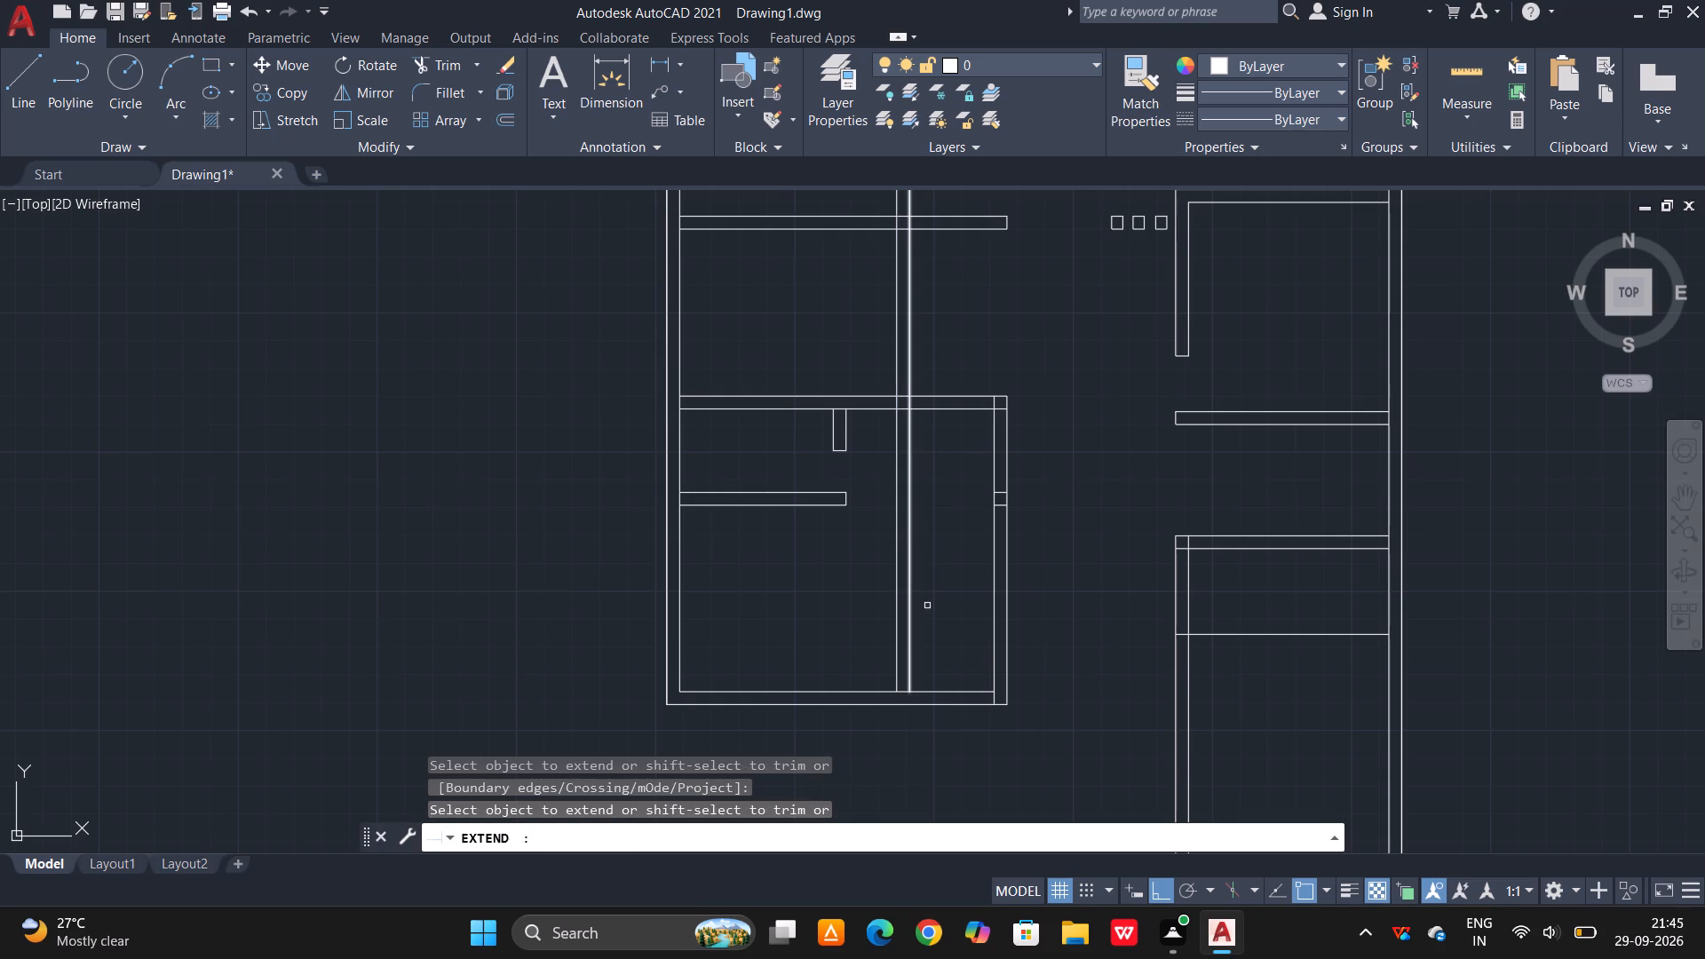
click(930, 587)
click(885, 646)
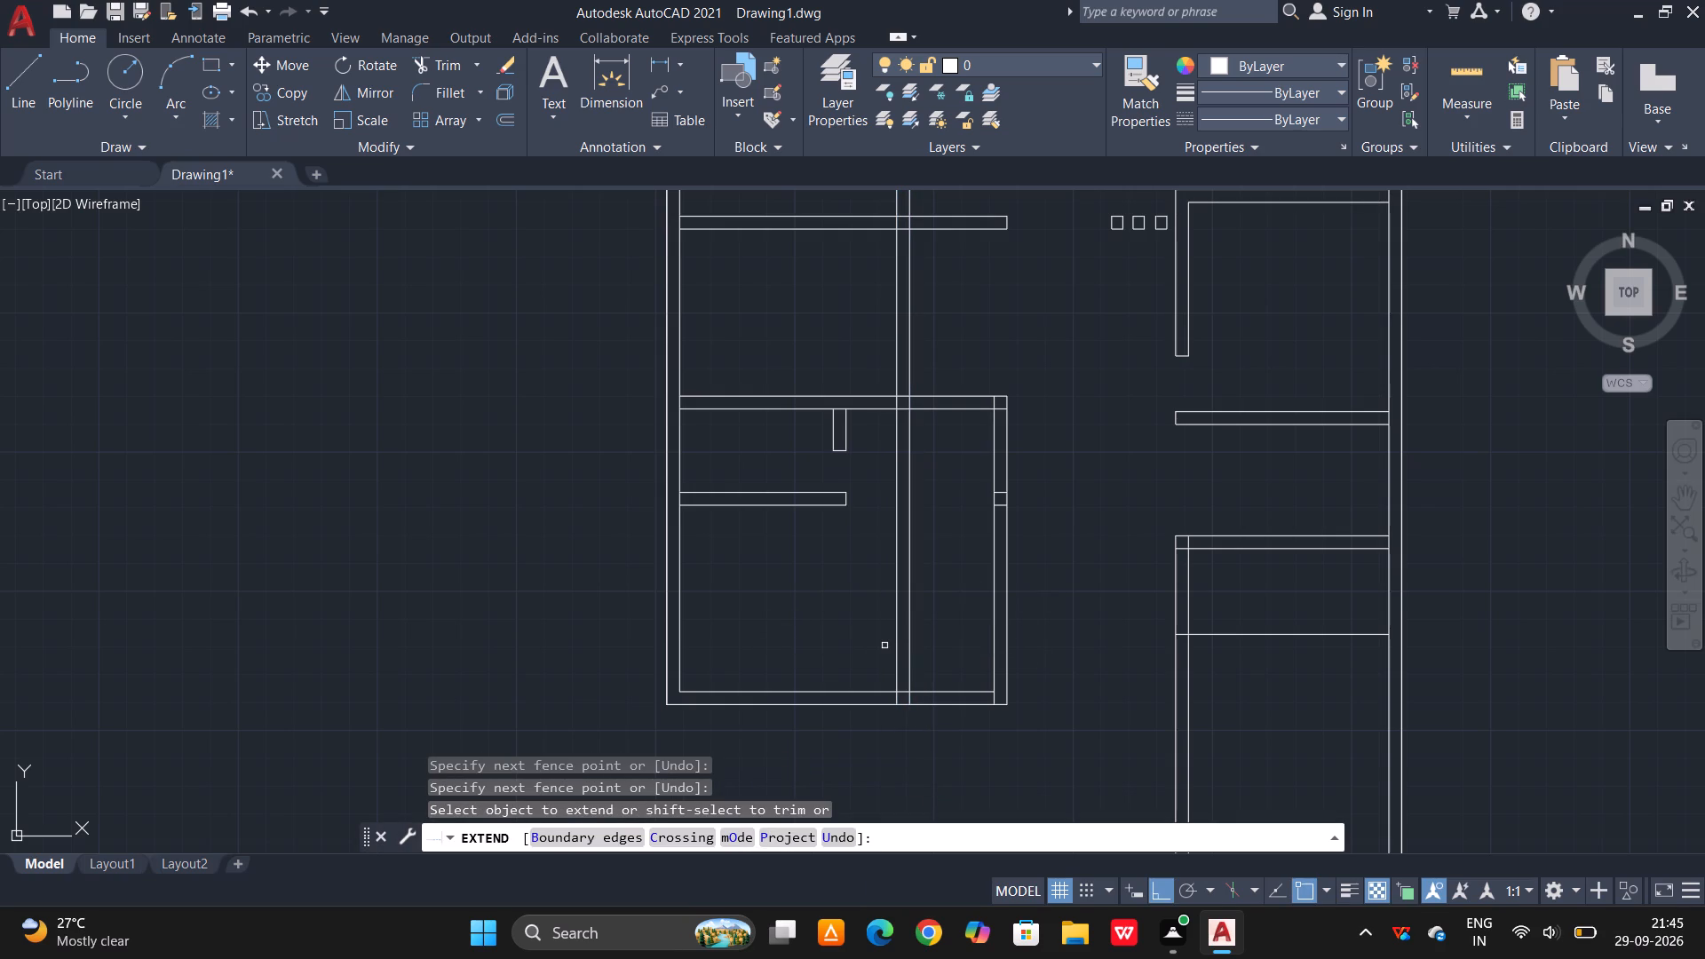
key(Escape)
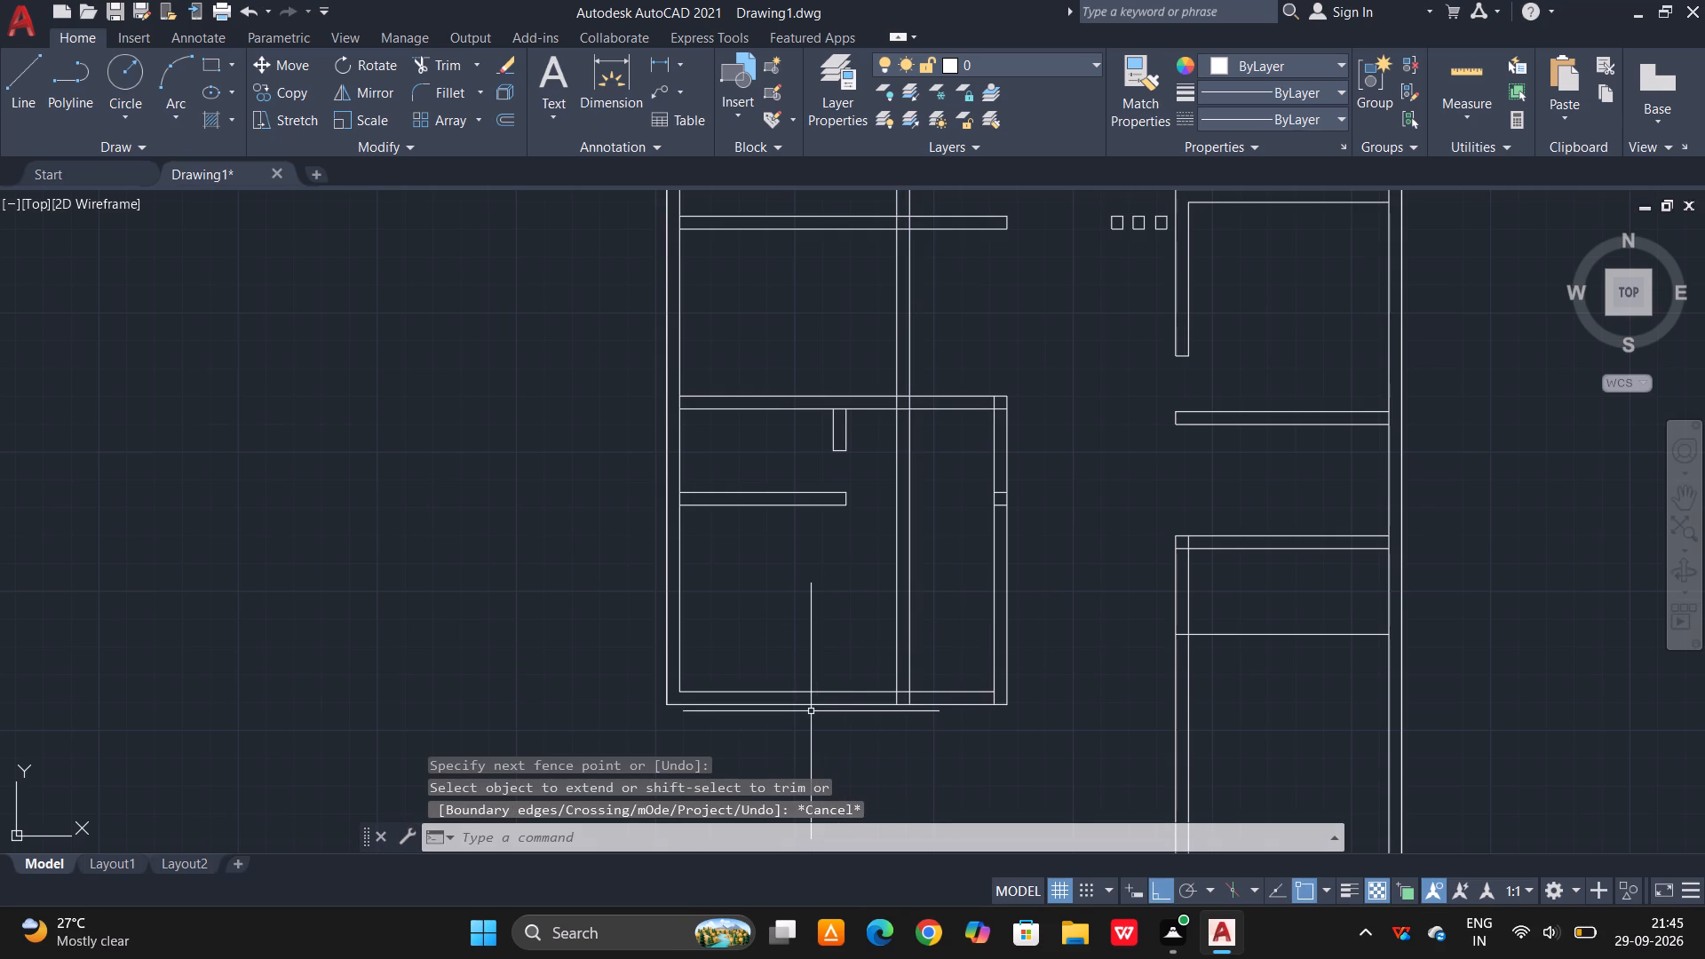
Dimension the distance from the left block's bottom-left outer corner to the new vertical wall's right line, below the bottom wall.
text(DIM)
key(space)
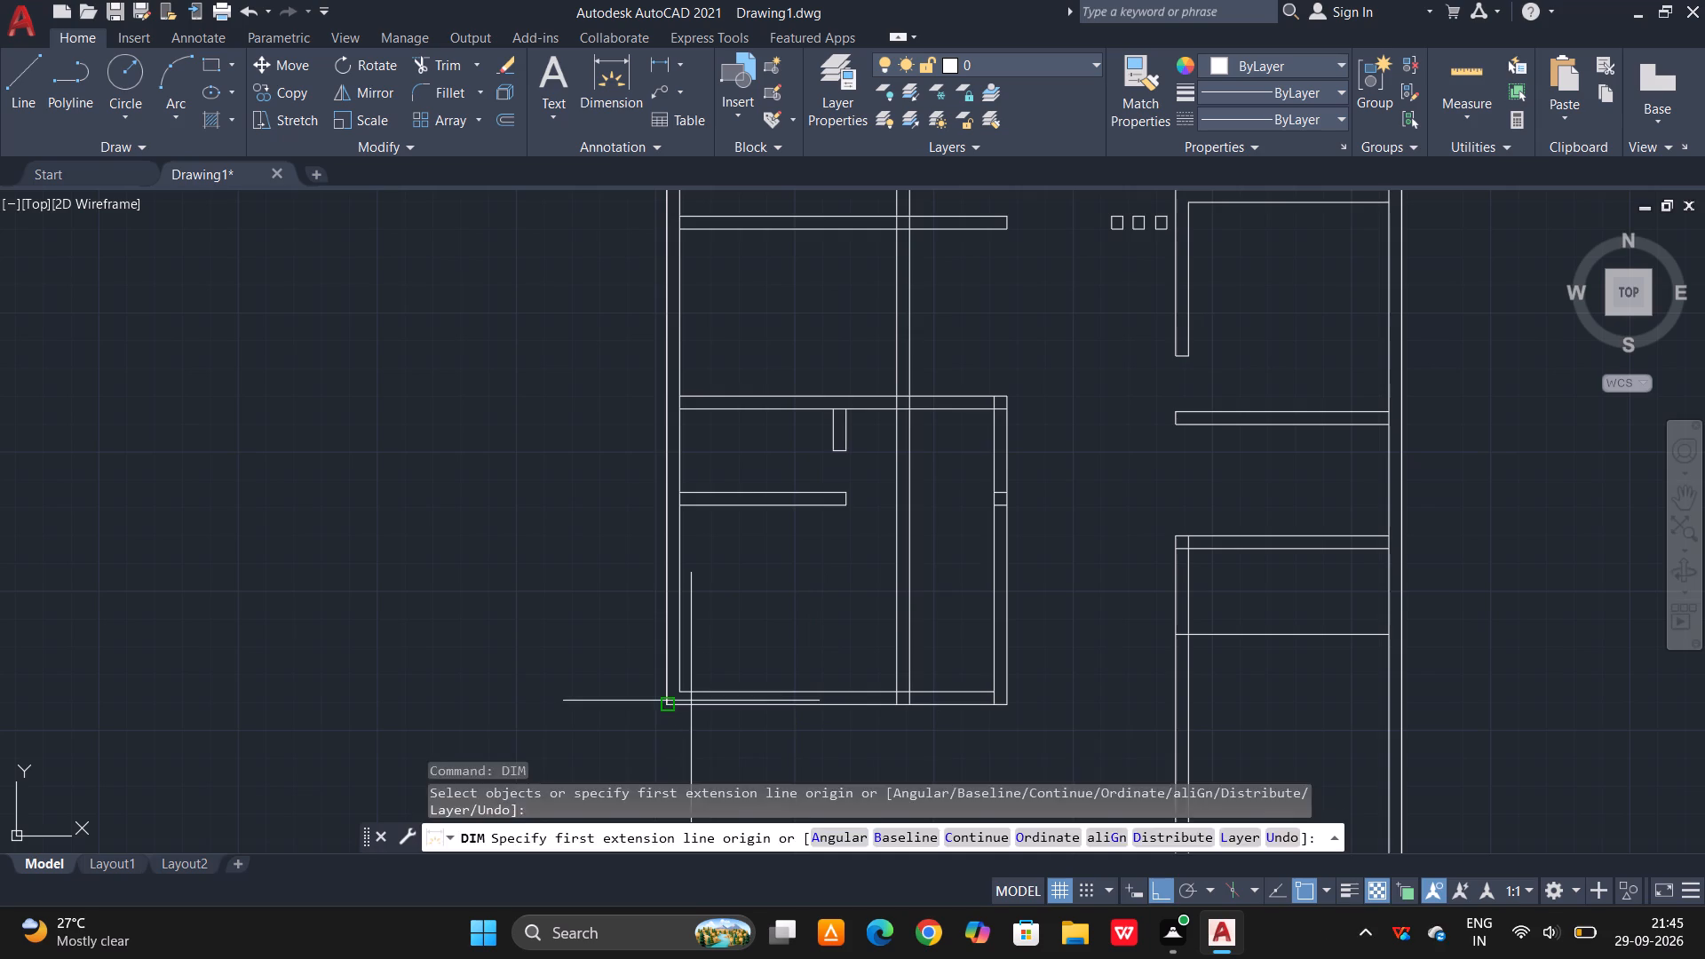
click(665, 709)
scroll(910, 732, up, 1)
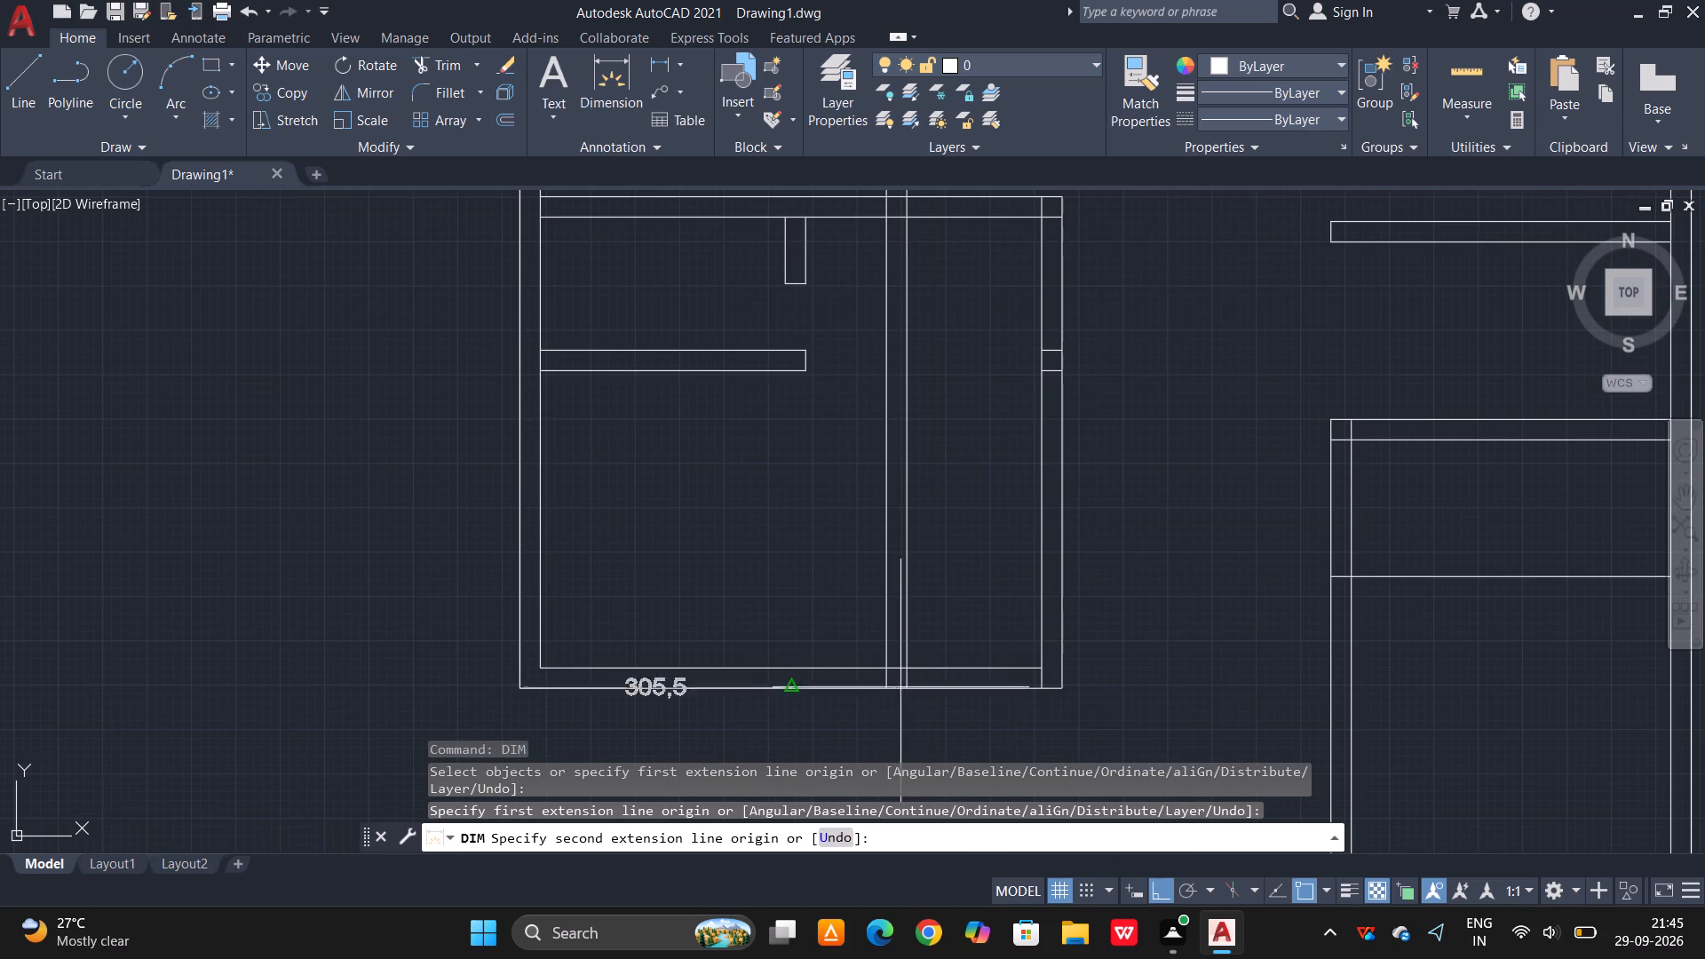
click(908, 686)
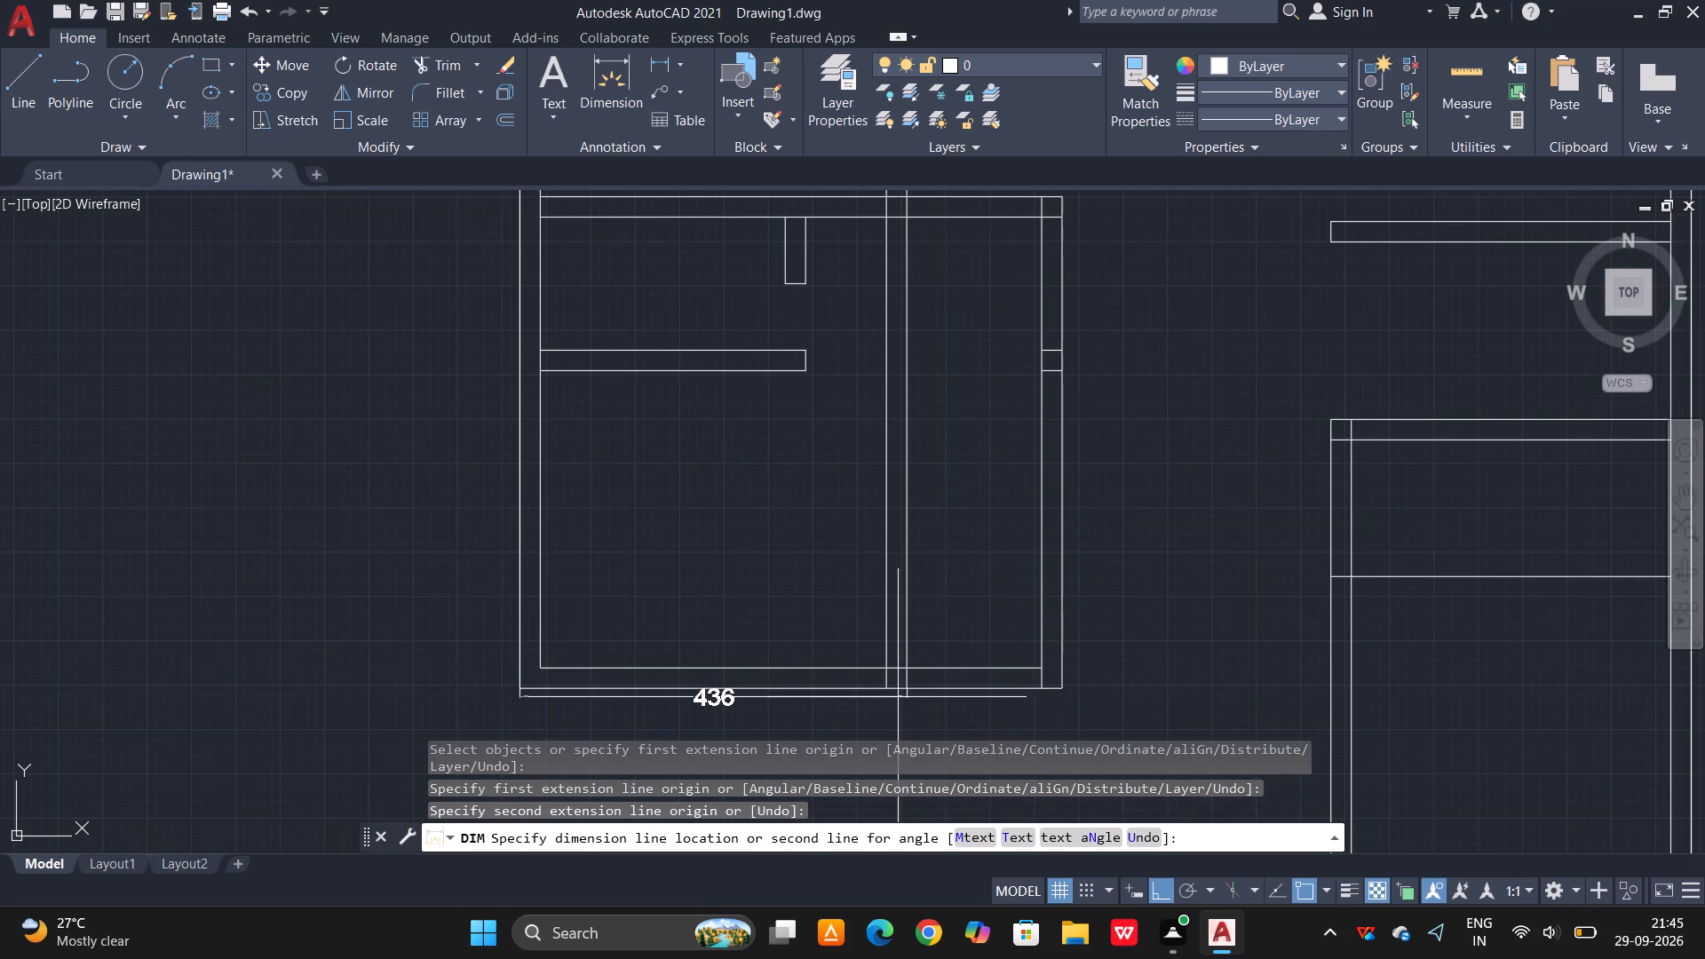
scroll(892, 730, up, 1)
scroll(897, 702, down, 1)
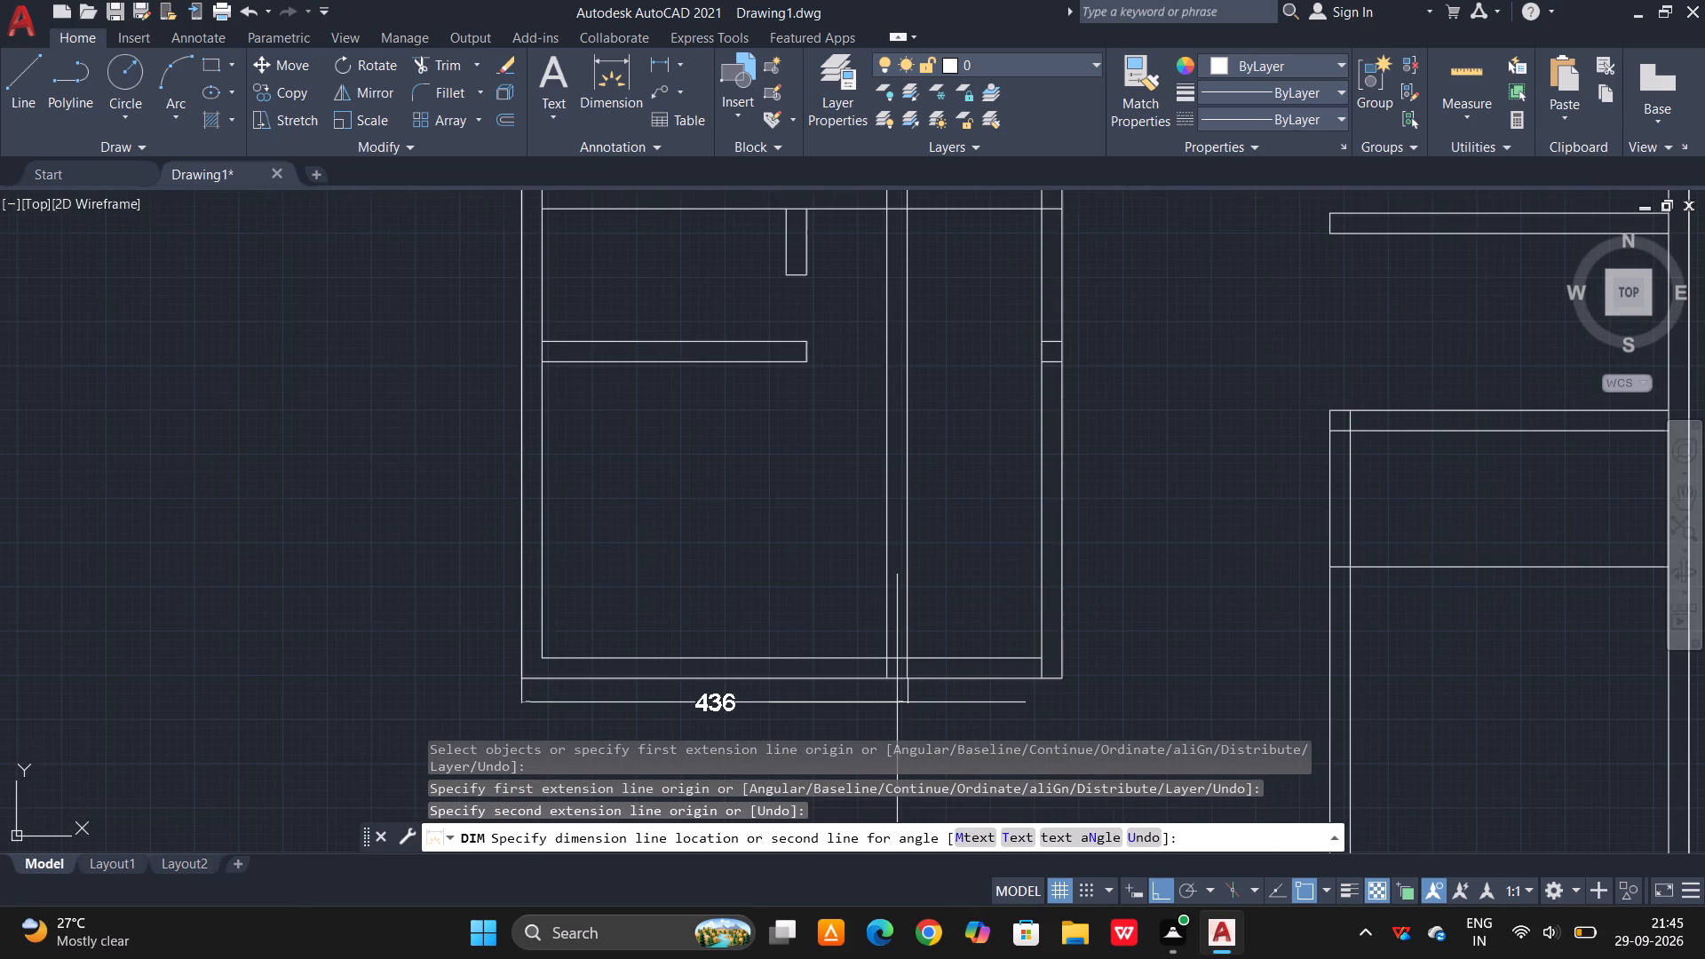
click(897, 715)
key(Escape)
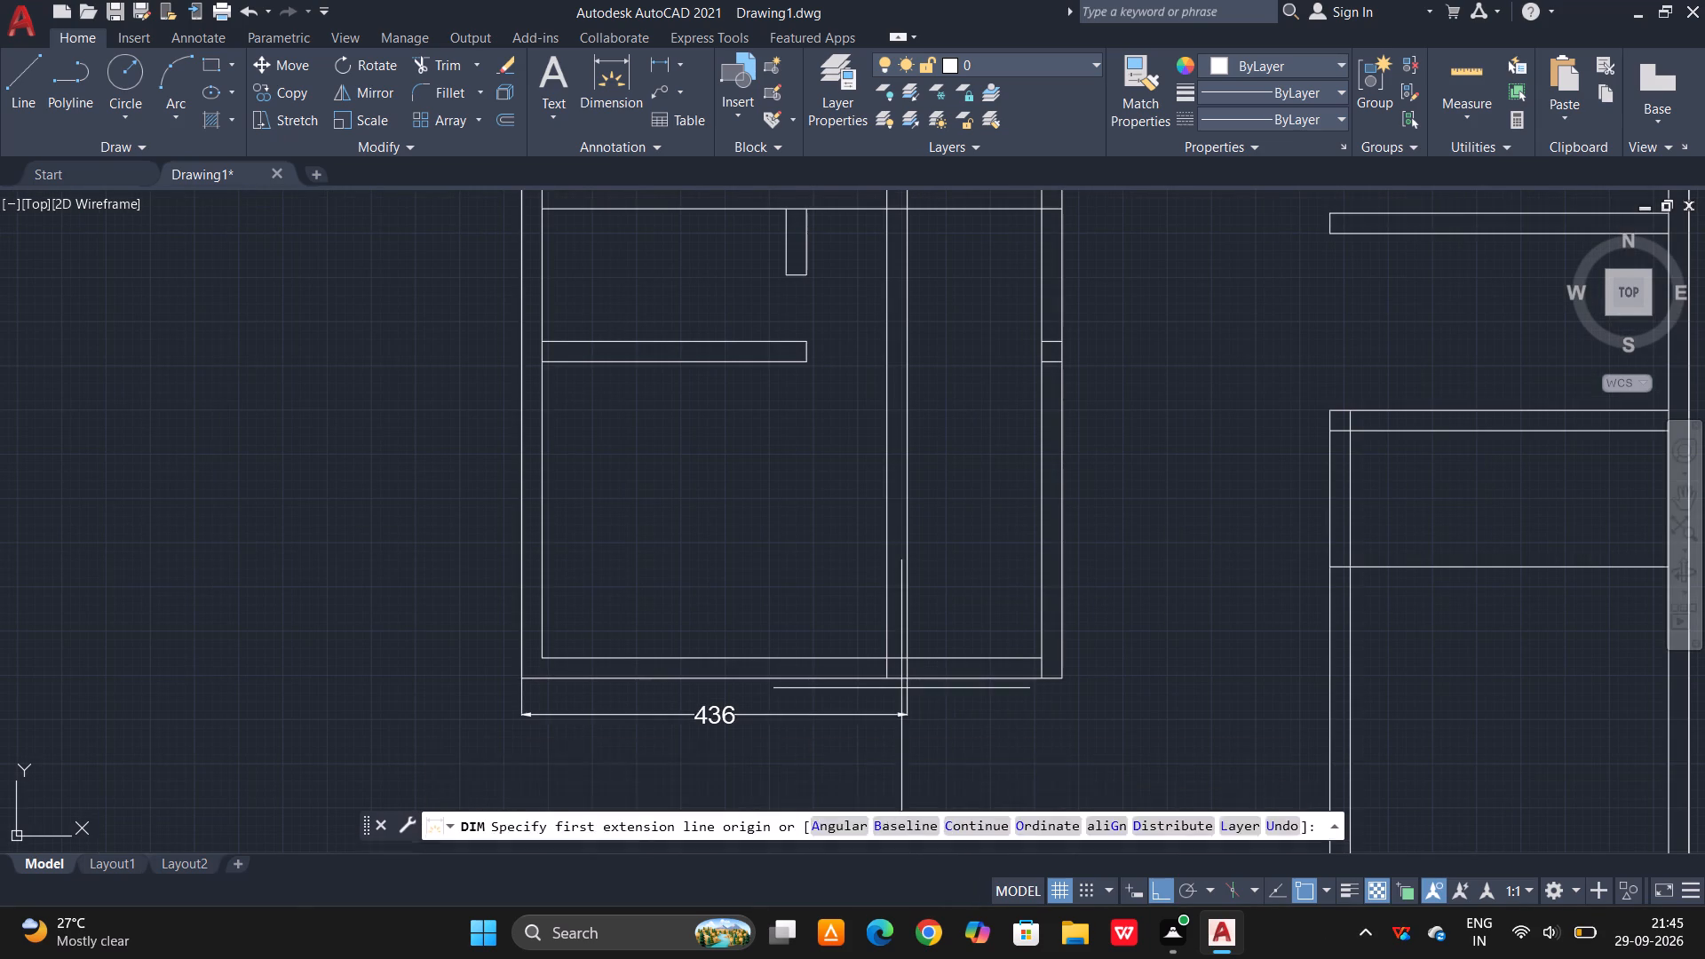
Erase both lines of the new vertical wall and the dimension below the bottom wall.
click(923, 562)
click(883, 569)
key(Delete)
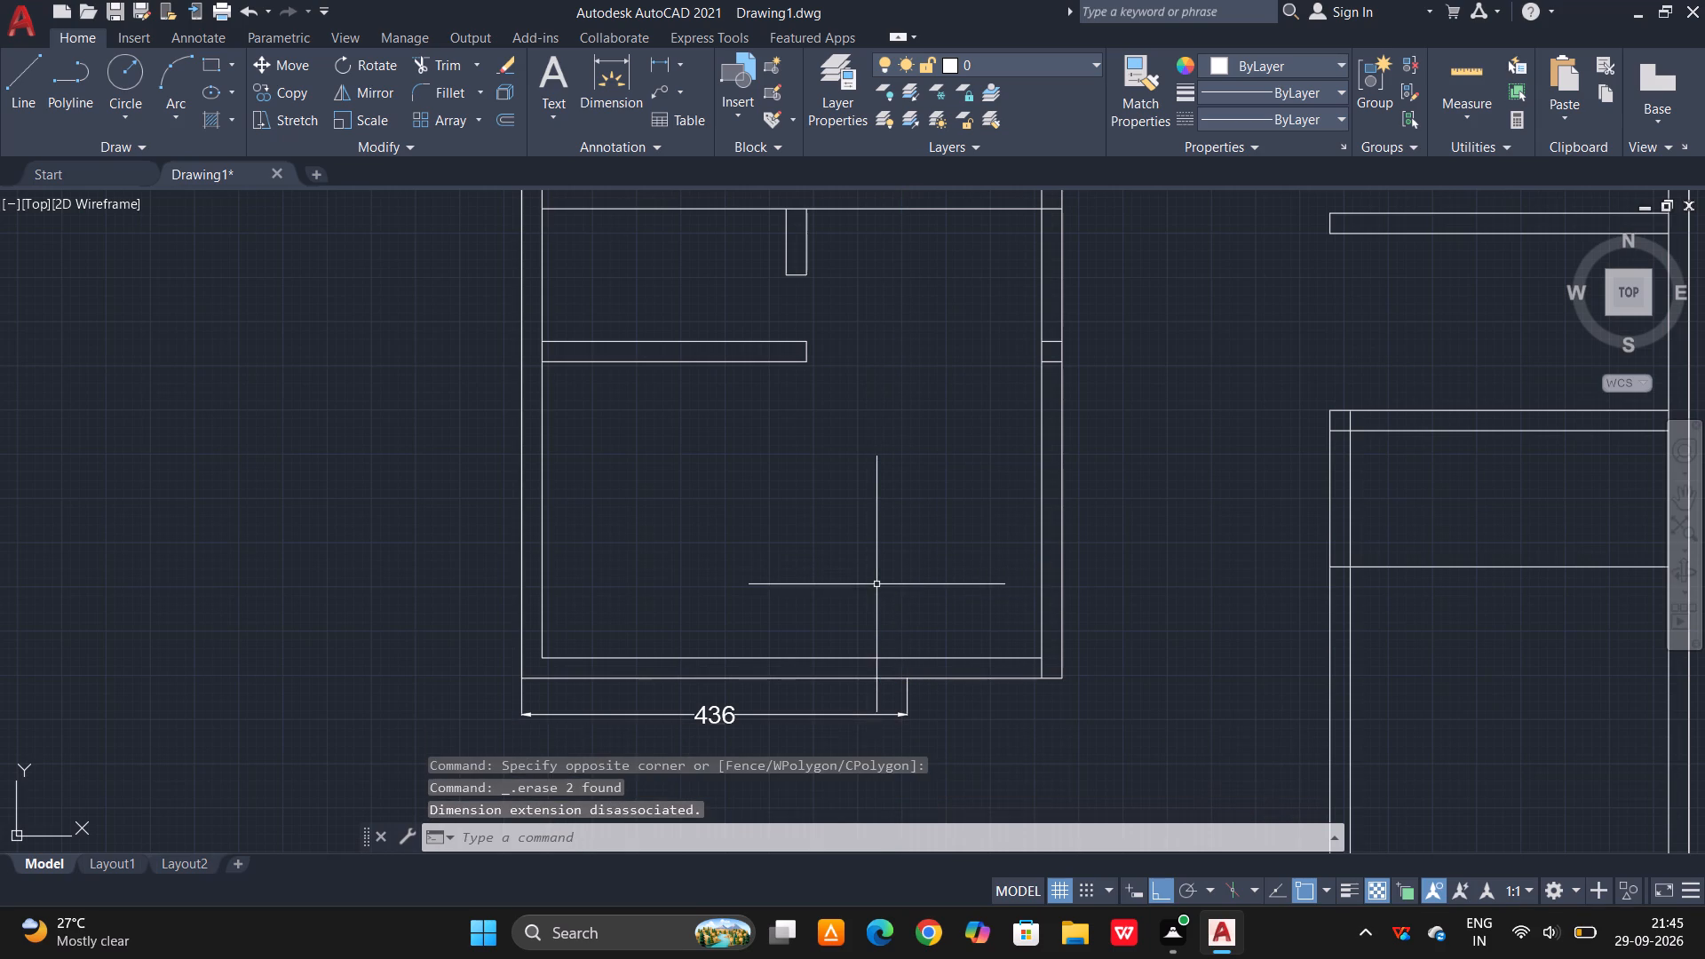
drag(803, 706, 797, 715)
click(764, 737)
key(Delete)
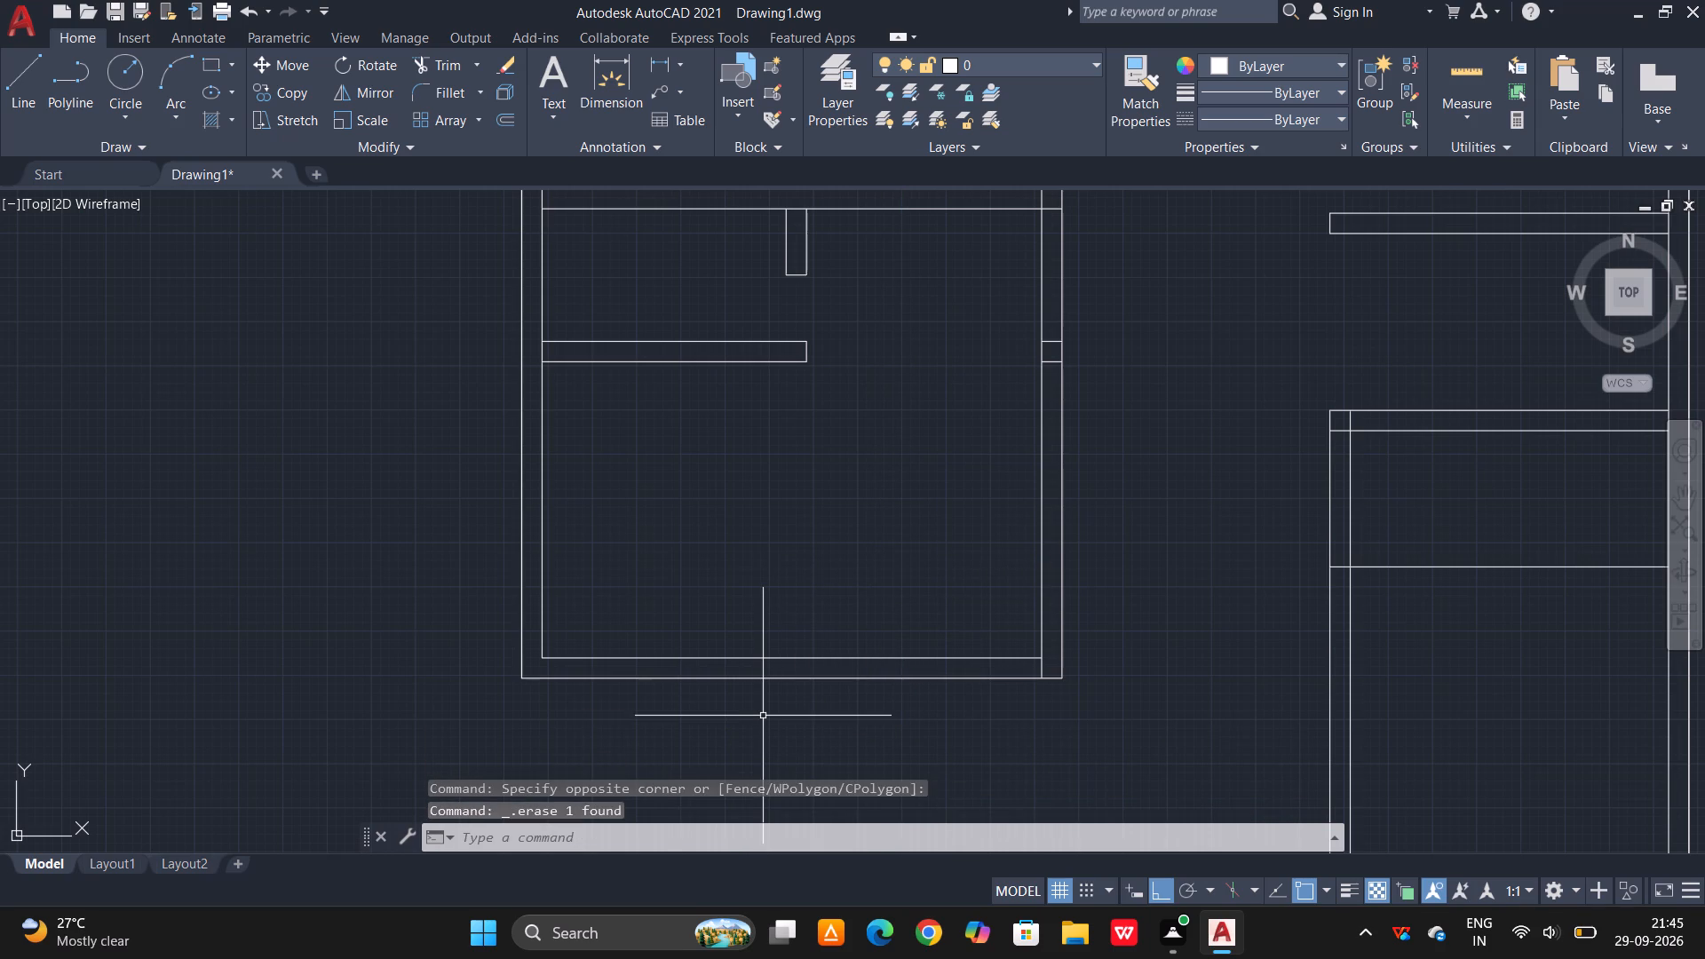
Offset the outer line of the left block's left wall 438 units to the right.
key(Escape)
text(O)
key(space)
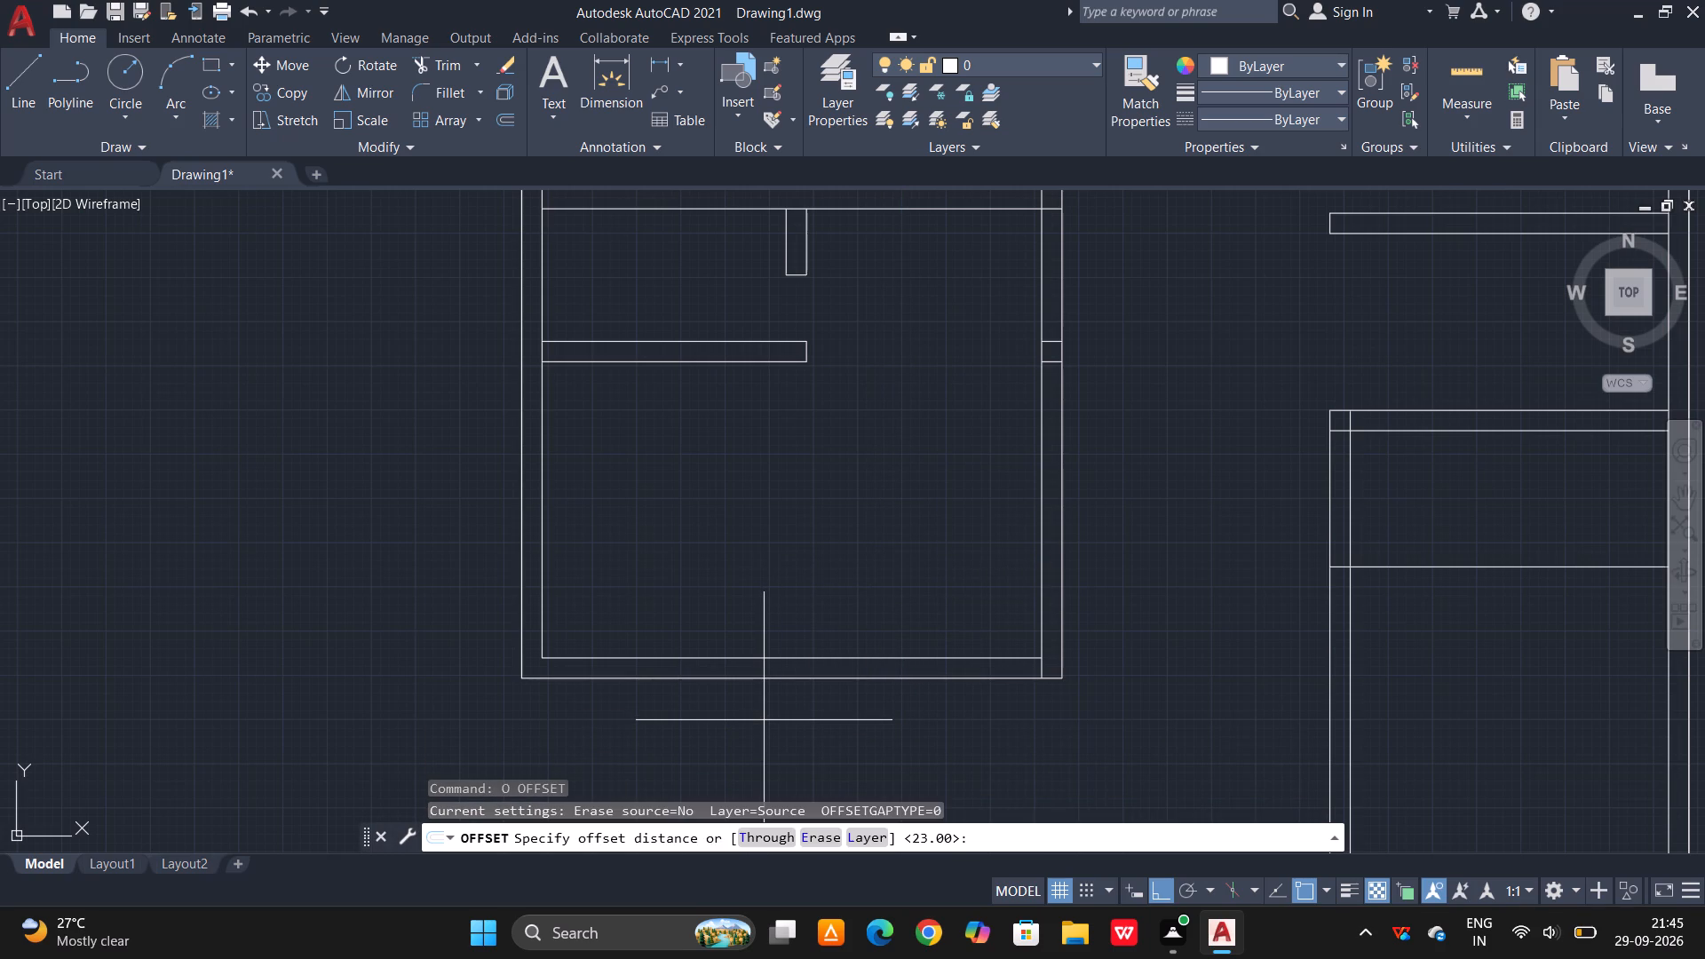
text(438)
key(space)
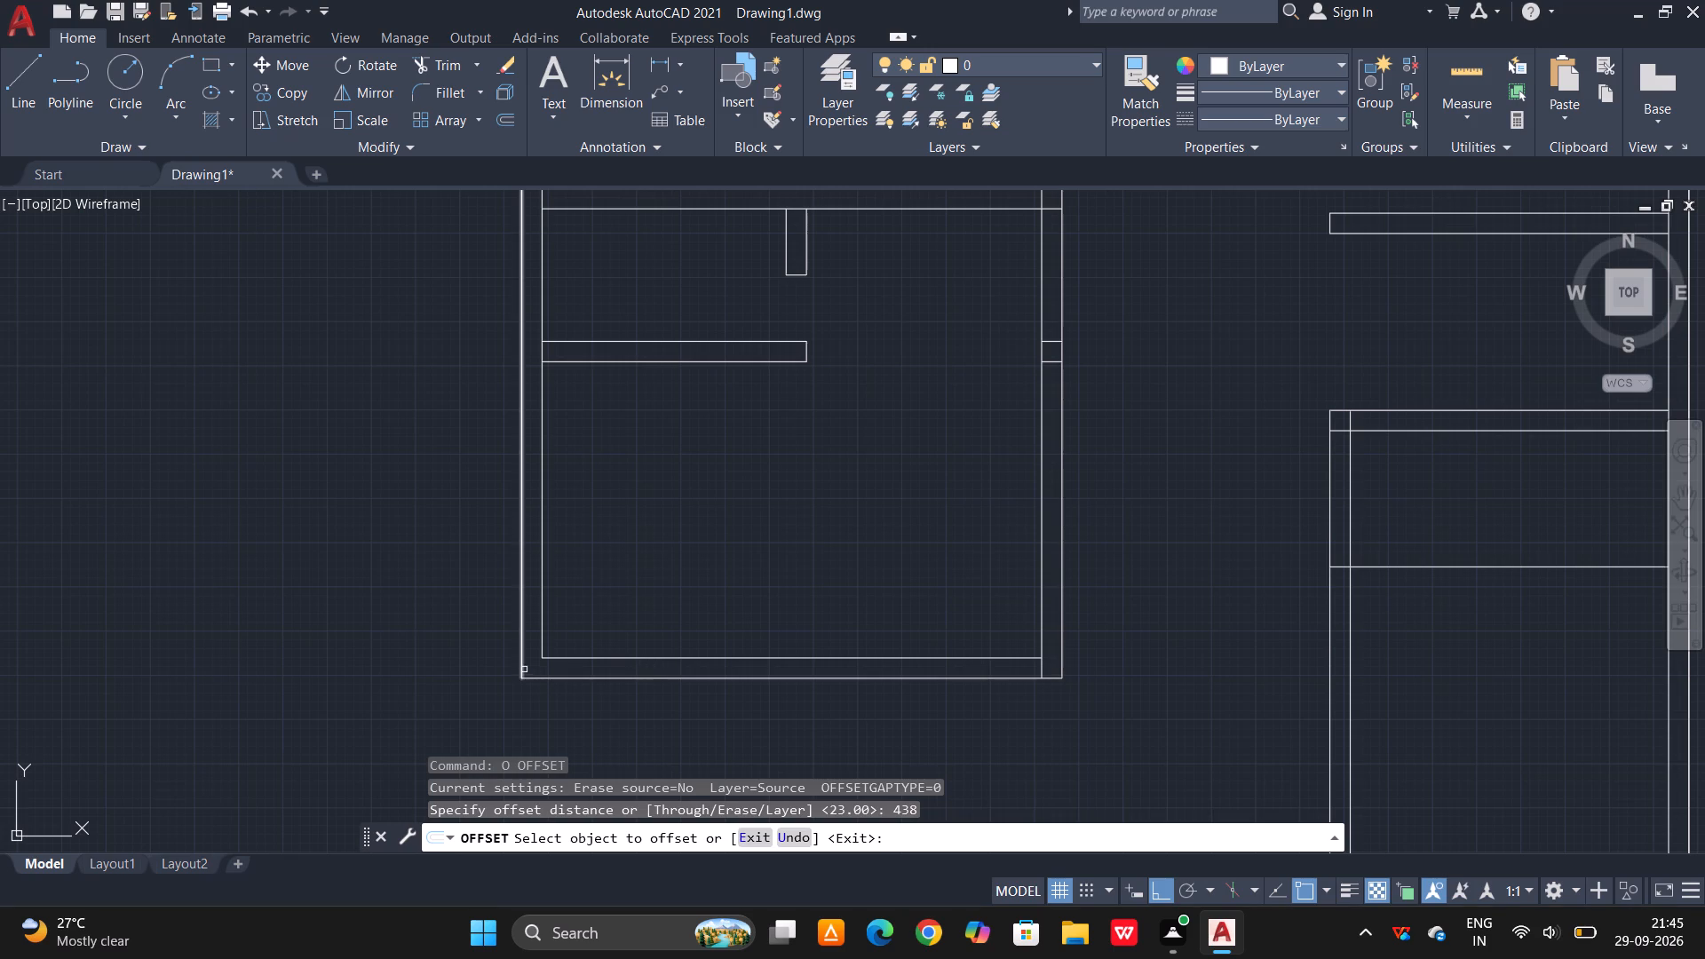
click(520, 666)
click(817, 633)
key(Escape)
Offset the new vertical line 23 units to the left to form the double-line wall.
text(O)
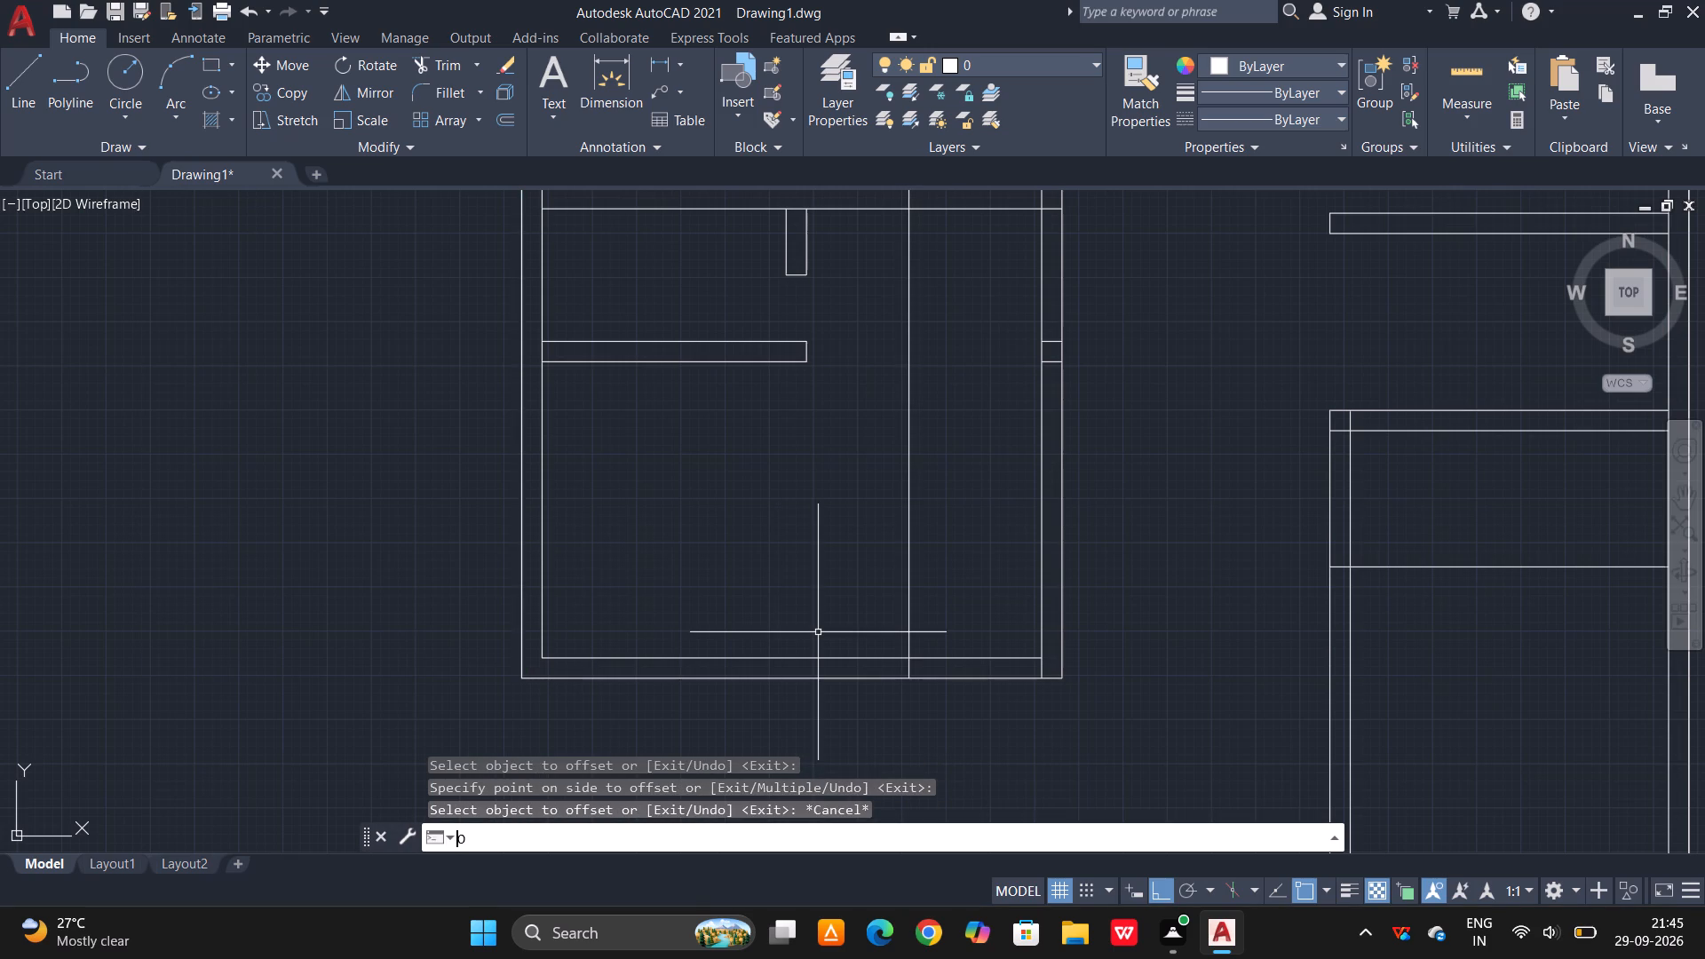
key(space)
text(23)
key(space)
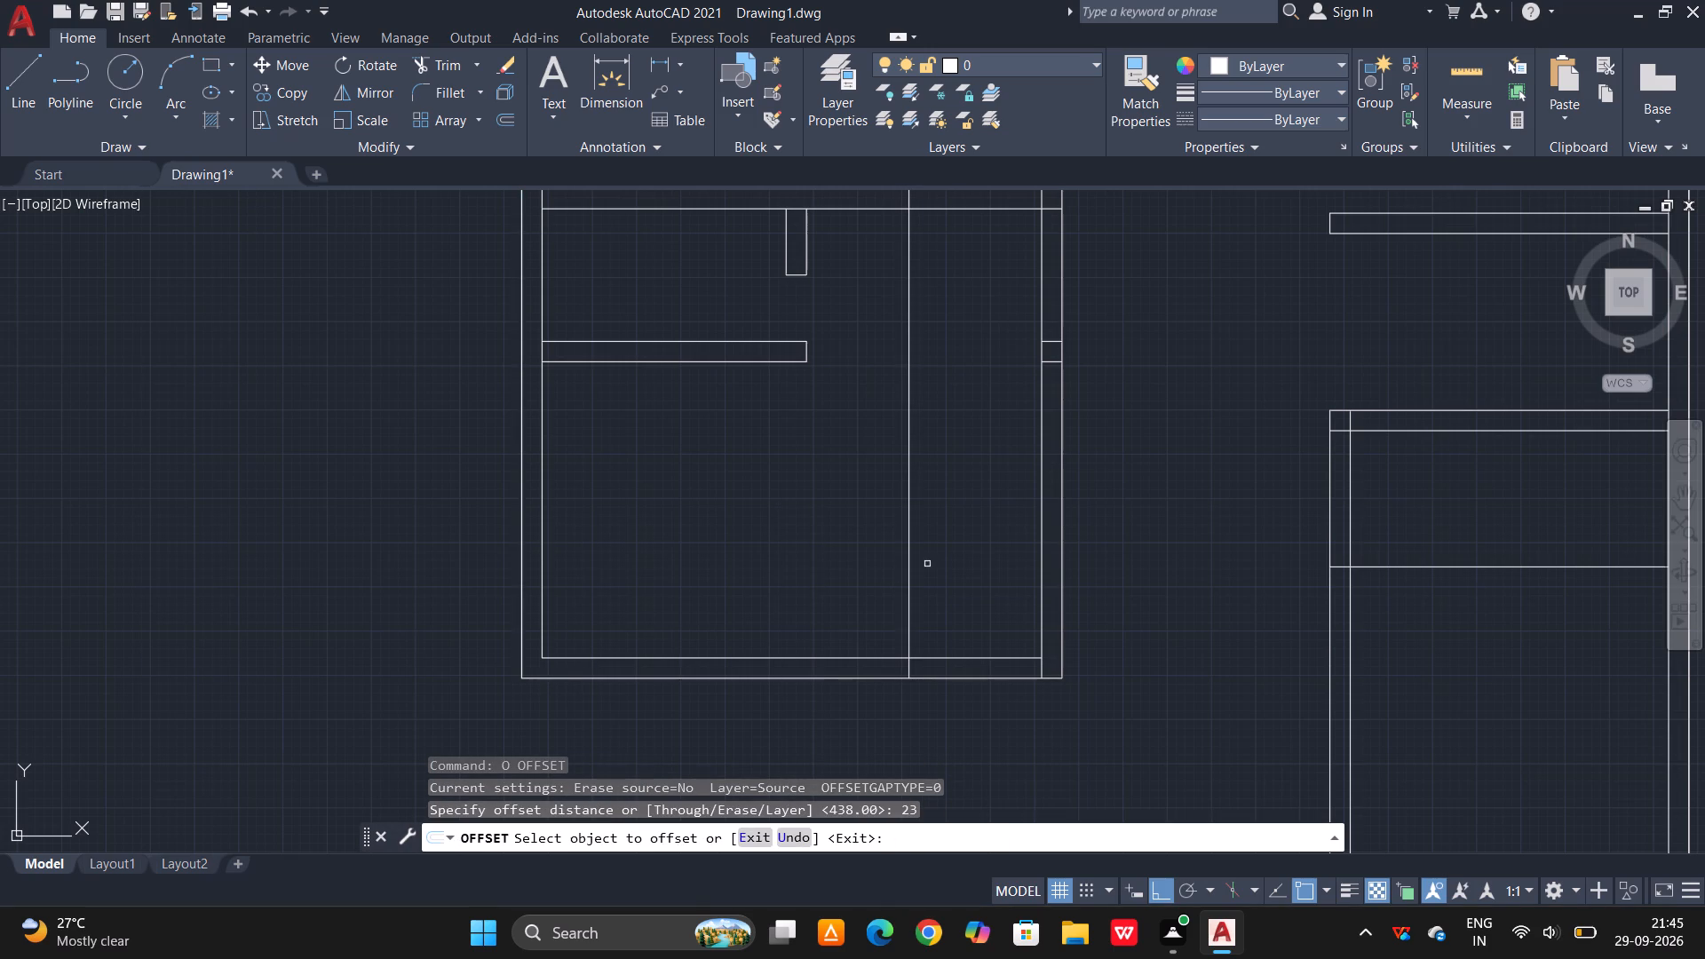
click(909, 571)
click(874, 588)
key(Escape)
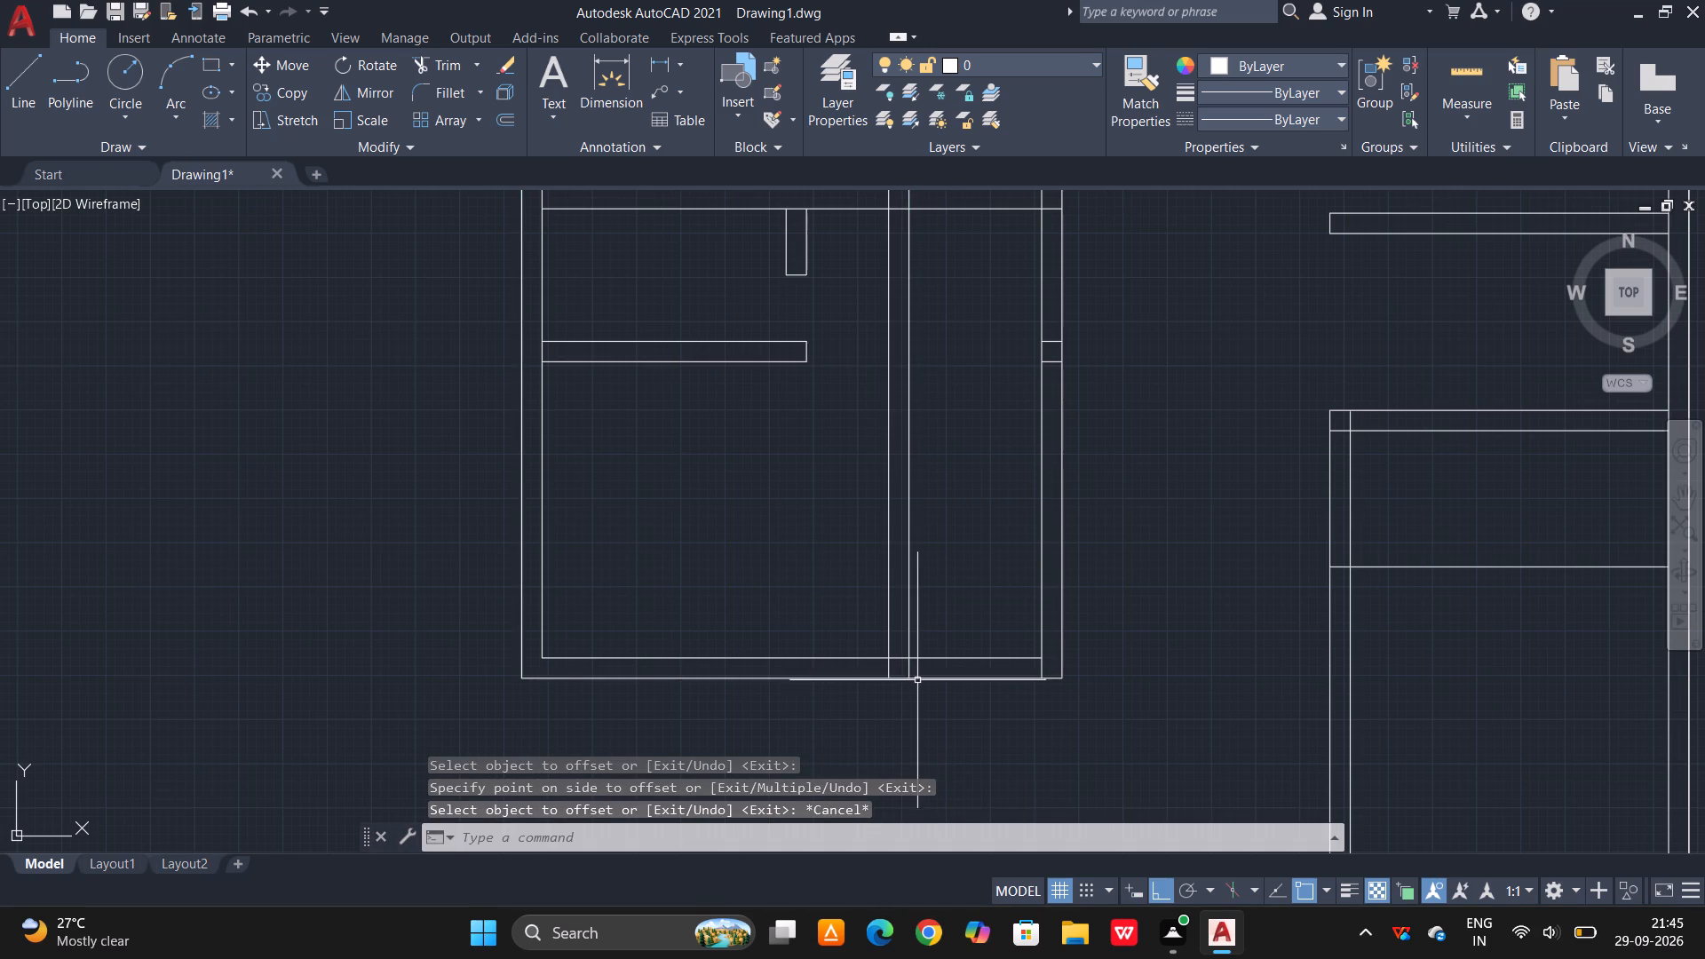
key(Escape)
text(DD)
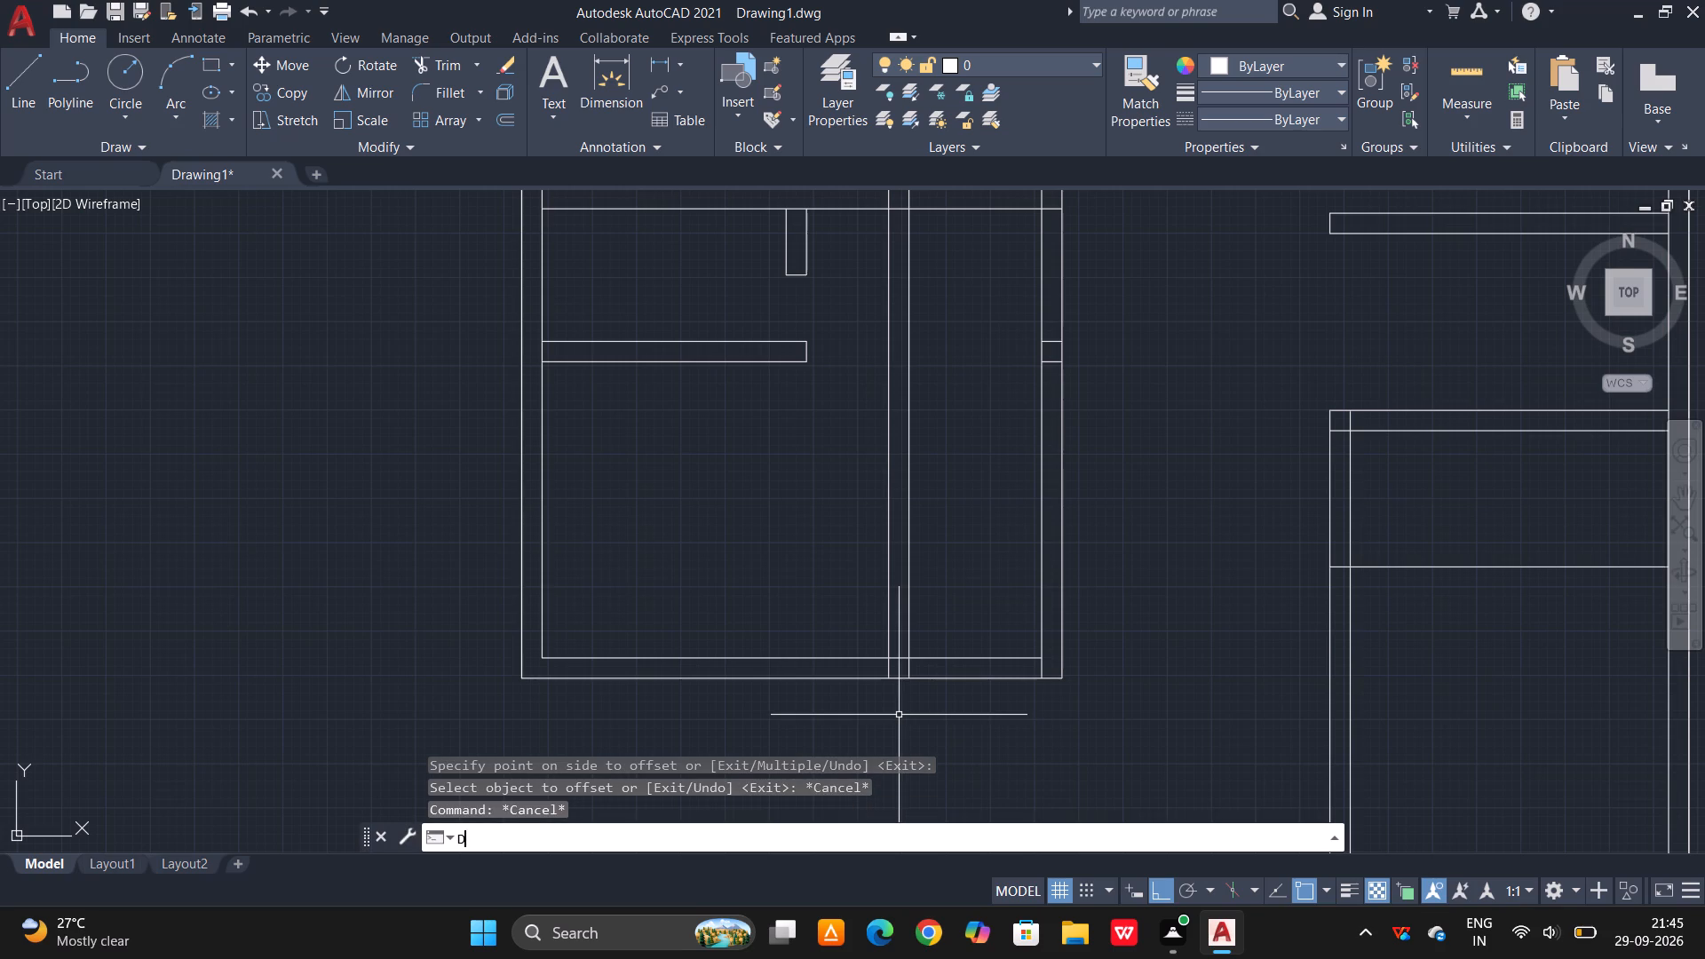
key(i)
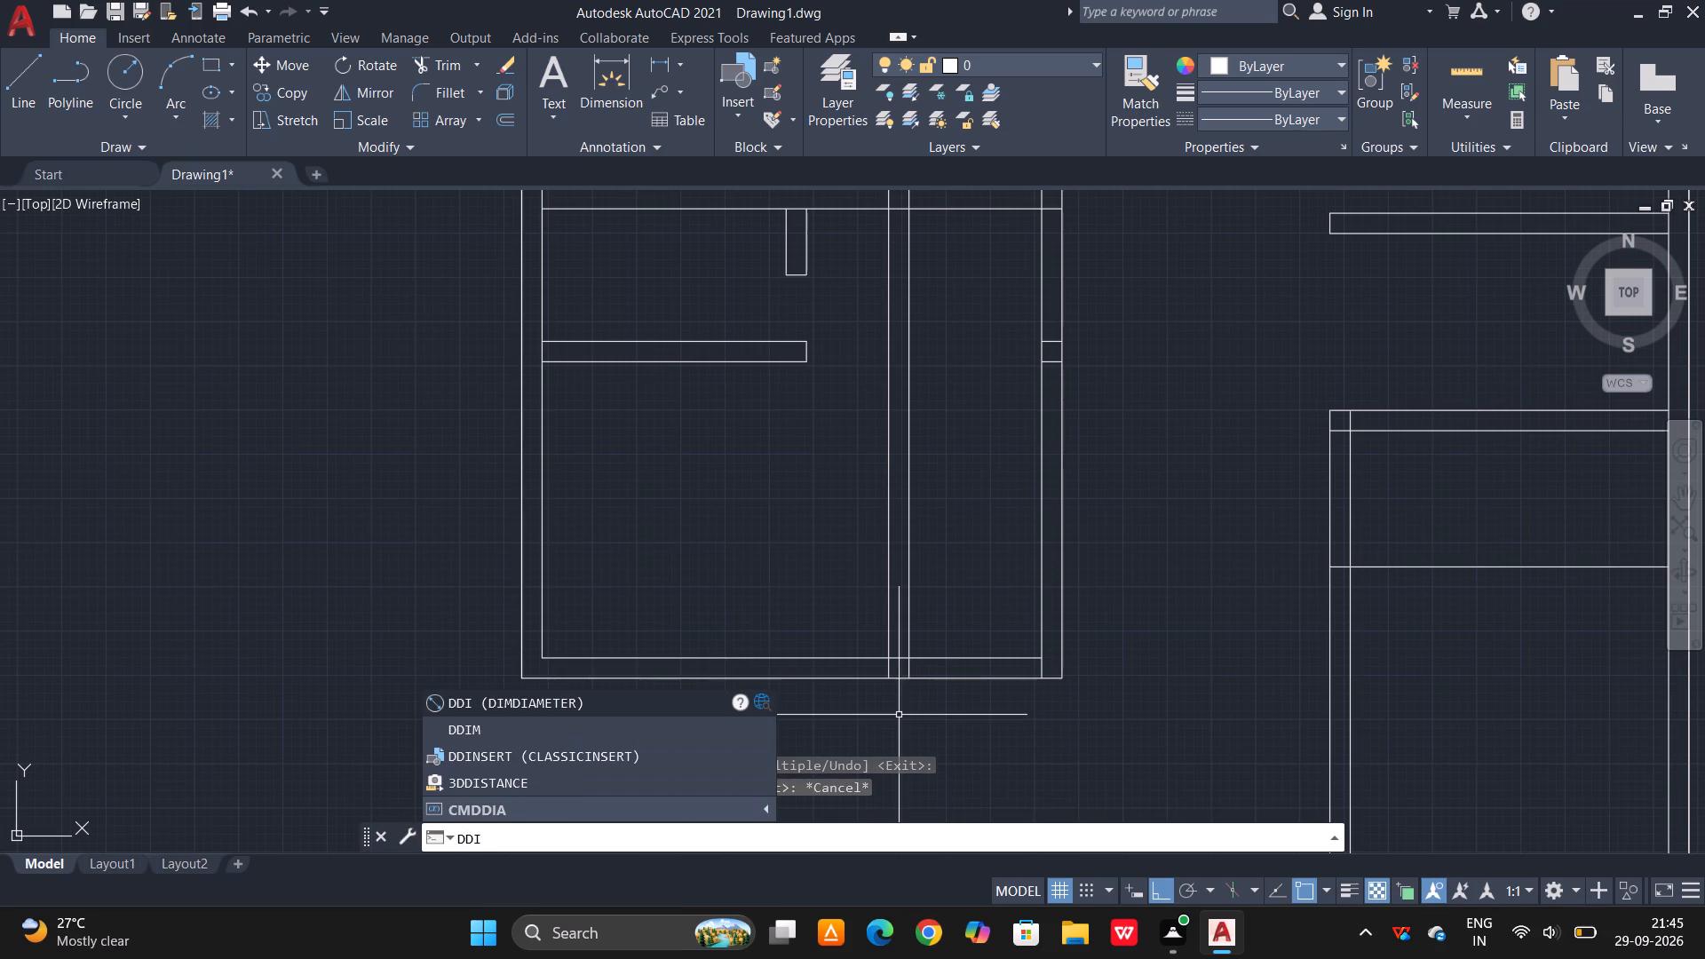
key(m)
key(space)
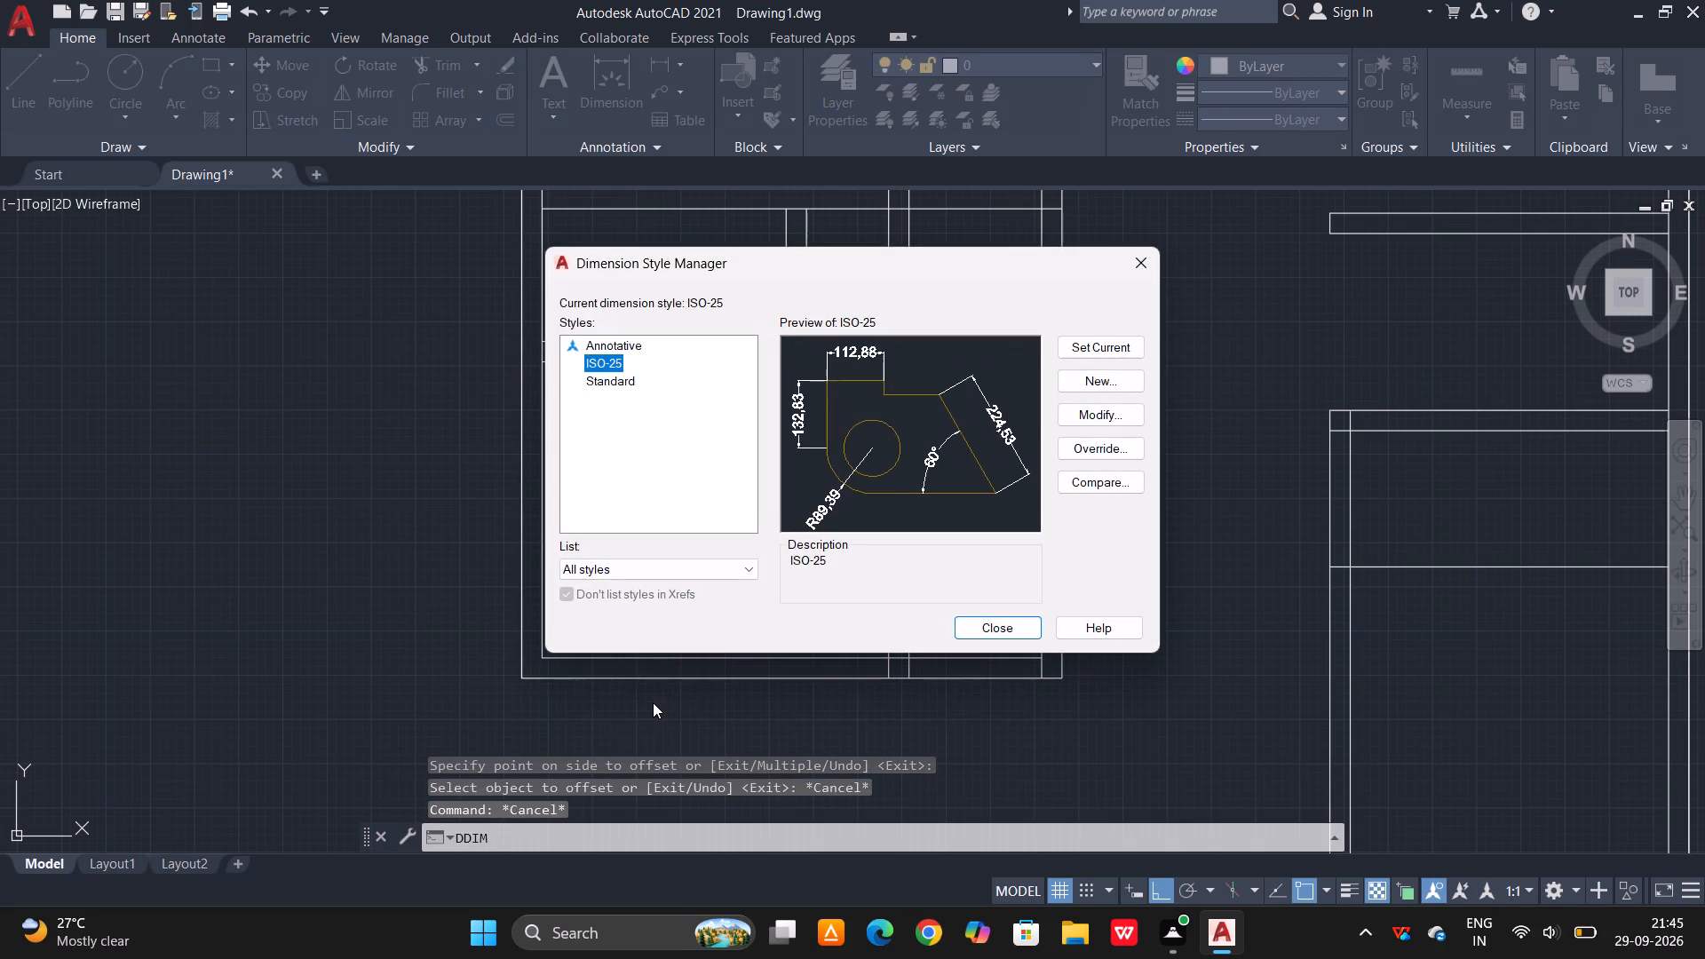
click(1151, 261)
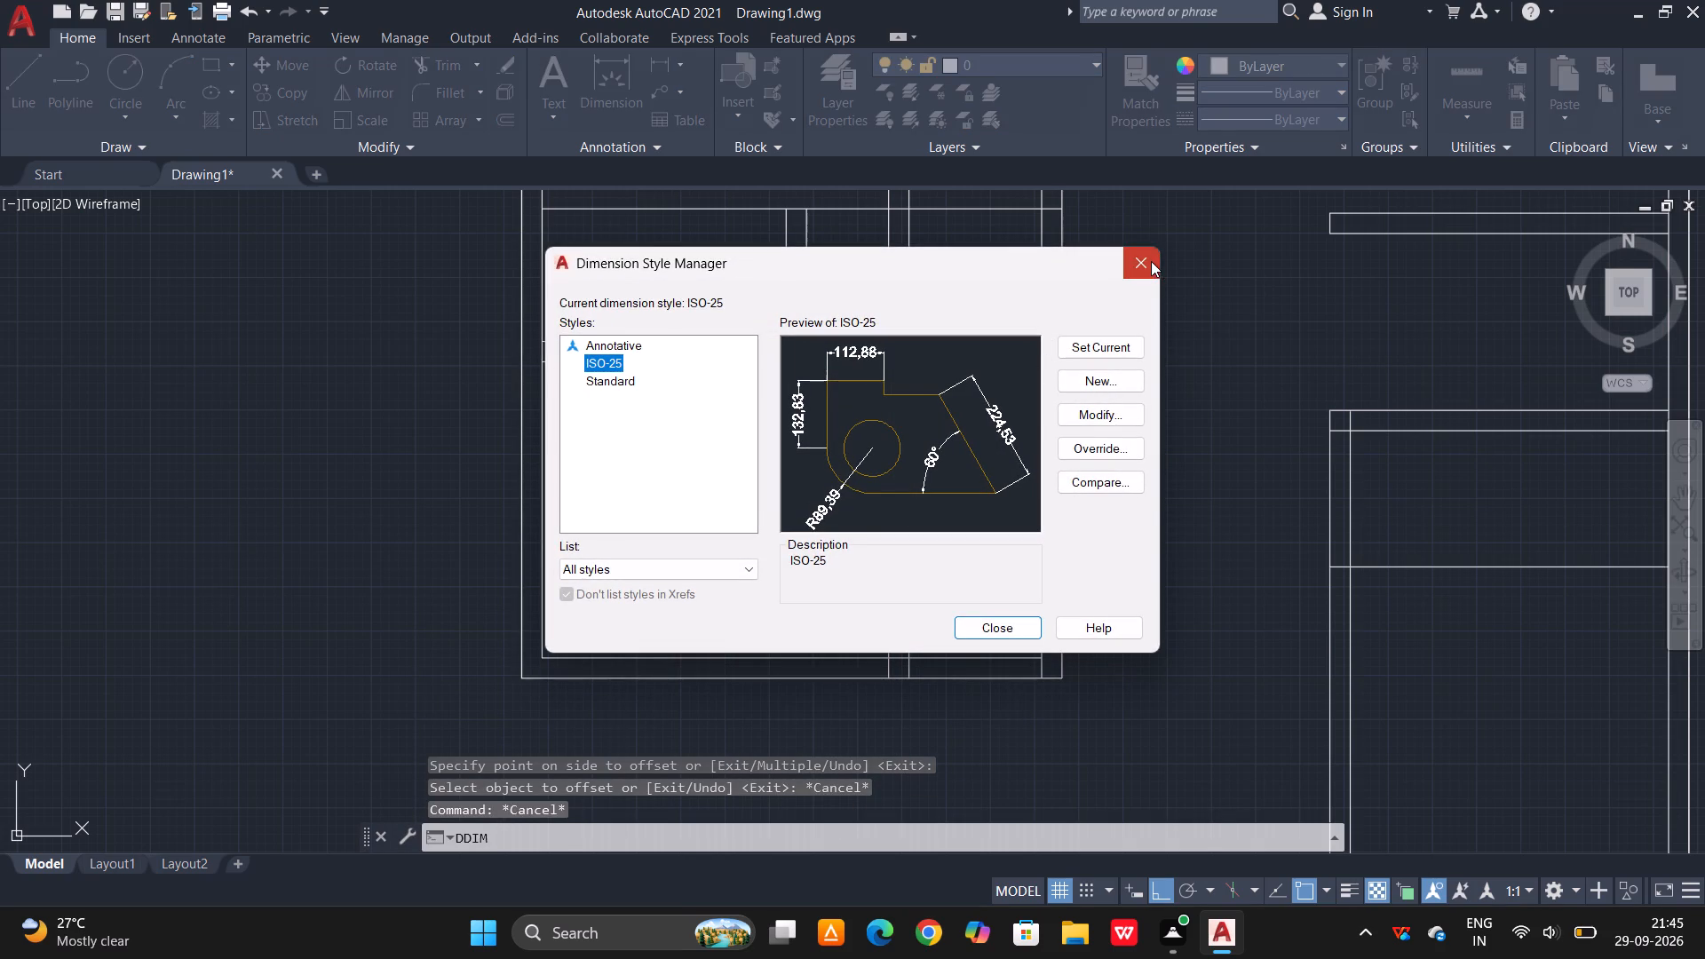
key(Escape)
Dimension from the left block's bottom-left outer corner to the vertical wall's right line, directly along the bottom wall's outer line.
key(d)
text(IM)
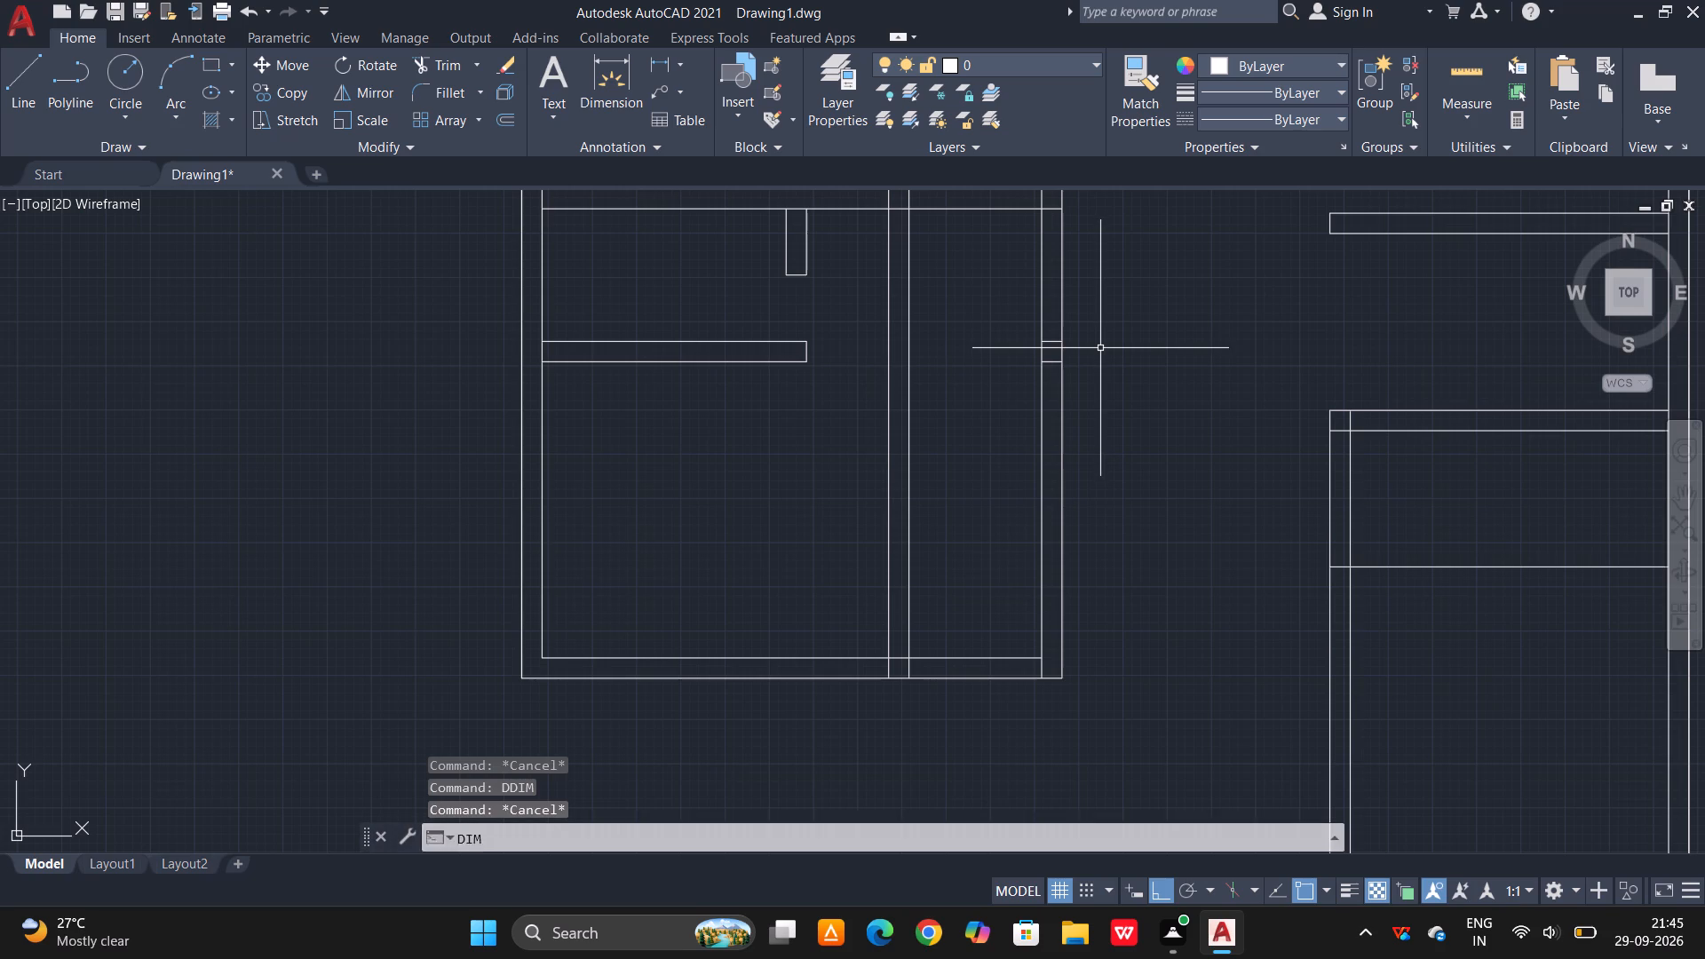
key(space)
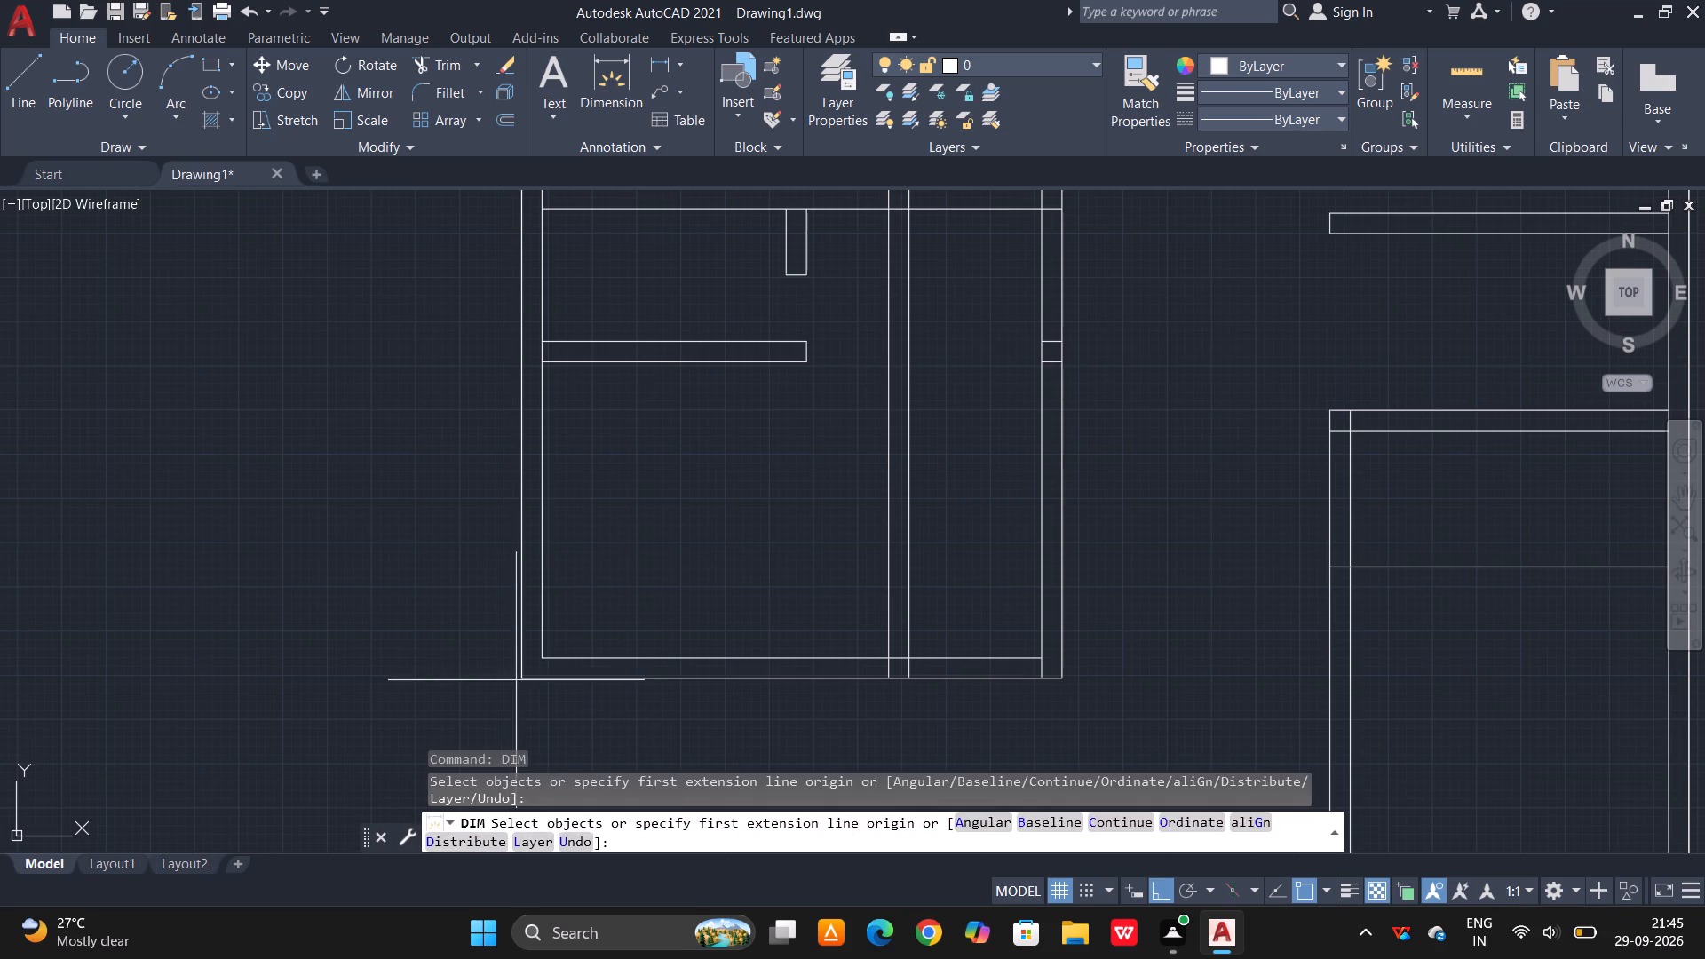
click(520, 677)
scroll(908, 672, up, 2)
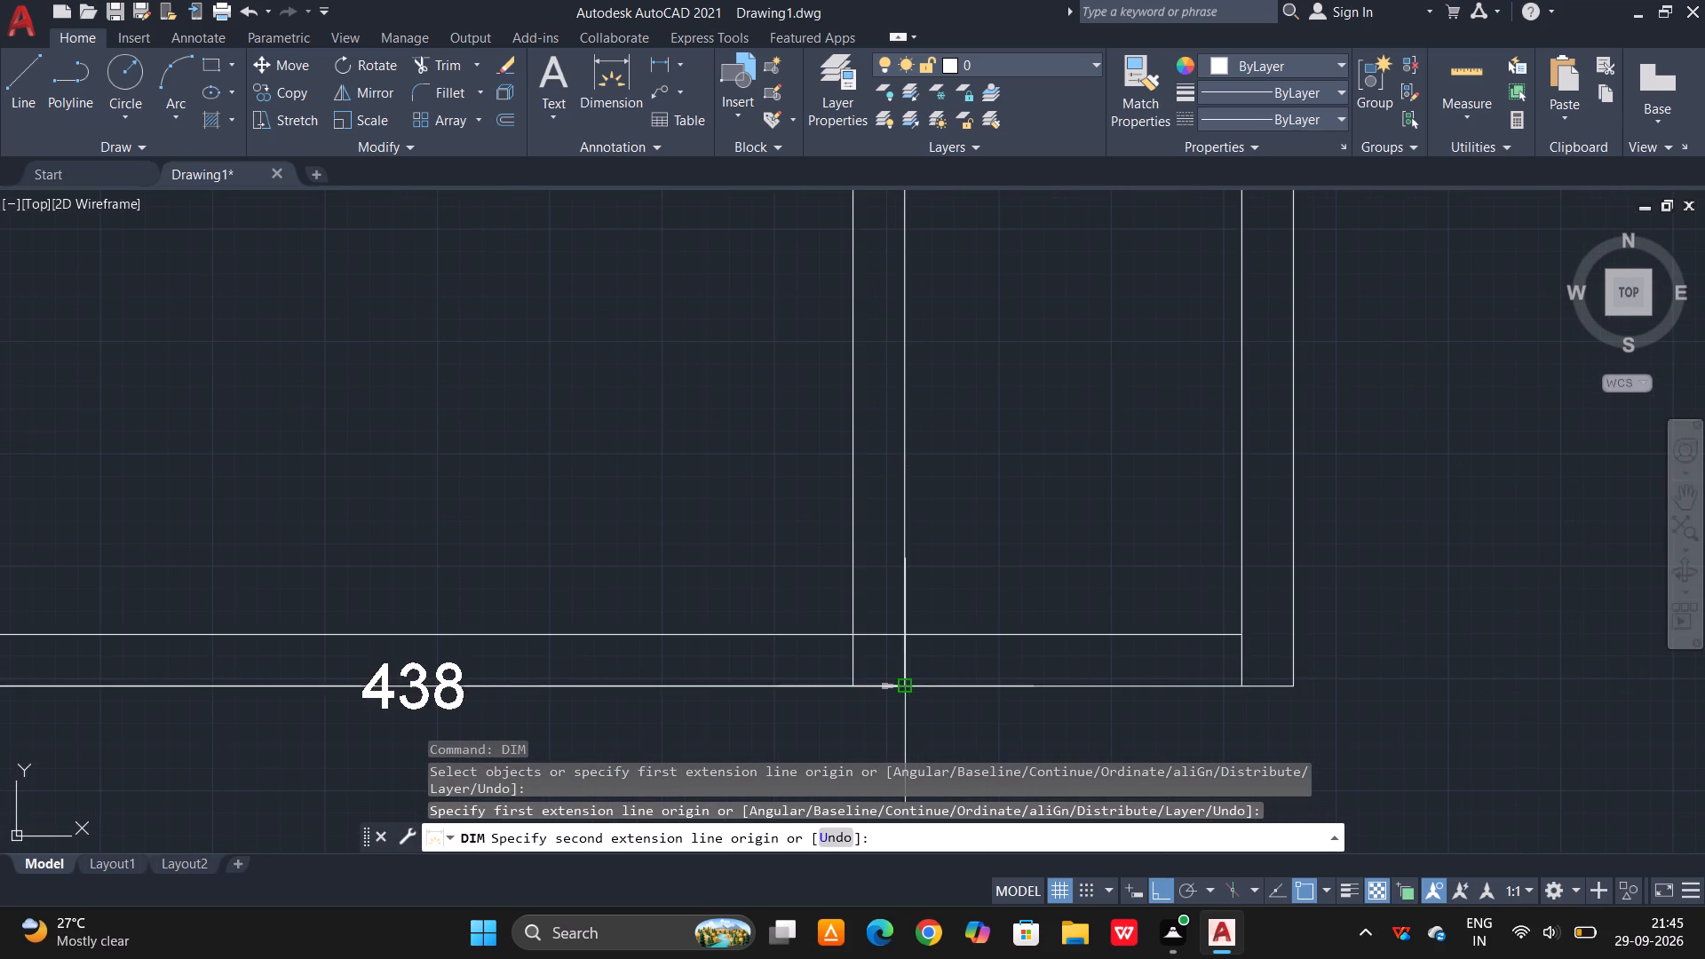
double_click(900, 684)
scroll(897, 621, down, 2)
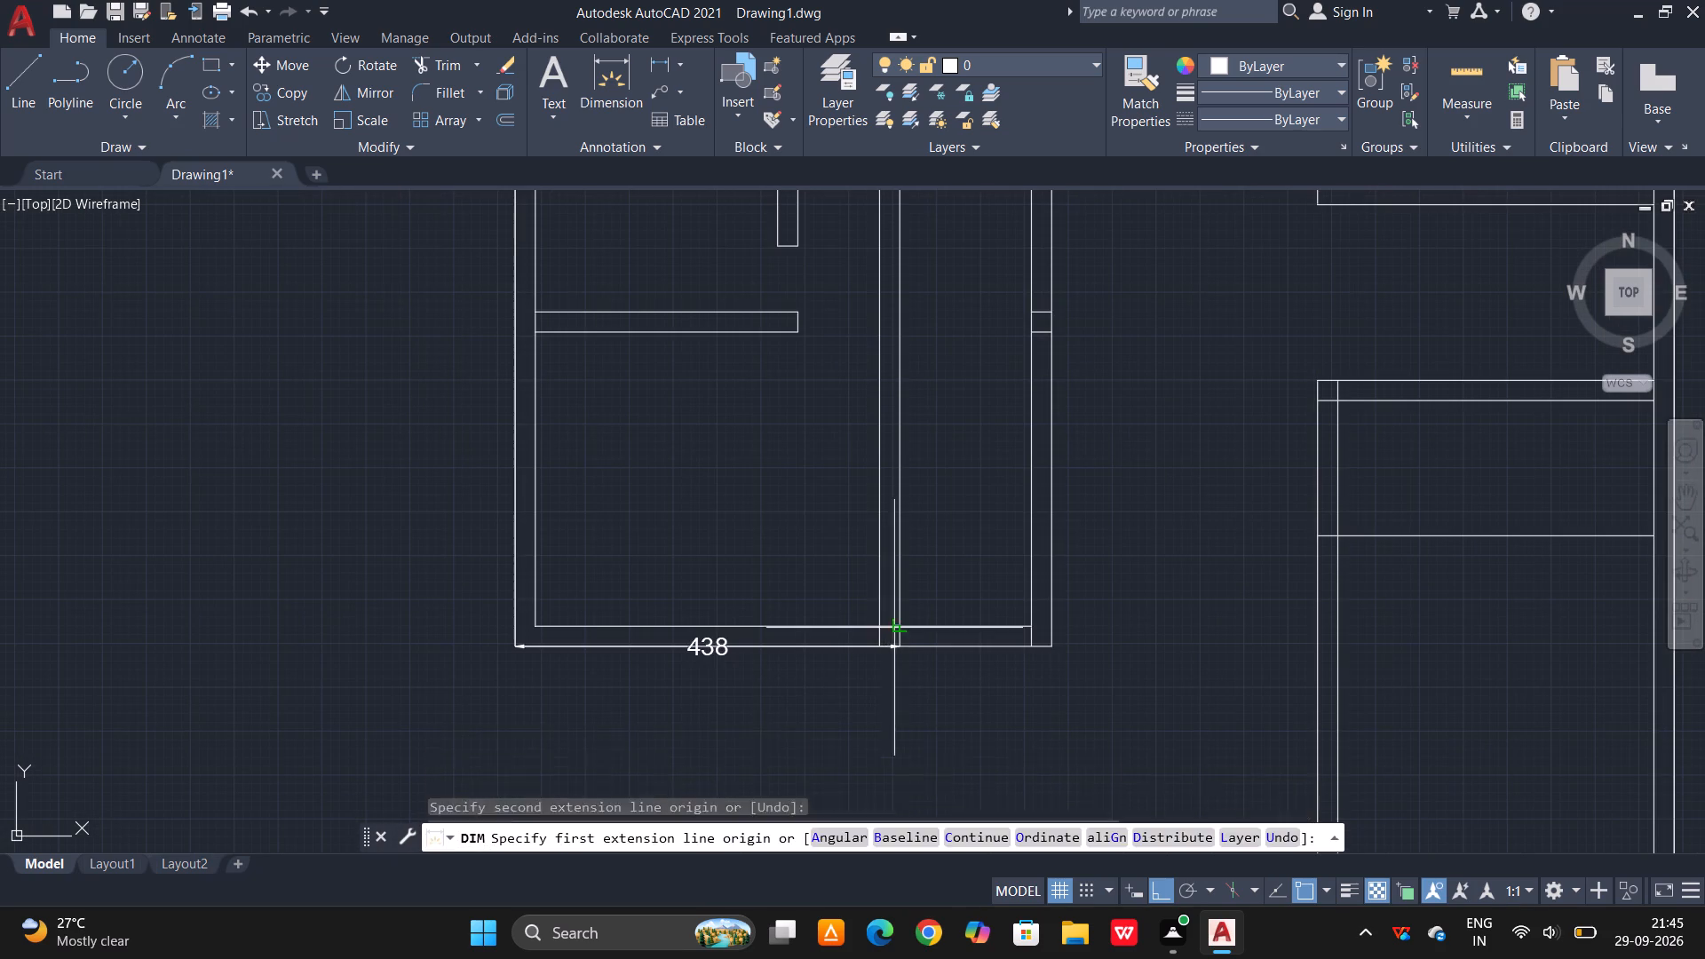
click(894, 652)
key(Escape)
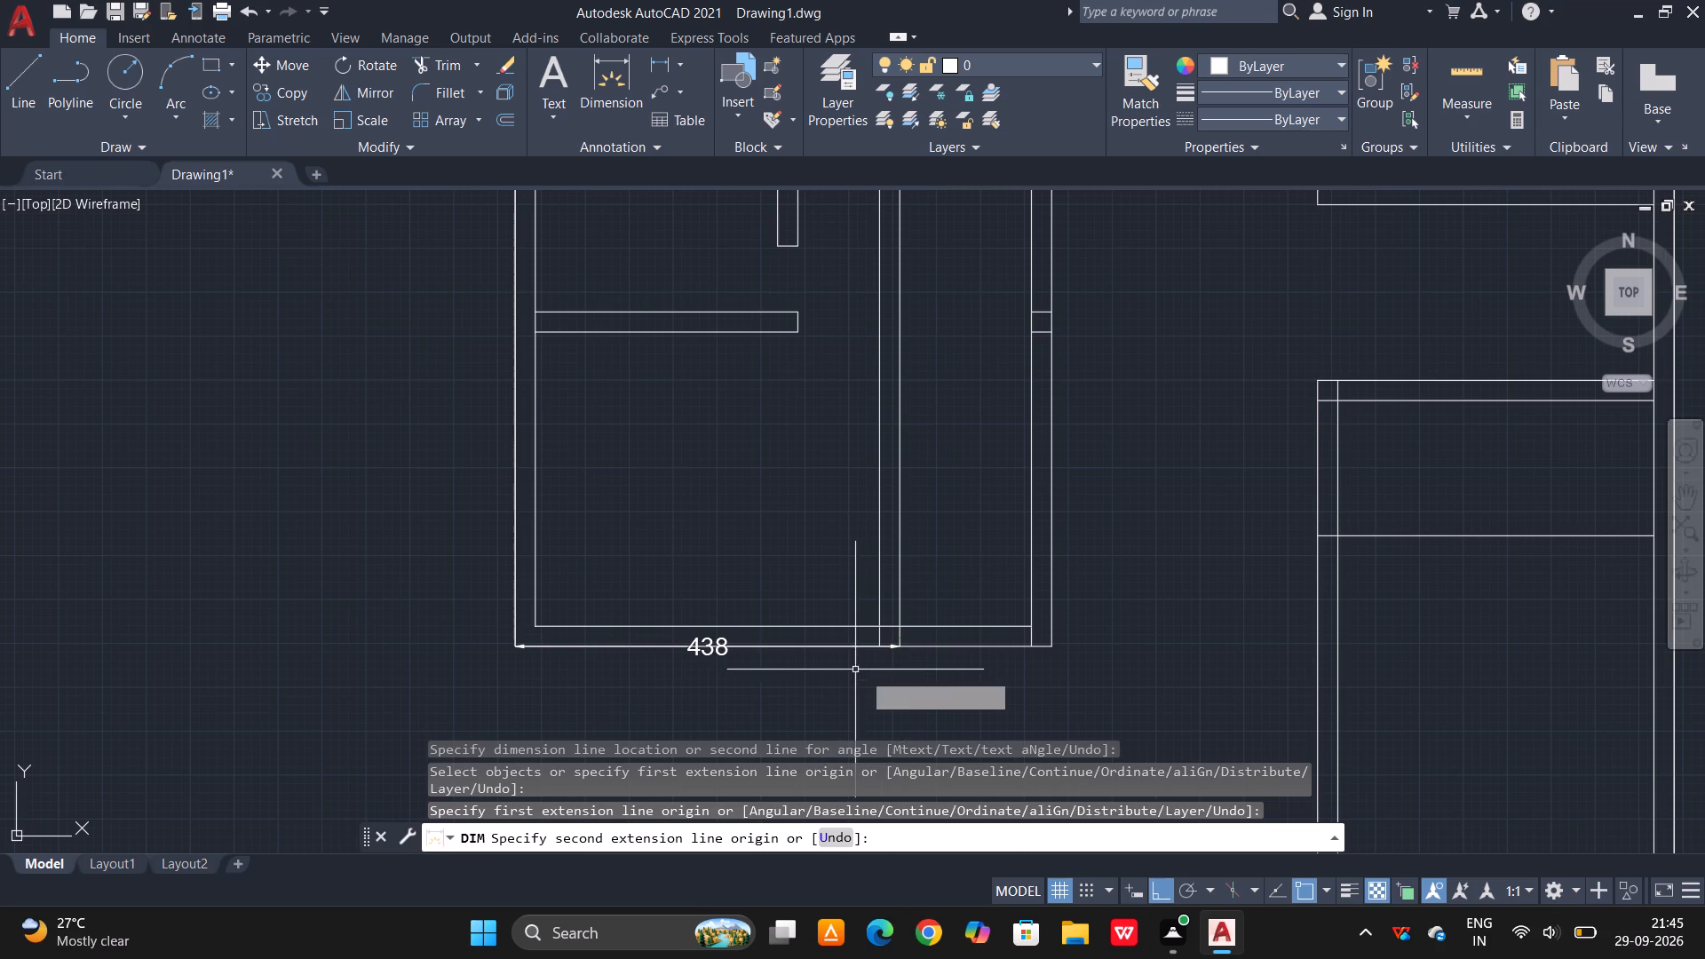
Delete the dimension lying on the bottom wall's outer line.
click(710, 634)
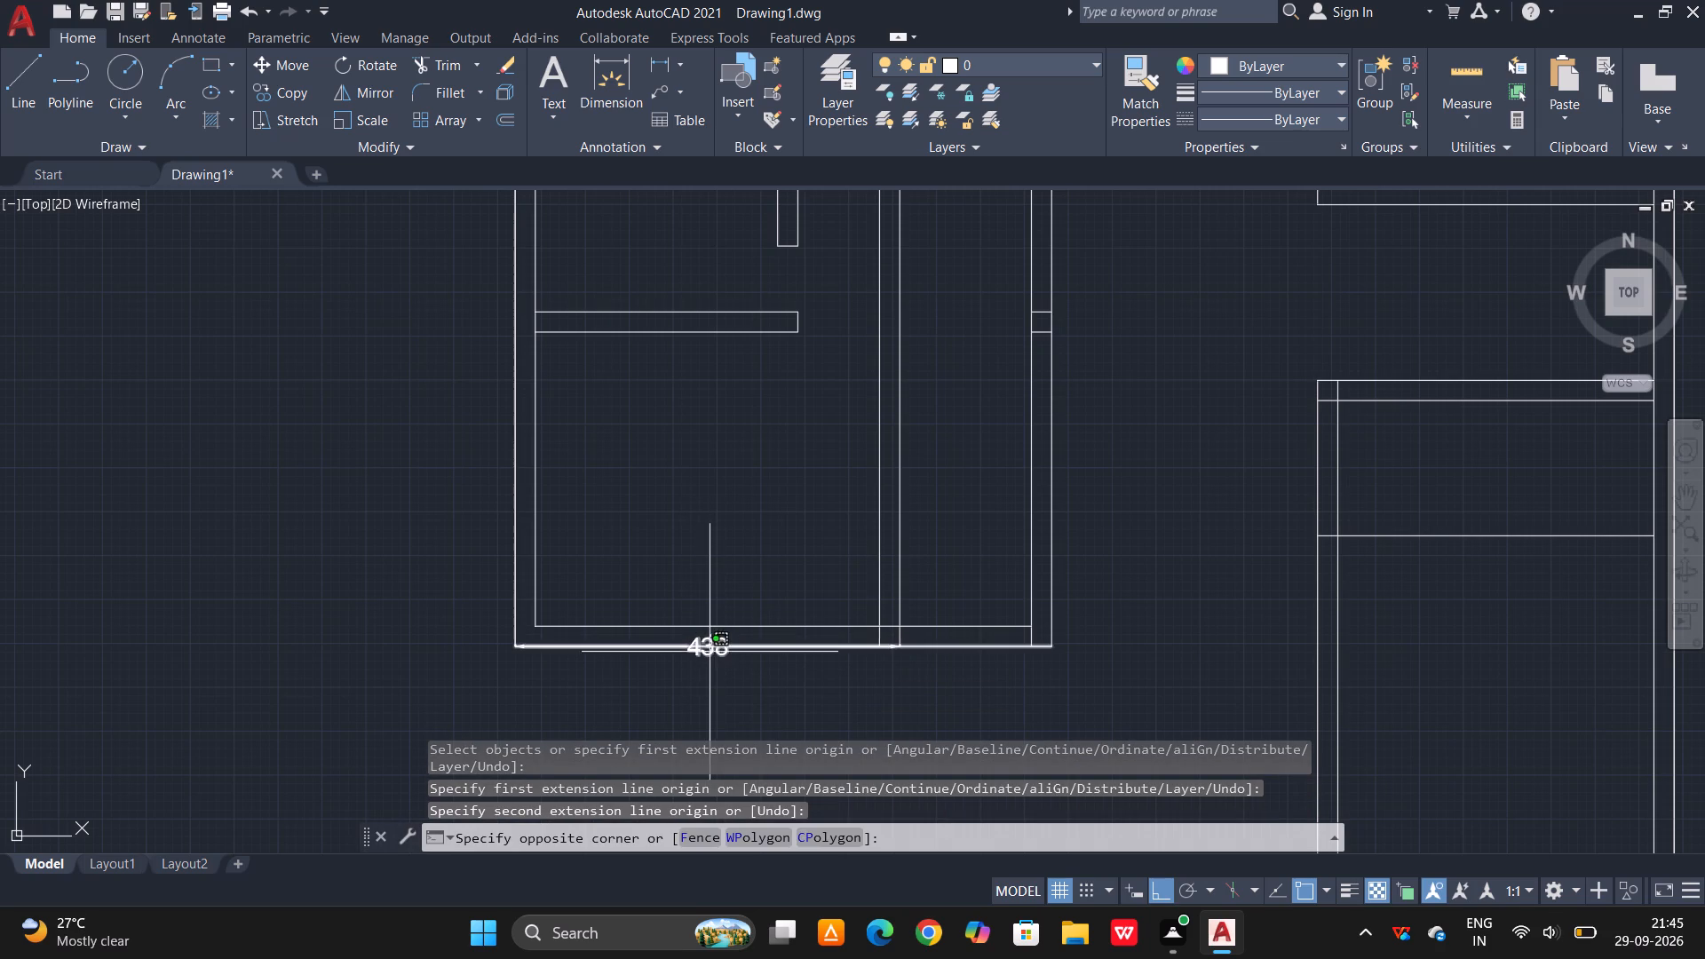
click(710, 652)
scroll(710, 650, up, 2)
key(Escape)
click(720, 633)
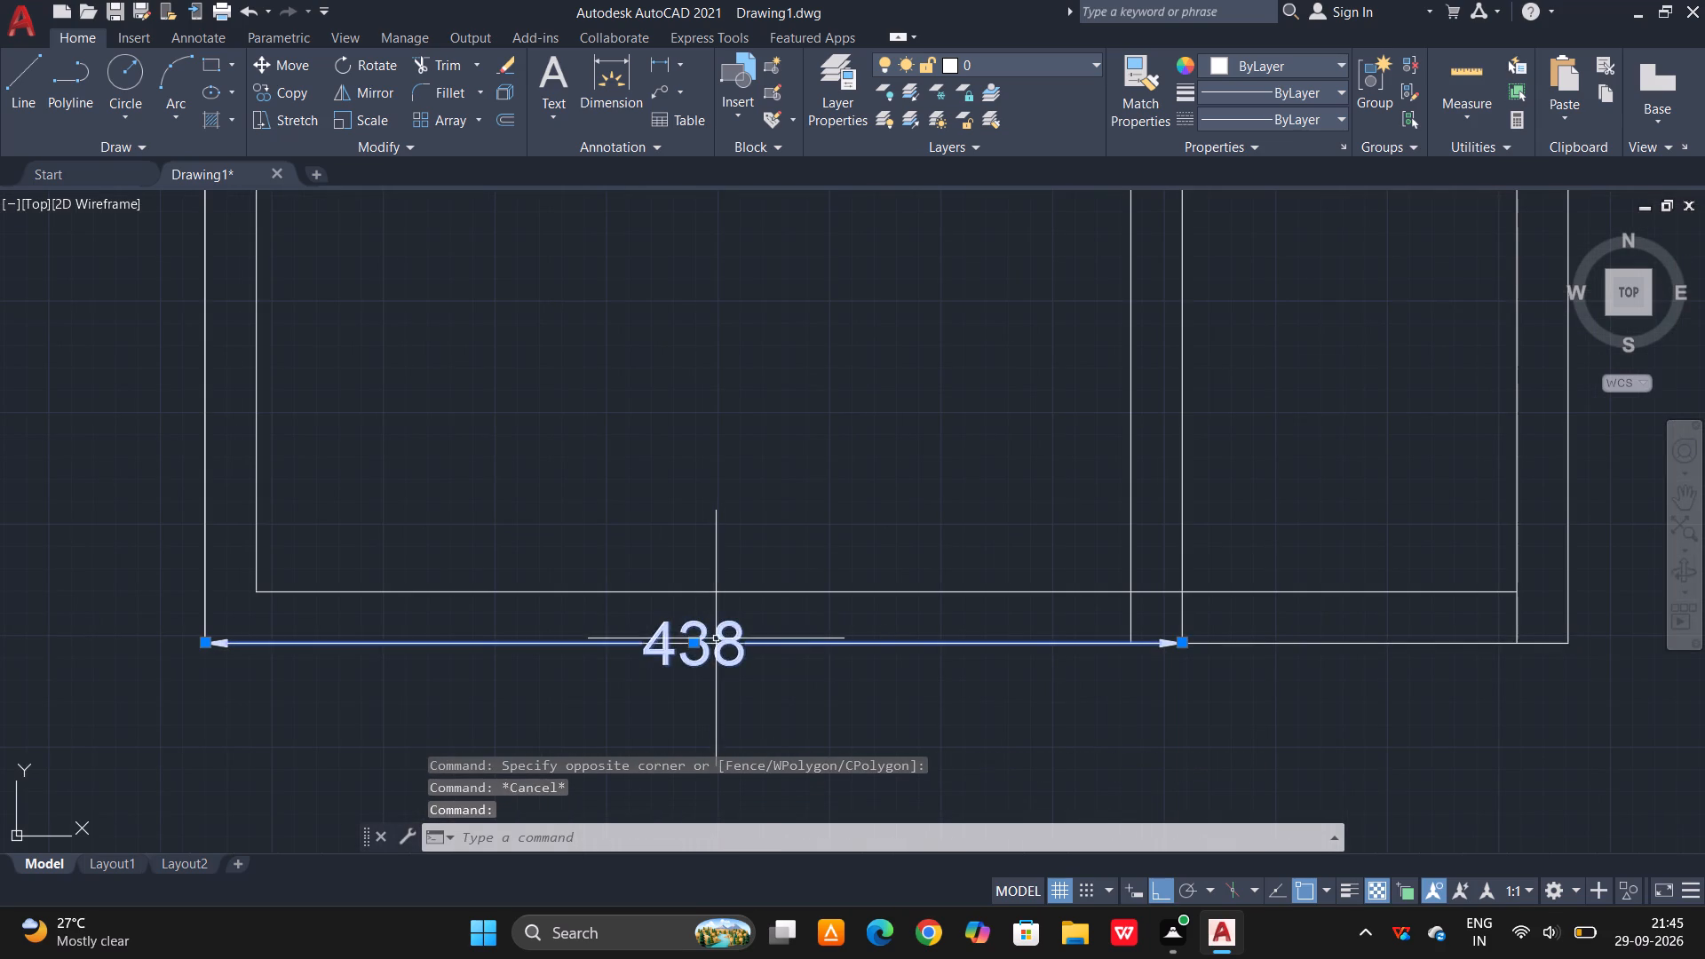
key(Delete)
Dimension from the left block's bottom-left outer corner to the vertical wall's right line, placing the dimension line below the bottom wall.
text(DIM)
key(space)
click(201, 642)
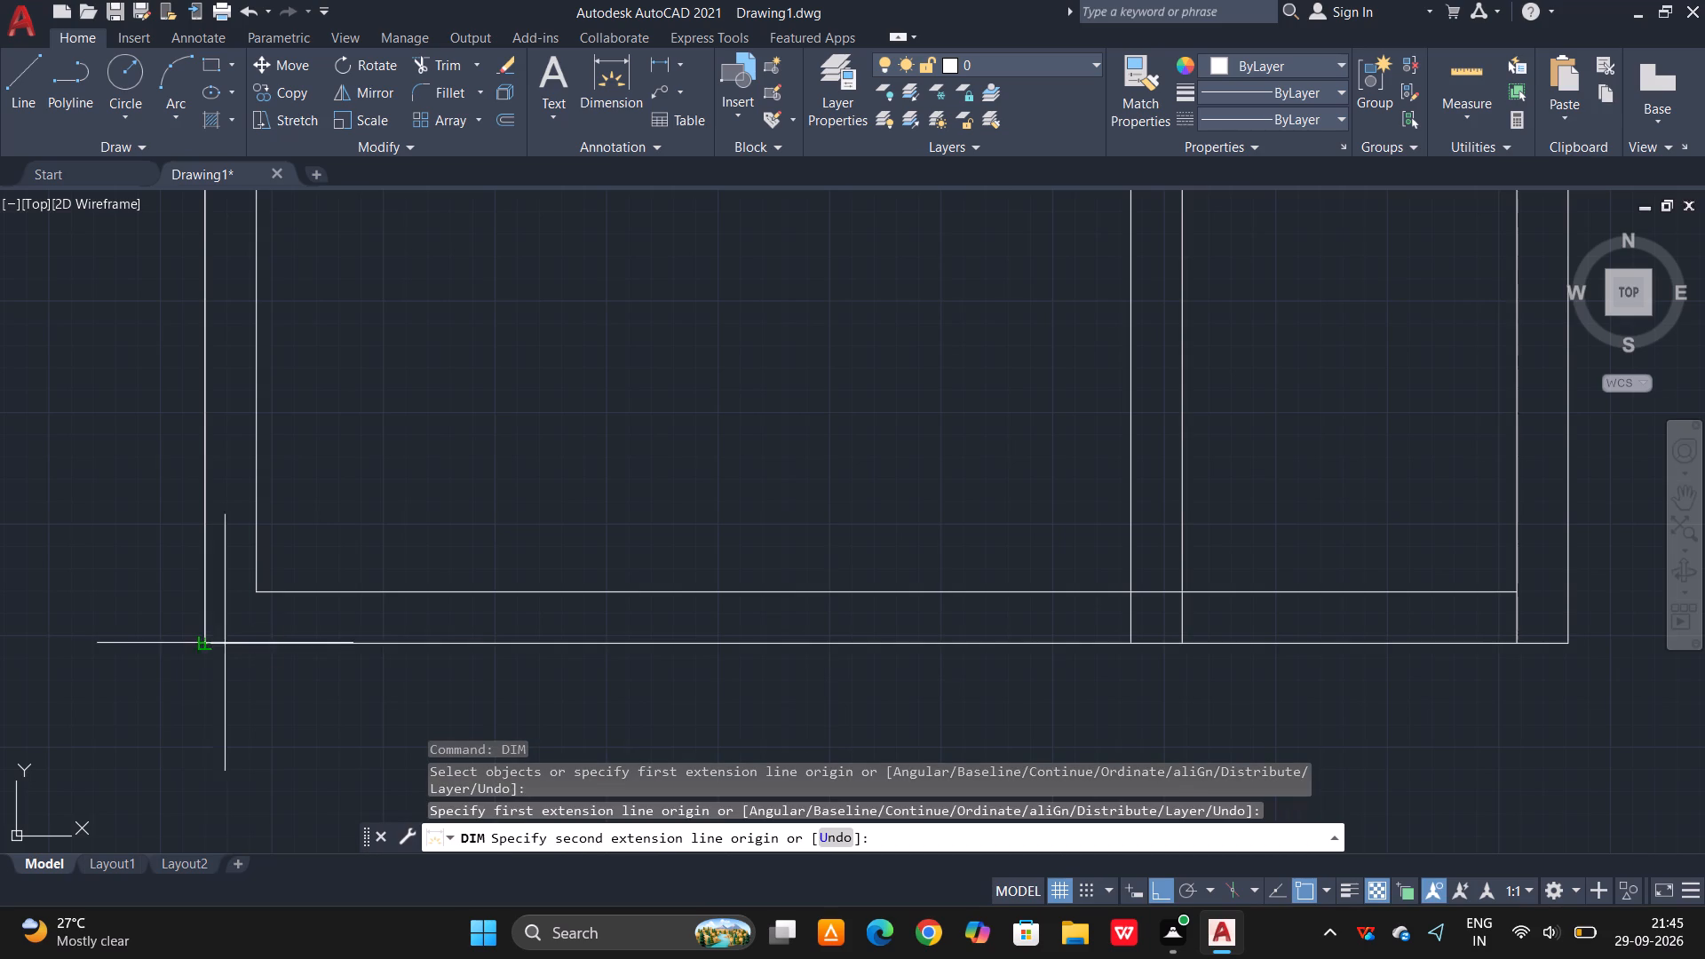
click(1180, 637)
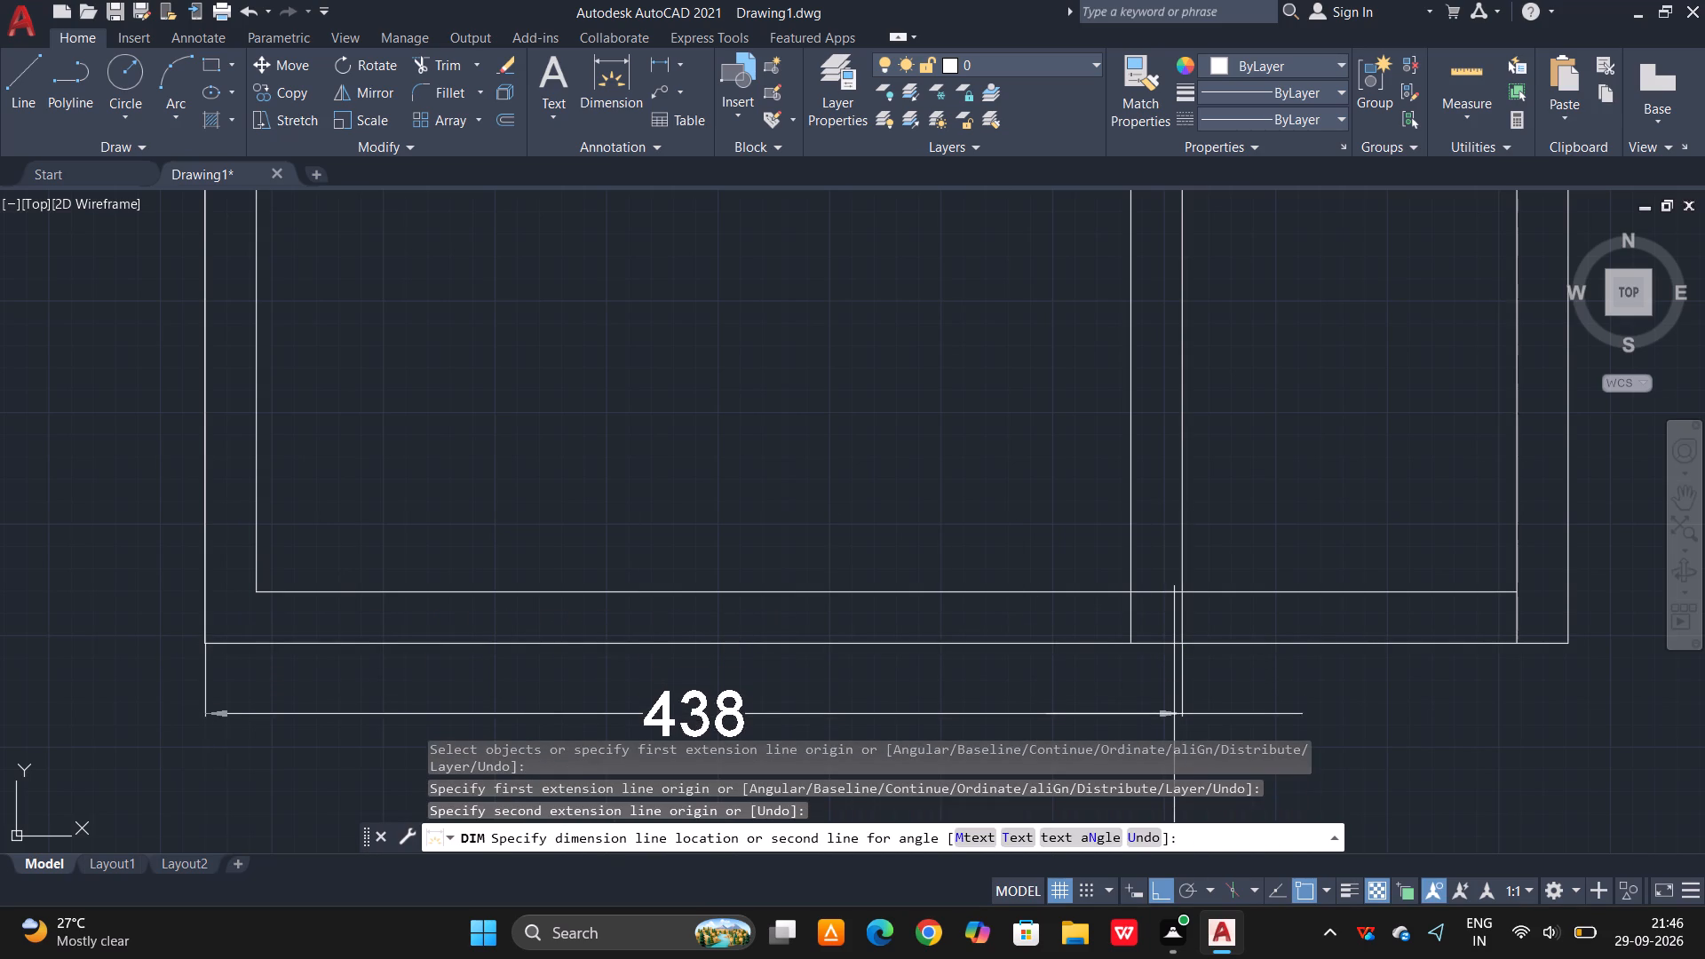
click(1174, 714)
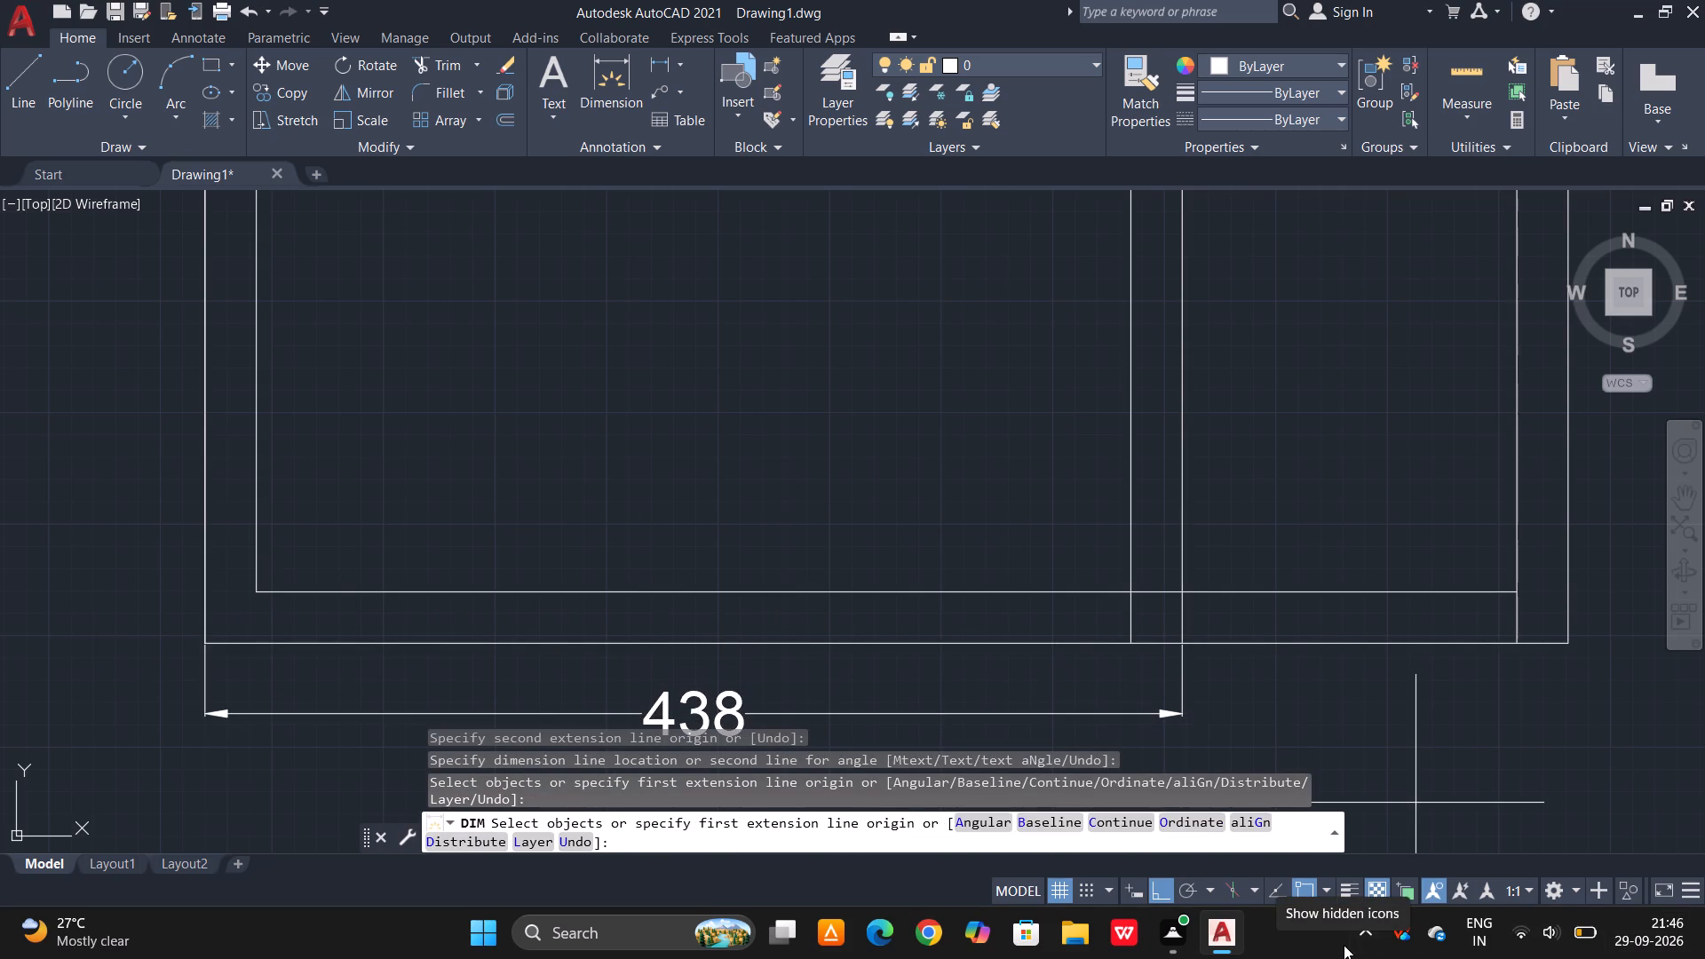
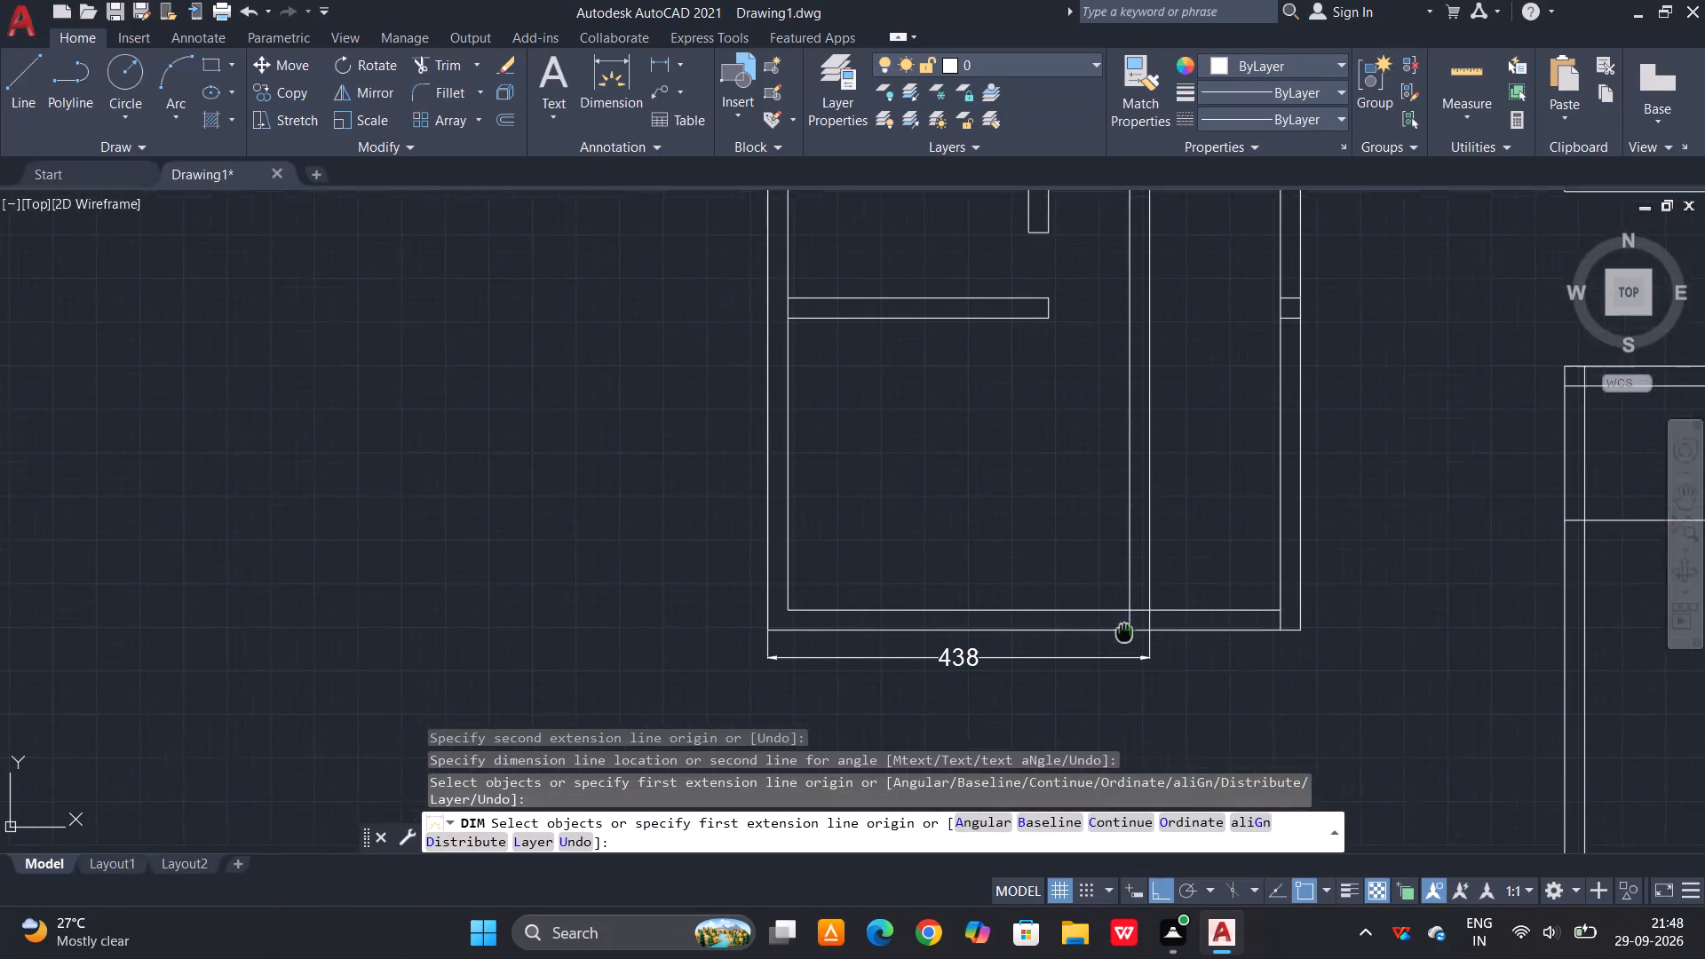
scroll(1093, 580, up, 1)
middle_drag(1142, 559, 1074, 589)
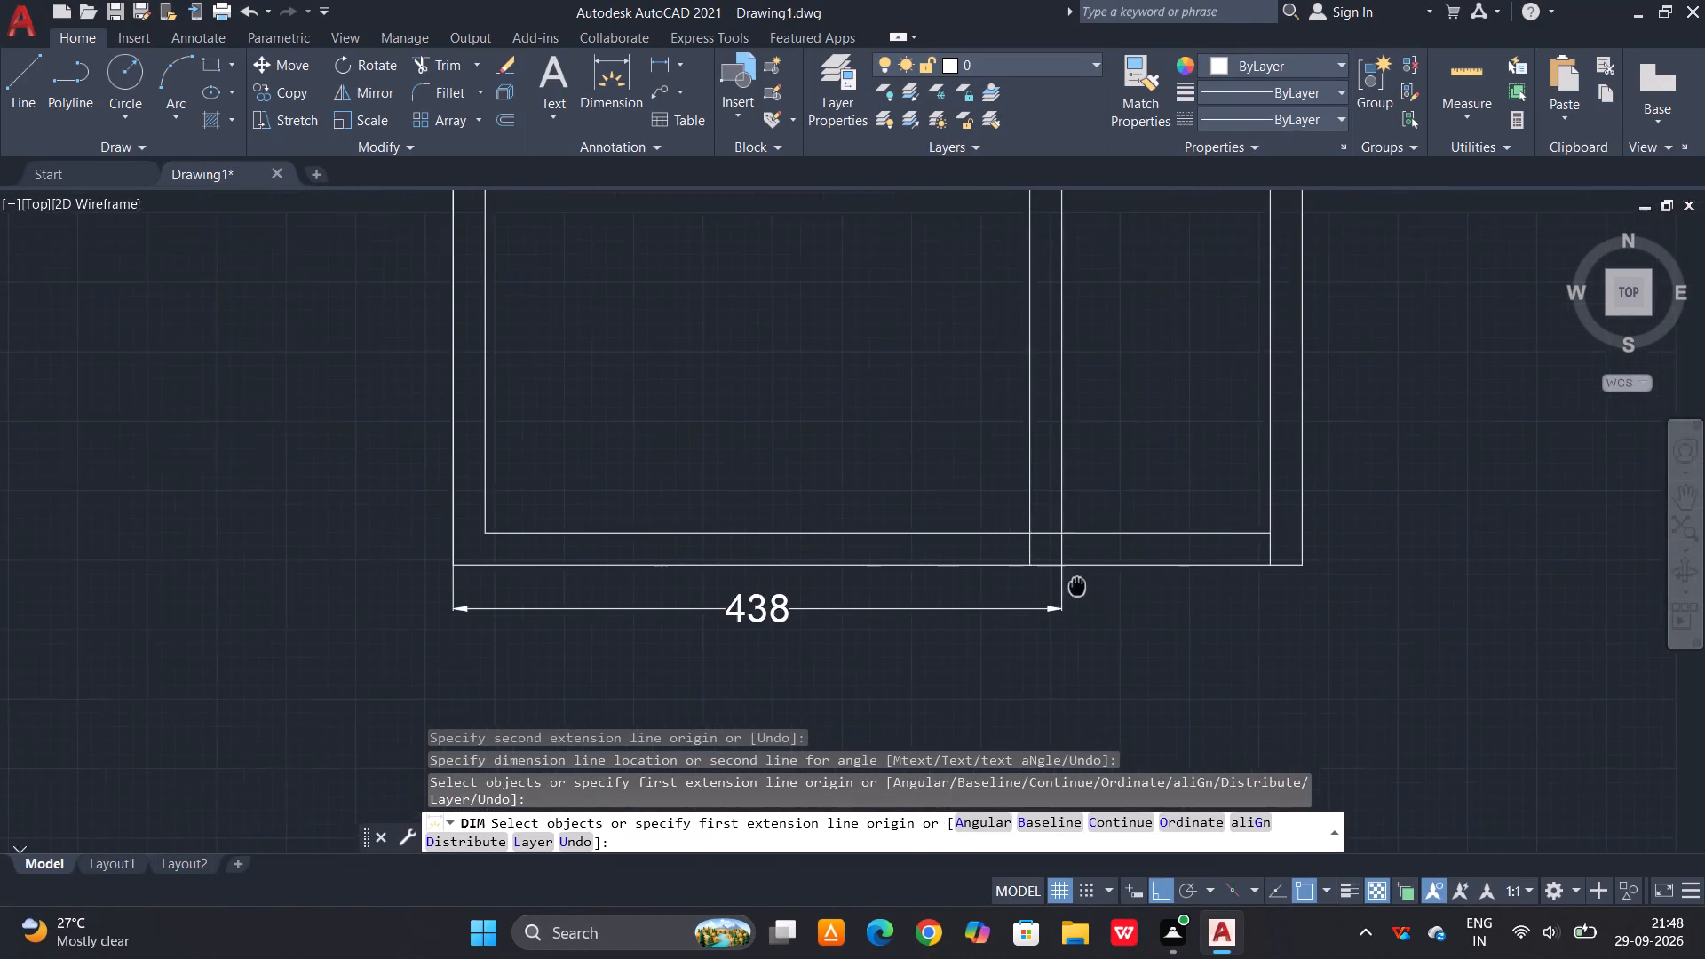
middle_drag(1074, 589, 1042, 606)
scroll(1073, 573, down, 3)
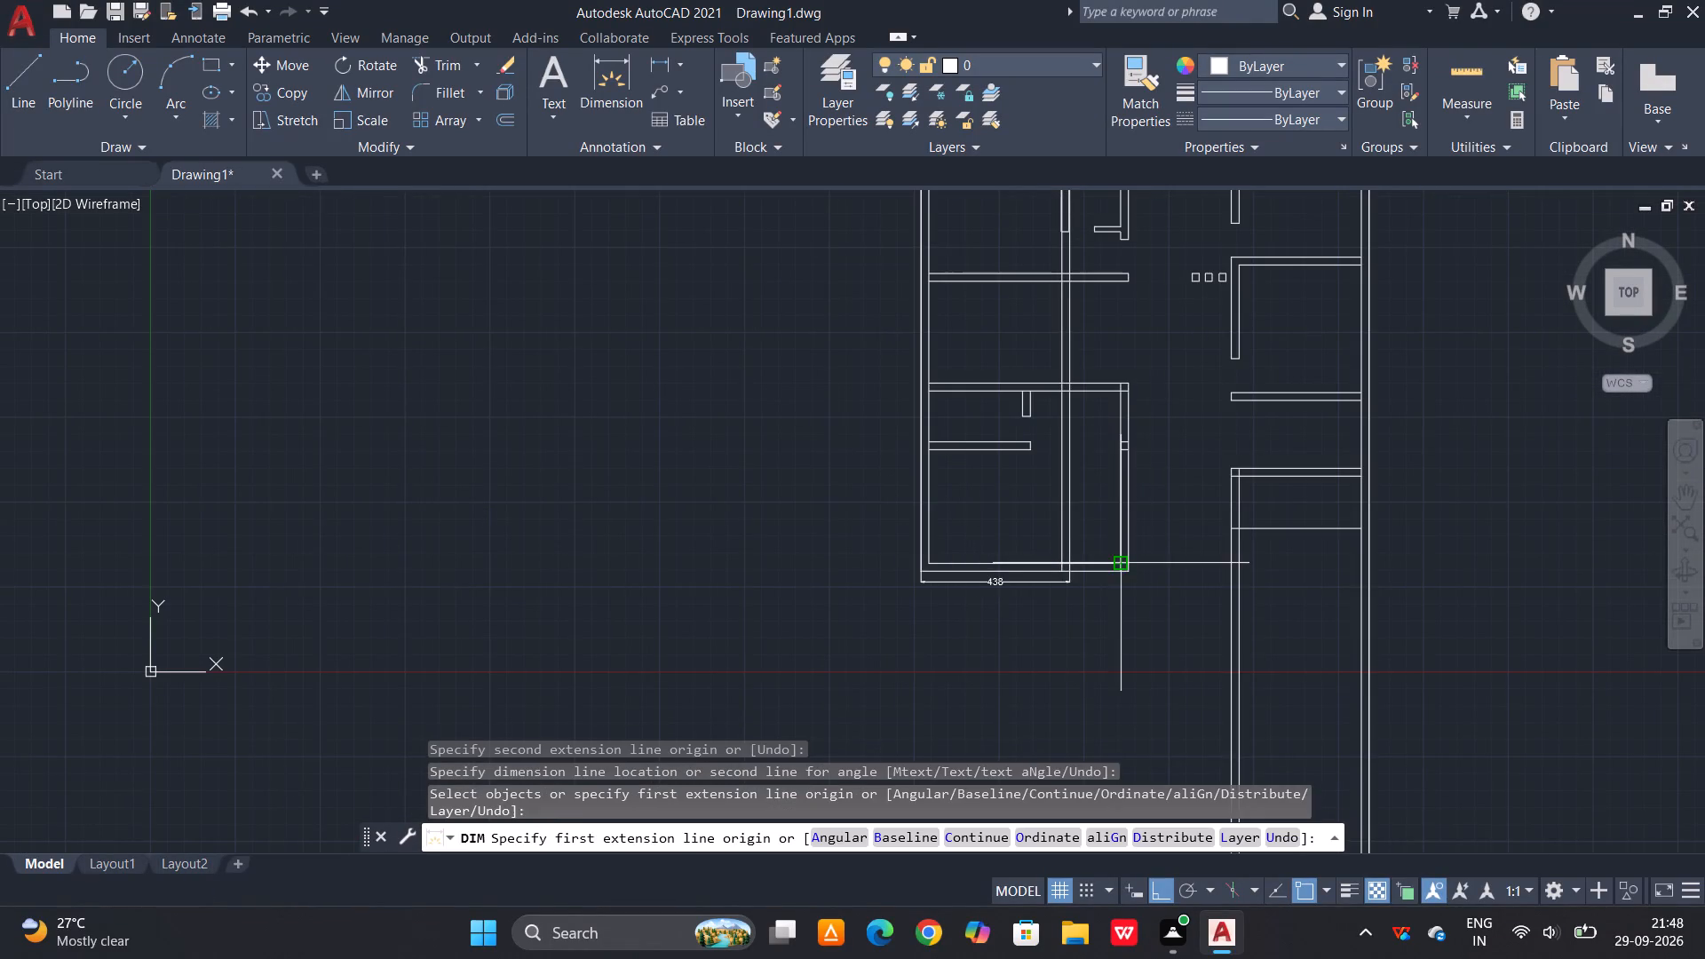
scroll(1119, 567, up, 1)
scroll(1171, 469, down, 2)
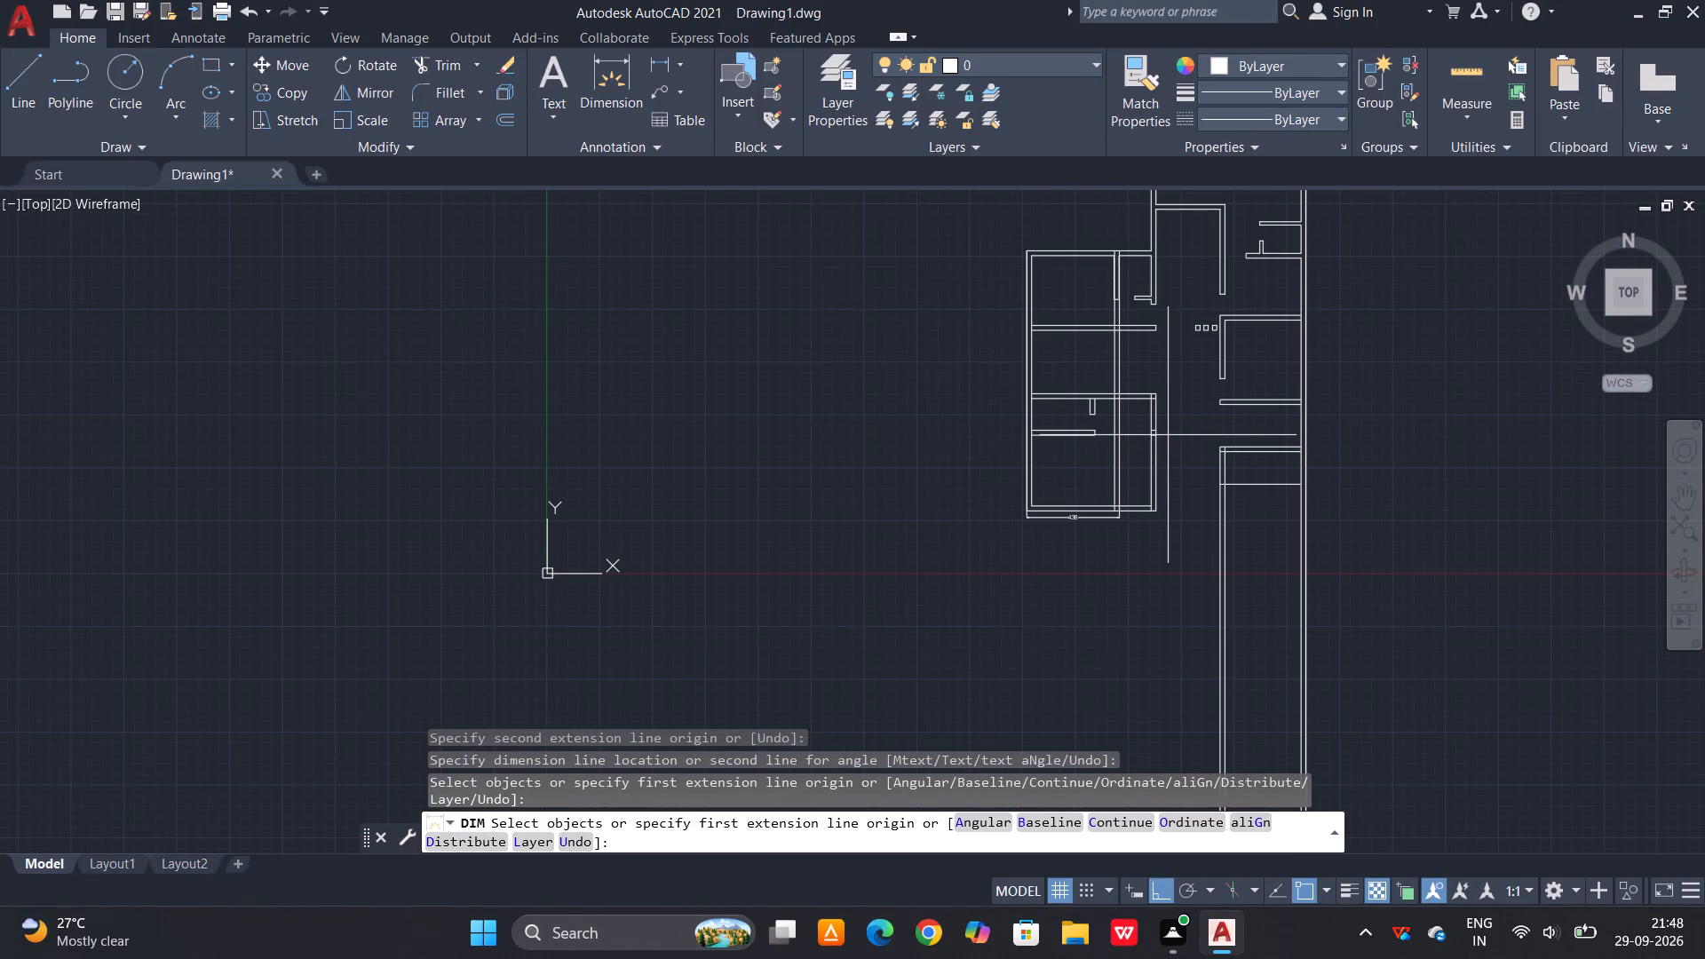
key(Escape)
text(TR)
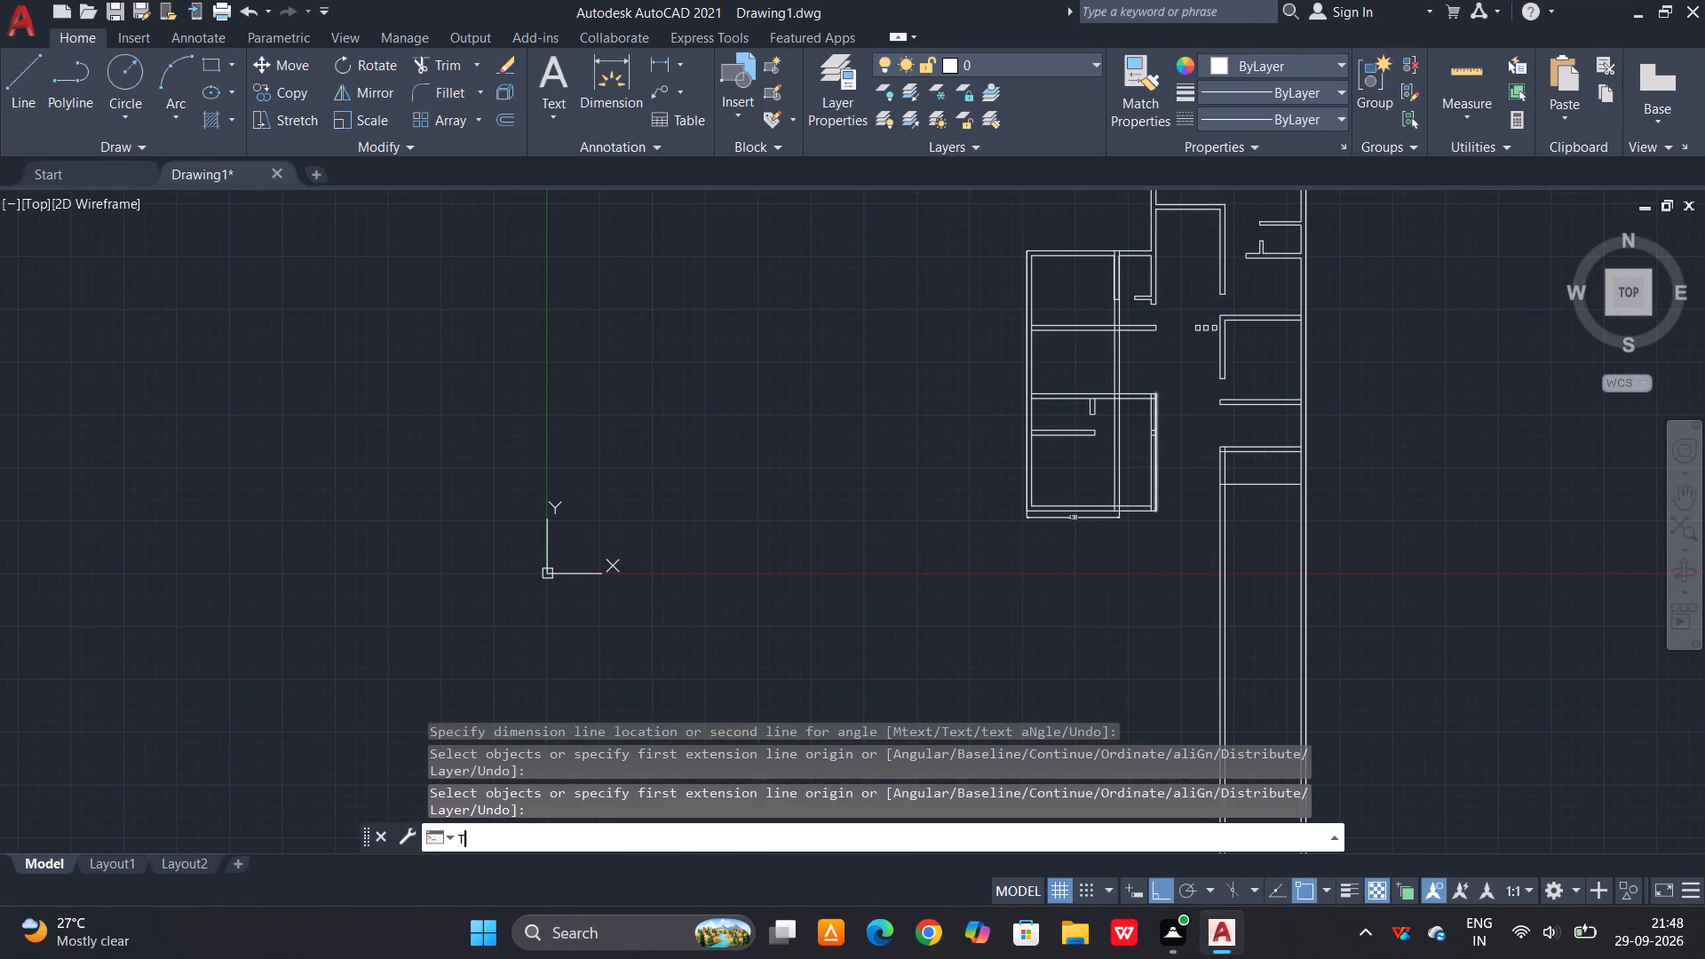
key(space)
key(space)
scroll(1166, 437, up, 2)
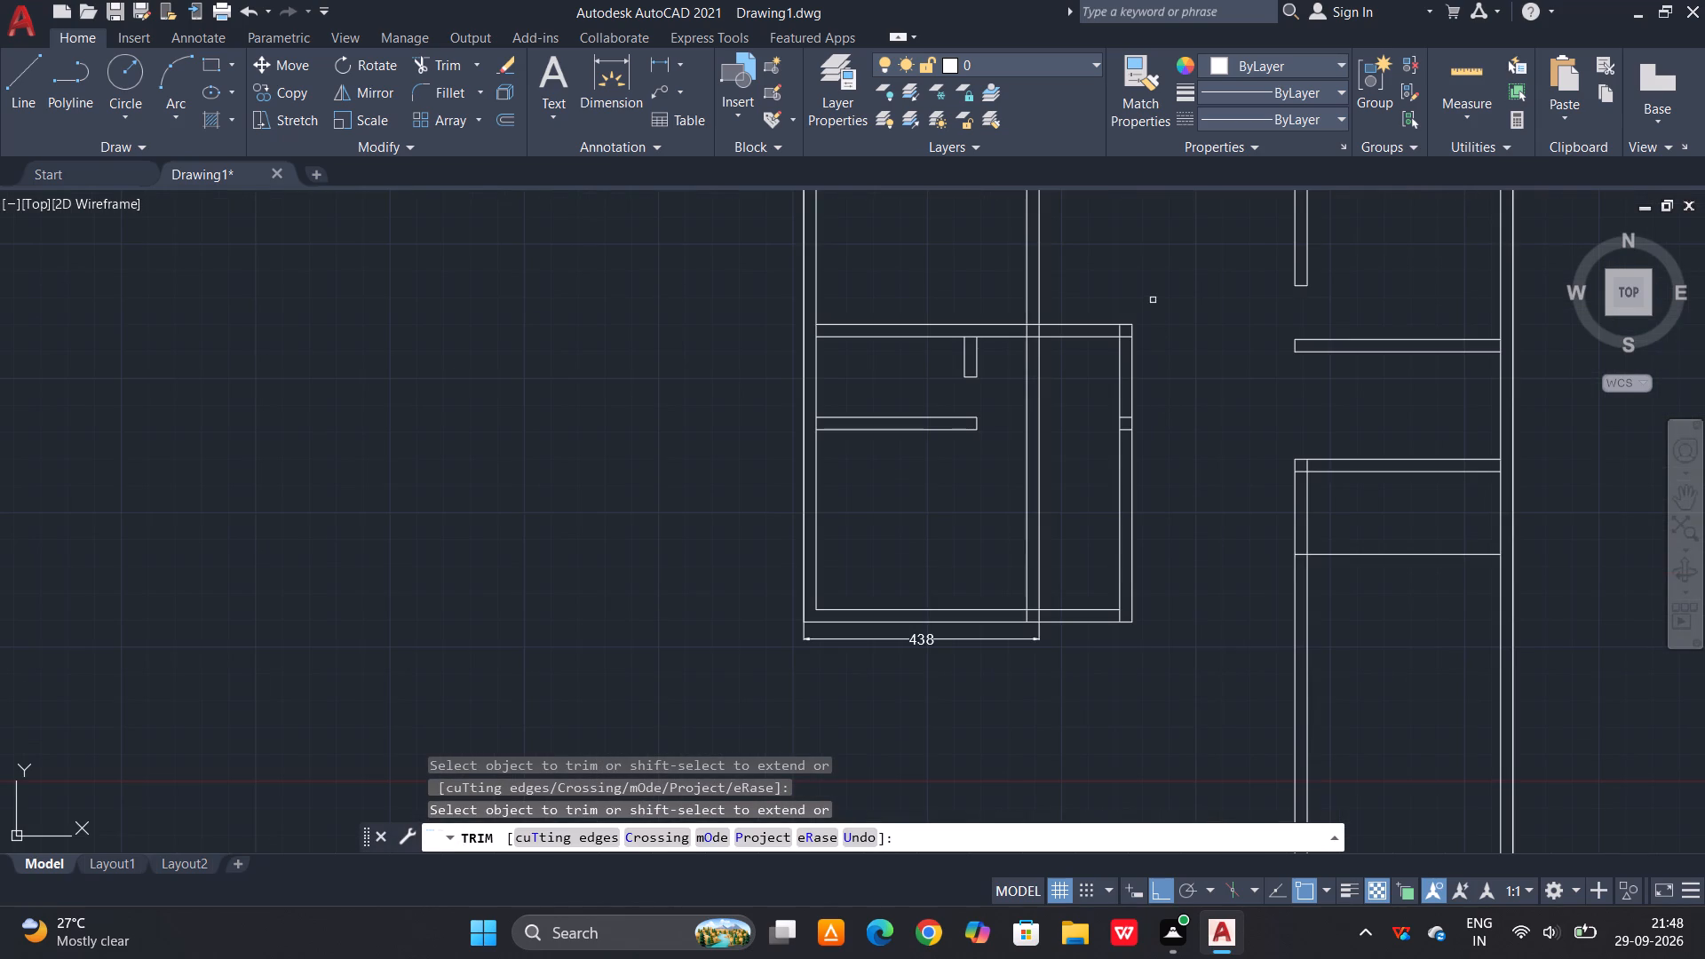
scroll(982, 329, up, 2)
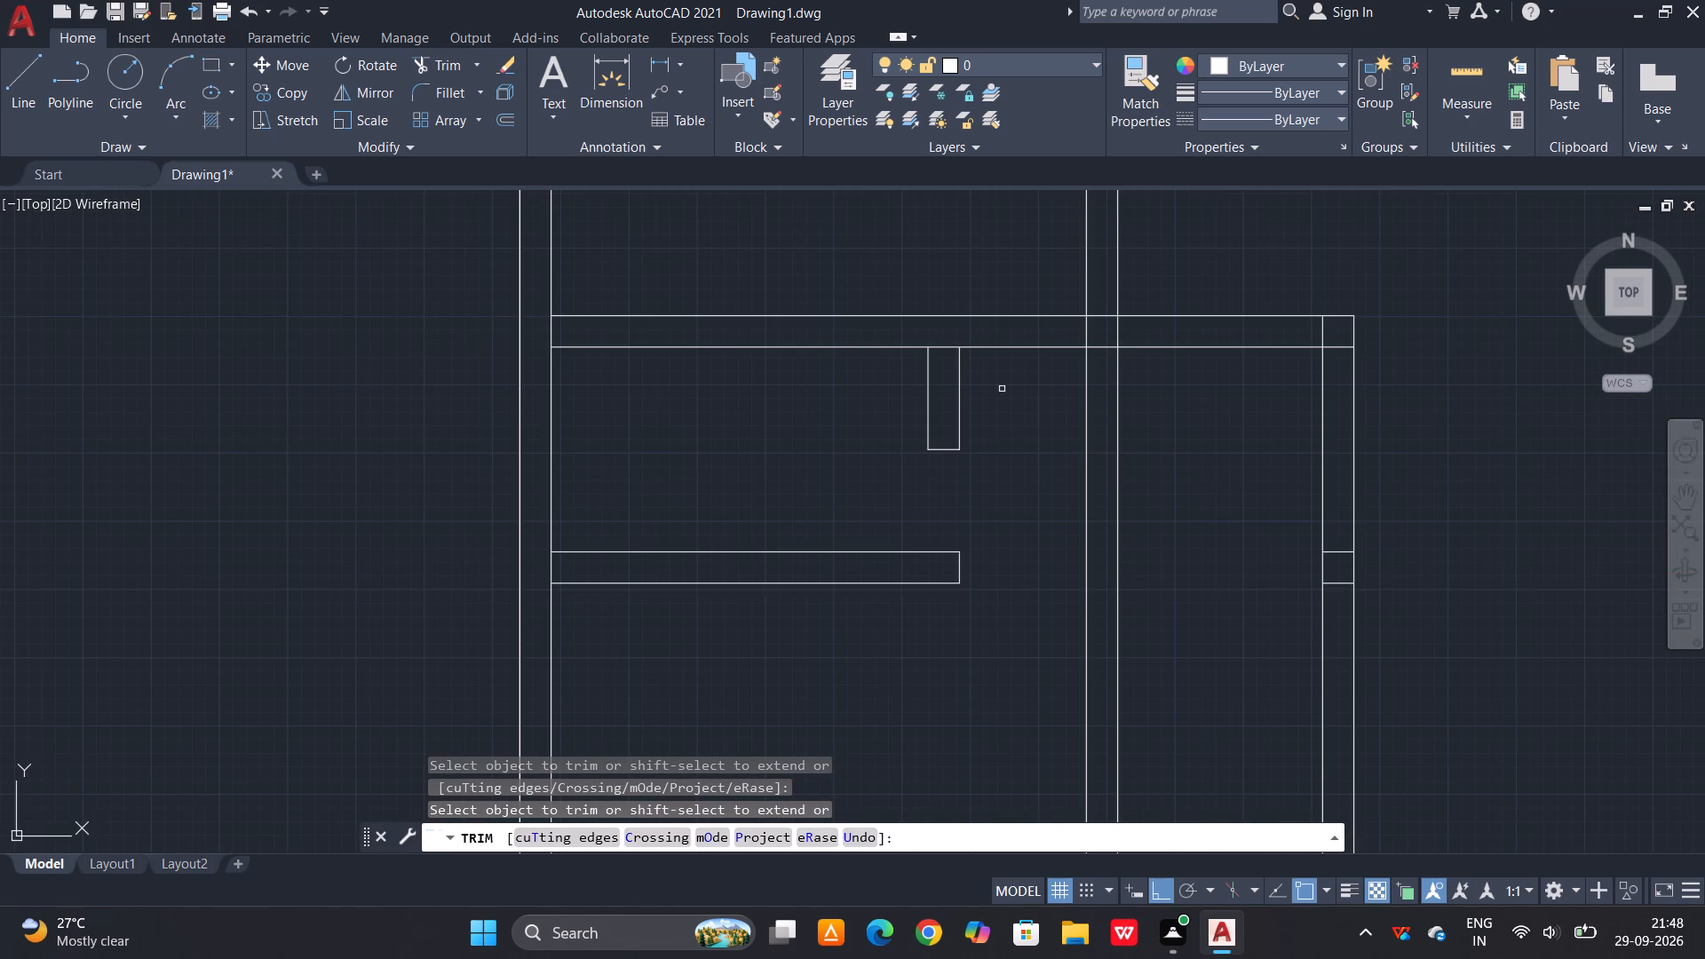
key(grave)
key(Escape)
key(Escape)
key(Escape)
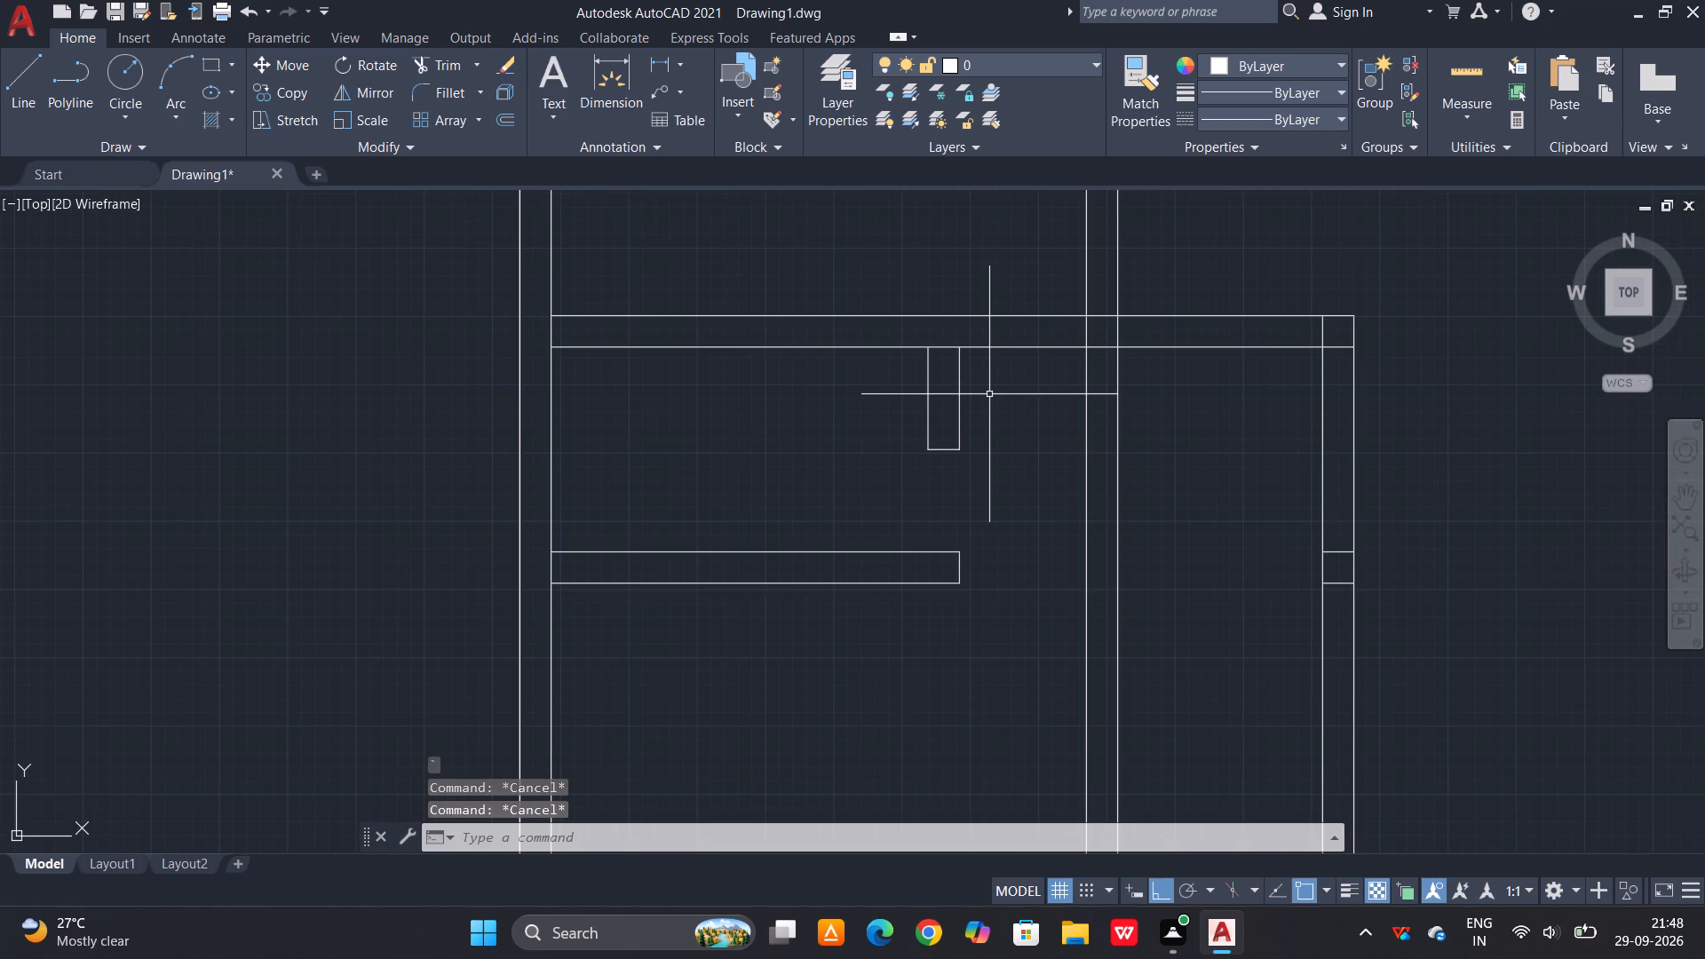
Extend the right line of the lower room's short stub wall up to the upper line of the horizontal wall.
text(EX)
key(space)
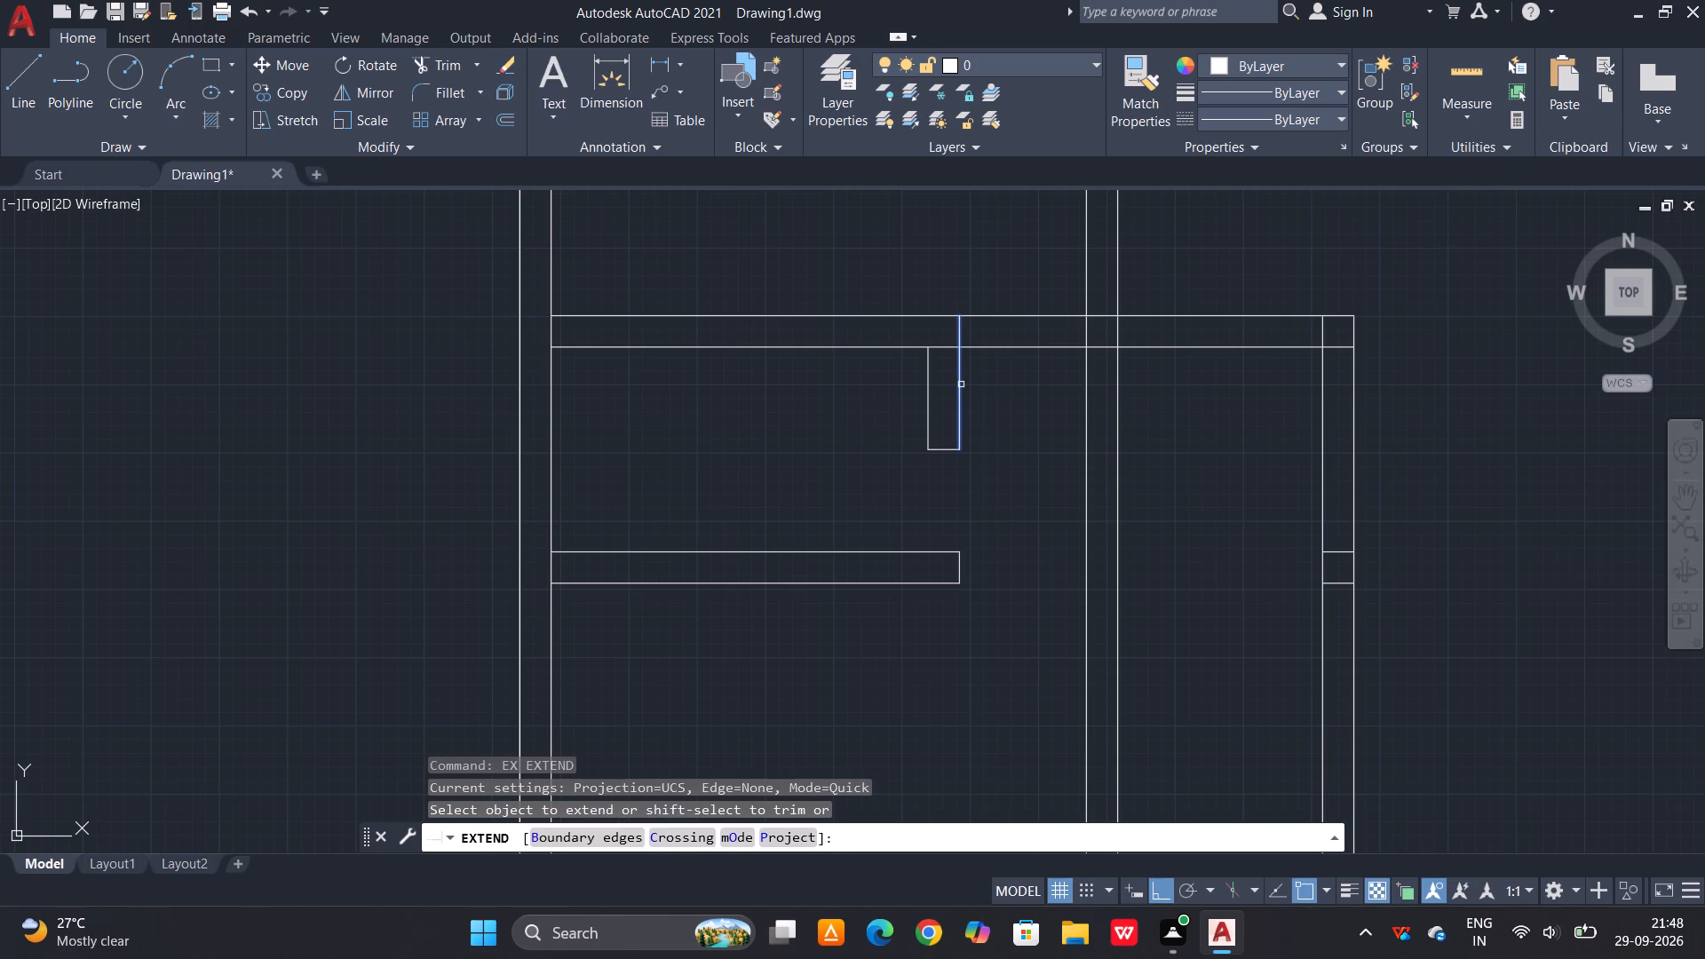
click(960, 387)
key(Escape)
key(Escape)
Trim the horizontal wall's lower line across the stub and both its lines between the stub and the new vertical wall.
text(TR)
key(space)
key(space)
click(948, 350)
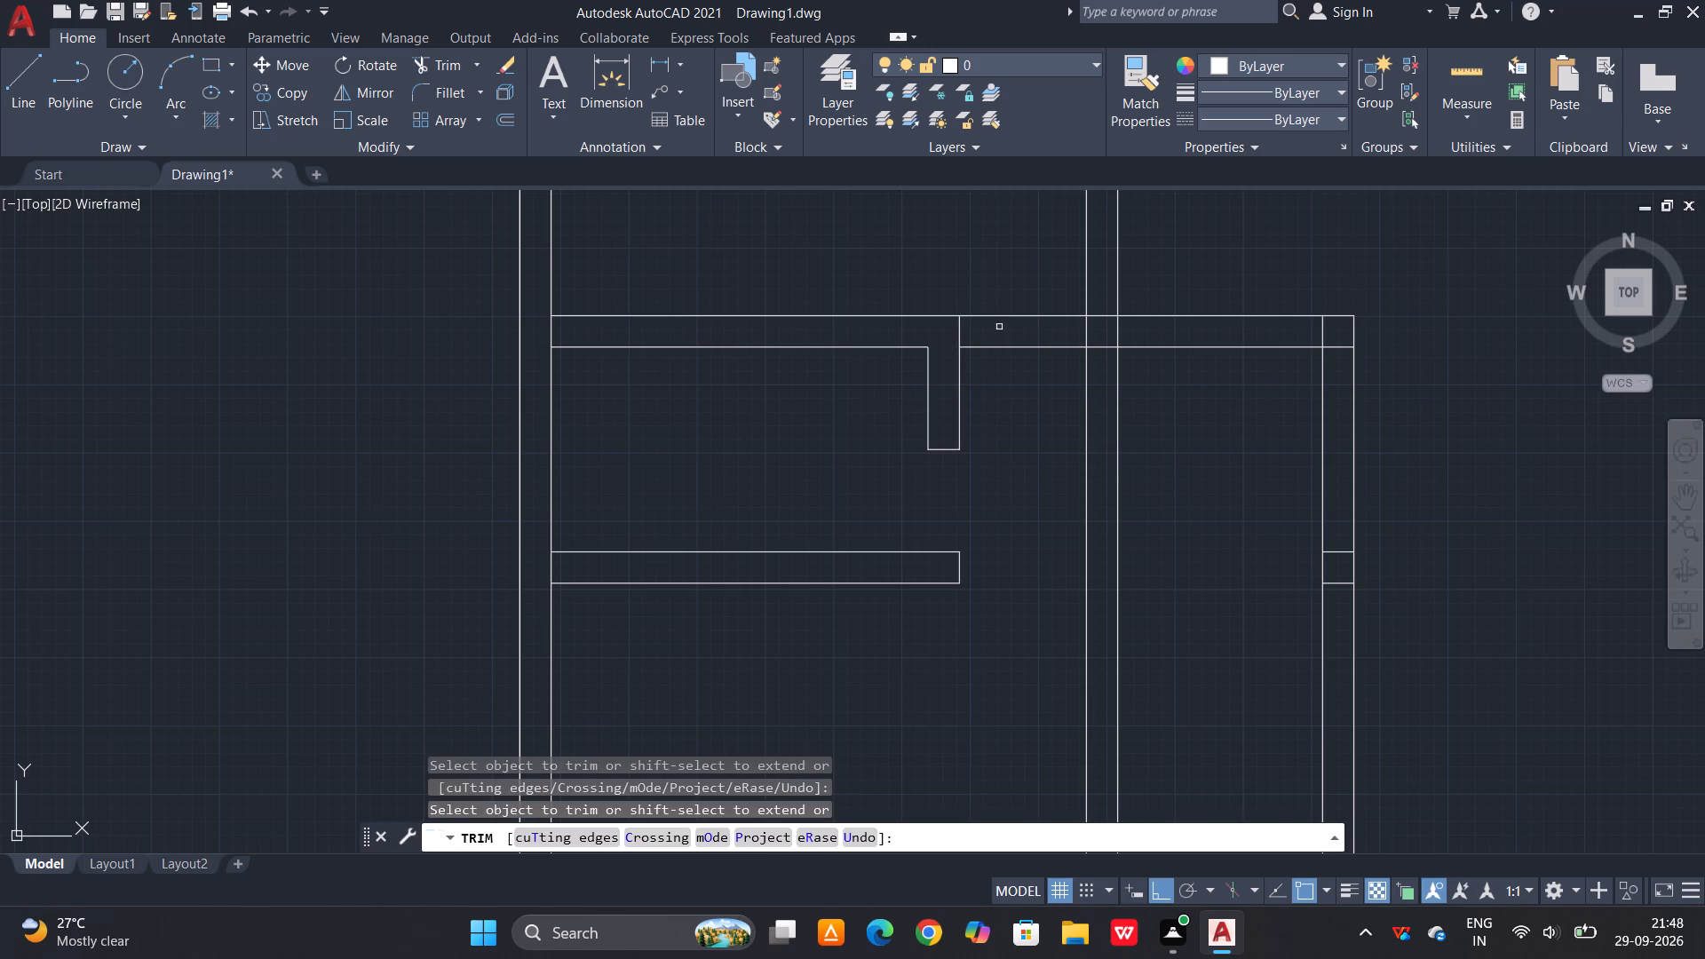
drag(1019, 300, 1015, 332)
click(1019, 355)
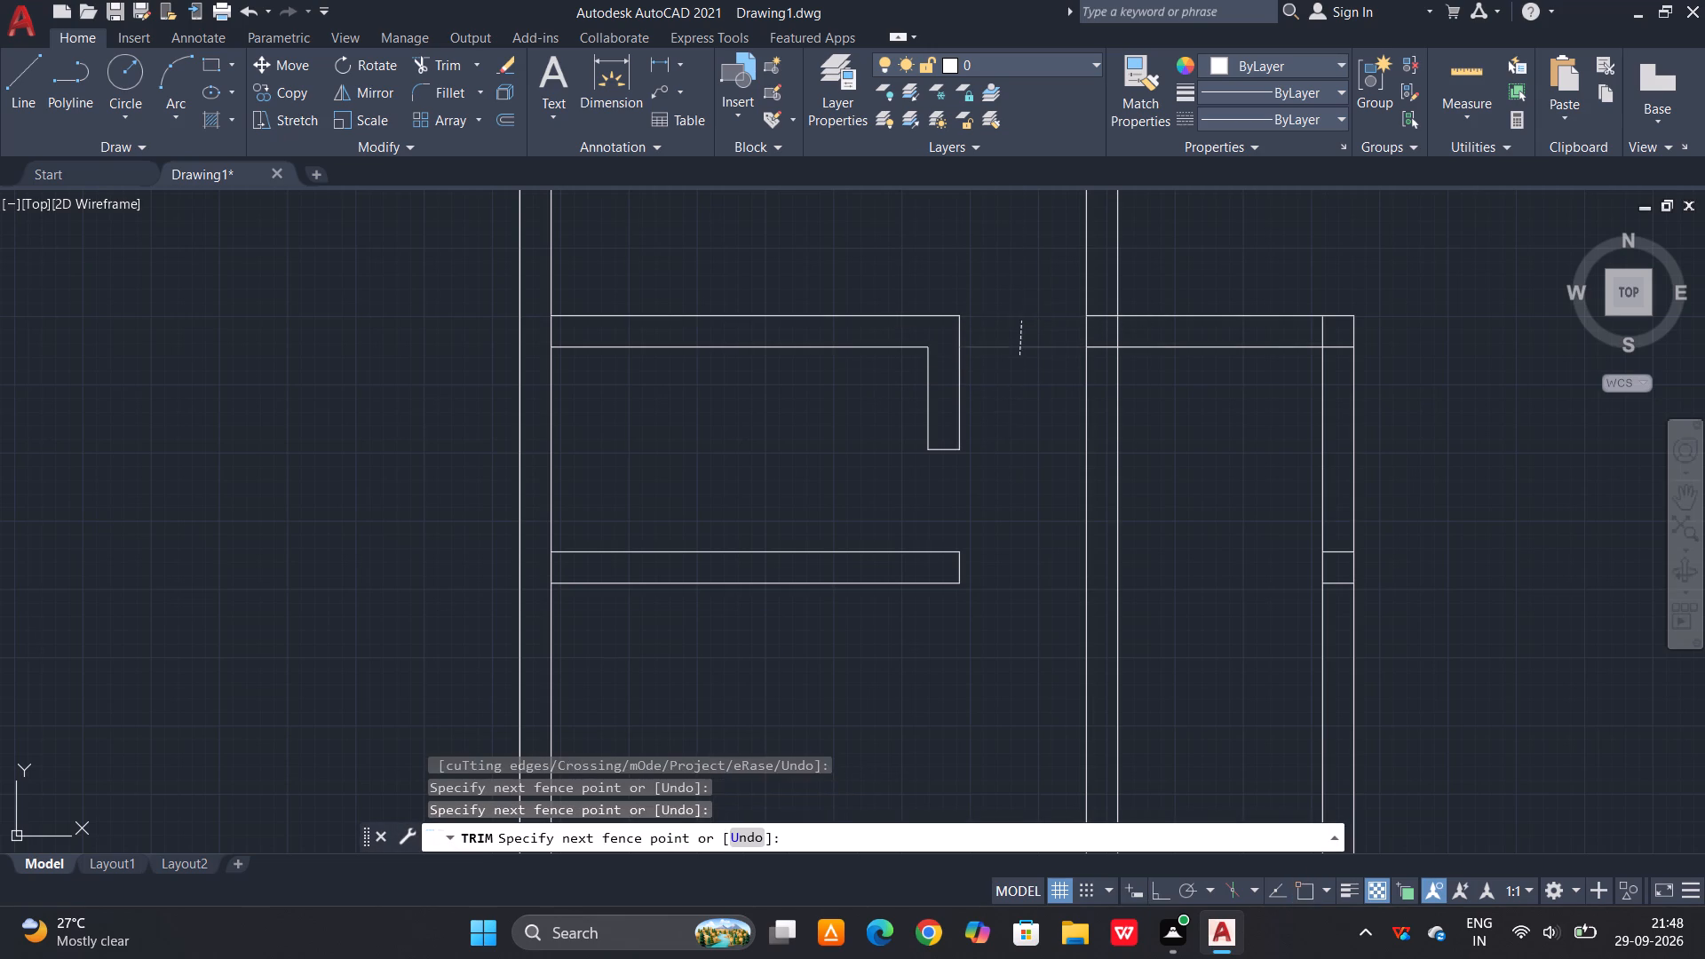
click(1021, 321)
Trim the new vertical double wall between the middle horizontal wall and the lower room's top wall.
scroll(1001, 429, down, 3)
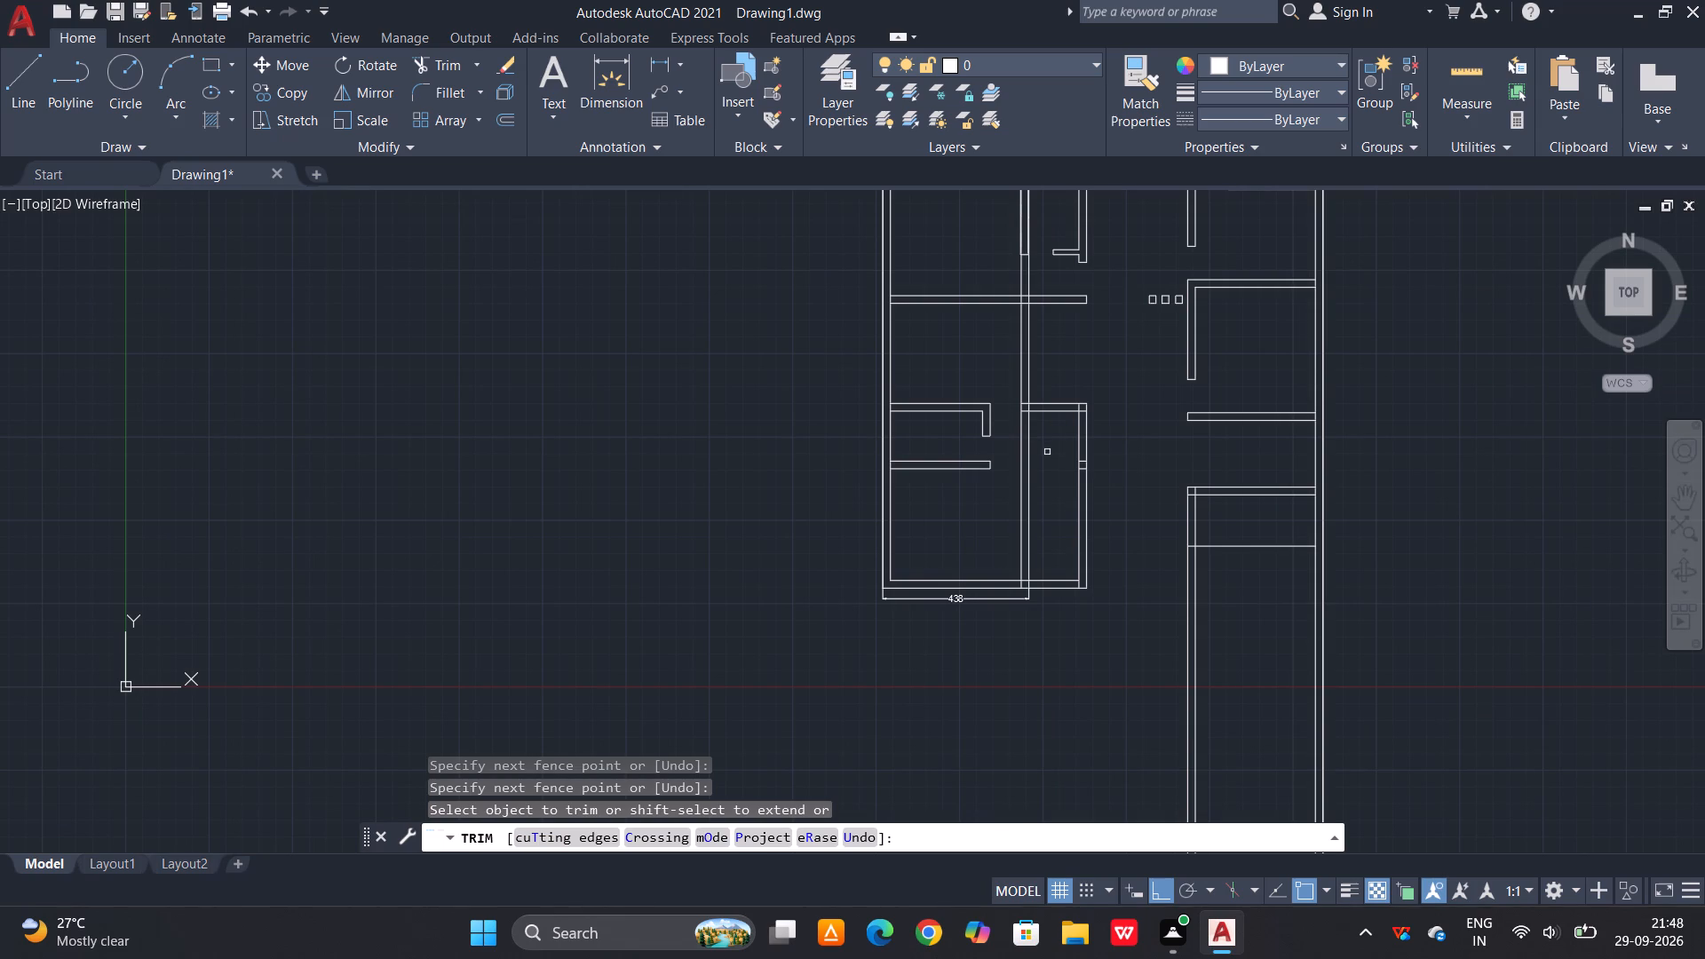
scroll(1043, 402, up, 1)
click(1051, 337)
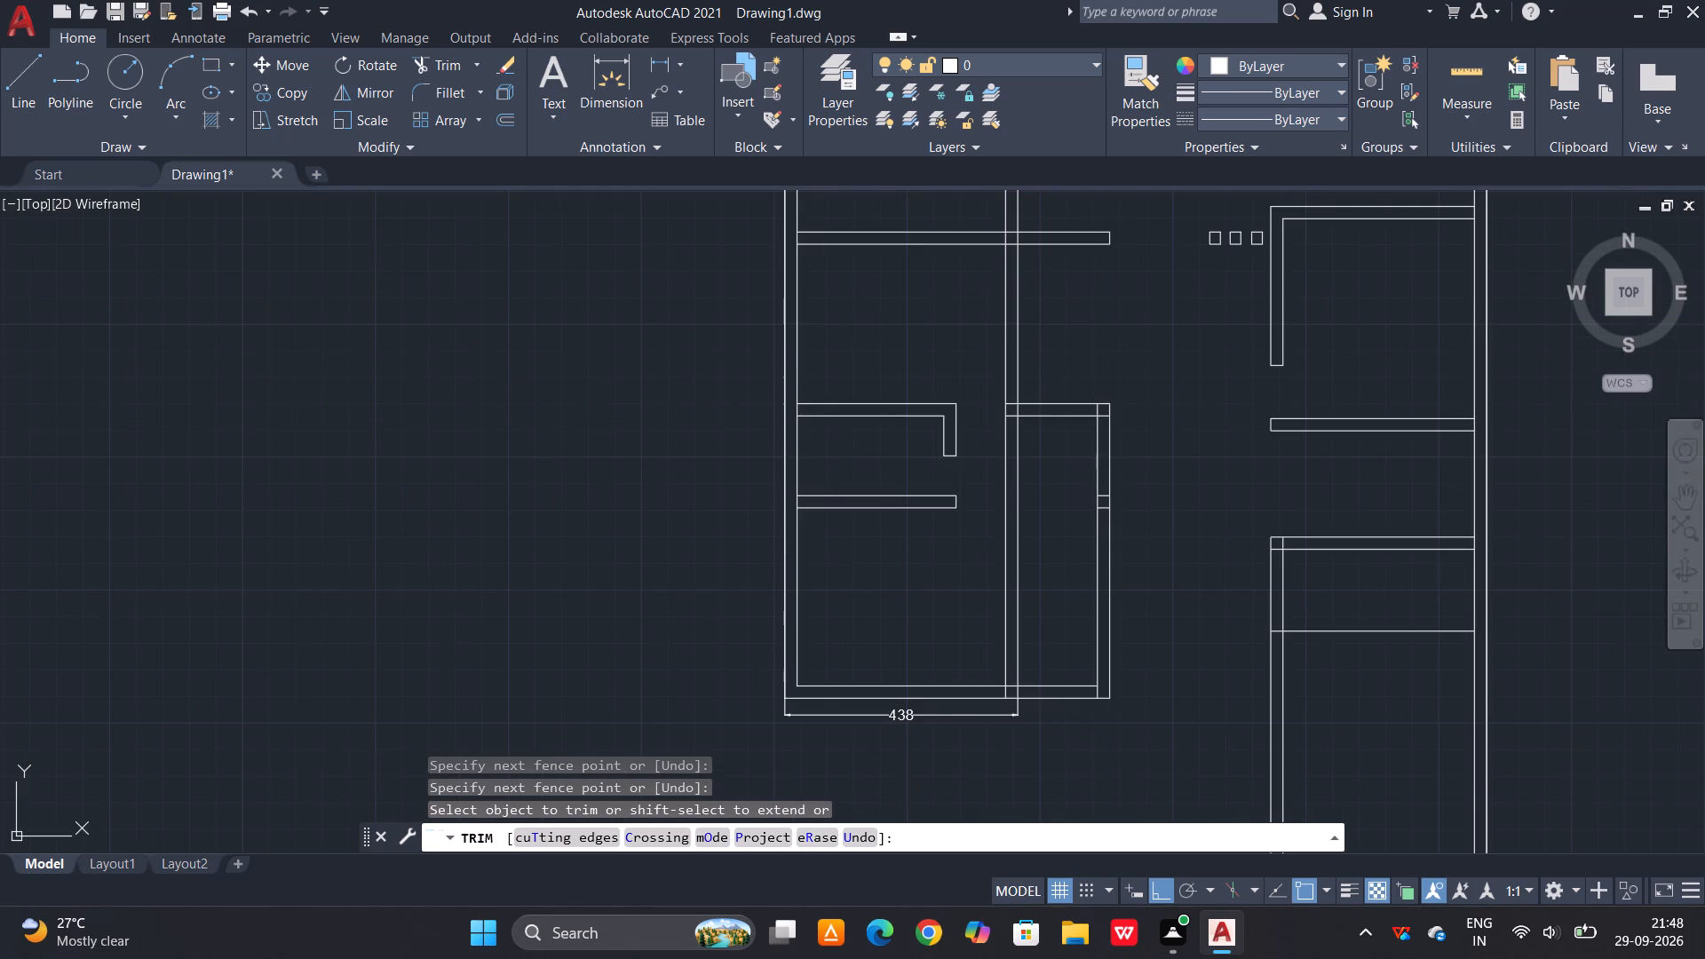
click(954, 337)
Trim the new vertical wall's remaining lines between the middle horizontal wall and the upper room's partition end.
scroll(1065, 347, down, 2)
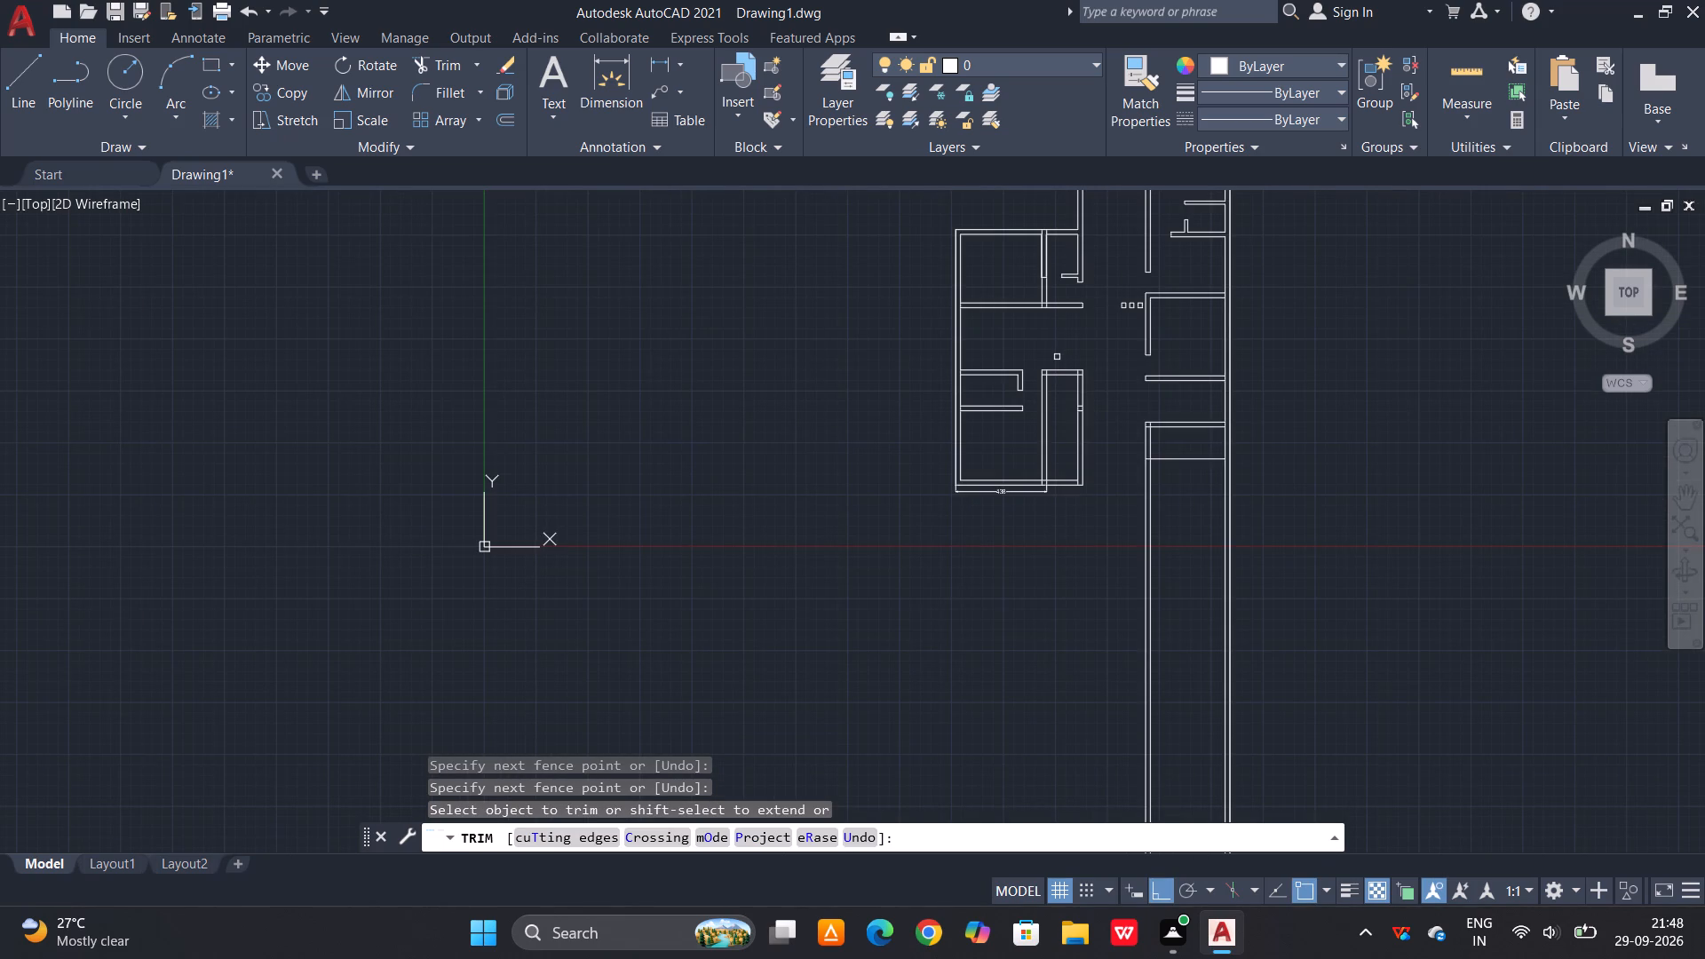
middle_drag(1056, 361, 1048, 403)
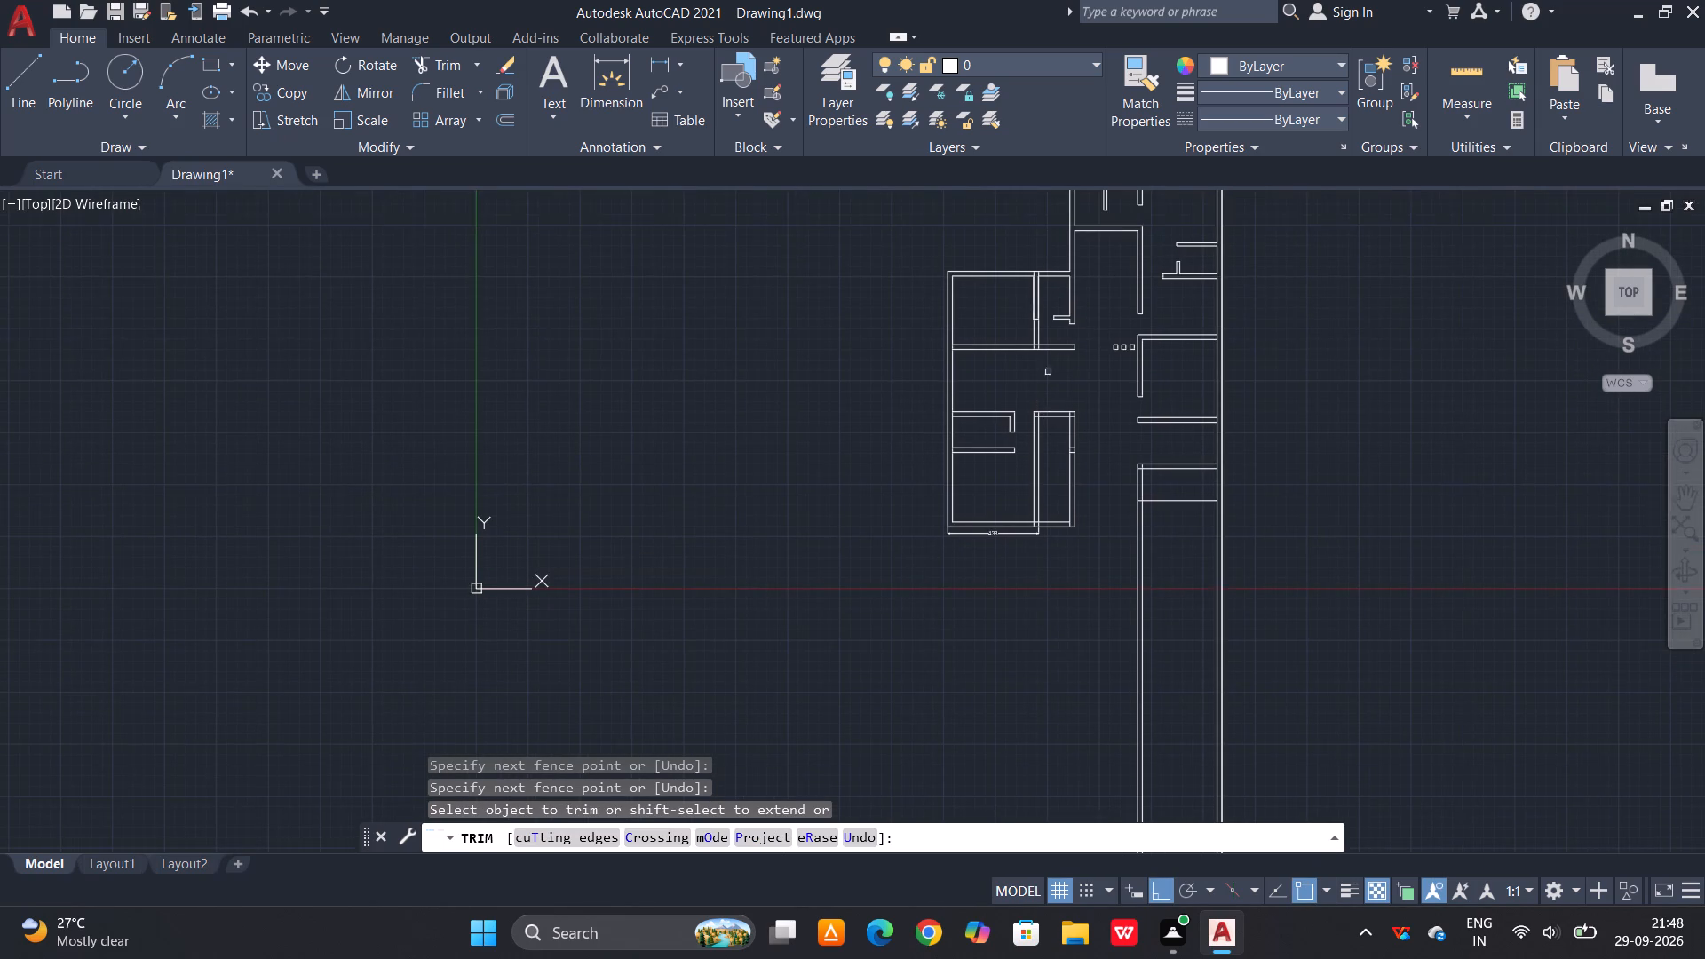
scroll(1058, 311, up, 1)
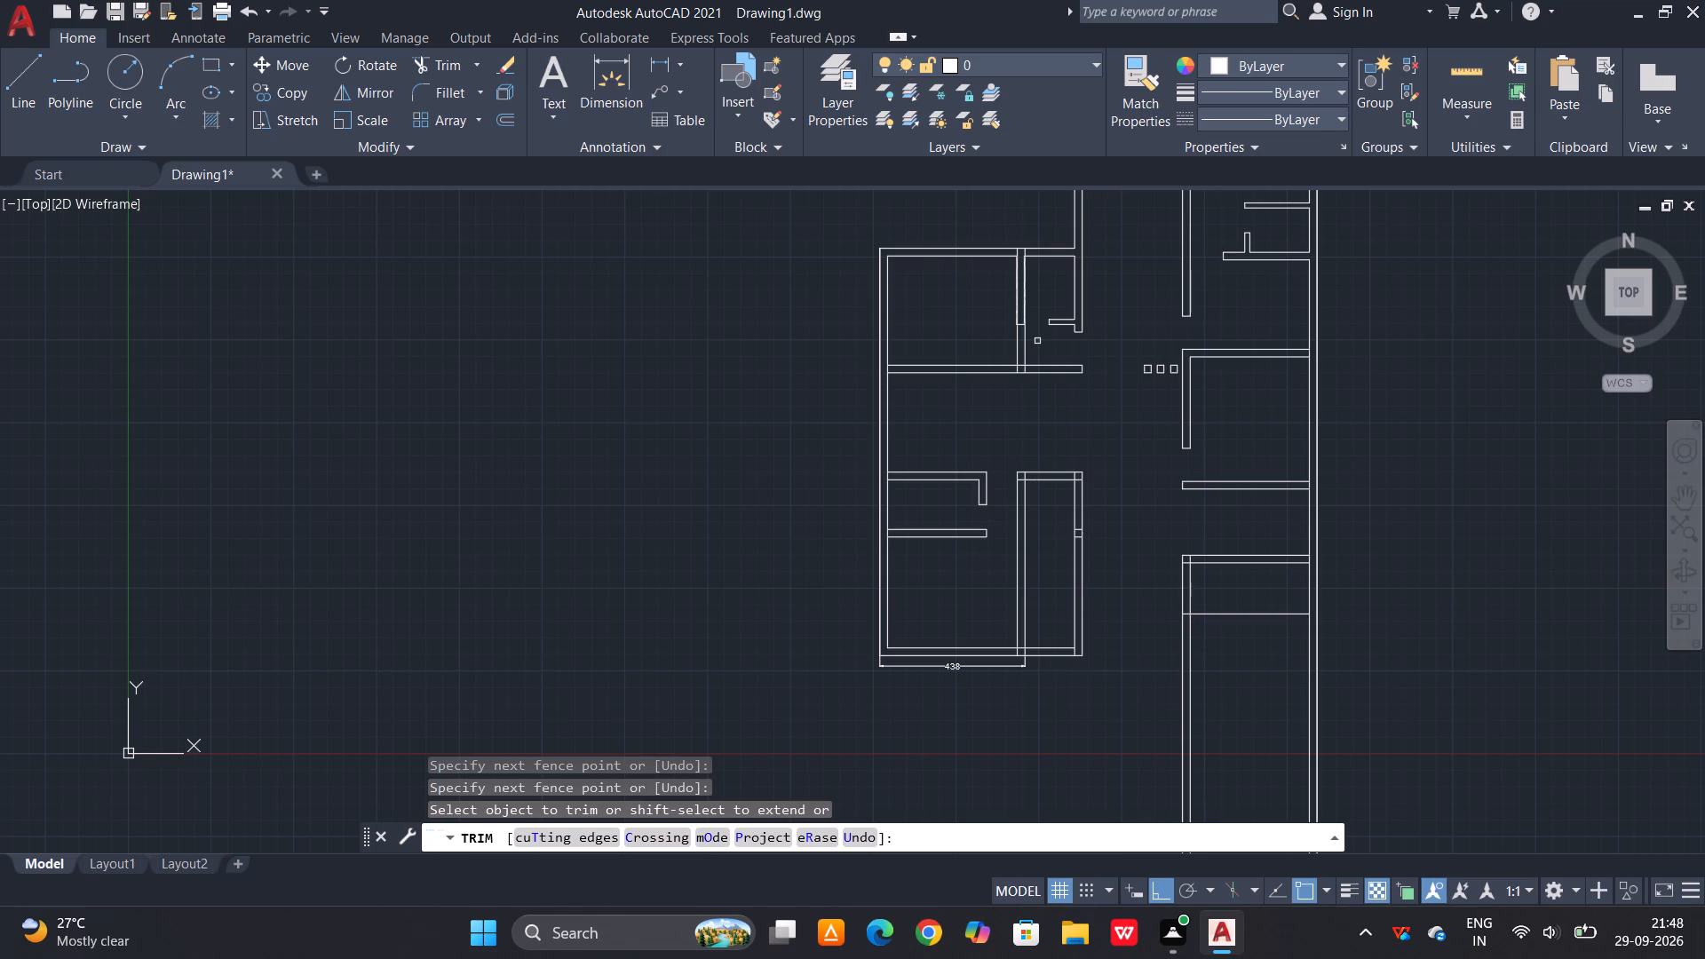
scroll(1037, 341, up, 2)
click(1035, 349)
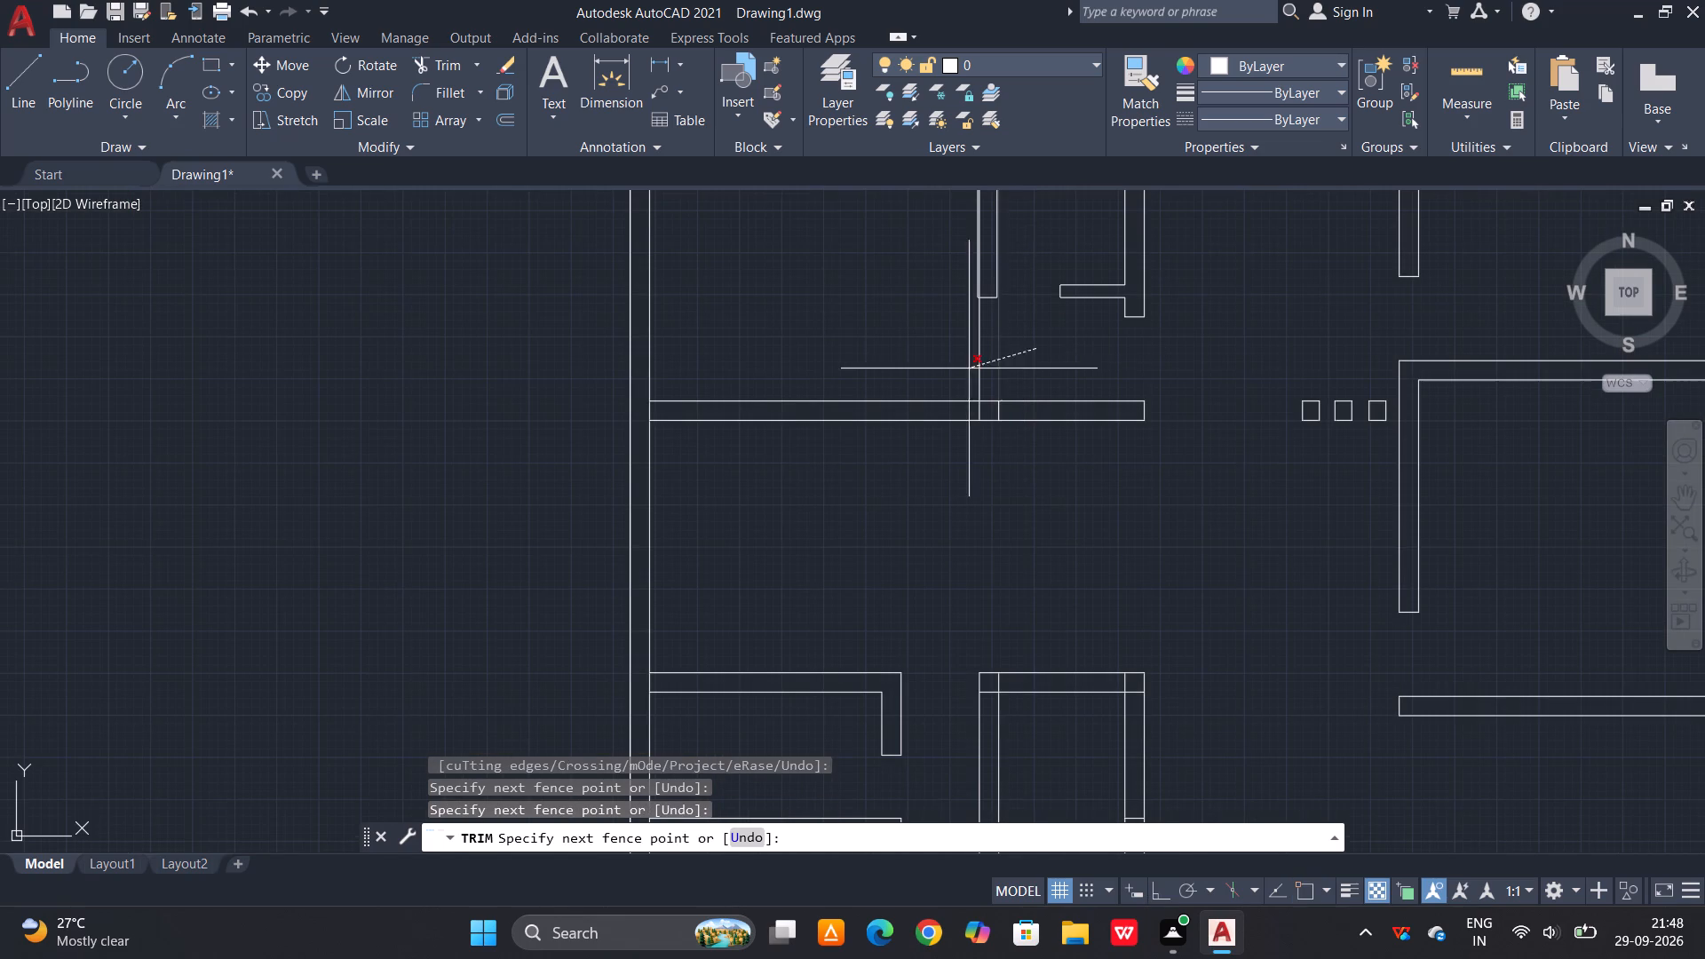
click(966, 369)
middle_drag(992, 369, 992, 451)
middle_drag(986, 297, 978, 362)
scroll(976, 246, up, 2)
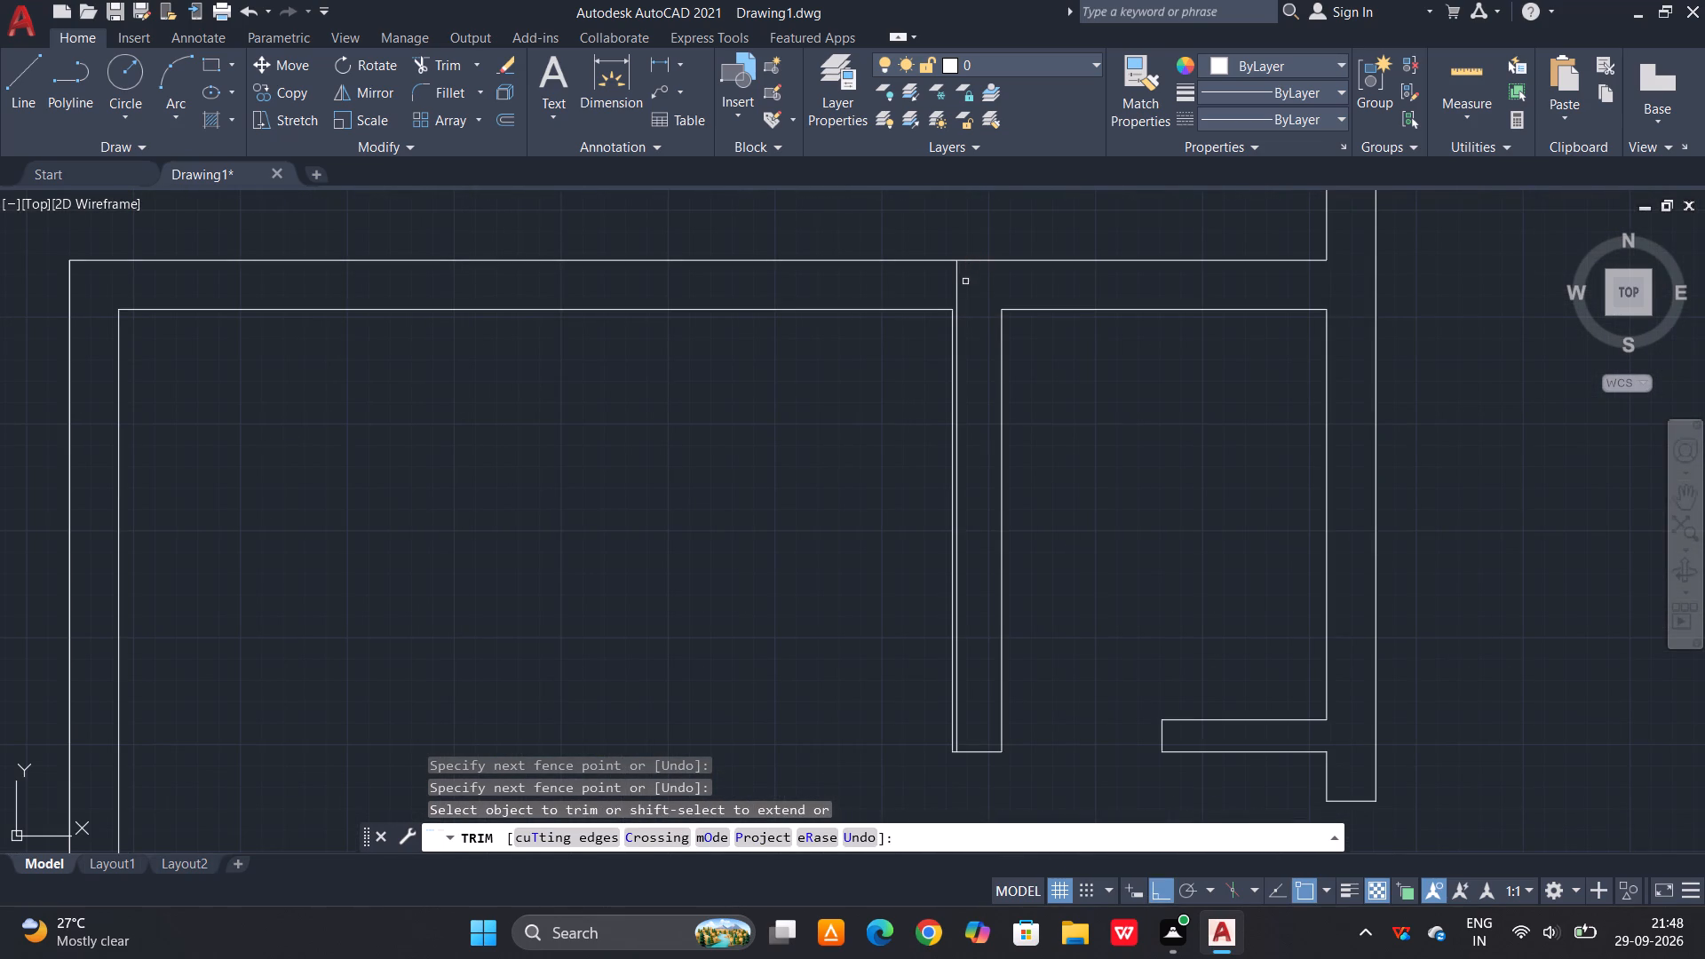
scroll(965, 281, down, 1)
text(``)
key(Escape)
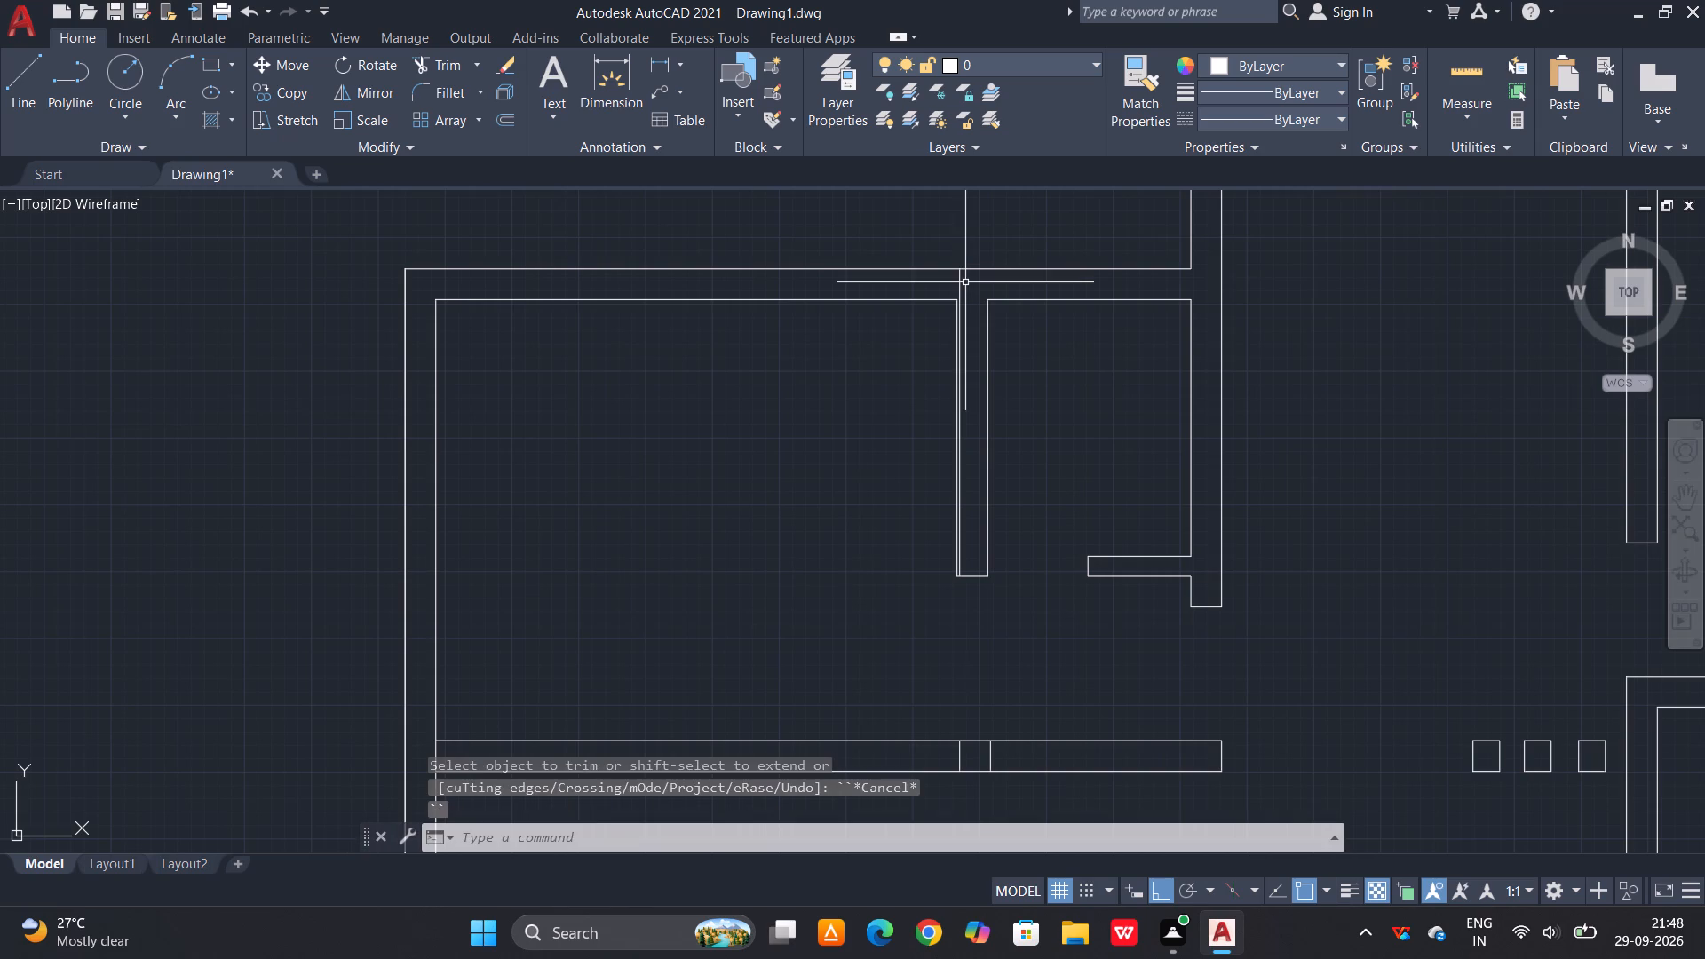
Delete the leftover vertical line running inside the upper room's partition and through the top wall.
click(955, 288)
click(962, 288)
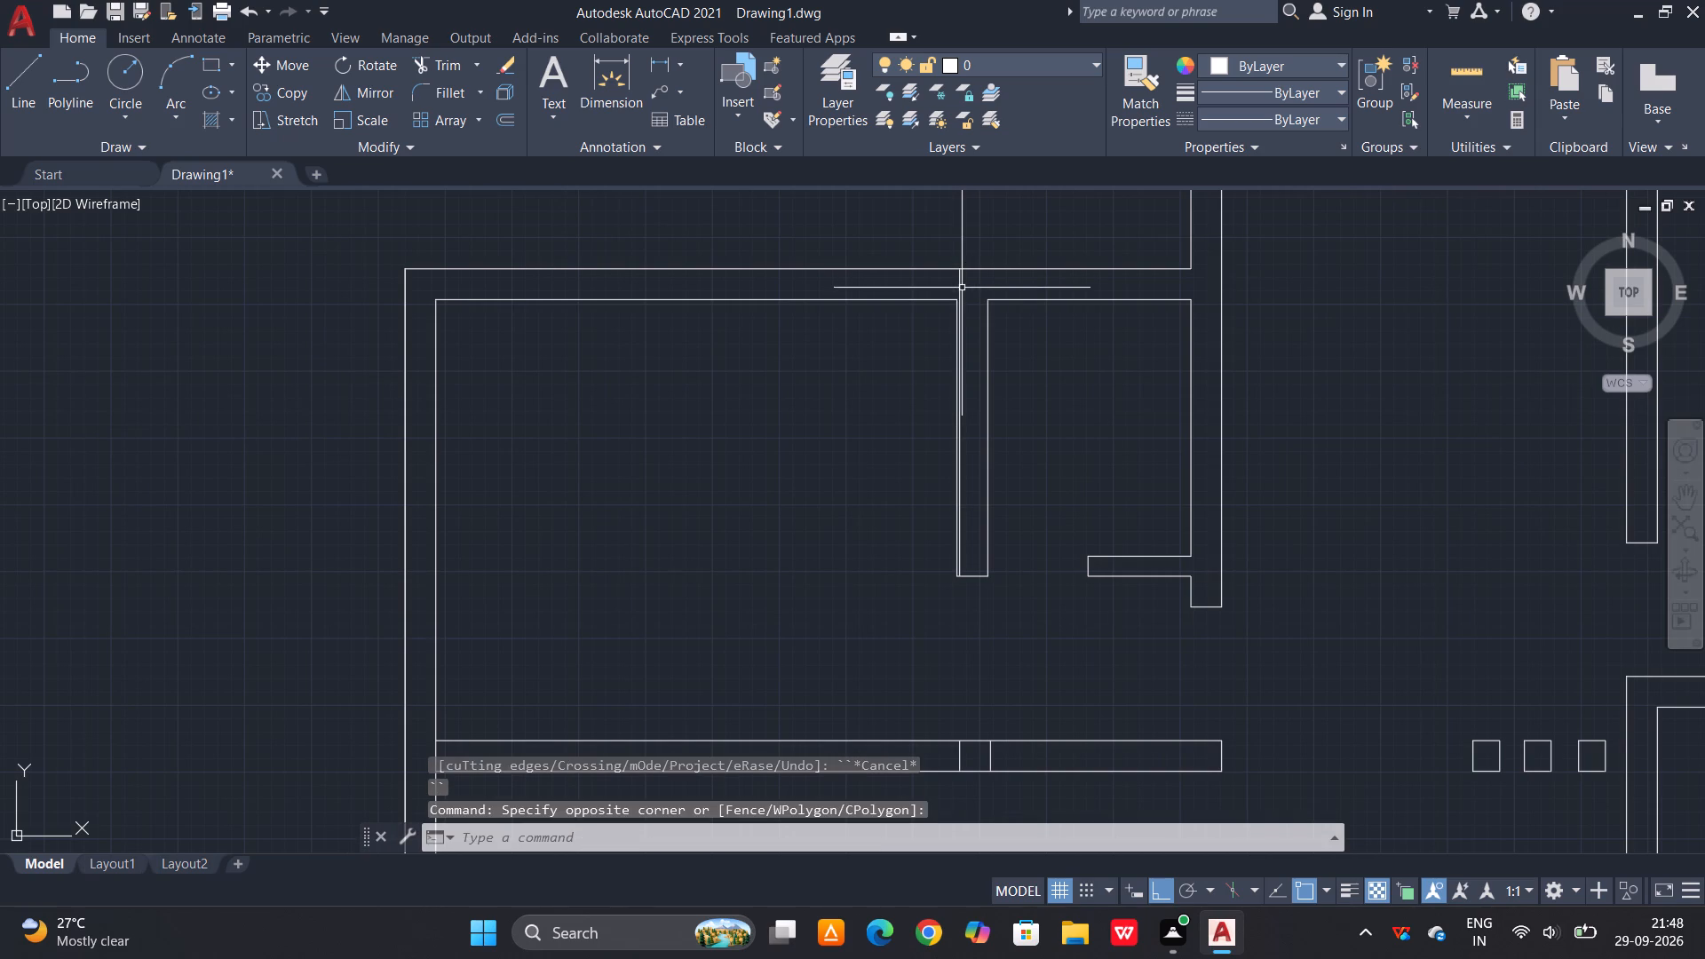
click(959, 289)
key(Delete)
Delete the two short vertical lines left inside the middle horizontal wall.
scroll(993, 253, down, 1)
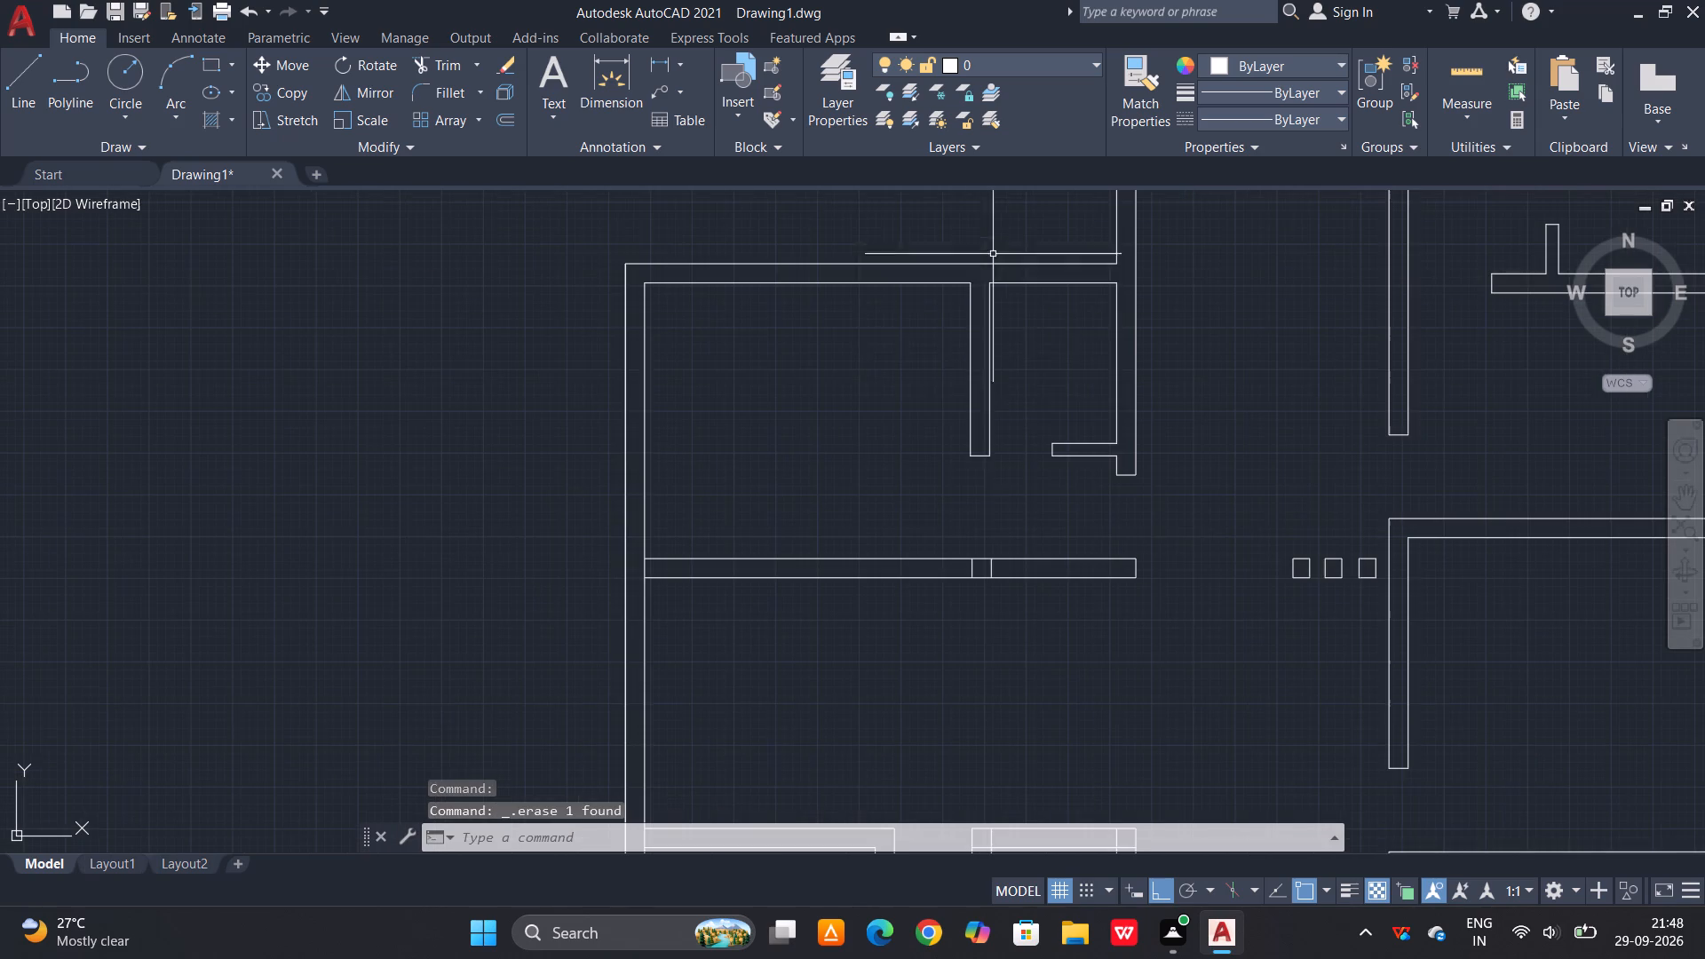
scroll(991, 546, up, 2)
click(991, 565)
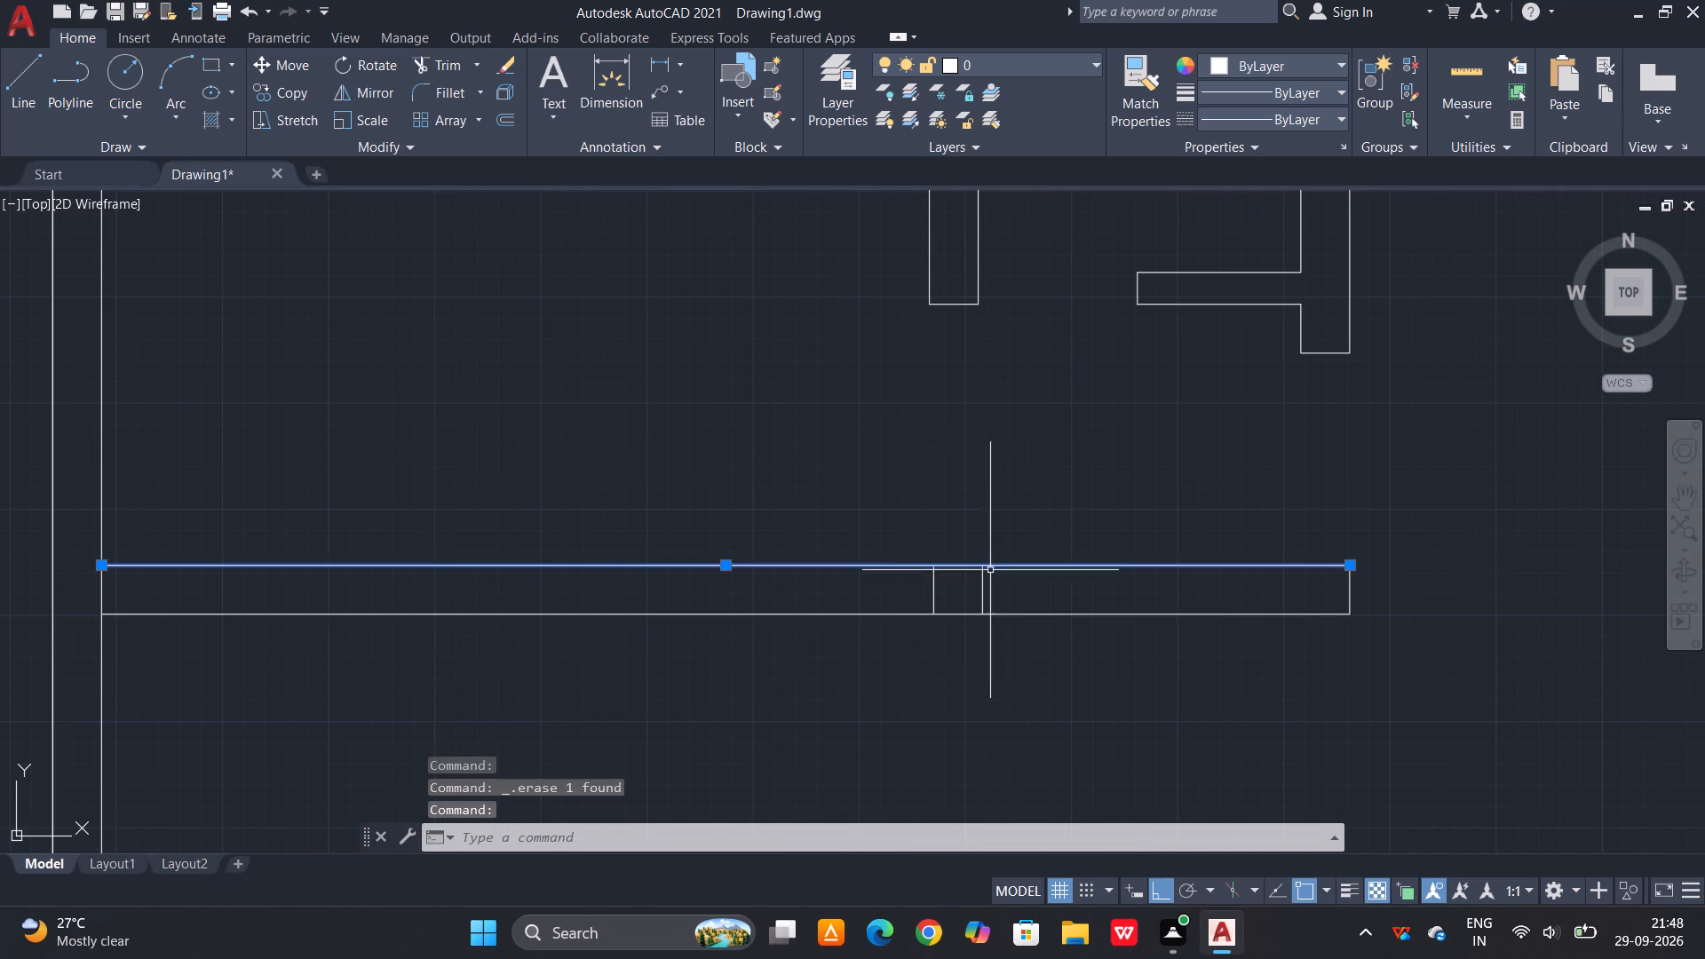
key(Escape)
click(990, 578)
click(914, 589)
key(Delete)
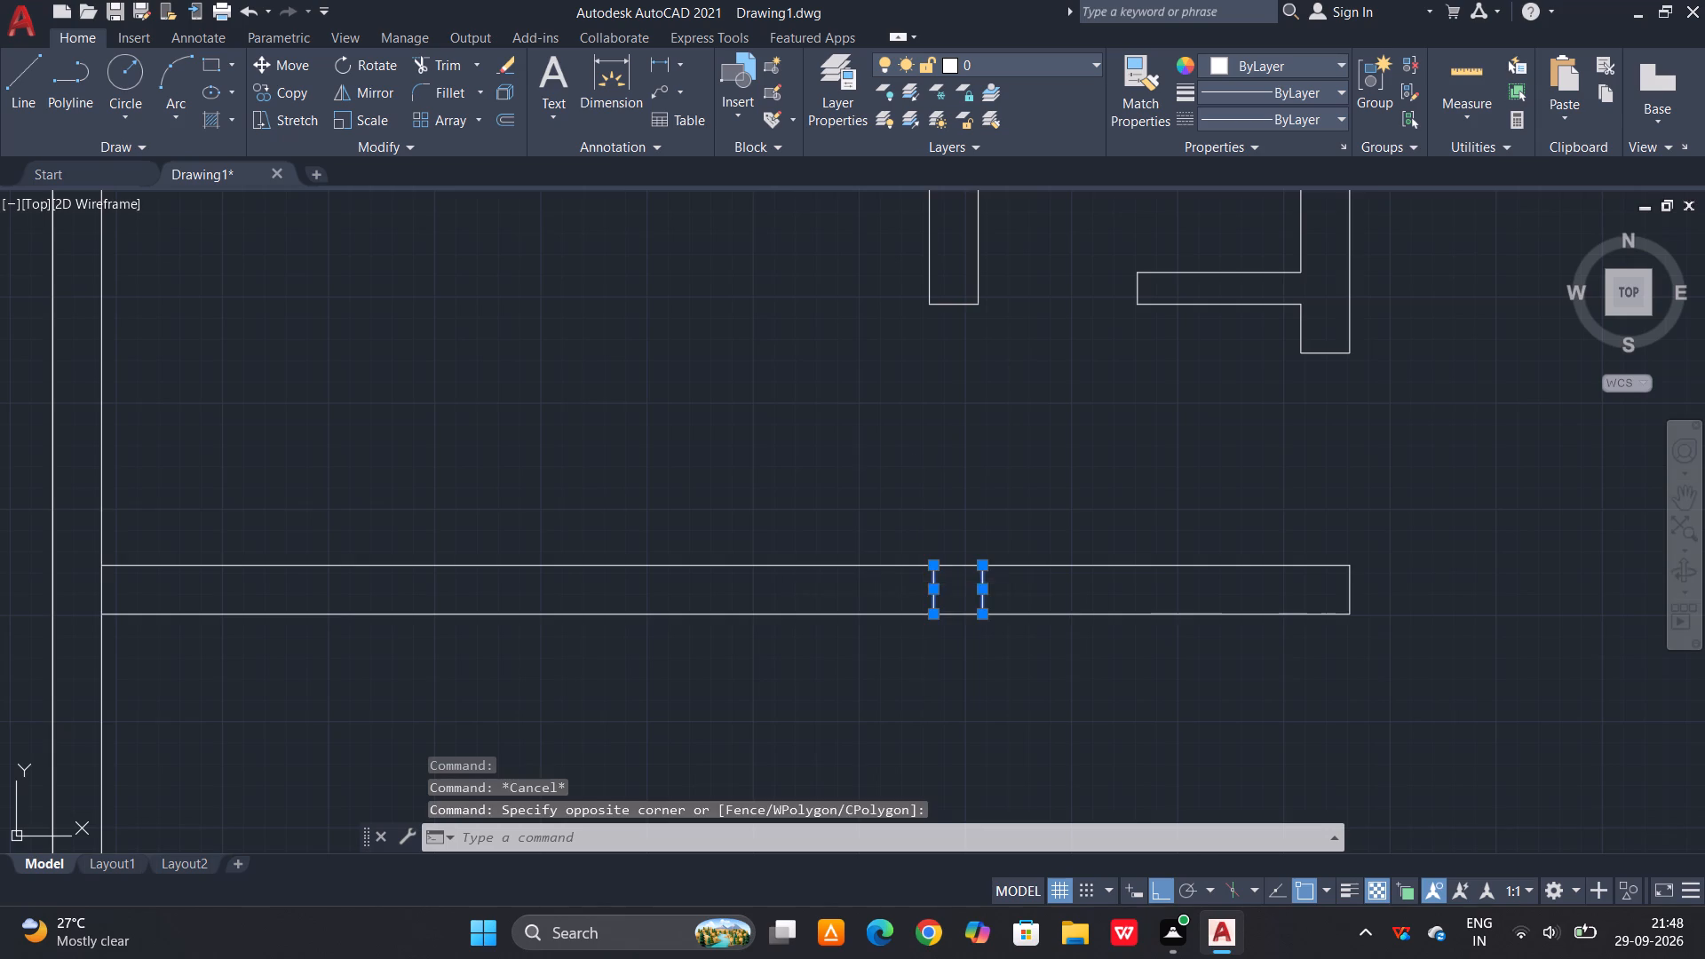
Delete the lower room's old right-hand double wall, the top wall piece joined to it and the short cross lines between its faces.
scroll(1007, 423, down, 4)
middle_drag(1018, 513, 988, 400)
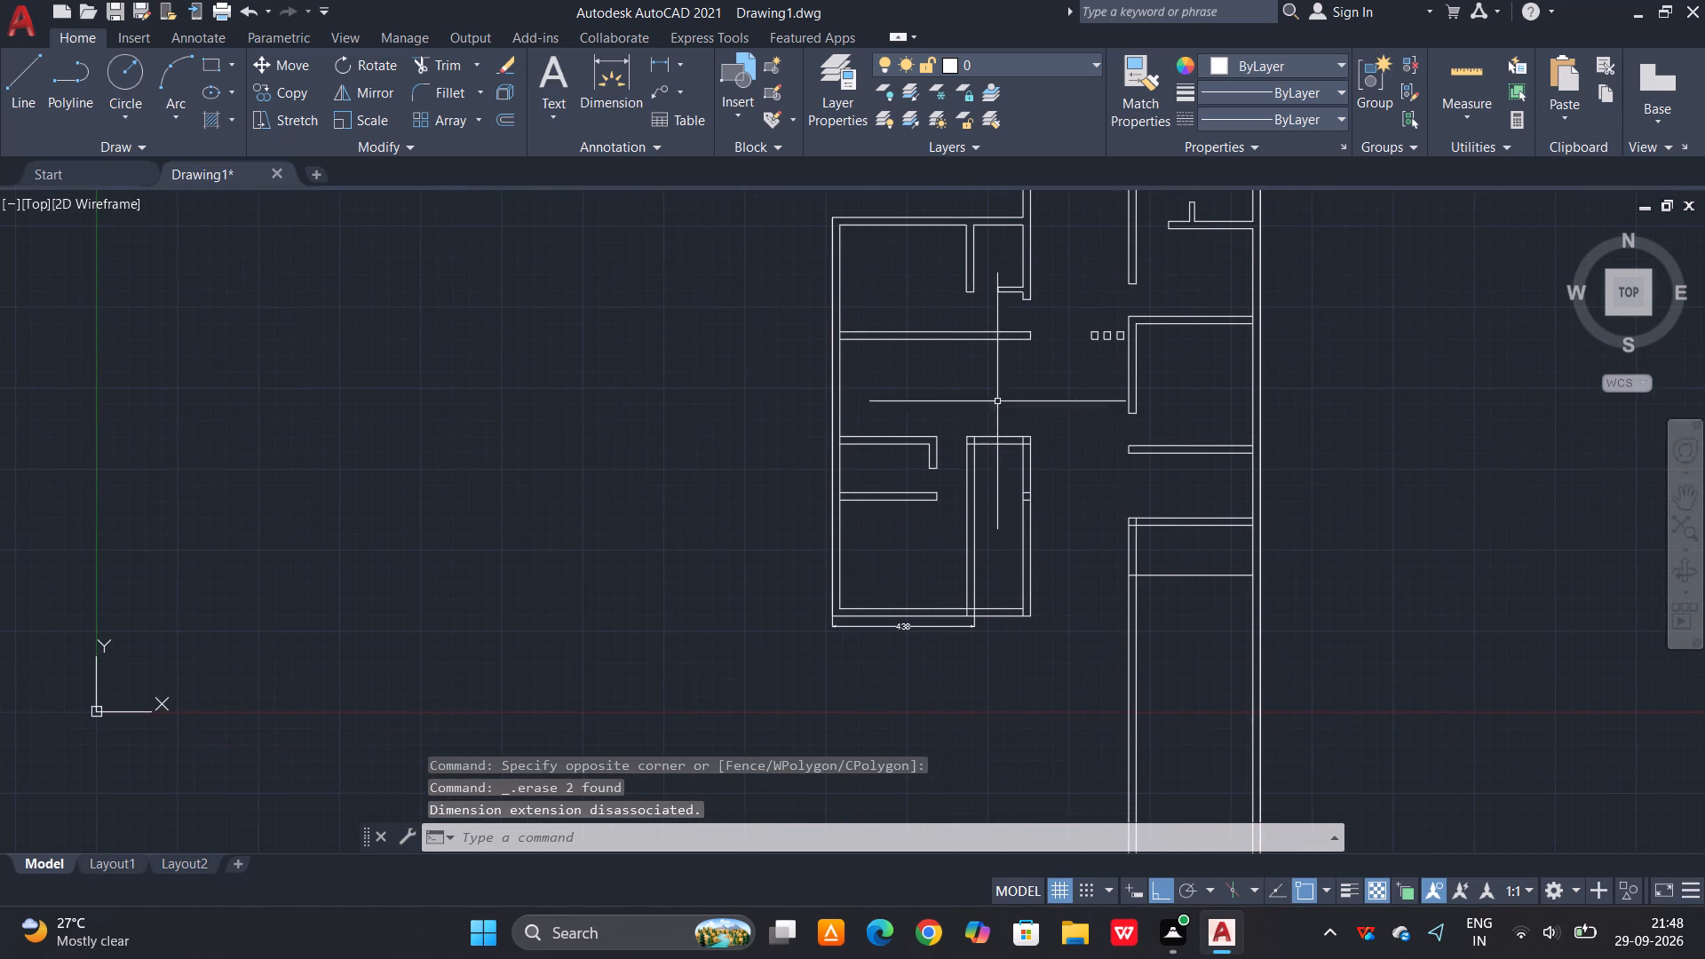
scroll(1030, 479, up, 1)
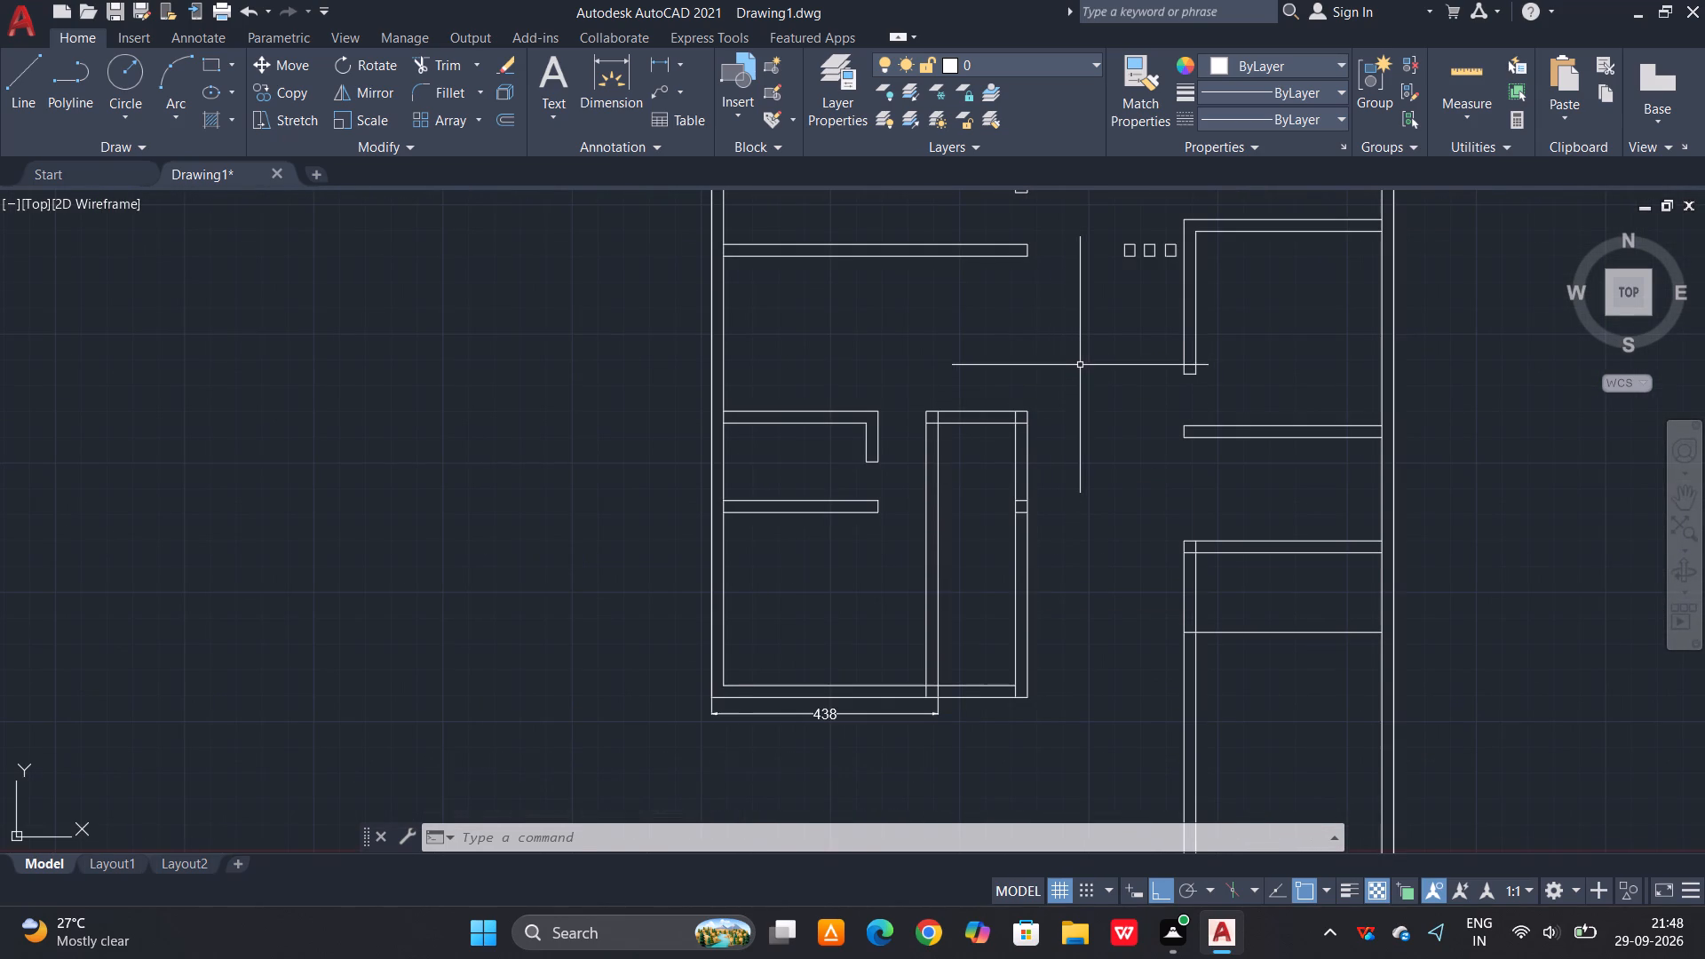
drag(1072, 363, 1064, 369)
click(990, 506)
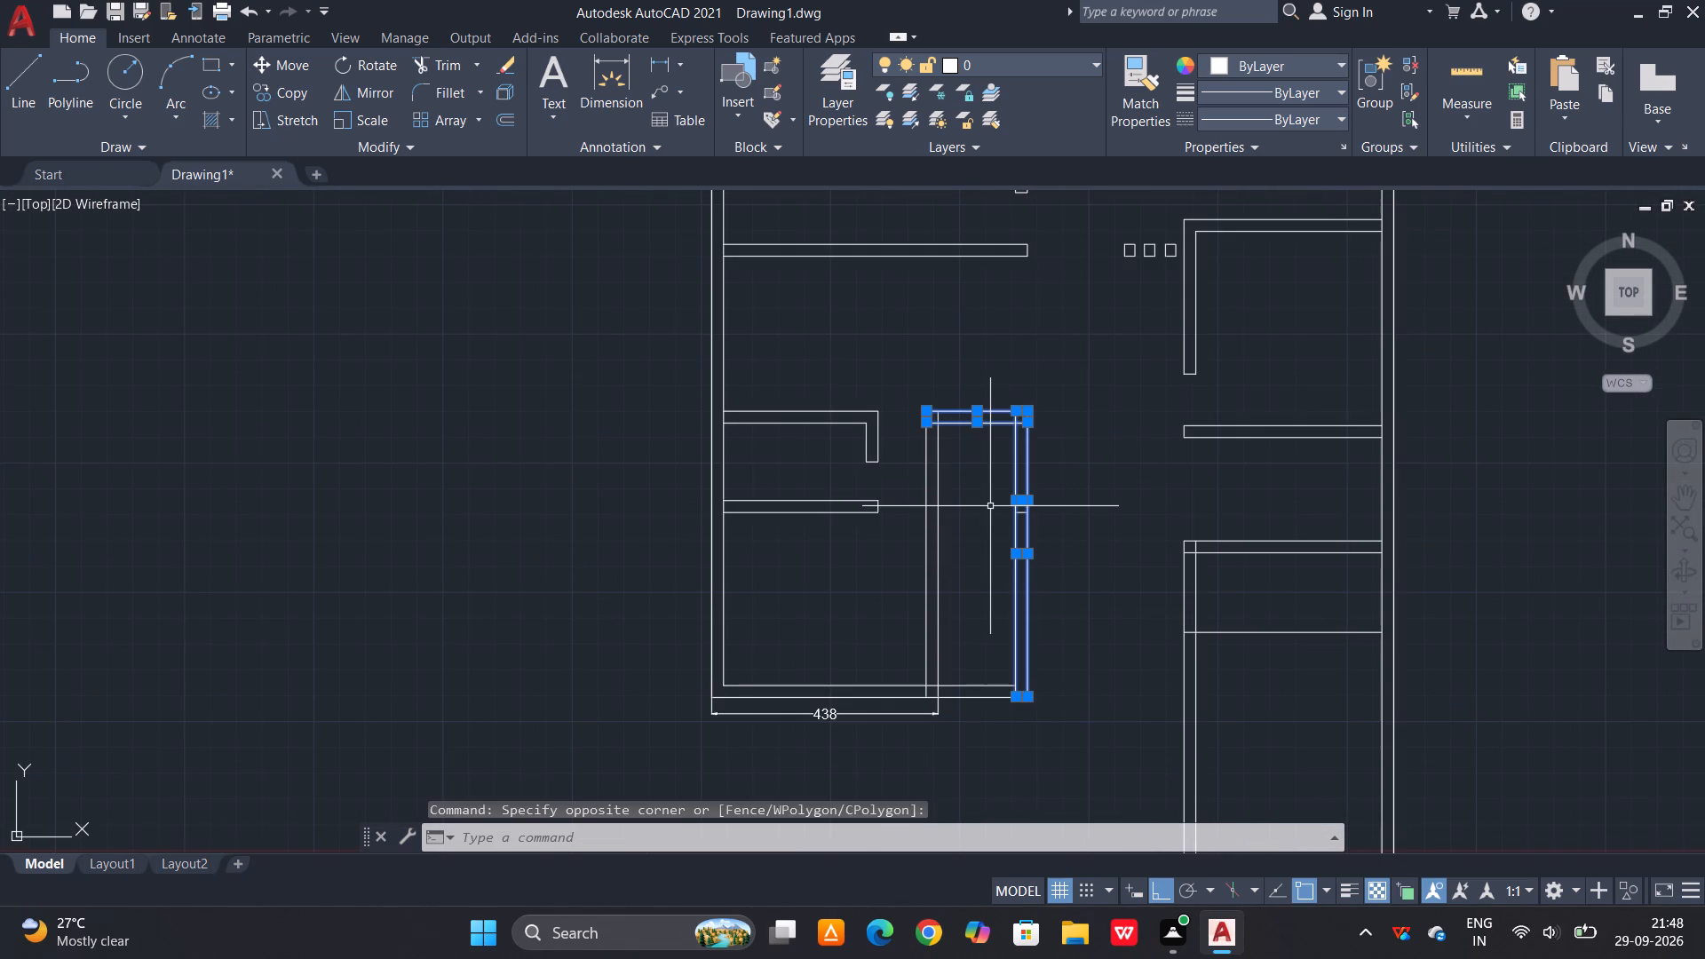
key(Delete)
drag(1016, 480, 1017, 495)
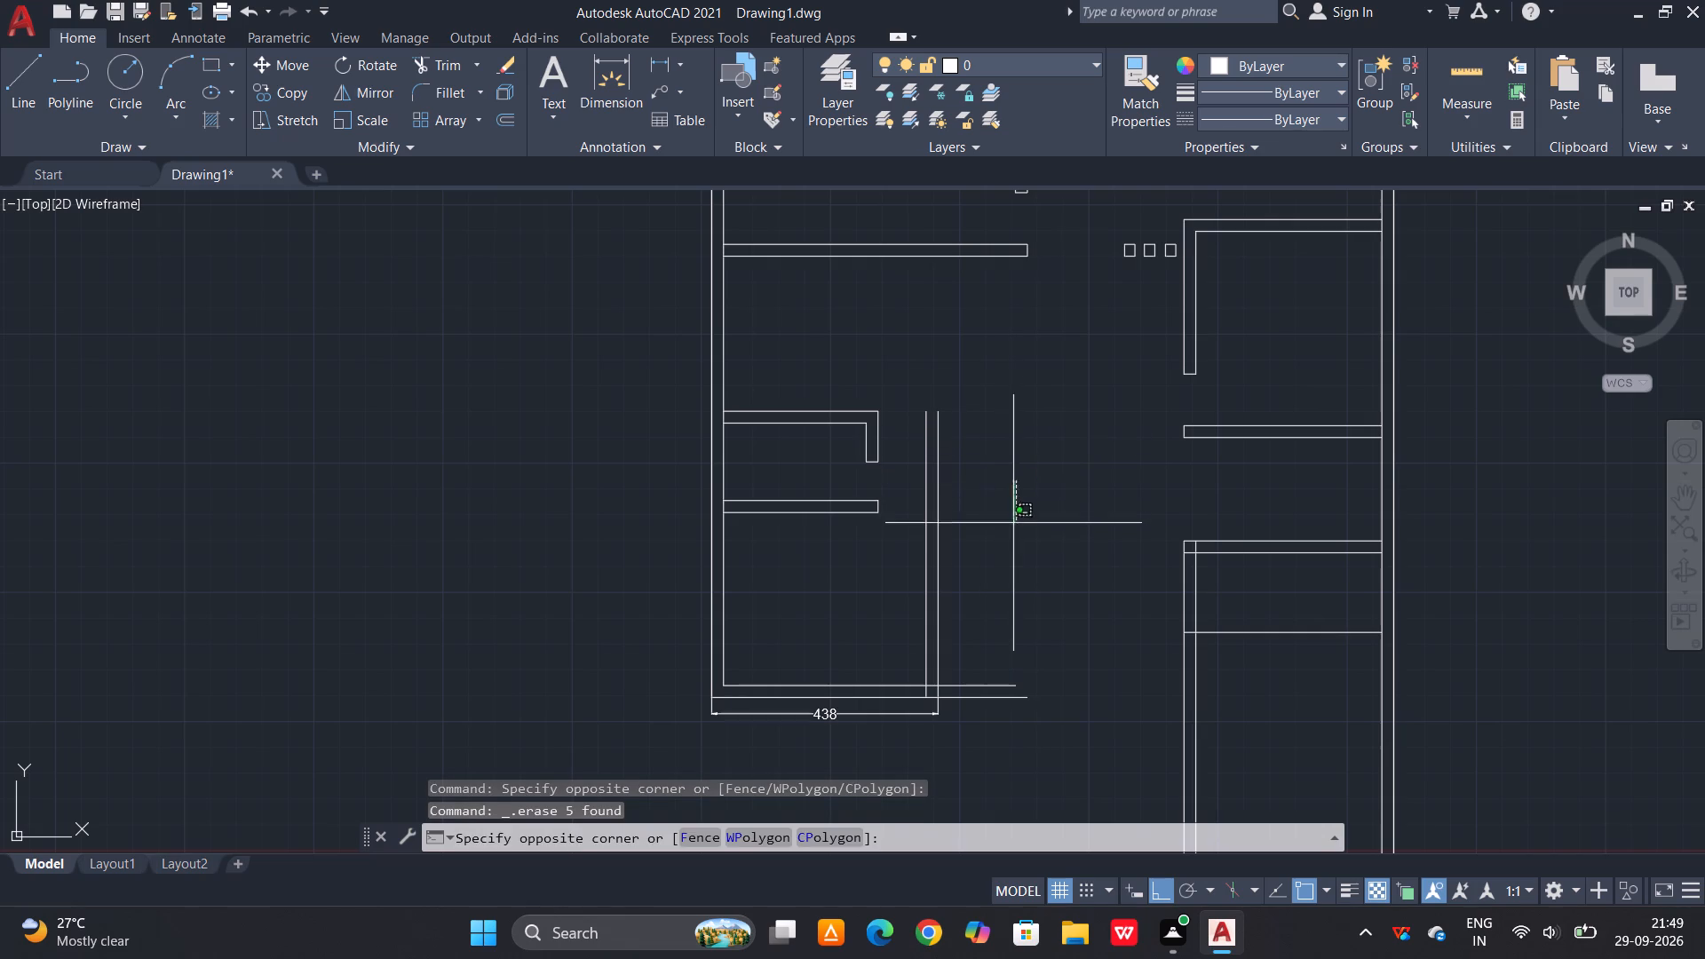
click(1009, 550)
key(Delete)
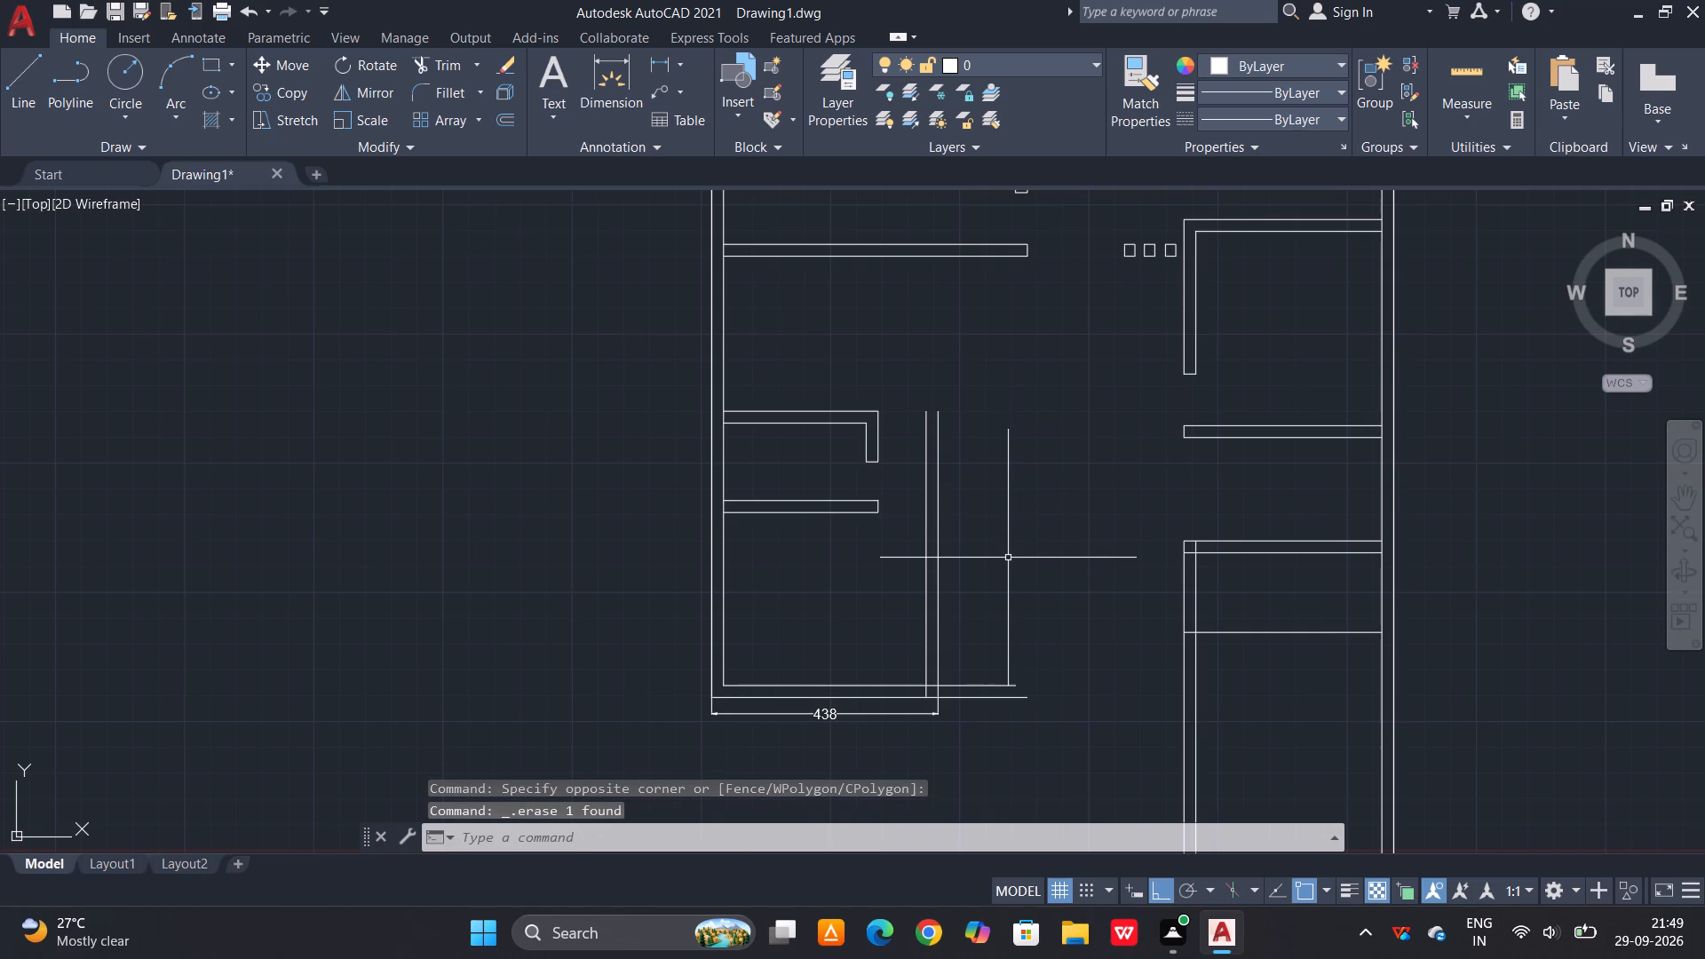
Draw a short line closing the top end of the lower room's new vertical double wall.
scroll(933, 396, up, 2)
key(l)
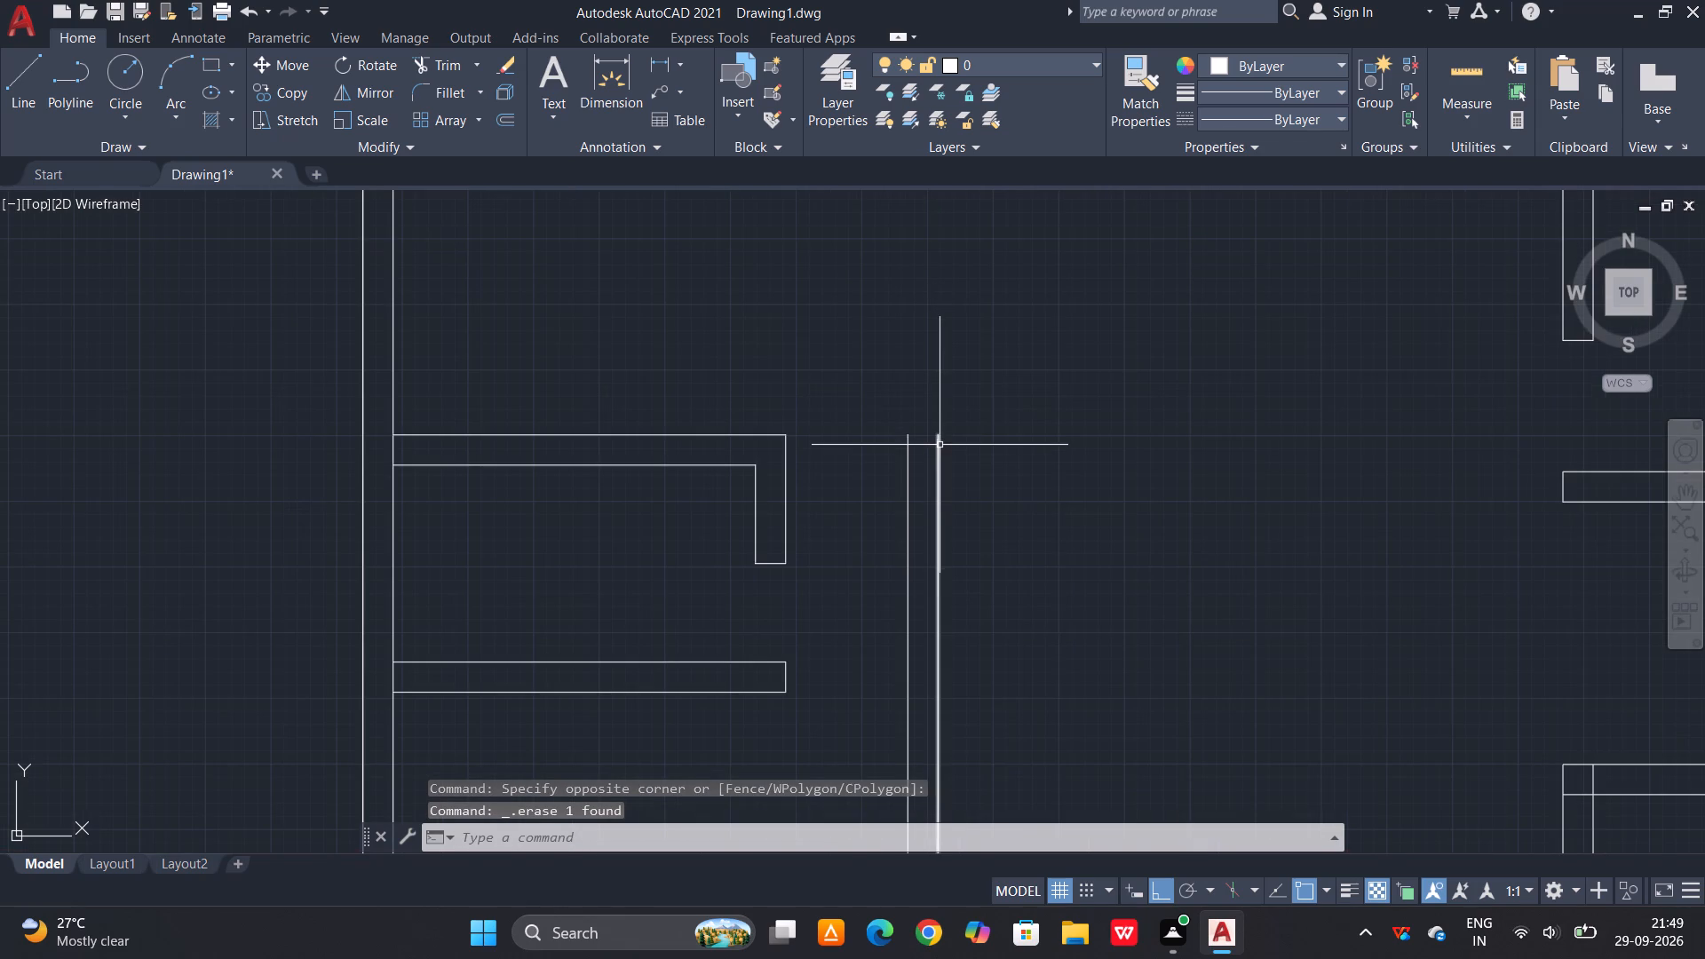
key(space)
click(940, 434)
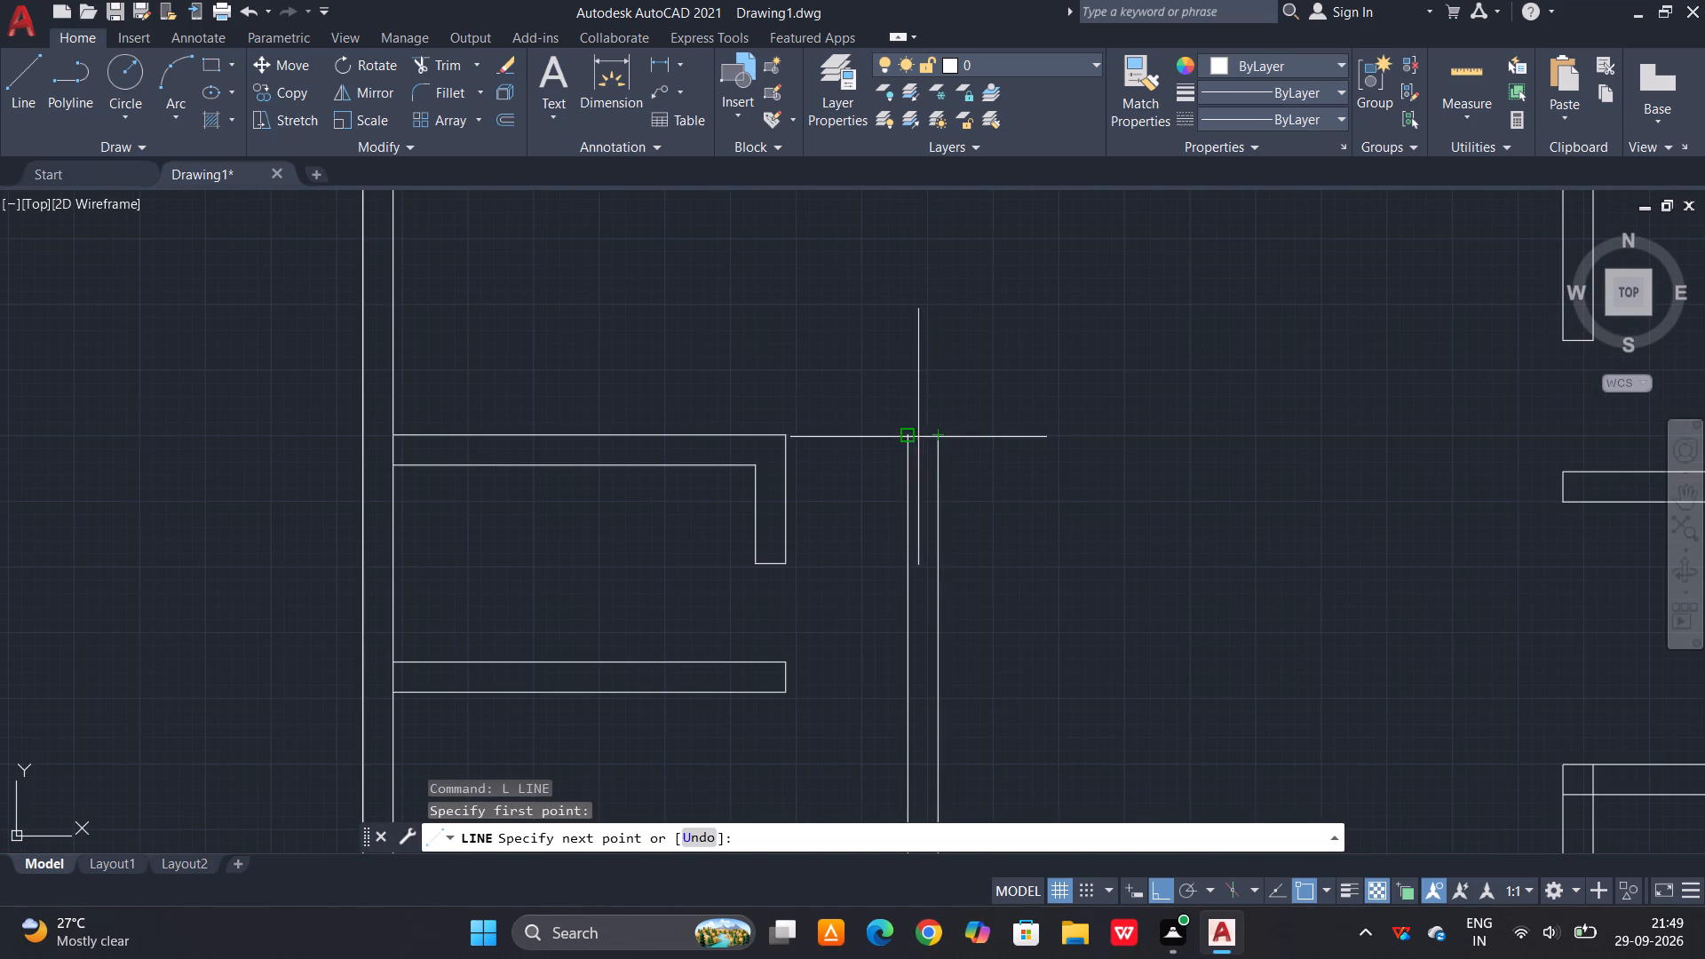
click(912, 437)
key(space)
Trim the bottom wall lines extending past the new vertical wall and clean up the inner lines at their corner.
scroll(951, 270, down, 2)
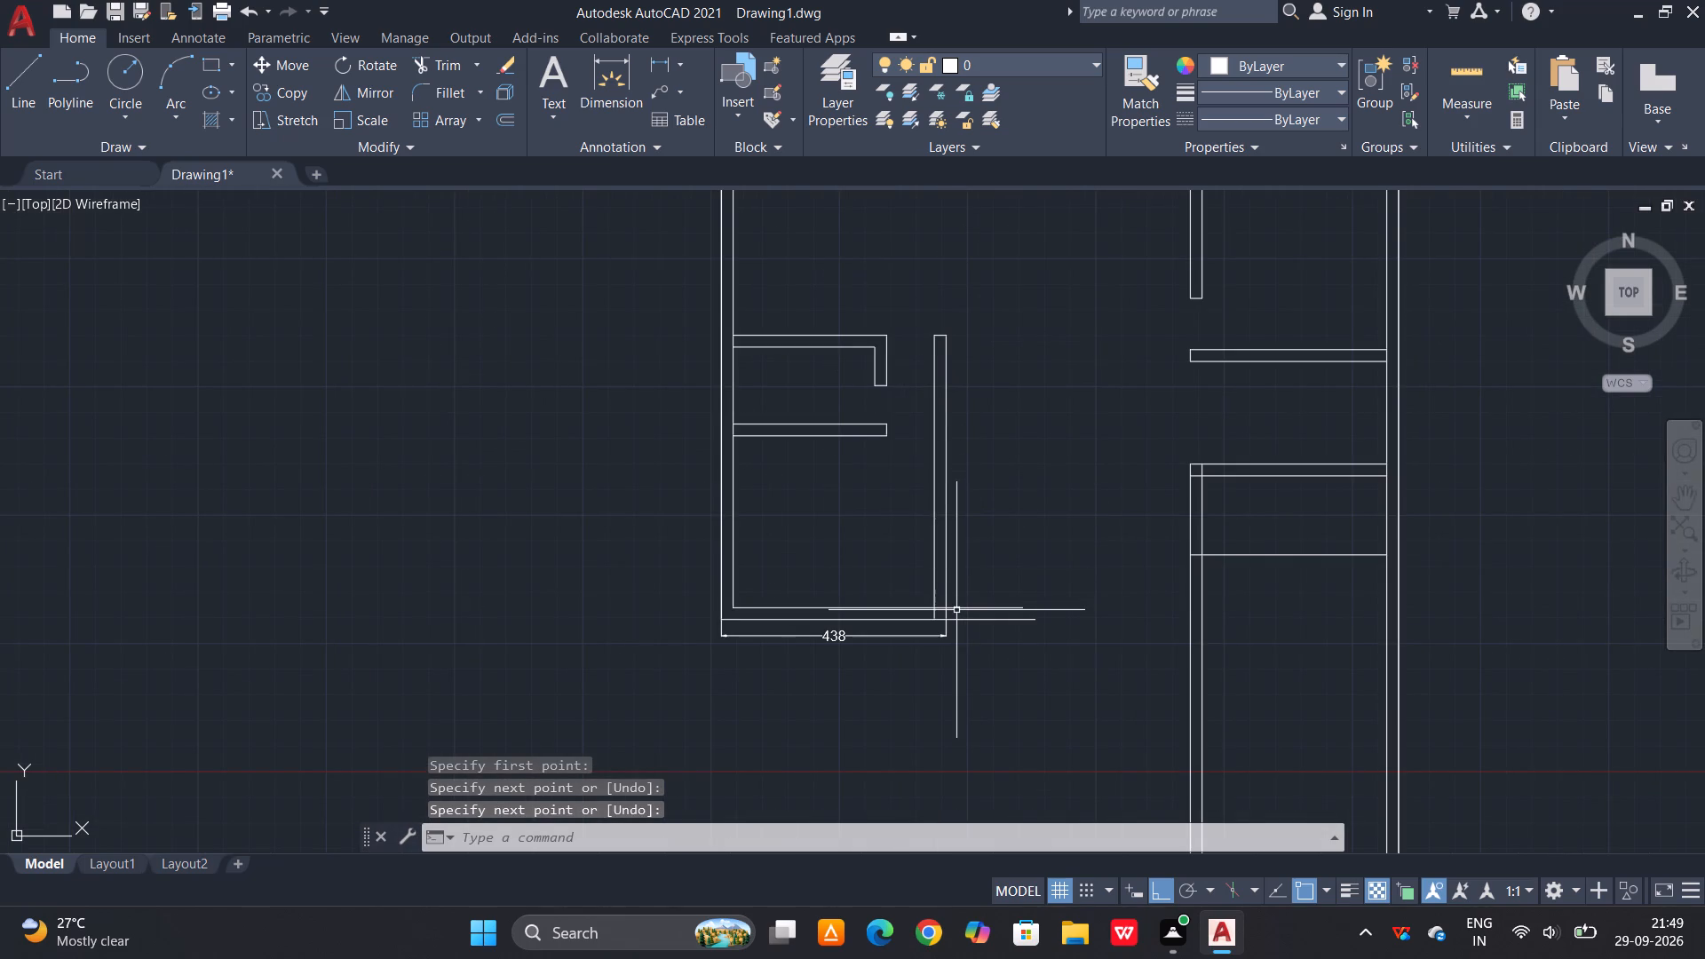
key(t)
key(r)
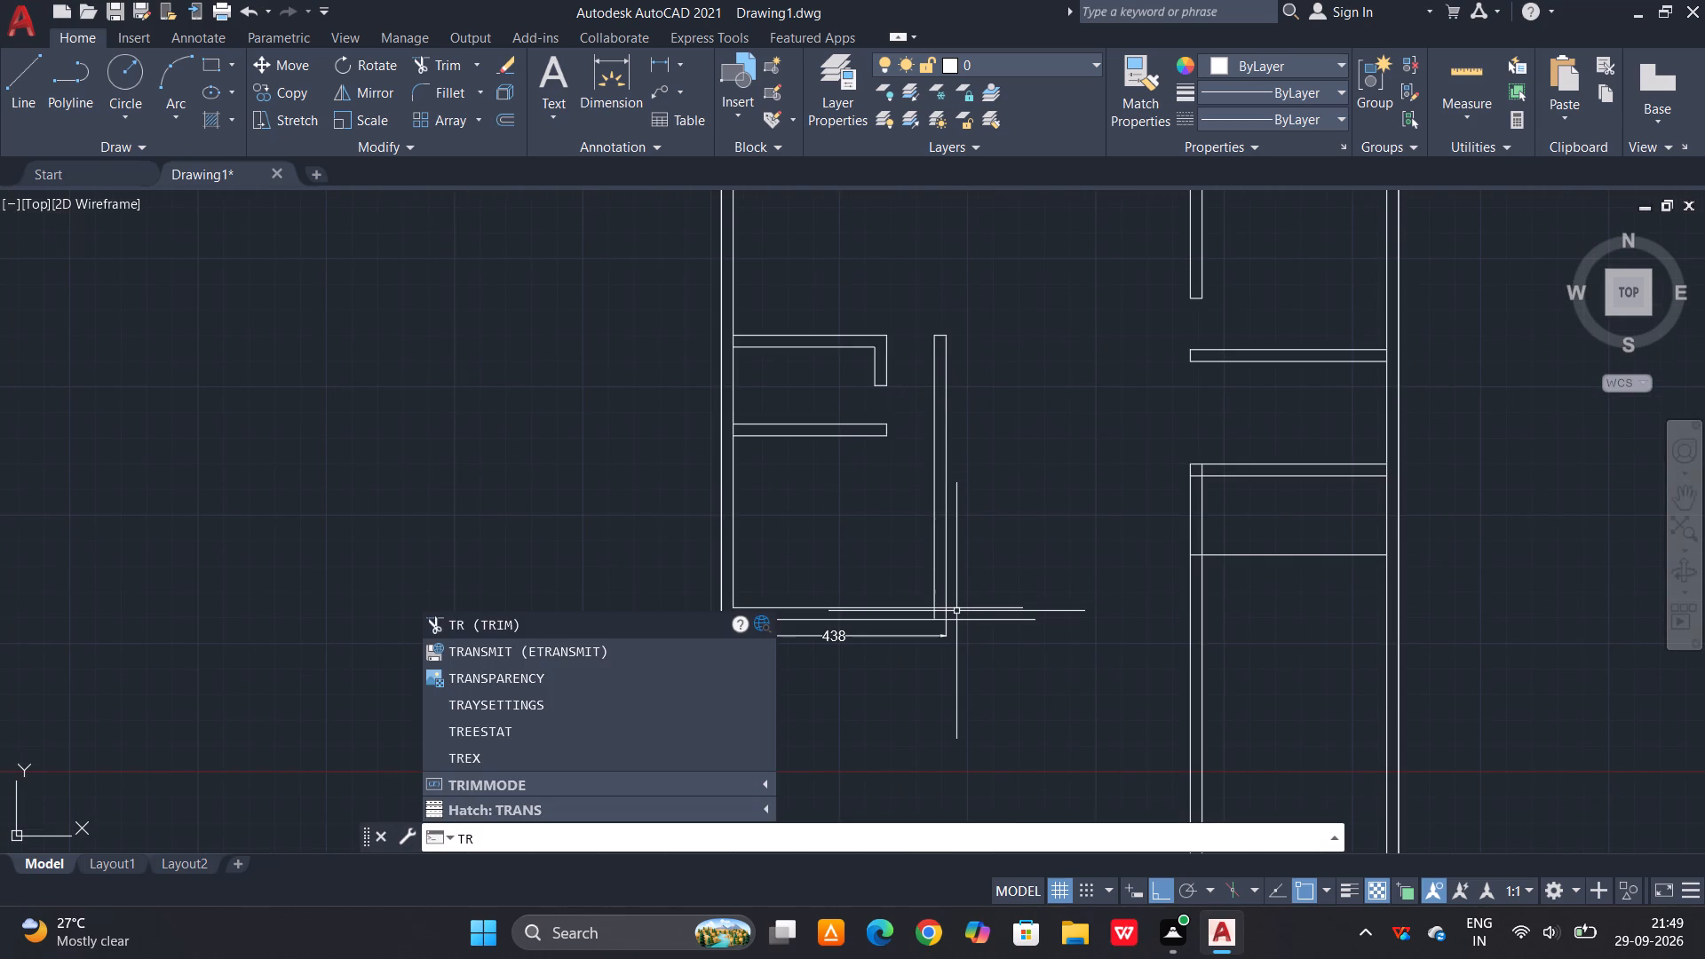
key(space)
key(space)
drag(978, 586, 979, 603)
click(958, 639)
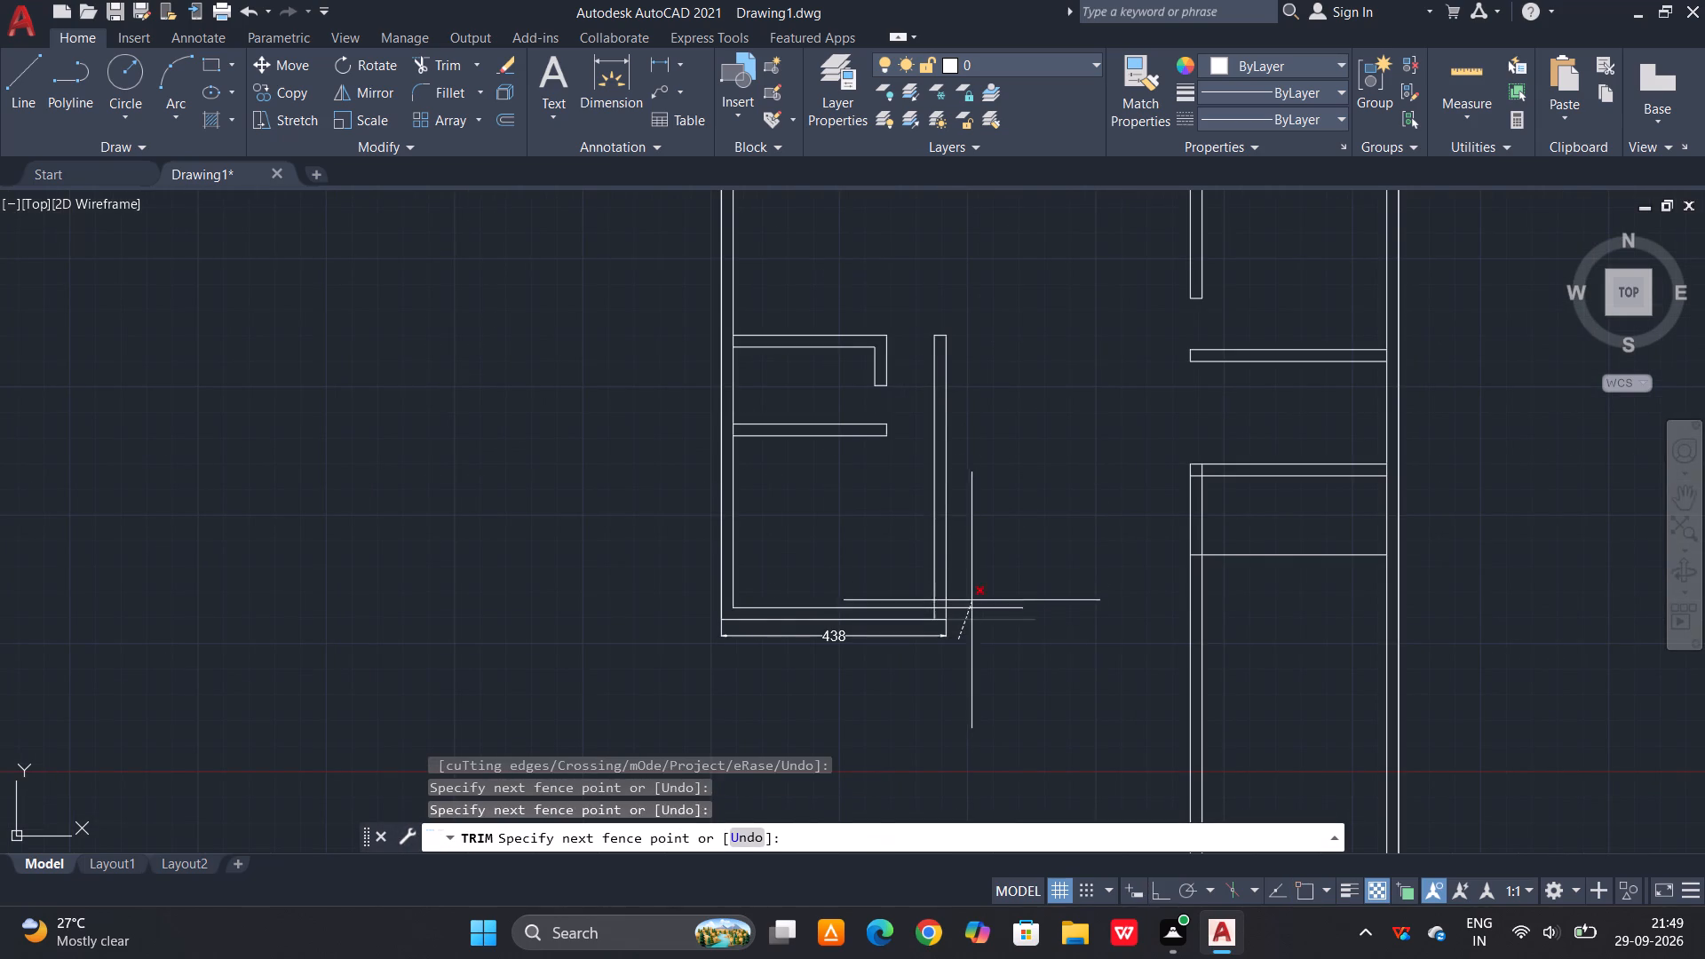
click(980, 565)
scroll(932, 615, up, 2)
click(949, 577)
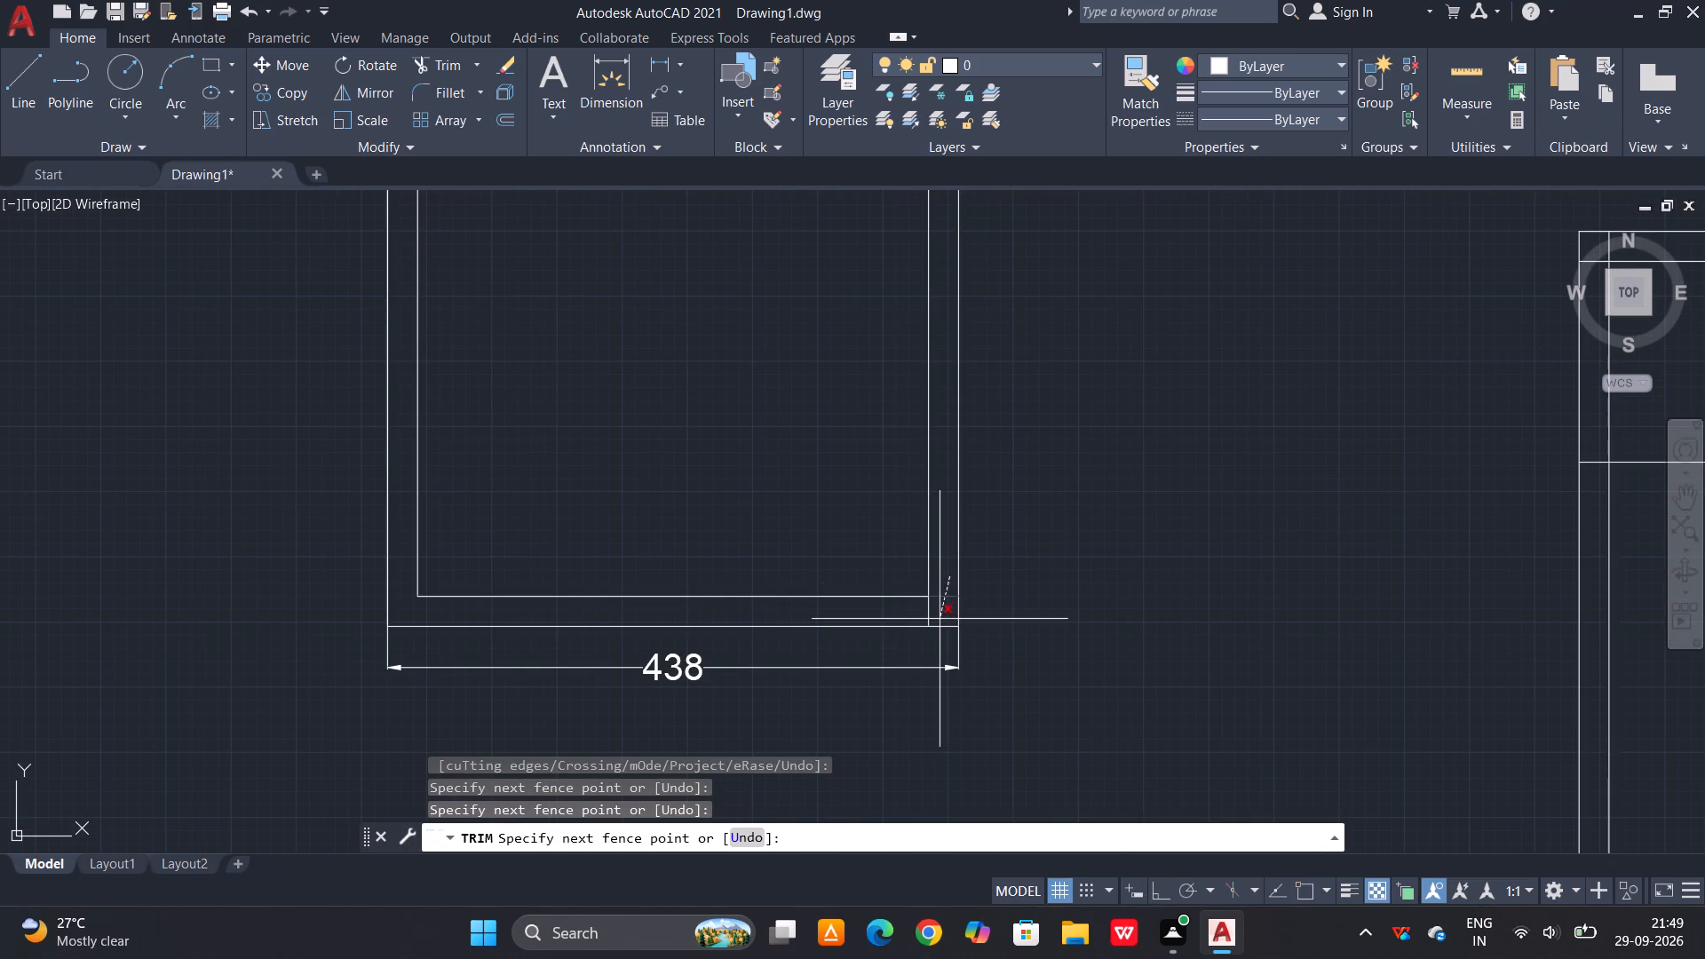
click(940, 614)
click(927, 617)
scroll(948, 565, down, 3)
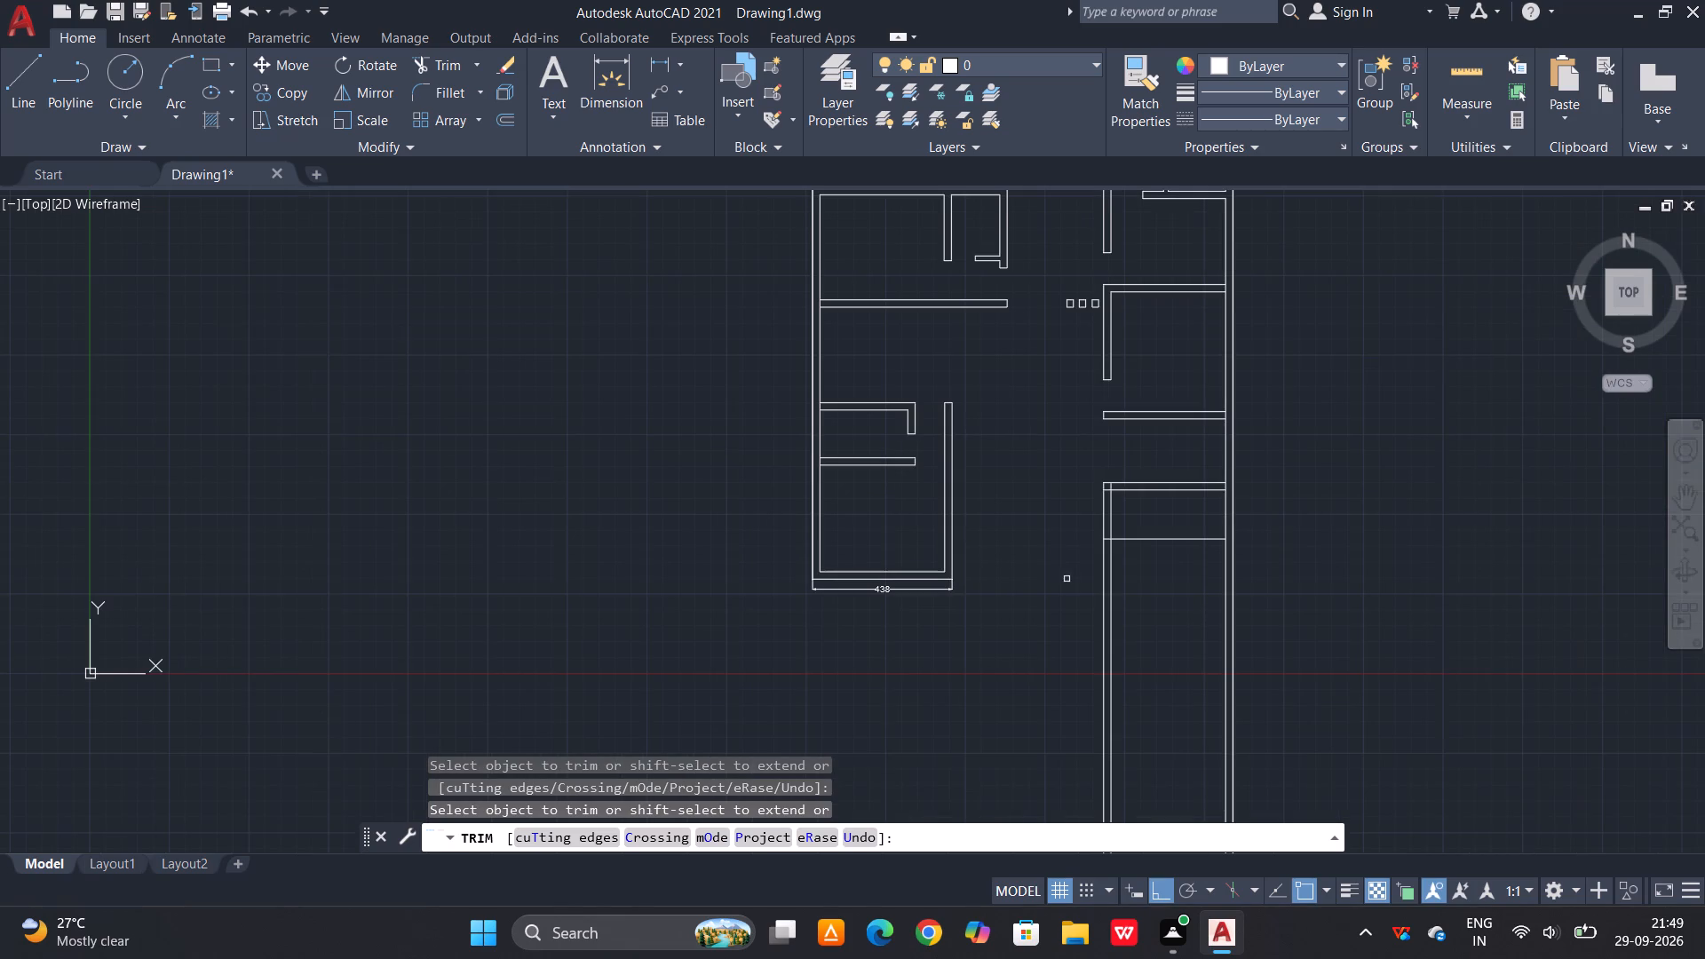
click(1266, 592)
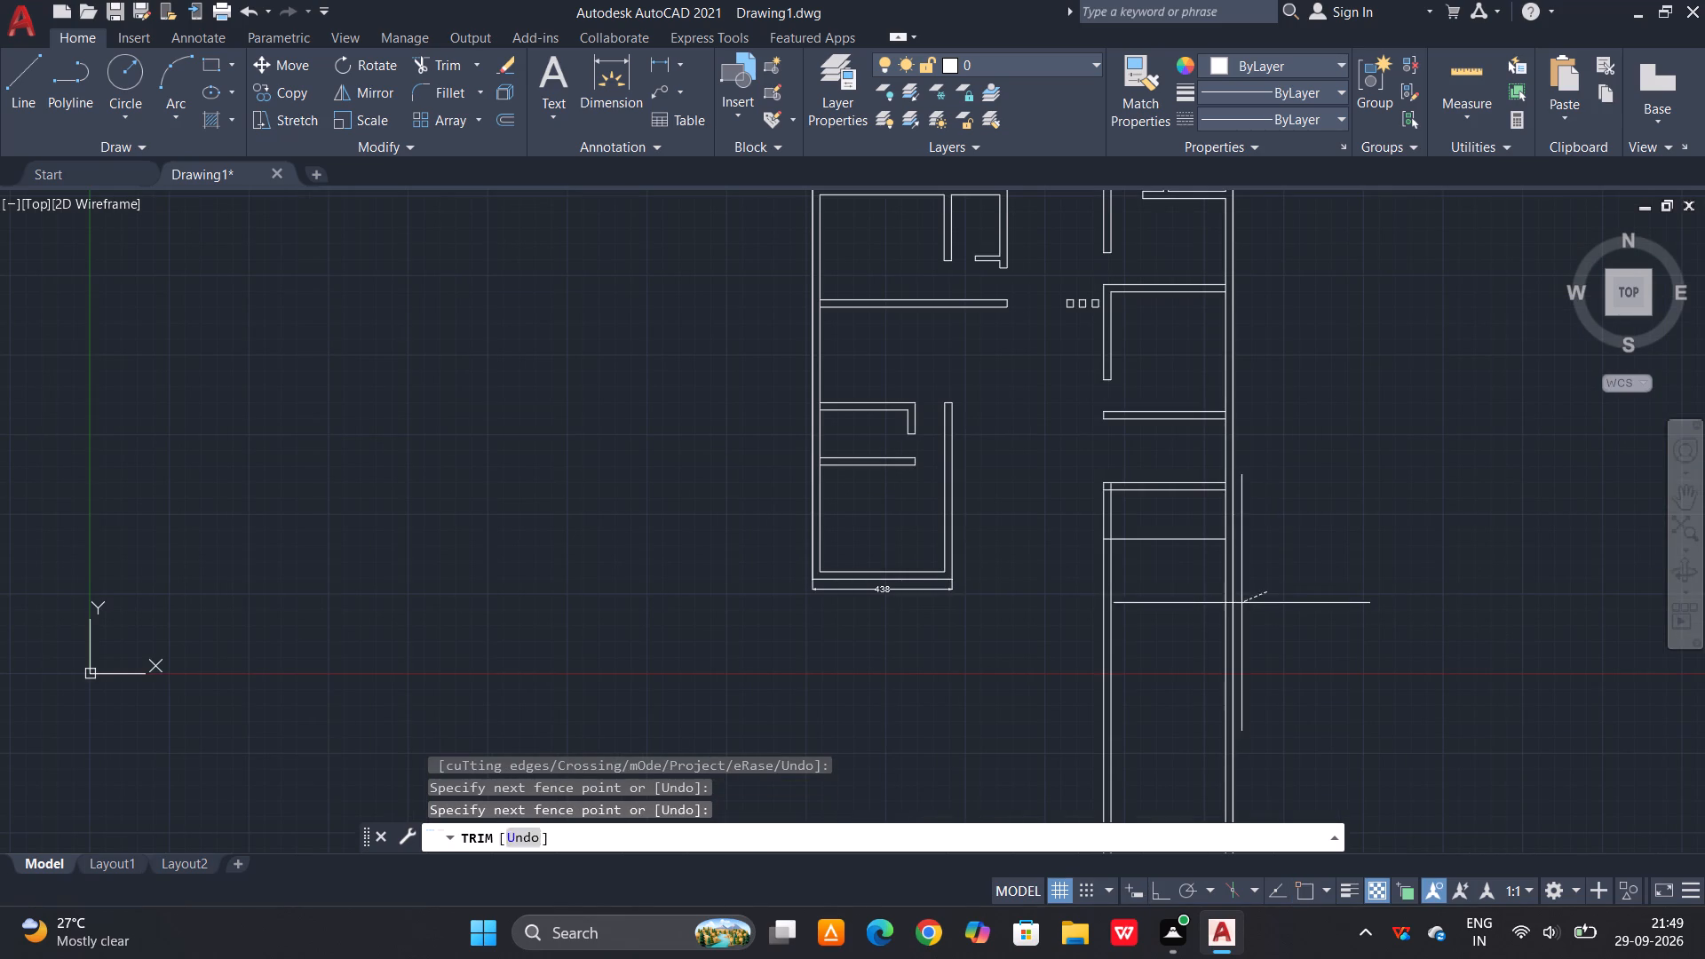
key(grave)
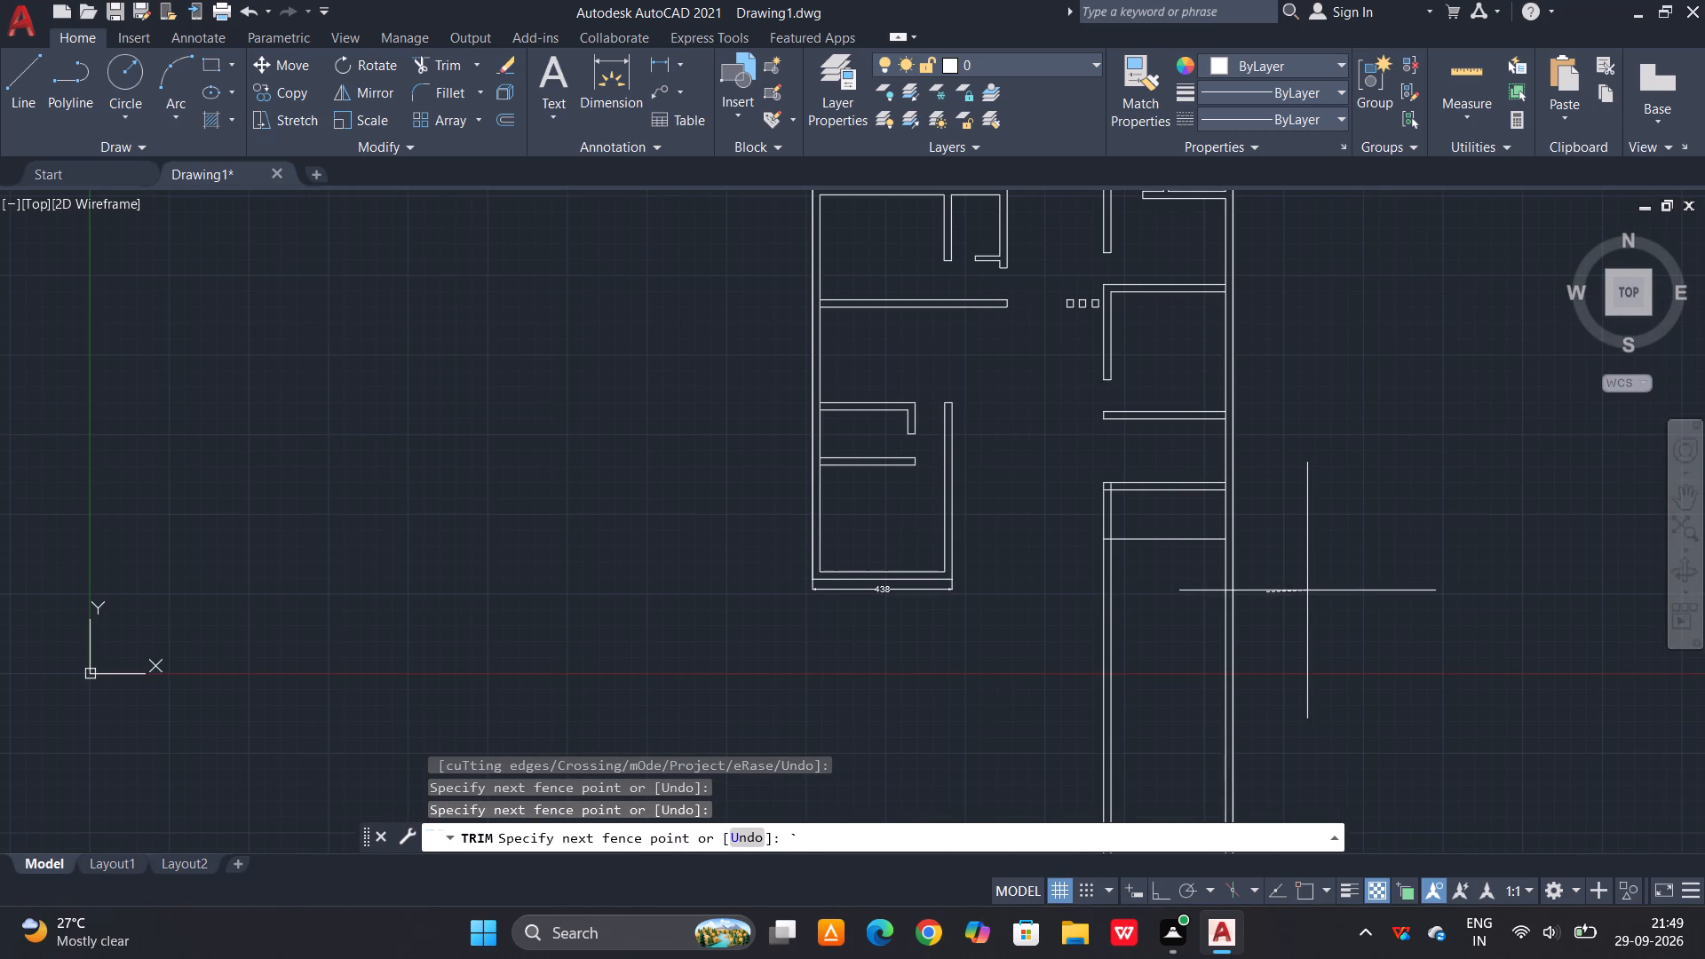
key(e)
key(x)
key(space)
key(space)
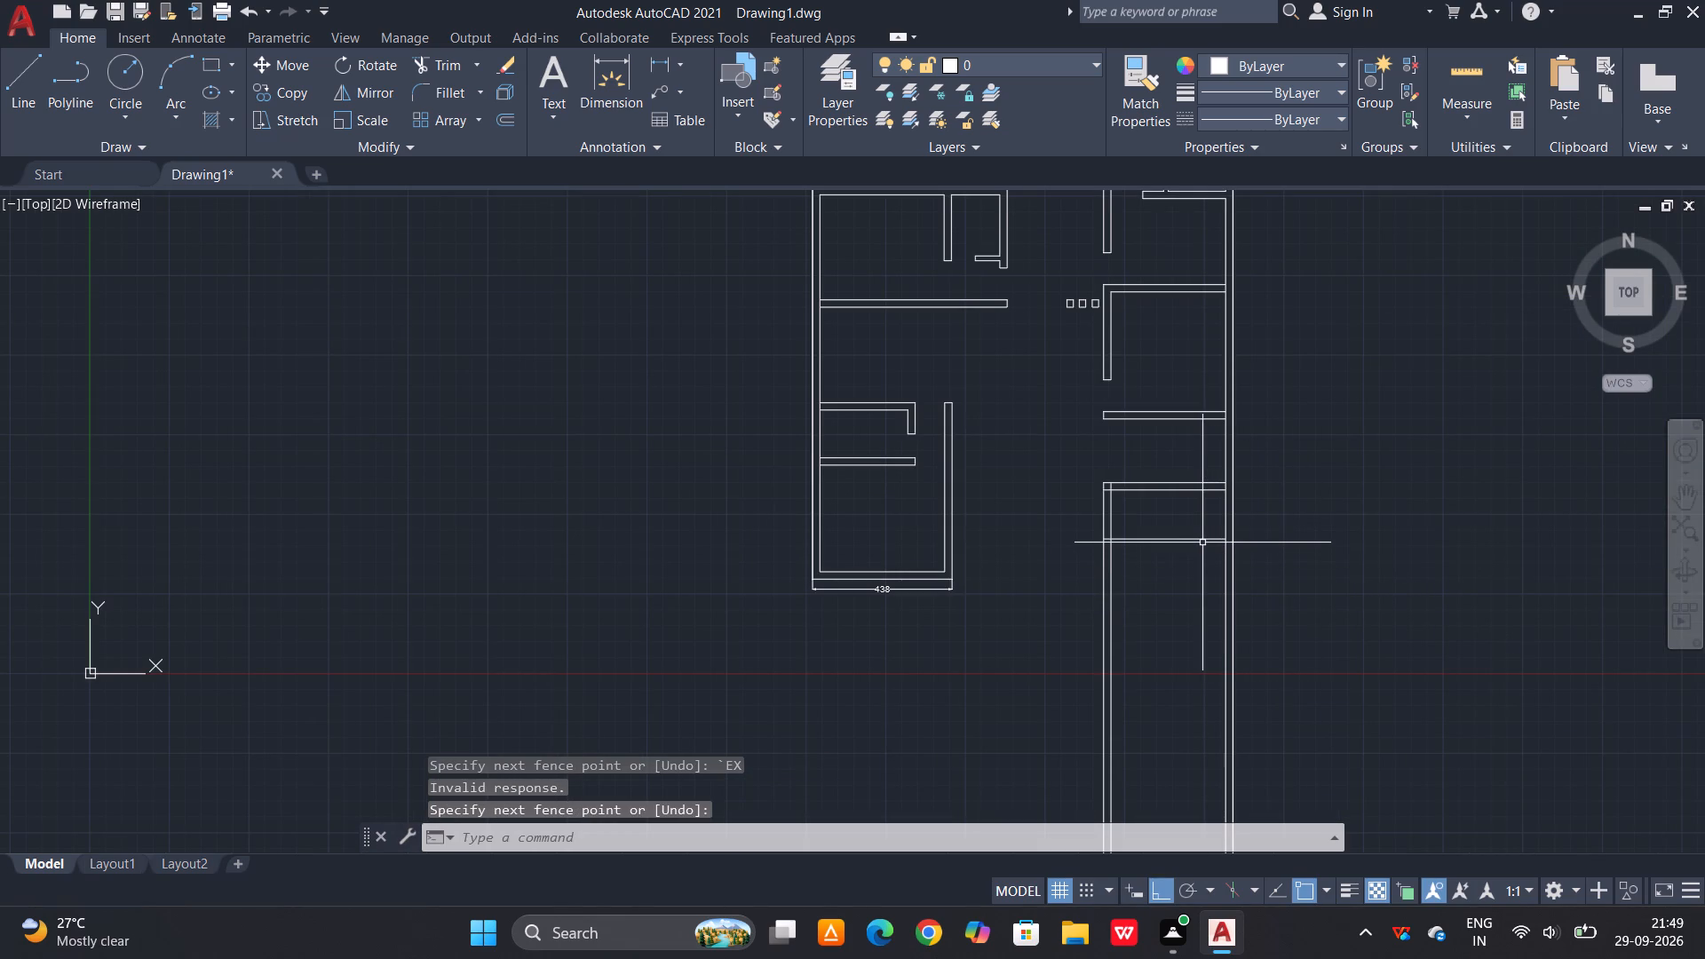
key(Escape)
Extend the lower-right room's lower horizontal line to the outer face of the plan's right wall.
text(EX)
key(space)
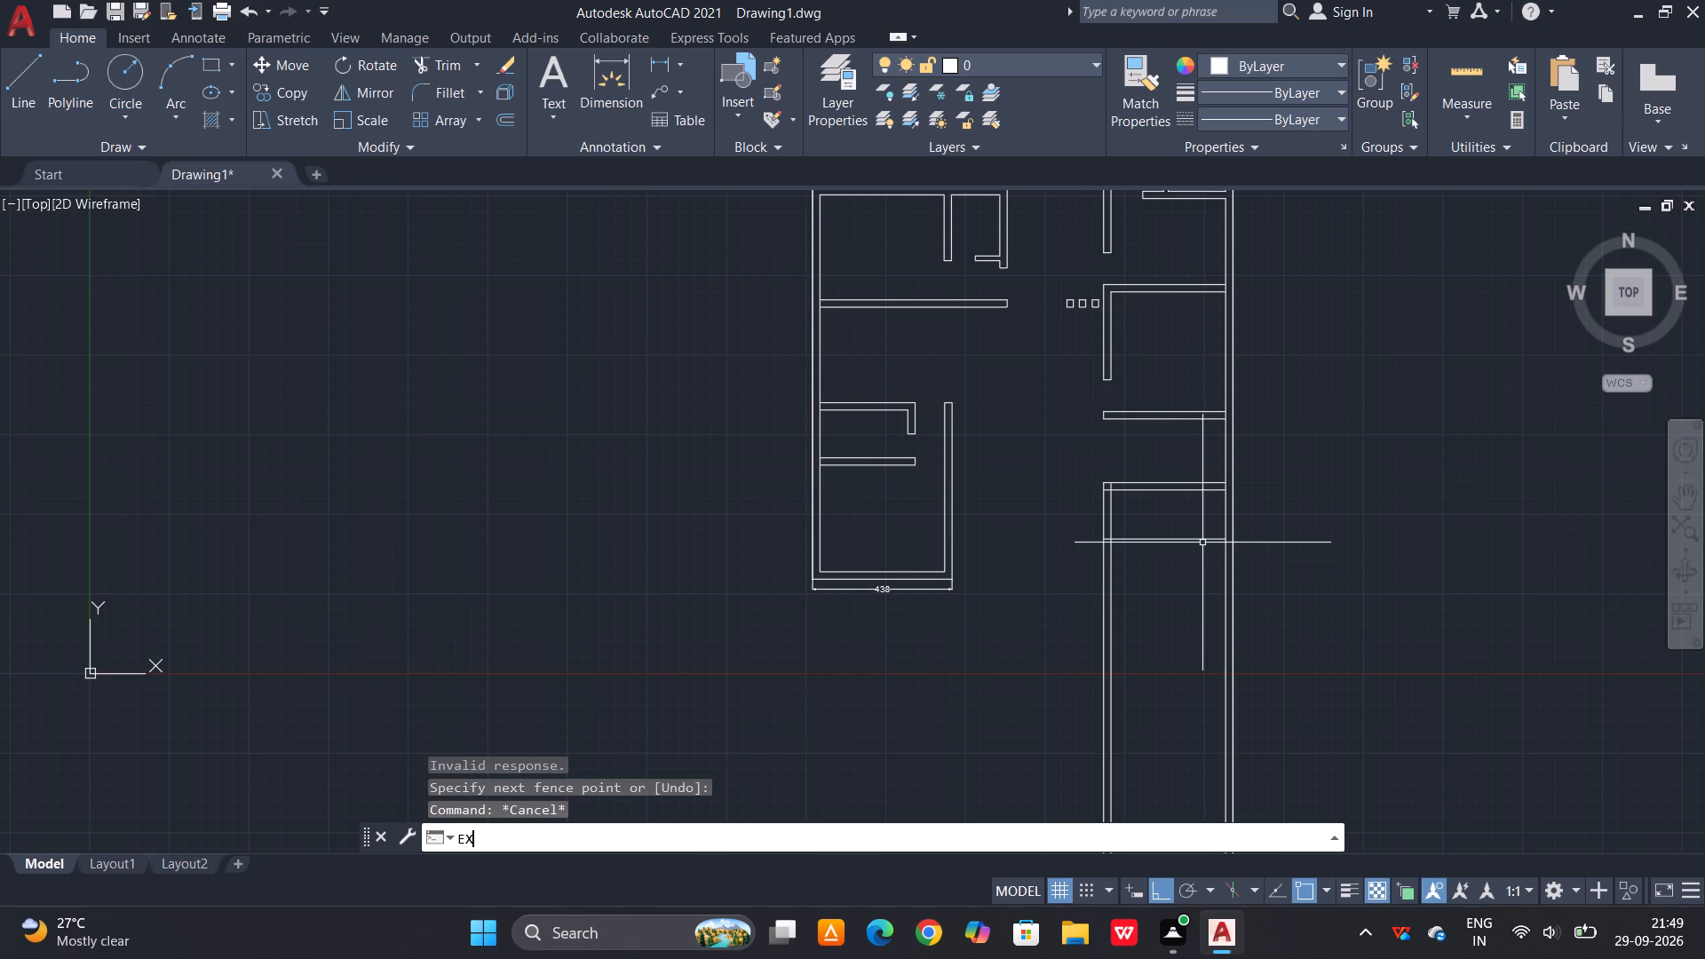
key(space)
click(1204, 541)
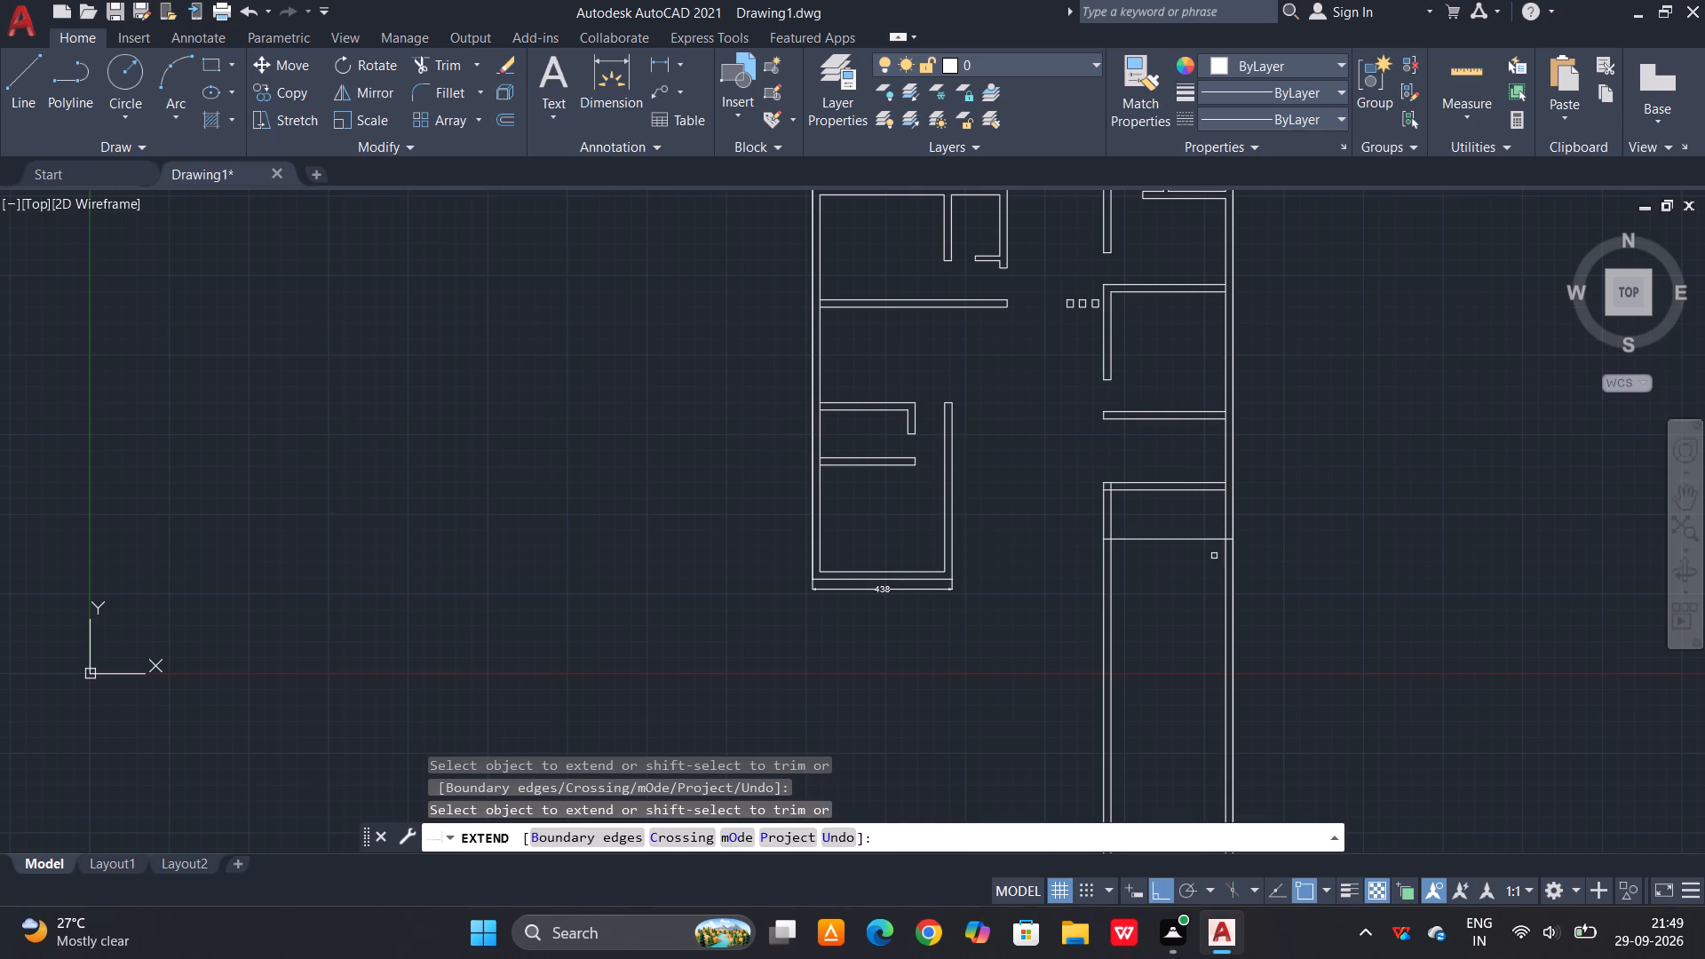
key(Escape)
key(Escape)
Trim all vertical wall lines of the lower-right room that run below its lower horizontal line.
text(TR)
key(space)
key(space)
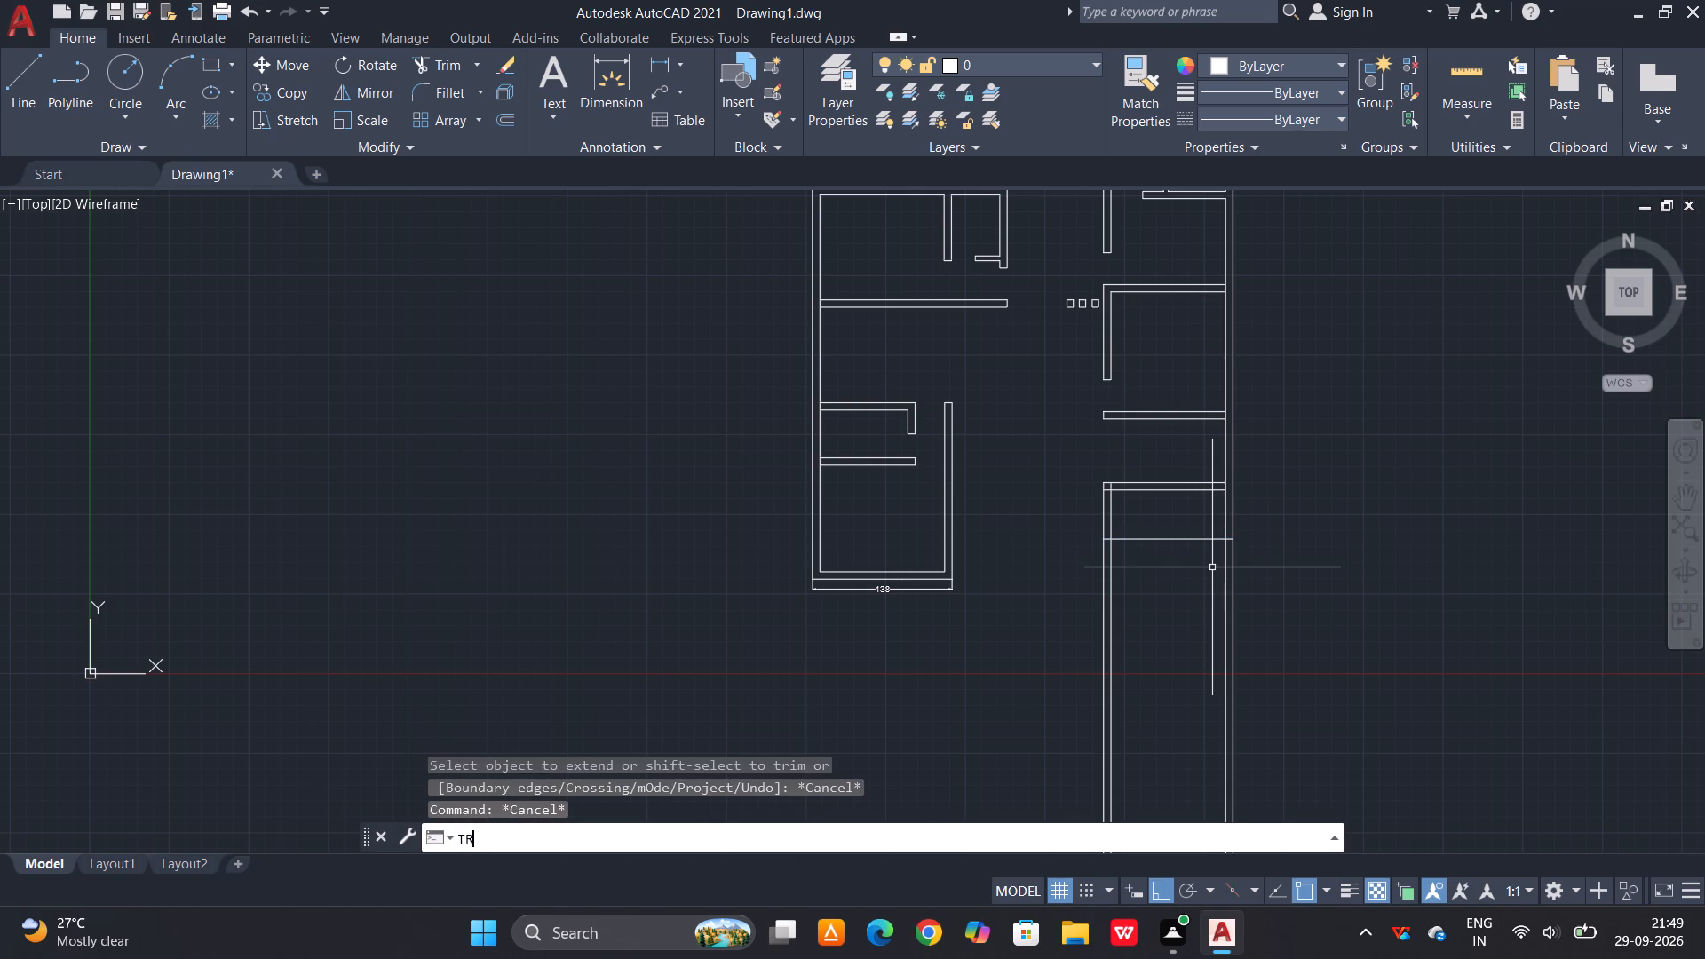
click(1246, 570)
click(1078, 590)
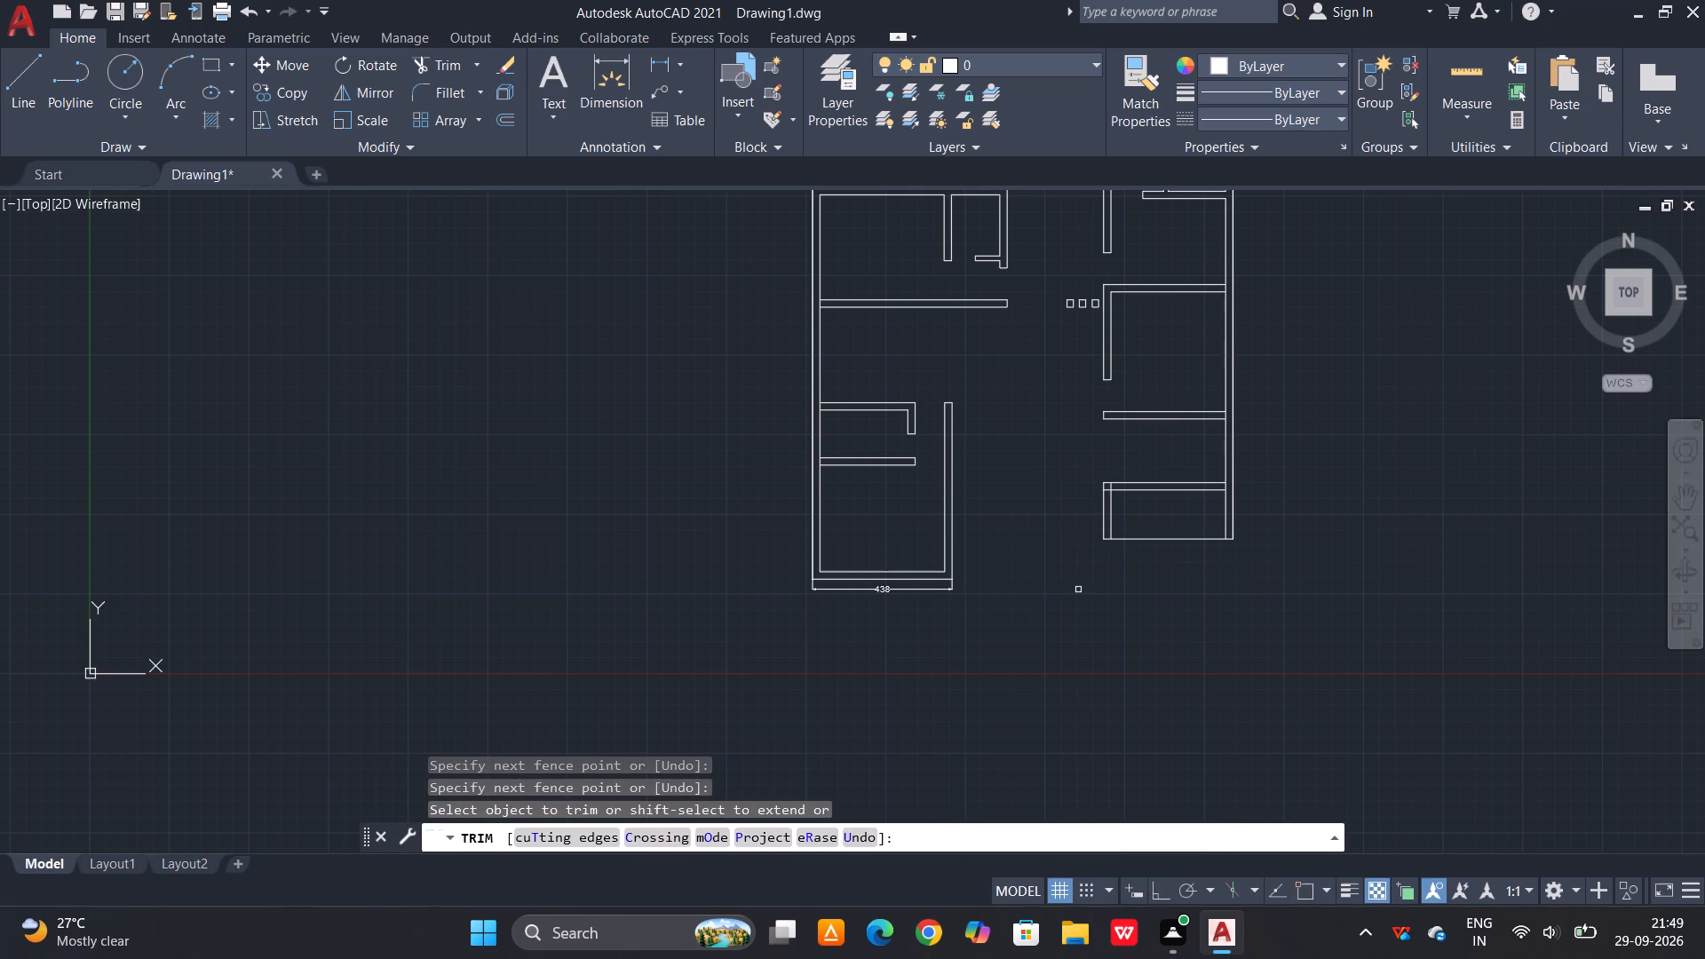
key(Escape)
key(Escape)
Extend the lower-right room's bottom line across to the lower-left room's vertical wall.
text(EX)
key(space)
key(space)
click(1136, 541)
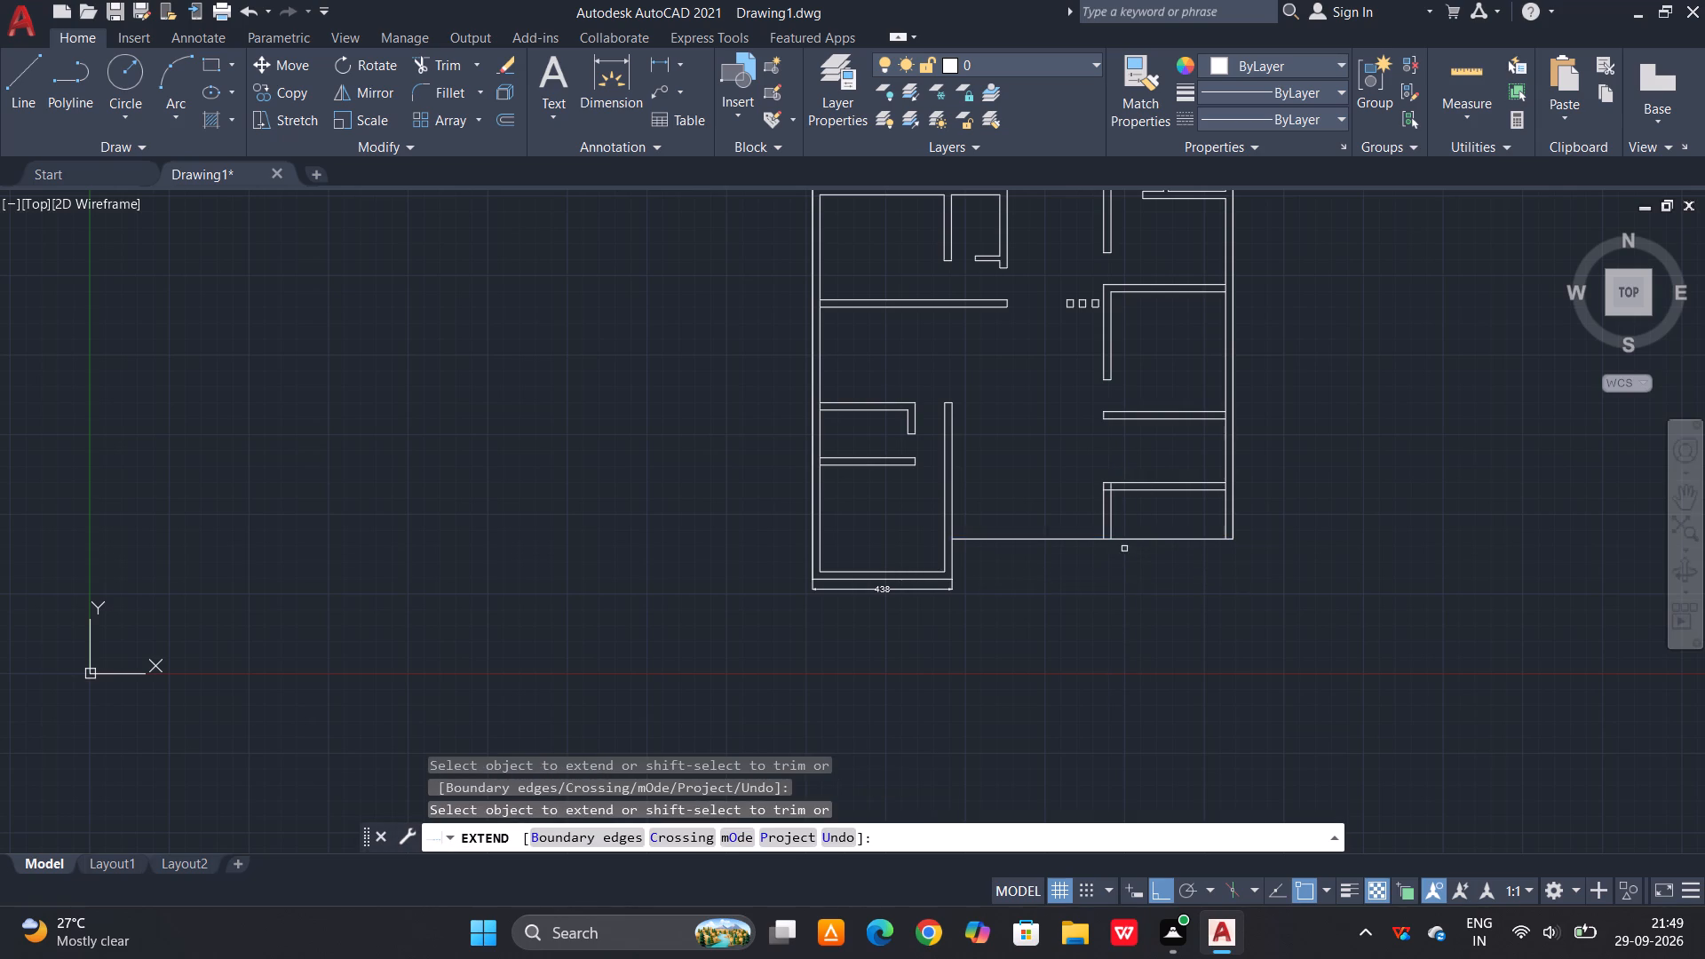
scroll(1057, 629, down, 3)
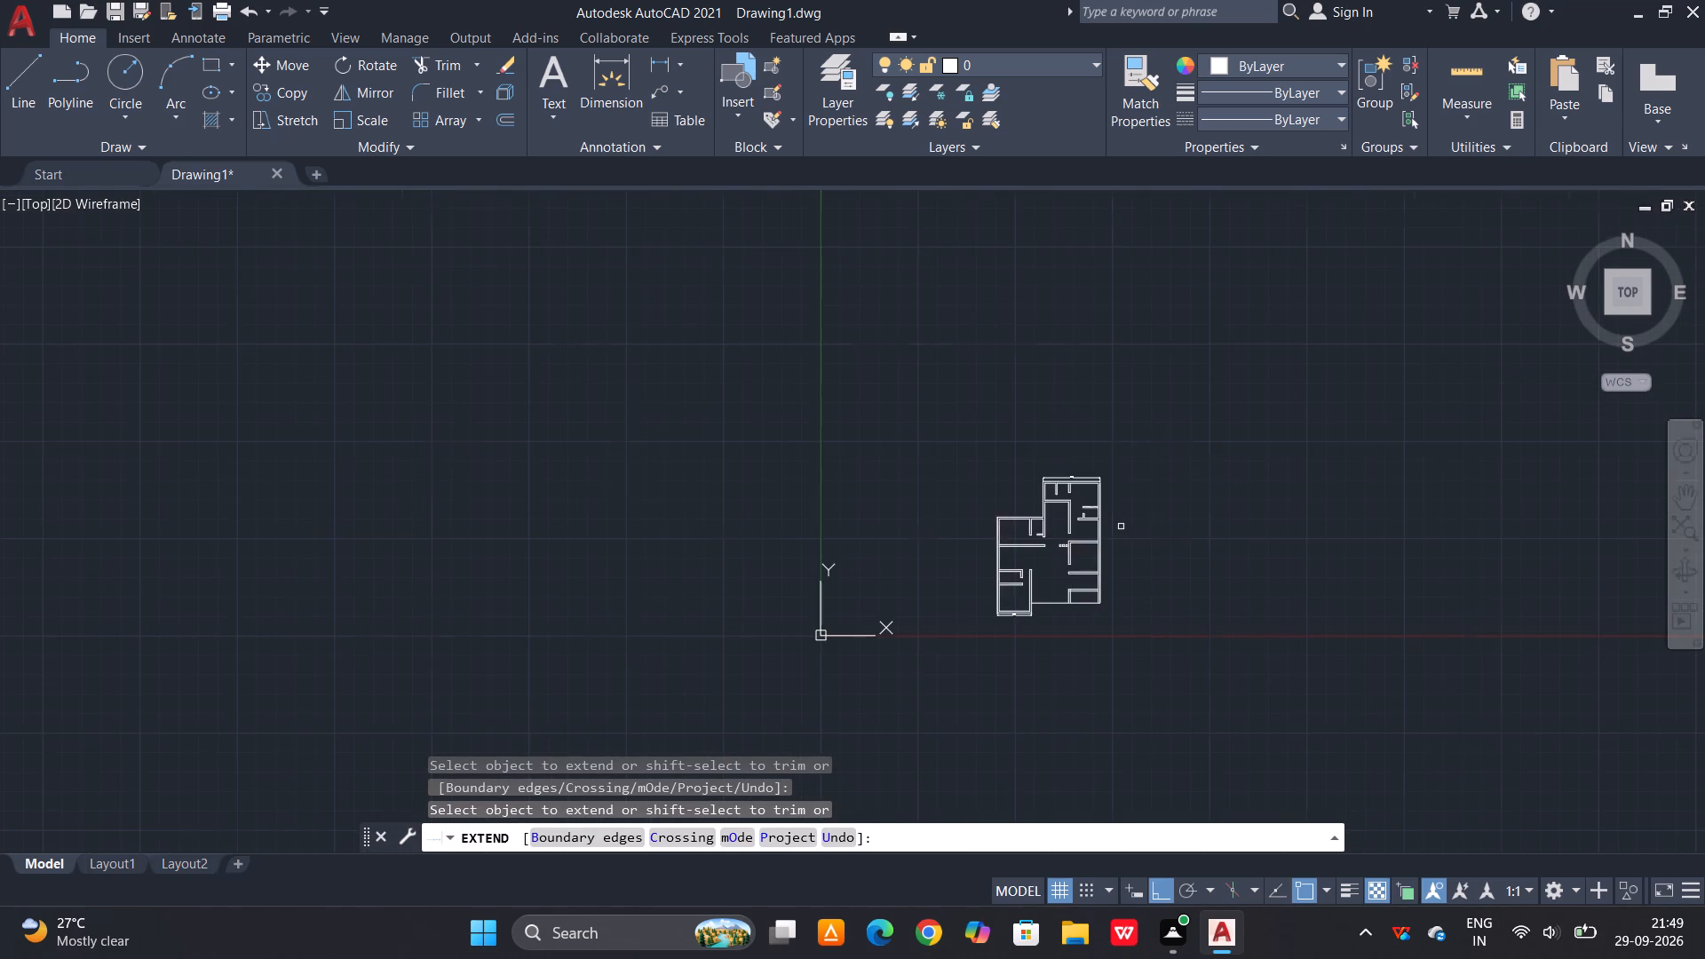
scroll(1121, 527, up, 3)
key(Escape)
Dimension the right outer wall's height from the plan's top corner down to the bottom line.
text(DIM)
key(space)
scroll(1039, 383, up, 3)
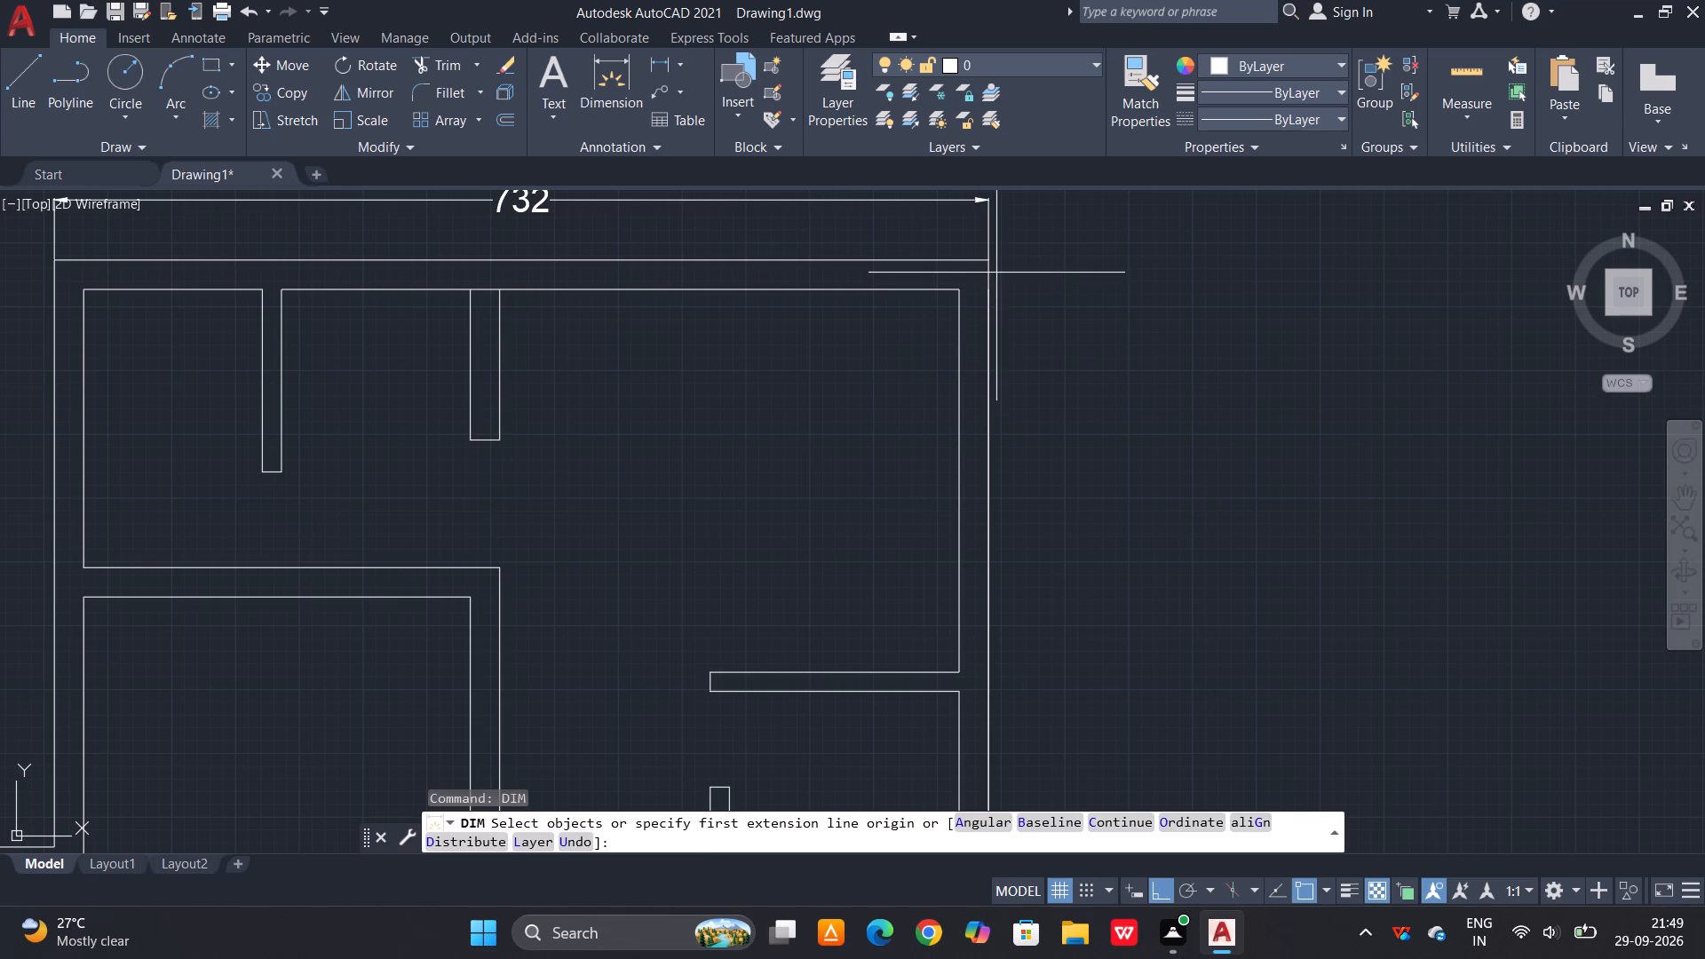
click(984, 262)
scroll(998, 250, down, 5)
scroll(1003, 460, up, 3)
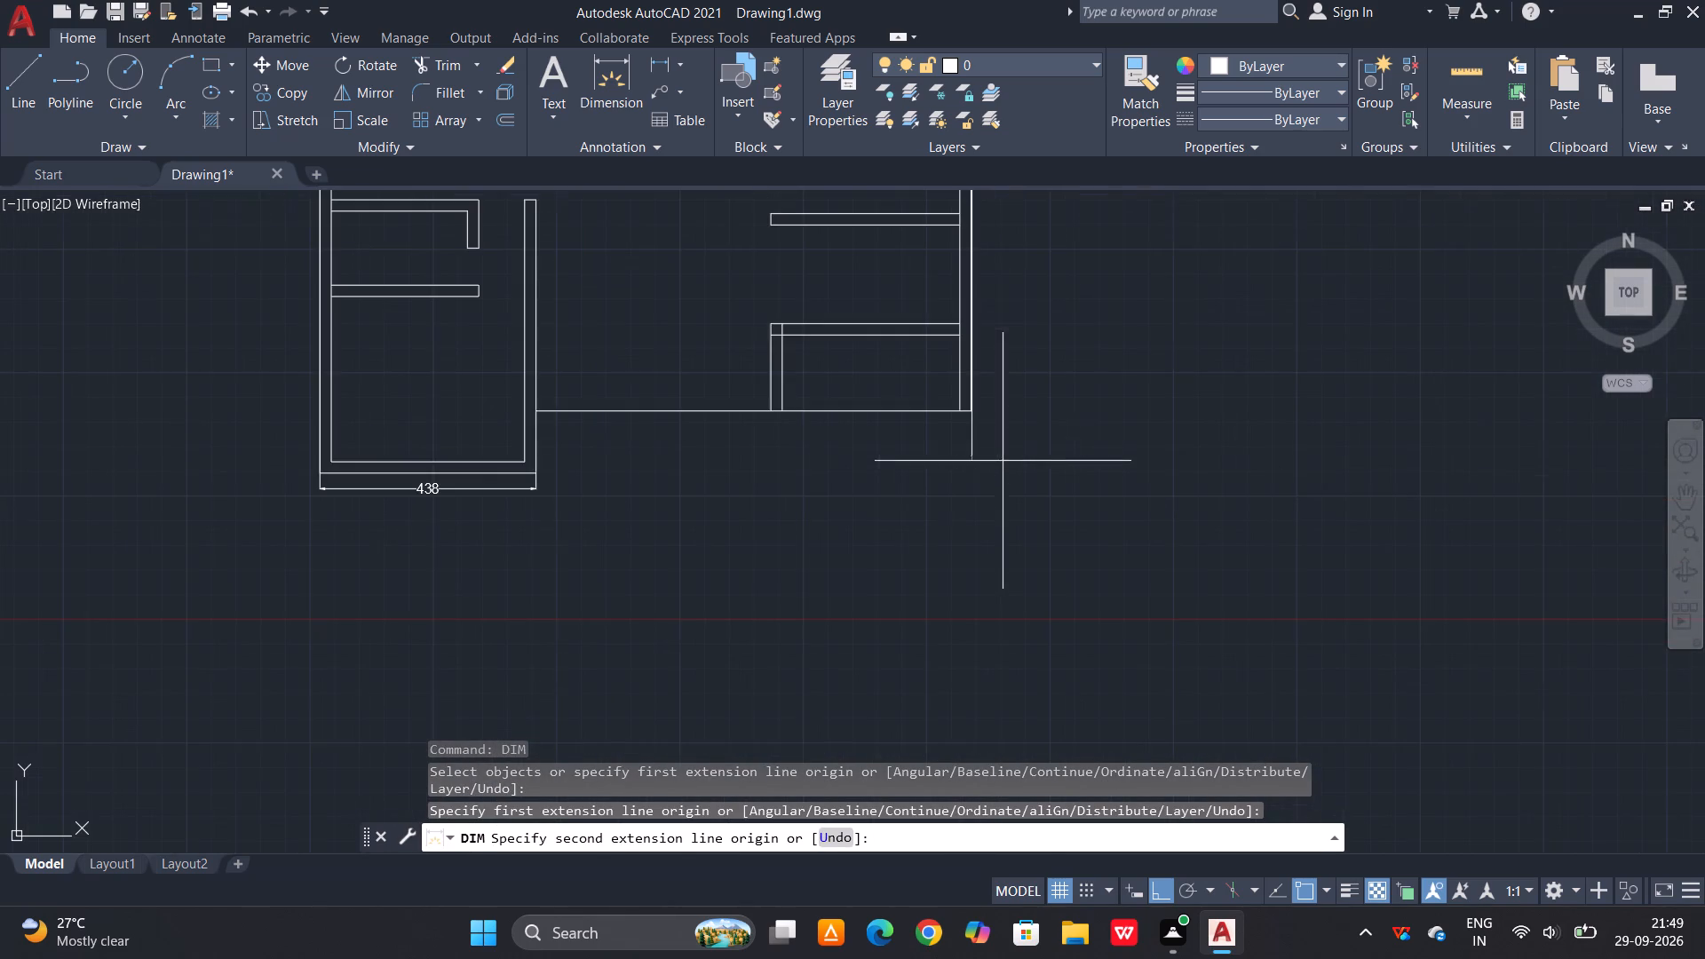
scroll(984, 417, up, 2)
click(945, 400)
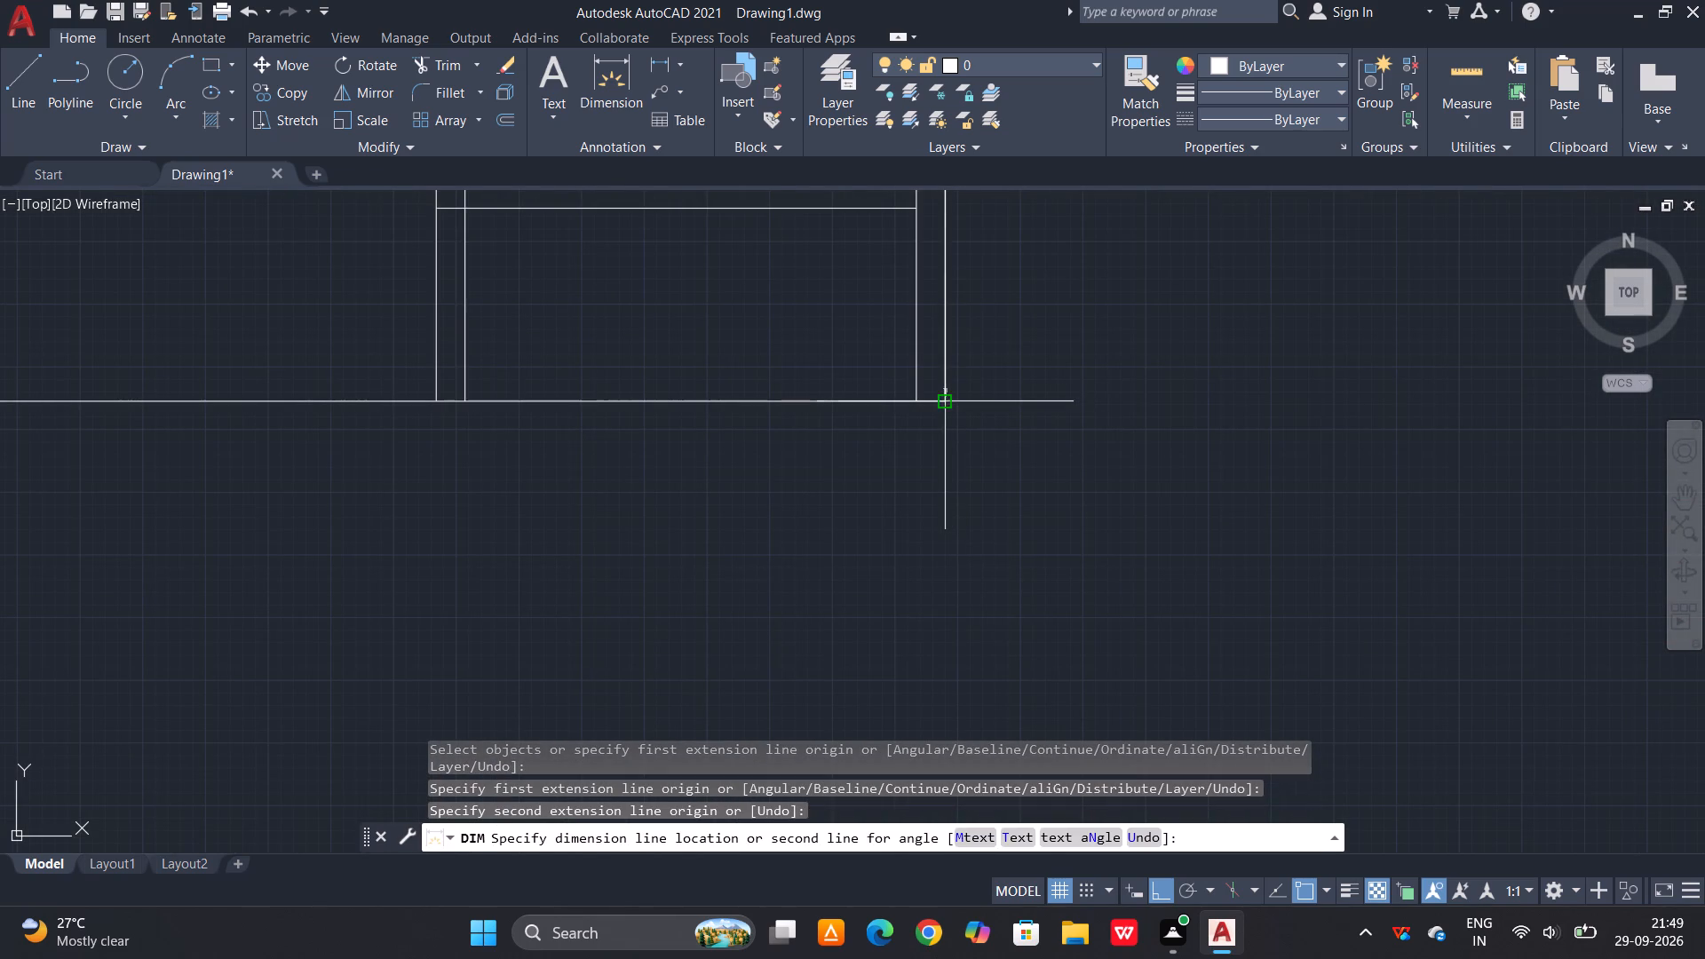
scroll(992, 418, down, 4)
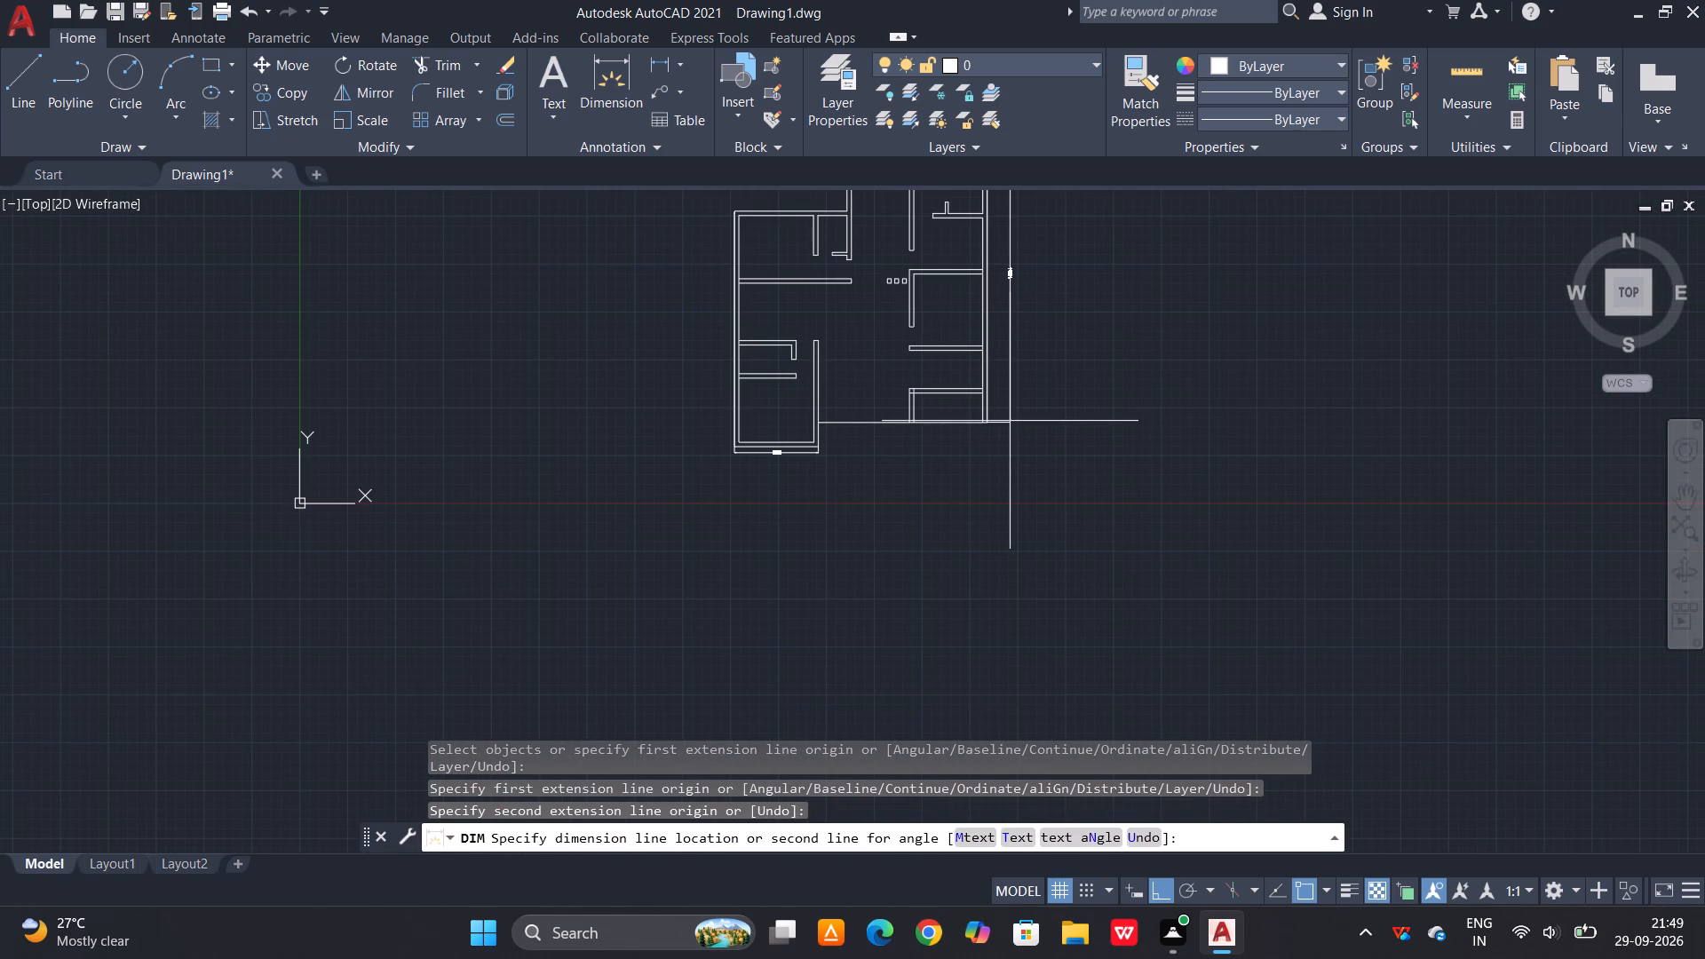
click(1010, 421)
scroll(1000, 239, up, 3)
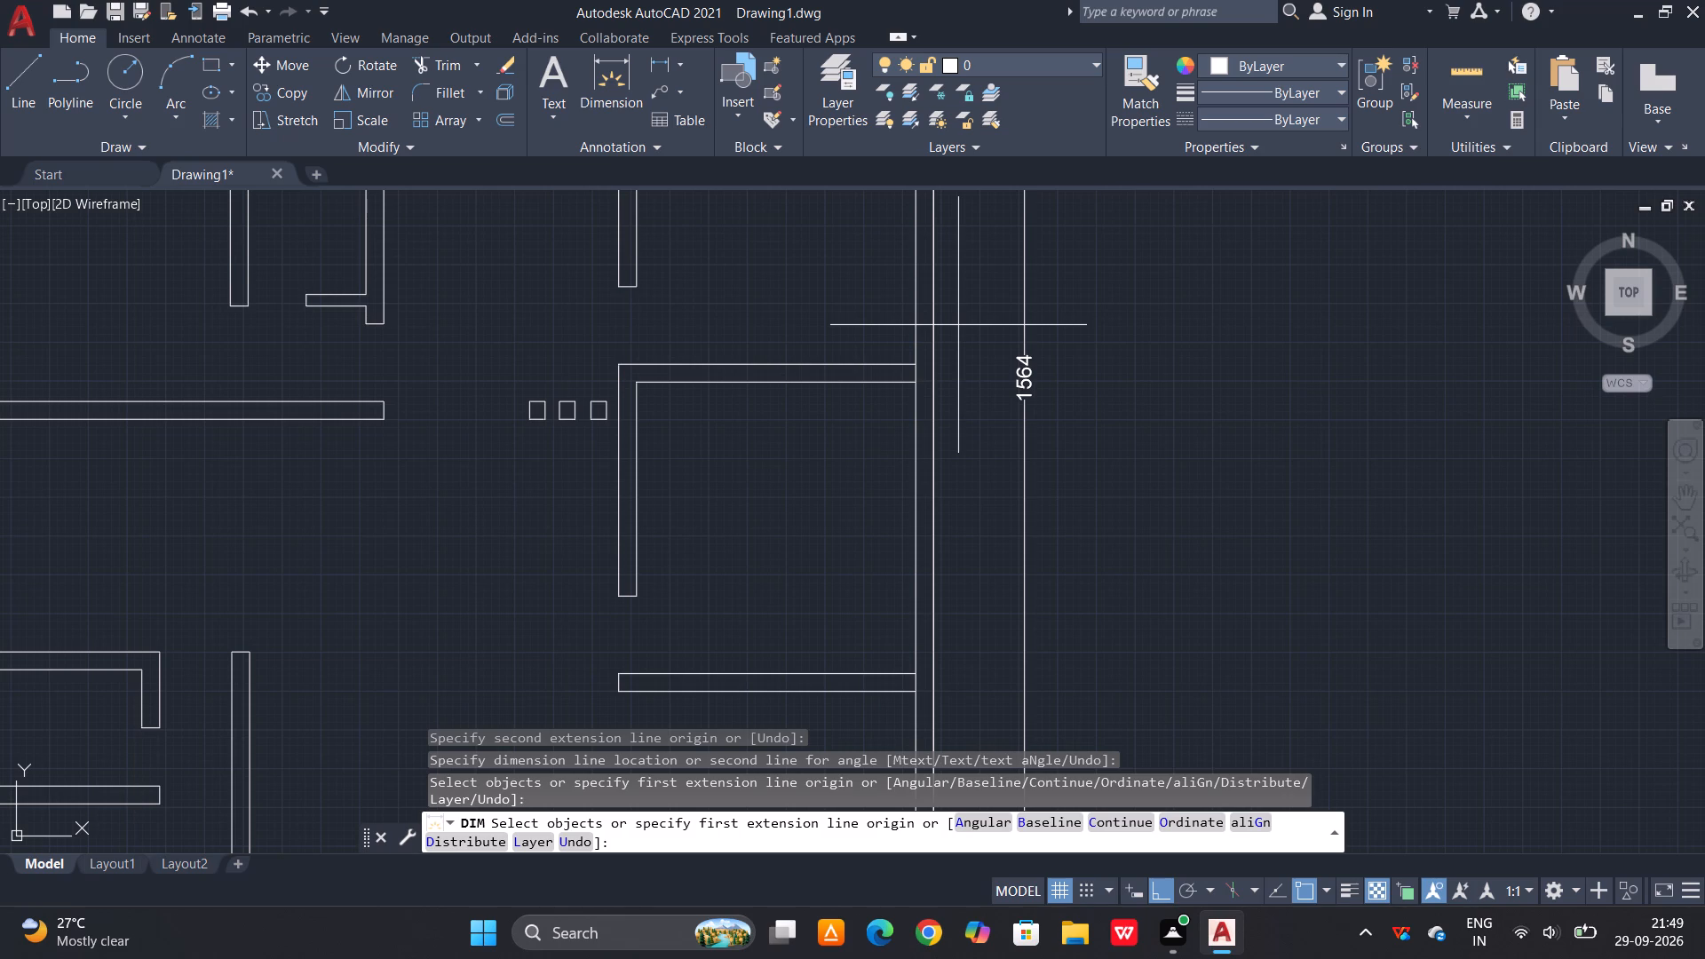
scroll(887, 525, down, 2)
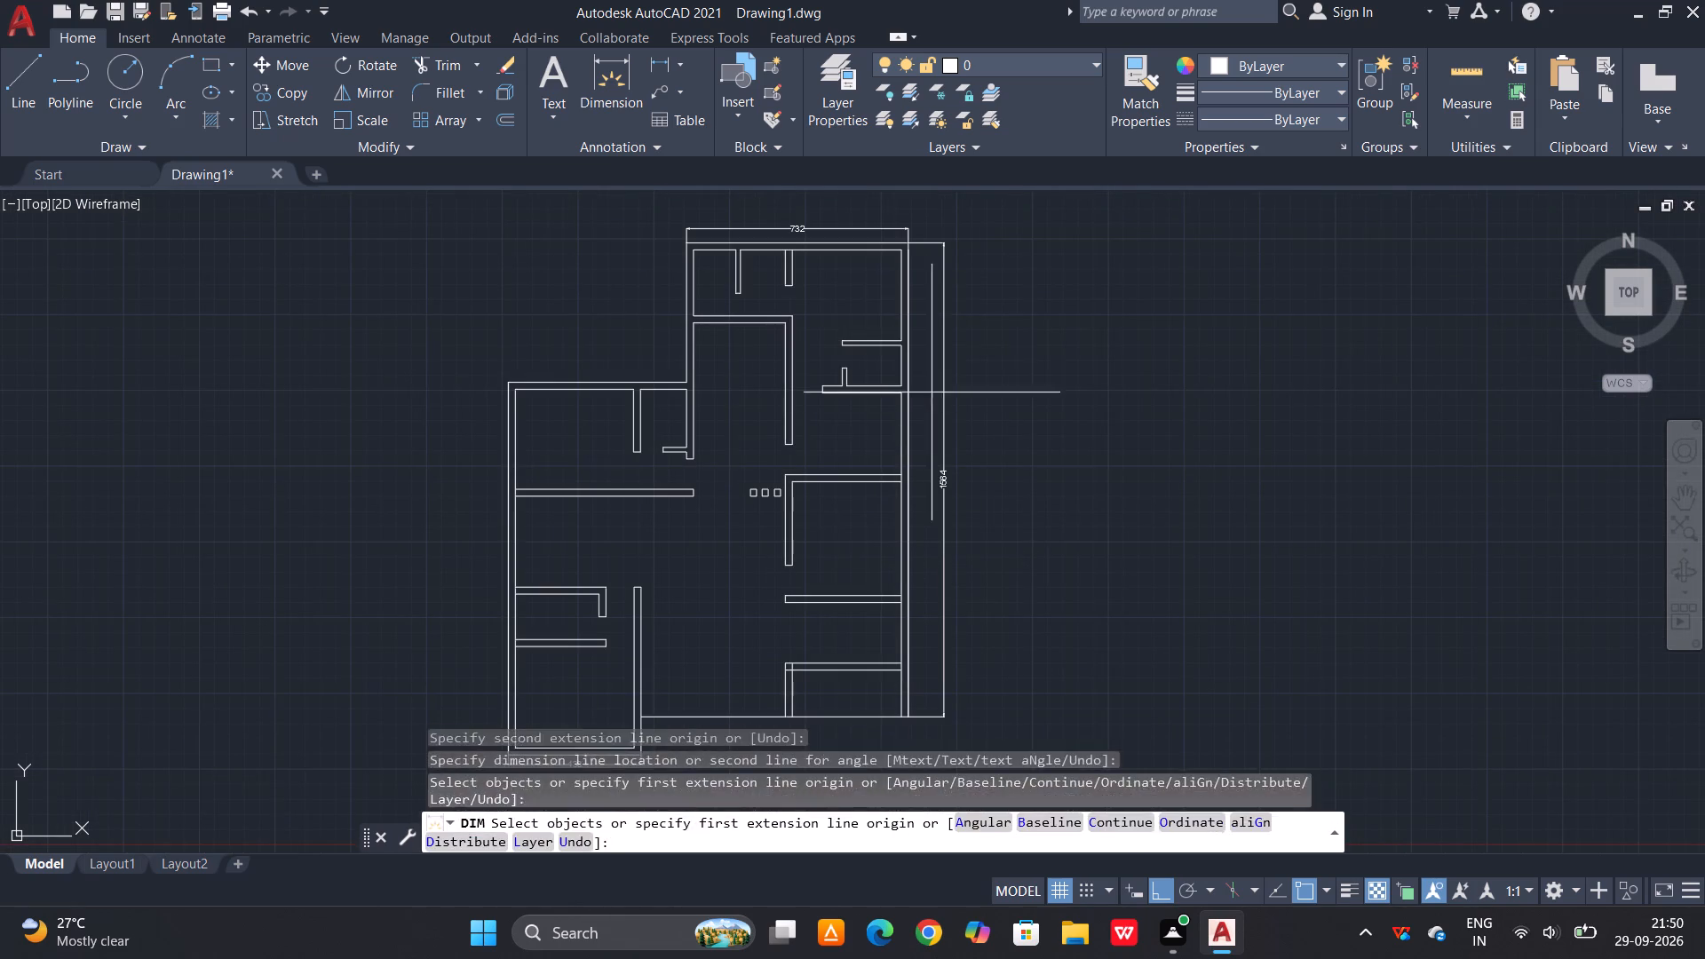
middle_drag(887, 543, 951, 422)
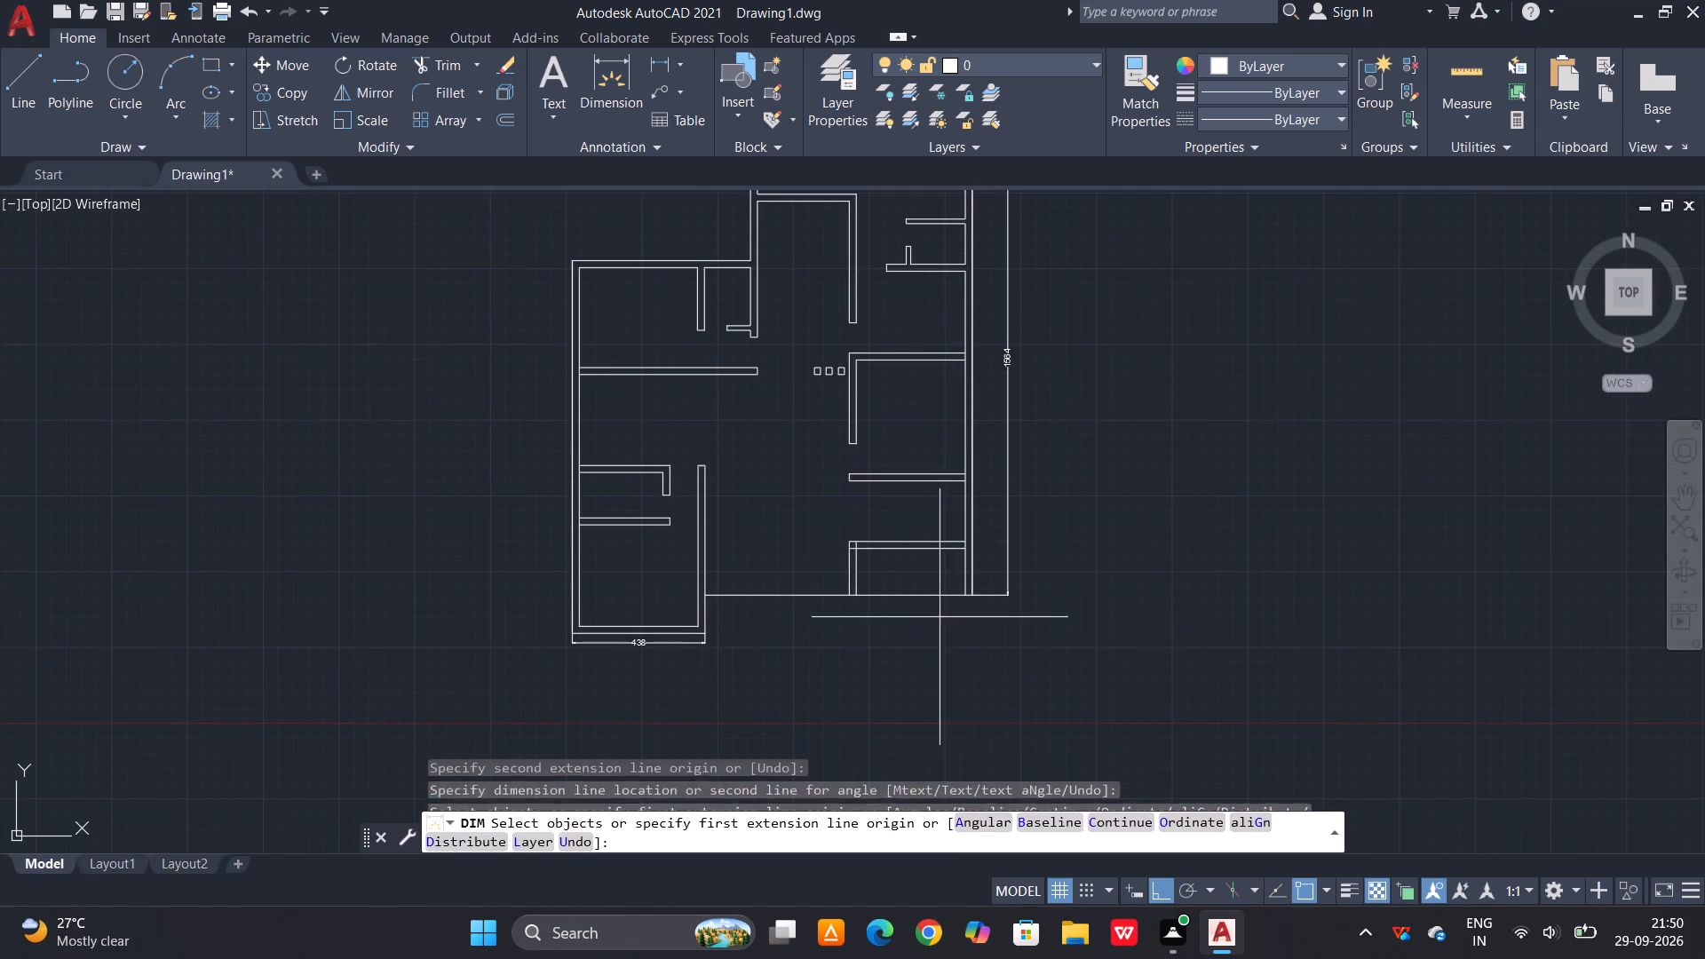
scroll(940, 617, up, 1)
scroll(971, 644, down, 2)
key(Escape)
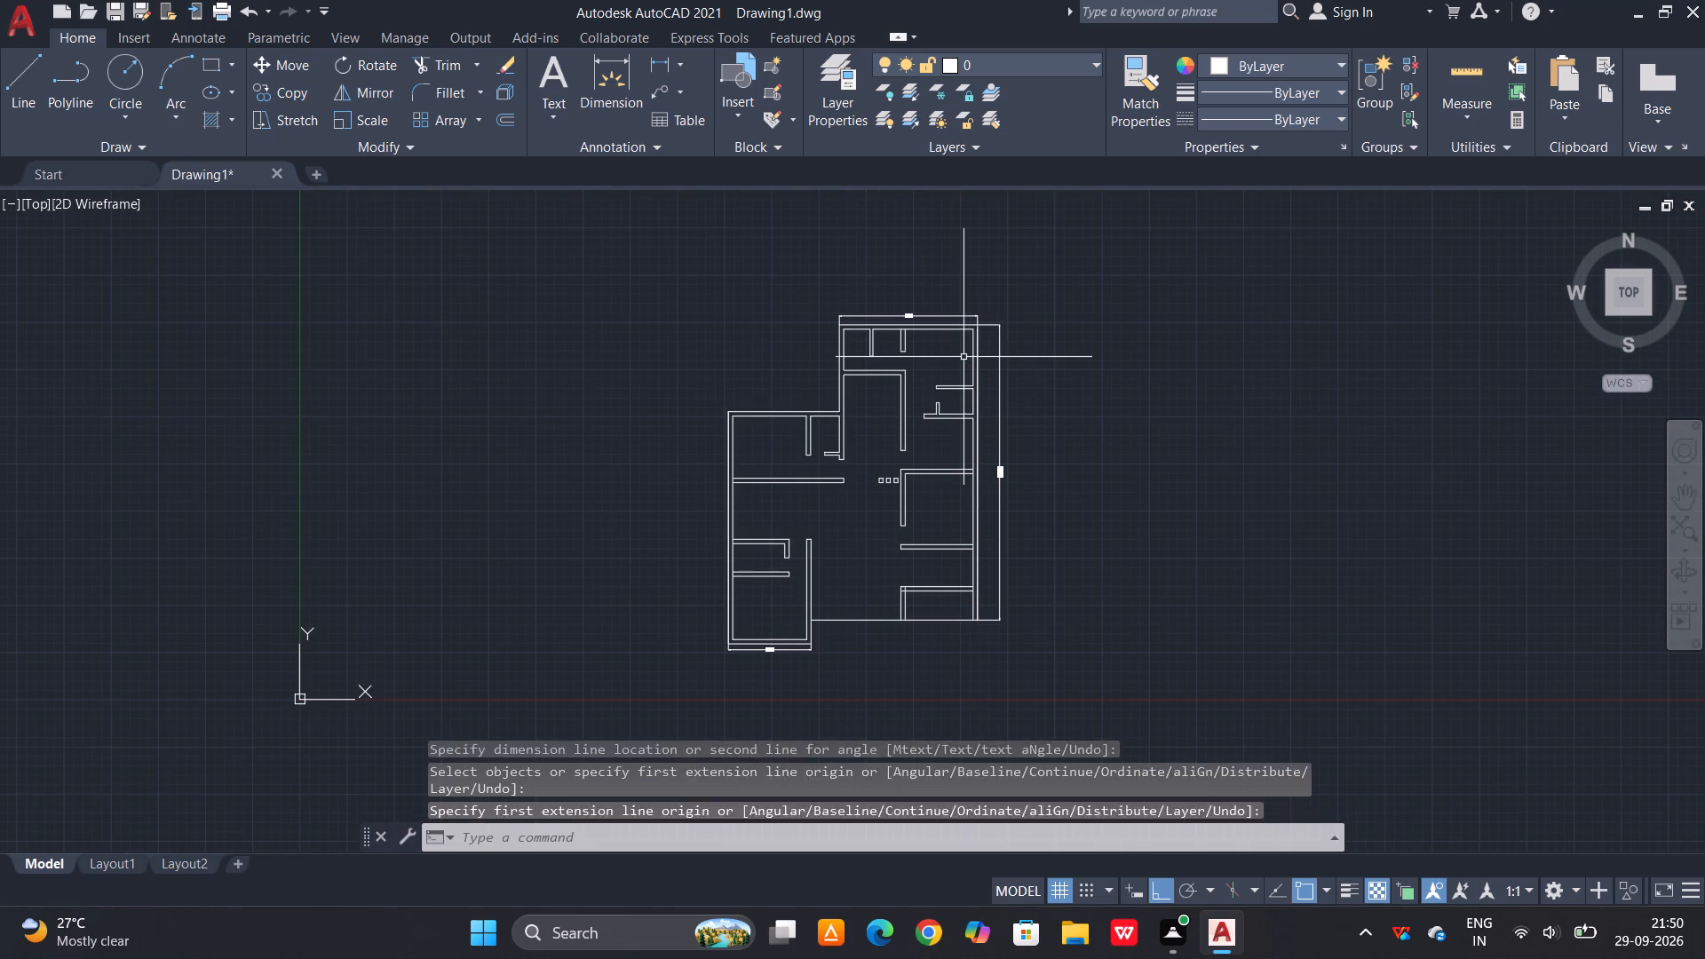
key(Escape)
Offset the top wall's outer line downward by 1566 as a new bottom line.
text(O 1566)
key(space)
scroll(946, 326, up, 1)
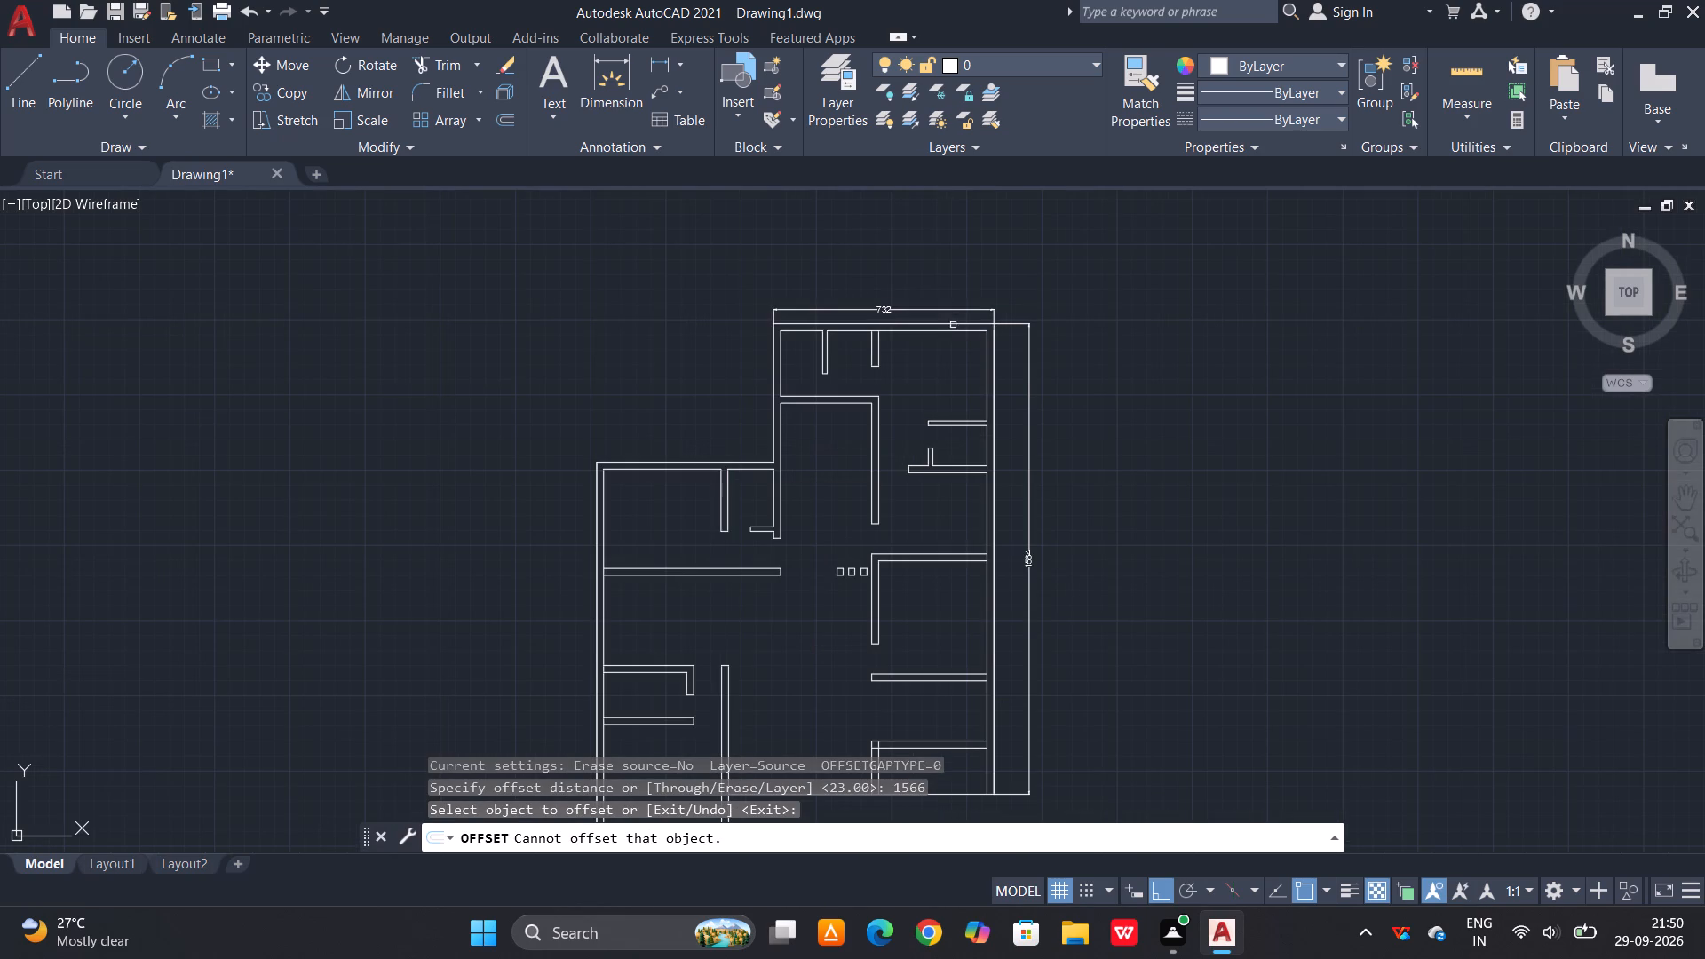
click(955, 321)
scroll(956, 379, down, 2)
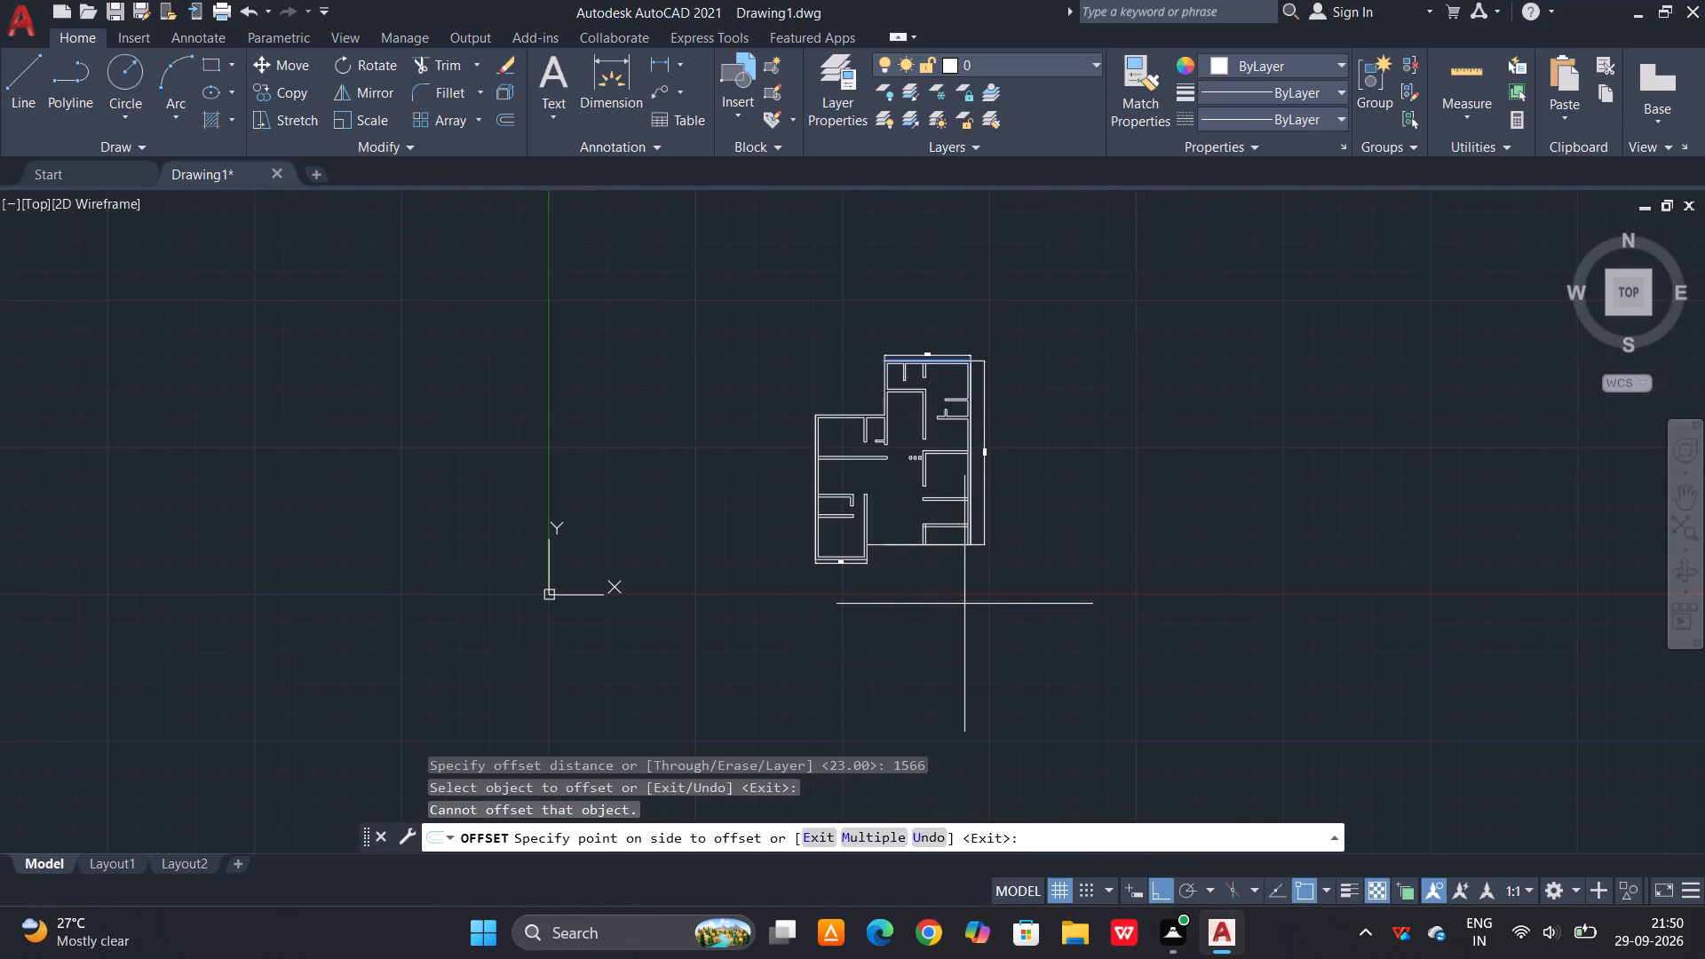
click(964, 604)
scroll(969, 555, up, 6)
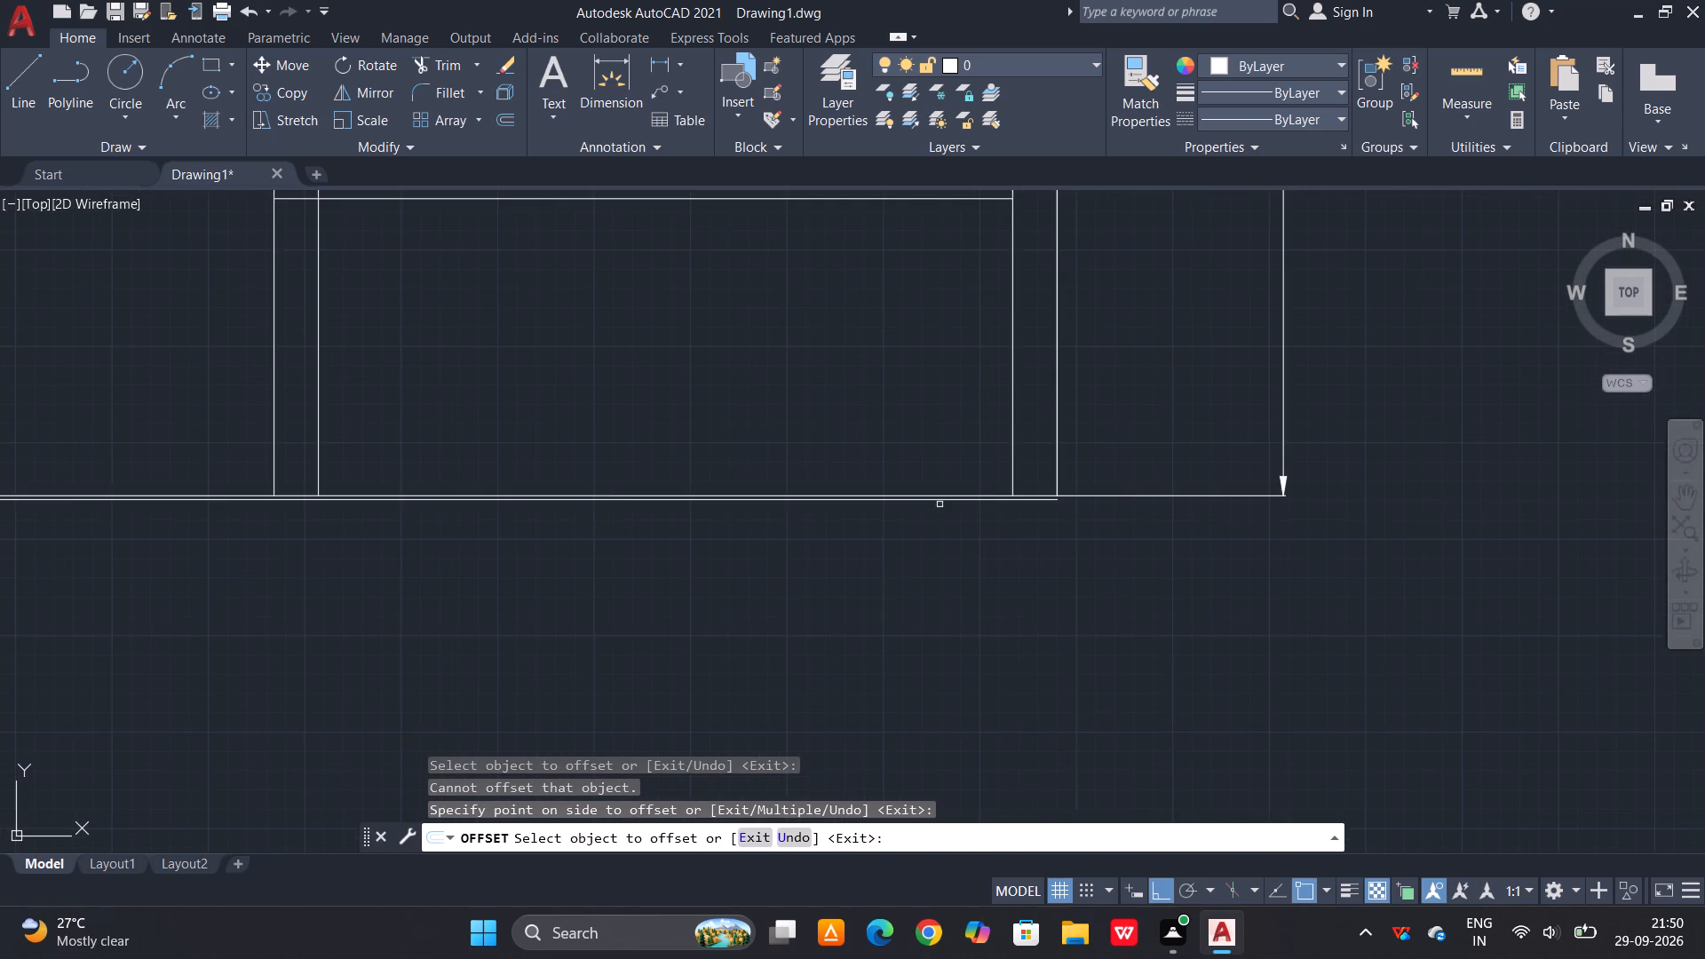
scroll(942, 502, up, 3)
key(Escape)
Delete the old bottom line lying just above the new offset line.
click(957, 476)
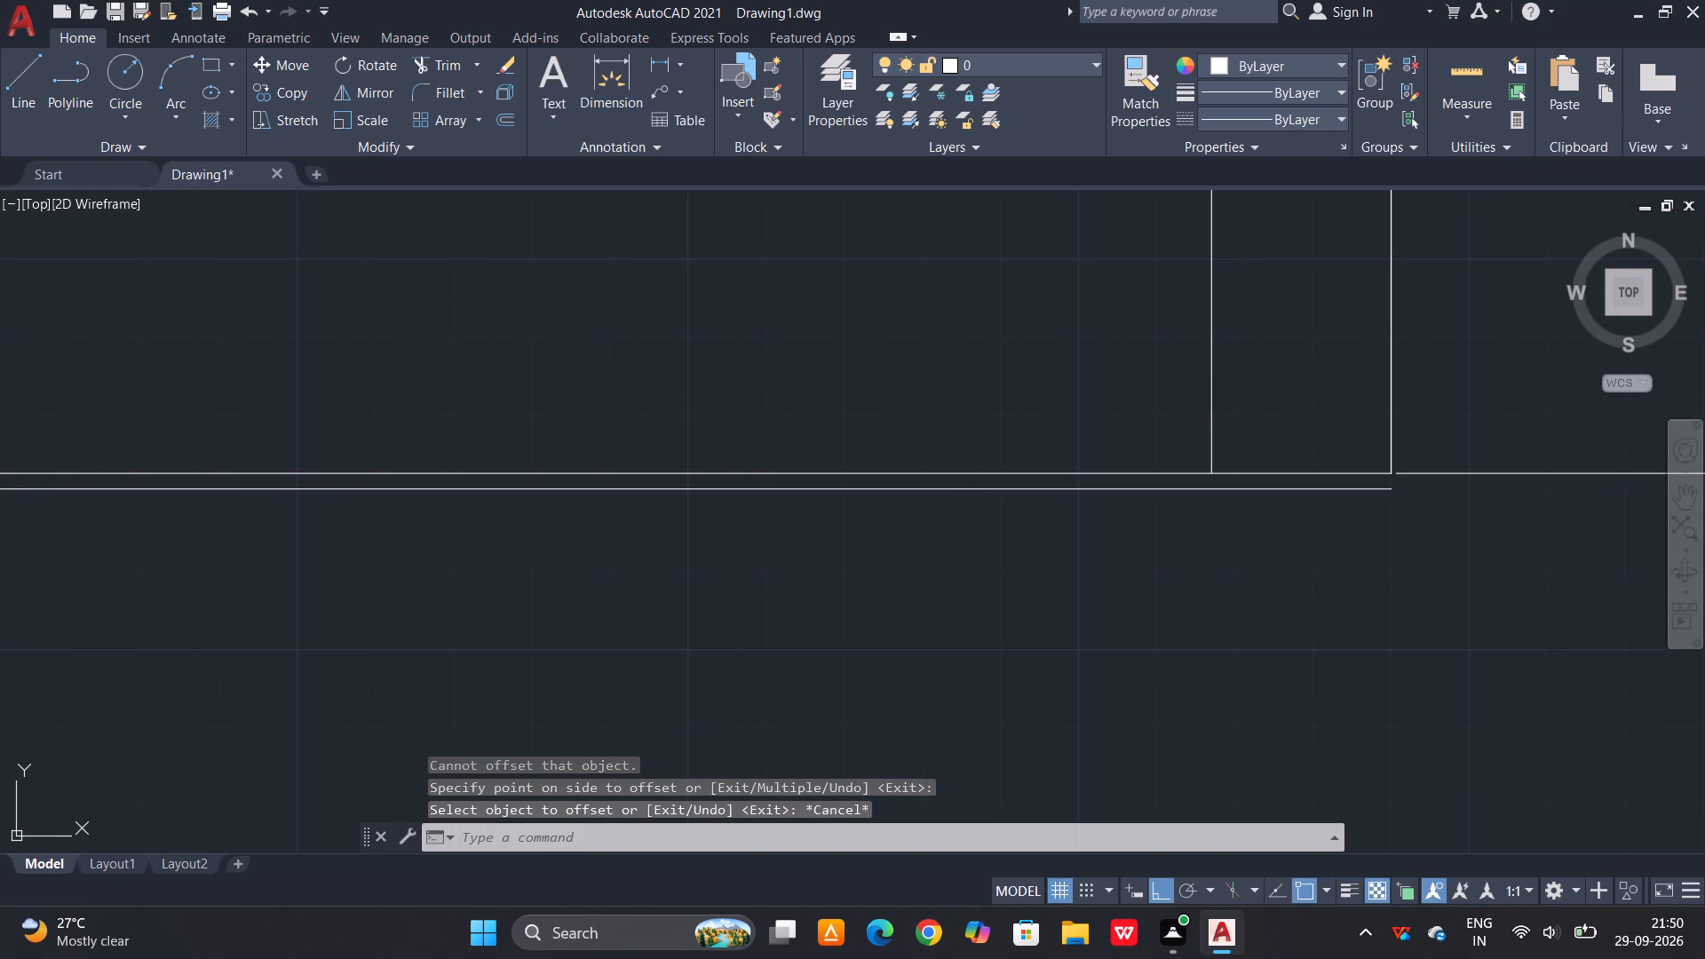
key(Delete)
scroll(958, 482, down, 3)
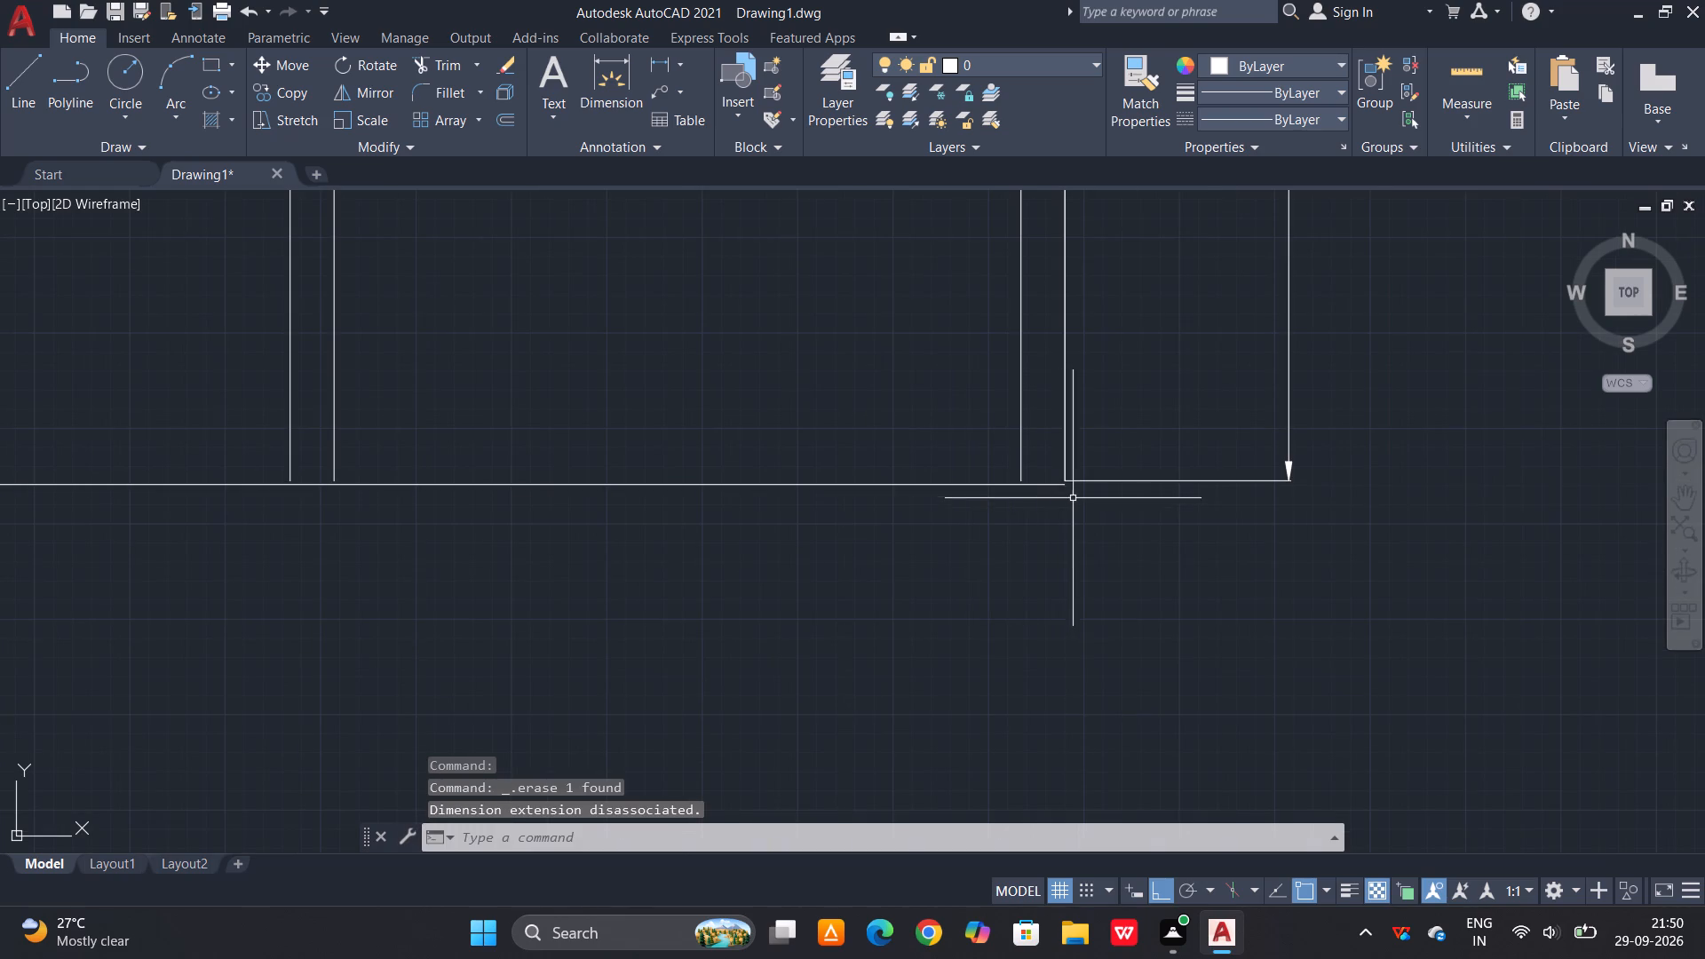
Delete the 1564 vertical dimension beside the right outer wall.
scroll(1083, 470, up, 2)
drag(1218, 477, 1217, 487)
click(1174, 545)
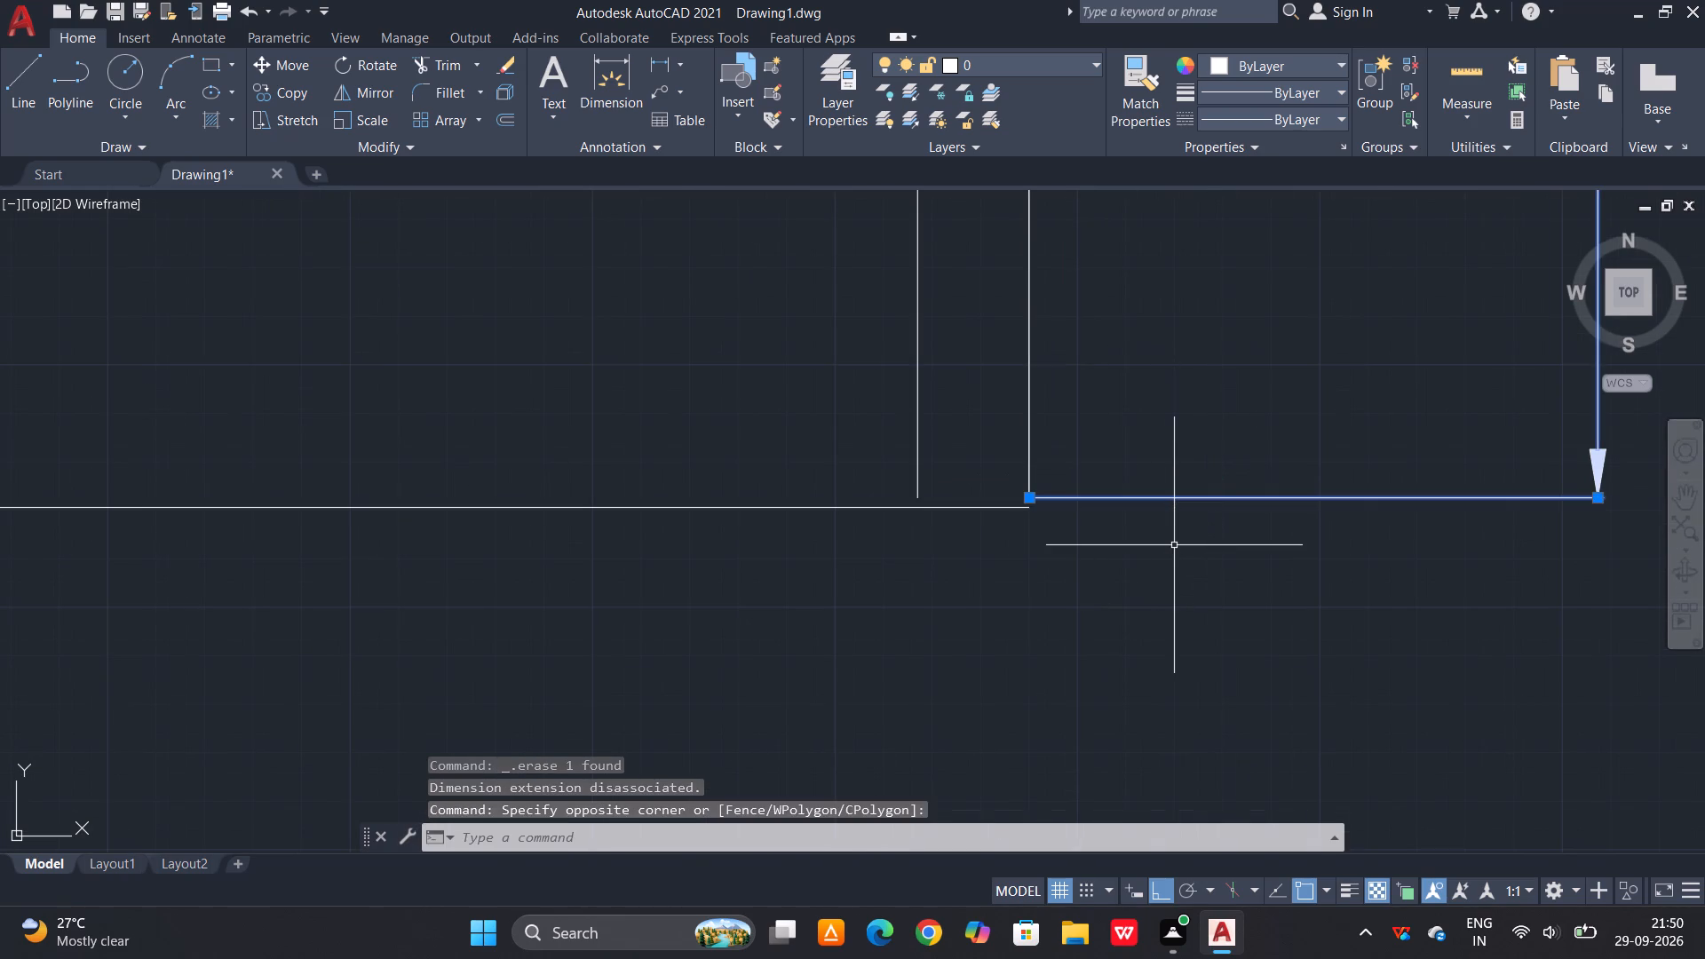
key(Delete)
scroll(1174, 543, down, 2)
key(Escape)
key(w)
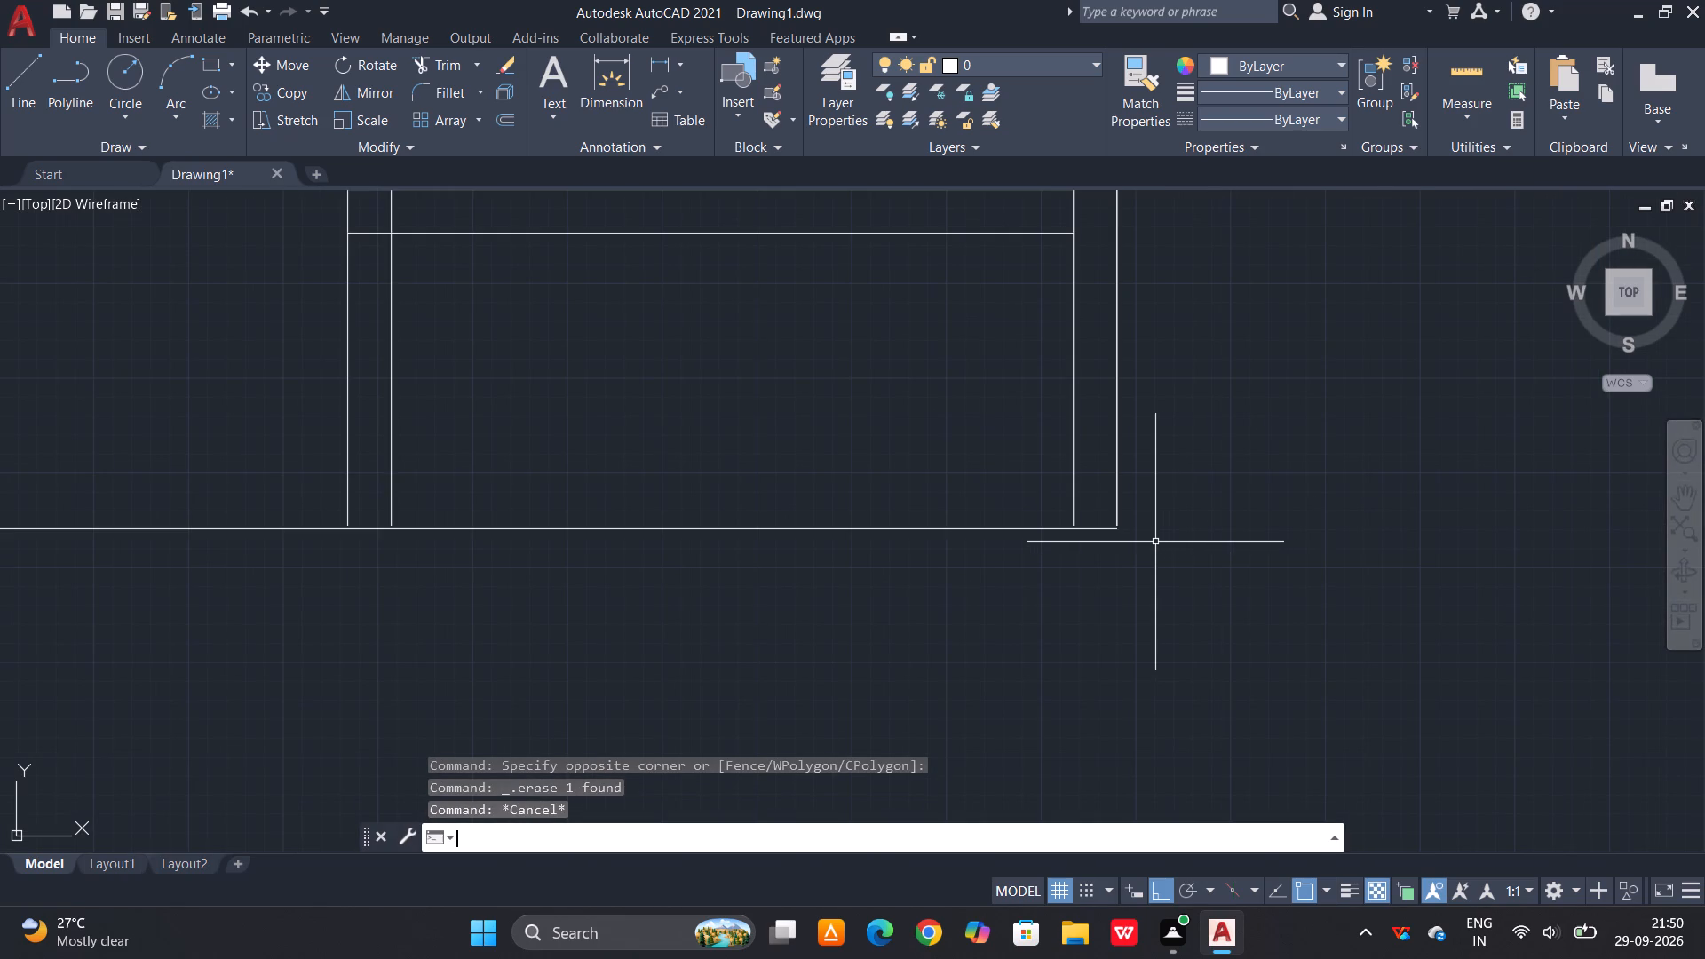
key(Escape)
Extend the lower-right room's vertical wall lines down to the new bottom line.
text(EX)
key(space)
key(space)
click(1194, 464)
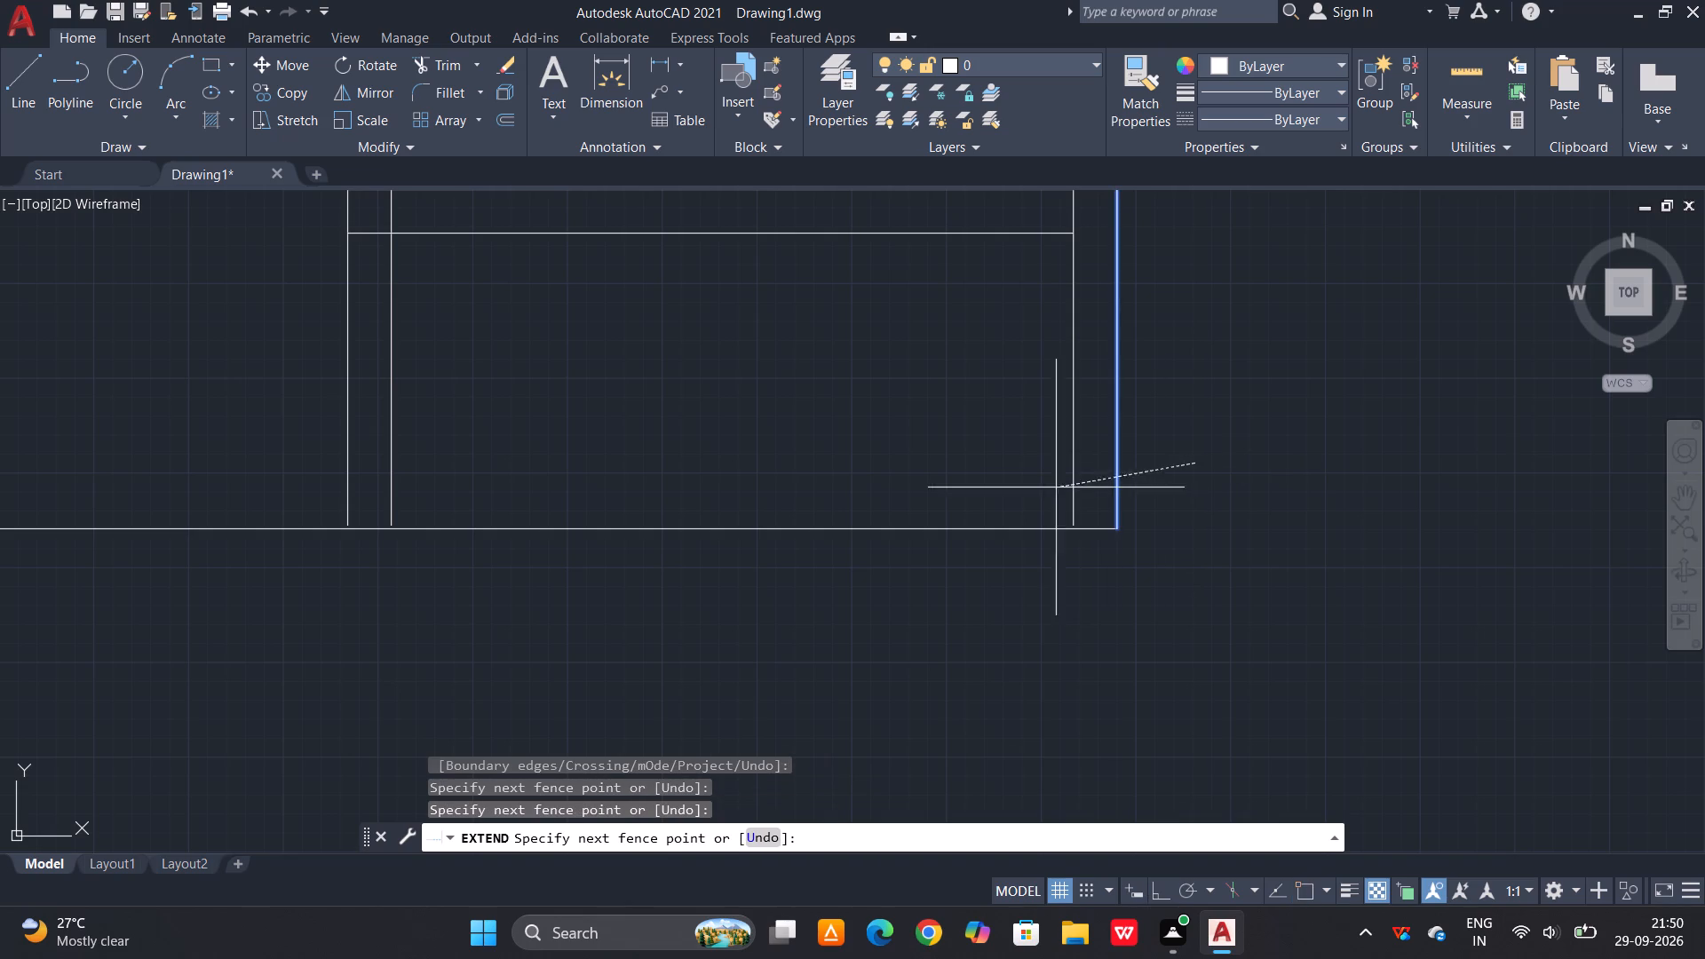
click(263, 499)
scroll(686, 539, down, 2)
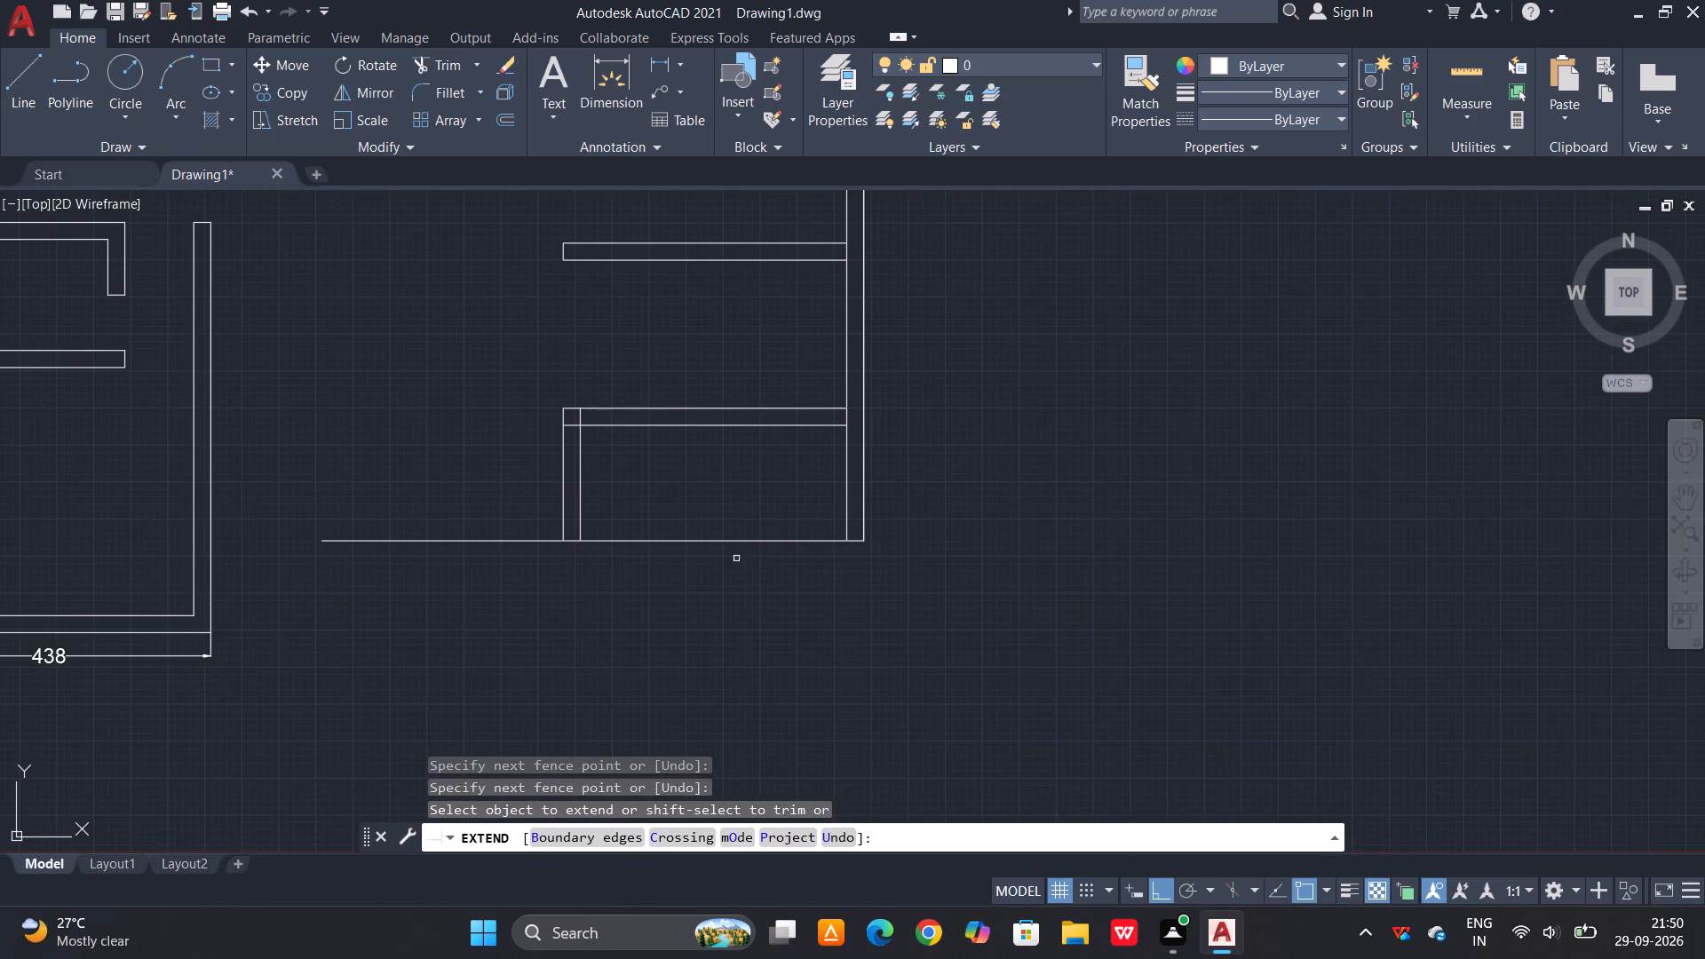
key(Escape)
key(Escape)
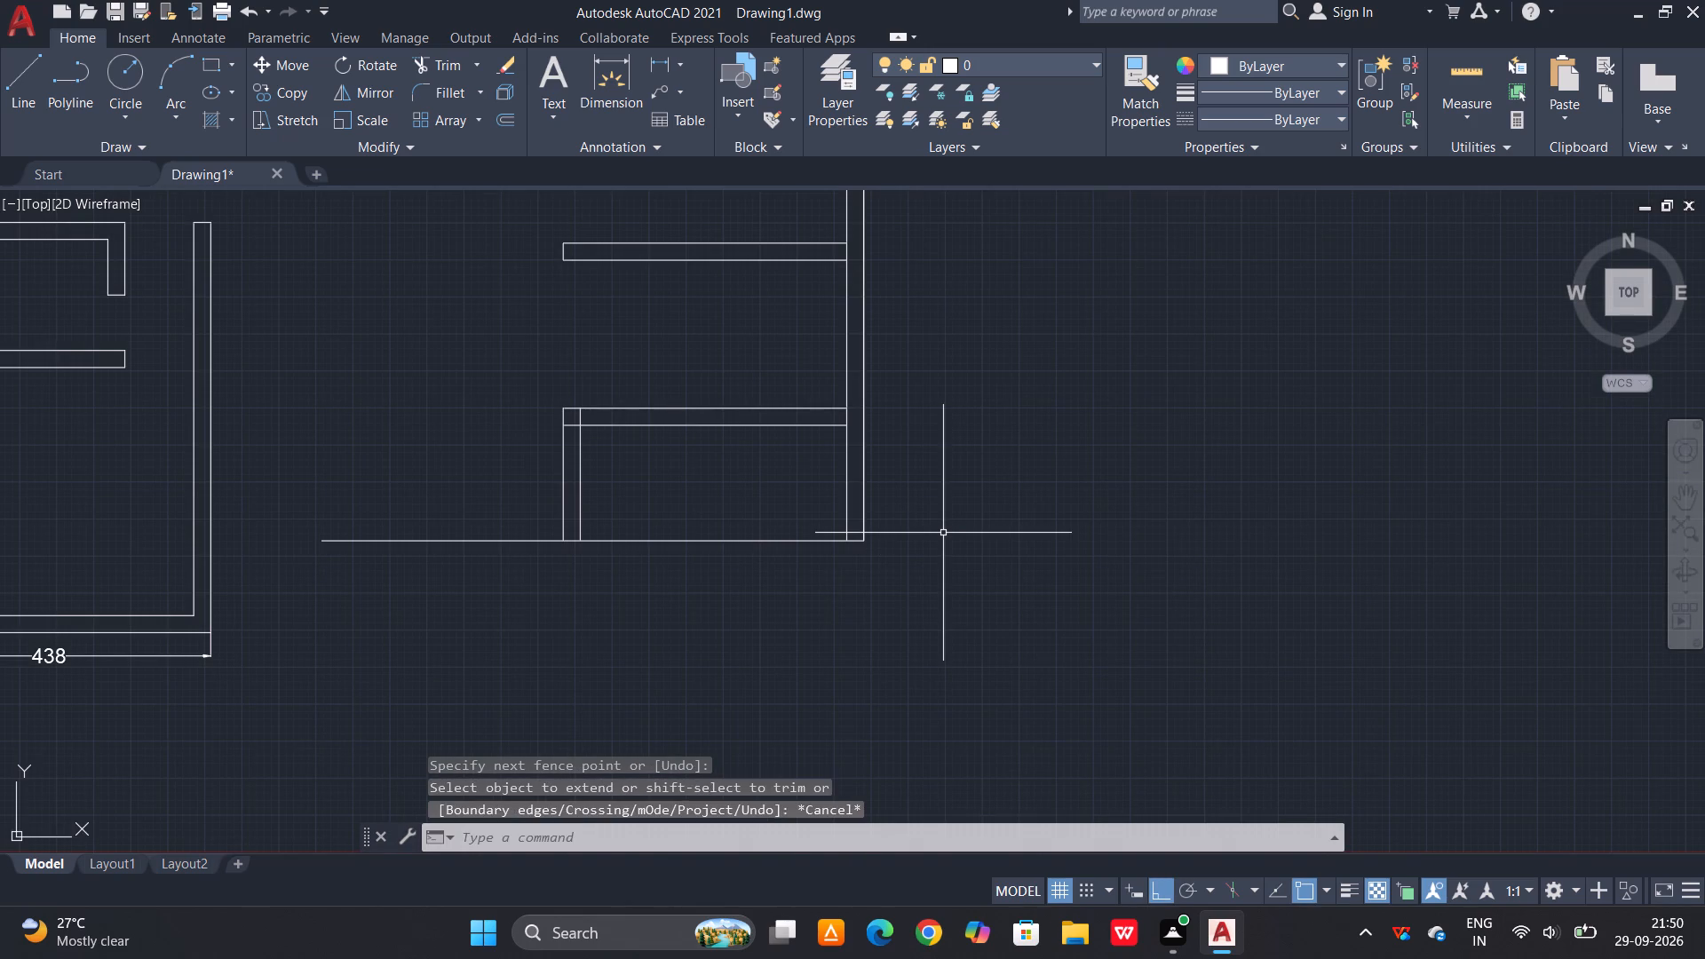
Dimension the right outer wall's full height from the new bottom line's corner up to the top corner.
text(DIM)
key(space)
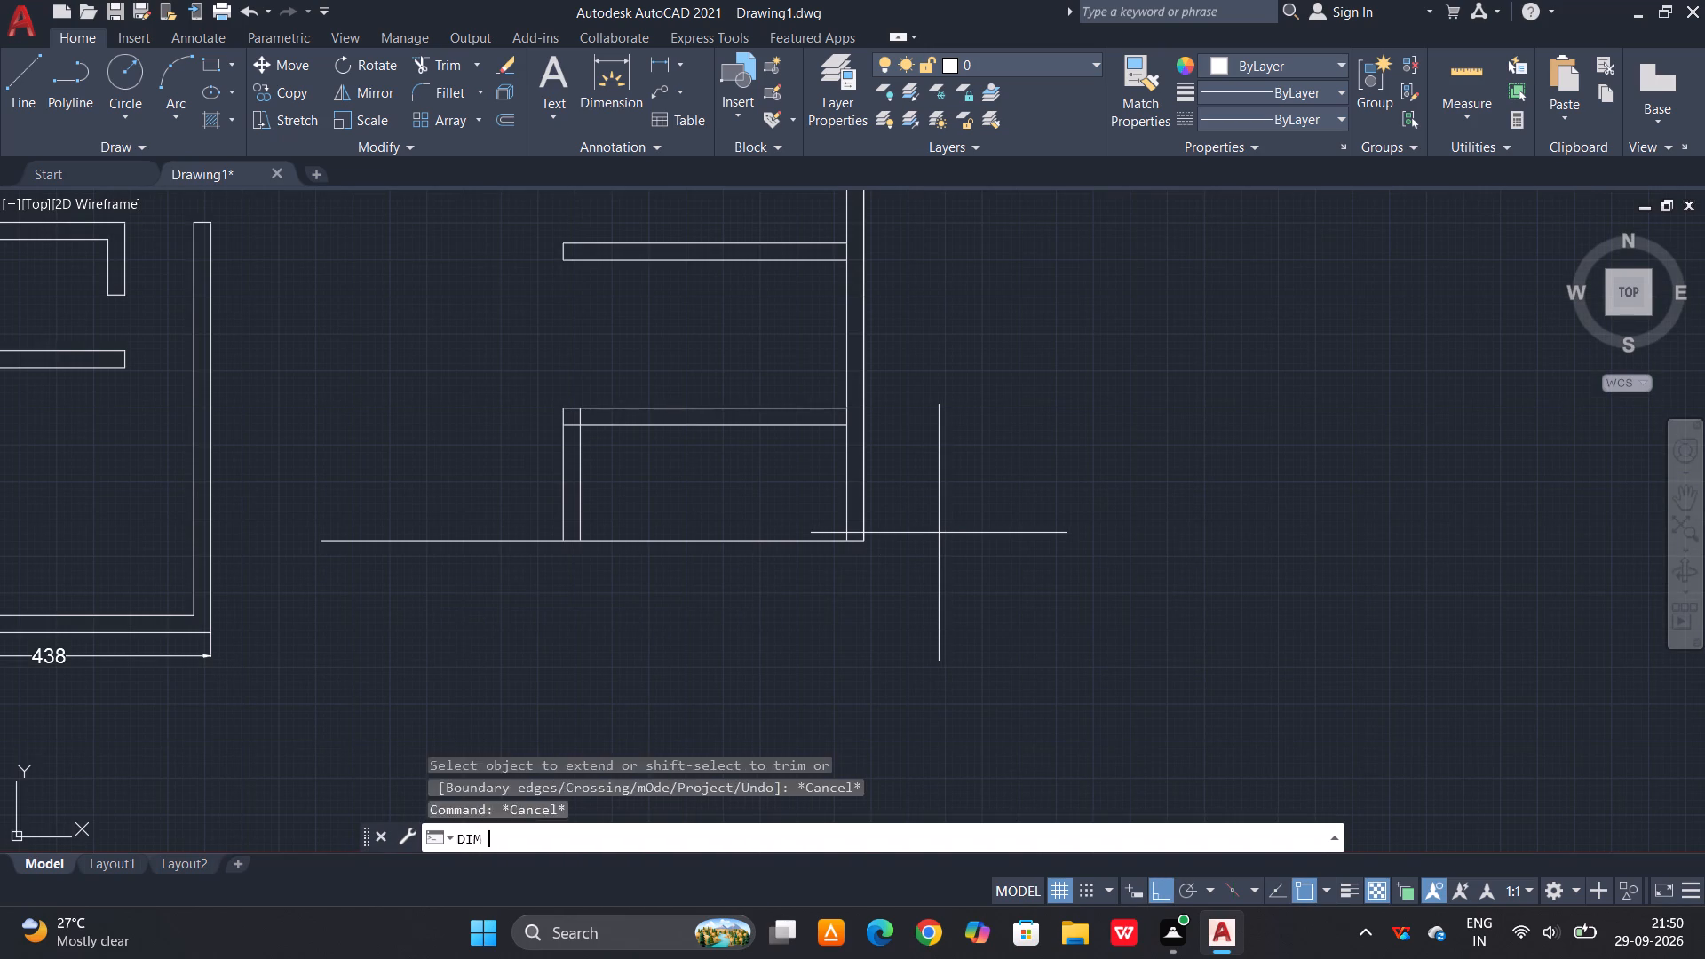
click(868, 540)
scroll(867, 568, down, 5)
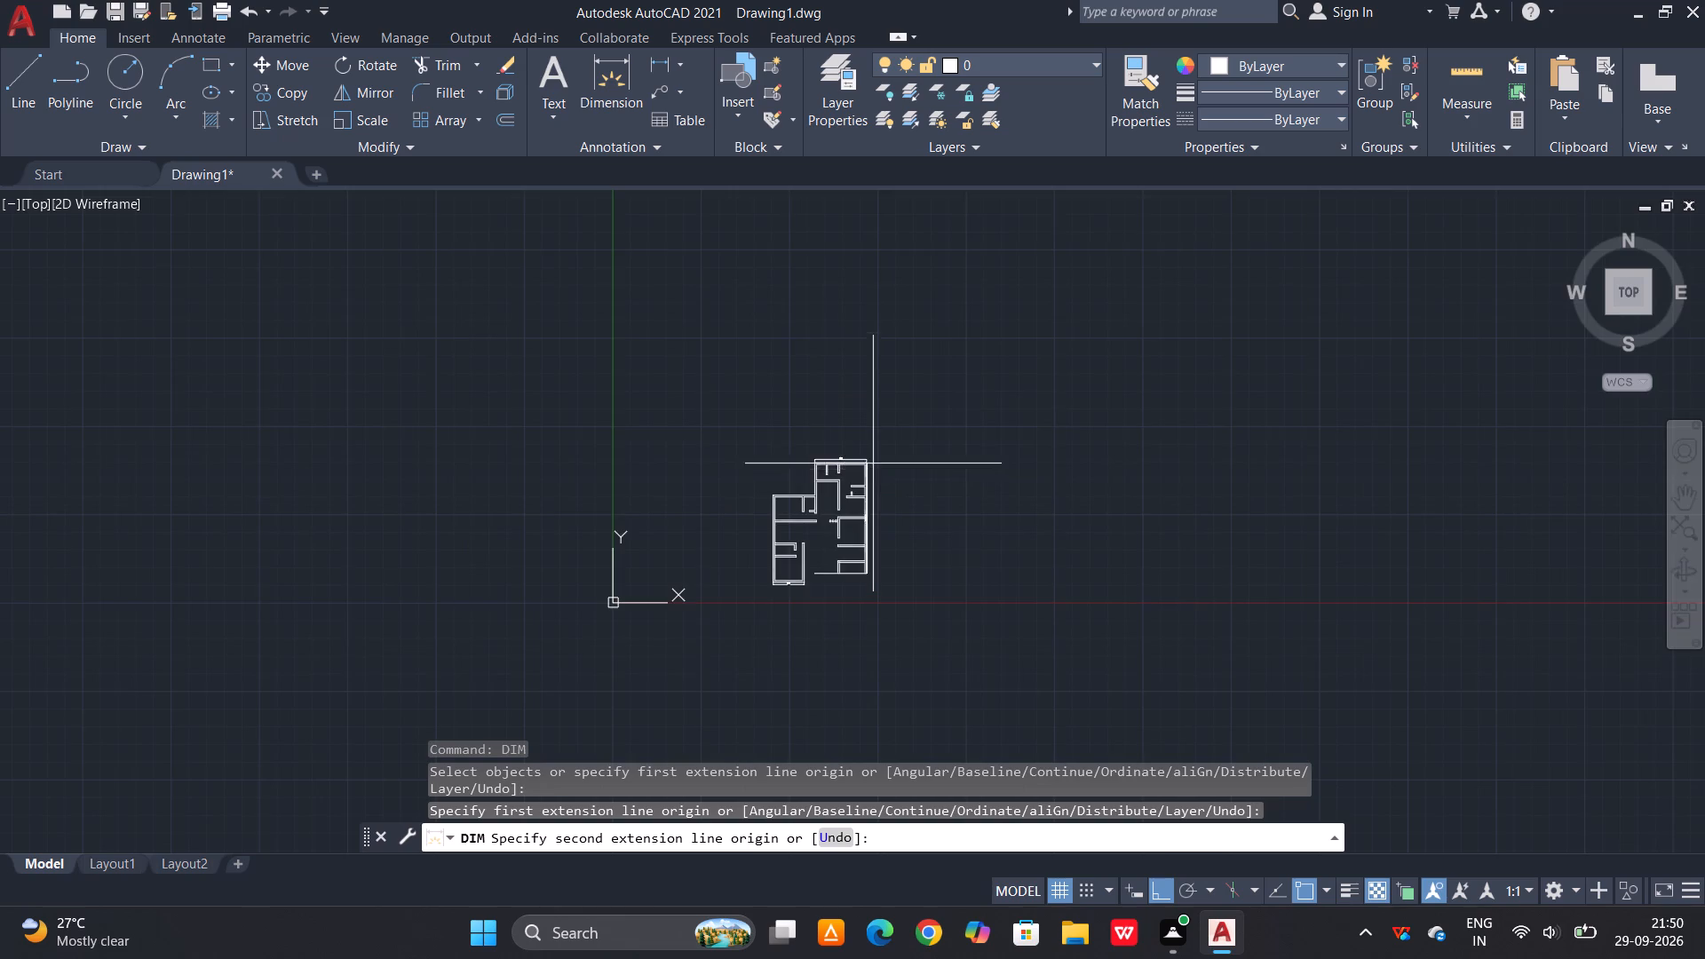
scroll(874, 463, up, 7)
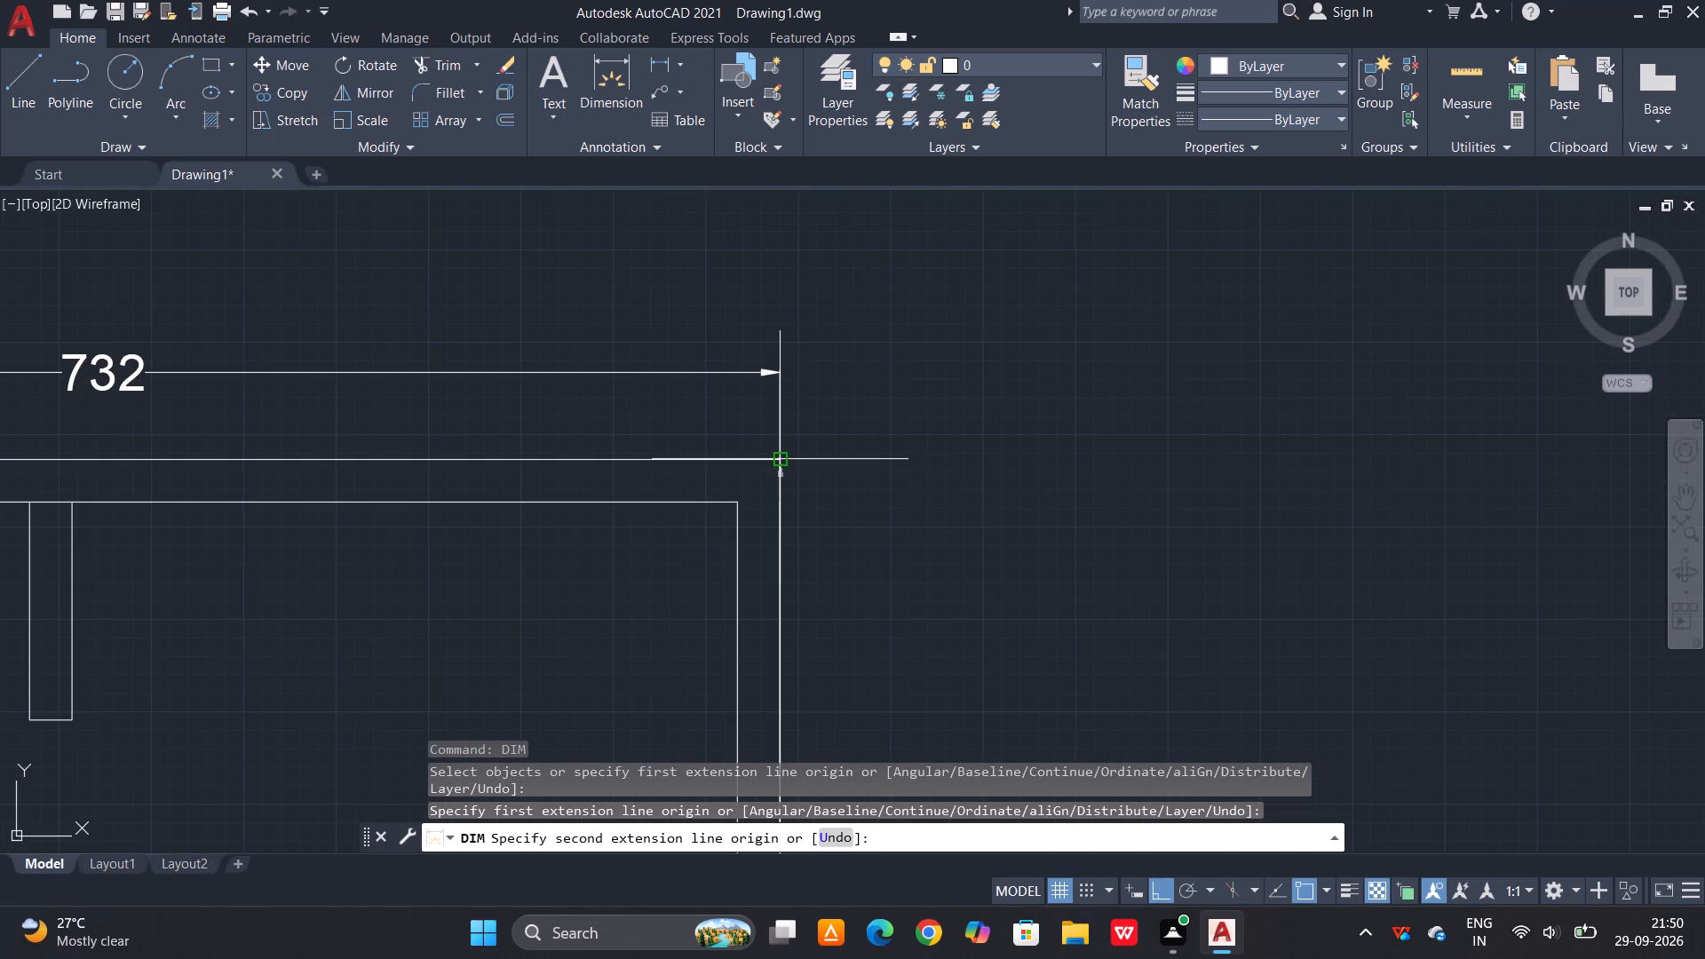
click(778, 463)
scroll(879, 411, down, 3)
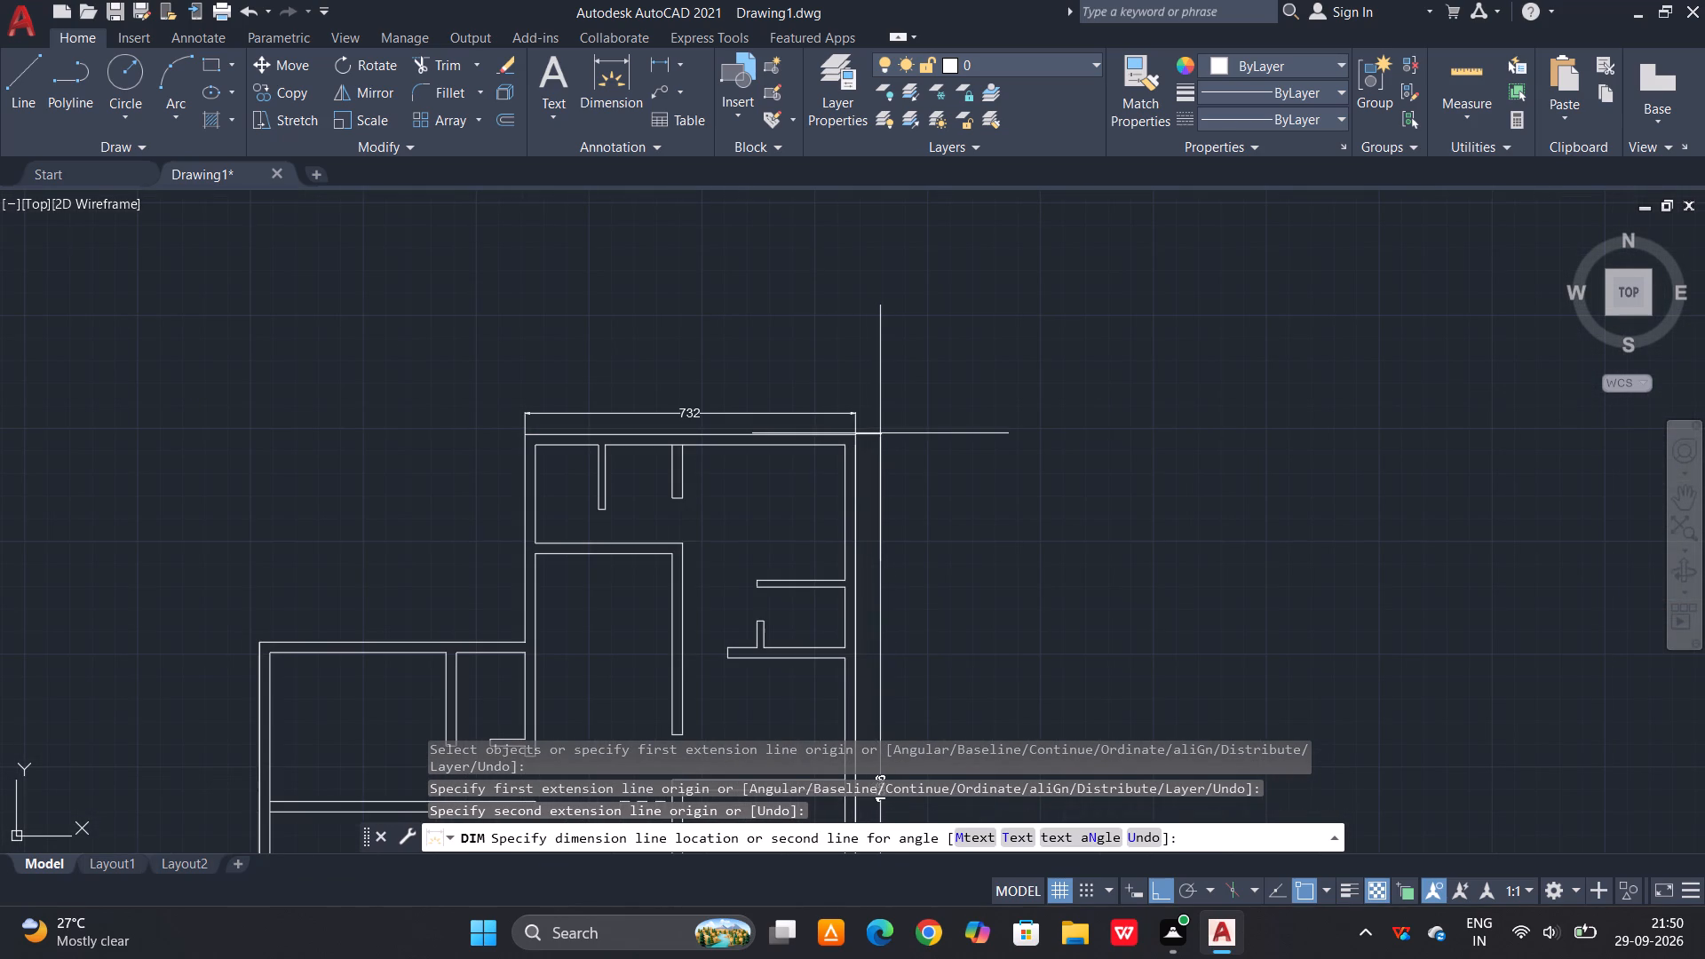
click(880, 433)
middle_drag(941, 543, 969, 308)
scroll(901, 581, up, 1)
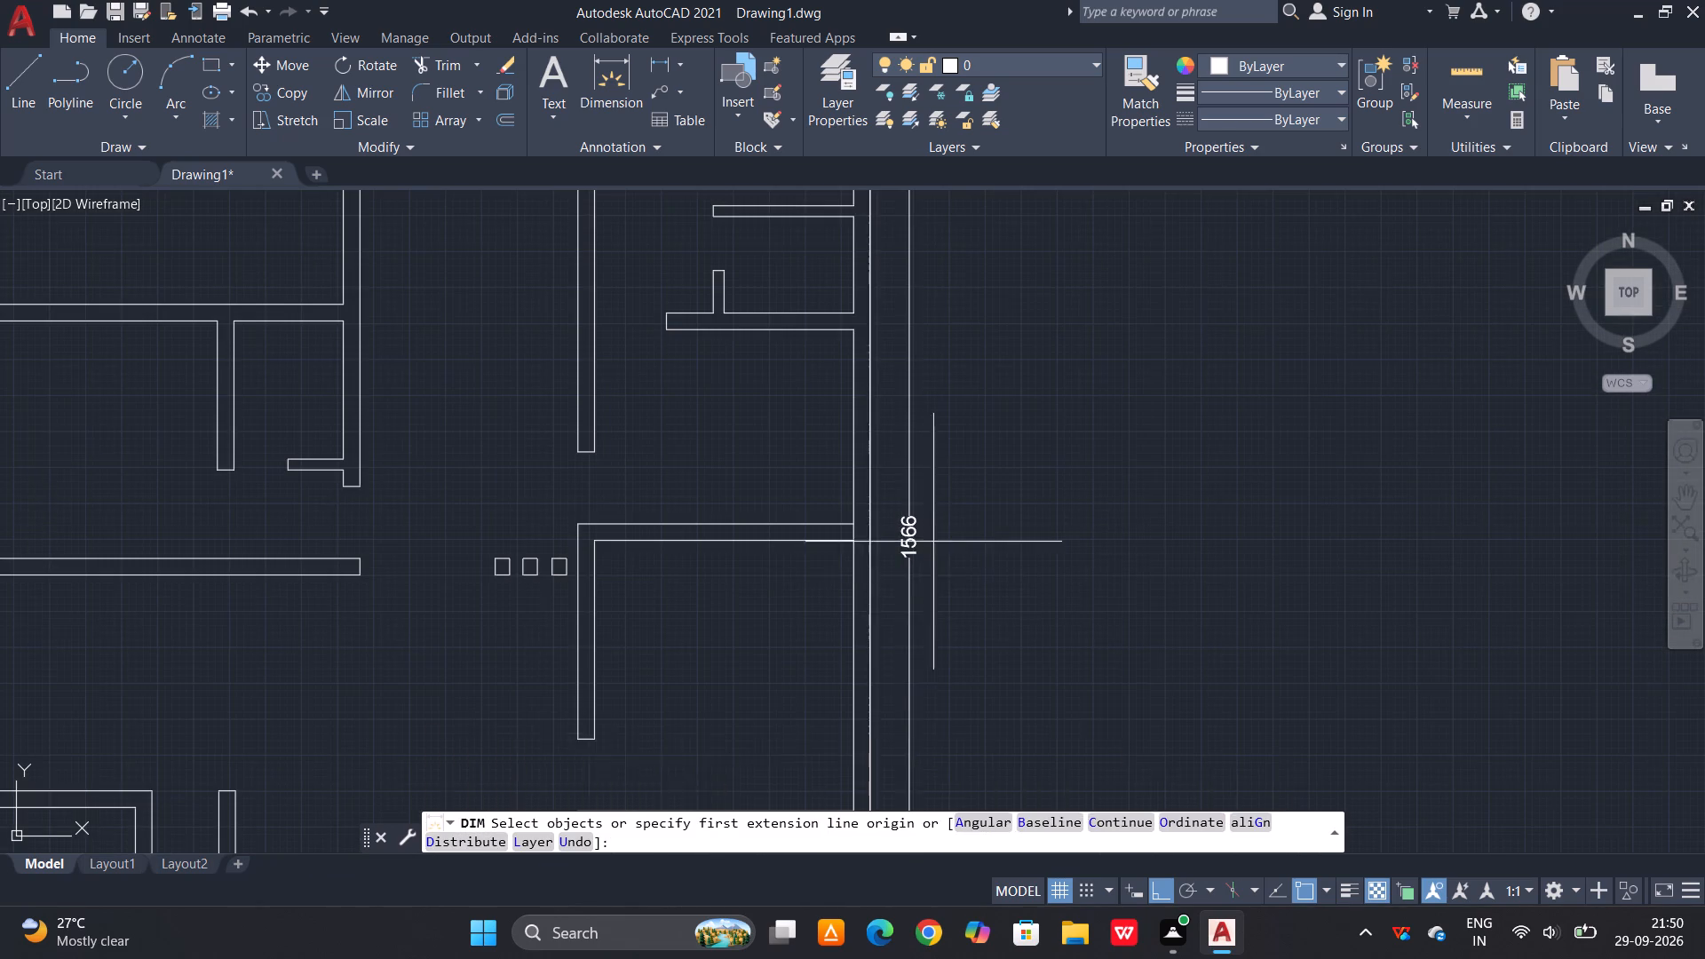
scroll(967, 504, down, 2)
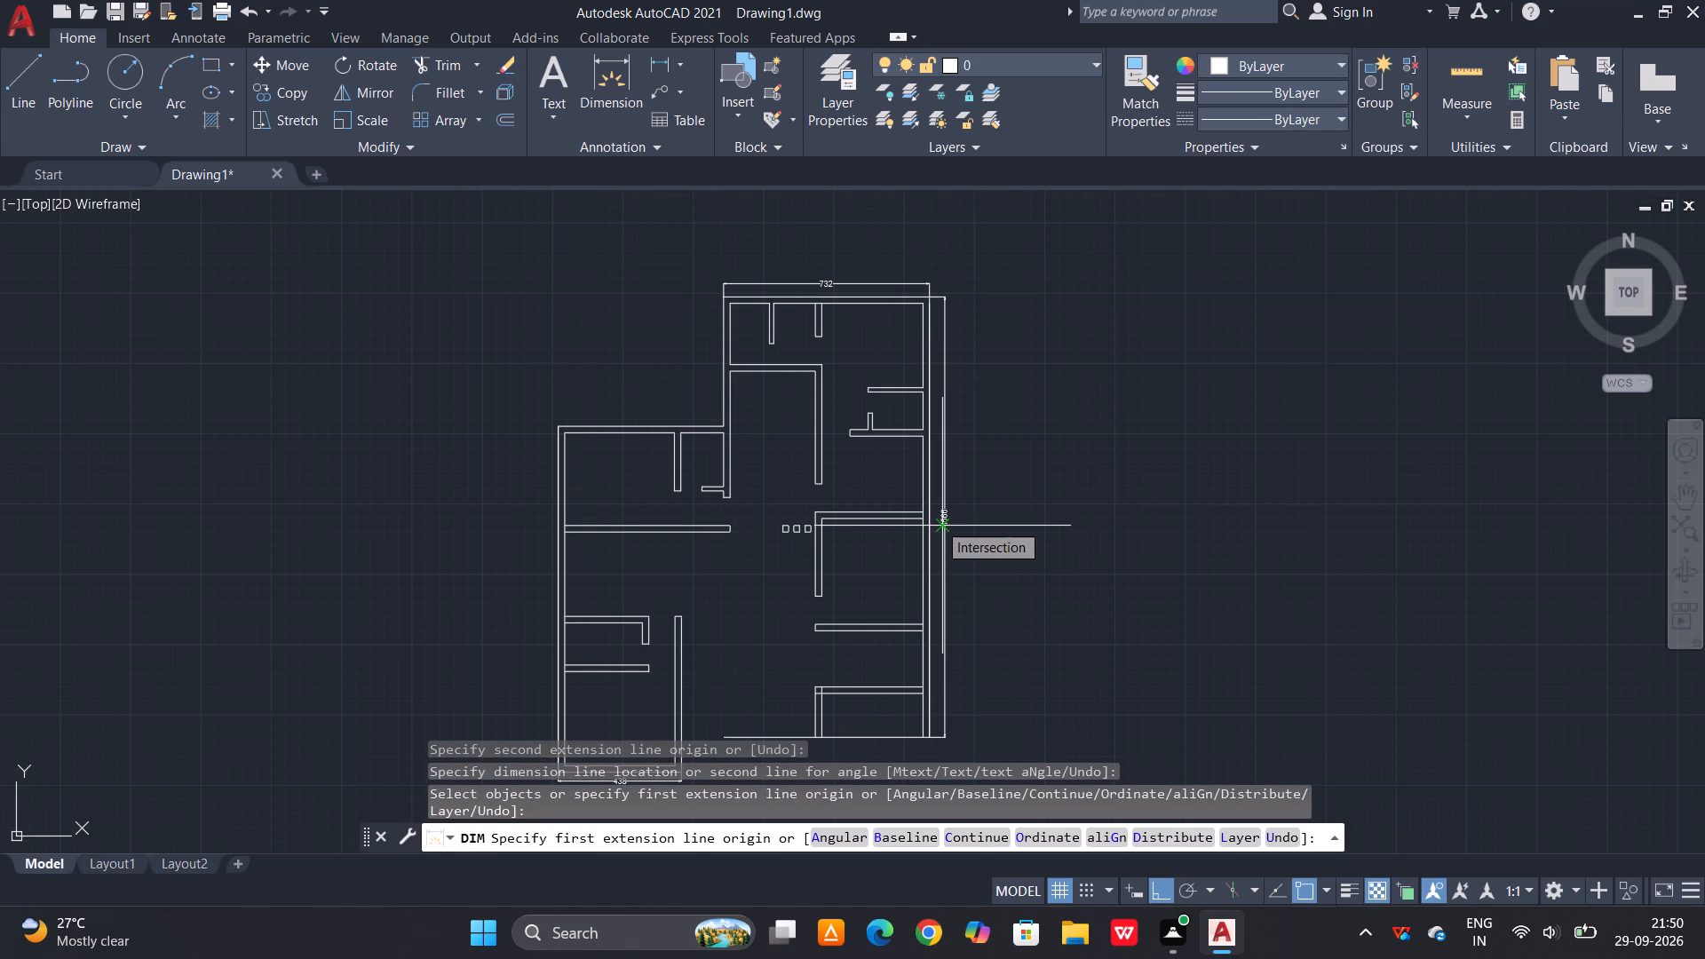
scroll(940, 527, down, 2)
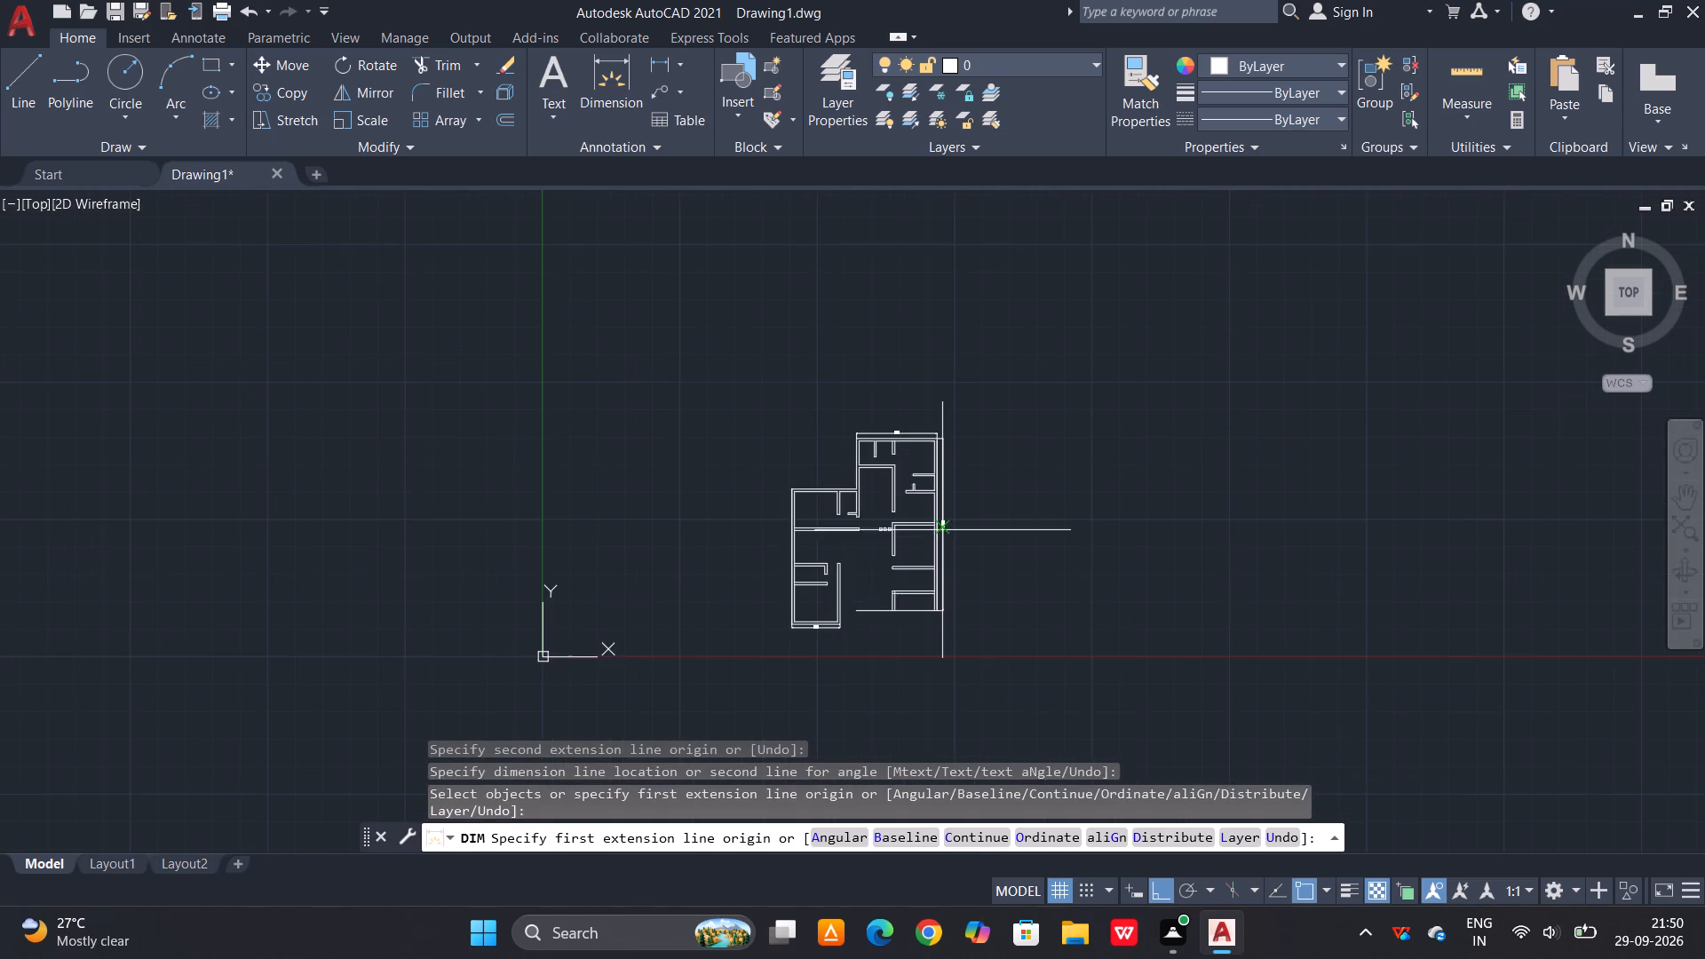
Dimension the bottom span from the right outer wall's corner to the lower-left room's right wall, aligned with the 438 dimension.
scroll(925, 581, up, 2)
scroll(899, 717, up, 1)
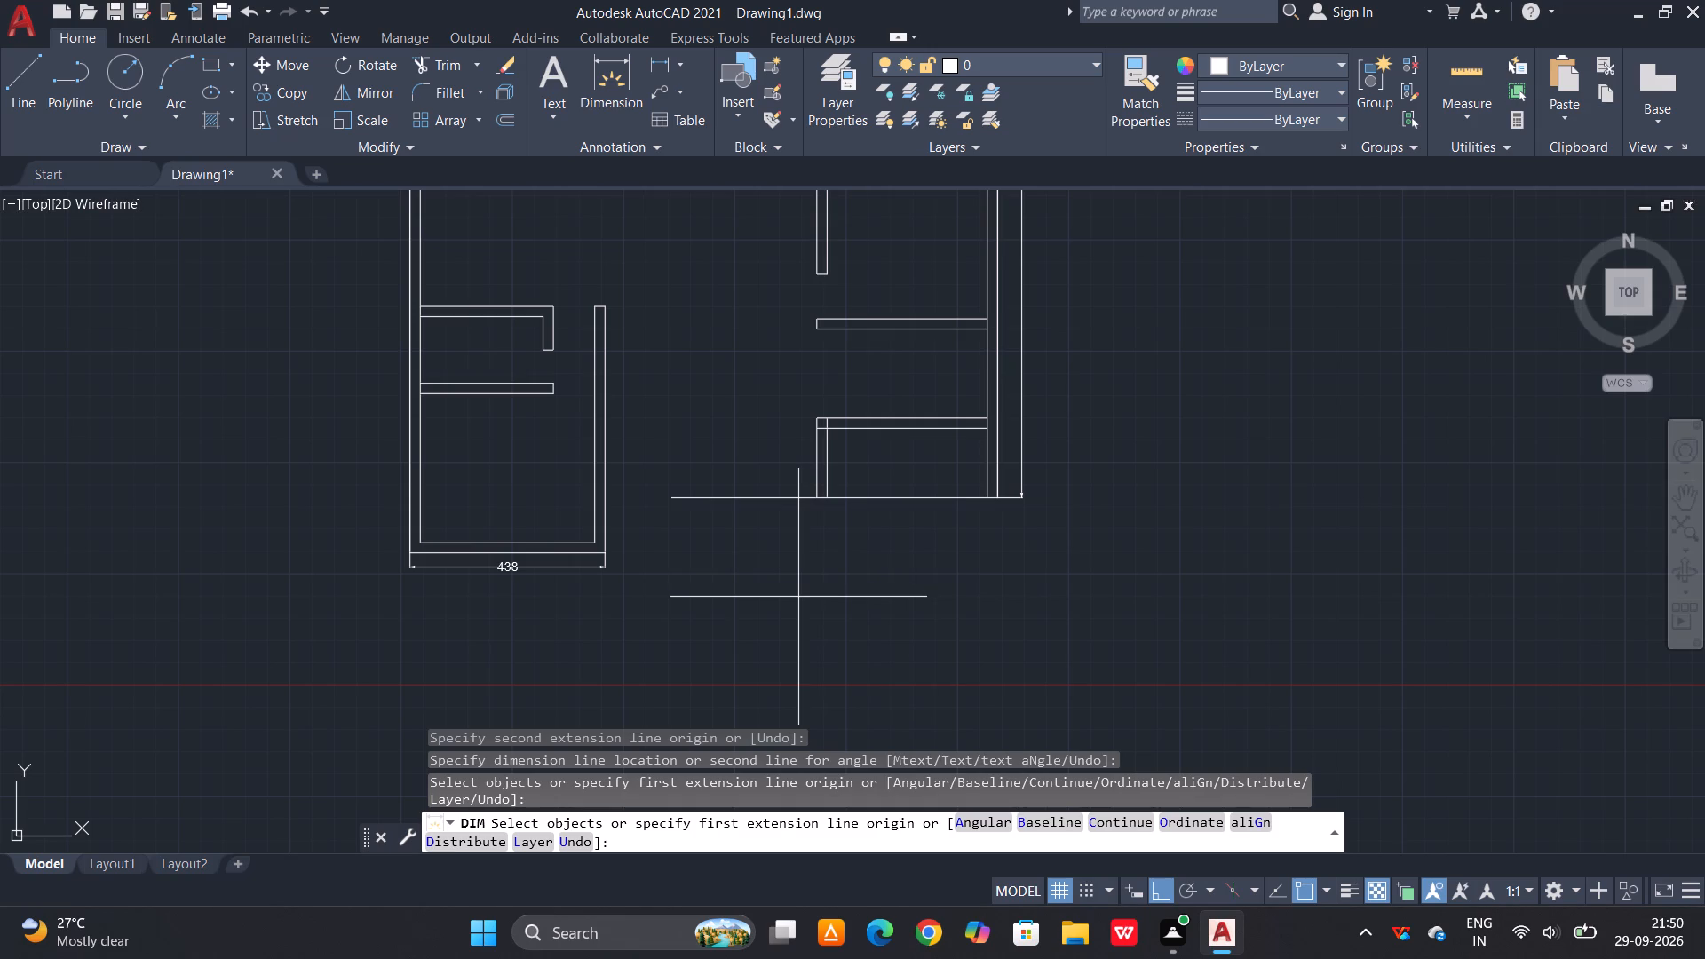
key(d)
text(IM)
key(space)
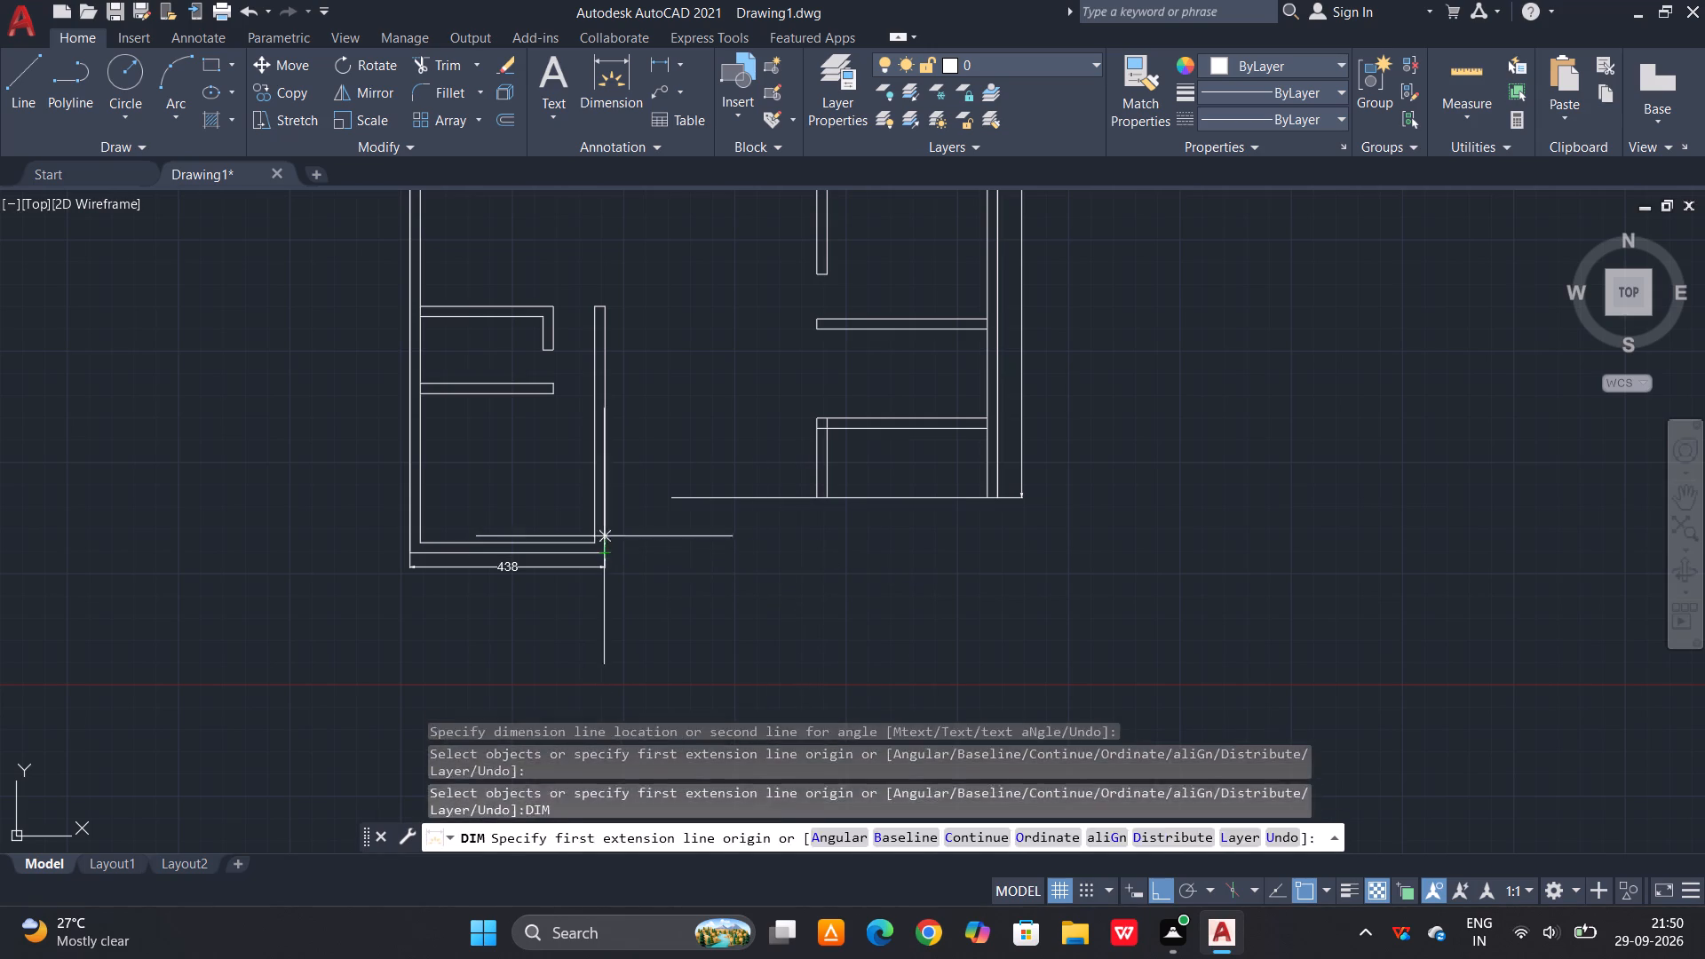
scroll(985, 511, up, 3)
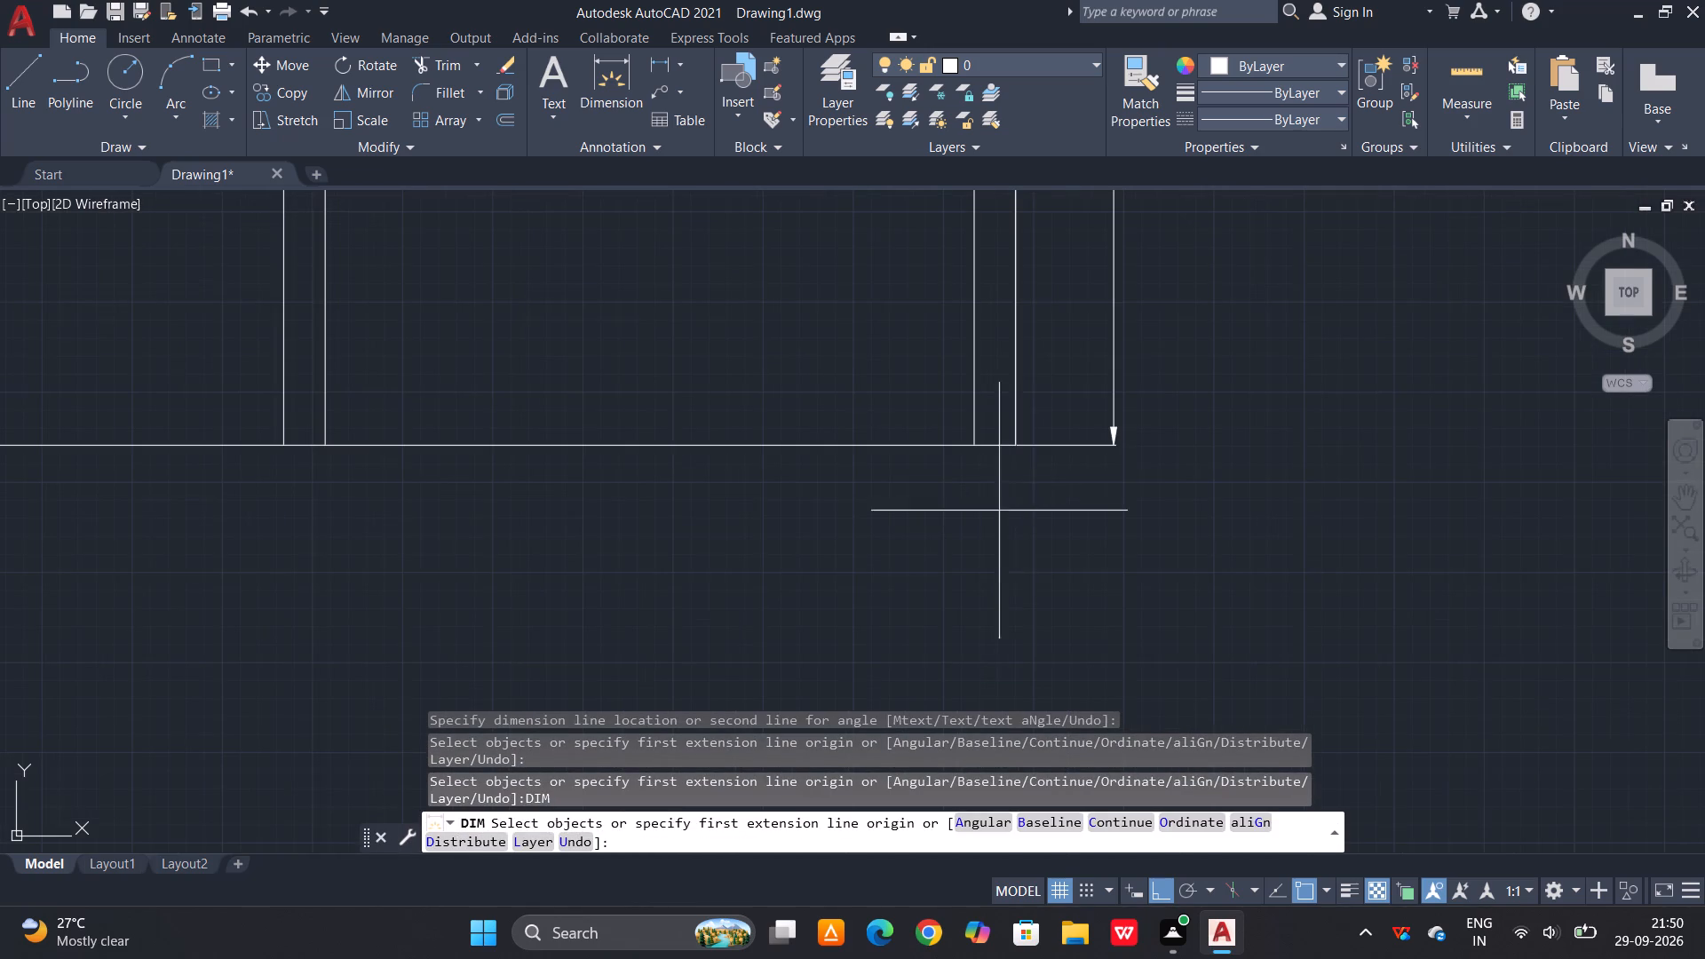
click(1017, 445)
scroll(1041, 456, down, 3)
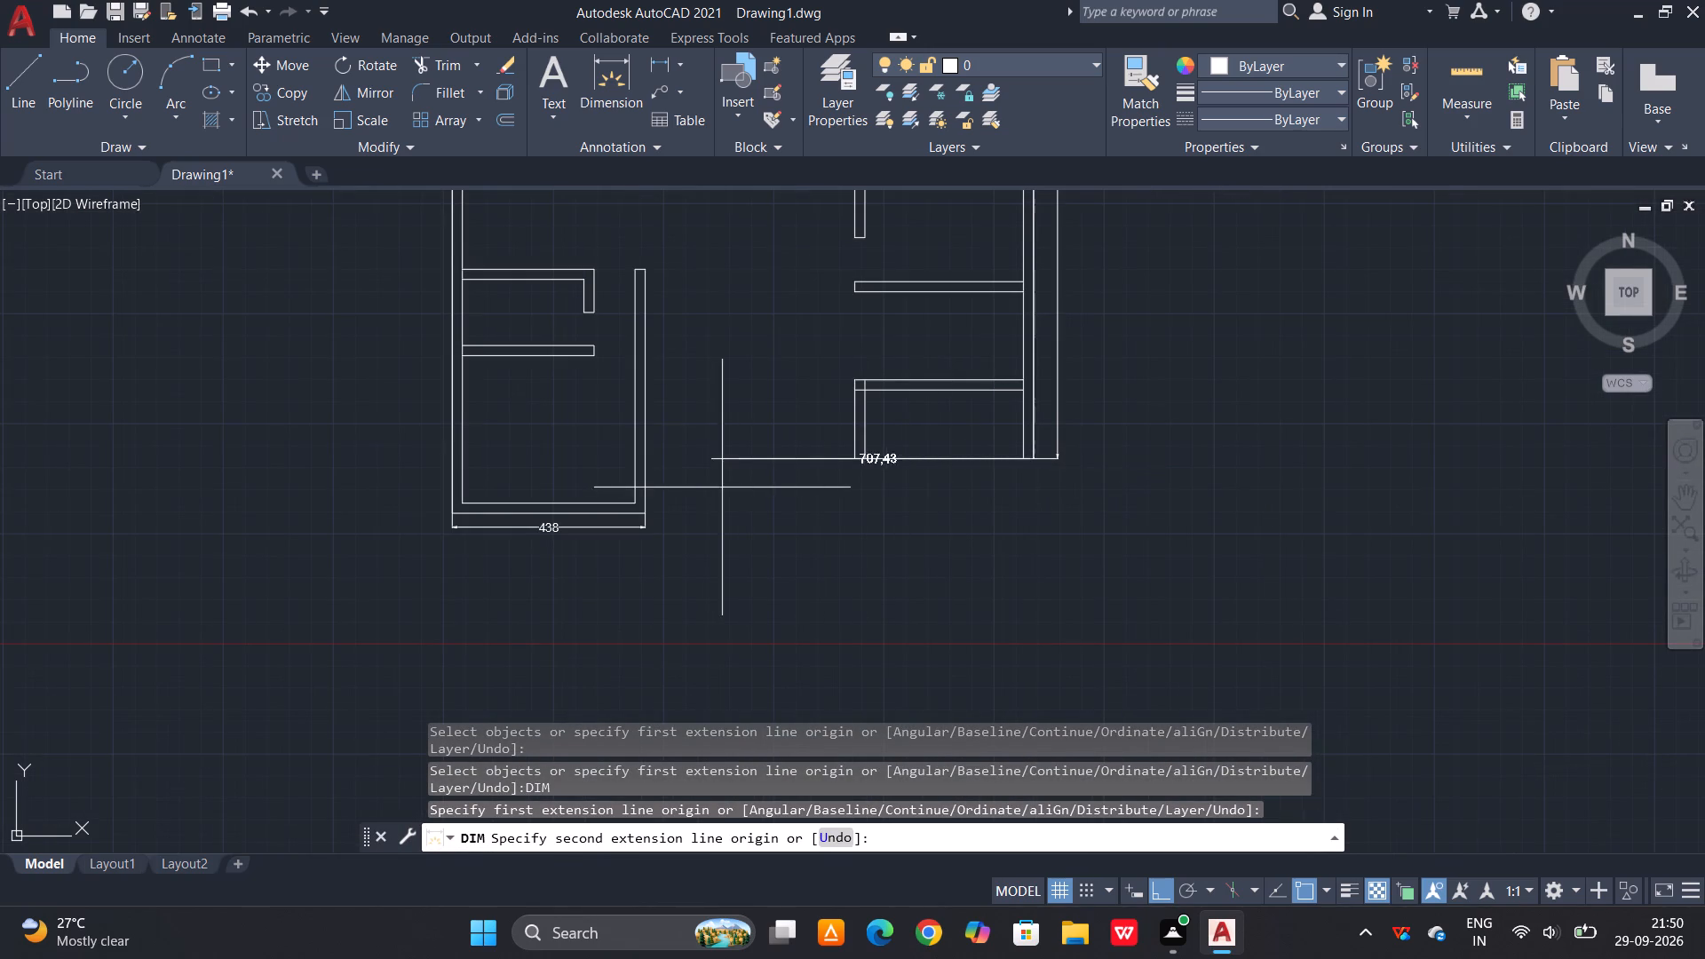
click(646, 456)
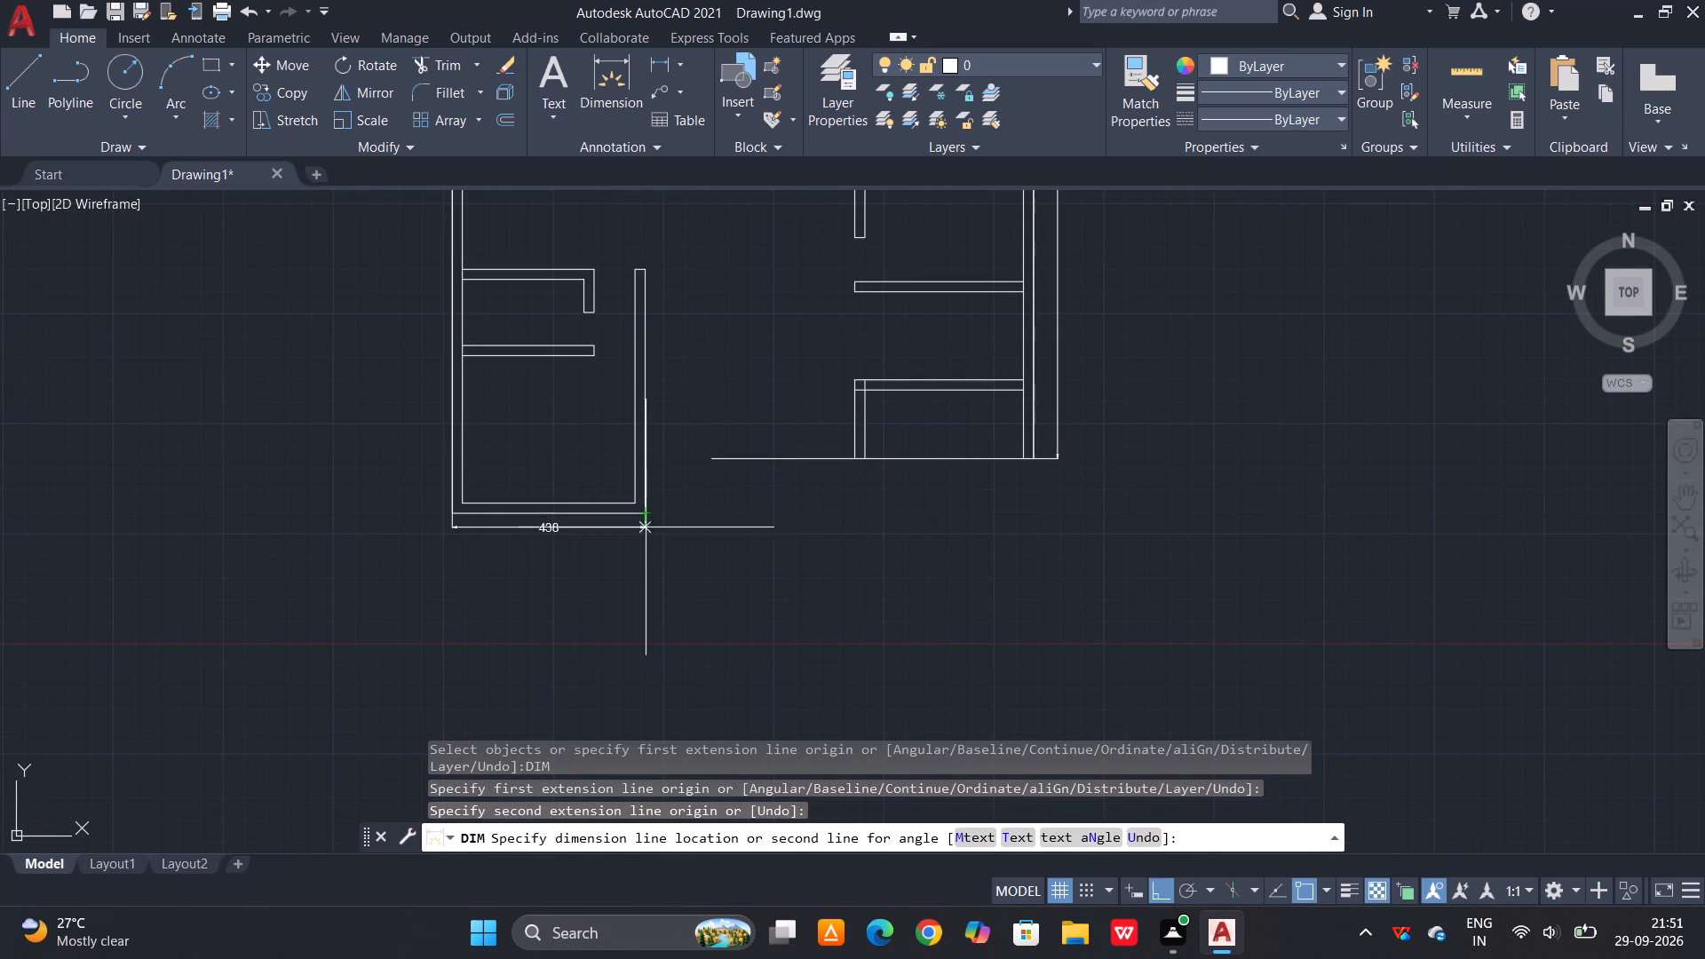
scroll(644, 537, up, 3)
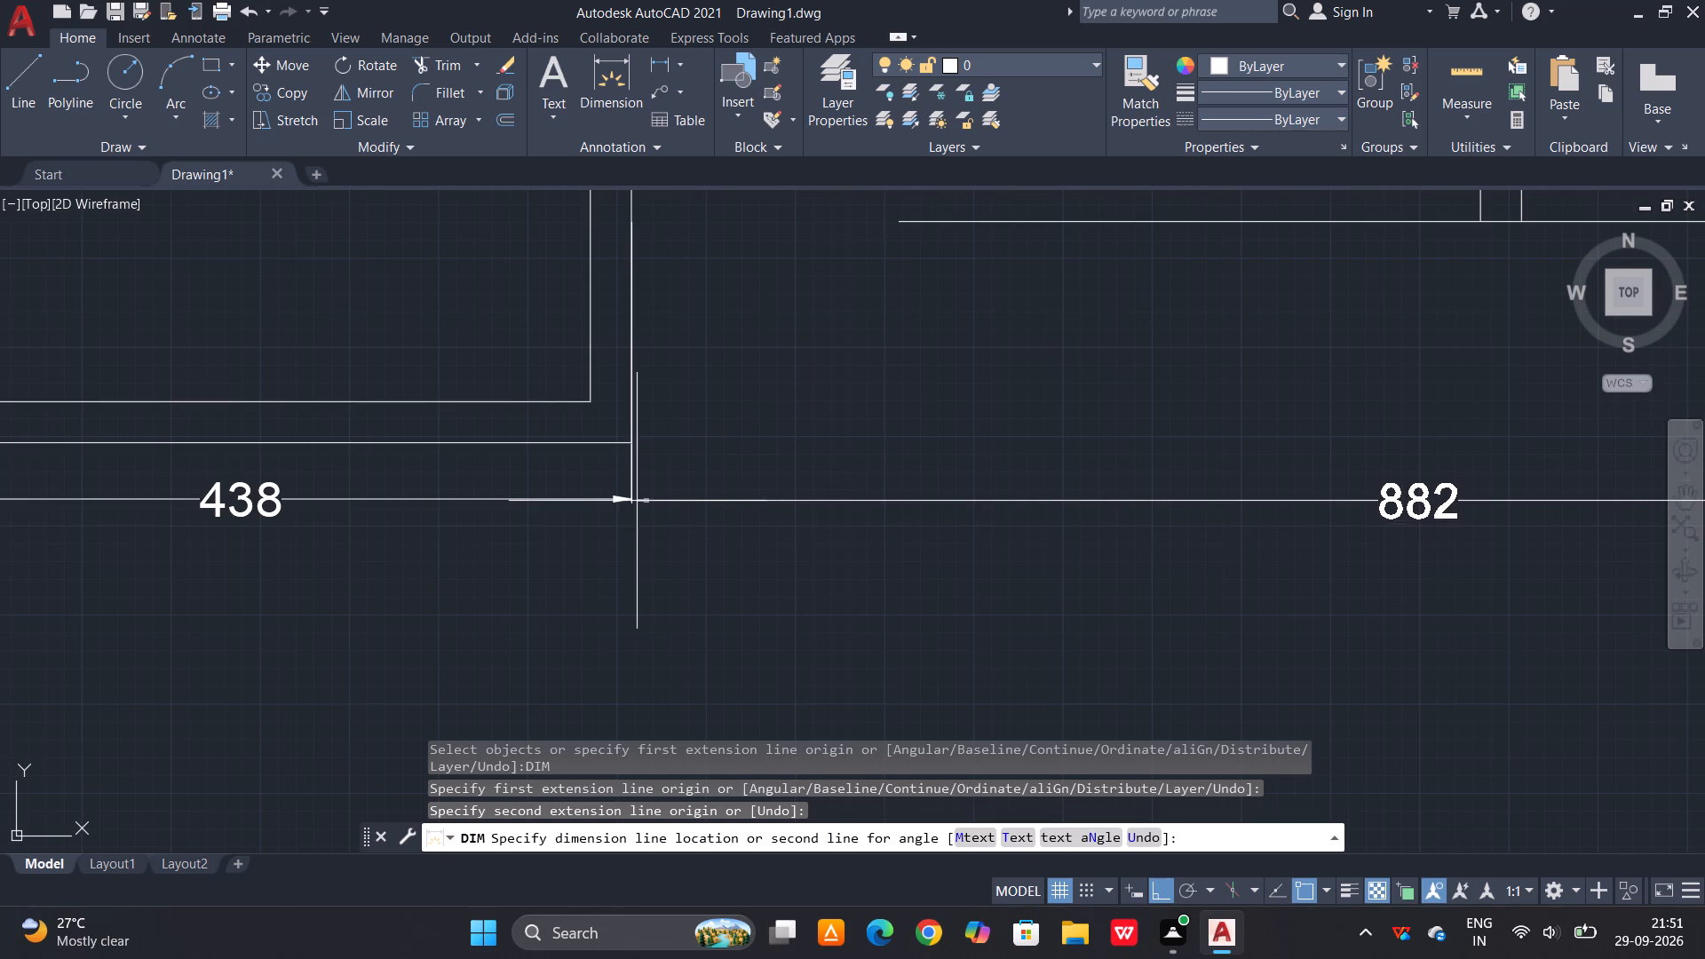
click(631, 501)
scroll(630, 503, down, 2)
key(Escape)
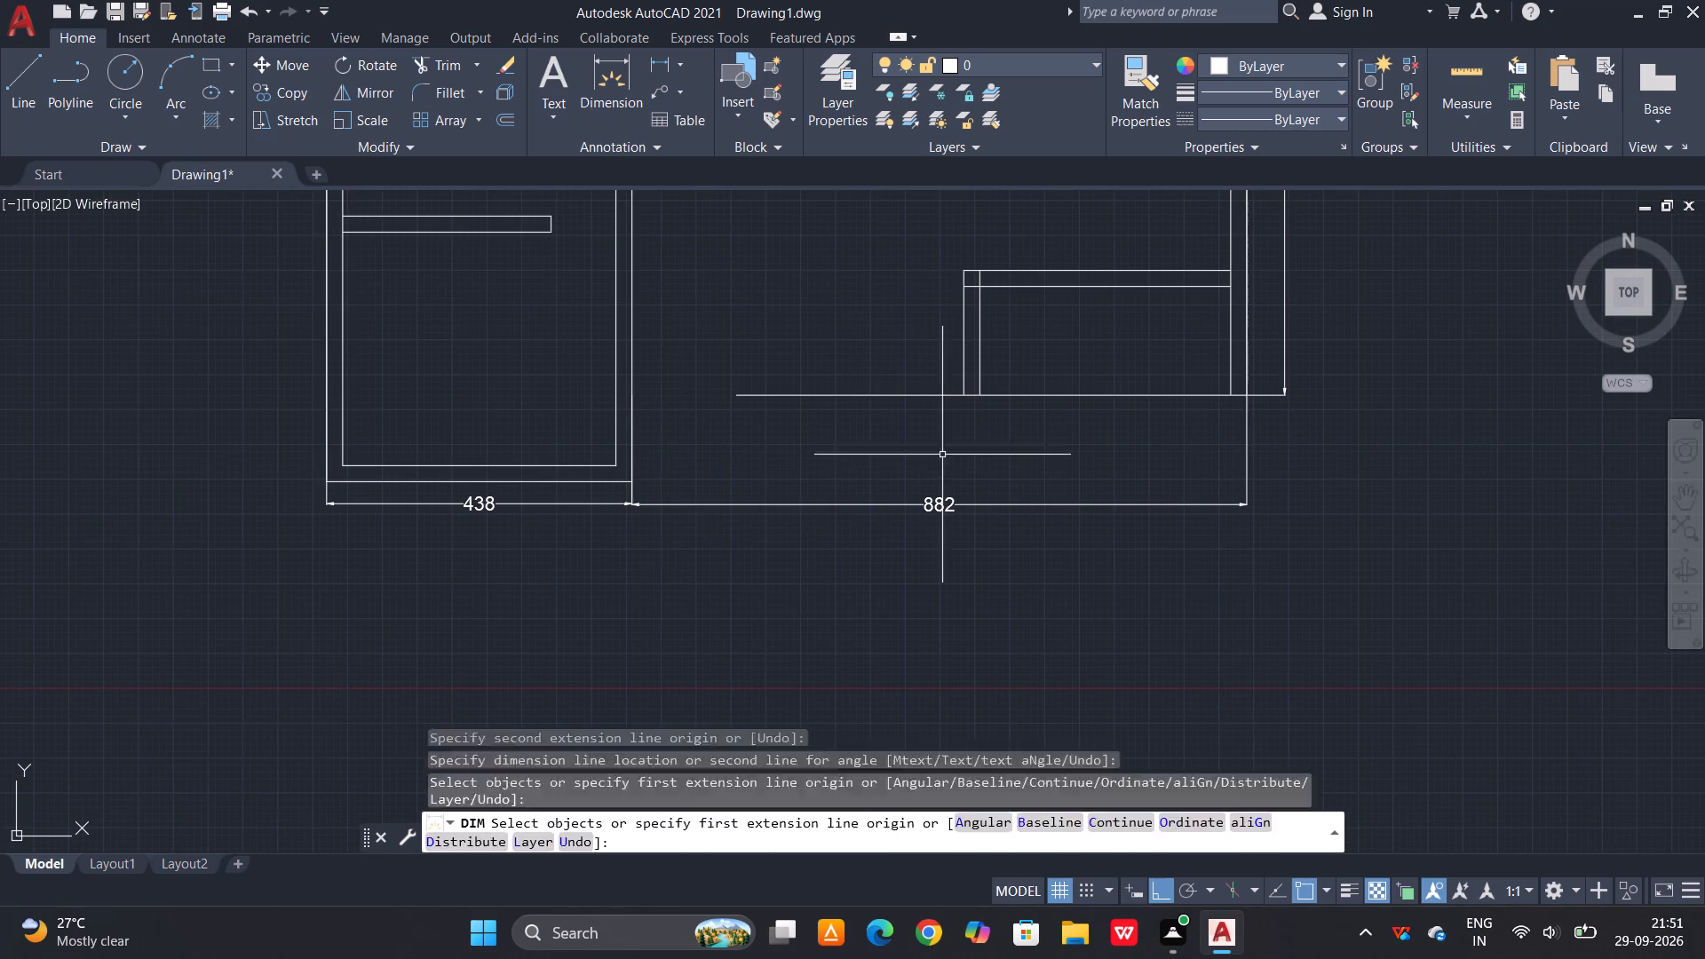
key(Escape)
Extend the bottom line to meet the lower-left room's right wall.
middle_drag(916, 427, 891, 543)
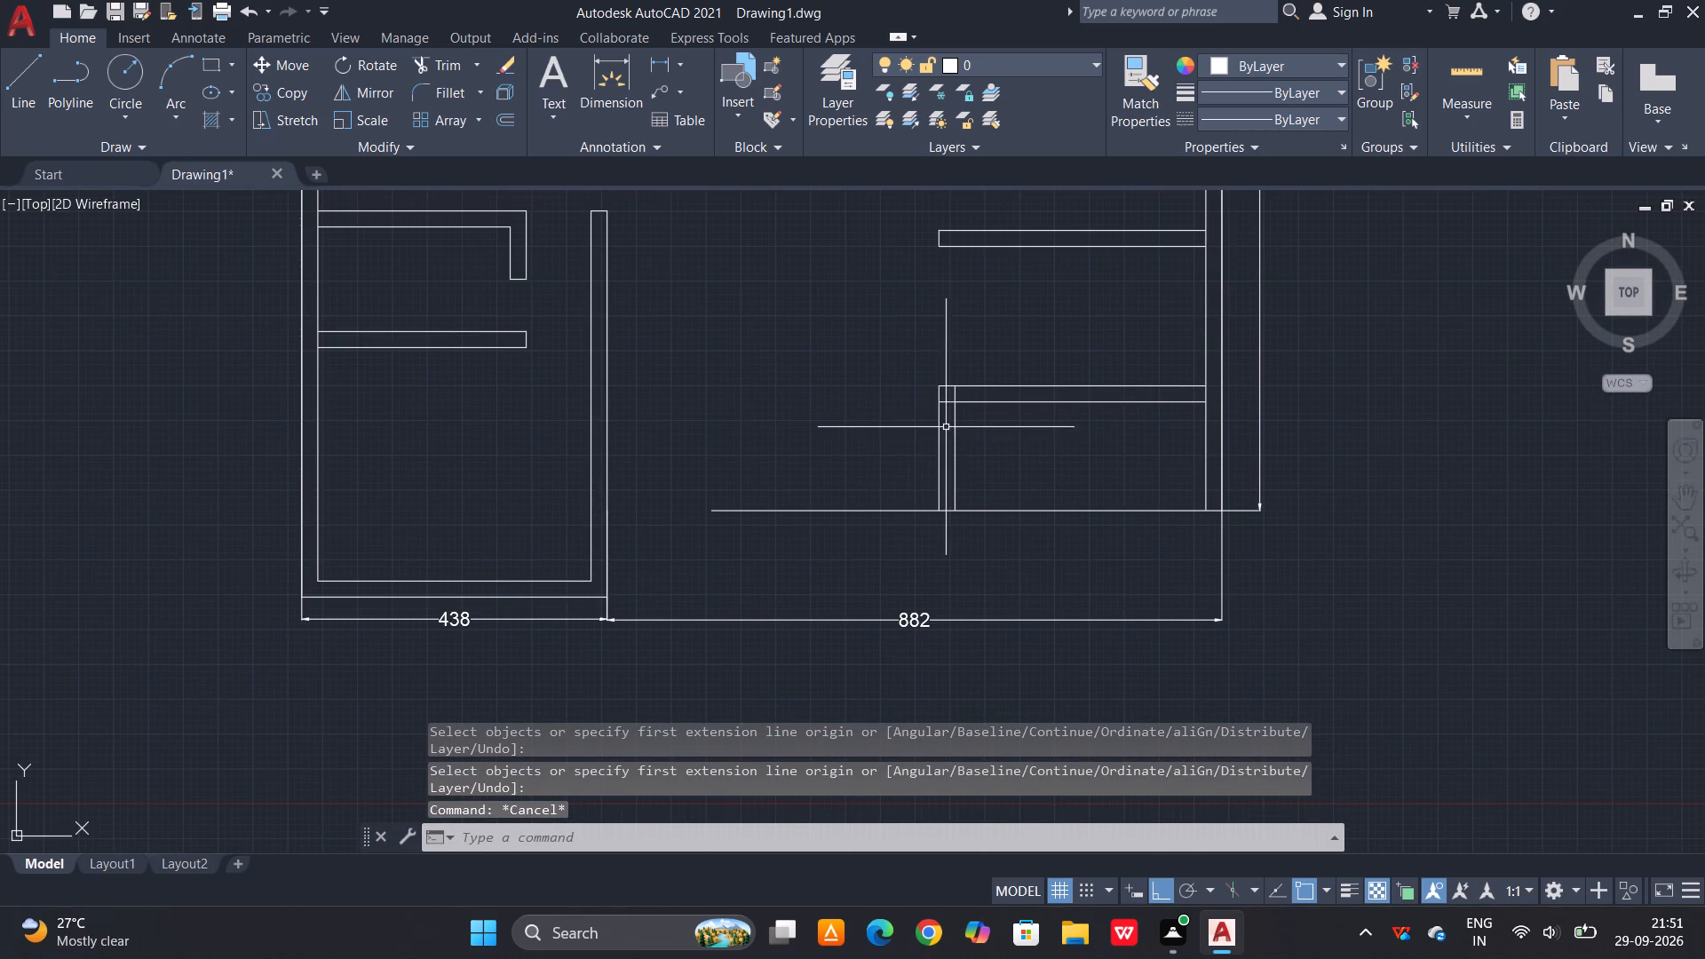
key(Escape)
text(EX)
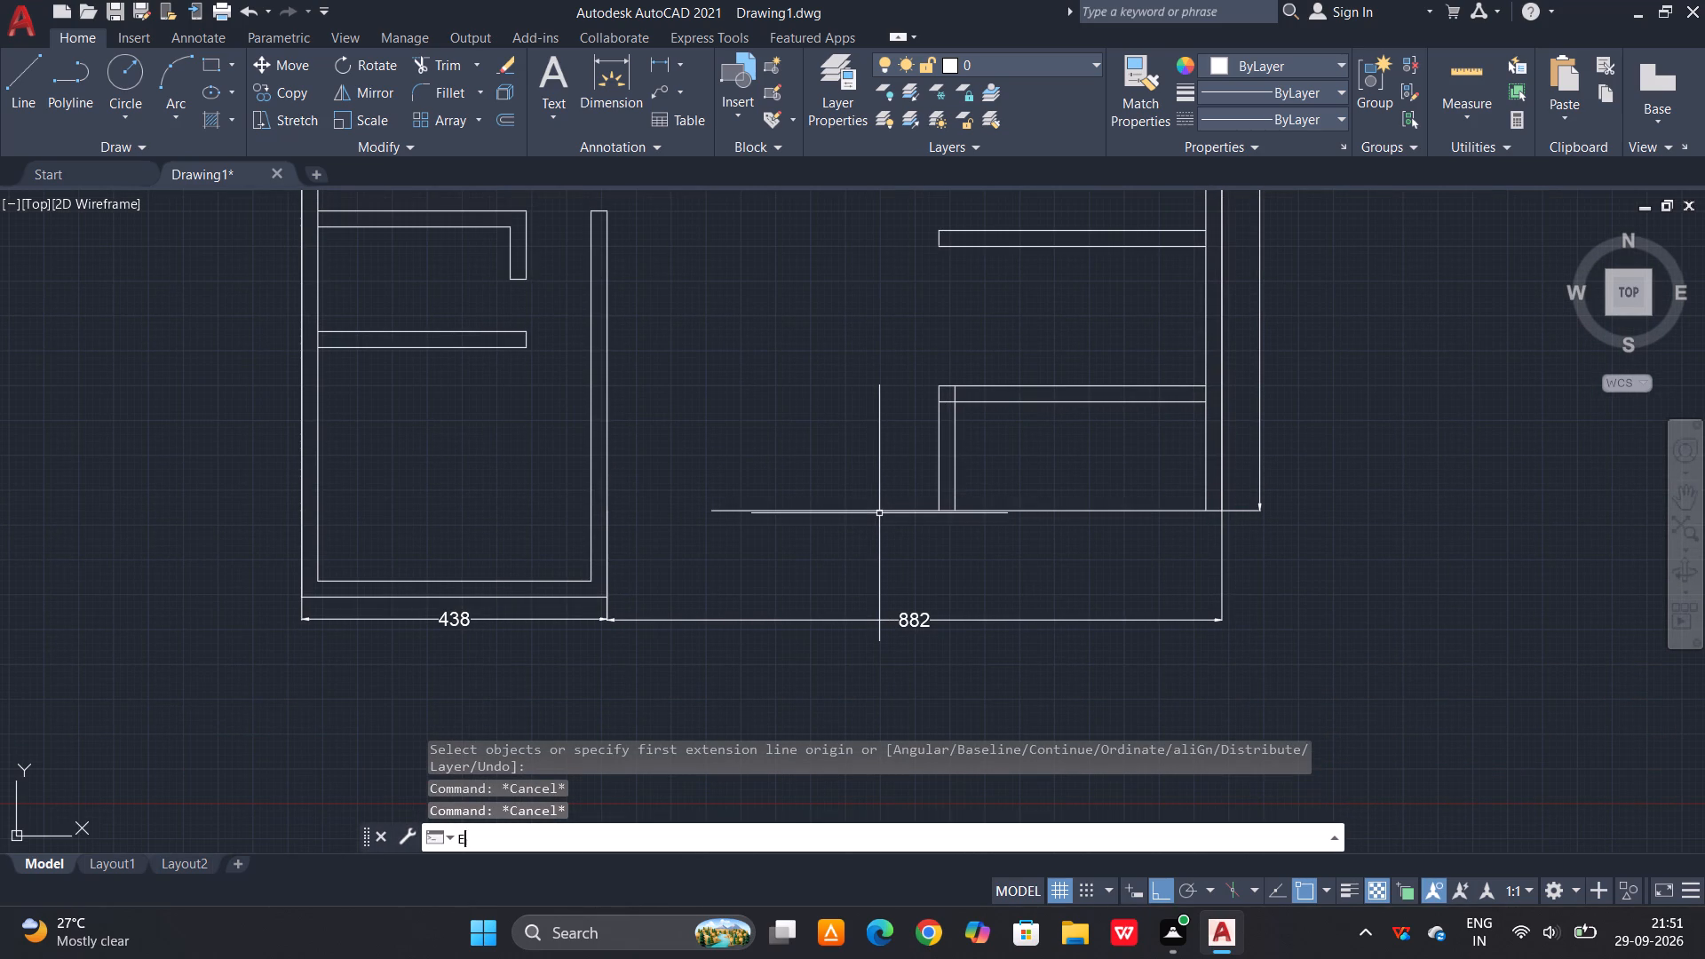
key(space)
key(space)
click(871, 511)
key(Escape)
key(Escape)
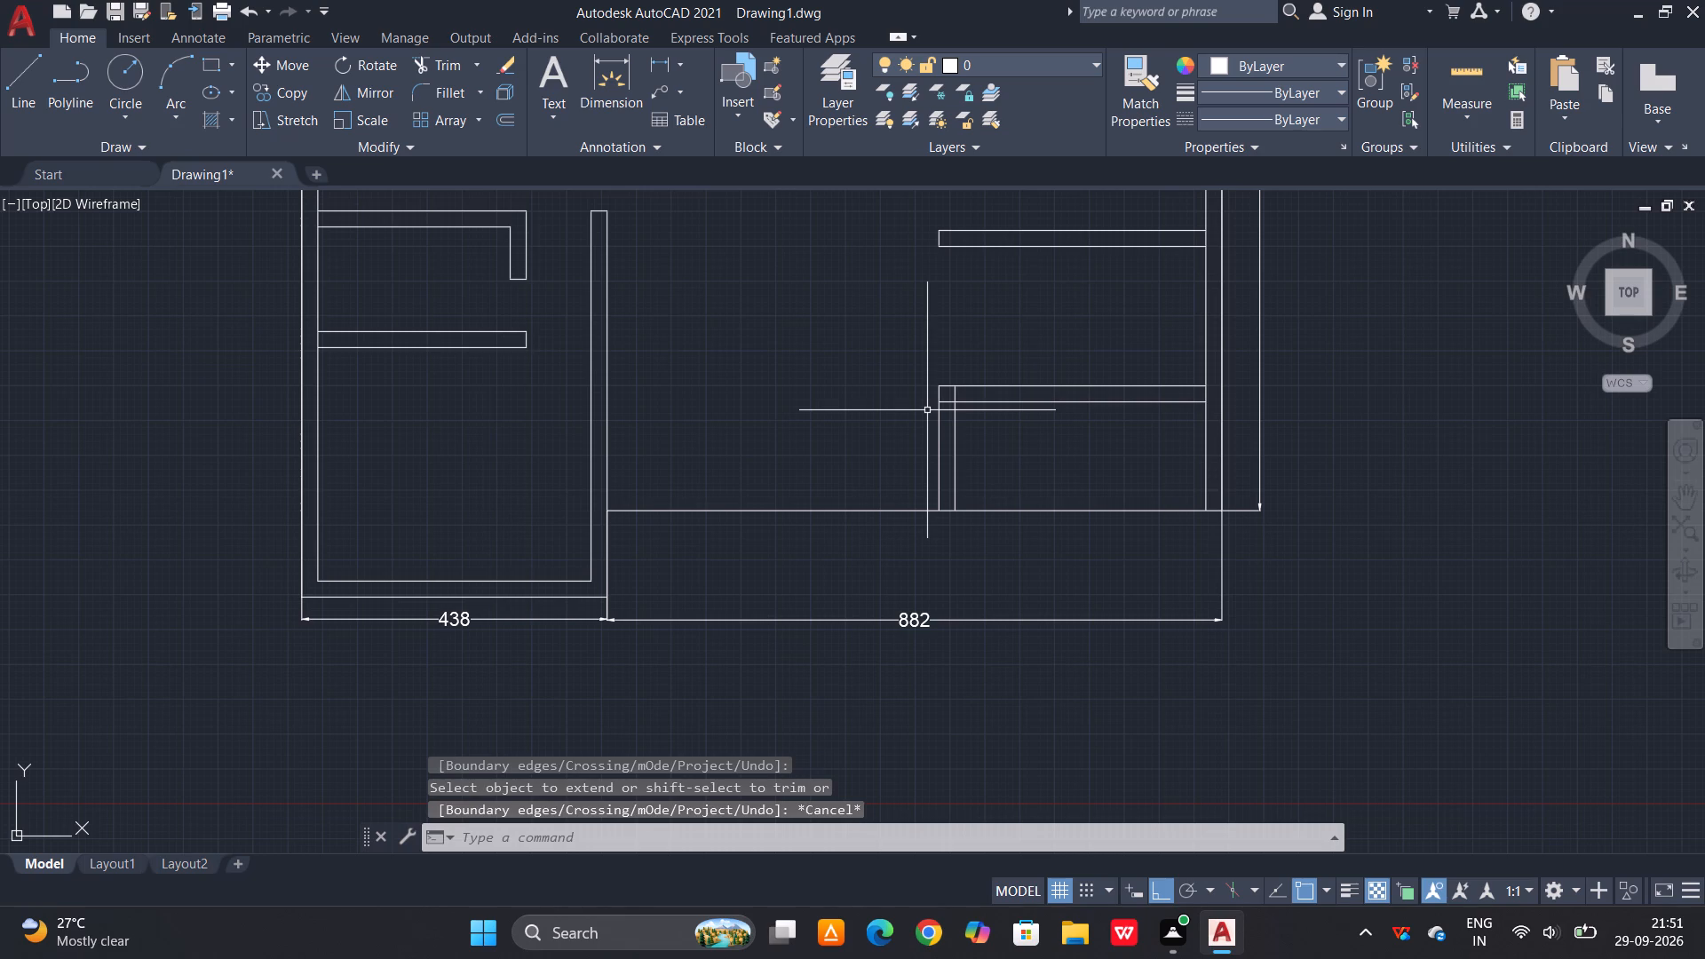
Offset the extended bottom line 23 units upward to form the bottom wall's inner face.
text(O)
key(space)
text(23)
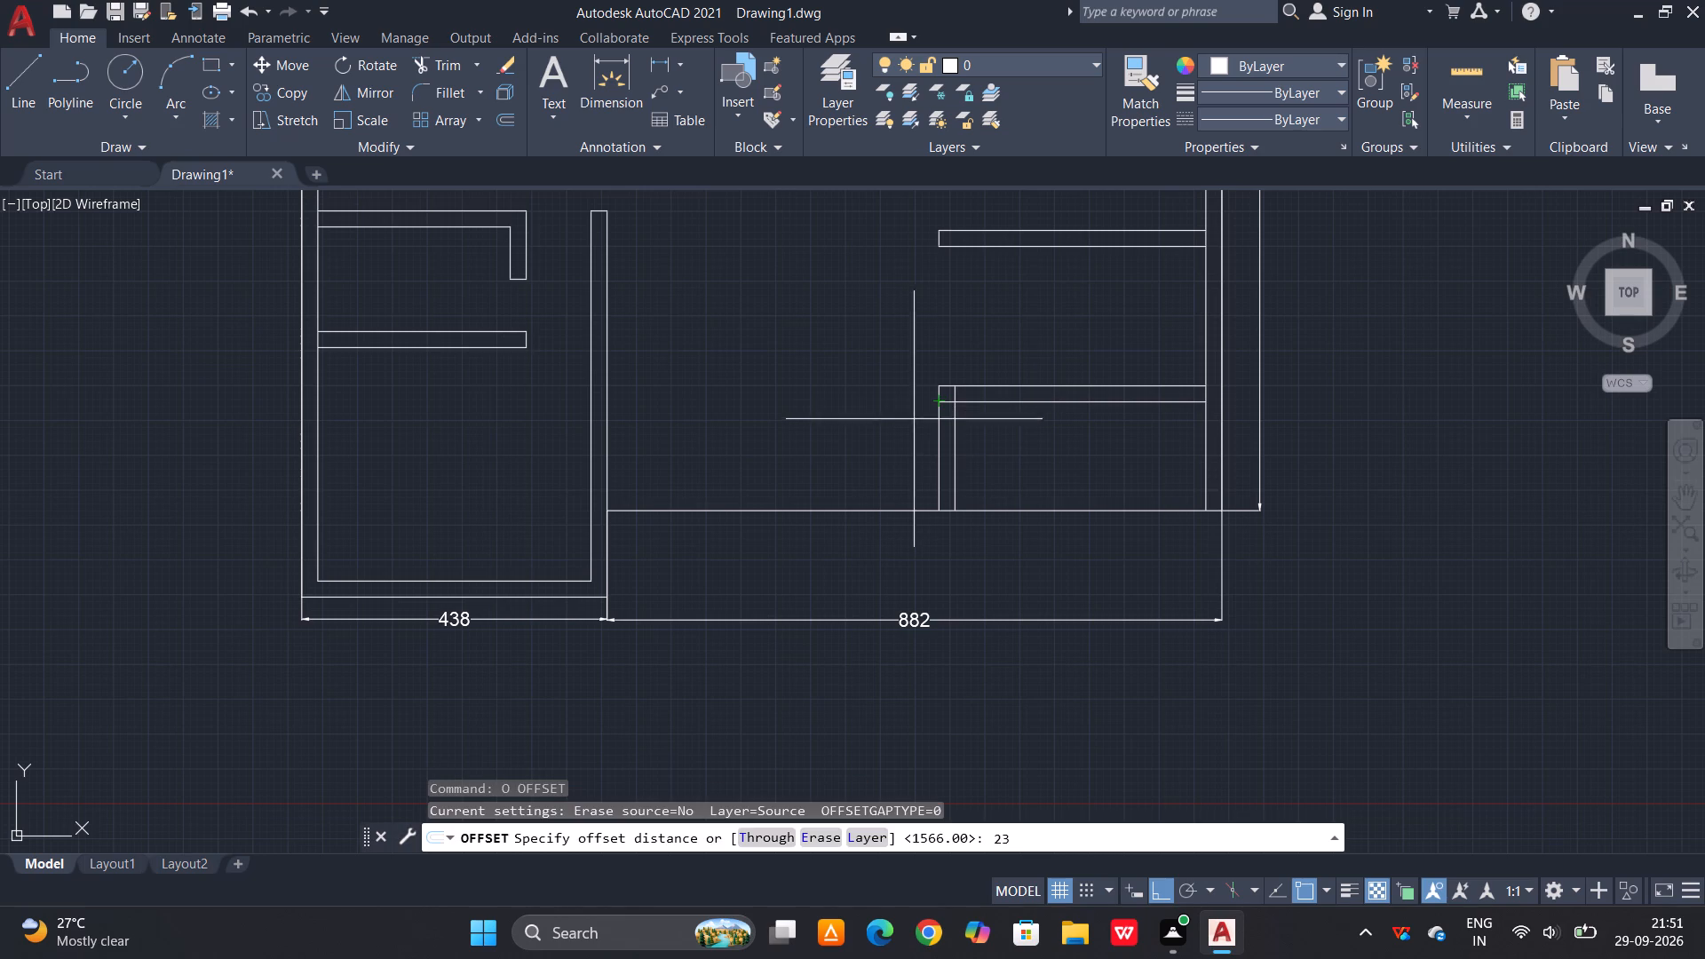
key(space)
click(877, 511)
click(891, 446)
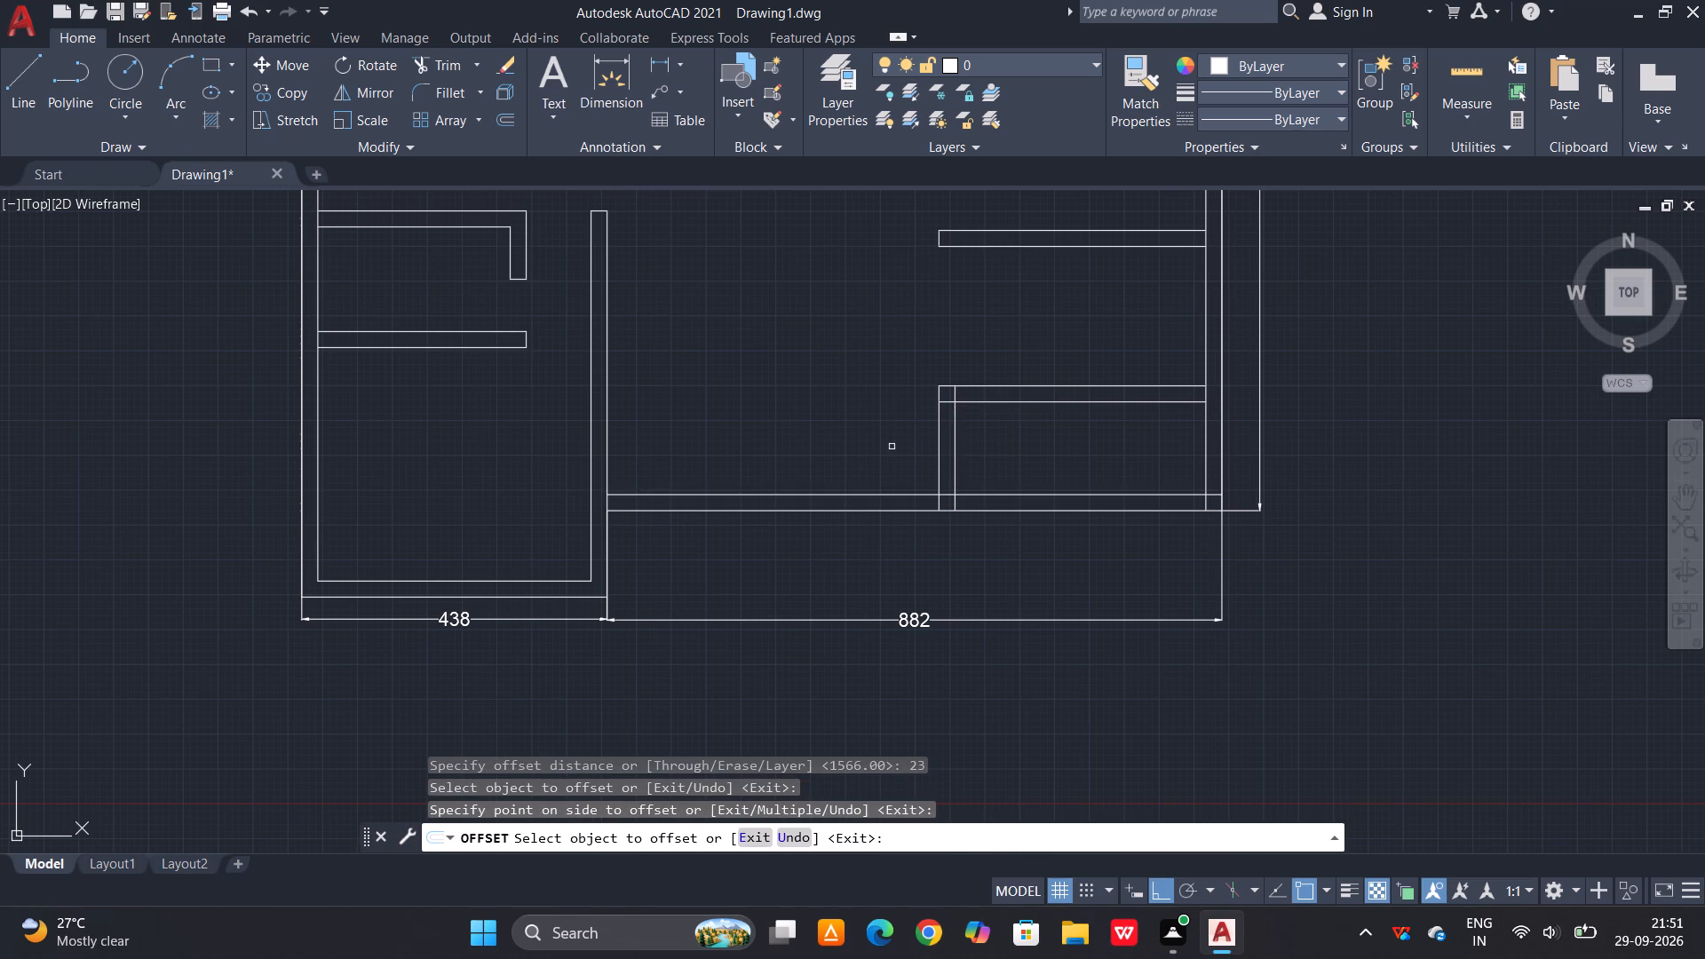
key(Escape)
key(Escape)
Trim the bottom wall's inner line between the two lines of the lower-right room's left partition.
text(TR)
key(space)
scroll(943, 482, up, 2)
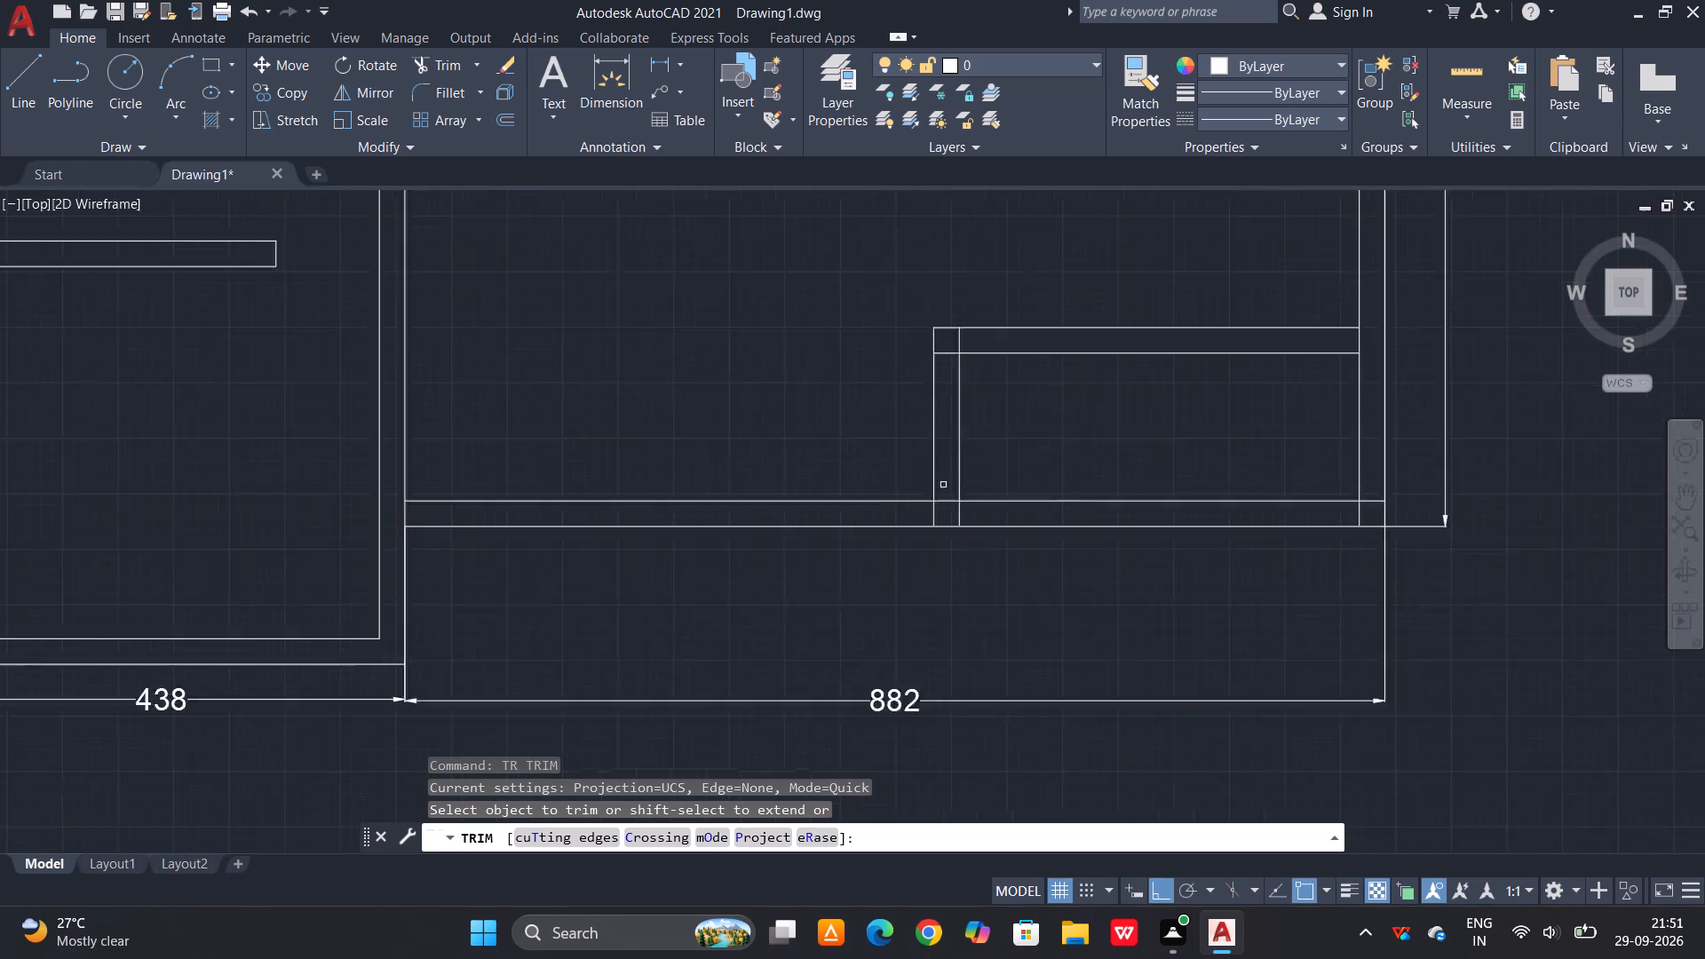
click(945, 514)
click(948, 483)
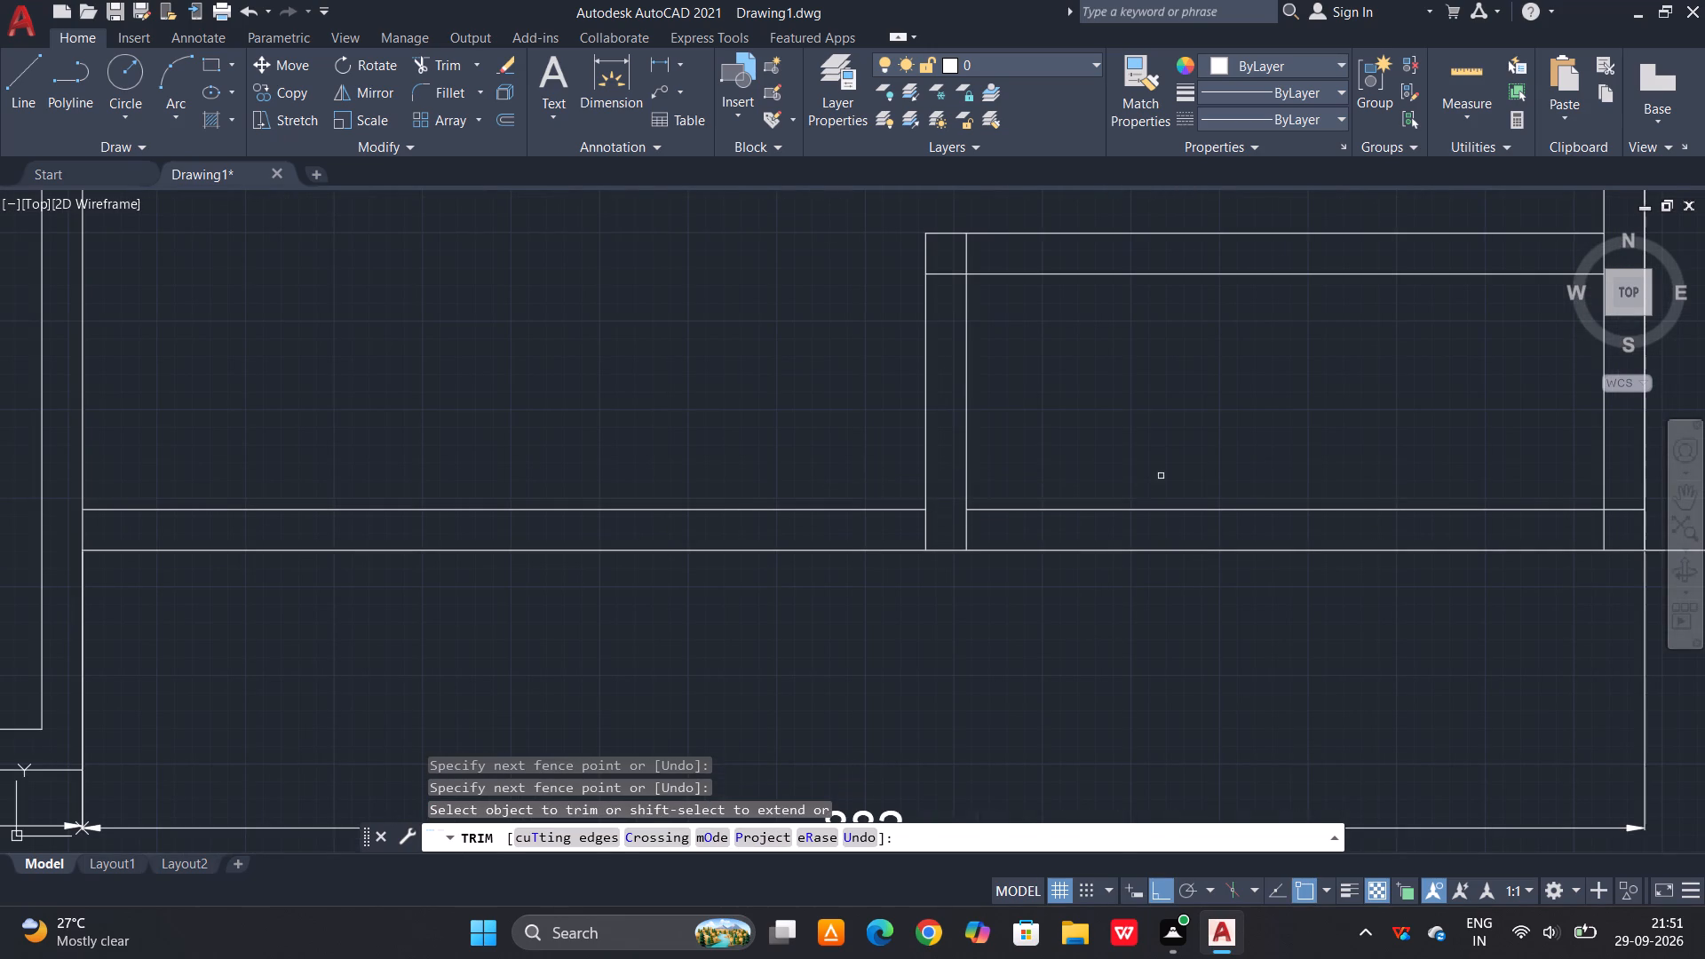
key(F1)
click(1169, 472)
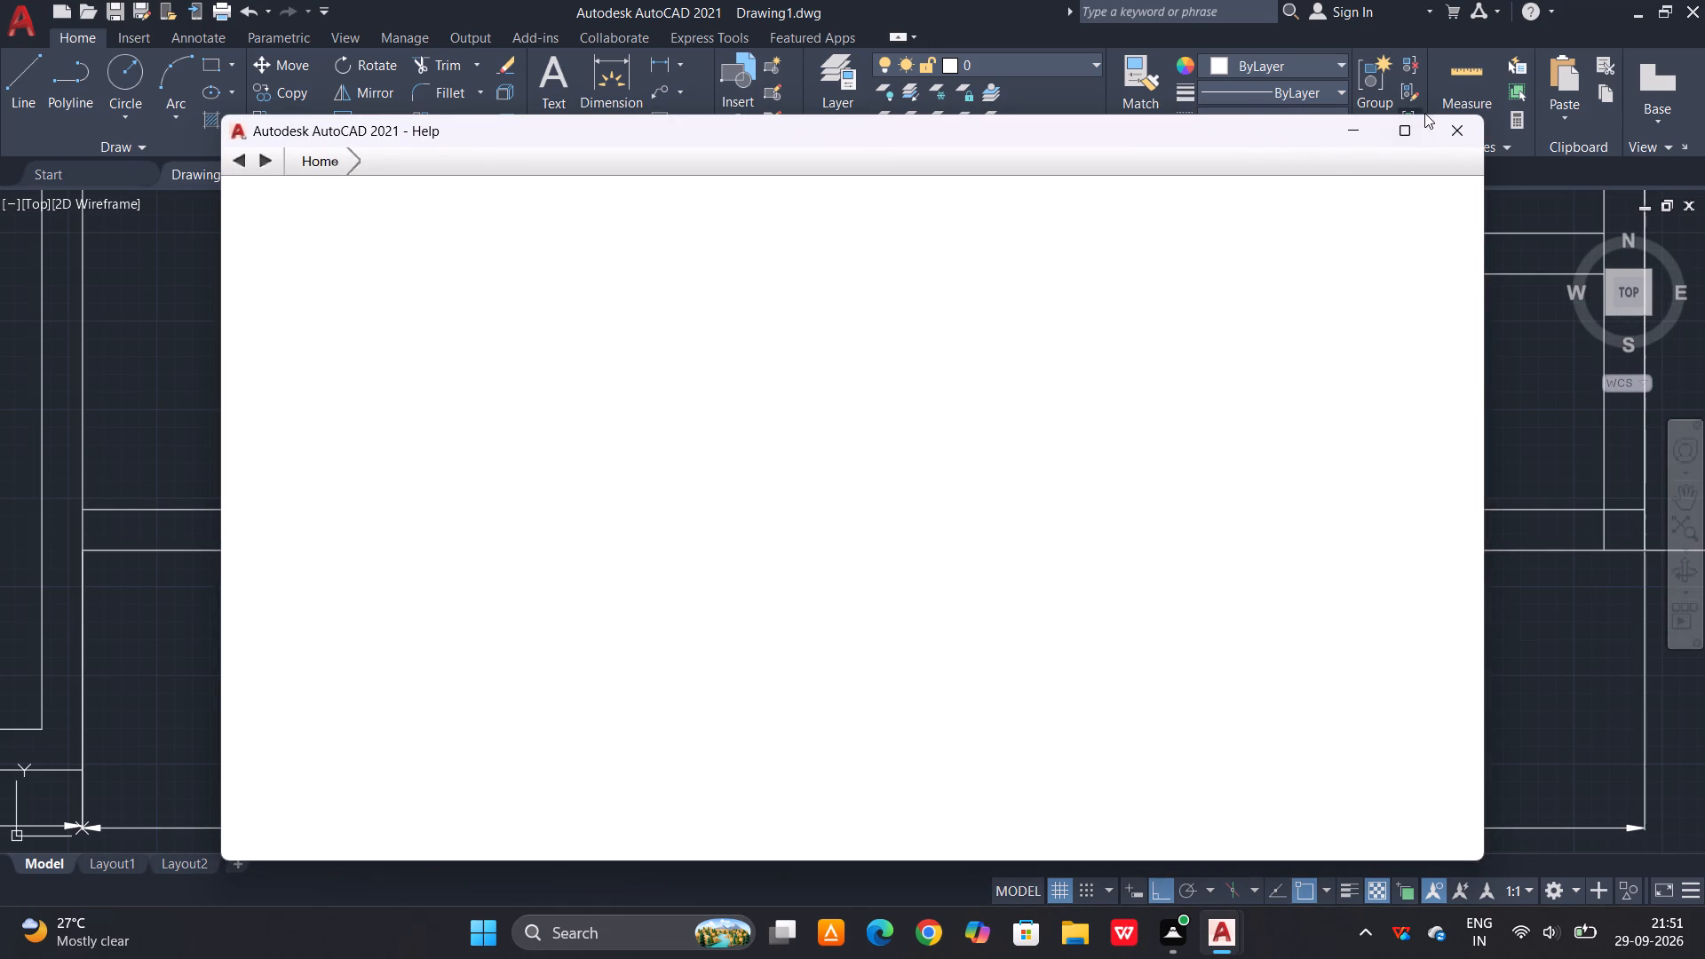
click(1449, 124)
key(Escape)
Delete the remaining piece of the bottom wall's inner line inside the lower-right room.
click(1302, 465)
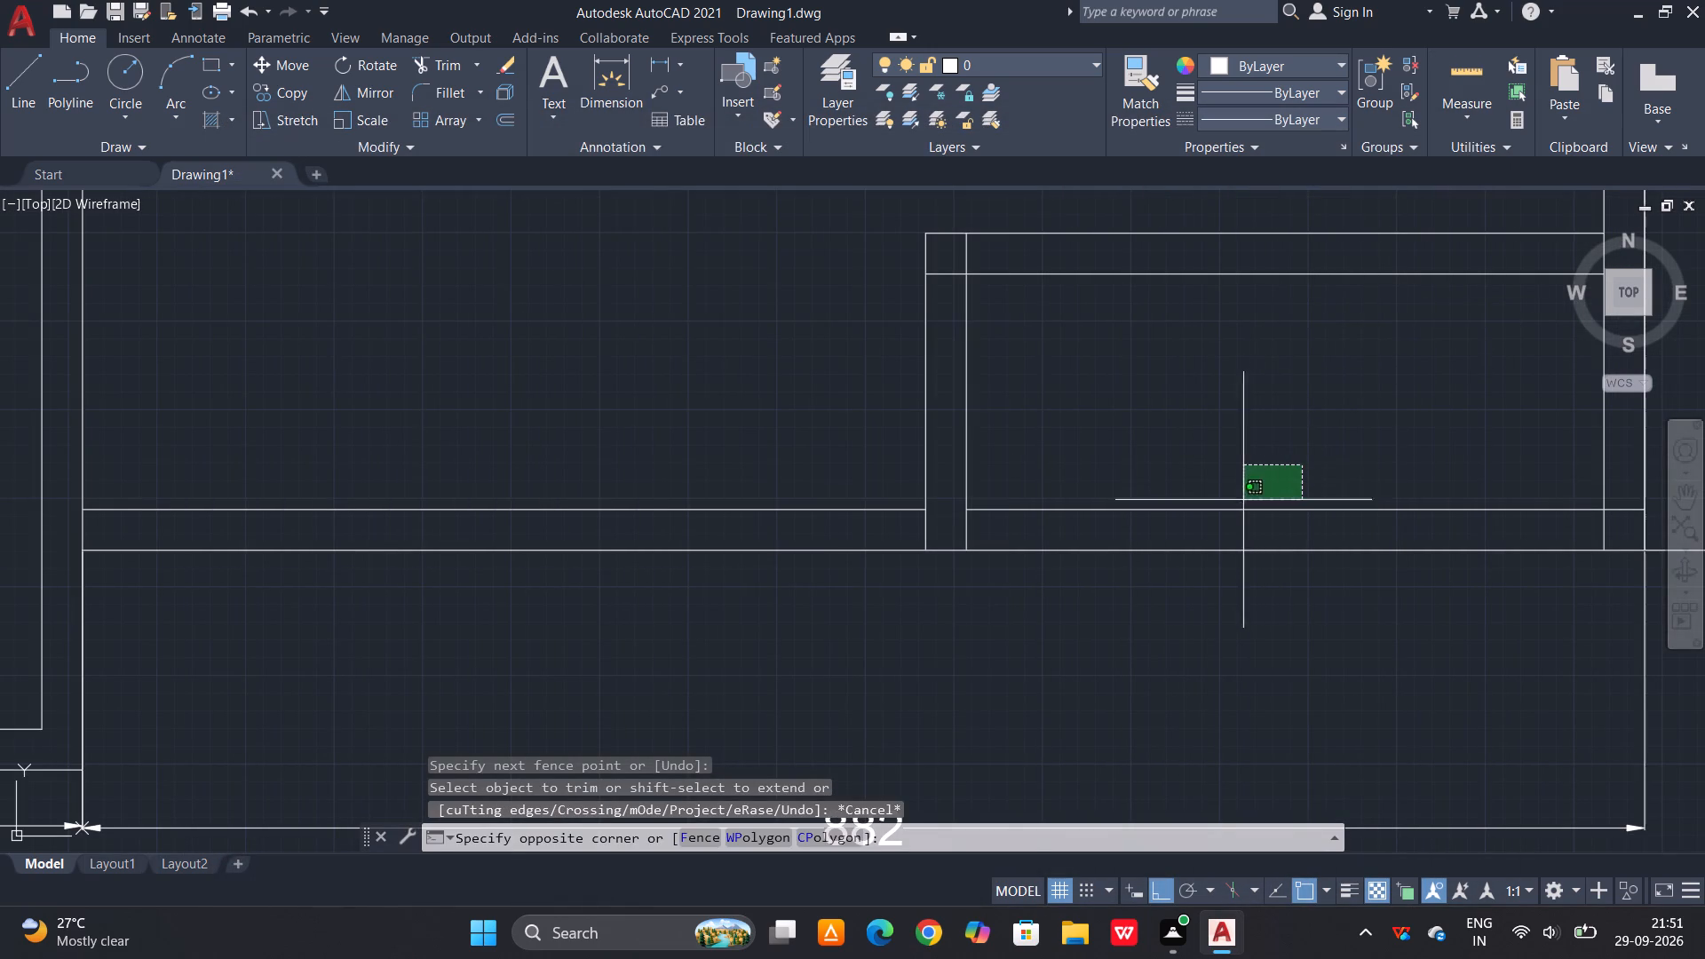
click(1216, 522)
key(Delete)
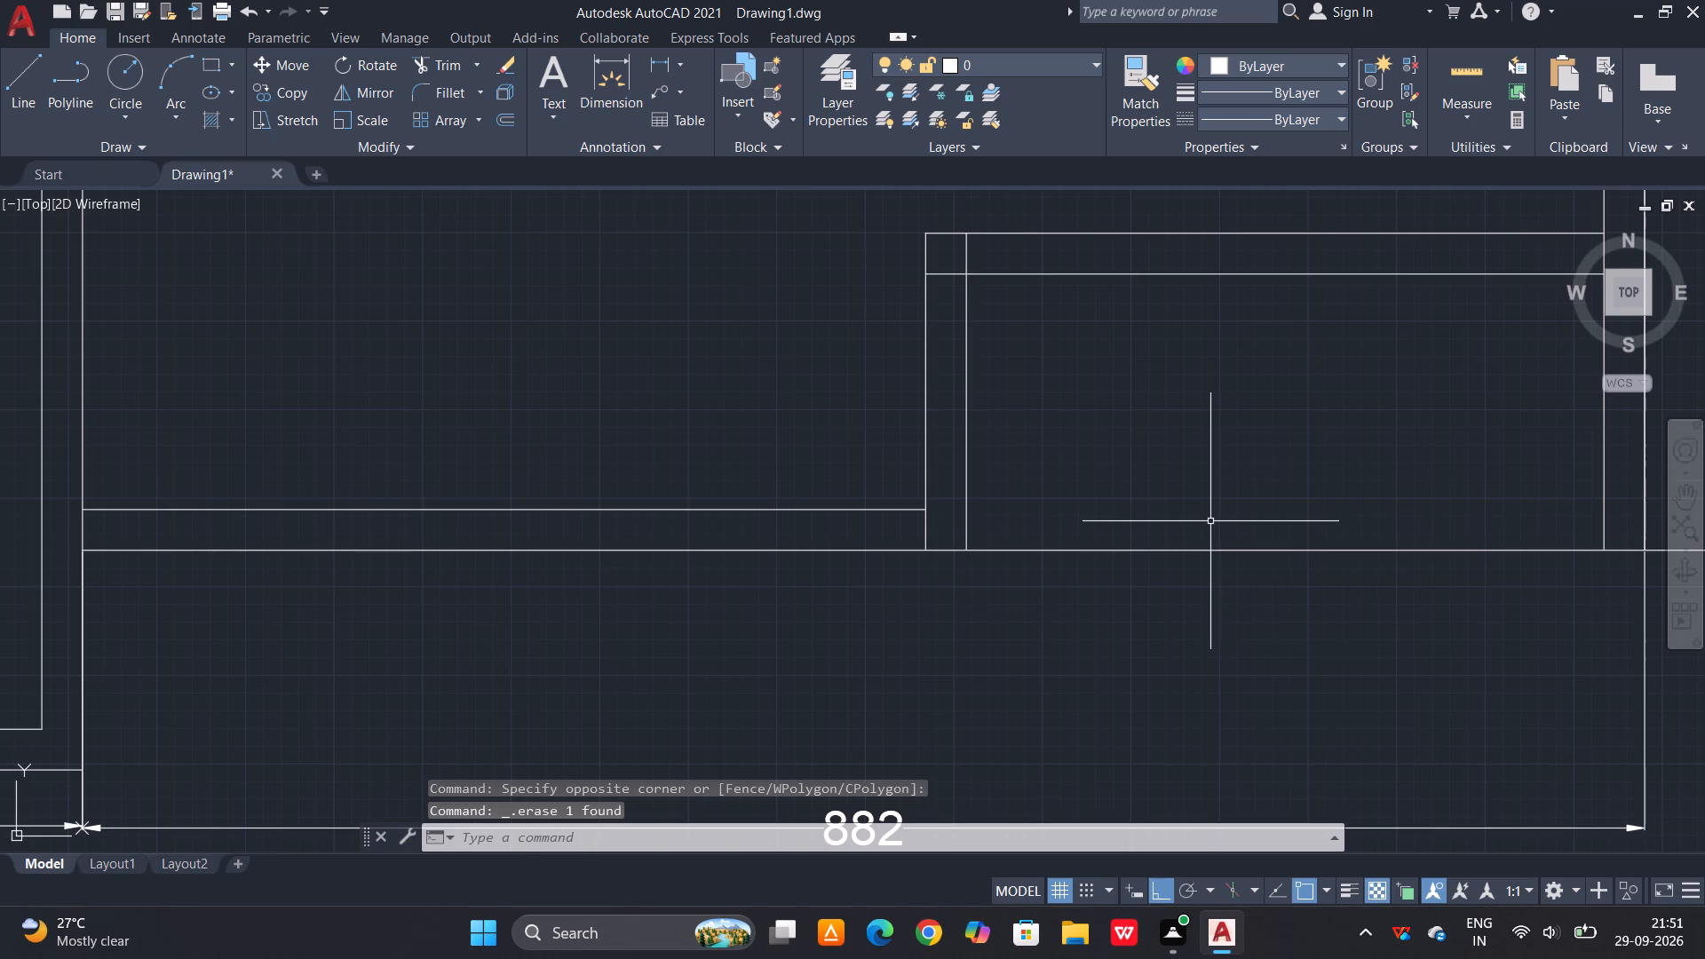
Offset the right outer wall's inner line 528 units inward, toward the plan's middle.
scroll(1251, 423, down, 3)
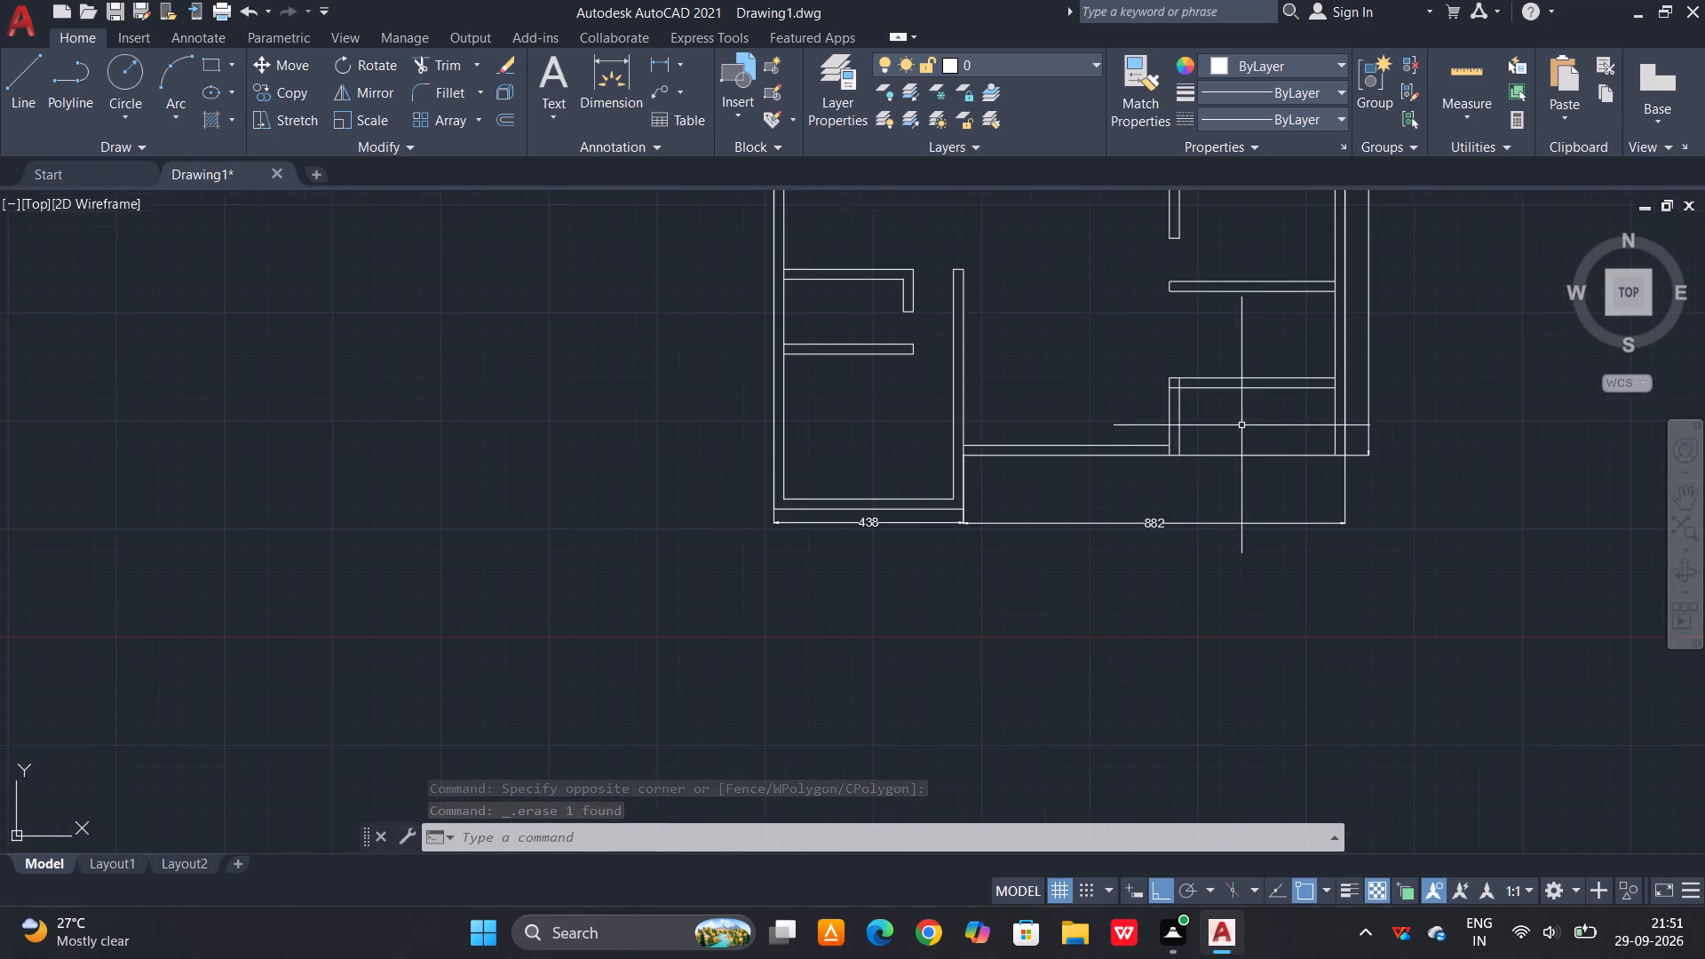
middle_drag(1264, 405, 1134, 484)
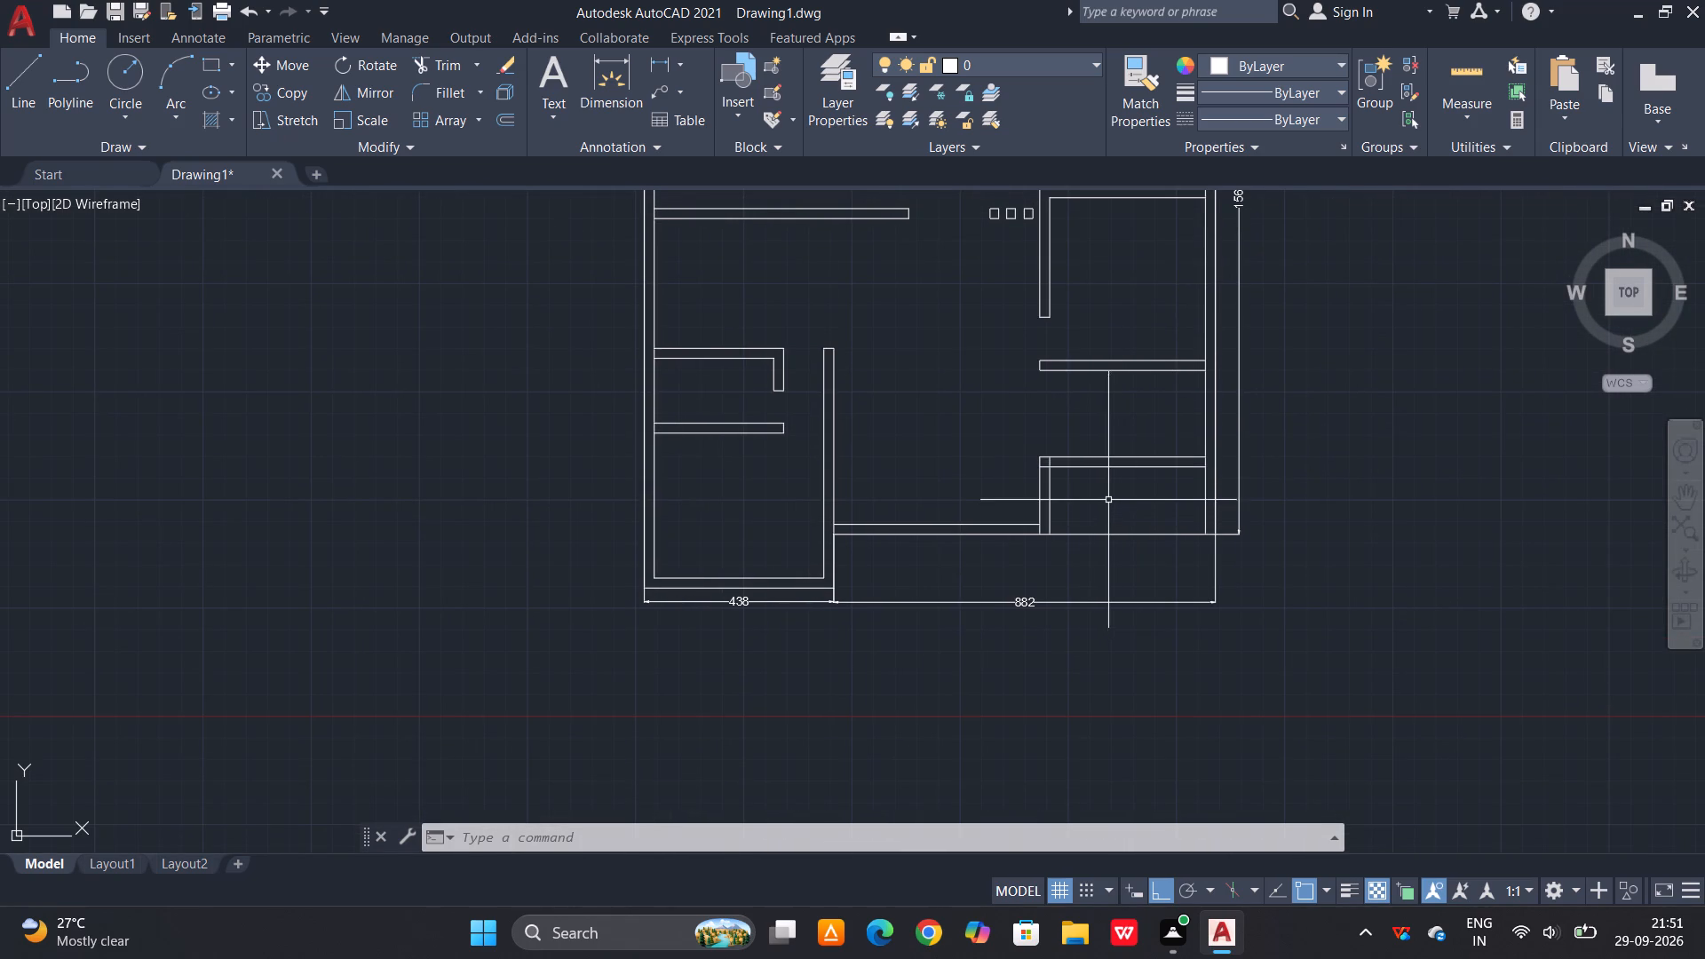
middle_drag(1116, 486, 1008, 535)
scroll(992, 492, up, 1)
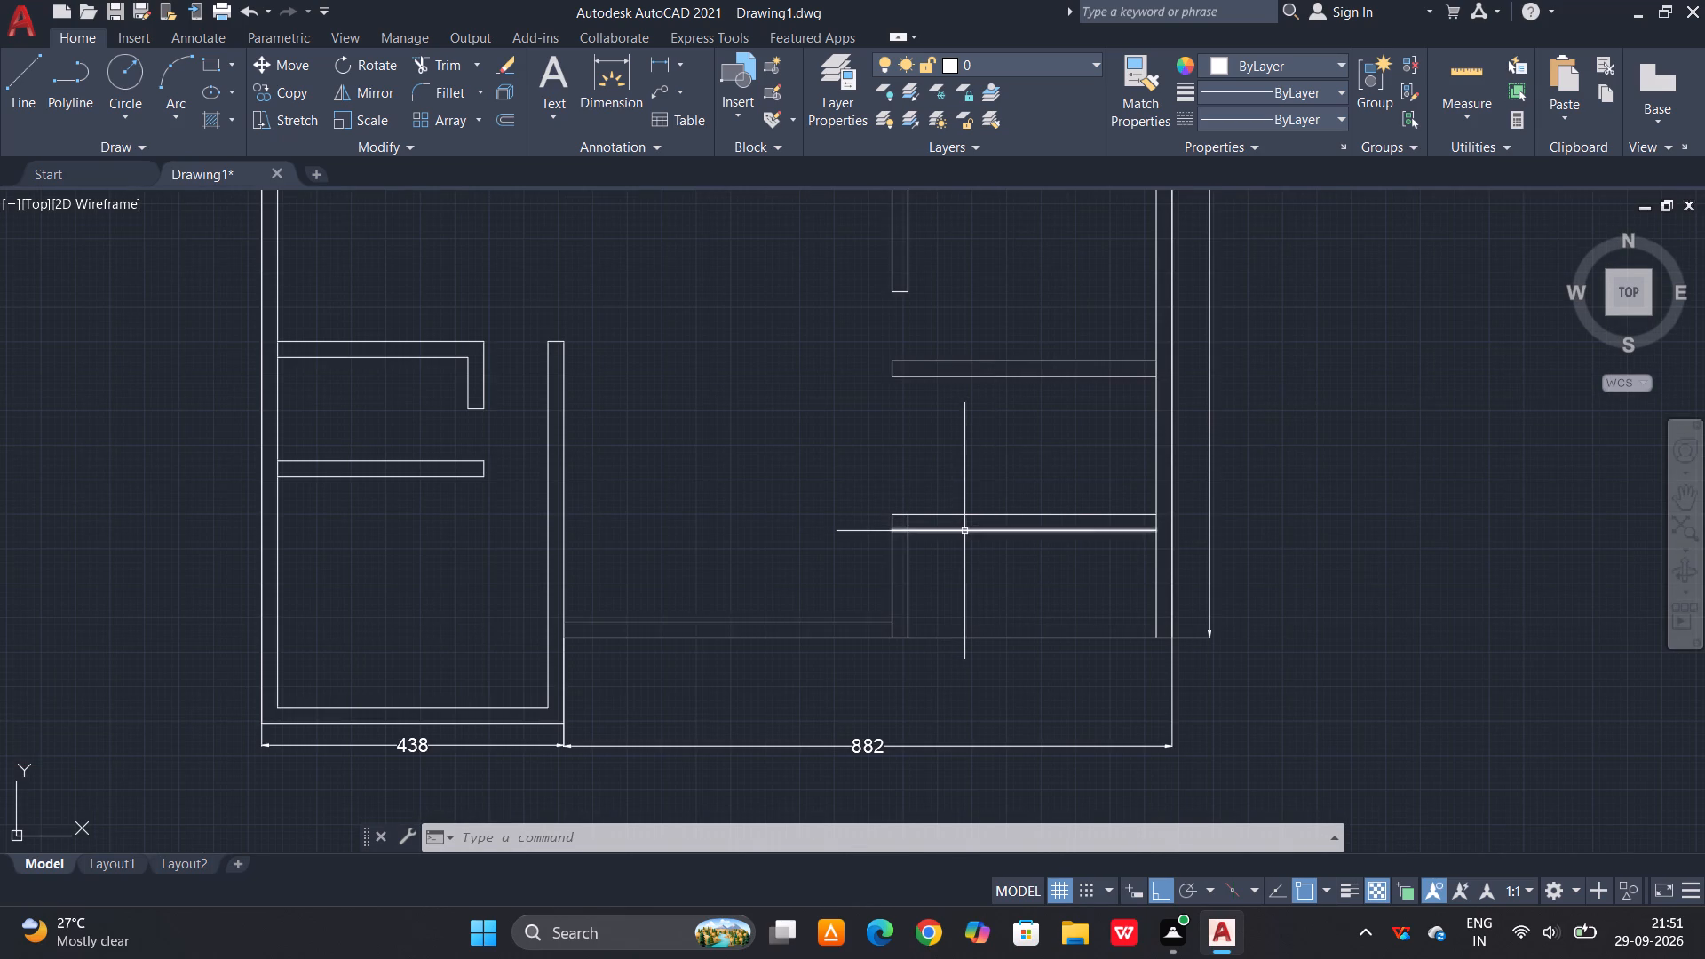
scroll(946, 546, down, 2)
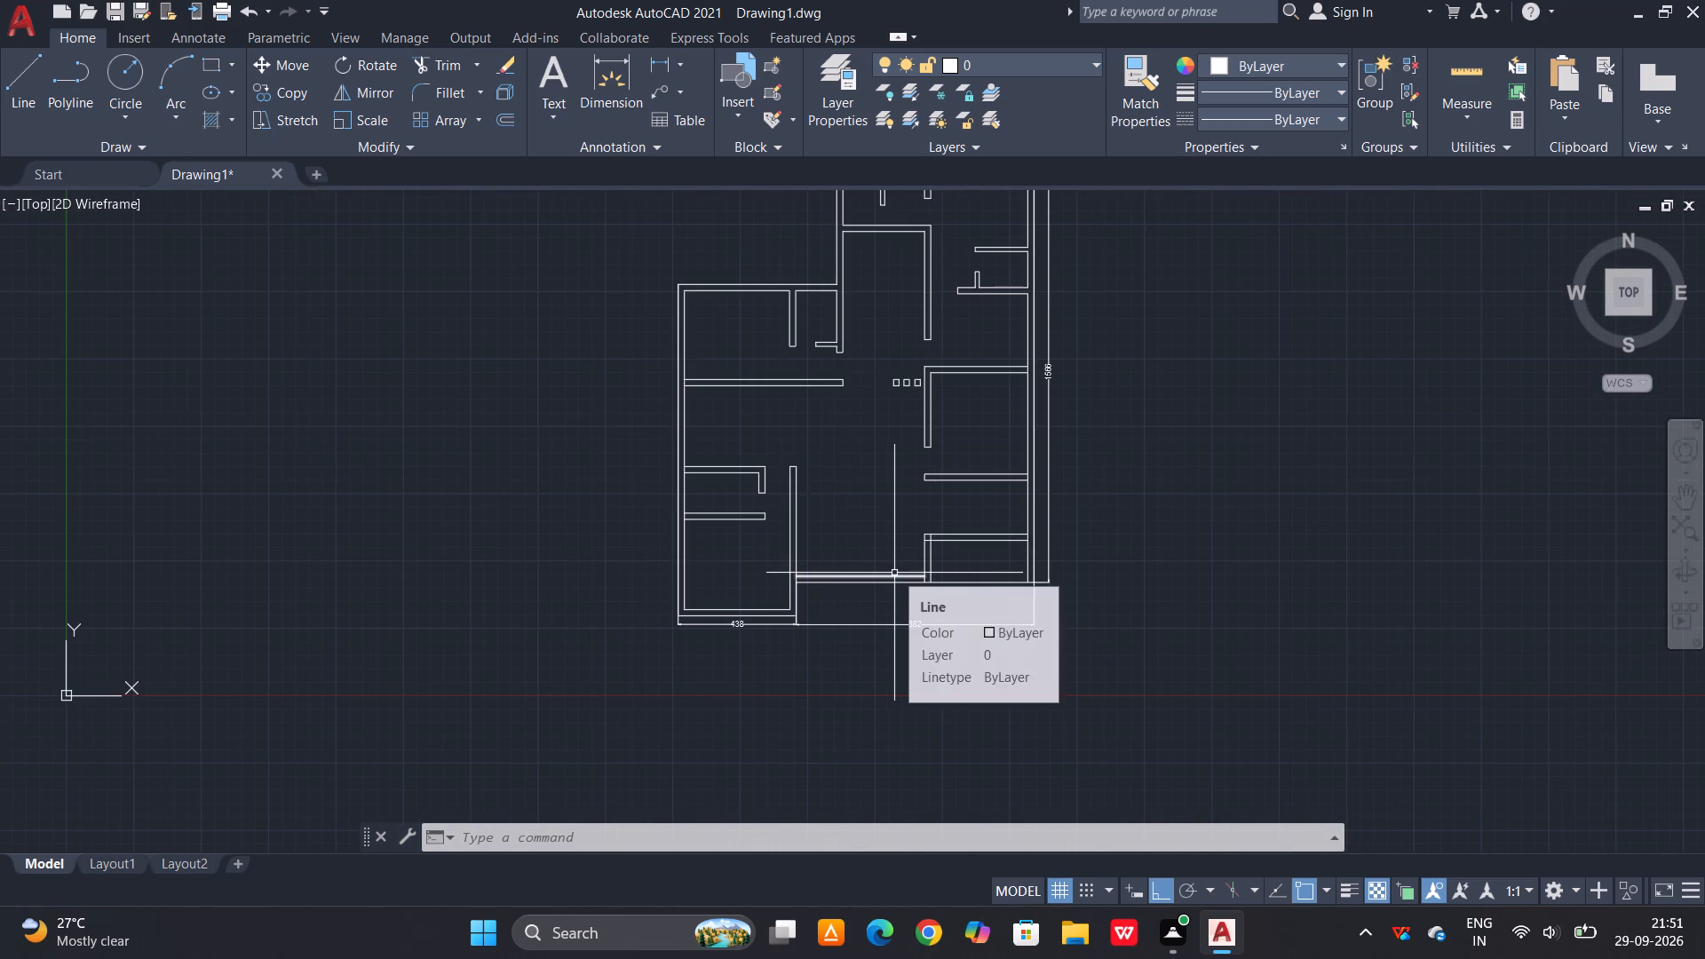
key(Escape)
key(o)
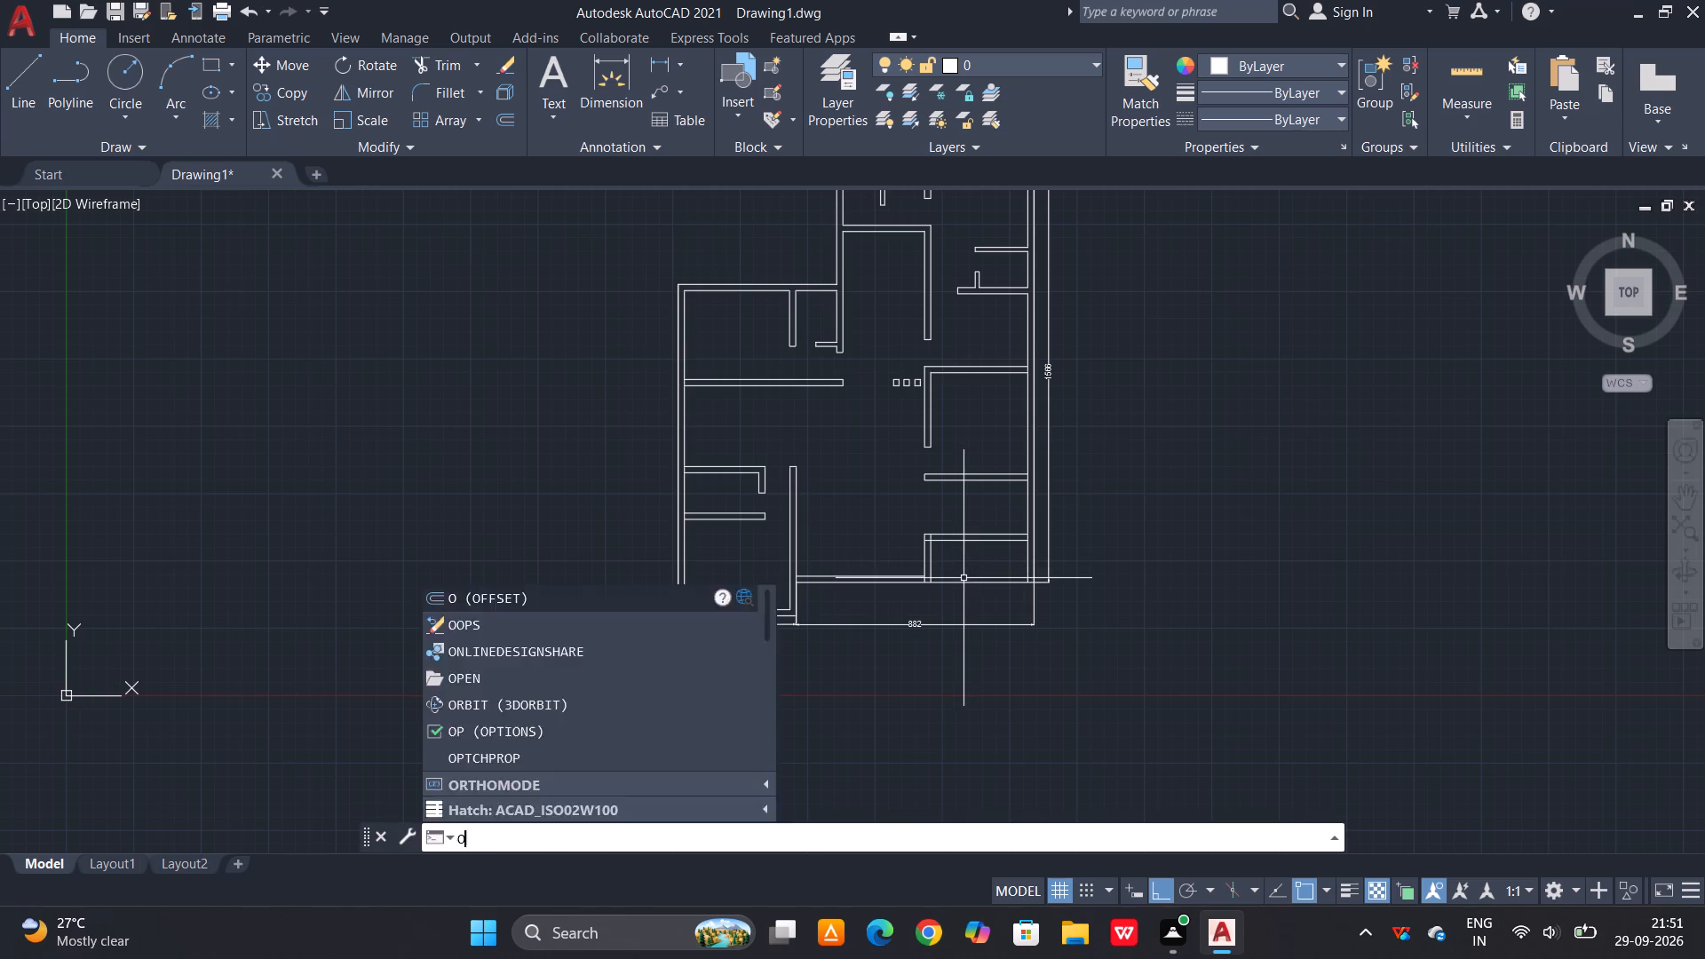
key(space)
key(5)
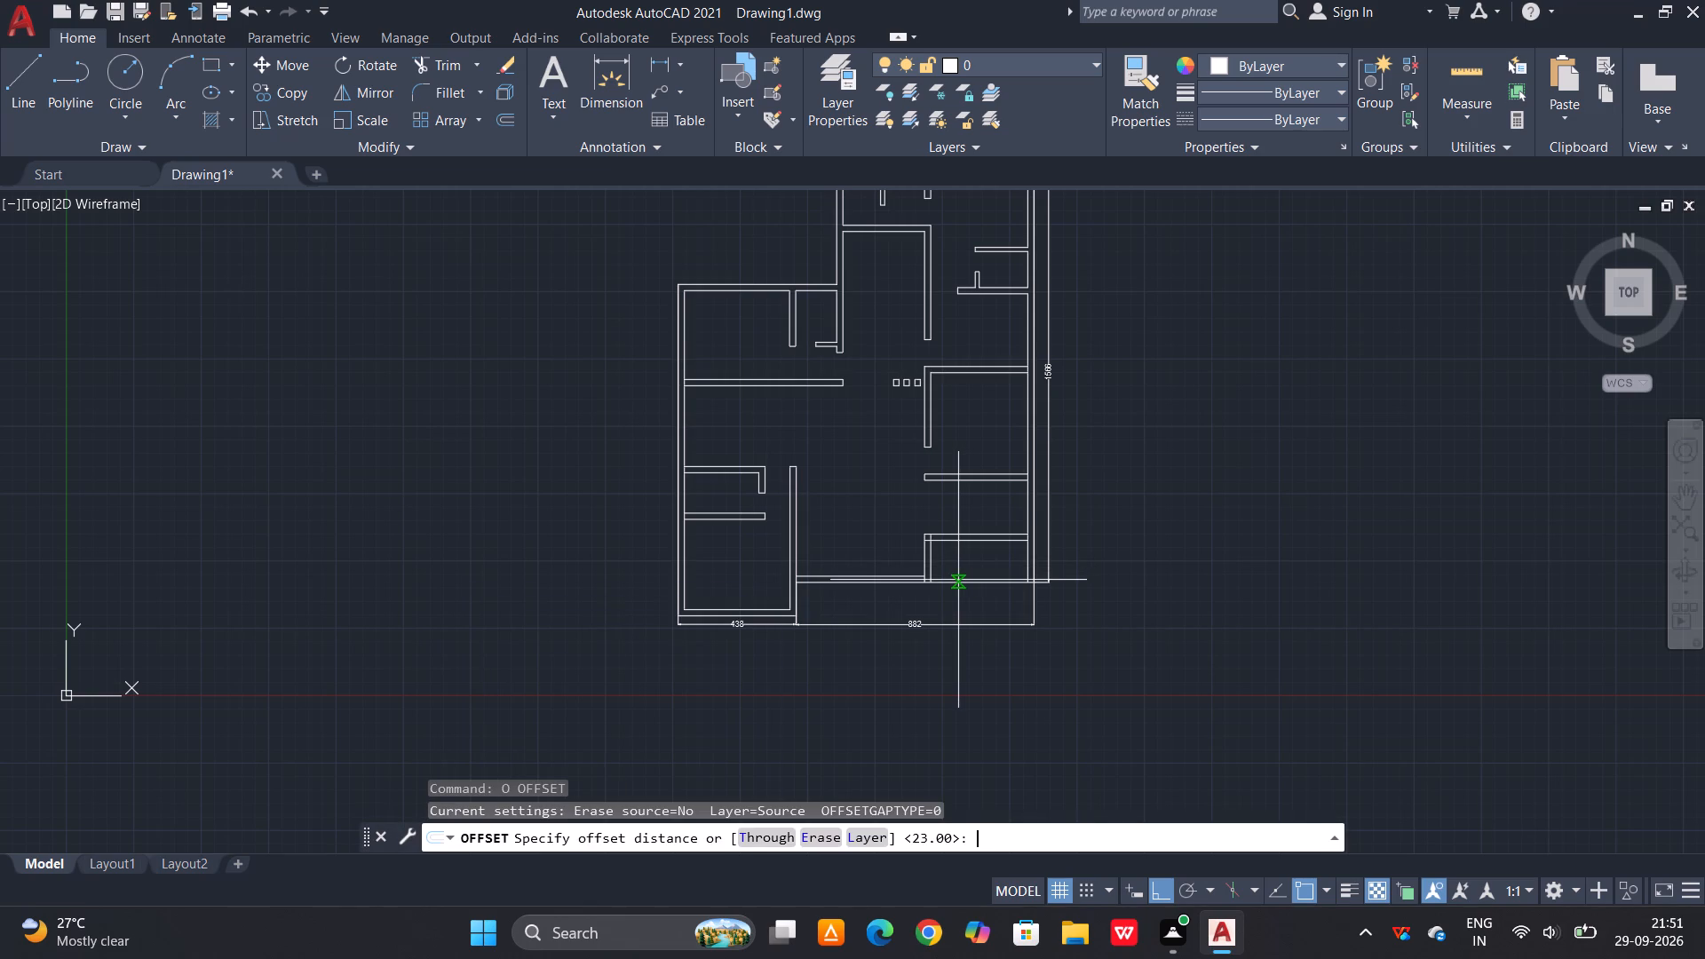
key(2)
key(8)
key(space)
scroll(1027, 563, up, 2)
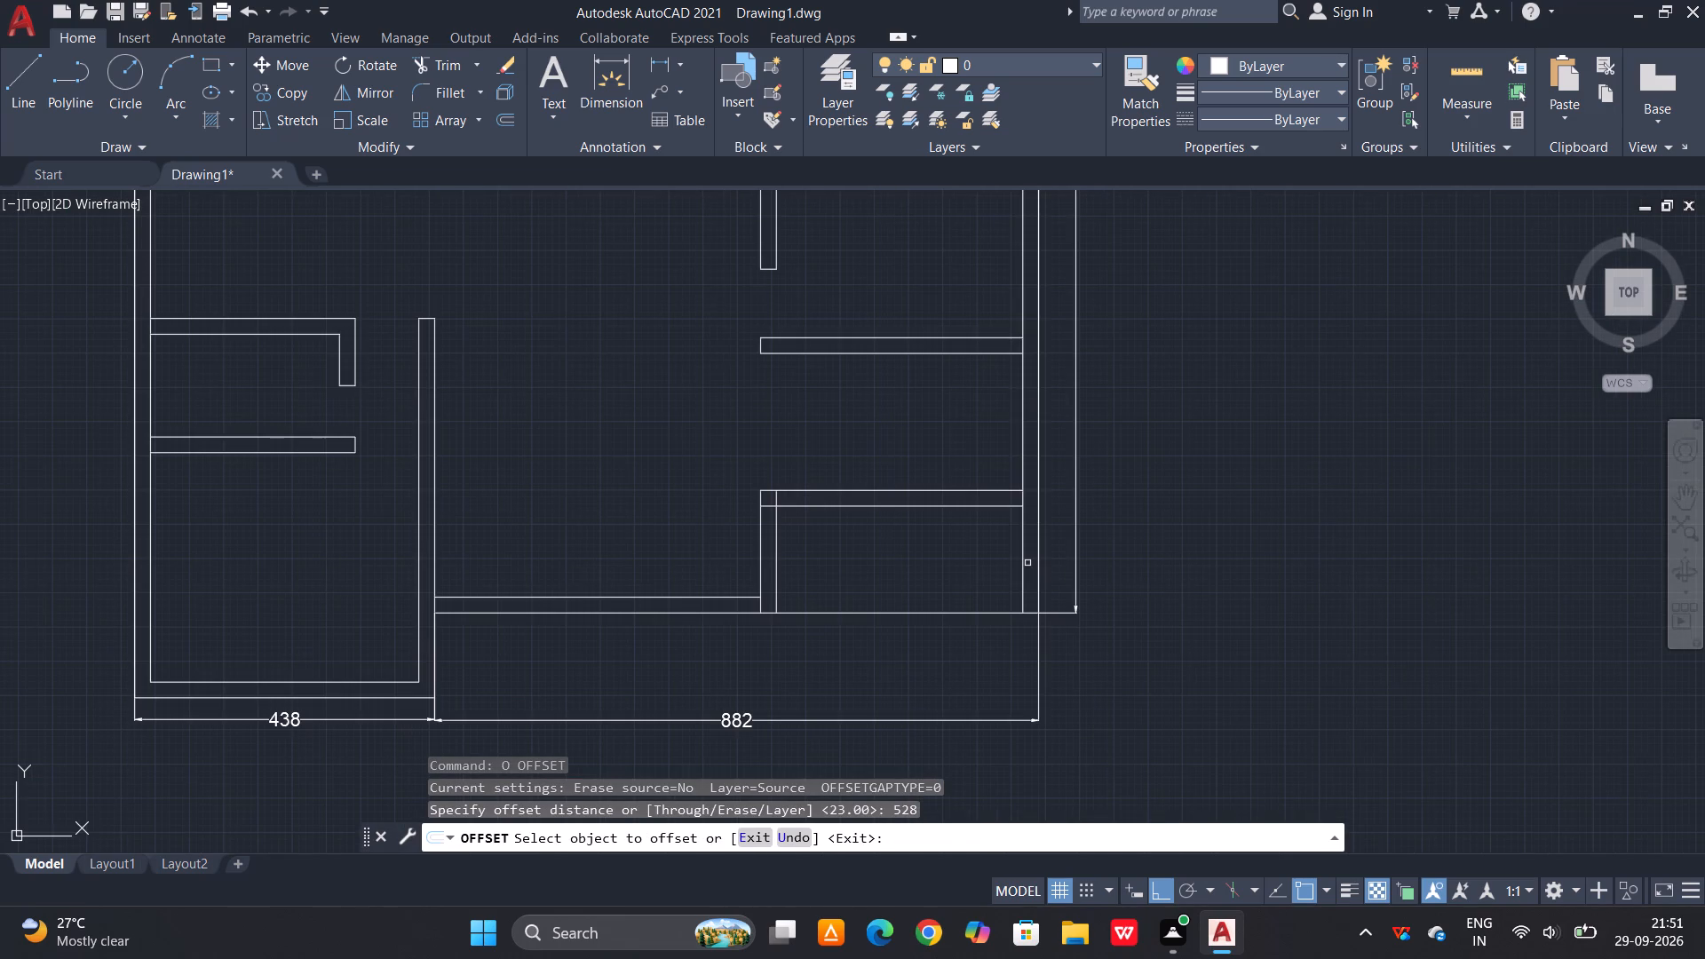
click(1024, 564)
click(932, 578)
scroll(943, 582, down, 1)
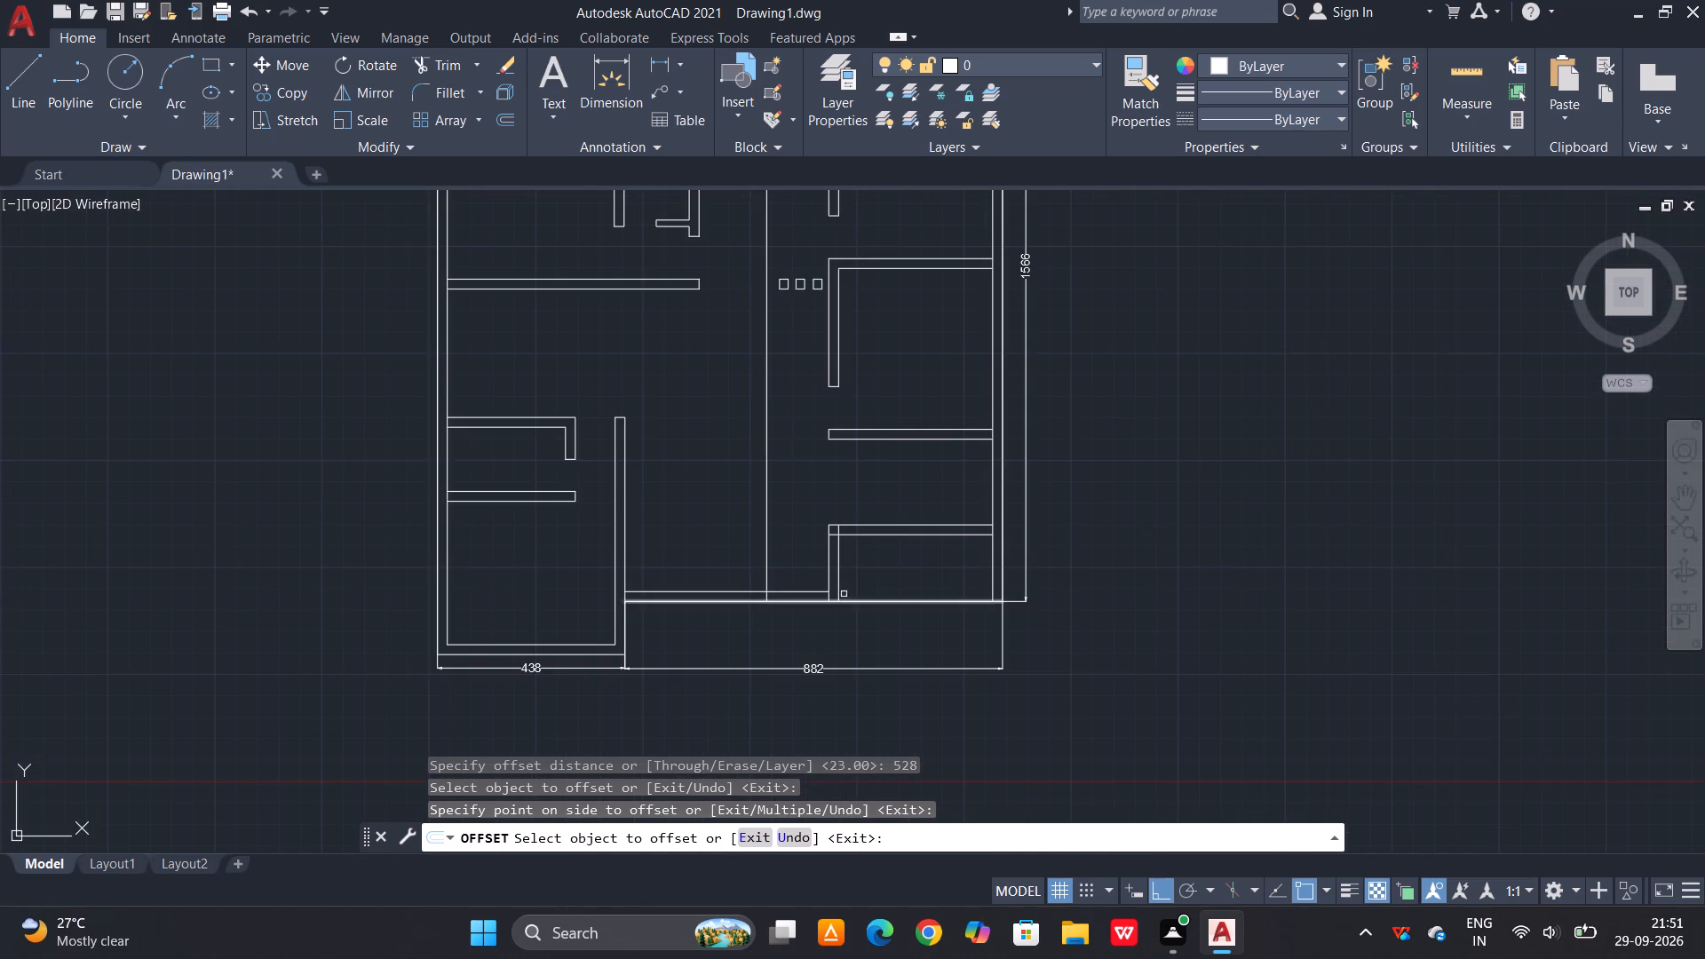
scroll(839, 581, down, 2)
scroll(842, 571, up, 1)
key(Escape)
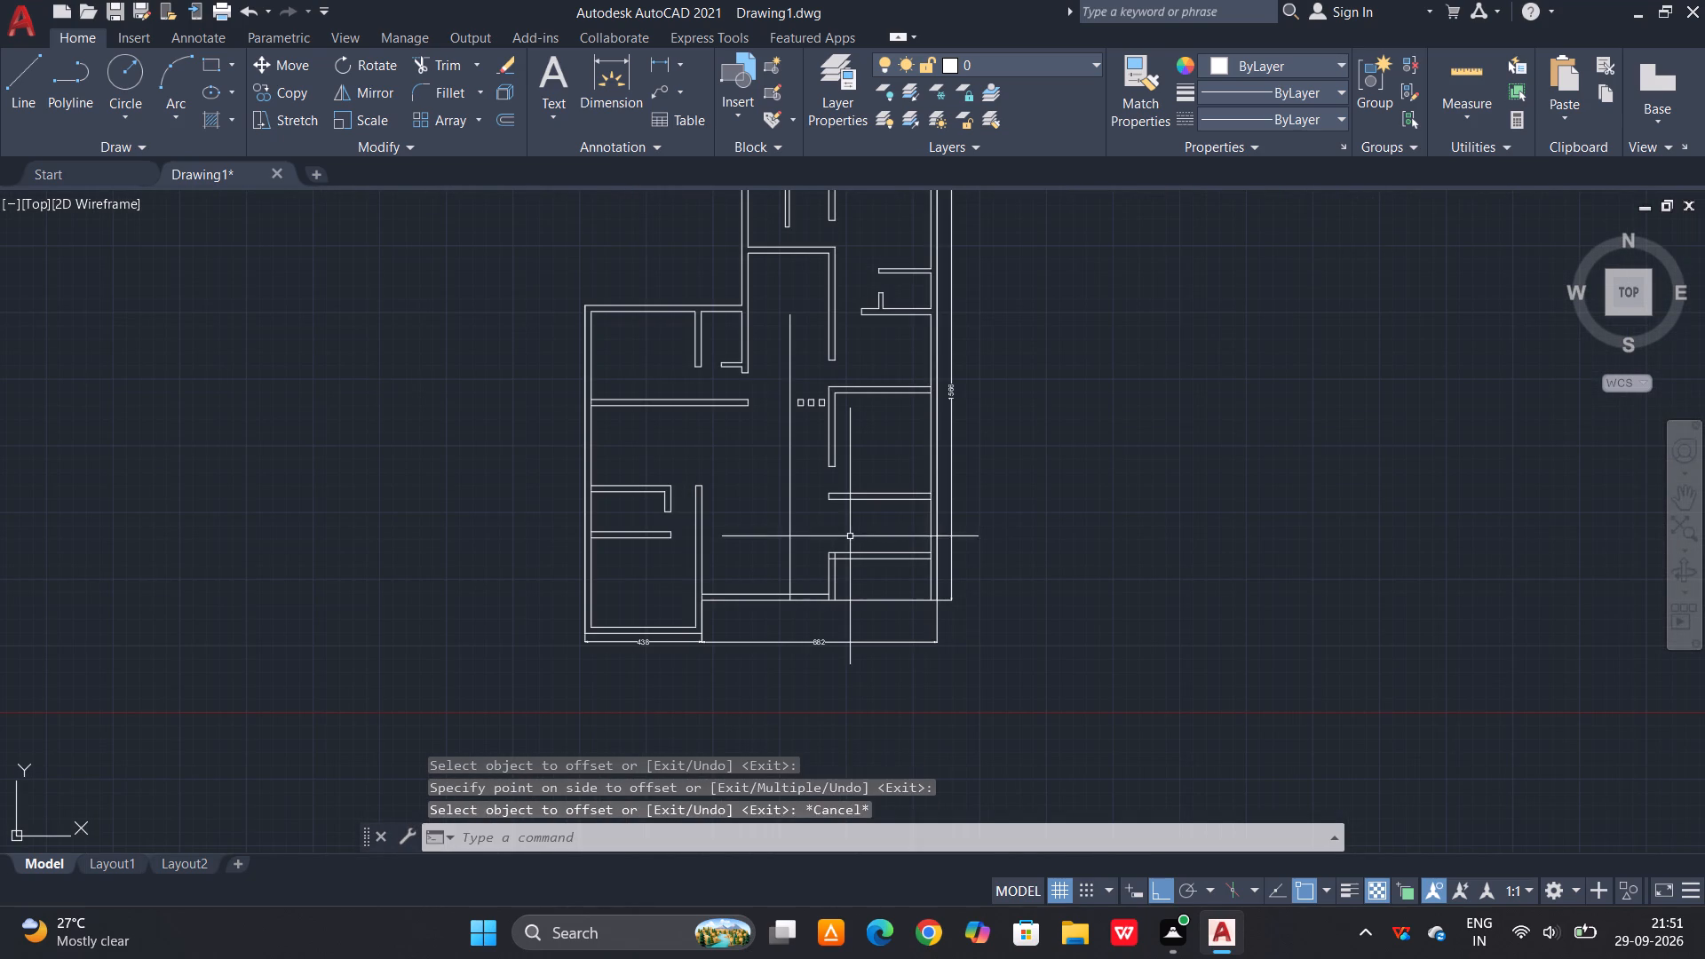
key(Escape)
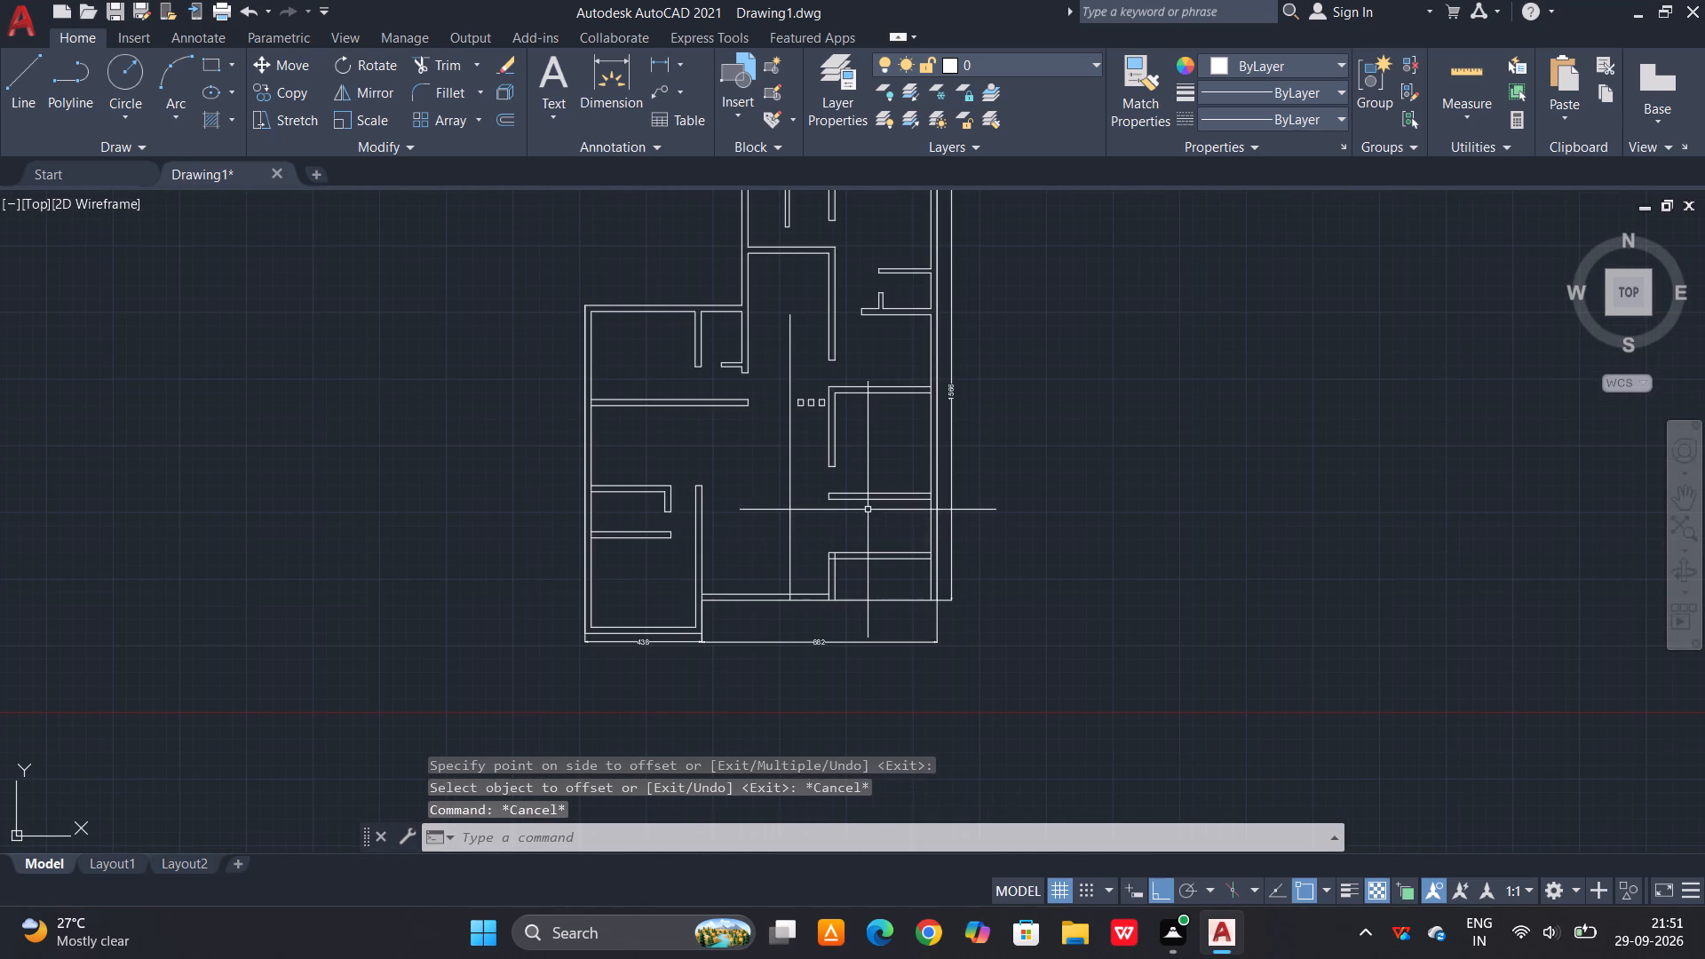
Extend both lines of the lower-right room's top wall to the new vertical line at 528 units.
scroll(868, 510, up, 1)
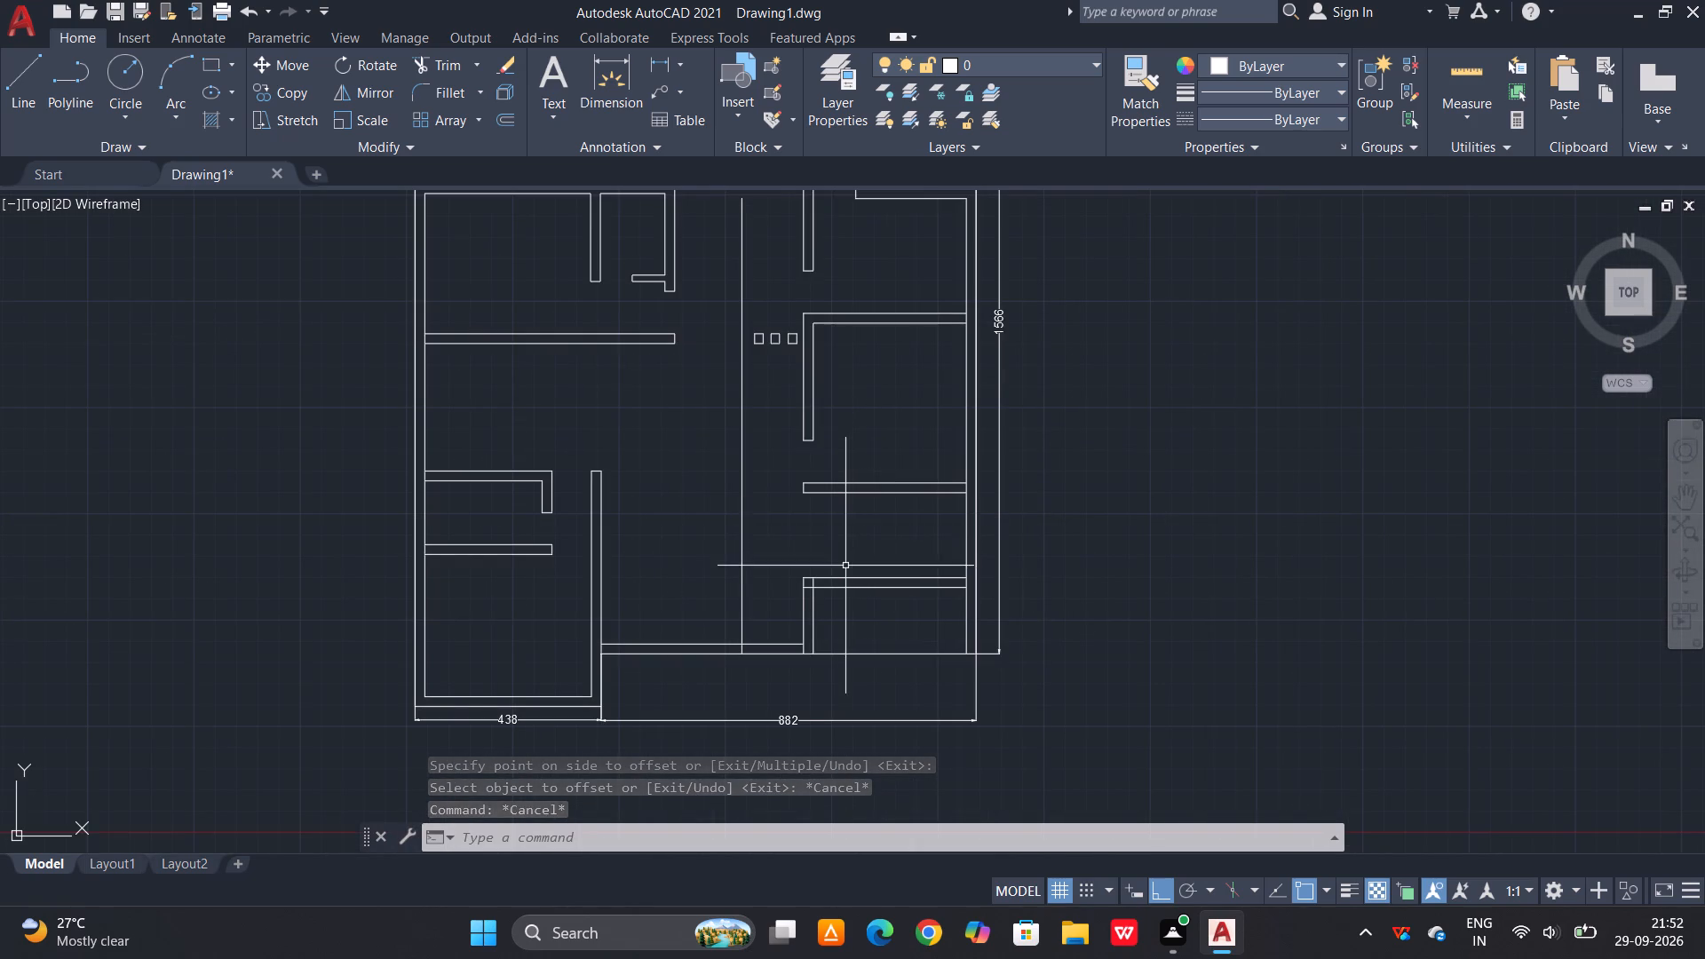
scroll(838, 574, up, 1)
middle_drag(836, 598, 860, 503)
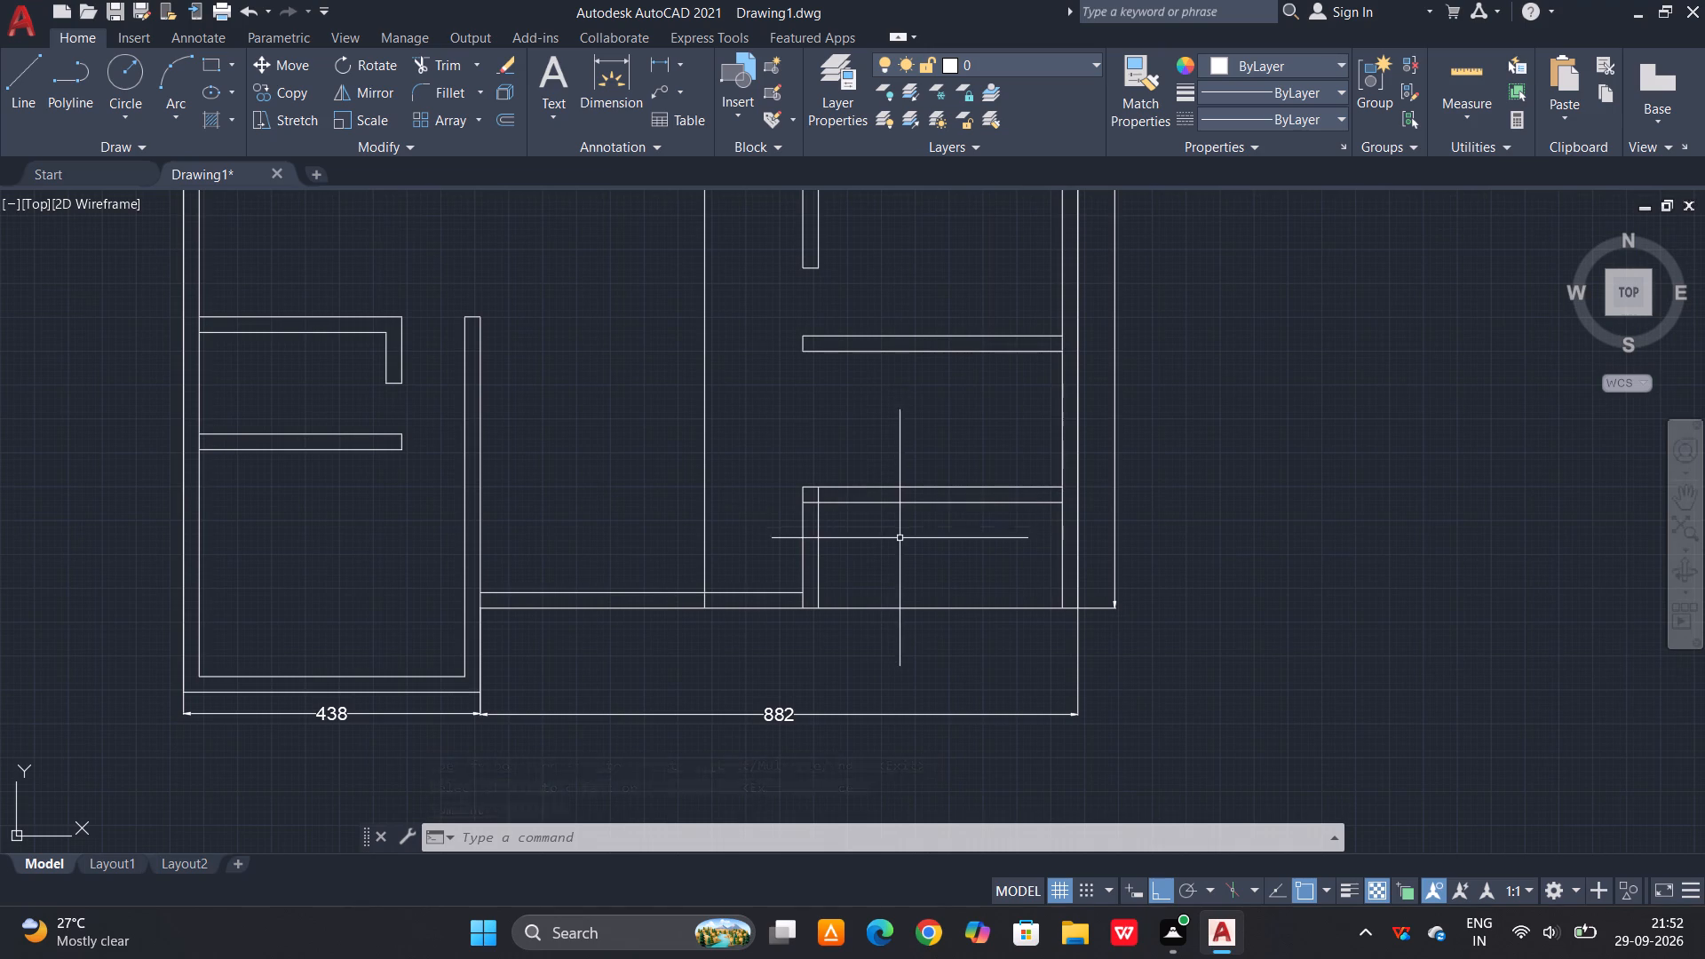
text(EX)
key(space)
key(space)
click(876, 452)
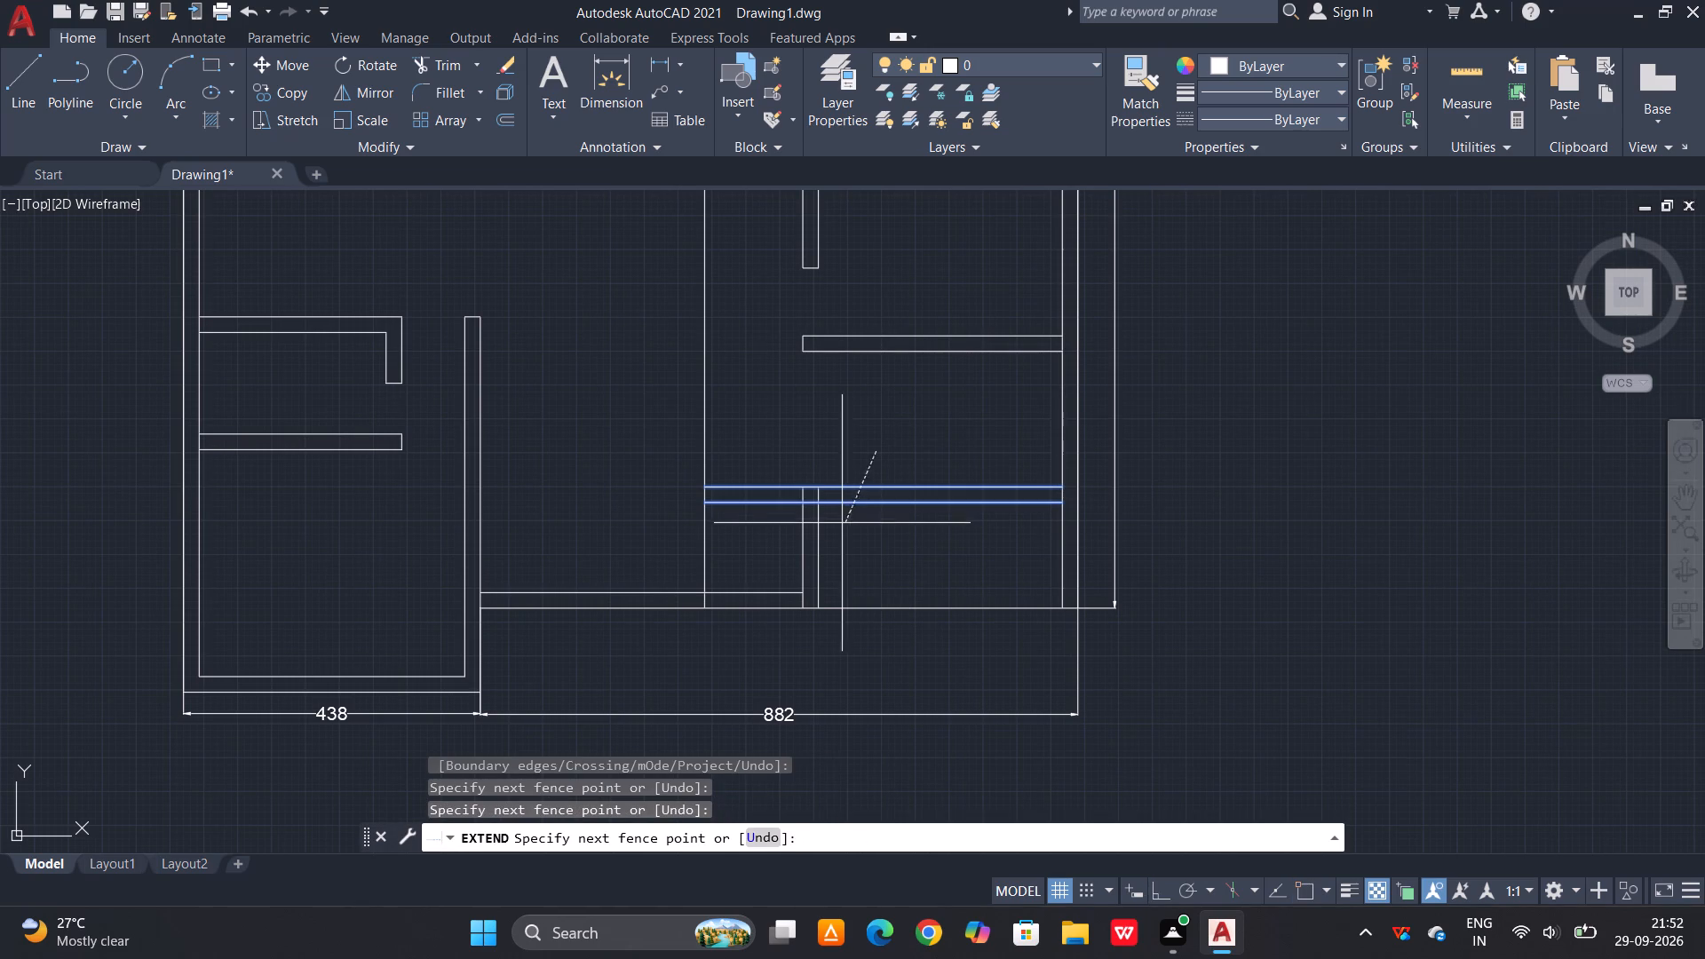
click(837, 526)
key(Escape)
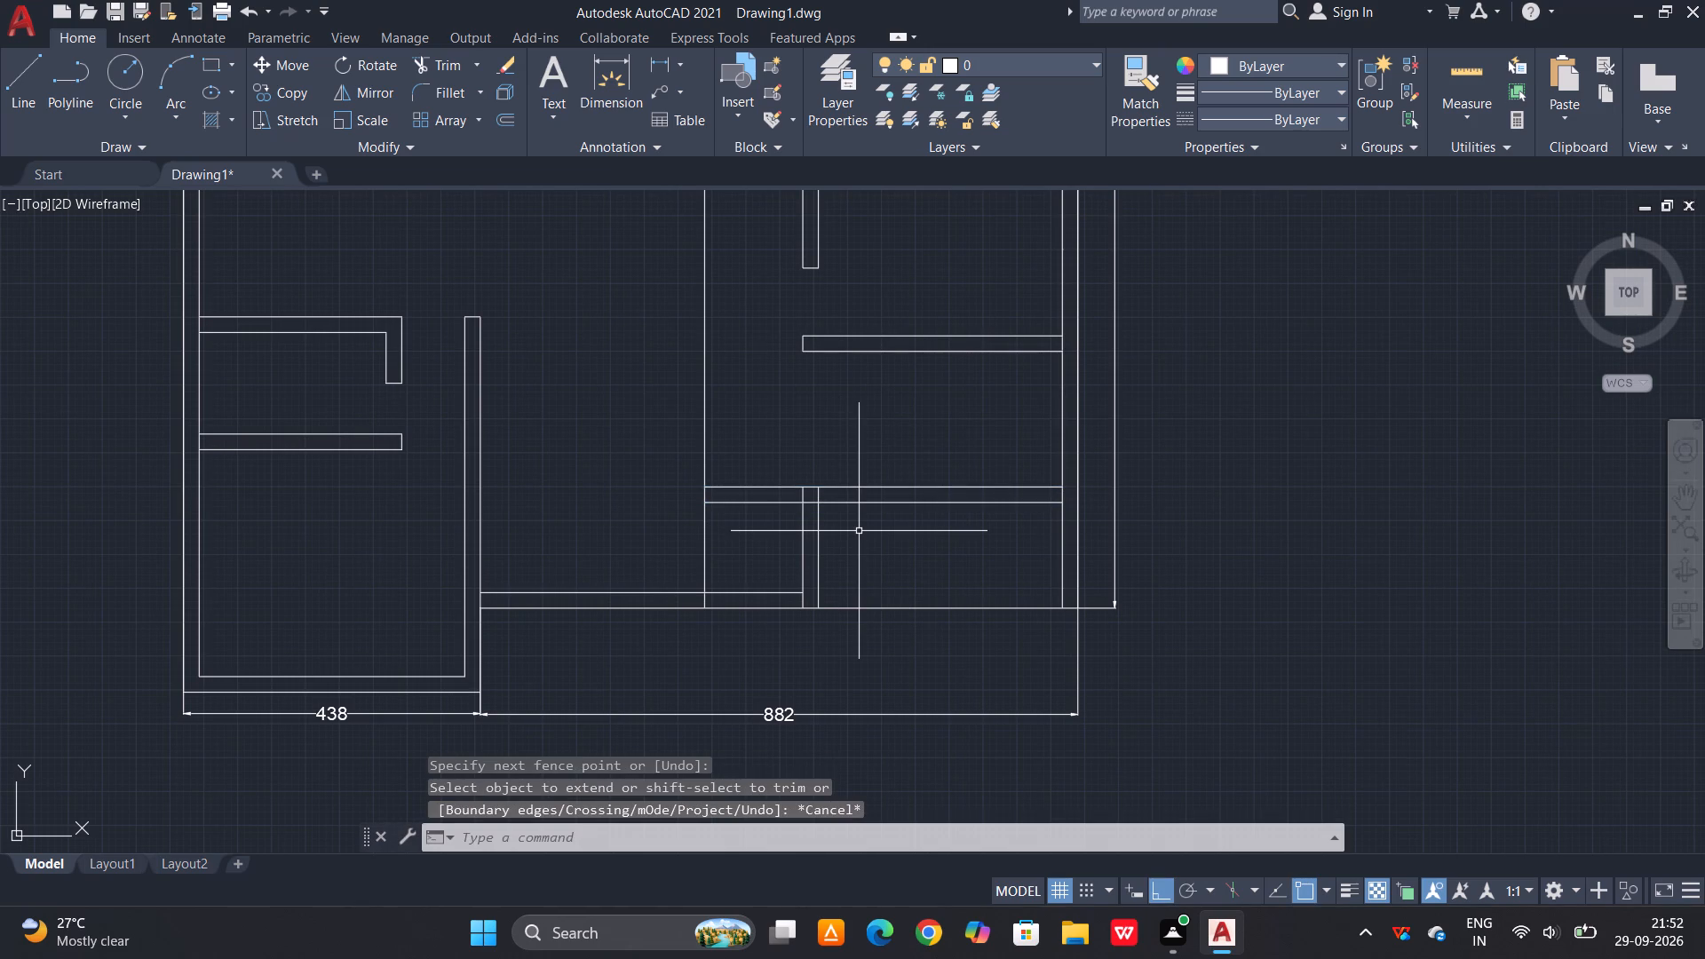
Offset the new vertical line 23 units to its left to give the wall its thickness.
text(O 23)
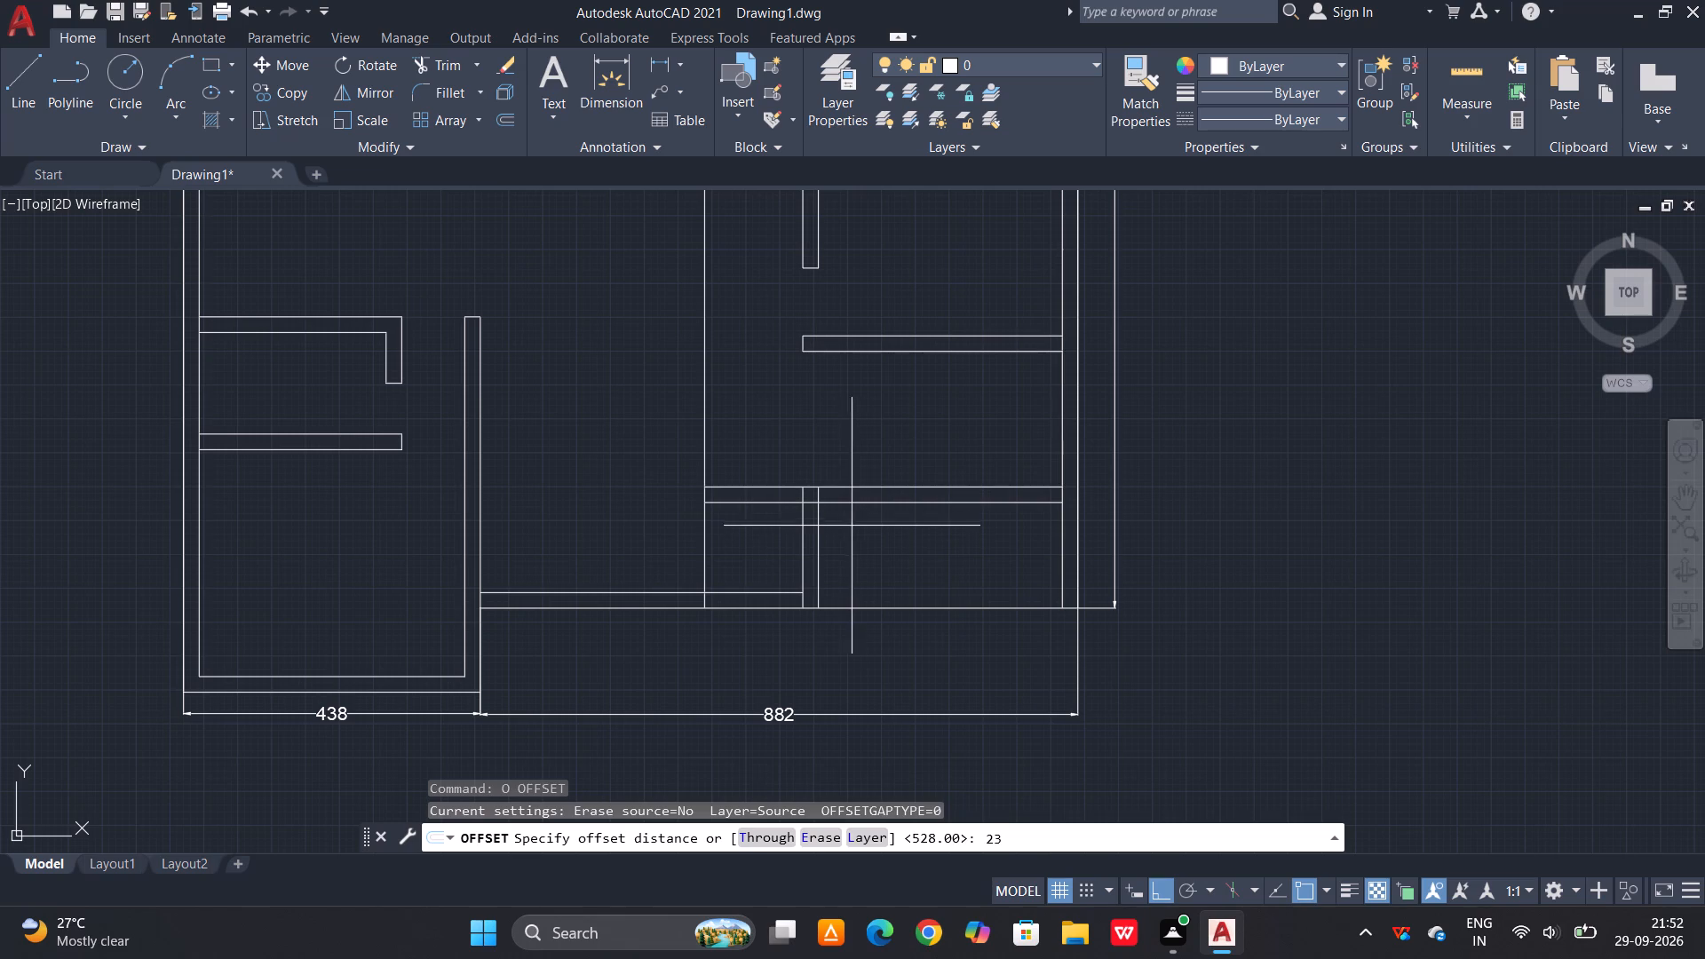
key(space)
click(703, 536)
click(688, 538)
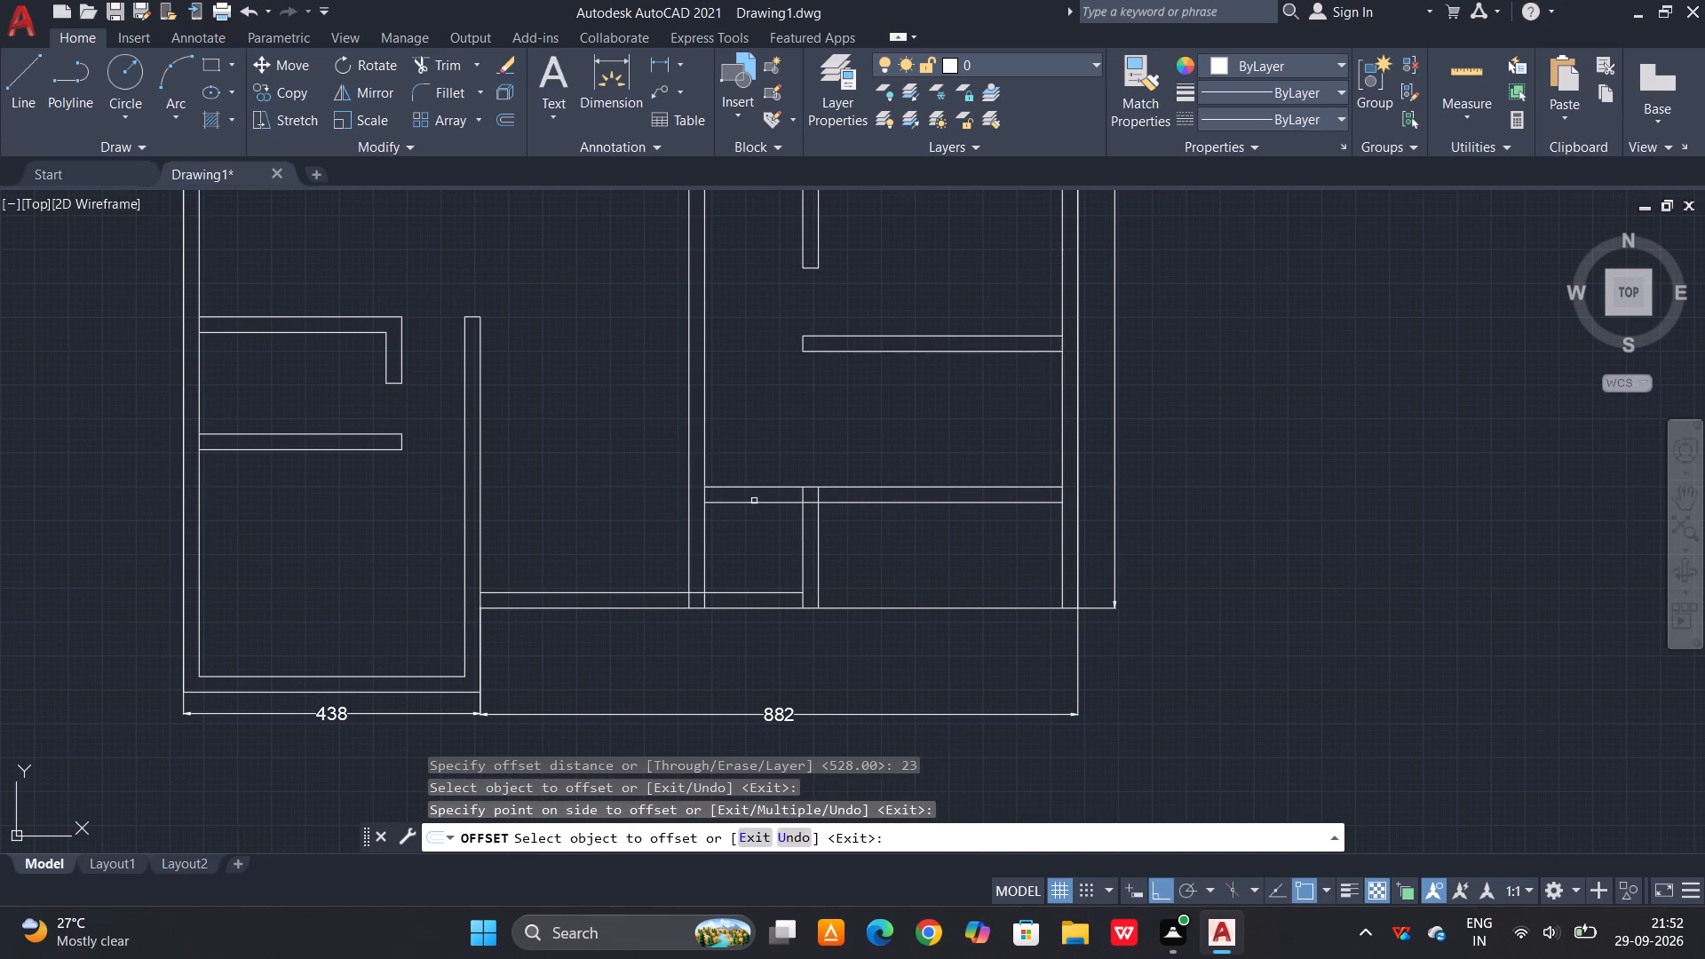
Extend both lines of the lower-right room's top wall to the outer line of the new left wall.
key(Escape)
key(Escape)
text(EX)
key(space)
key(space)
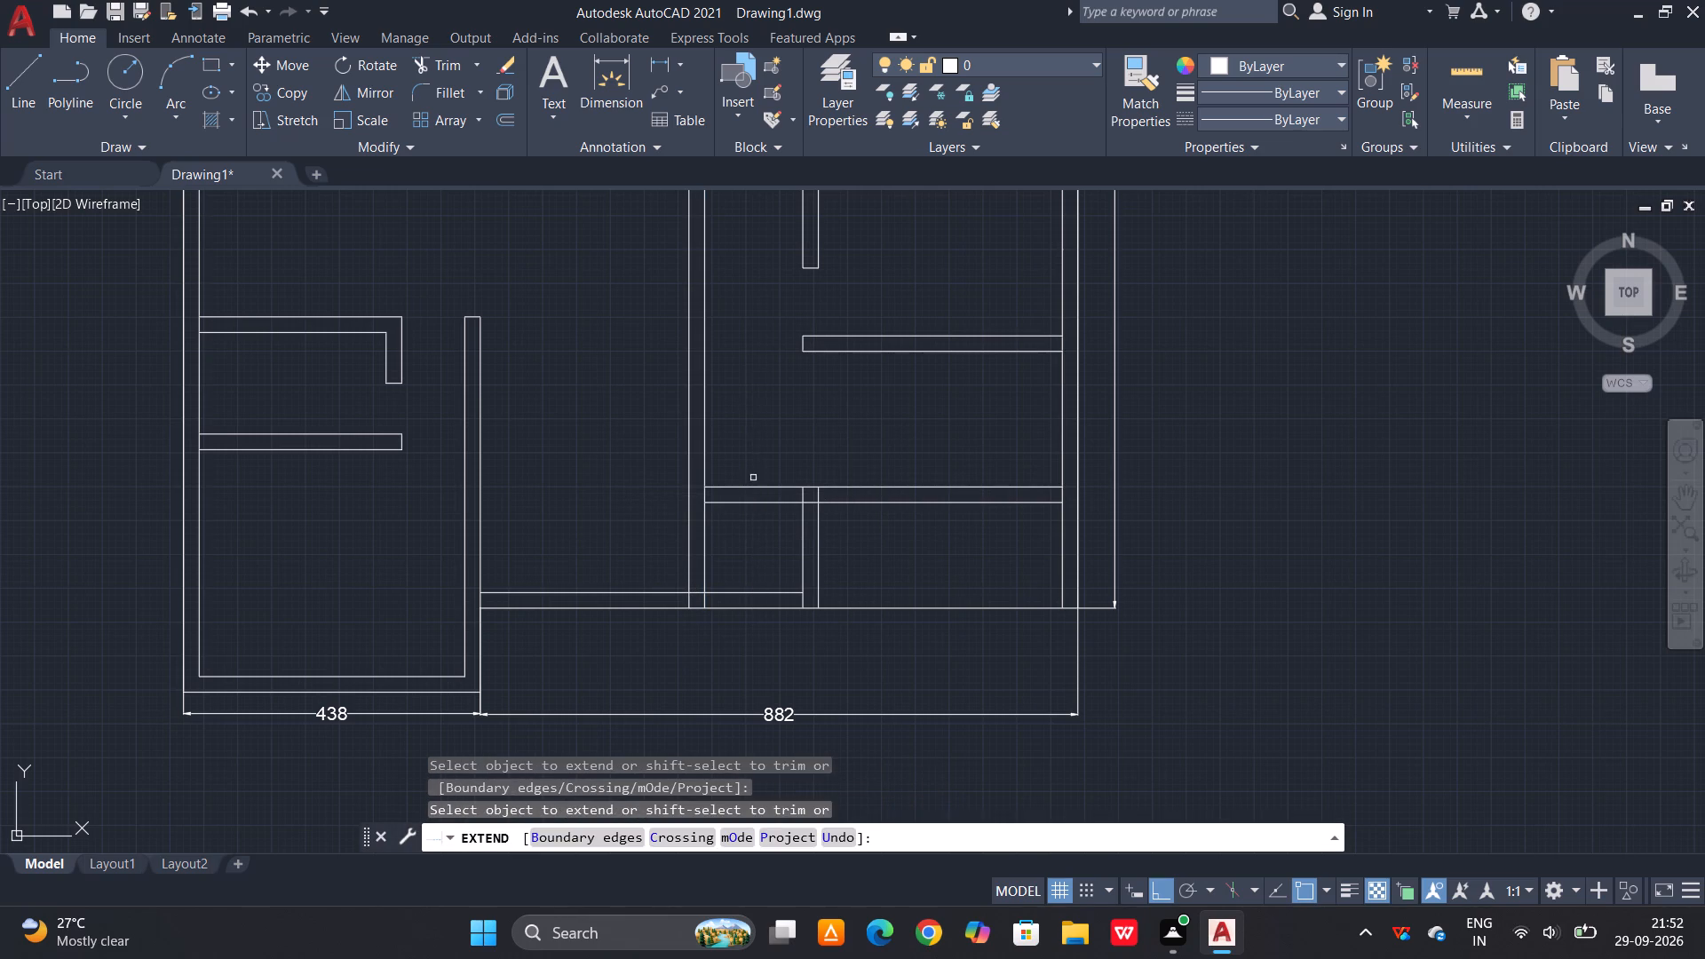
click(753, 478)
click(736, 512)
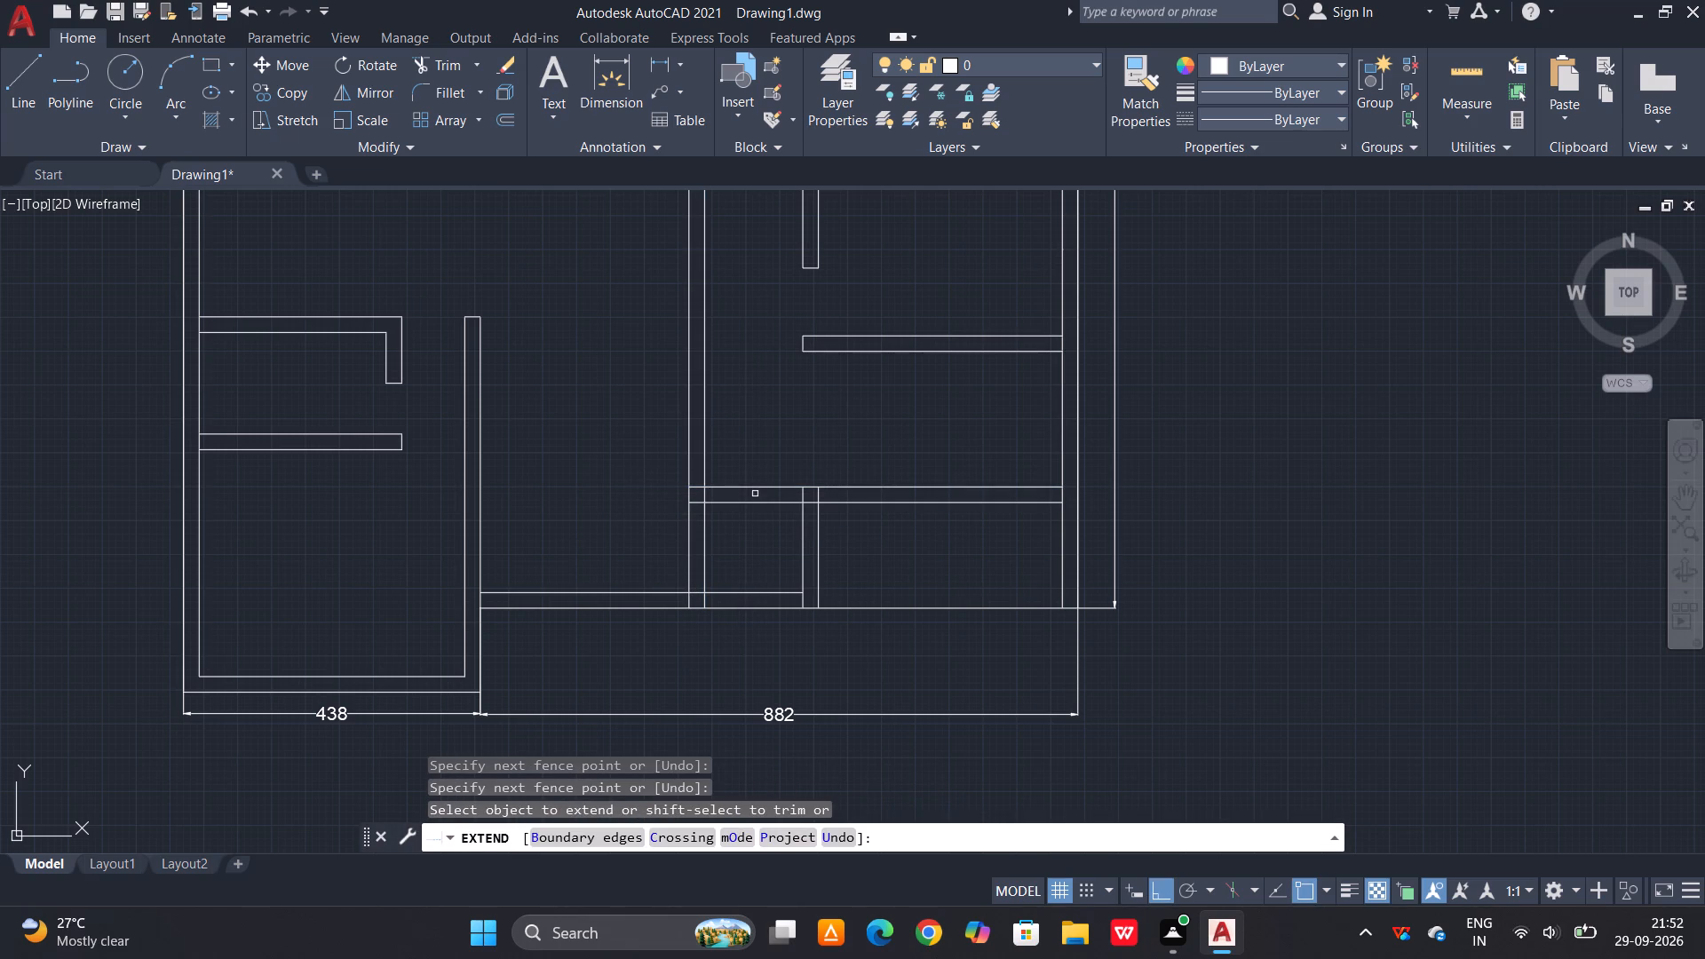
Trim the new left wall above the lower-right room's top wall, and cut the top wall away between the new and old left walls.
key(Escape)
key(Escape)
text(TR)
key(space)
key(space)
click(771, 428)
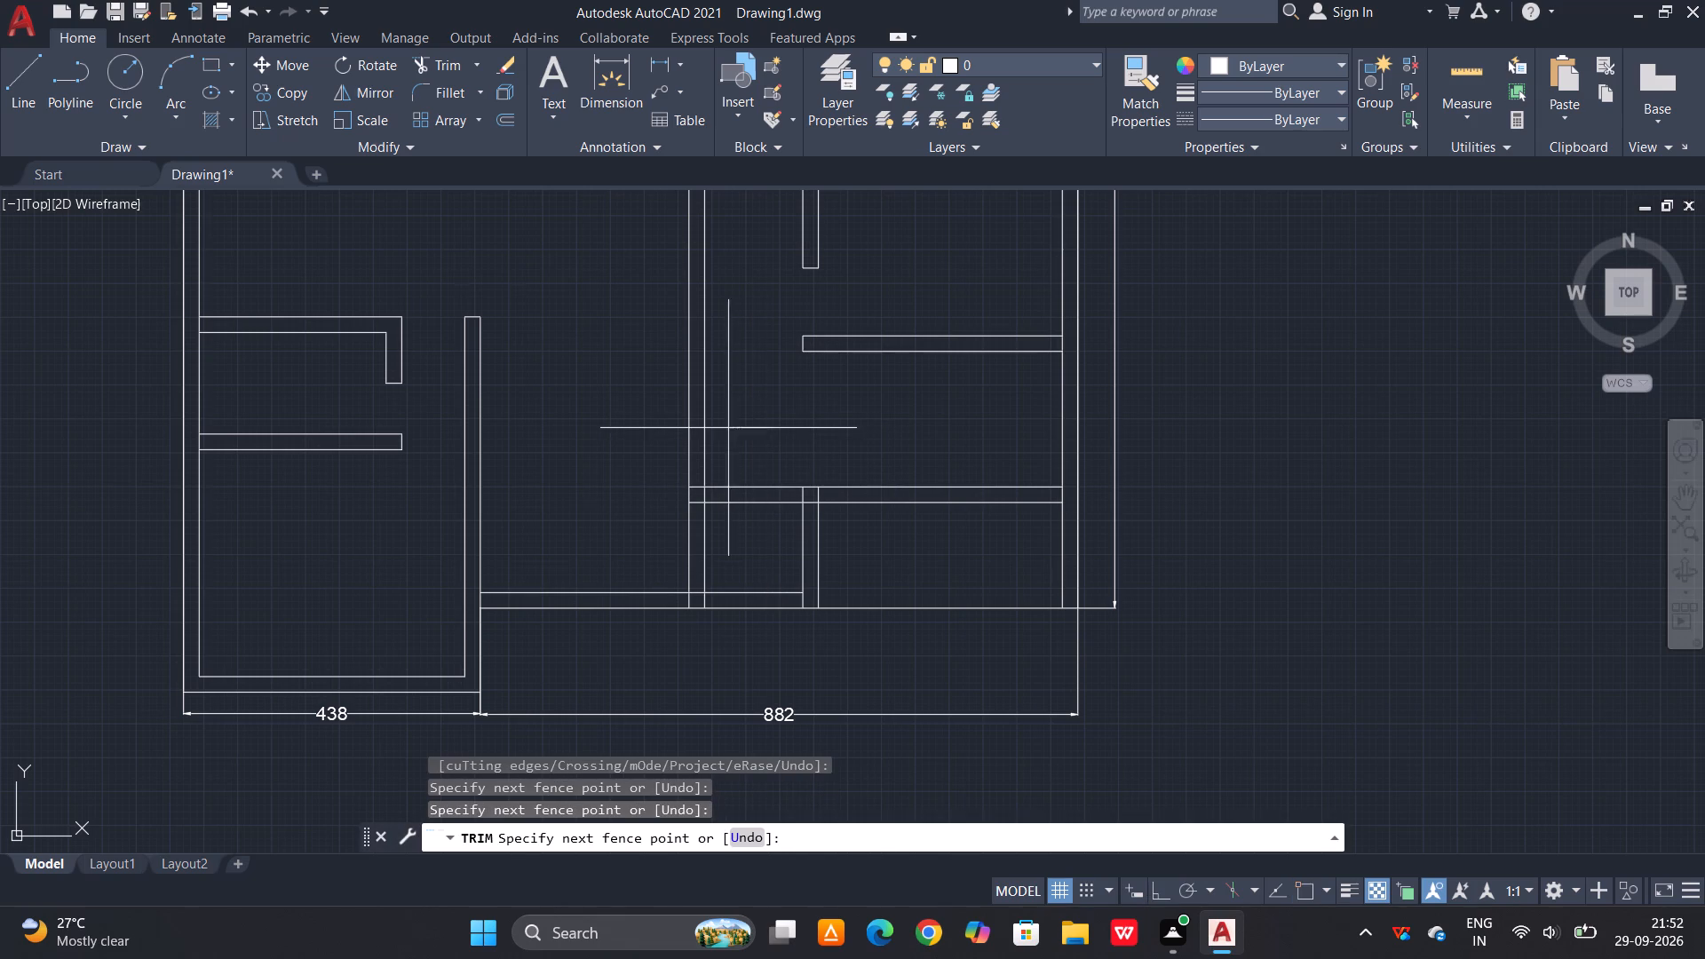
click(675, 430)
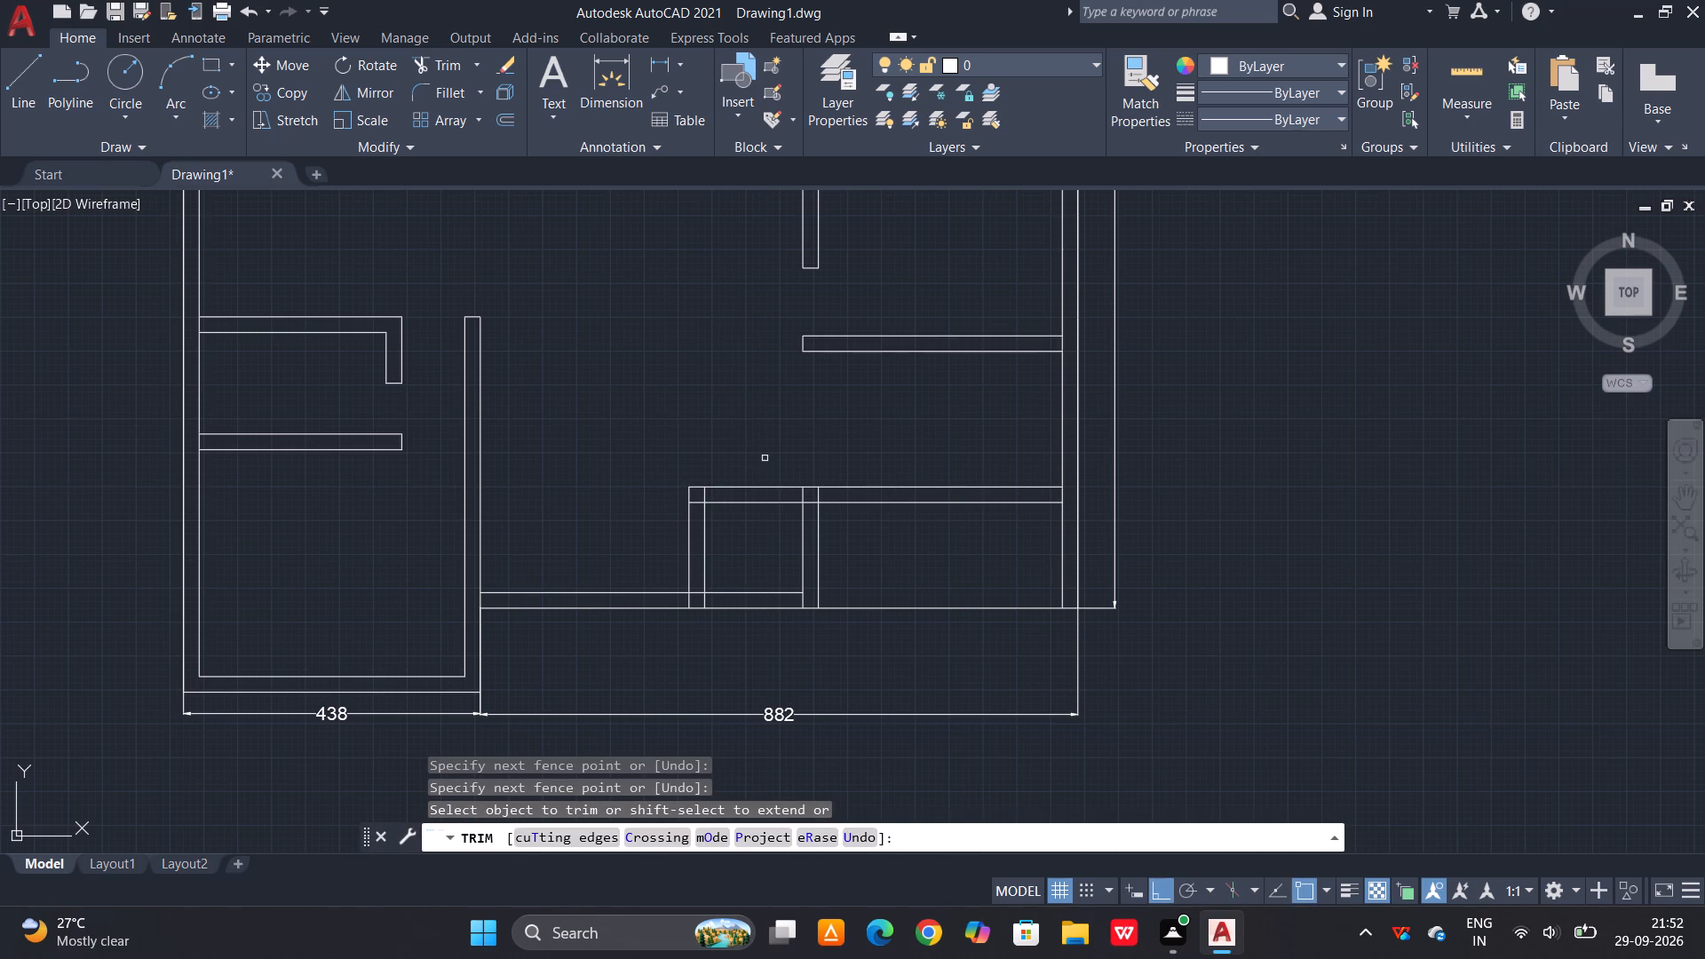
click(773, 464)
click(761, 526)
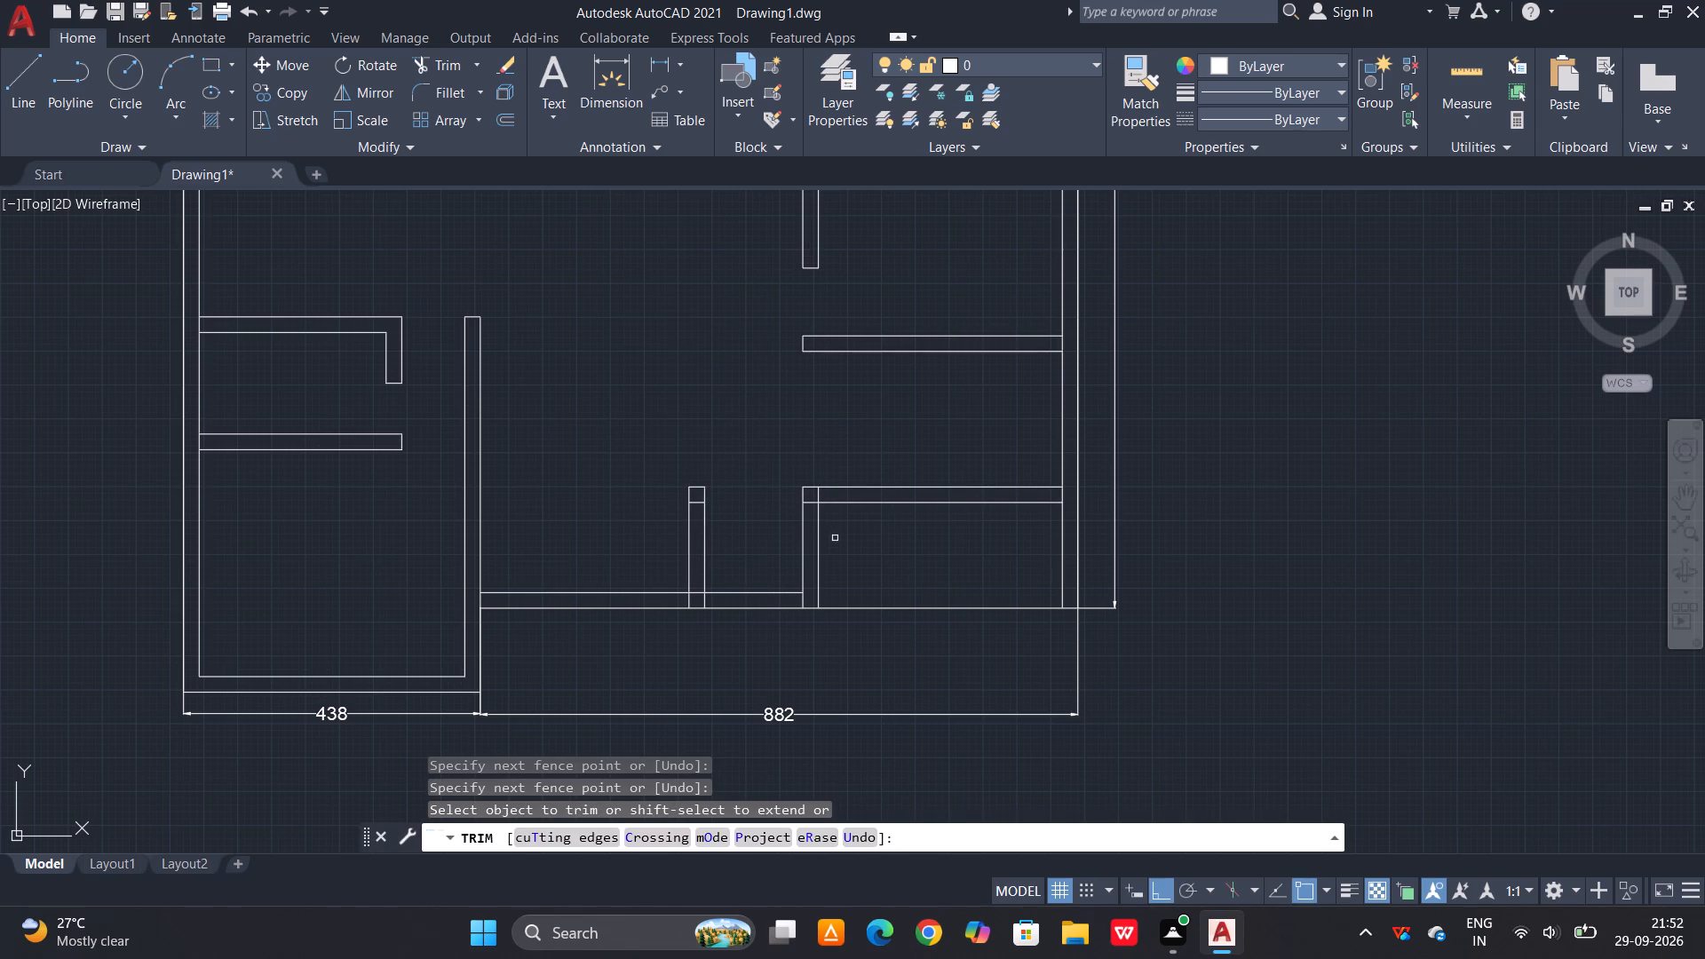
Trim away the lower-right room's old left wall and the bottom wall's inner line between the old and new left walls.
click(835, 538)
click(781, 547)
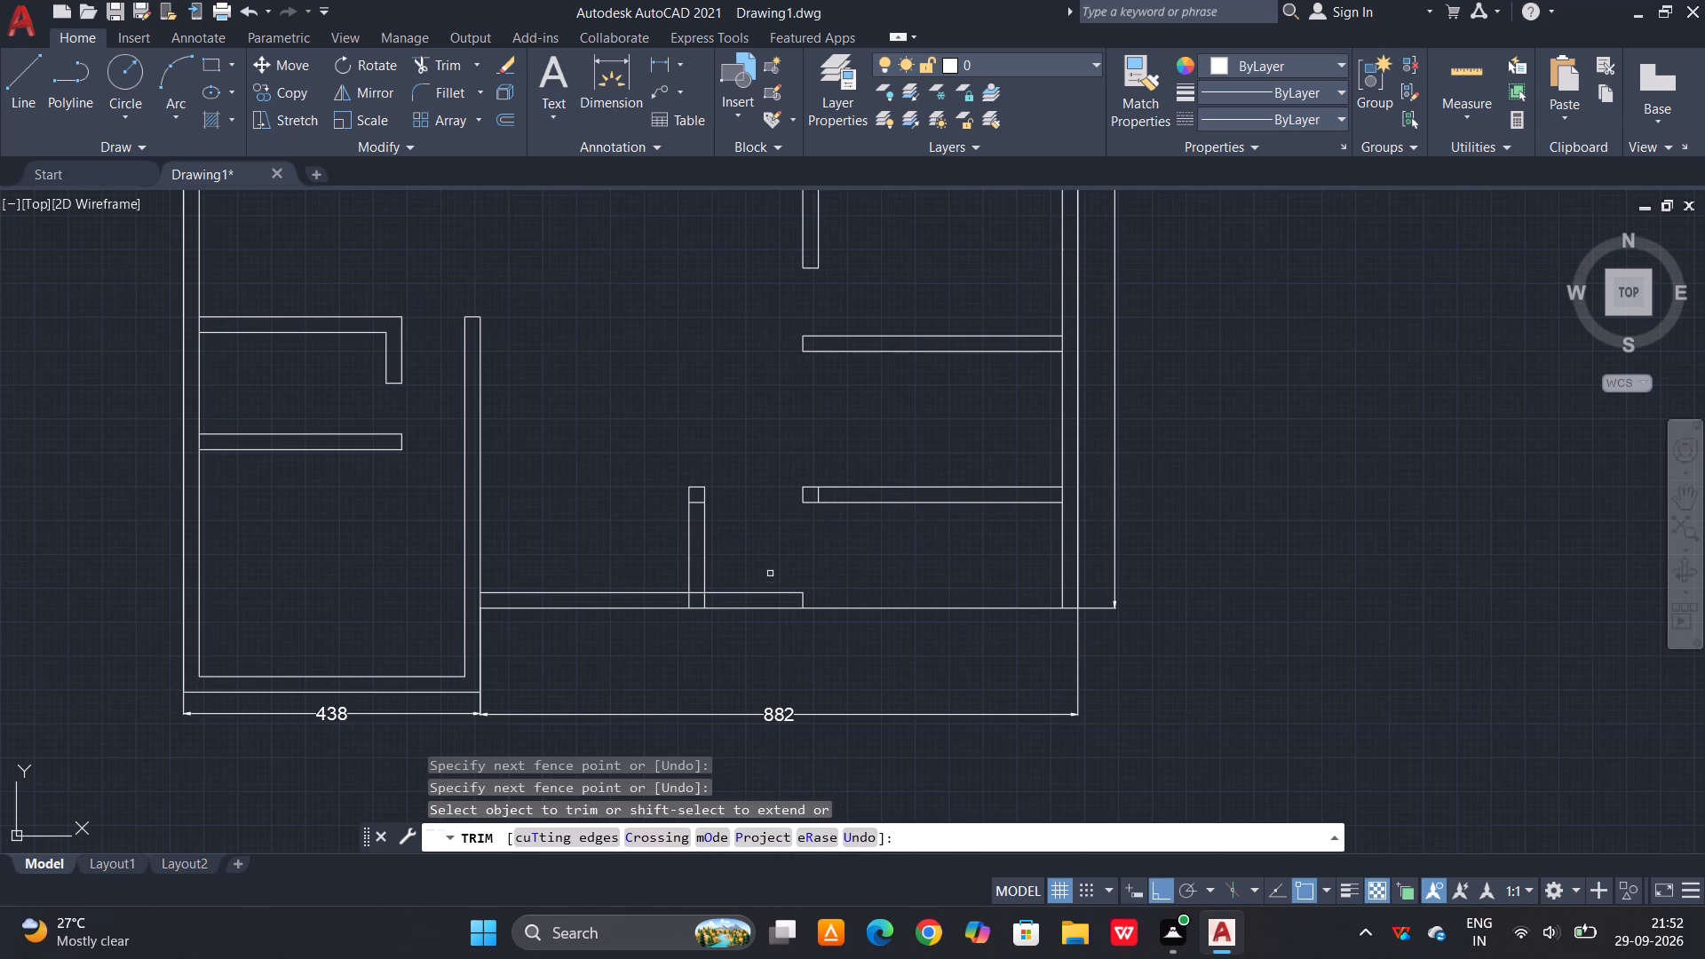
click(760, 590)
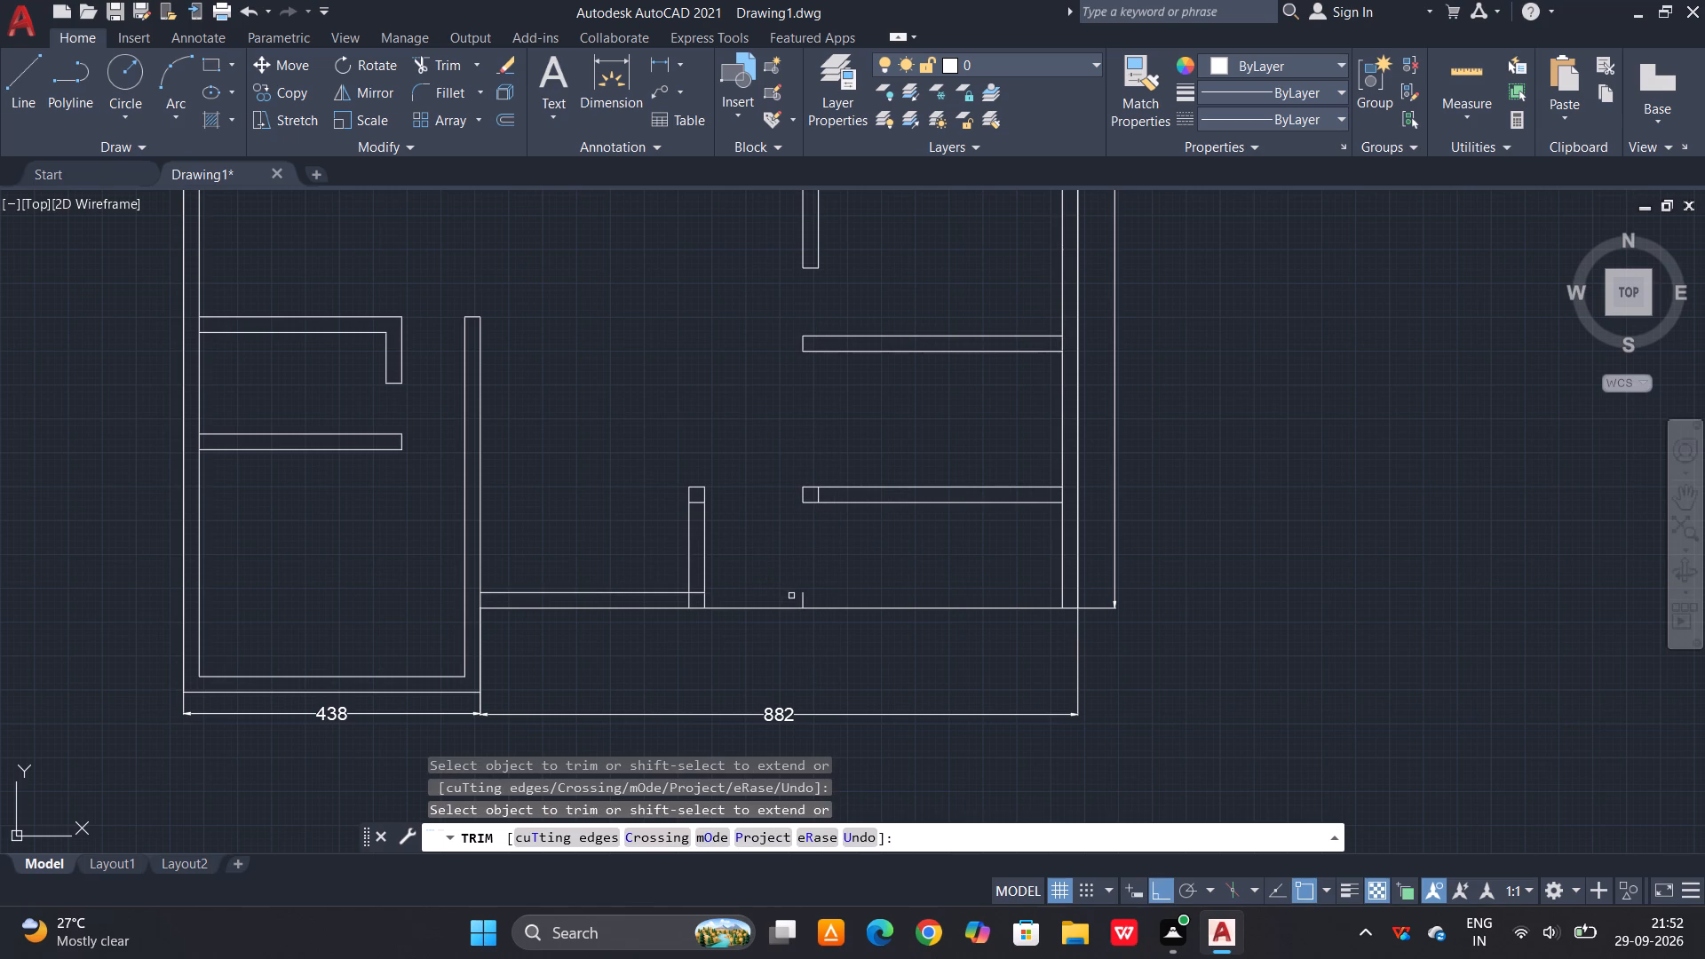
click(802, 596)
Trim the overlapping lines at the new left wall's bottom corner and the inner cross lines at the open ends of both walls.
scroll(709, 601, up, 3)
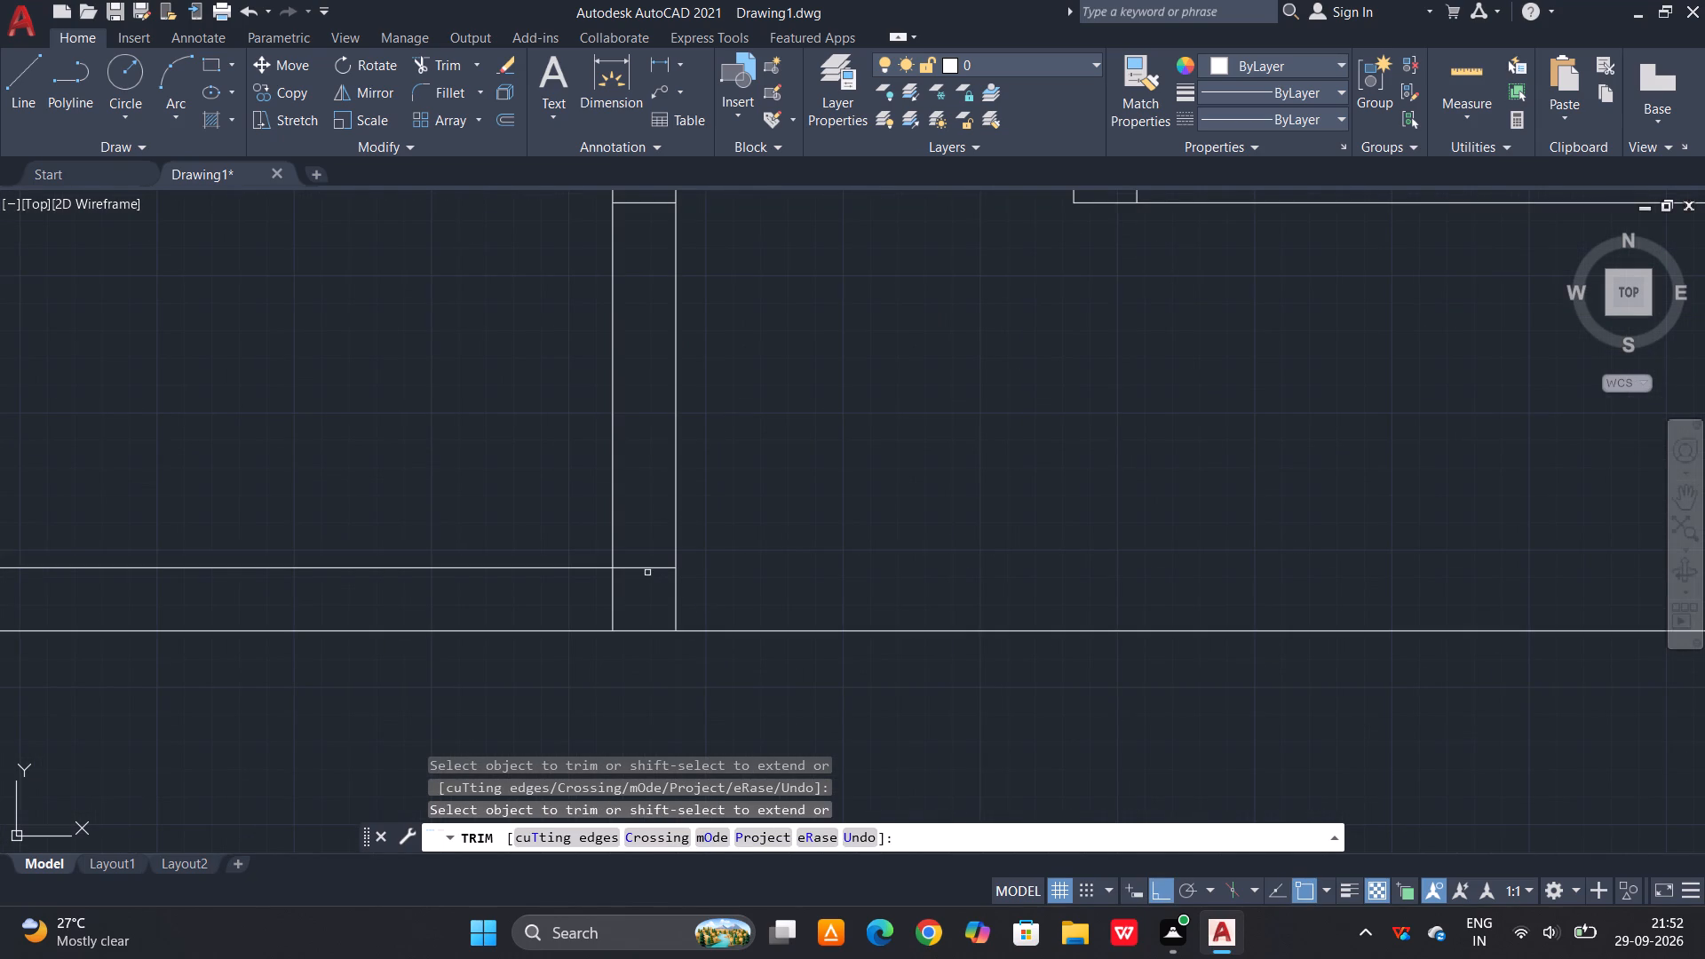
click(647, 565)
click(614, 592)
scroll(613, 613, down, 2)
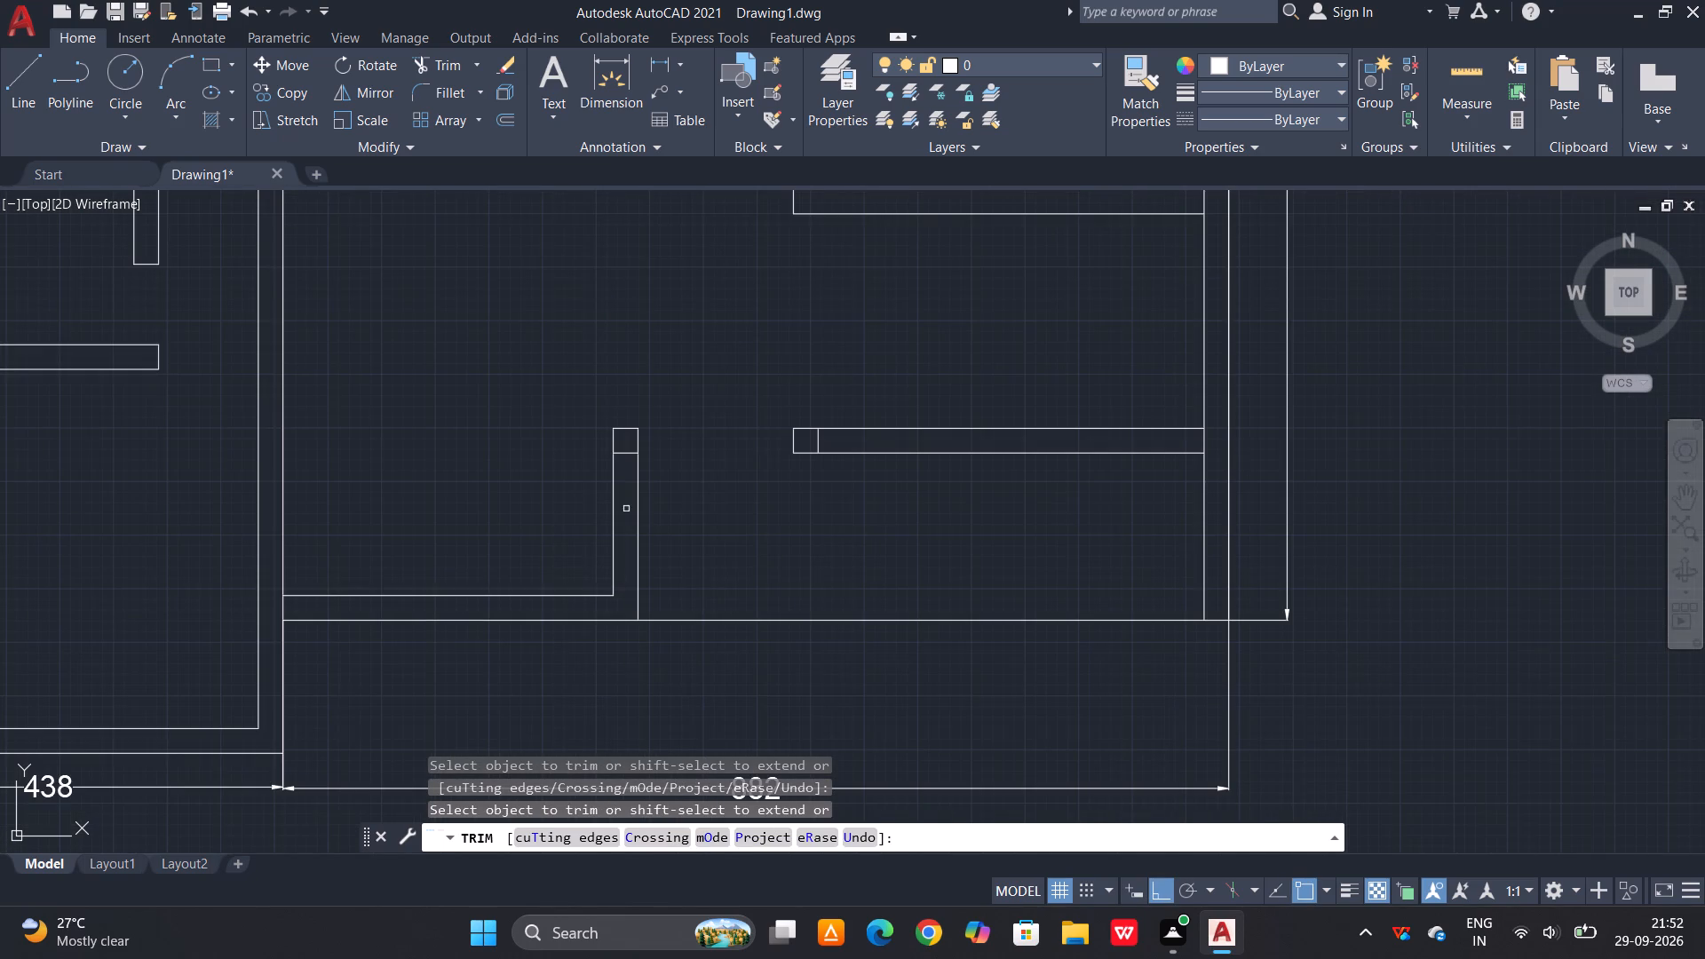
click(624, 452)
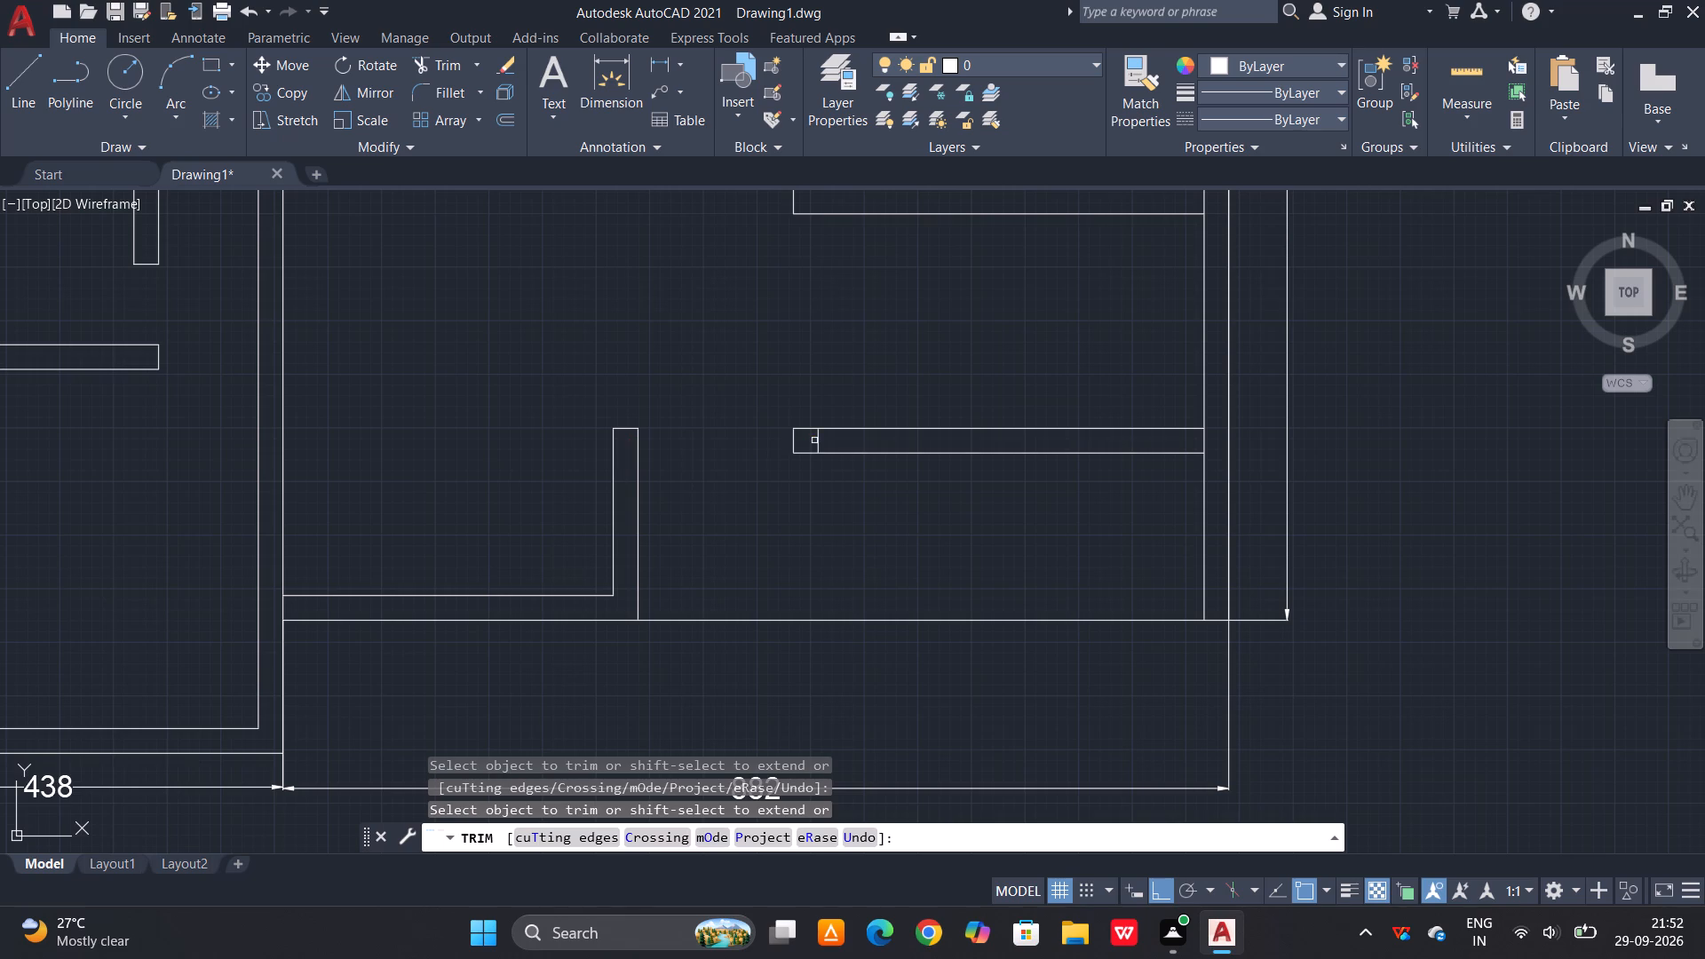
click(817, 440)
scroll(761, 577, down, 2)
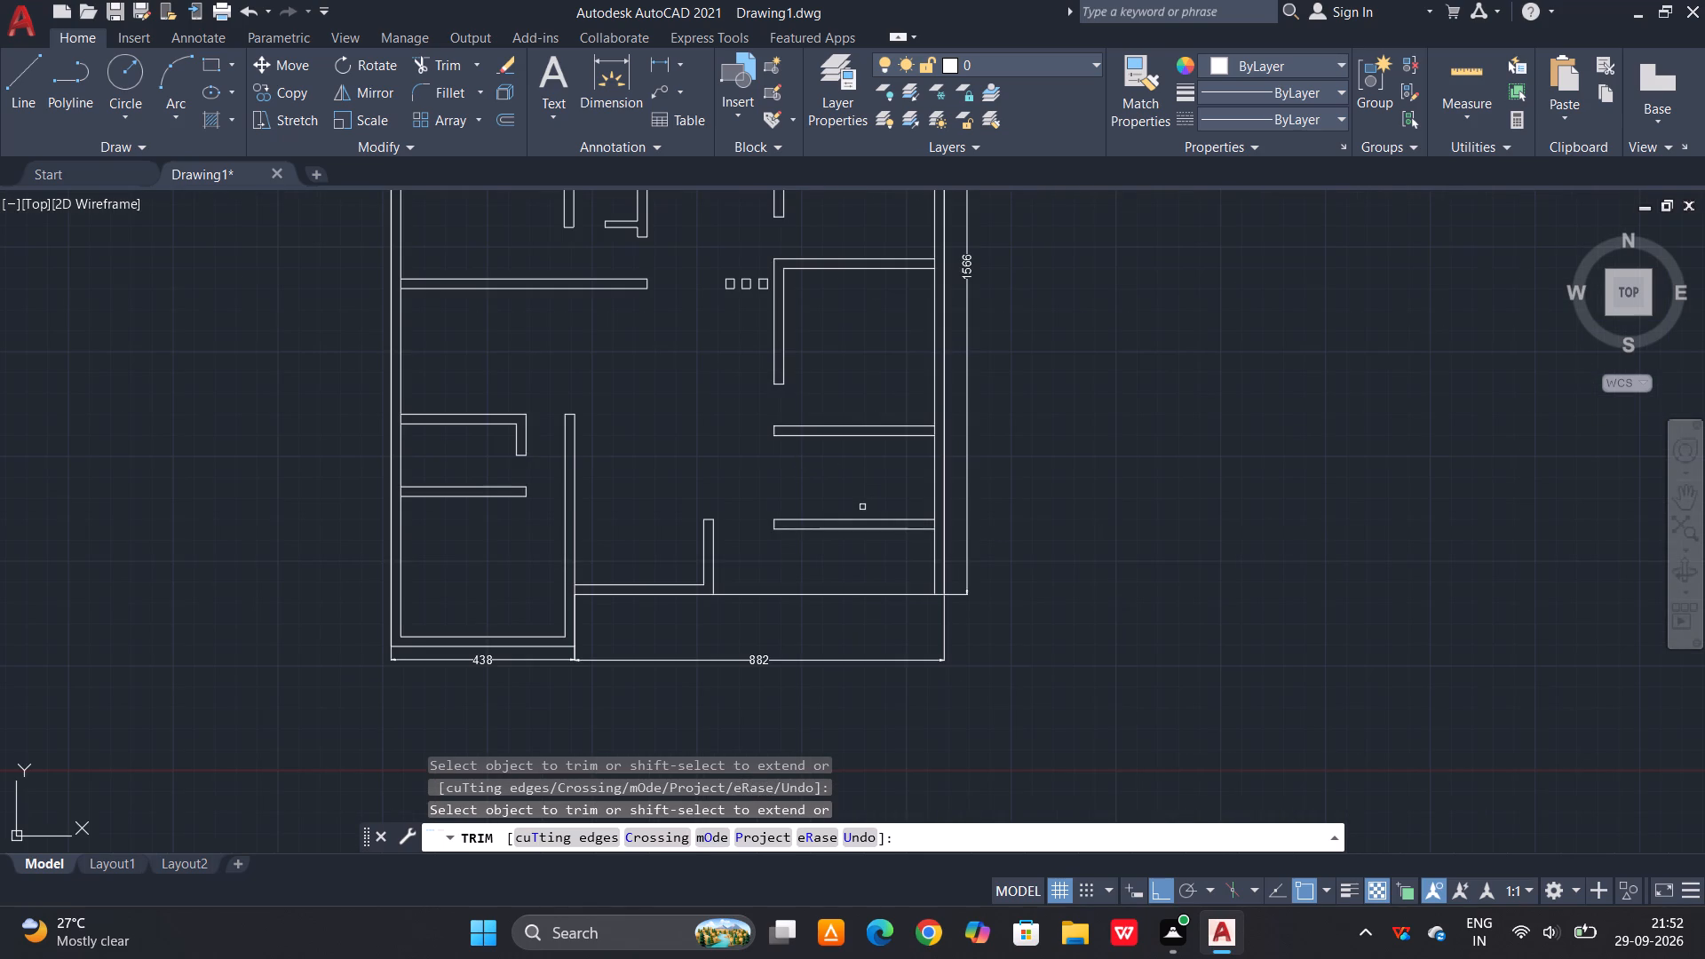
key(Escape)
Save the drawing.
scroll(913, 472, down, 2)
scroll(856, 449, up, 1)
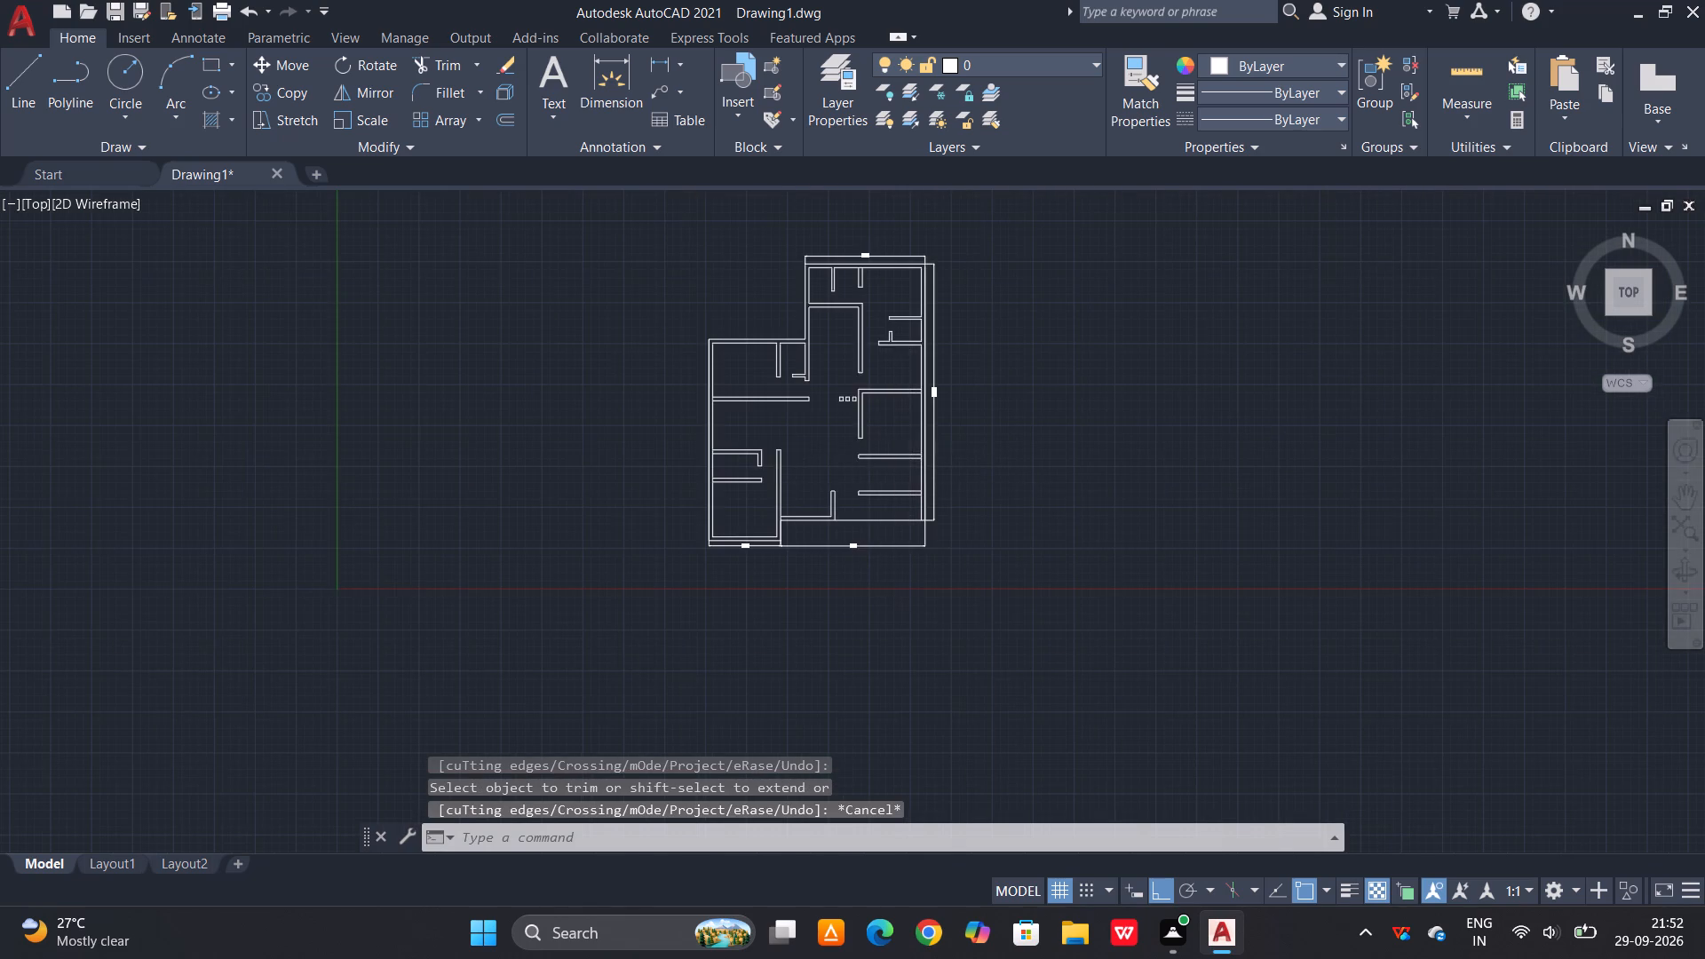
middle_drag(865, 446, 853, 477)
scroll(861, 522, up, 2)
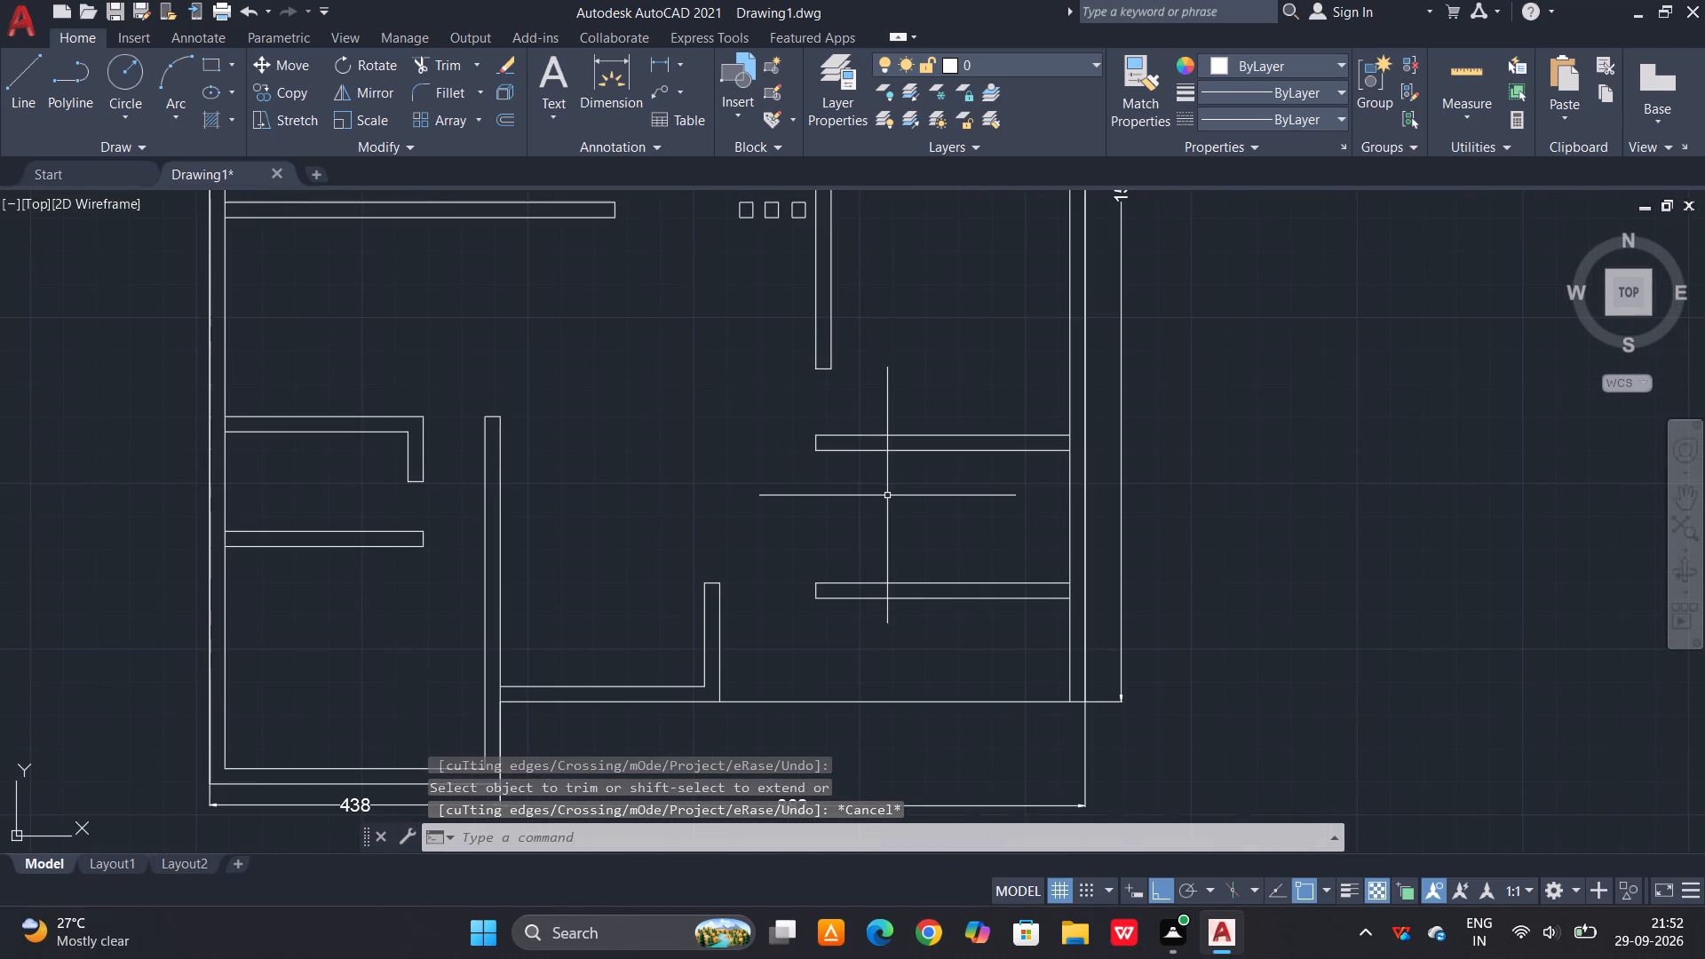
middle_drag(889, 495, 794, 549)
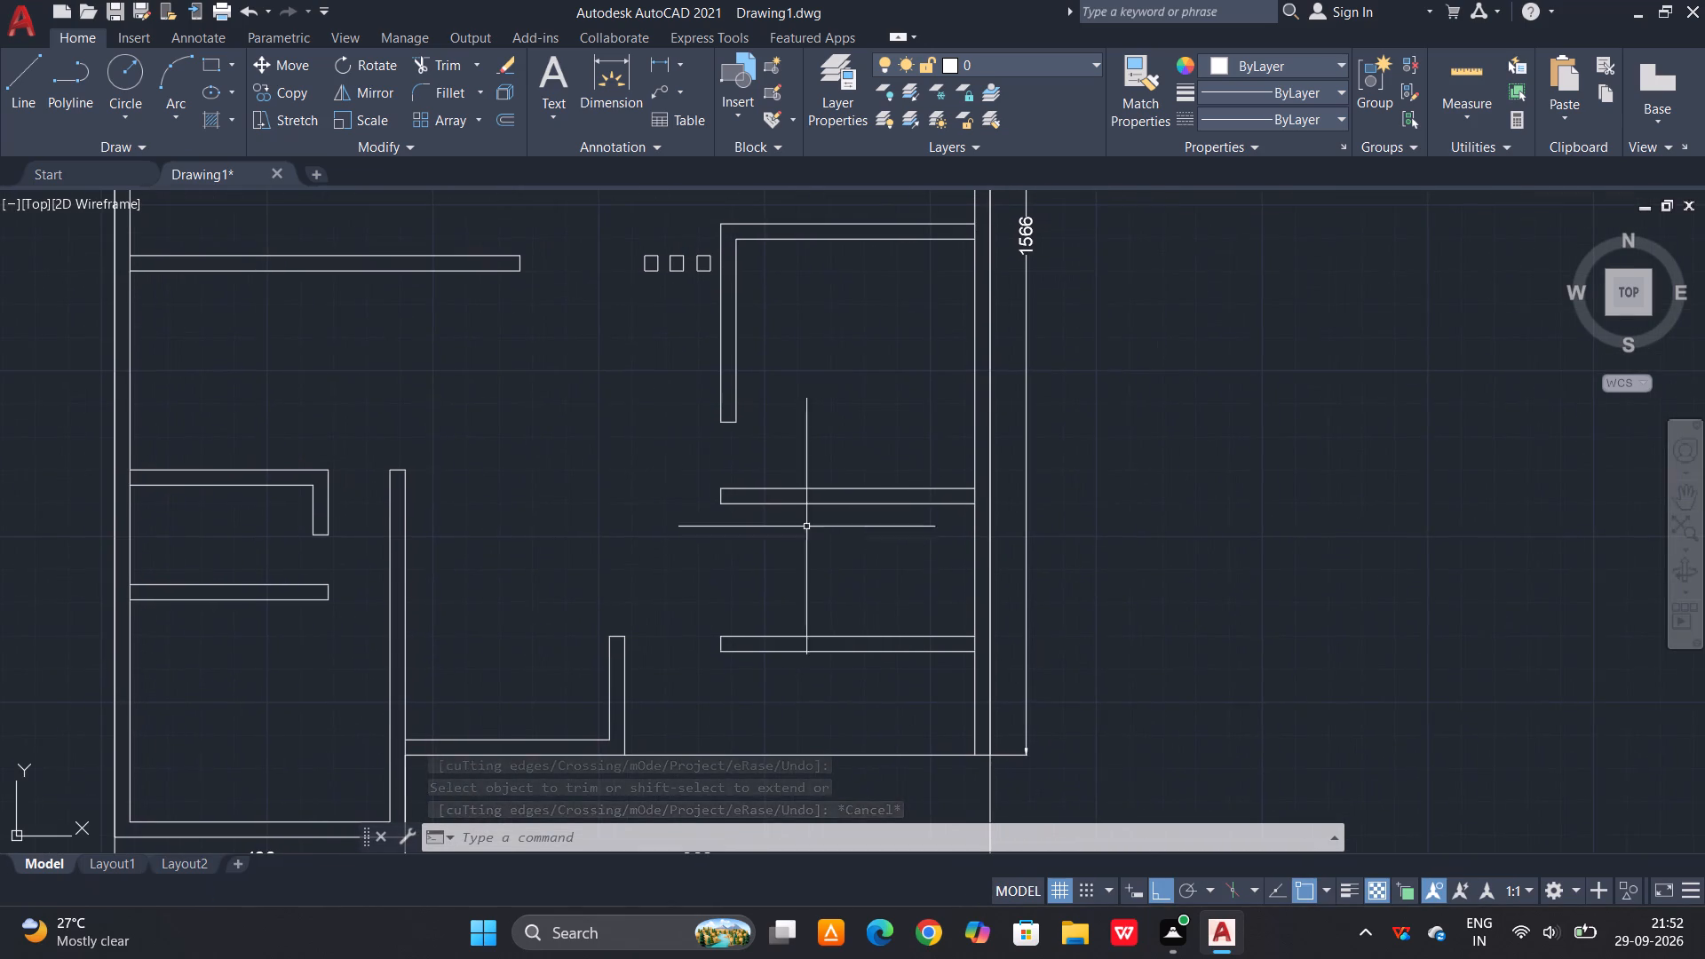
key(Escape)
key(ctrl+s)
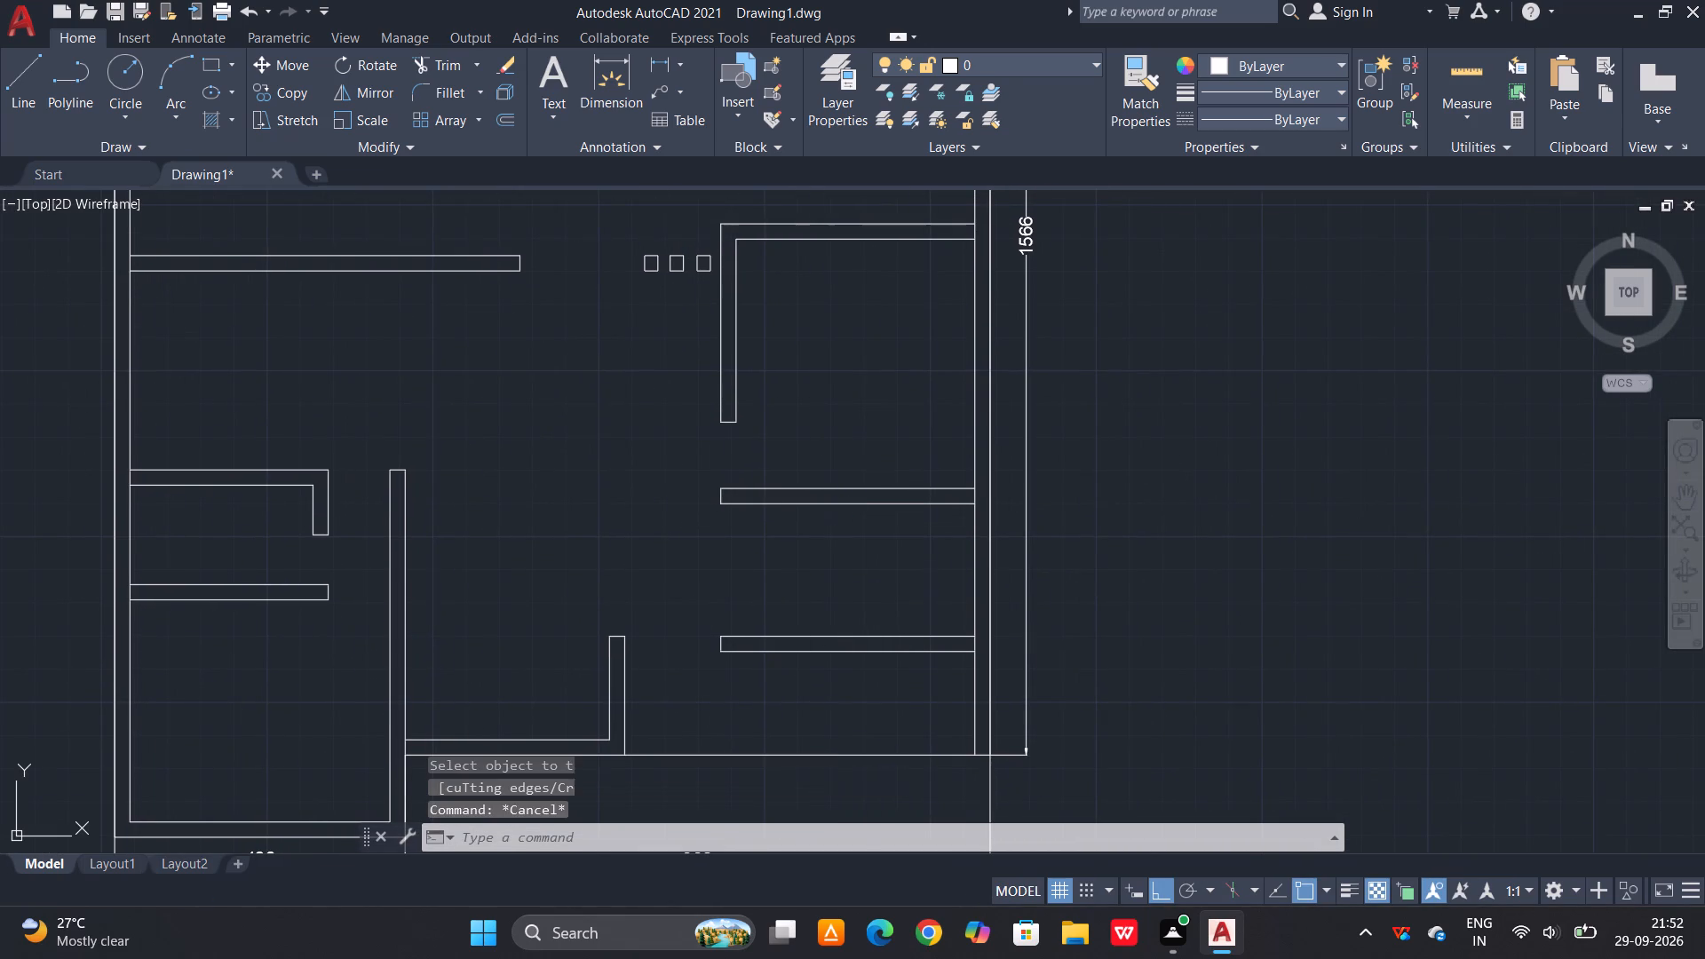
click(1210, 191)
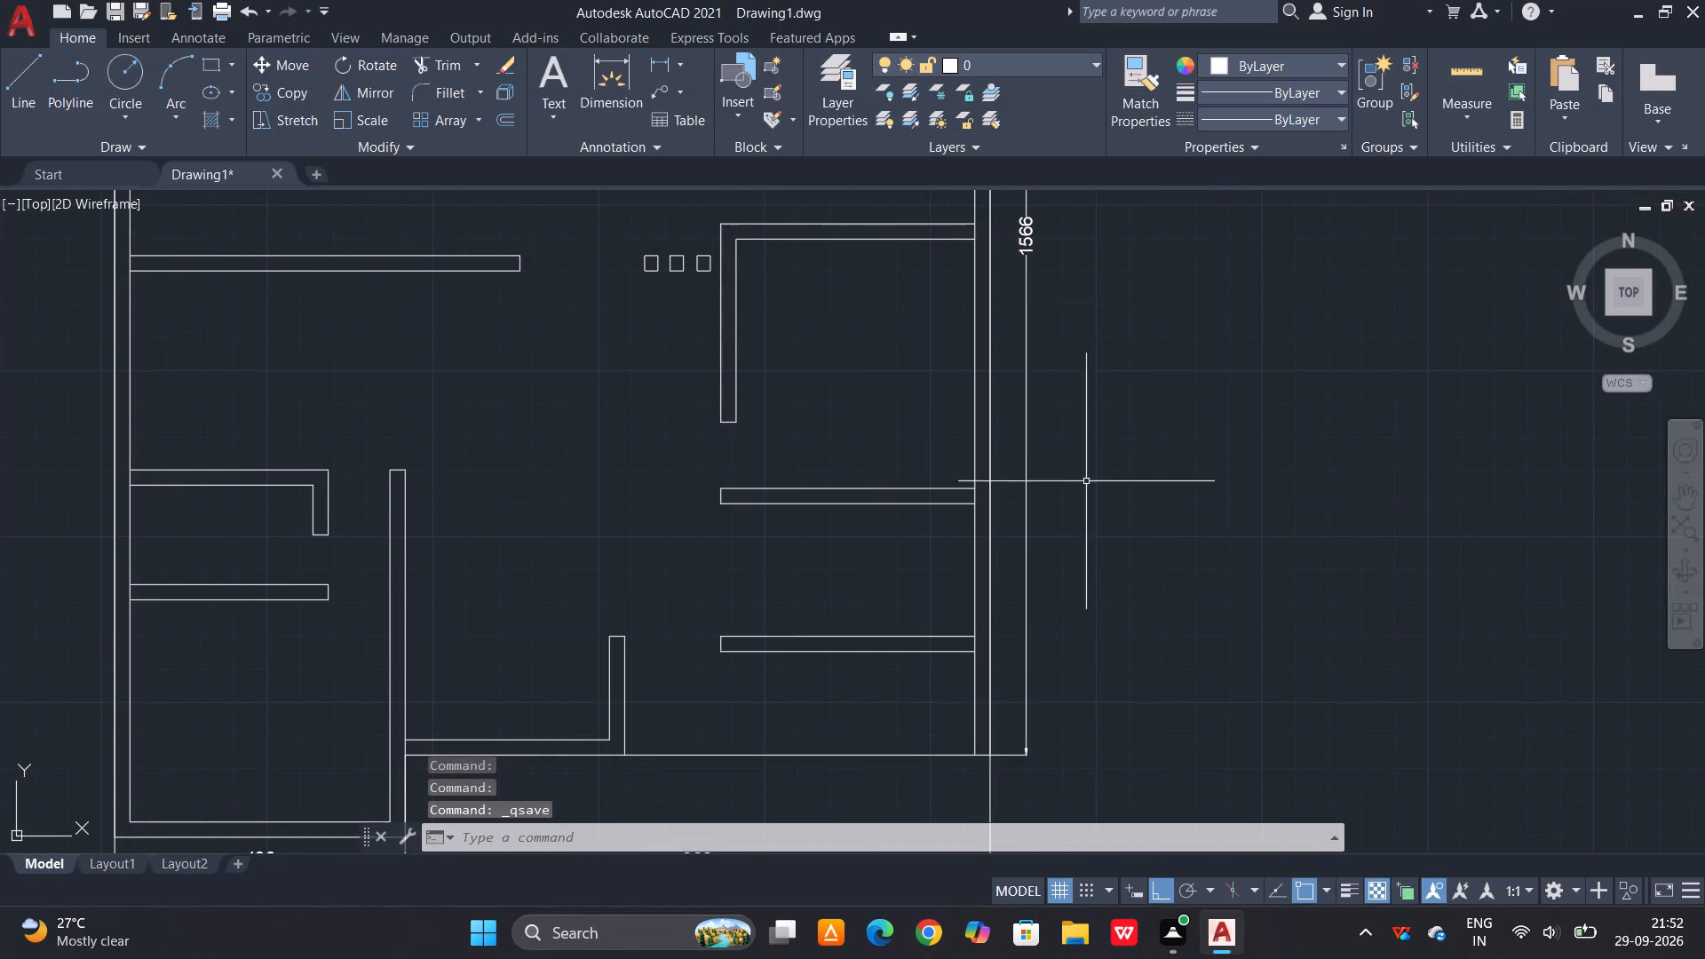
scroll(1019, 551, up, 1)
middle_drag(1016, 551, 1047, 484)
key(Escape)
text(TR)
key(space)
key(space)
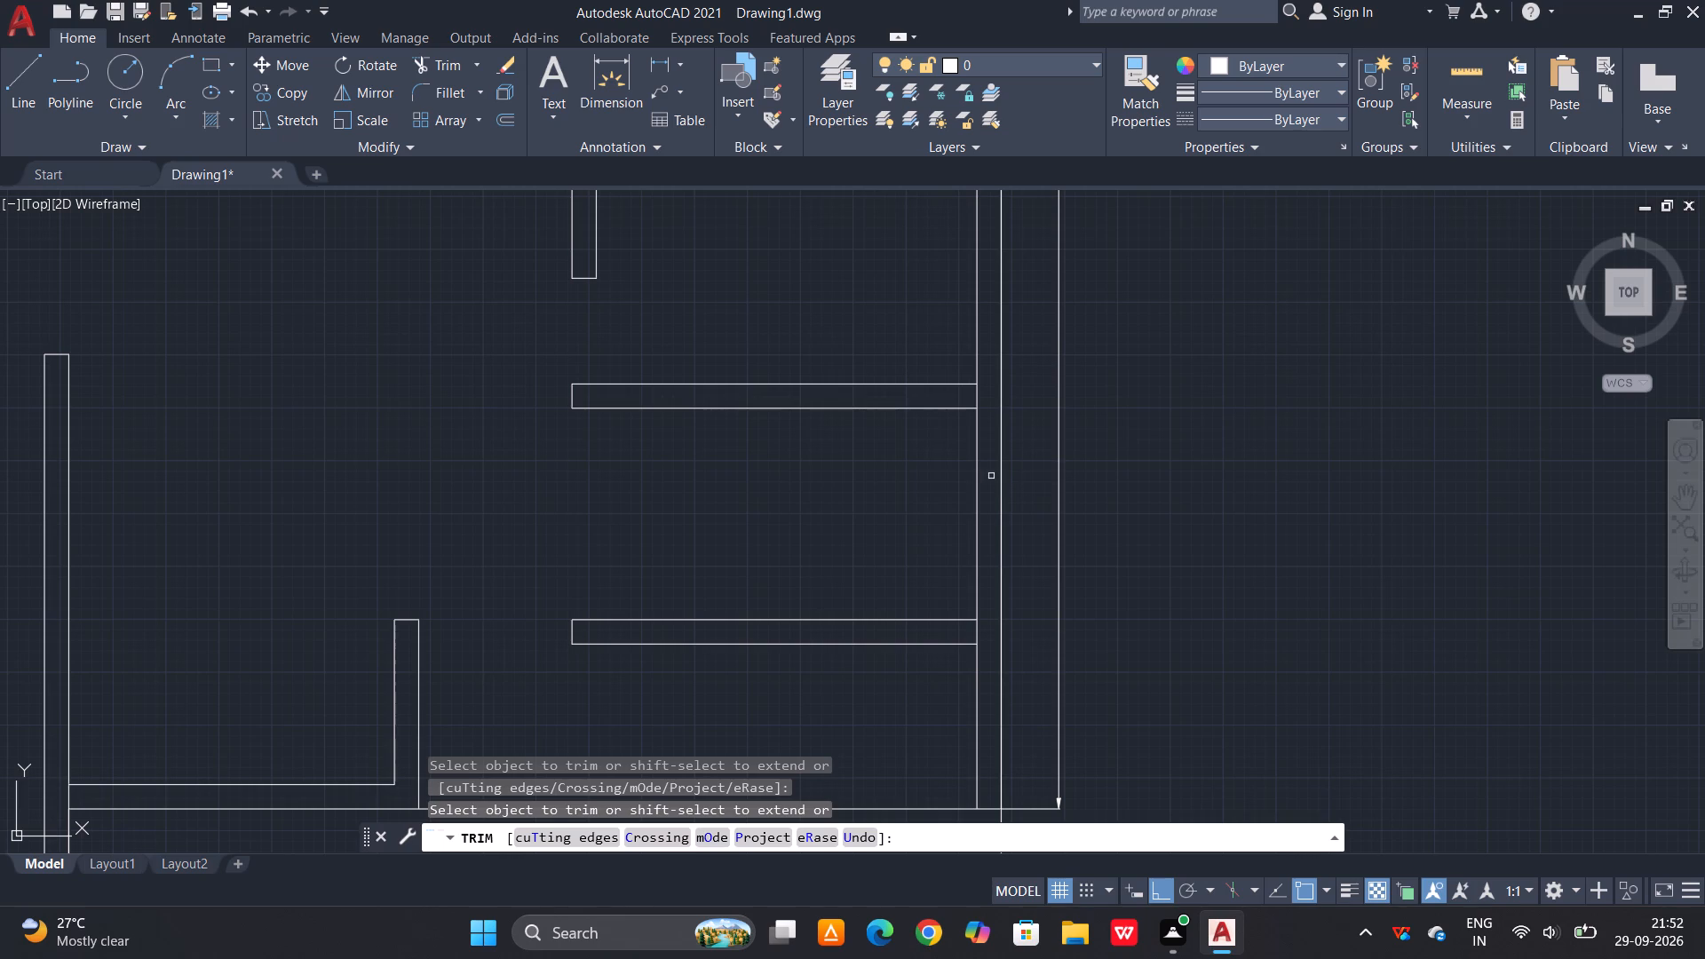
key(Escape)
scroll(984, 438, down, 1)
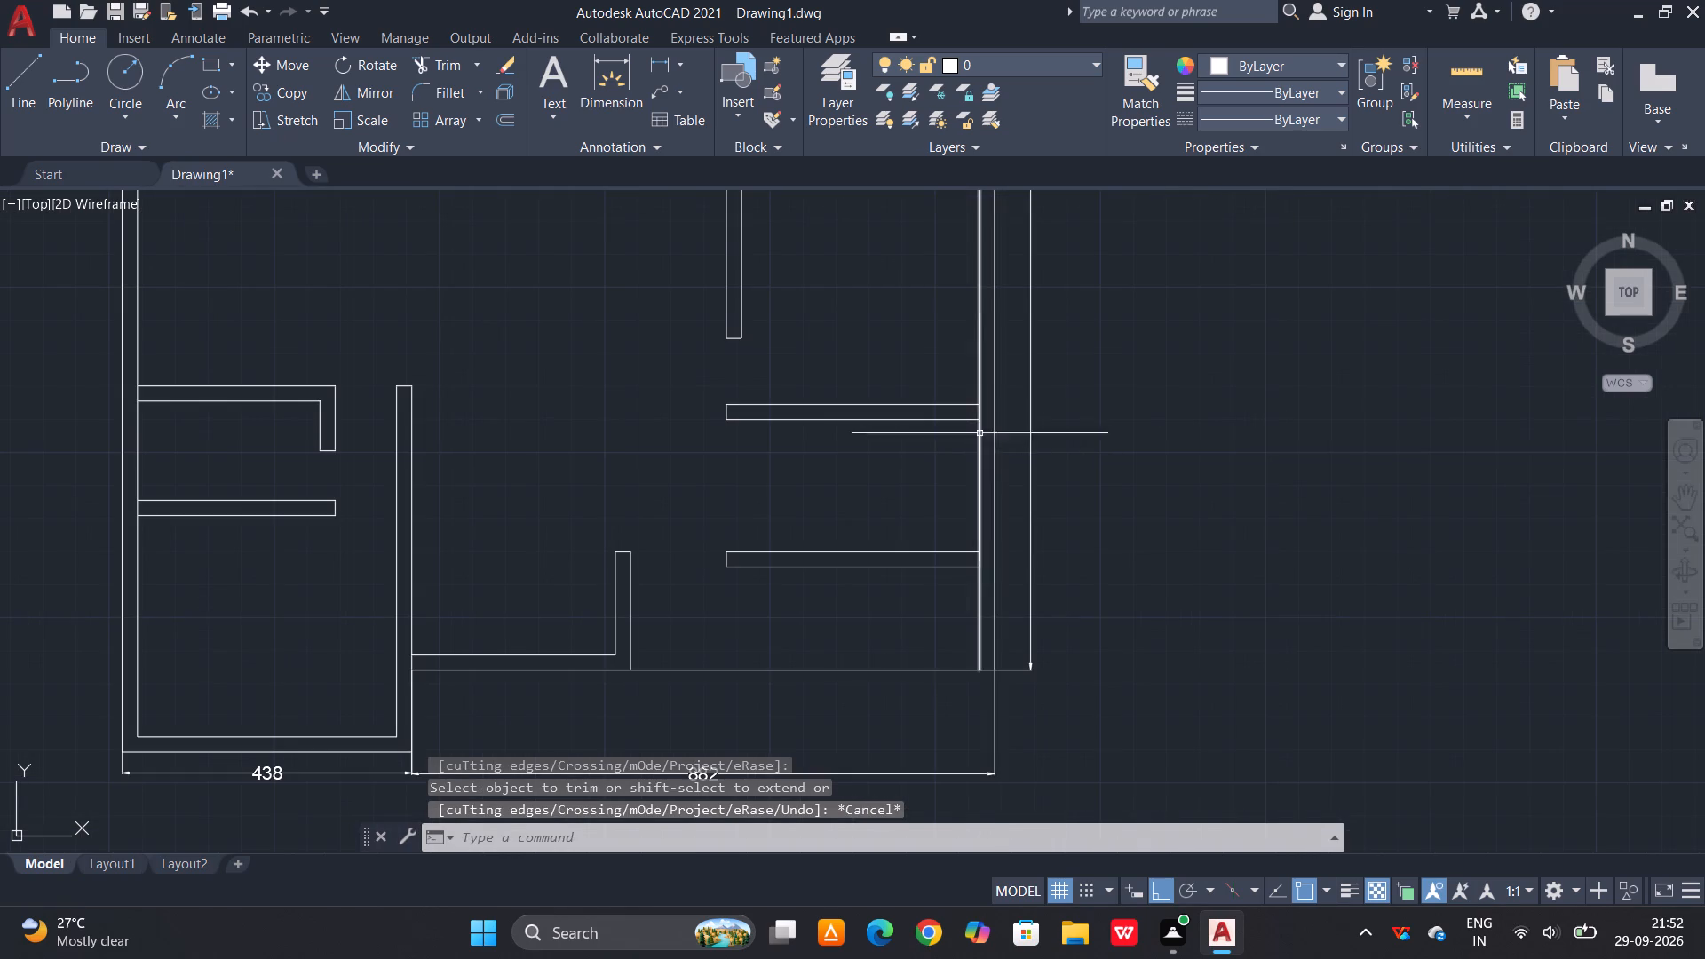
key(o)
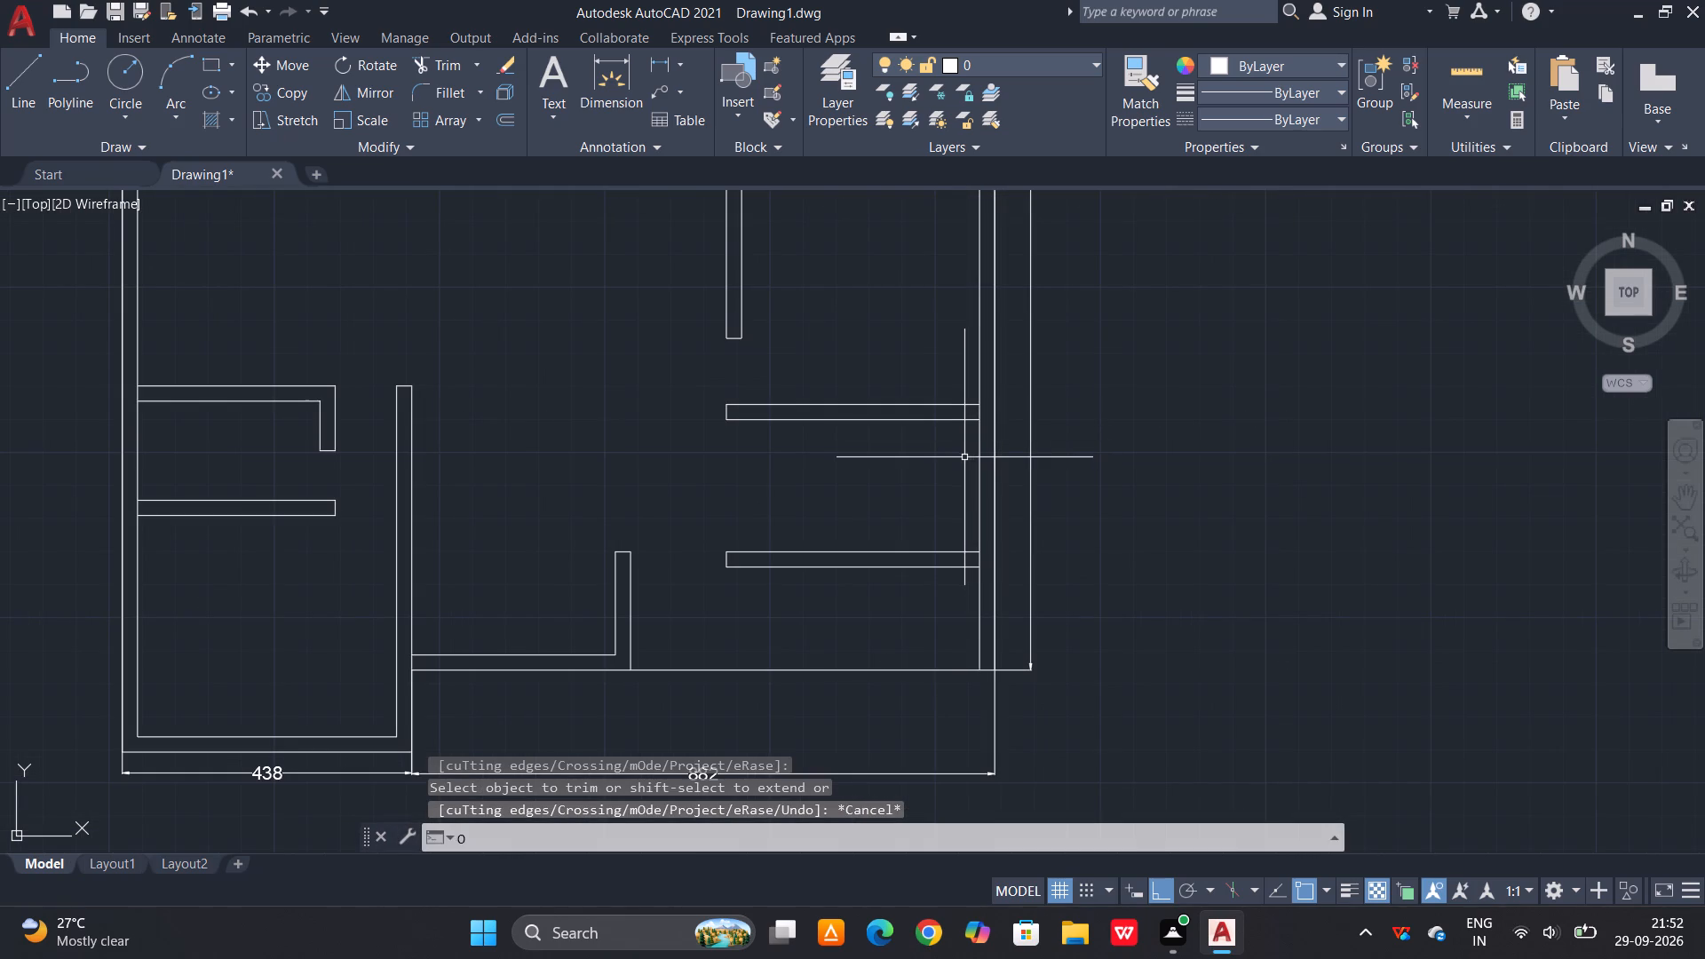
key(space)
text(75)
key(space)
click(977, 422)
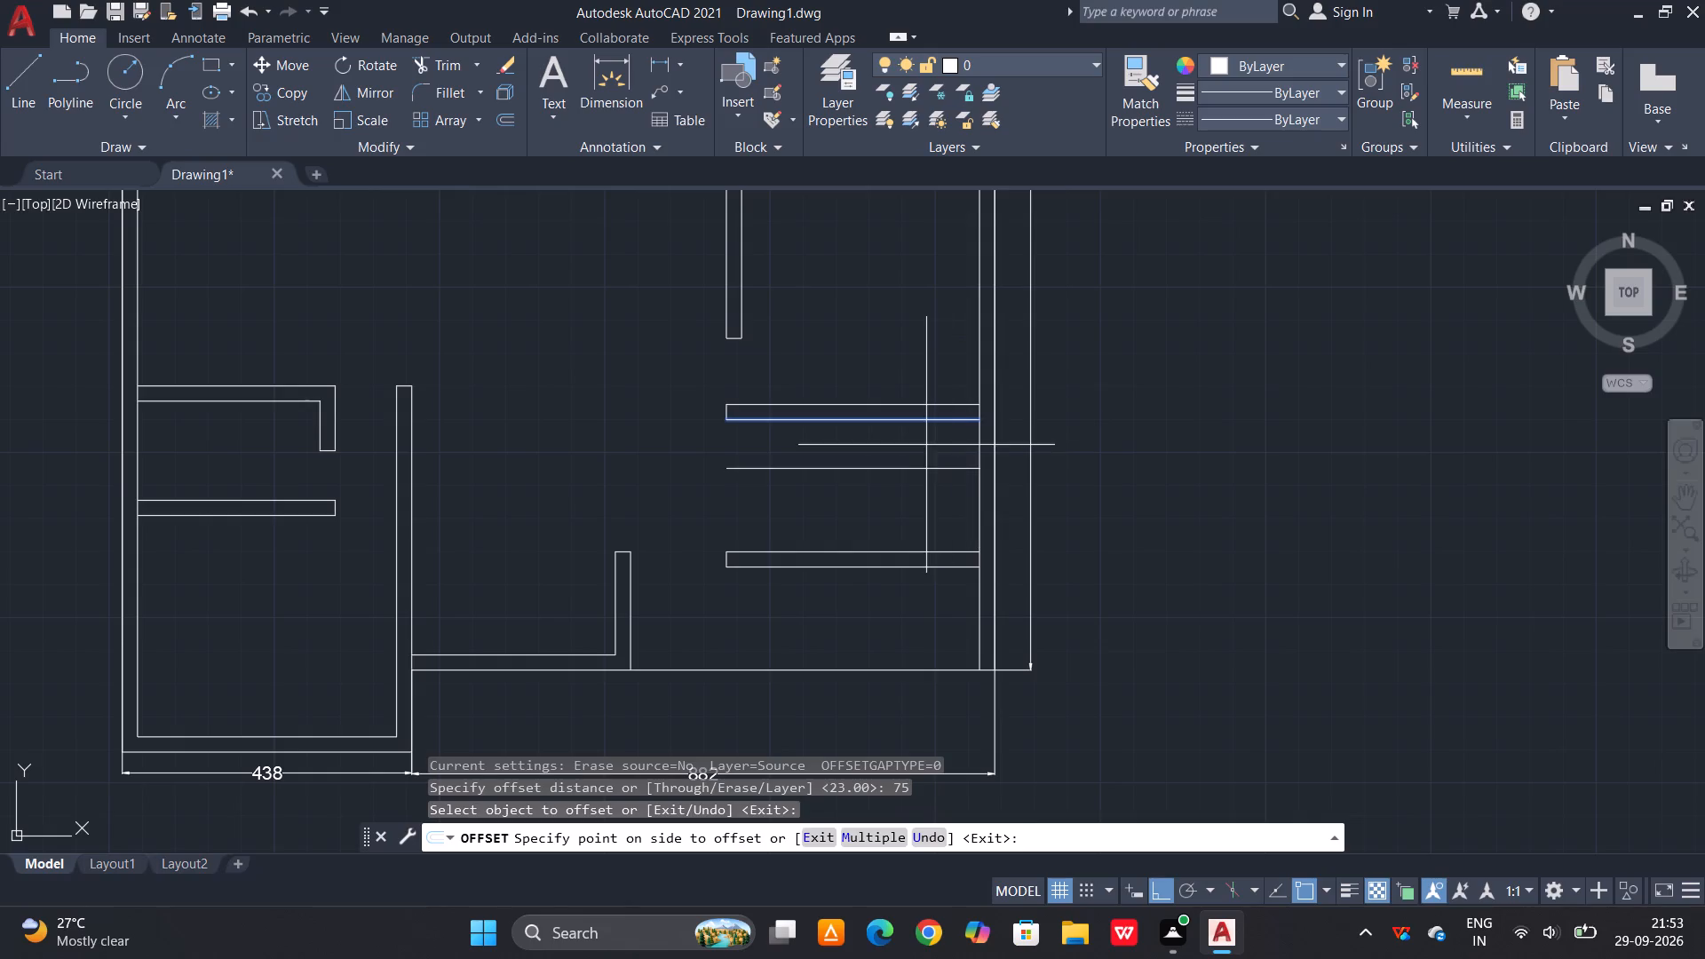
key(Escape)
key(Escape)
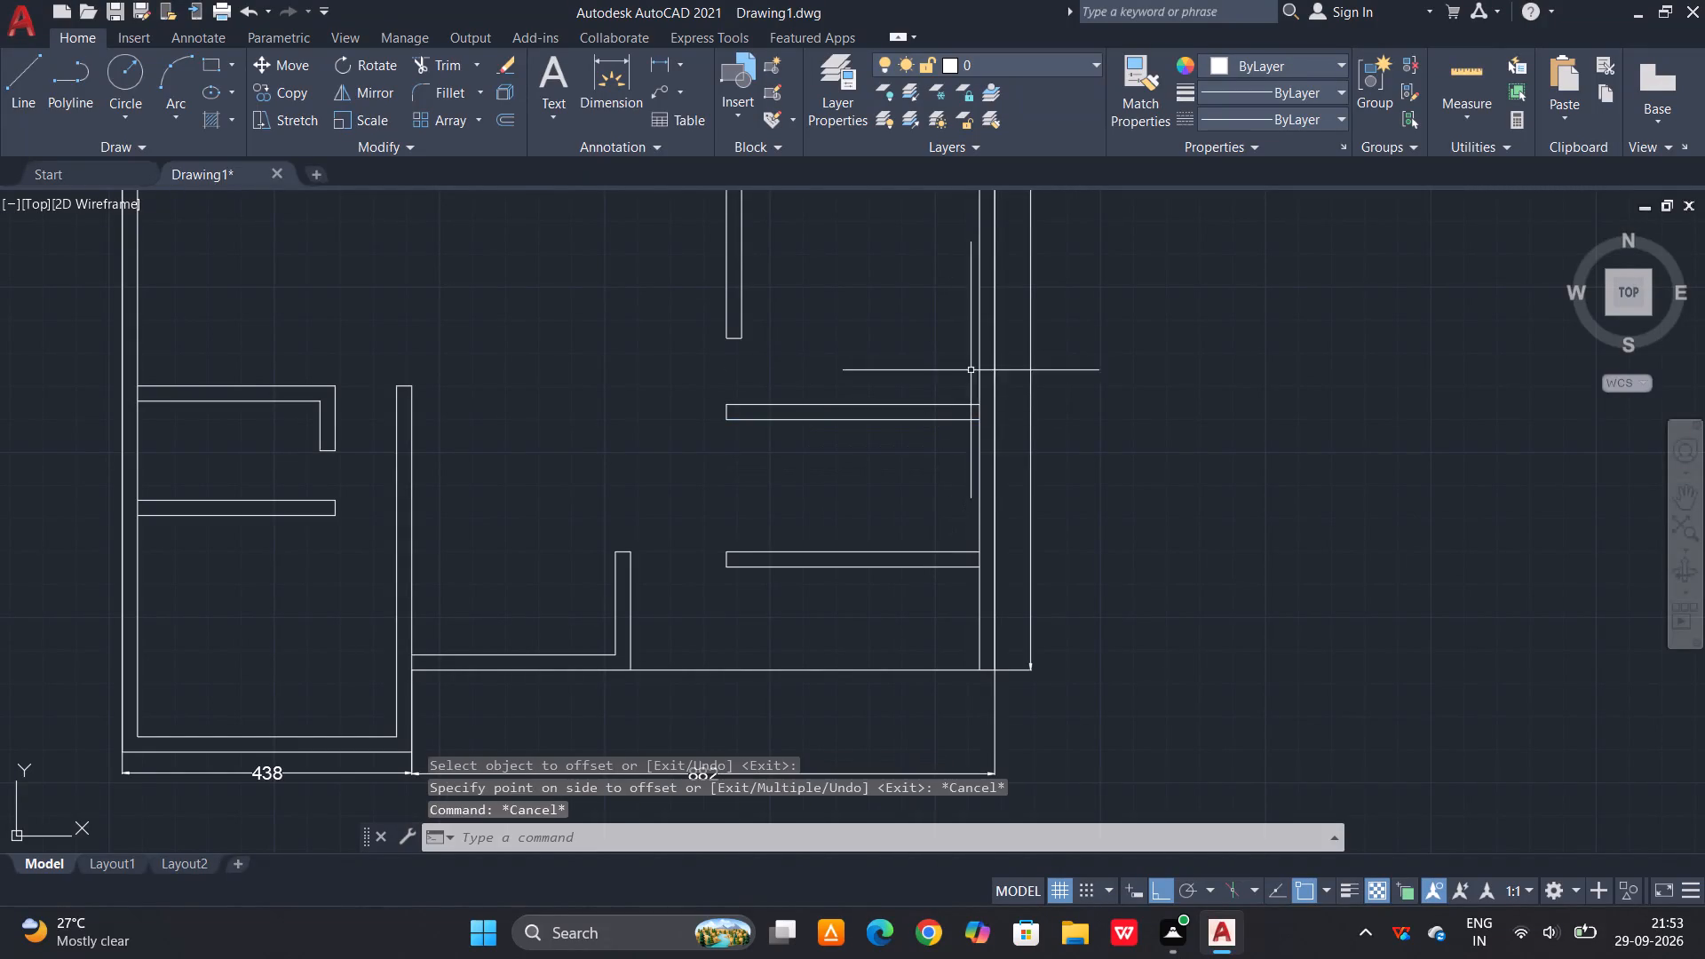
Offset the right outer wall's inner line 75 units inward, toward the partitions.
key(o)
key(space)
text(75)
key(space)
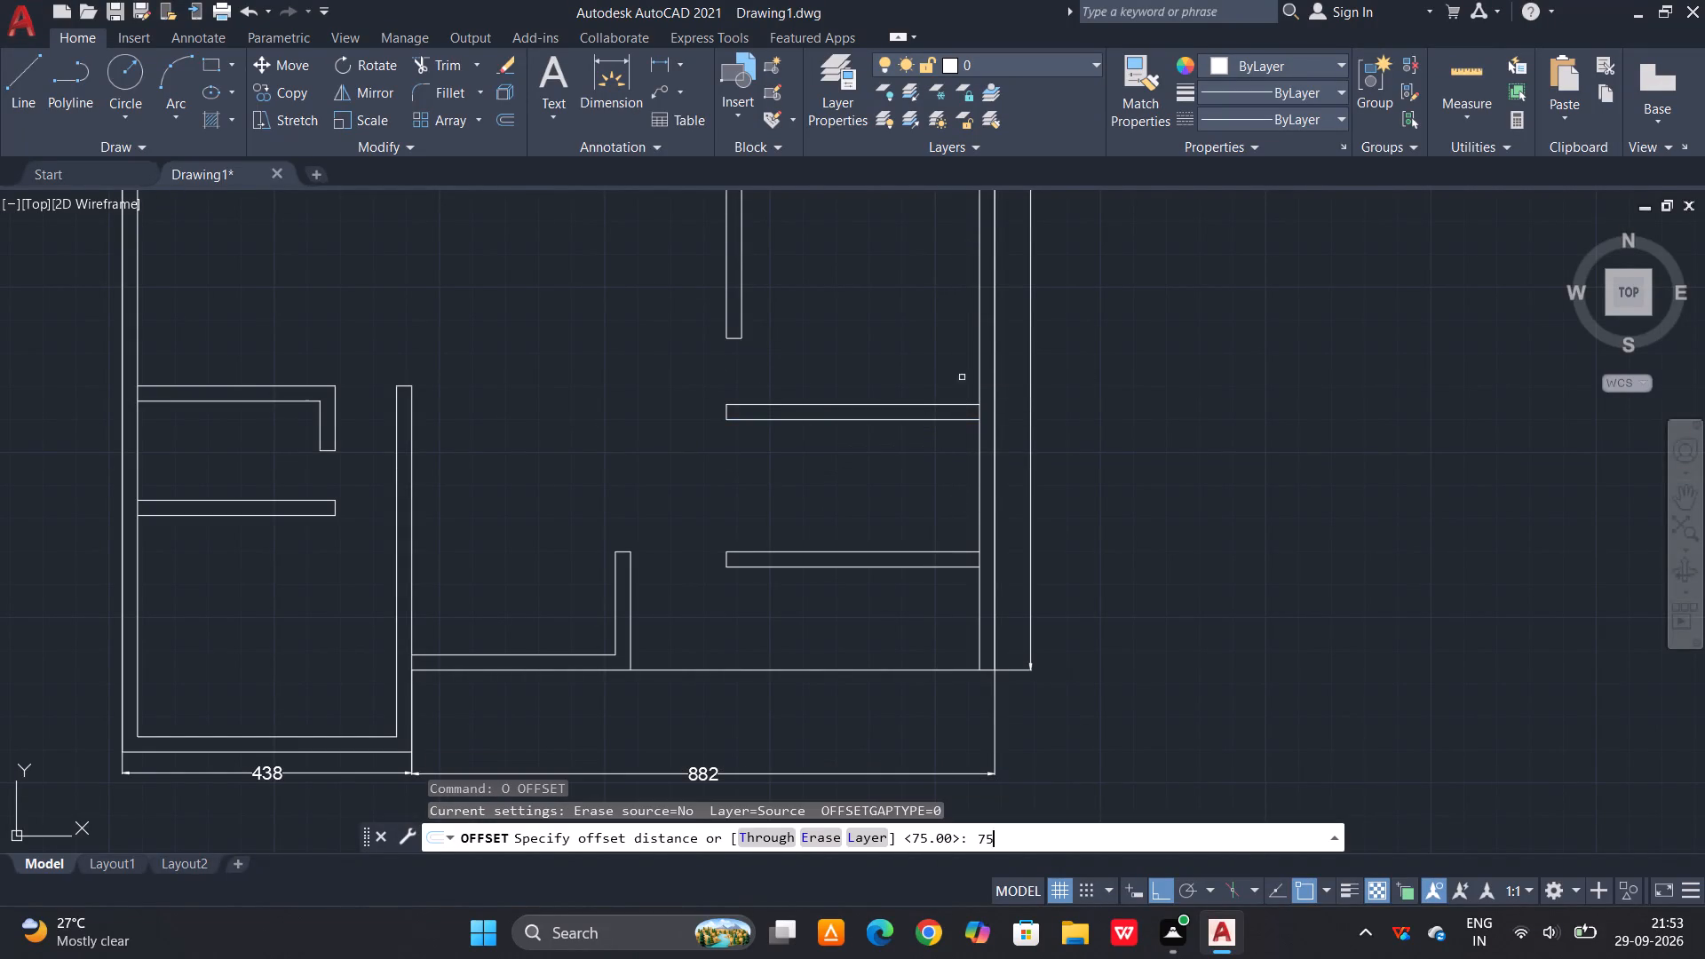
click(980, 374)
click(925, 392)
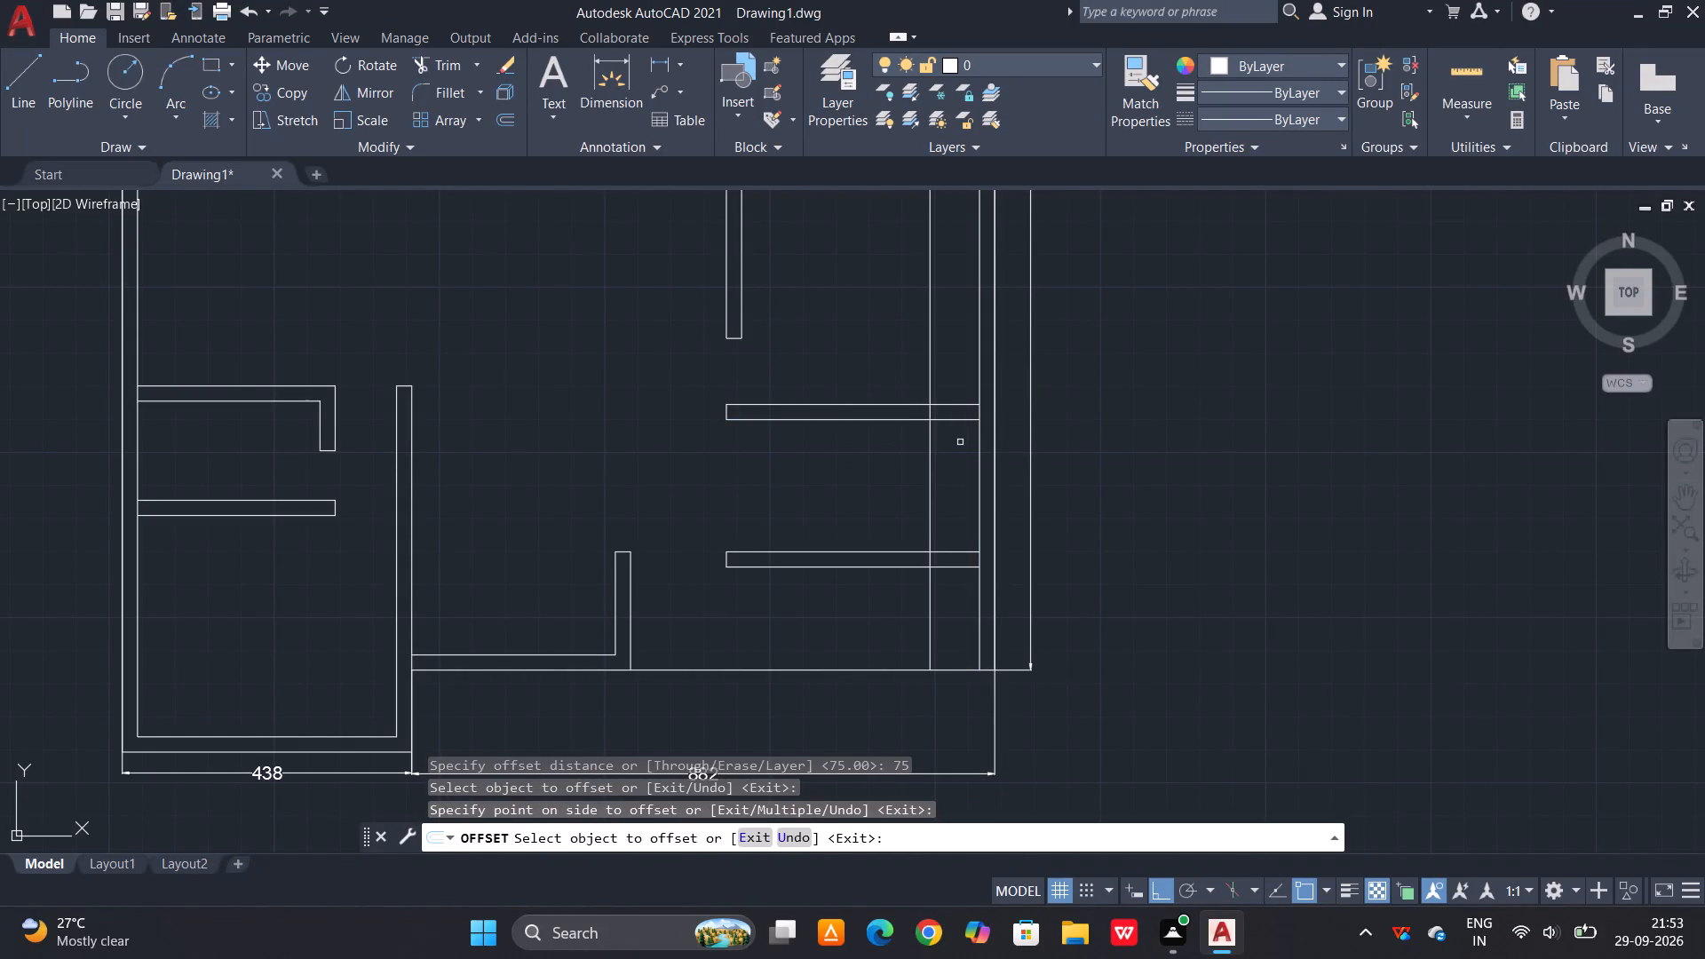
key(Escape)
Trim the partition above the lower-right room back to the 75-unit line, keeping only the piece of that line that caps its end.
text(TR)
key(space)
key(space)
click(962, 394)
double_click(949, 438)
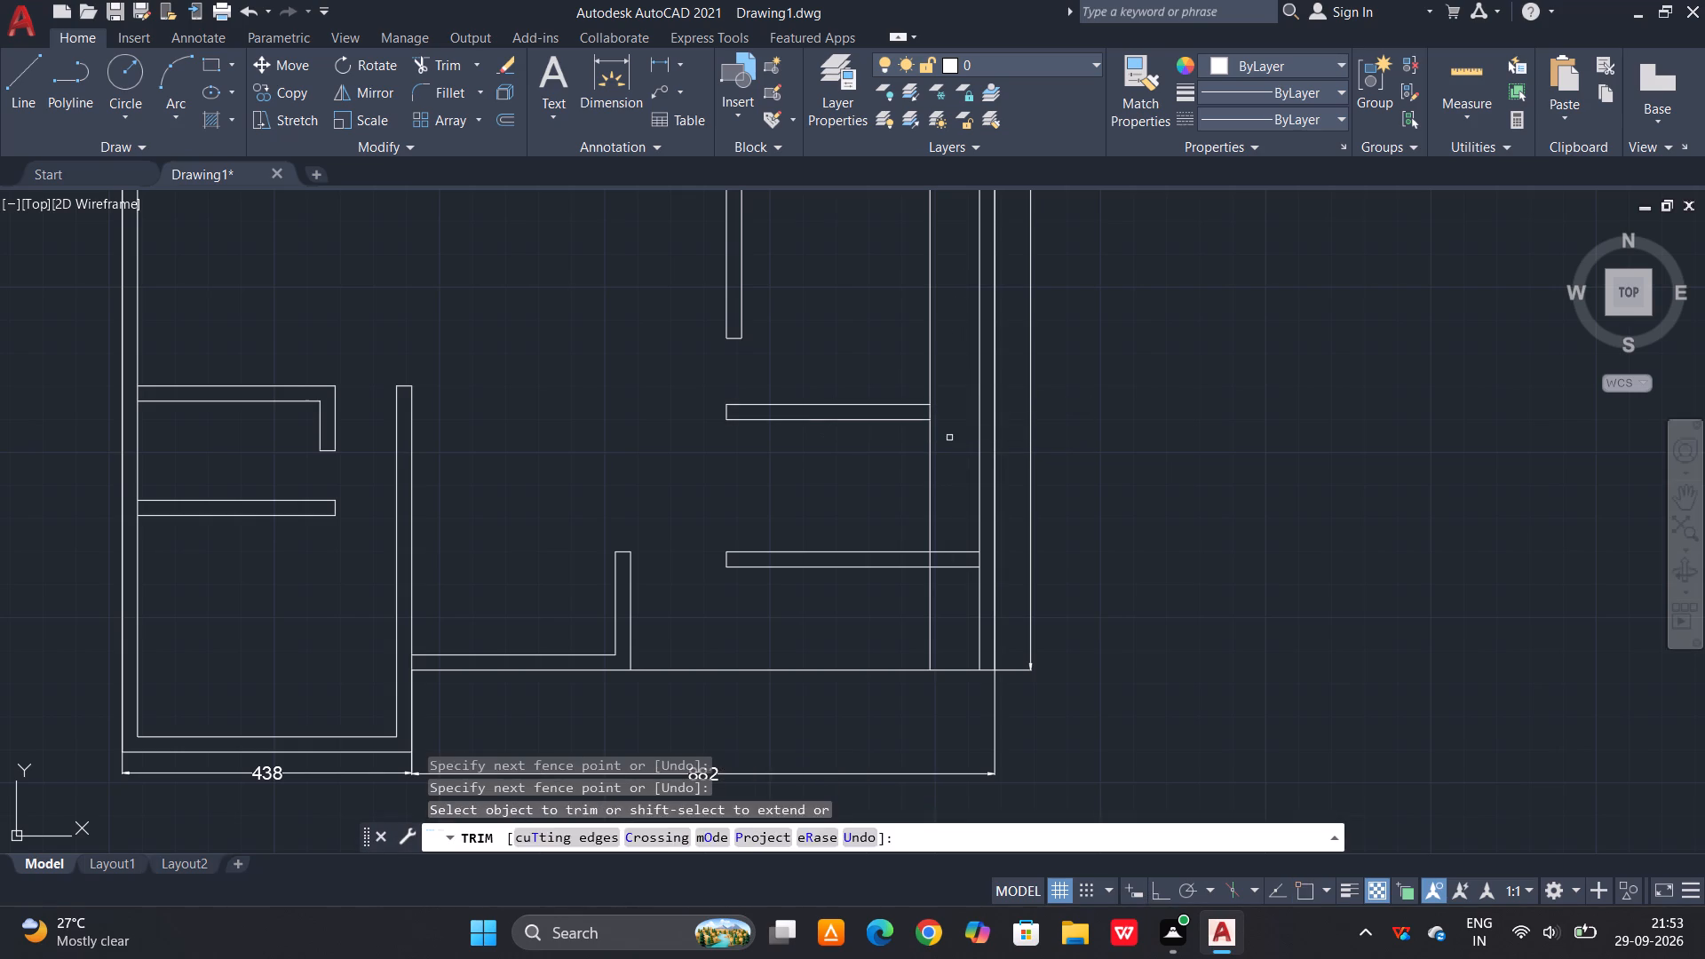
click(919, 455)
drag(940, 369, 924, 375)
click(892, 376)
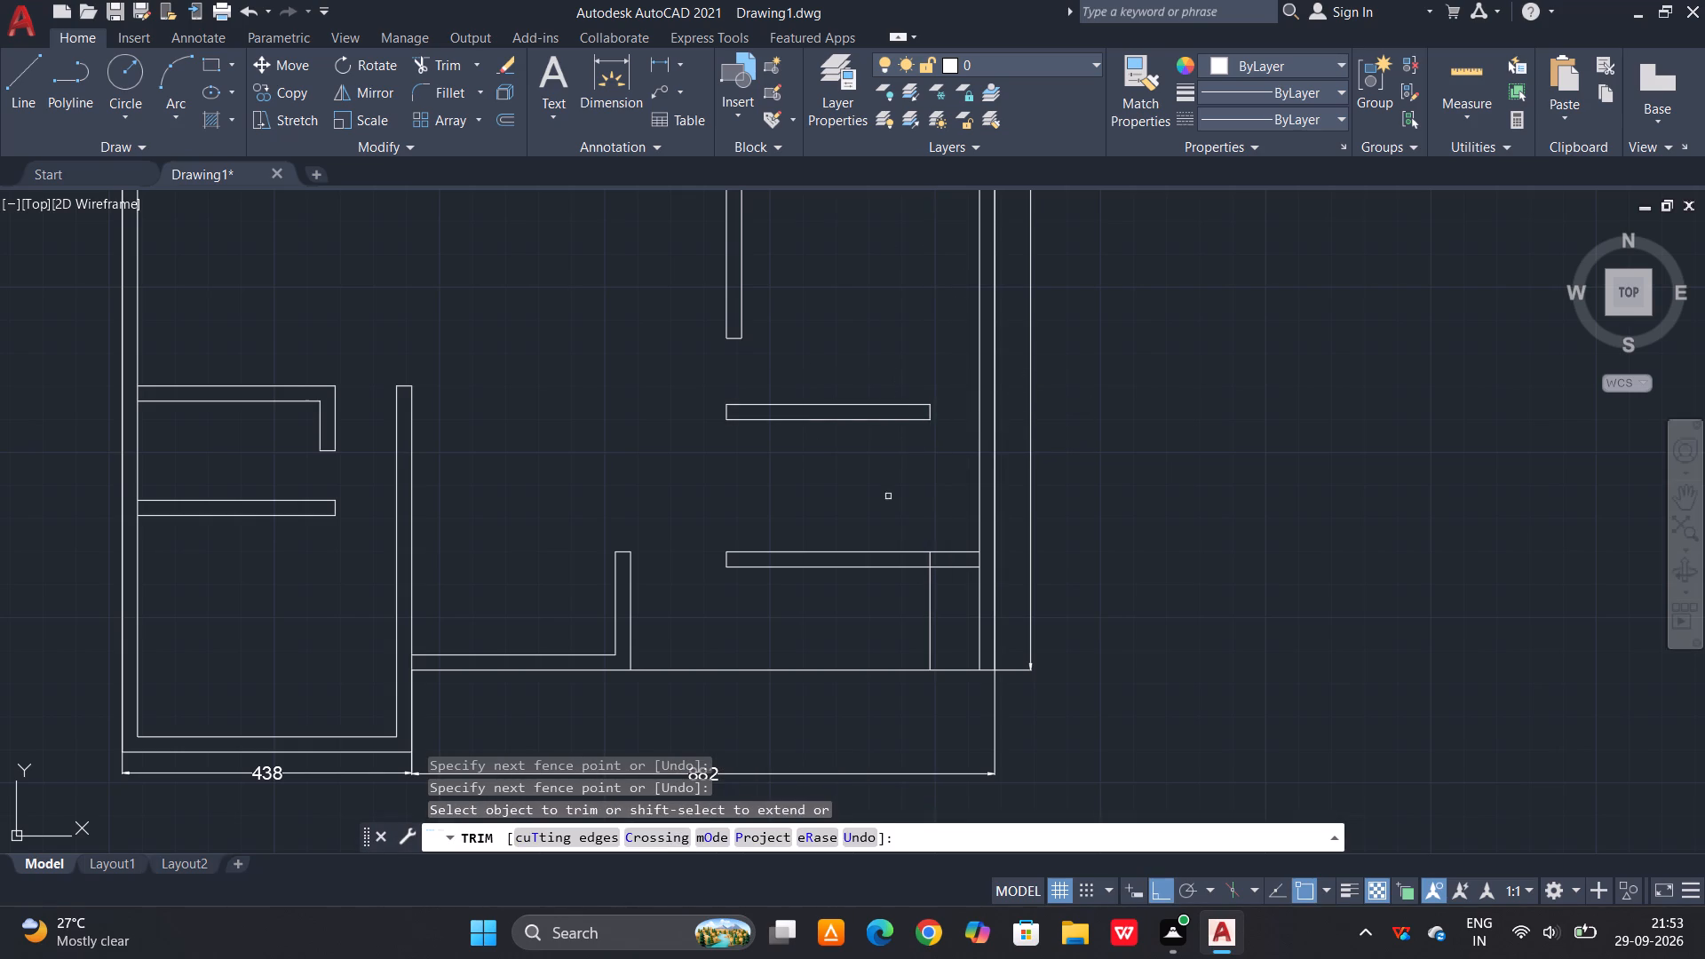
key(Escape)
Delete the leftover piece of the 75-unit offset line inside the lower-right room.
click(934, 600)
click(892, 610)
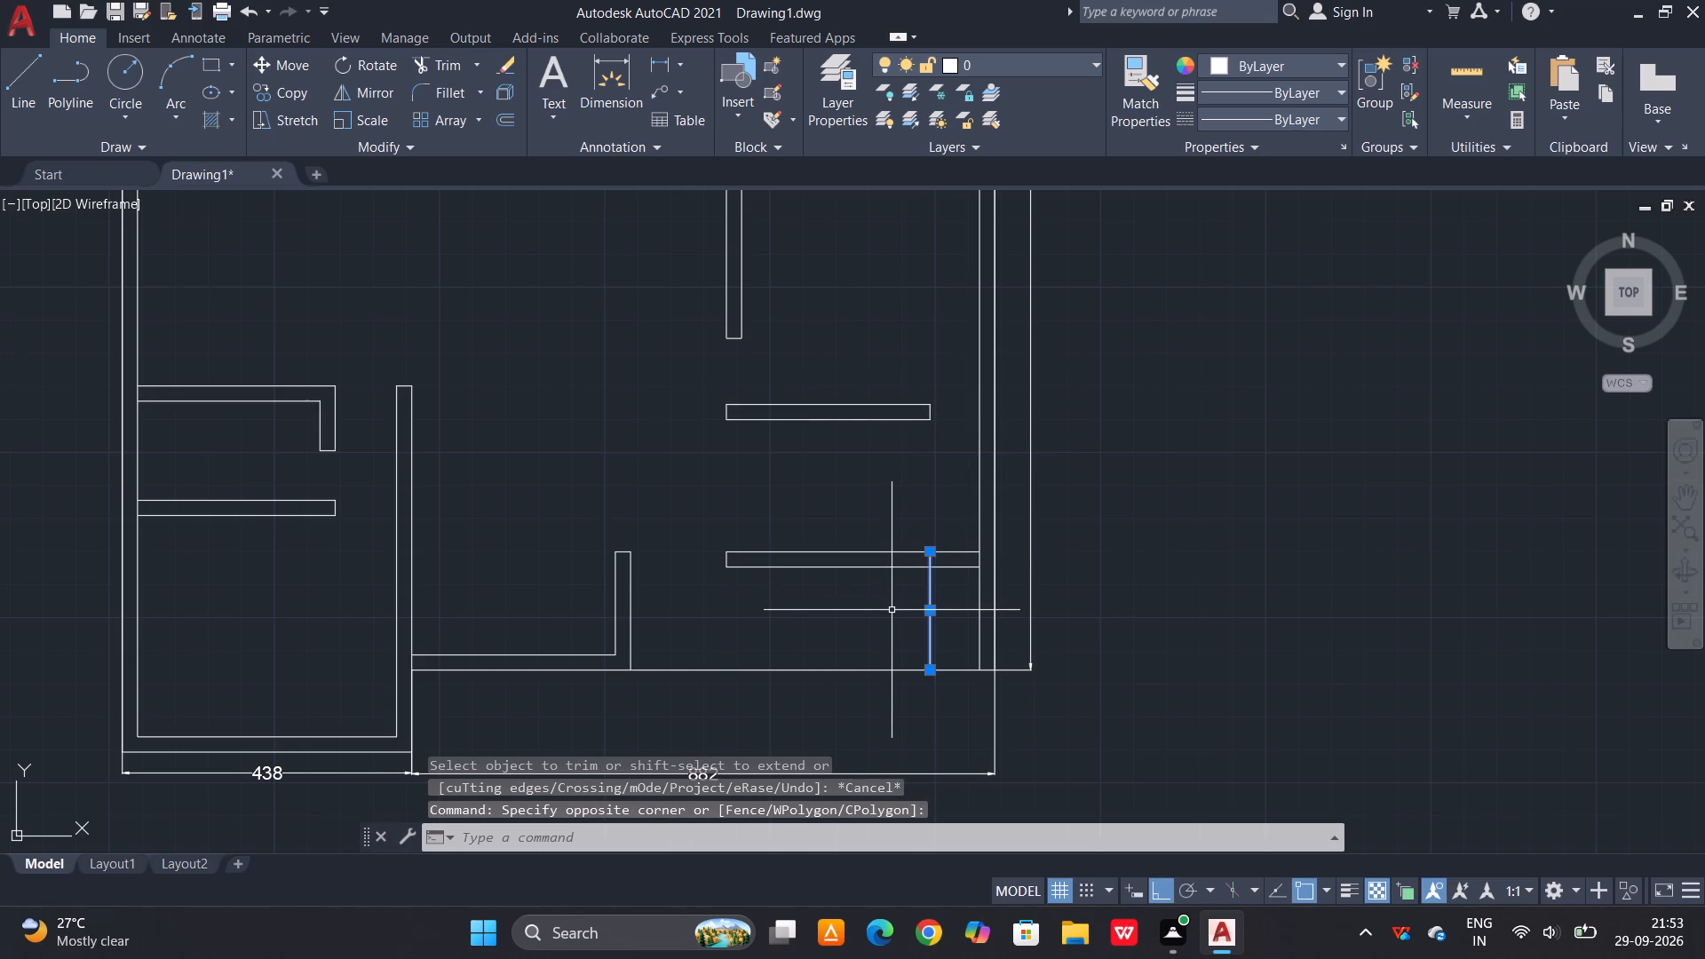
key(Delete)
Trim the right outer wall's inner line inside its junctions with the lower-right room's top wall and the room above's top wall.
scroll(977, 551, up, 2)
key(Escape)
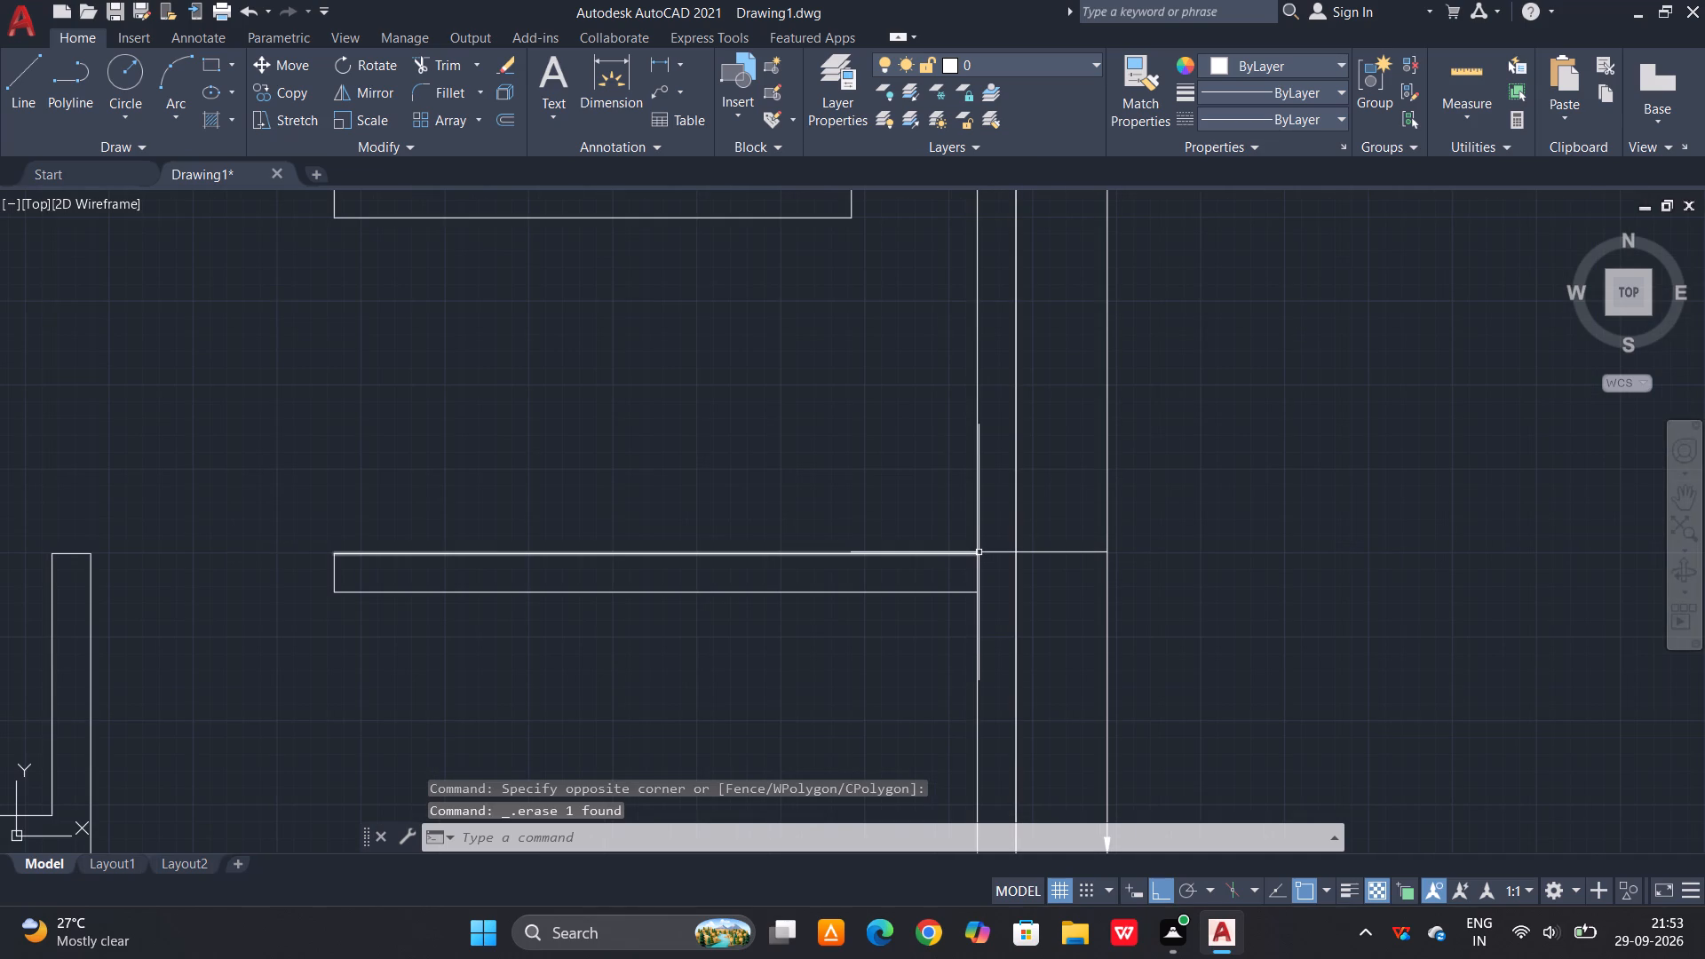
text(TR)
key(space)
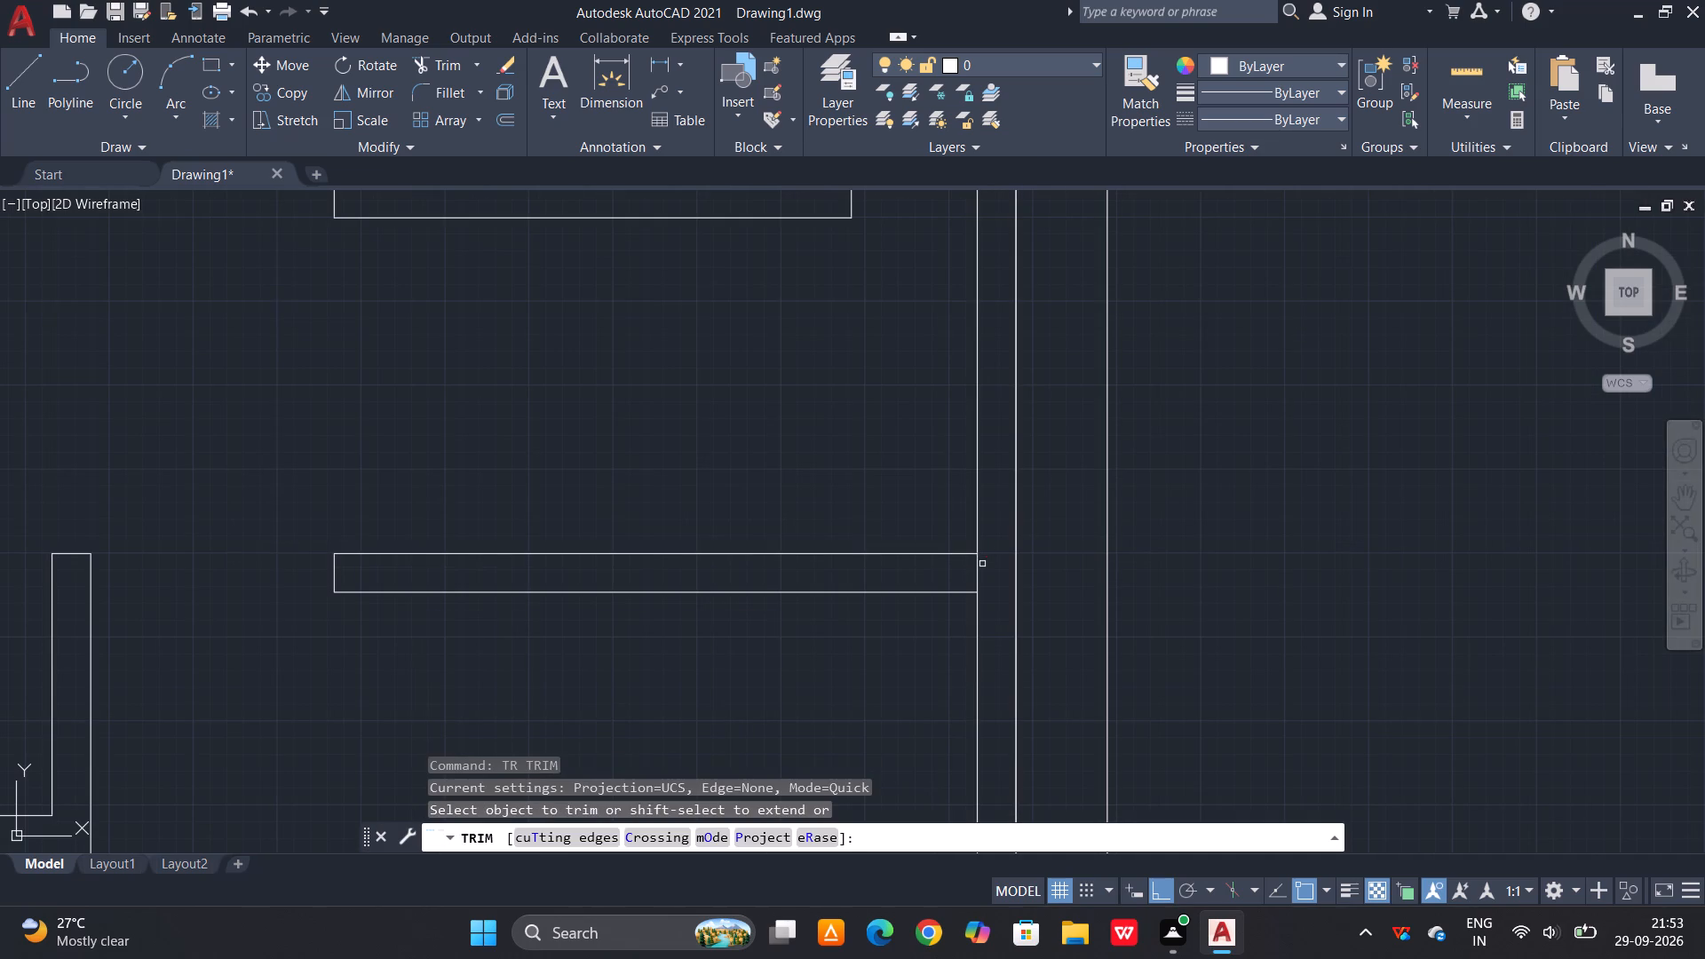
click(971, 567)
click(993, 568)
scroll(982, 605, down, 3)
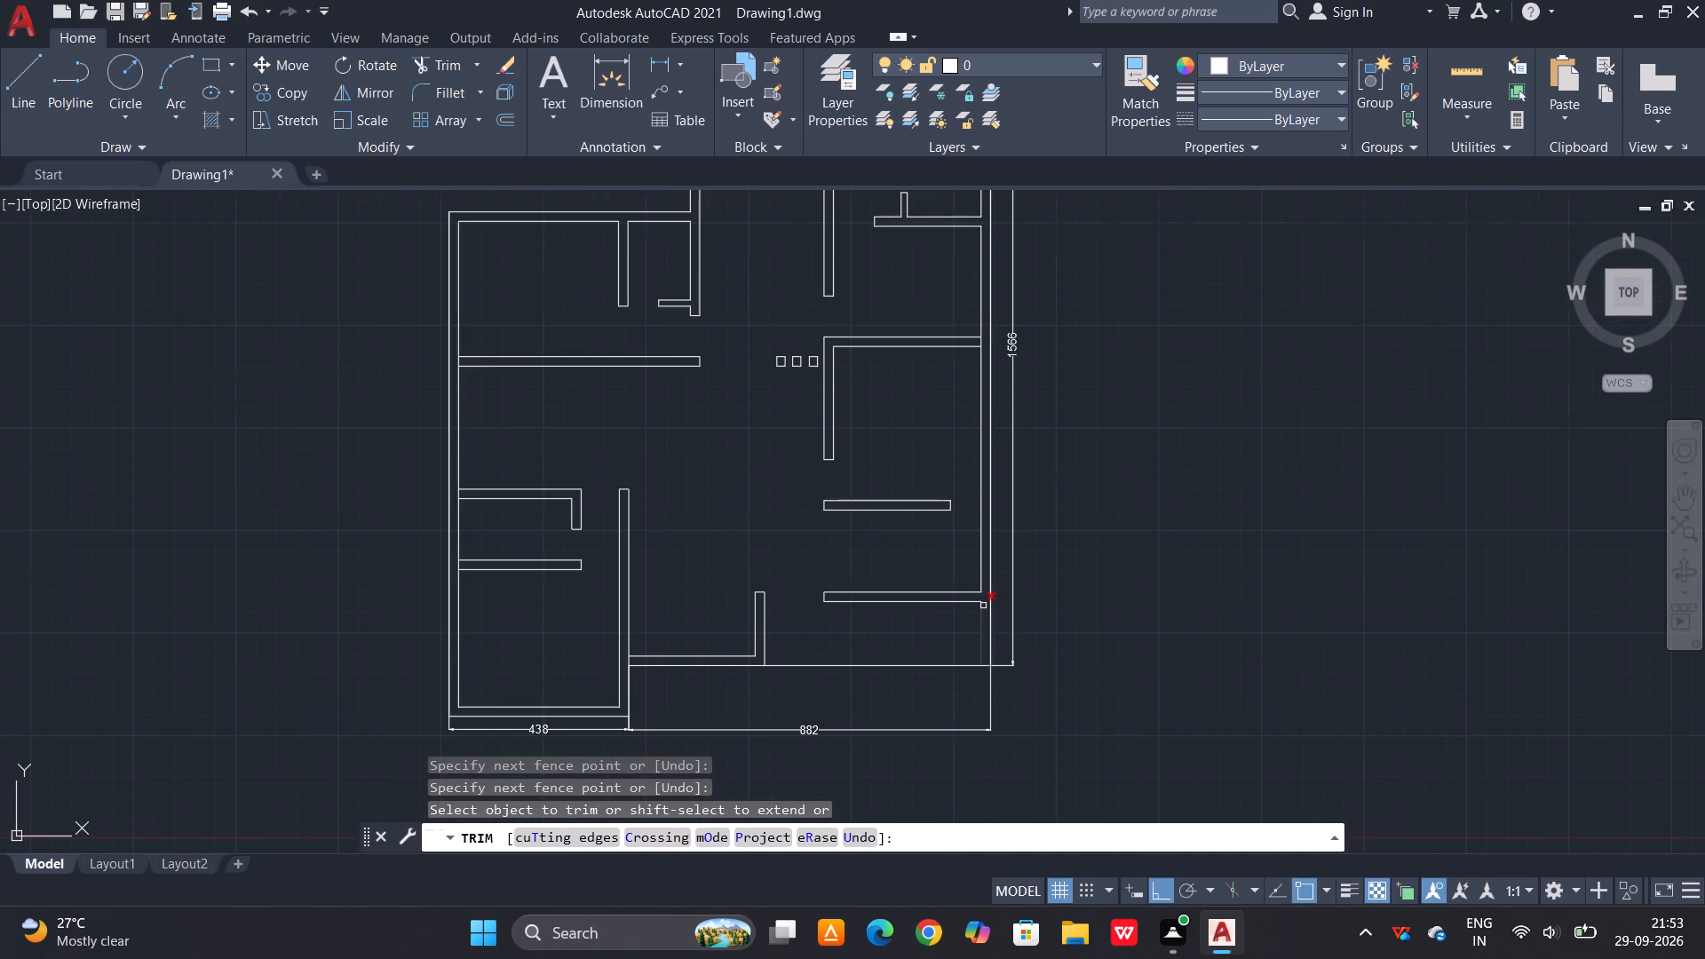
scroll(986, 336, up, 3)
drag(972, 341, 957, 344)
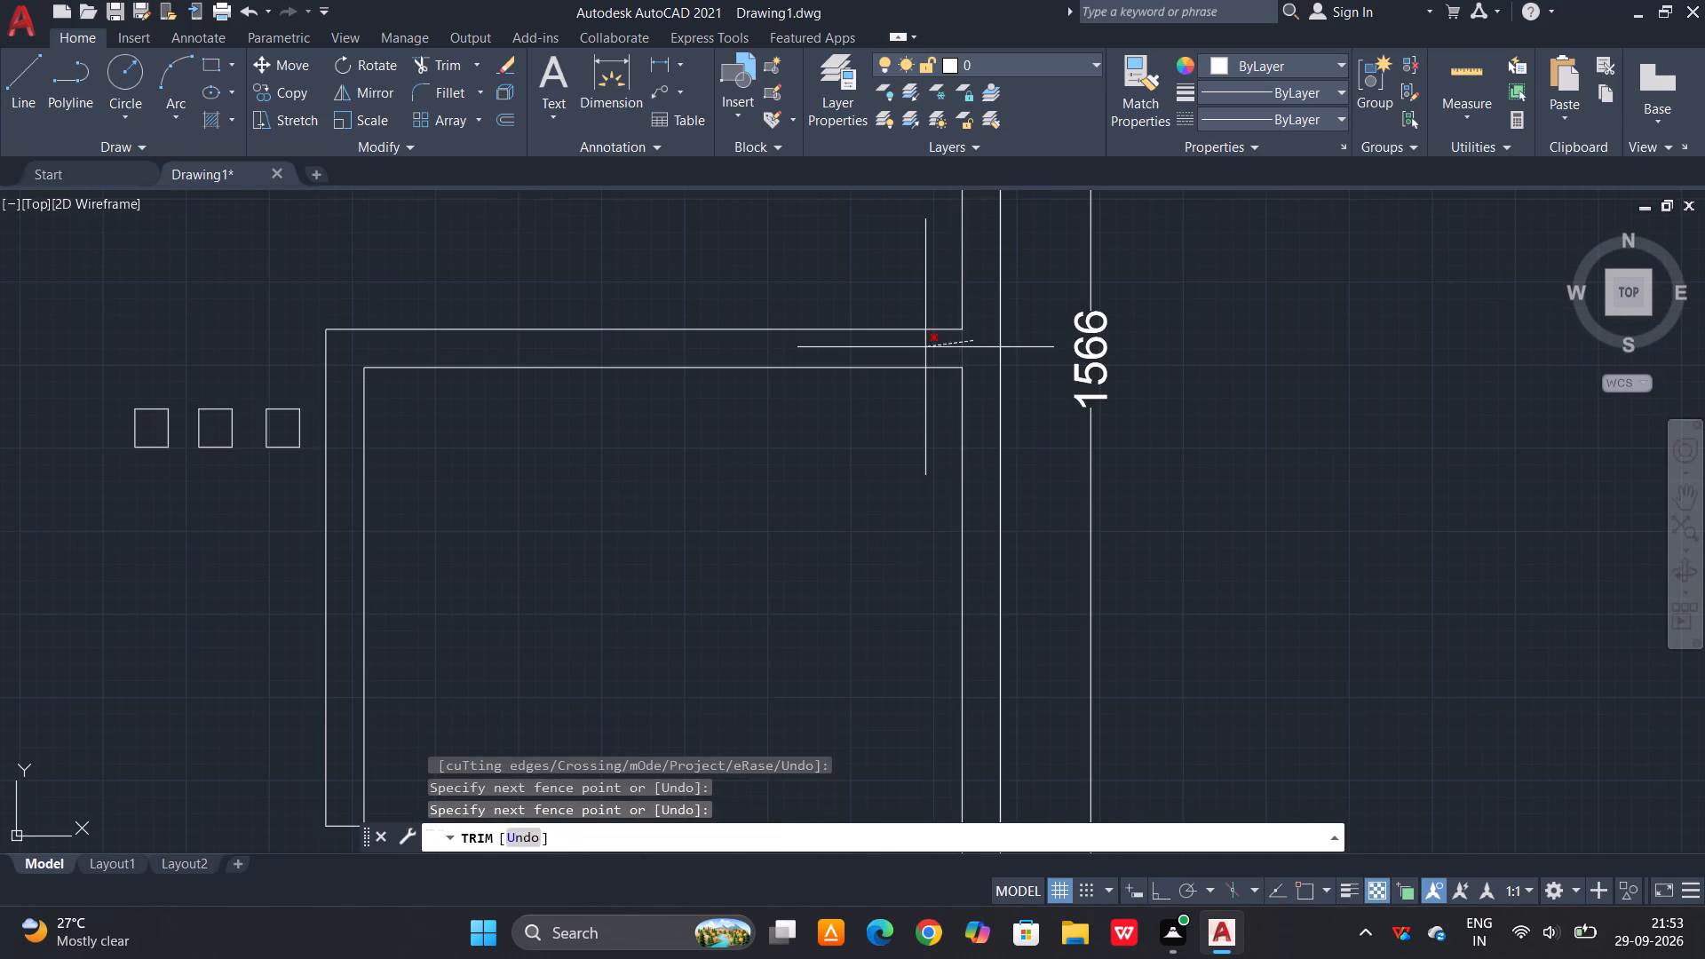
click(923, 347)
scroll(924, 555, down, 3)
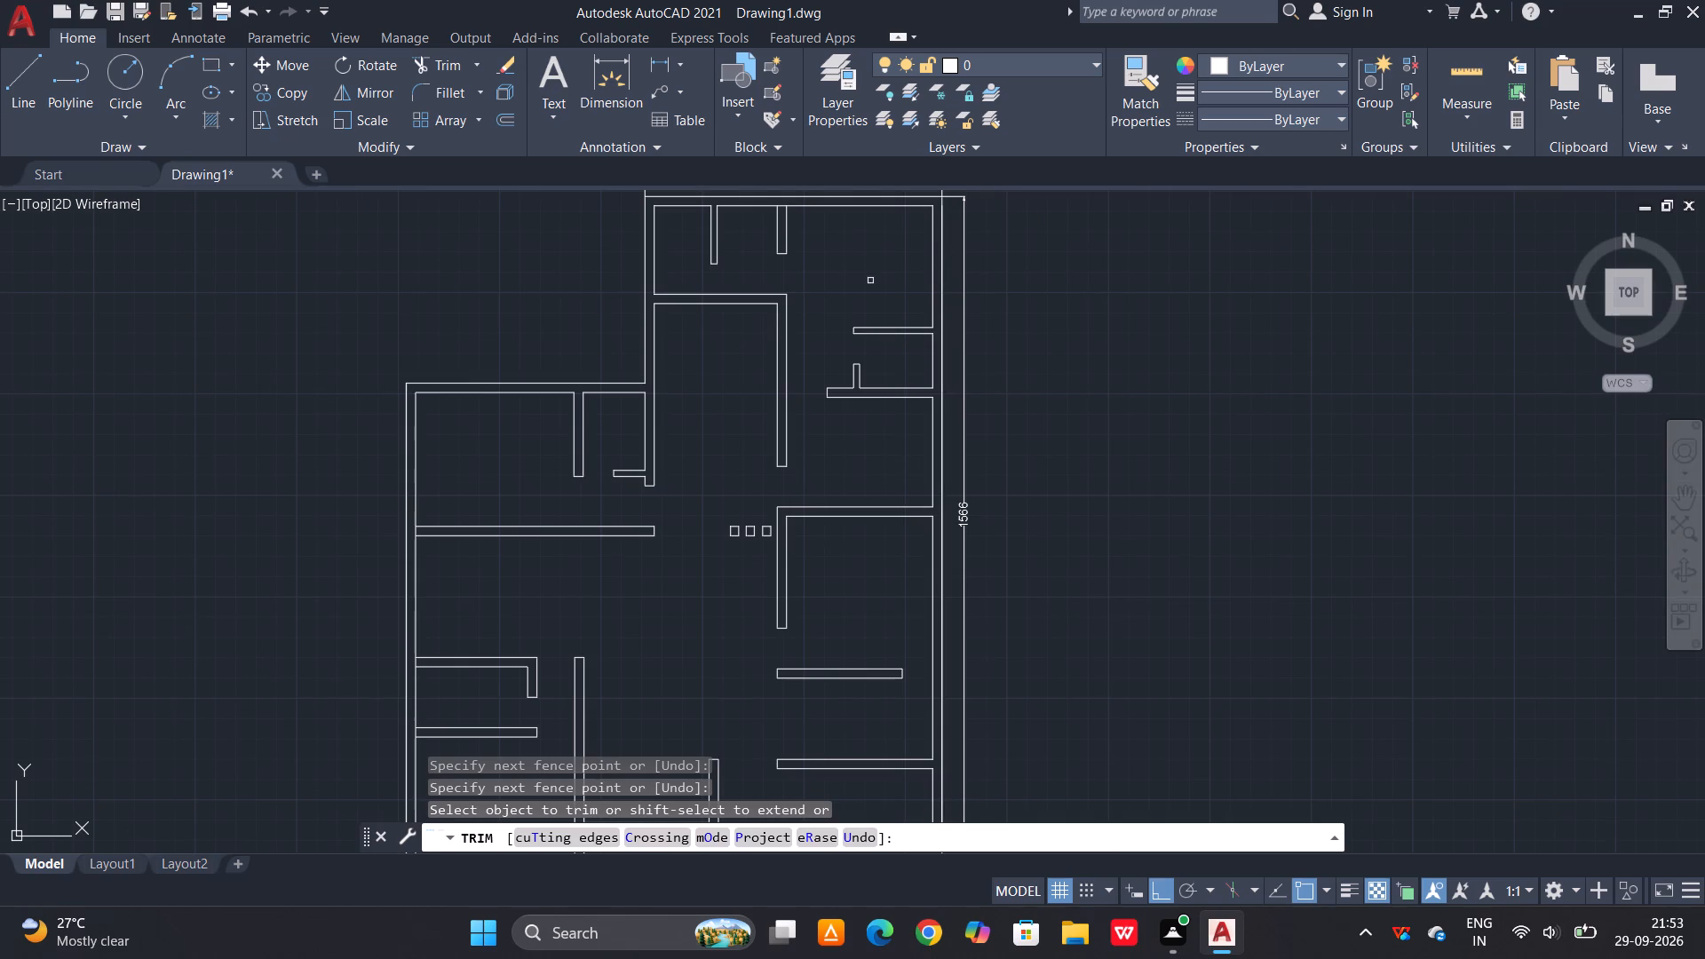
middle_drag(707, 513, 792, 252)
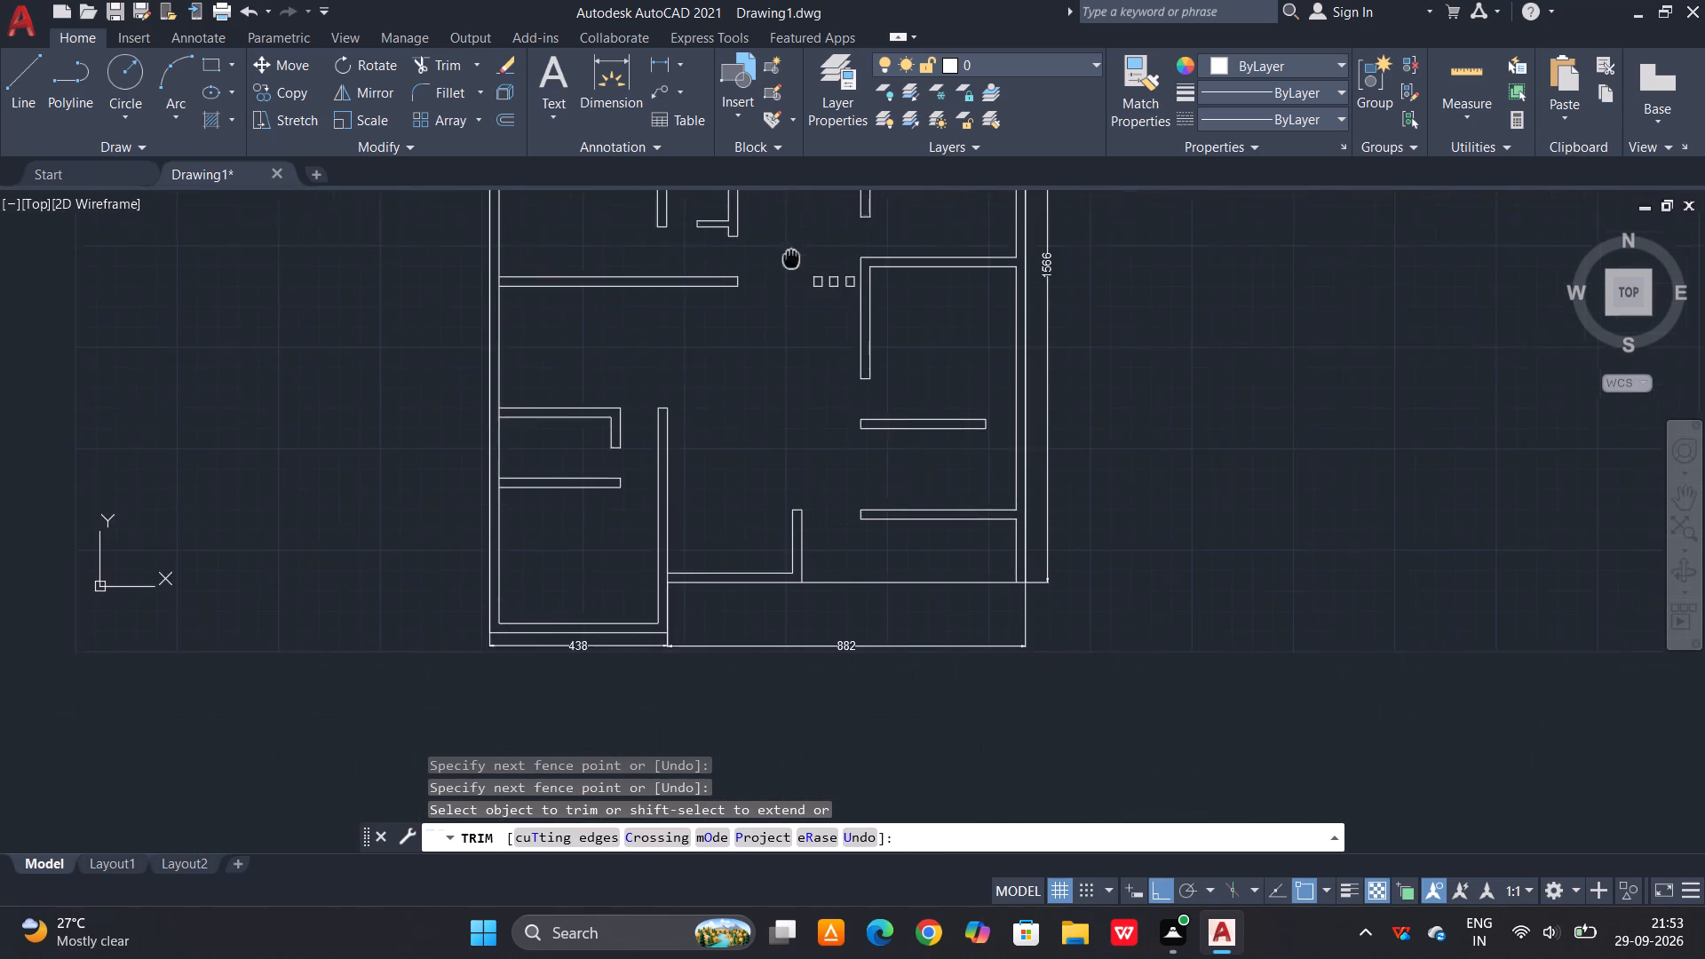
middle_drag(792, 252, 798, 219)
key(Escape)
Offset the right outer wall's inner line 100 units inward, between the lower-right room and the room above it.
middle_drag(1007, 343, 1007, 345)
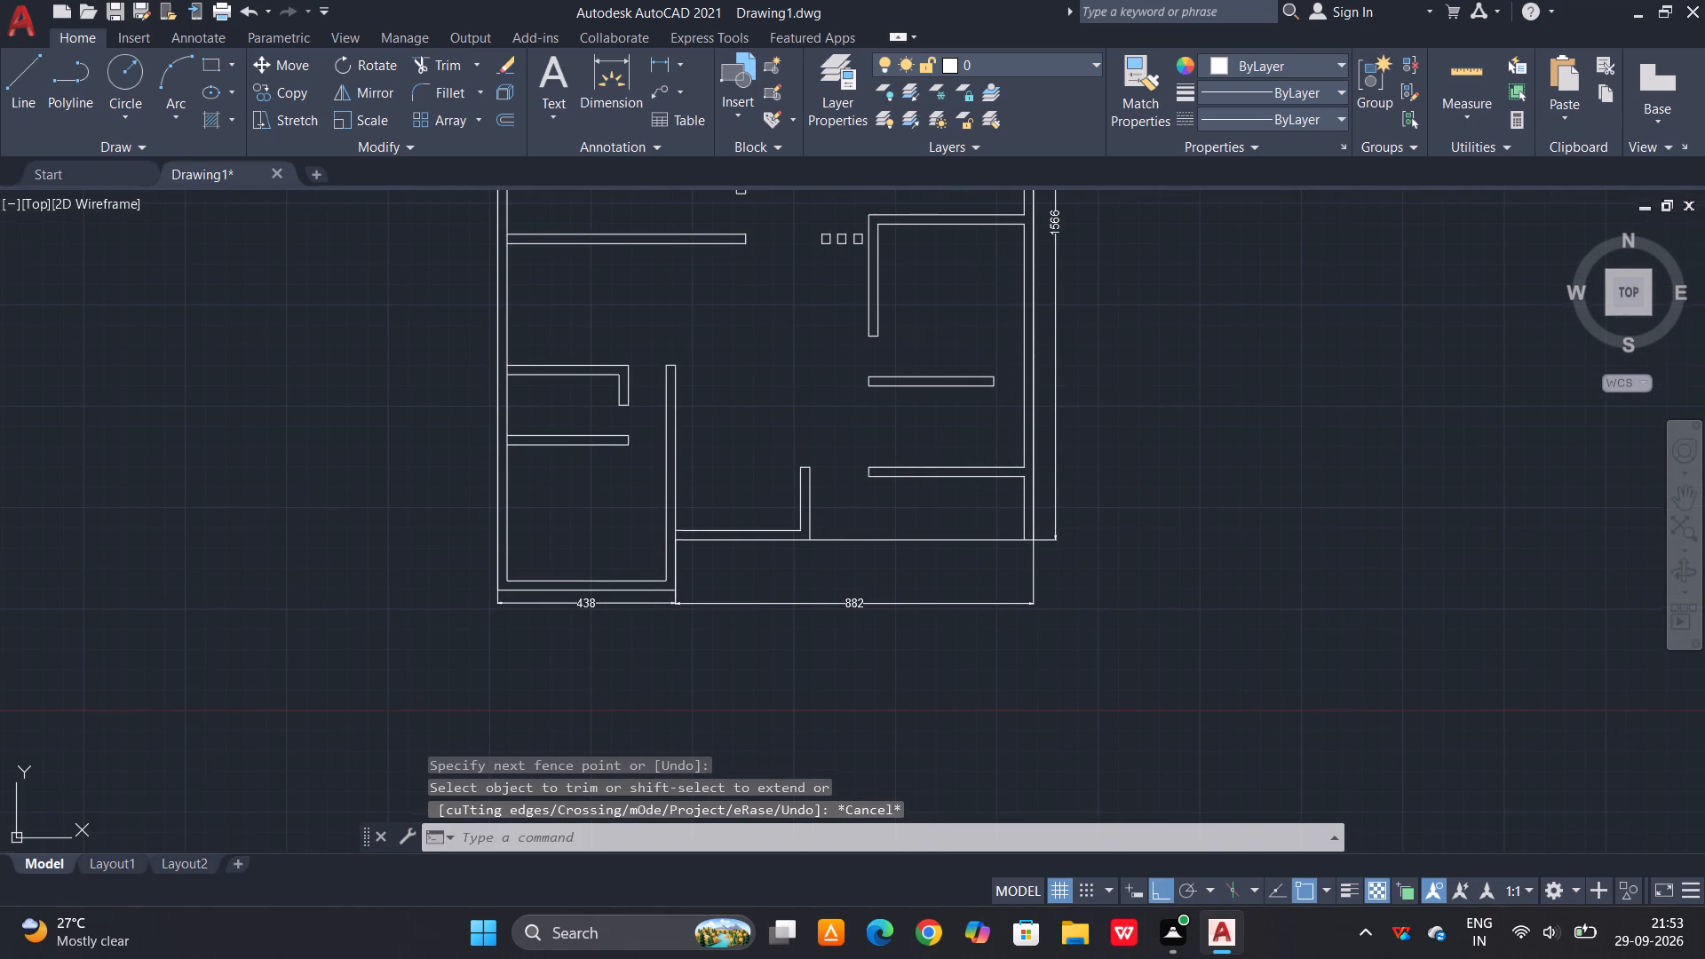
middle_drag(1007, 345, 1004, 377)
scroll(1003, 448, up, 2)
key(Escape)
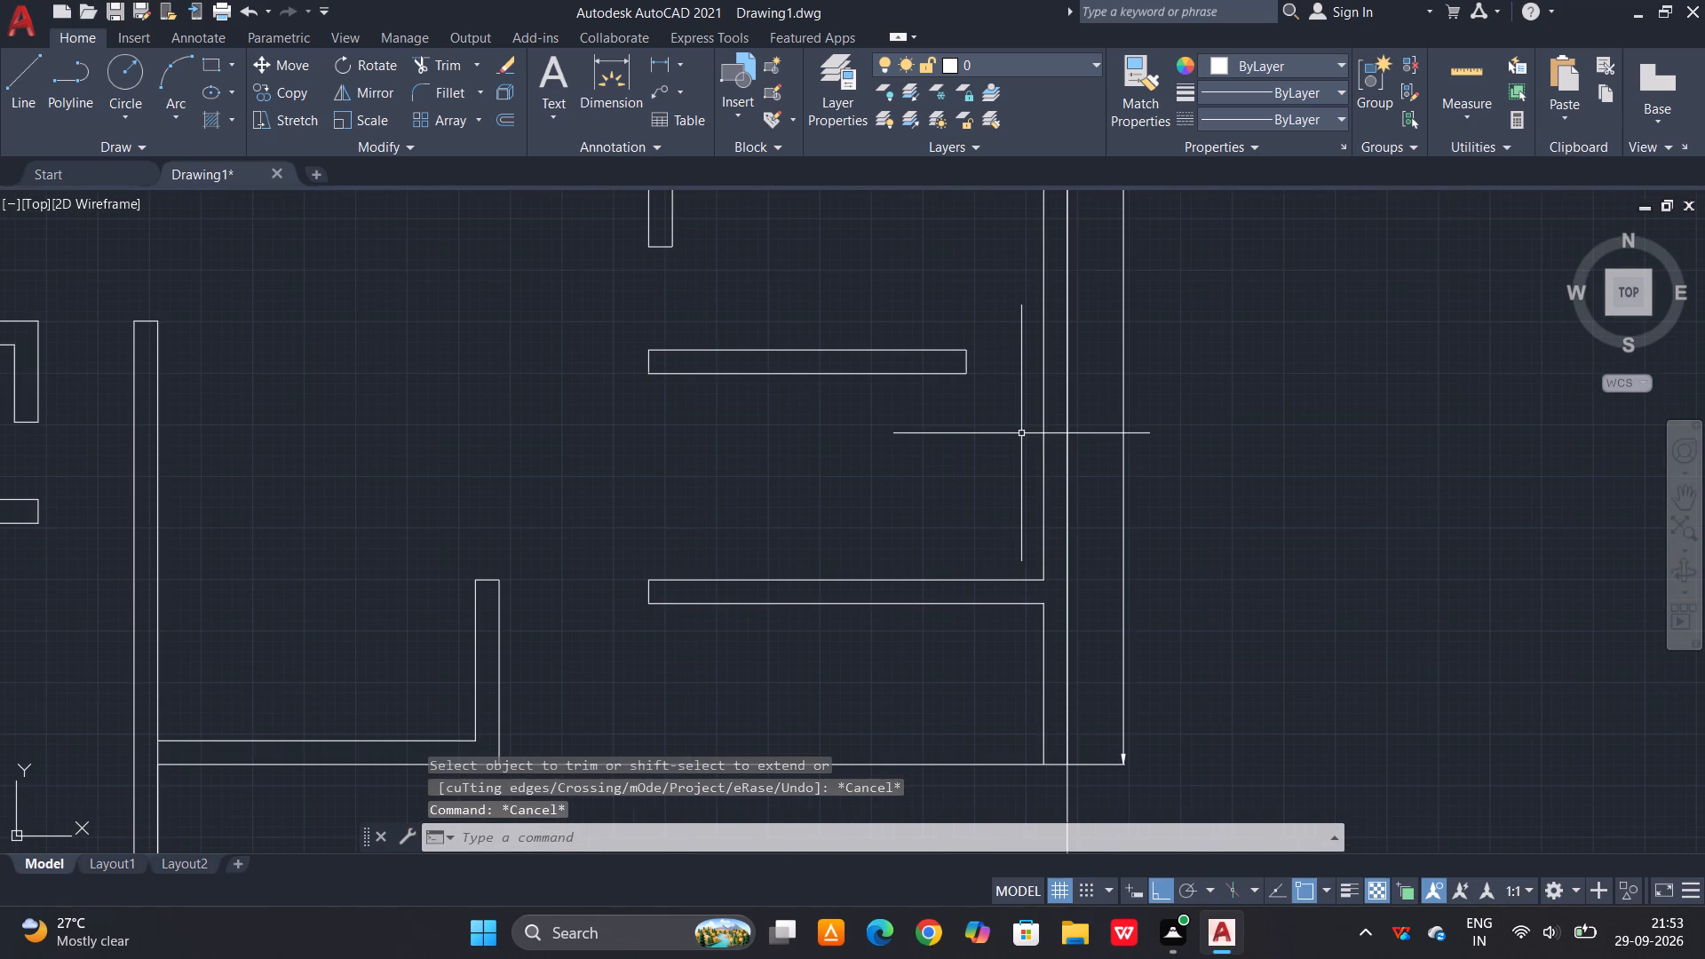
key(o)
key(space)
text(100)
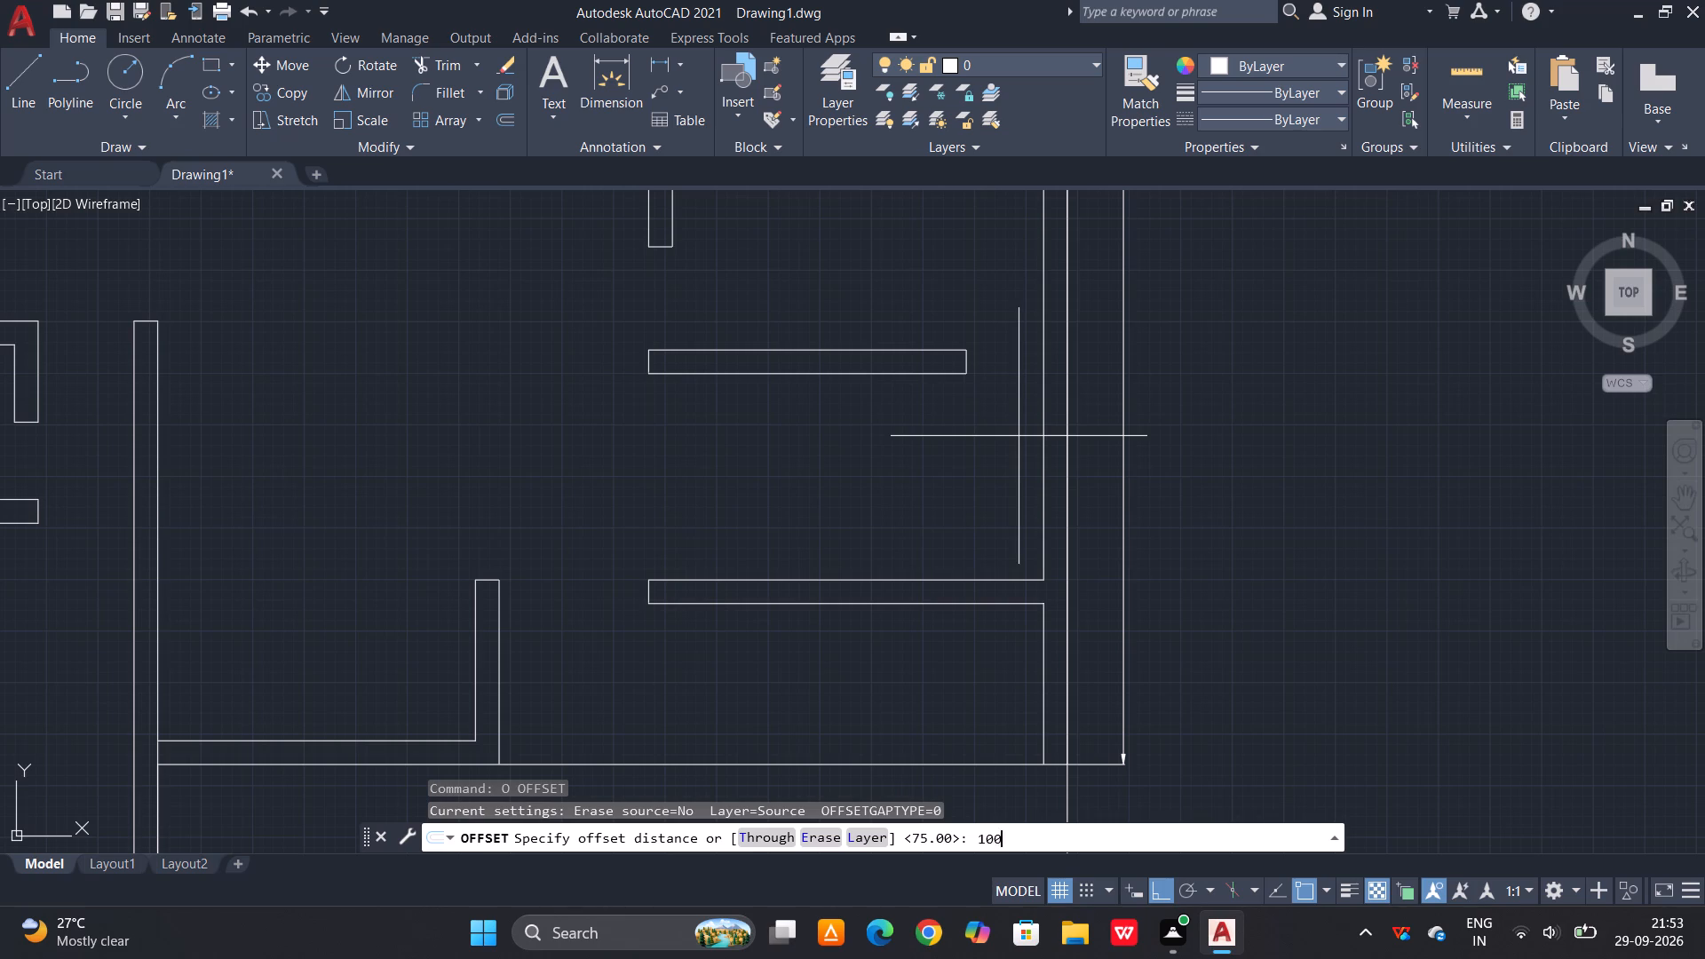
key(space)
click(1043, 416)
click(956, 449)
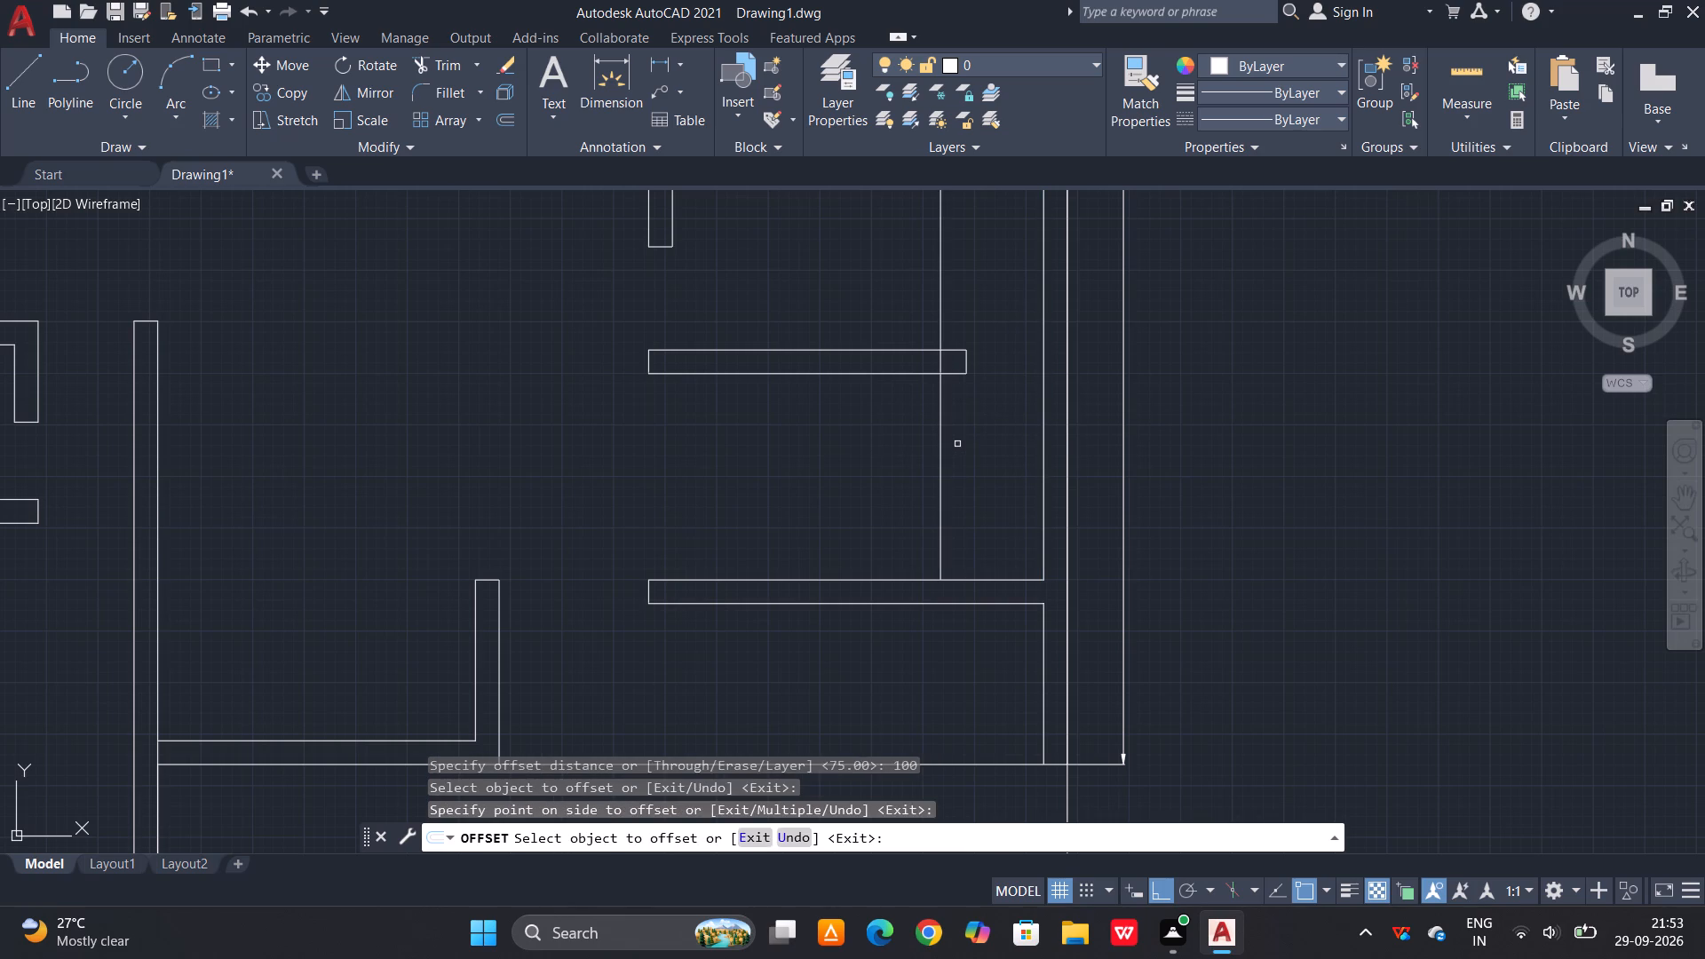
key(Escape)
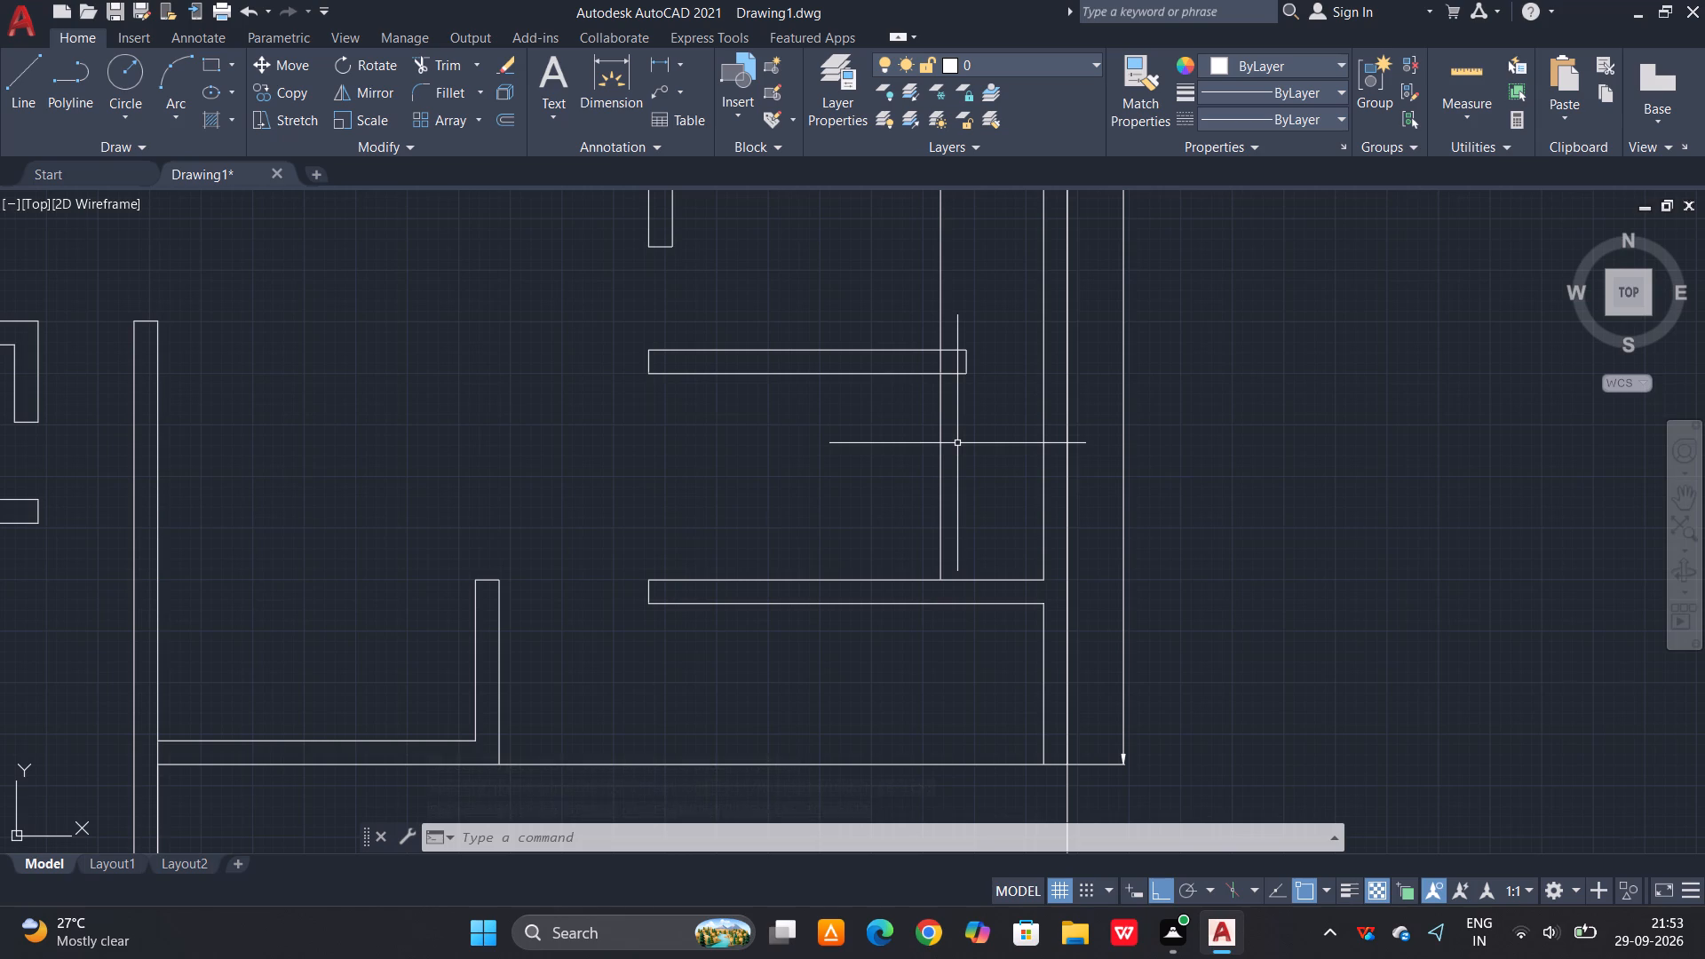
Trim the 100-unit offset line so it spans only the gap between the two horizontal partitions.
key(Escape)
text(TR)
key(space)
key(space)
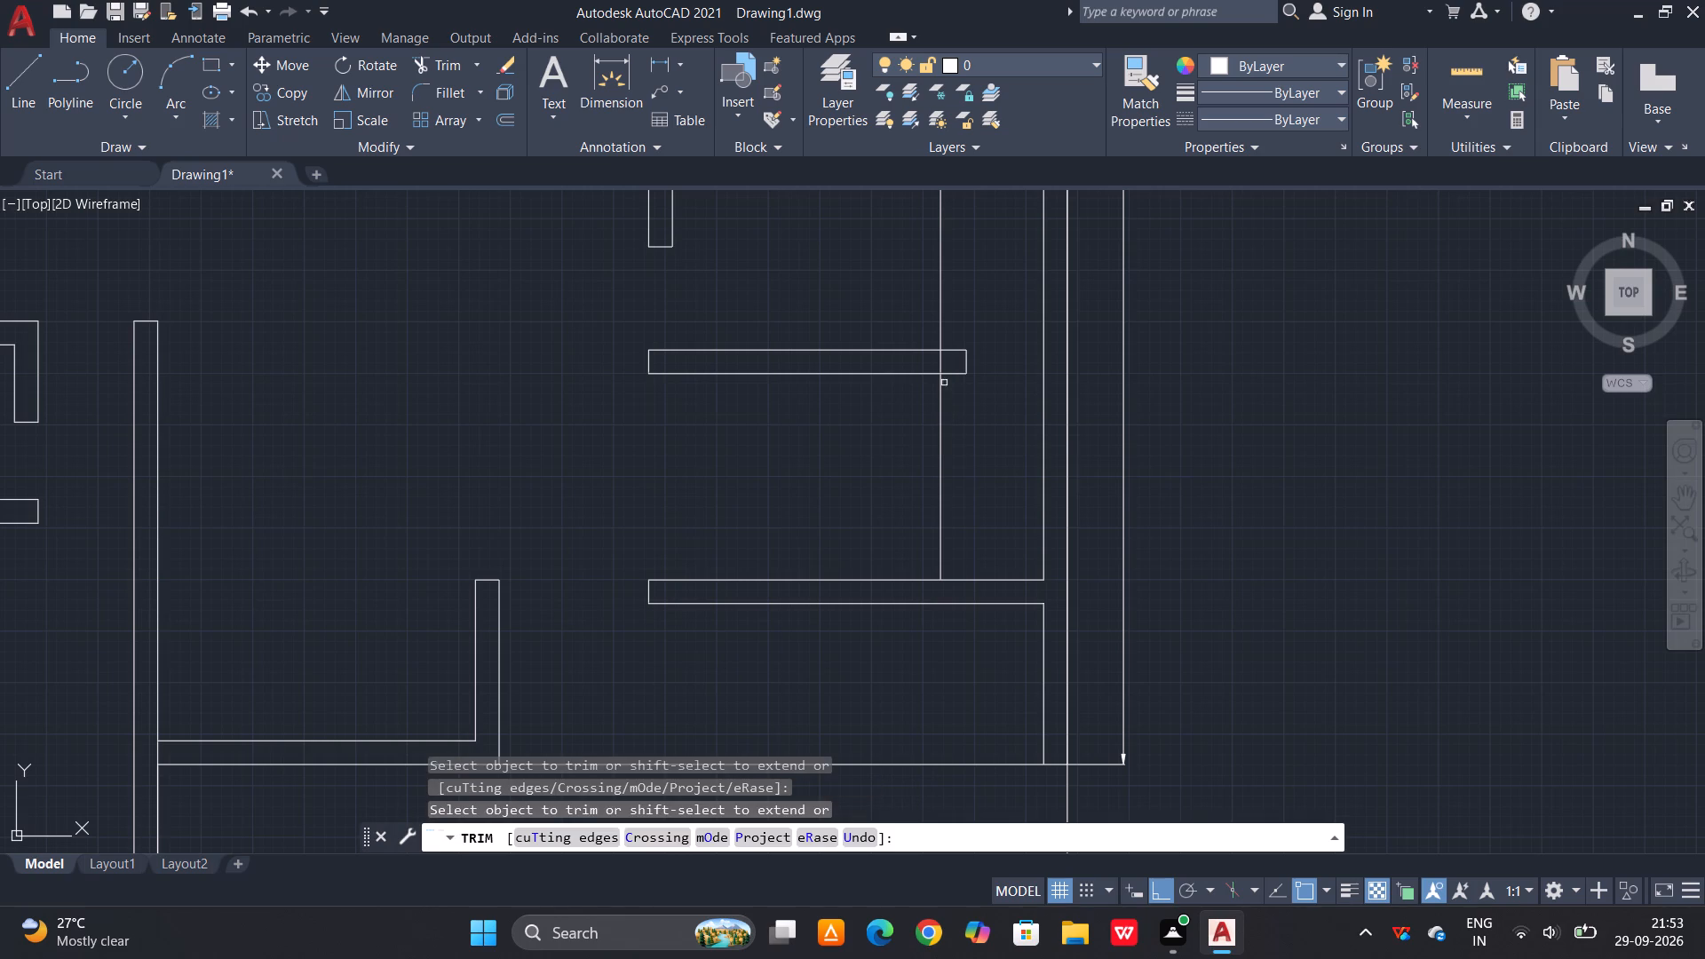
click(940, 366)
click(943, 274)
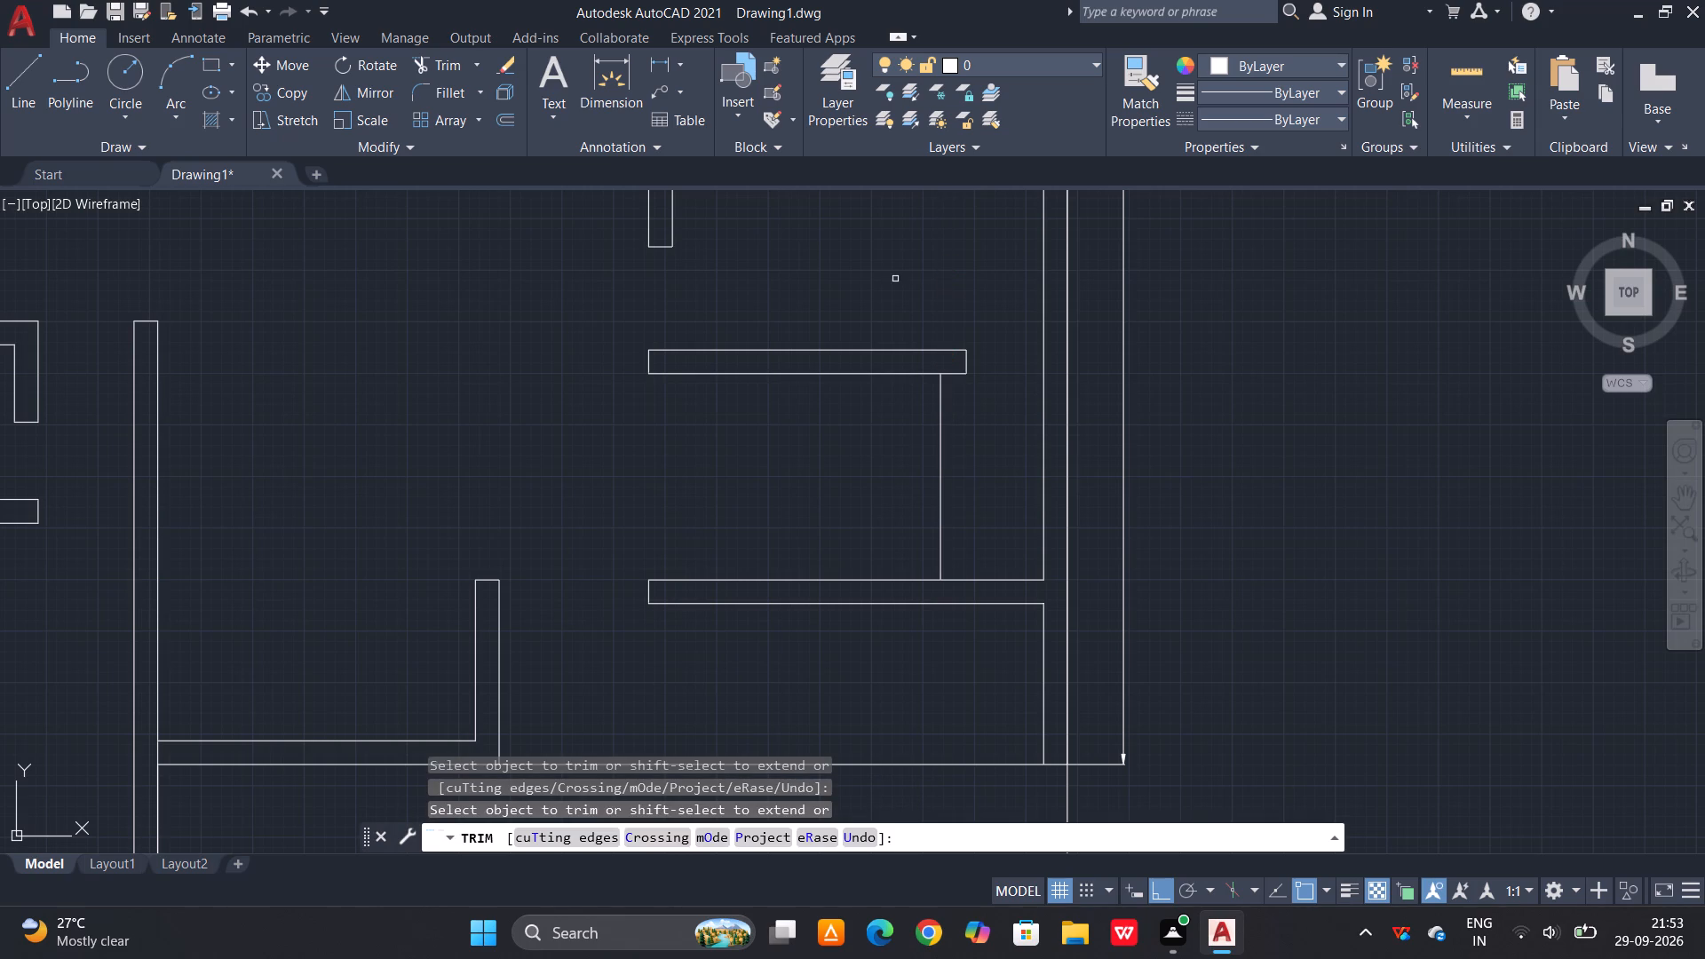
key(Escape)
Draw a horizontal centre line from the short vertical line's midpoint, running left past the partitions' left ends.
key(l)
key(space)
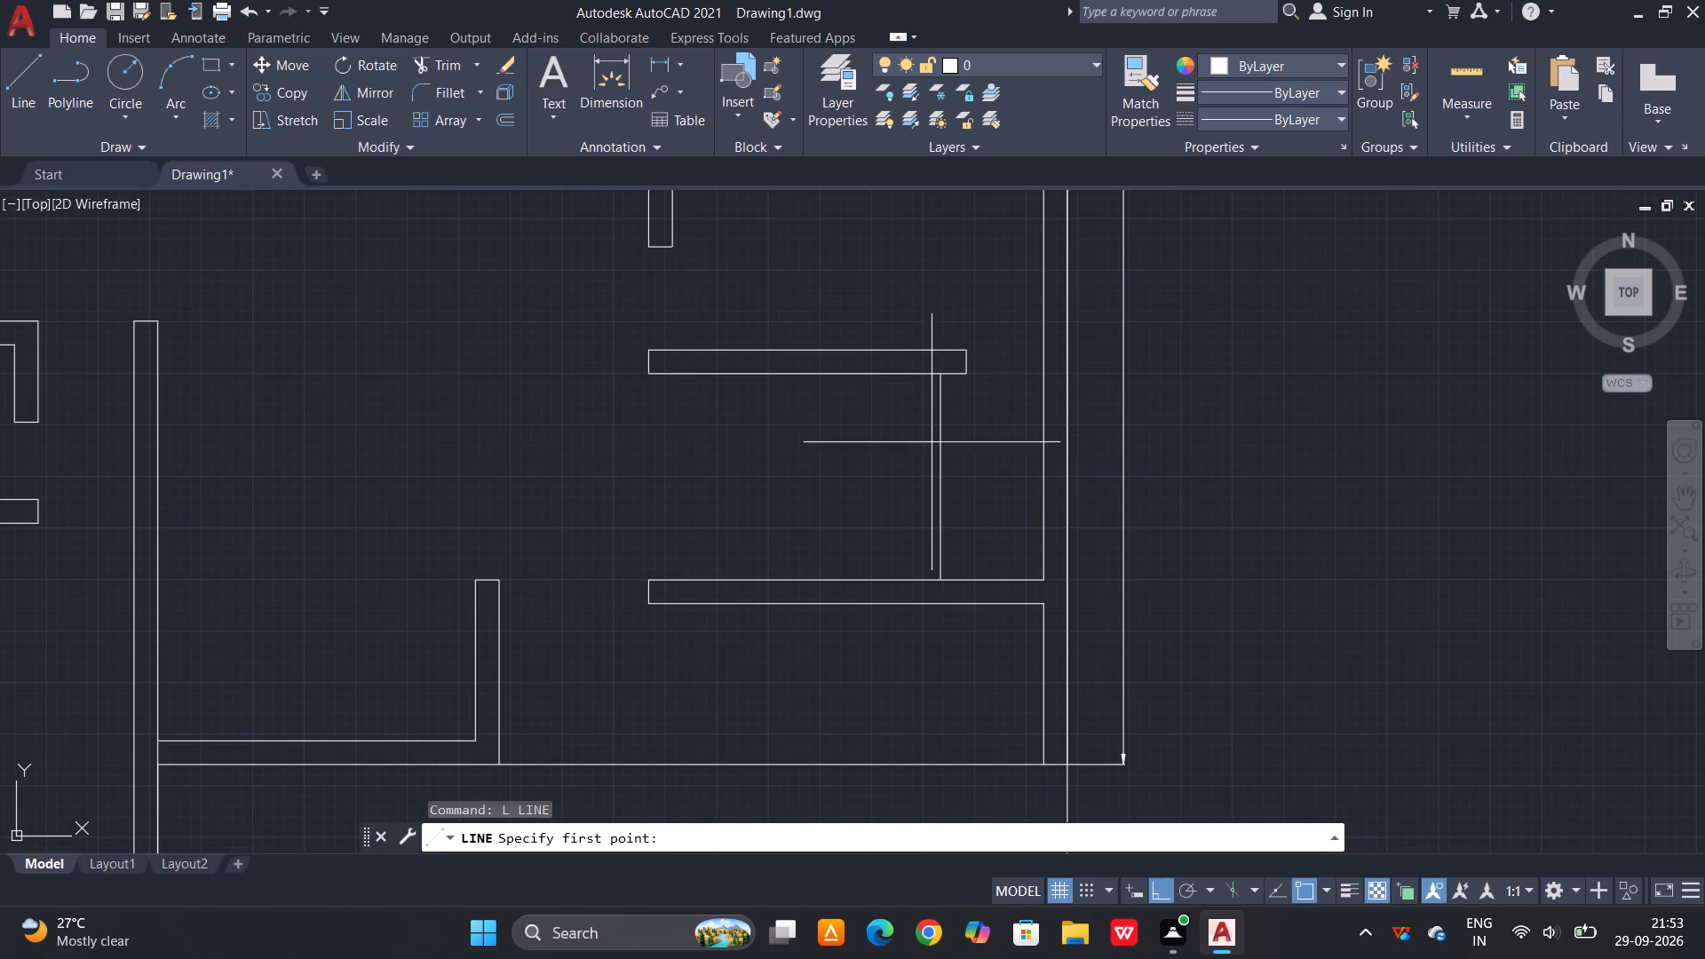
click(939, 476)
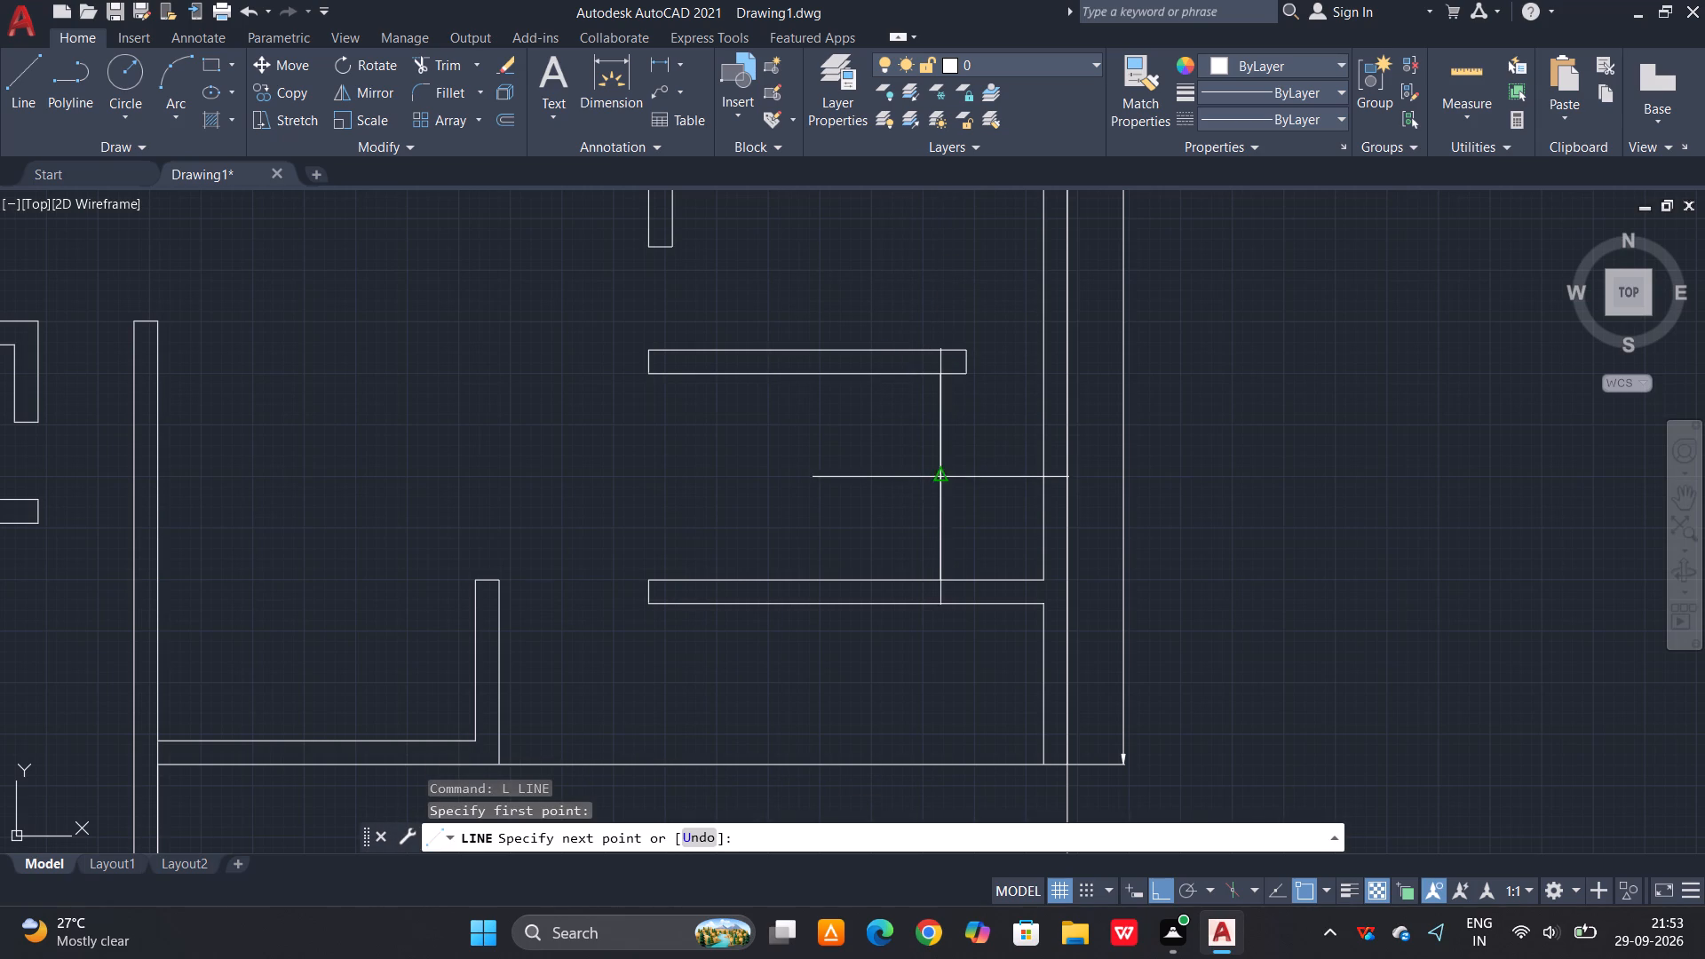
click(612, 479)
key(space)
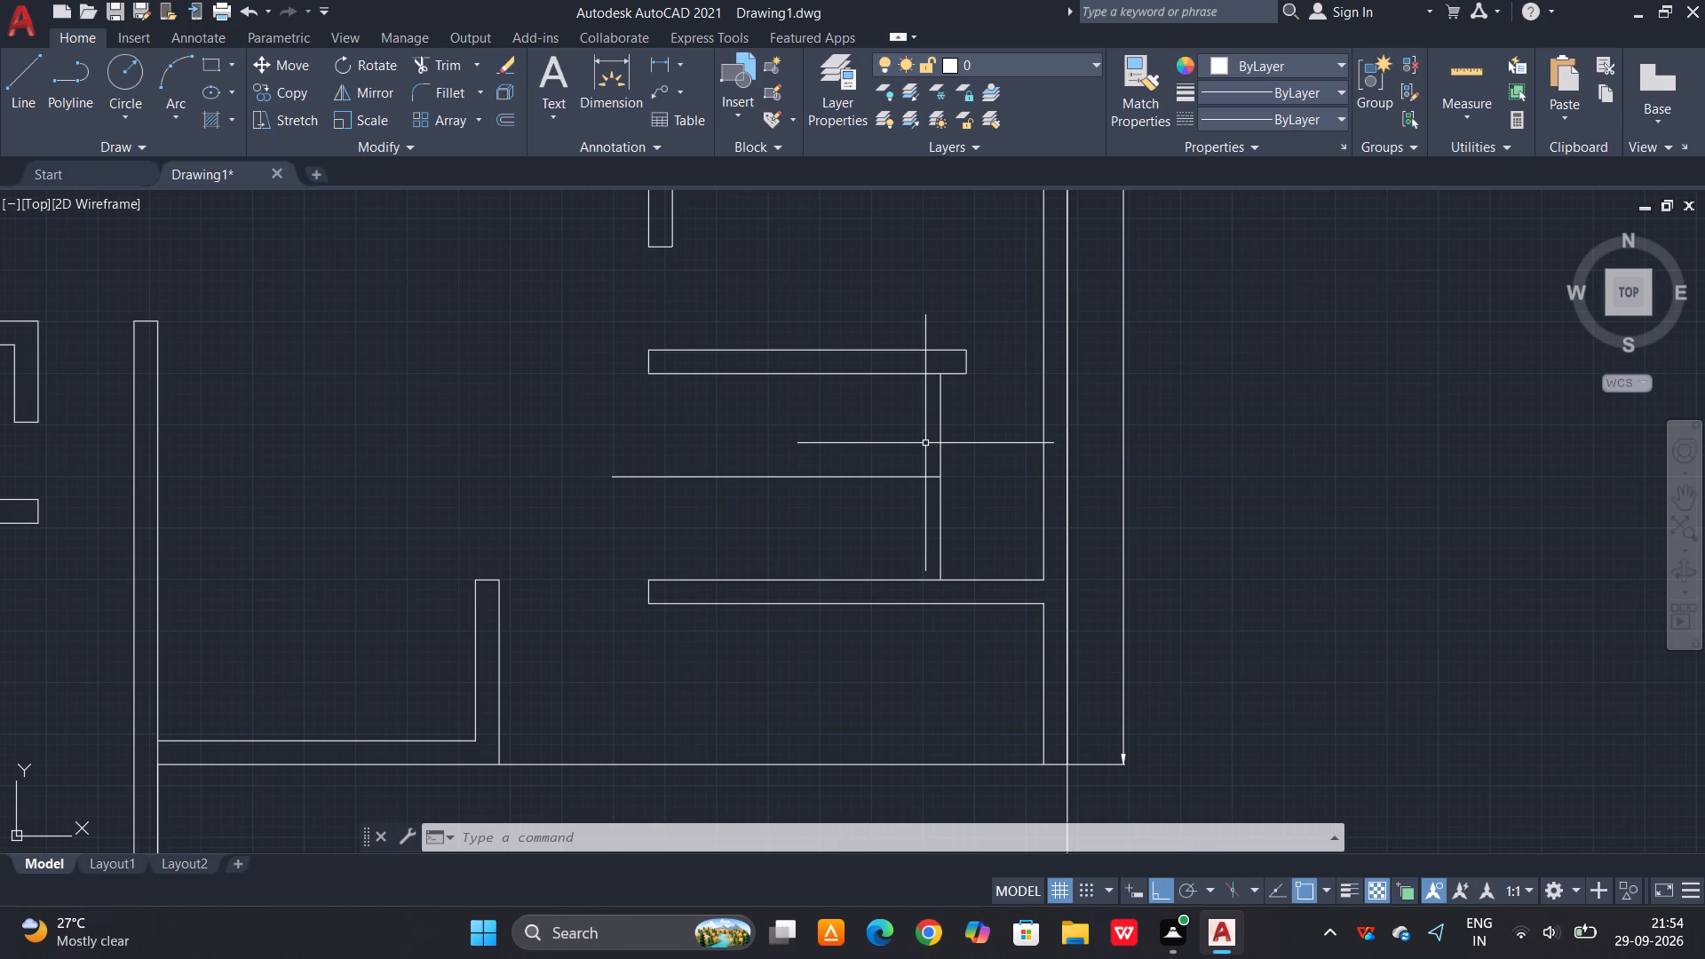
key(Escape)
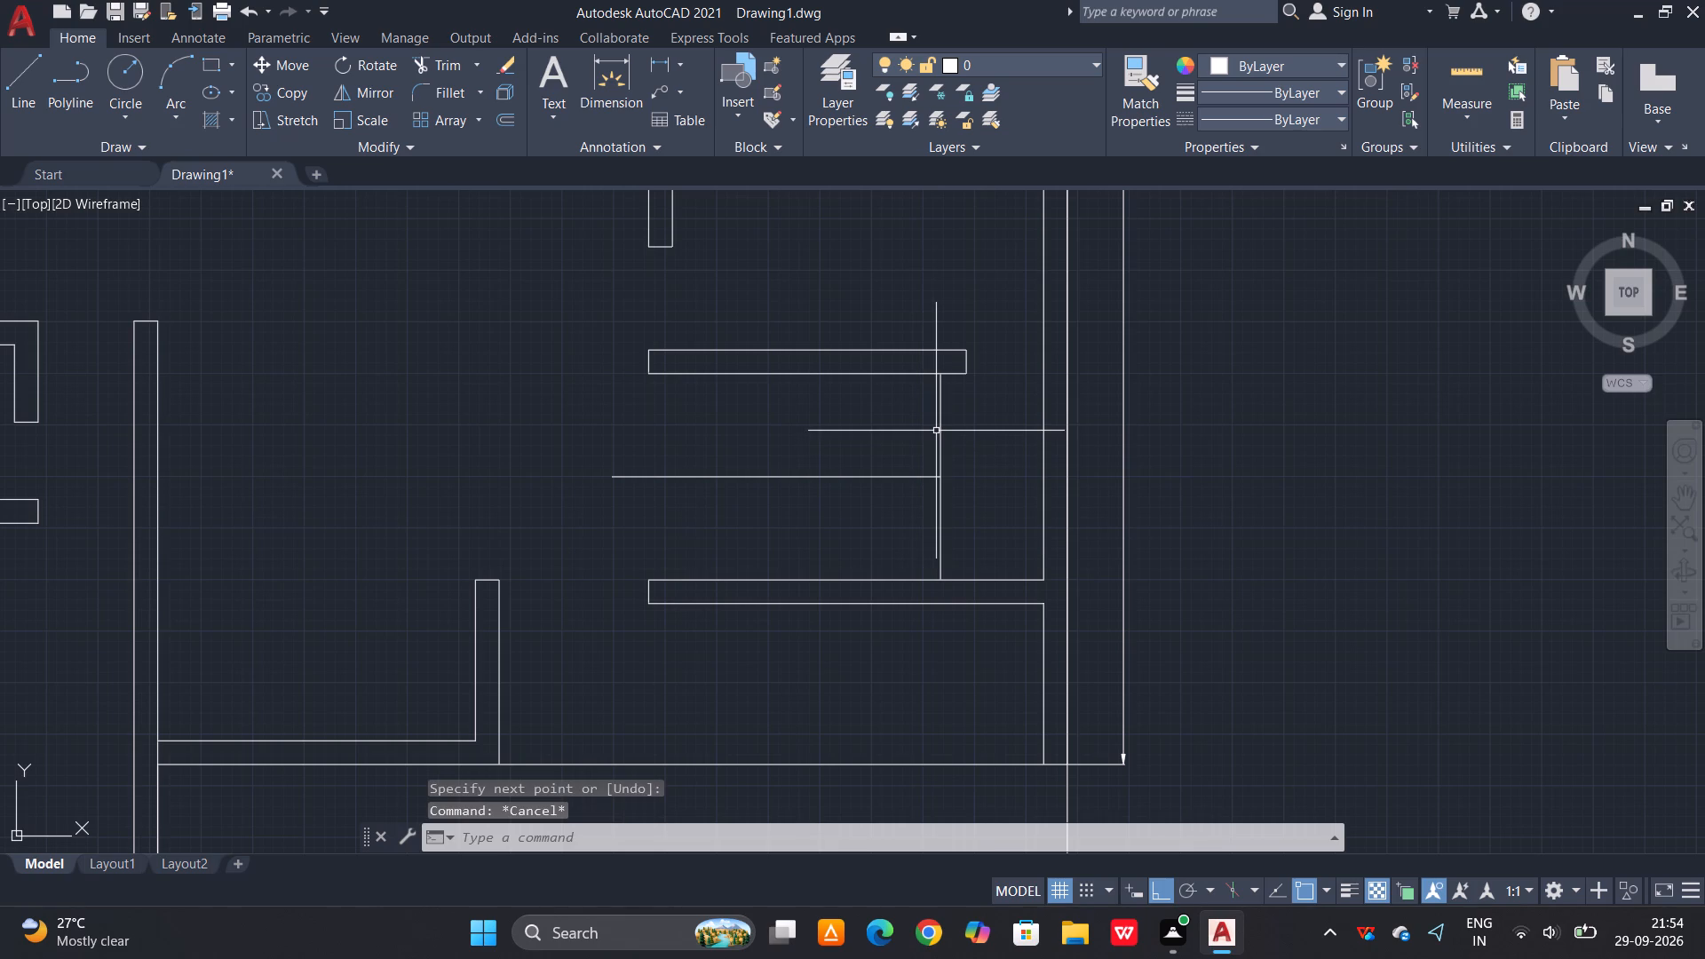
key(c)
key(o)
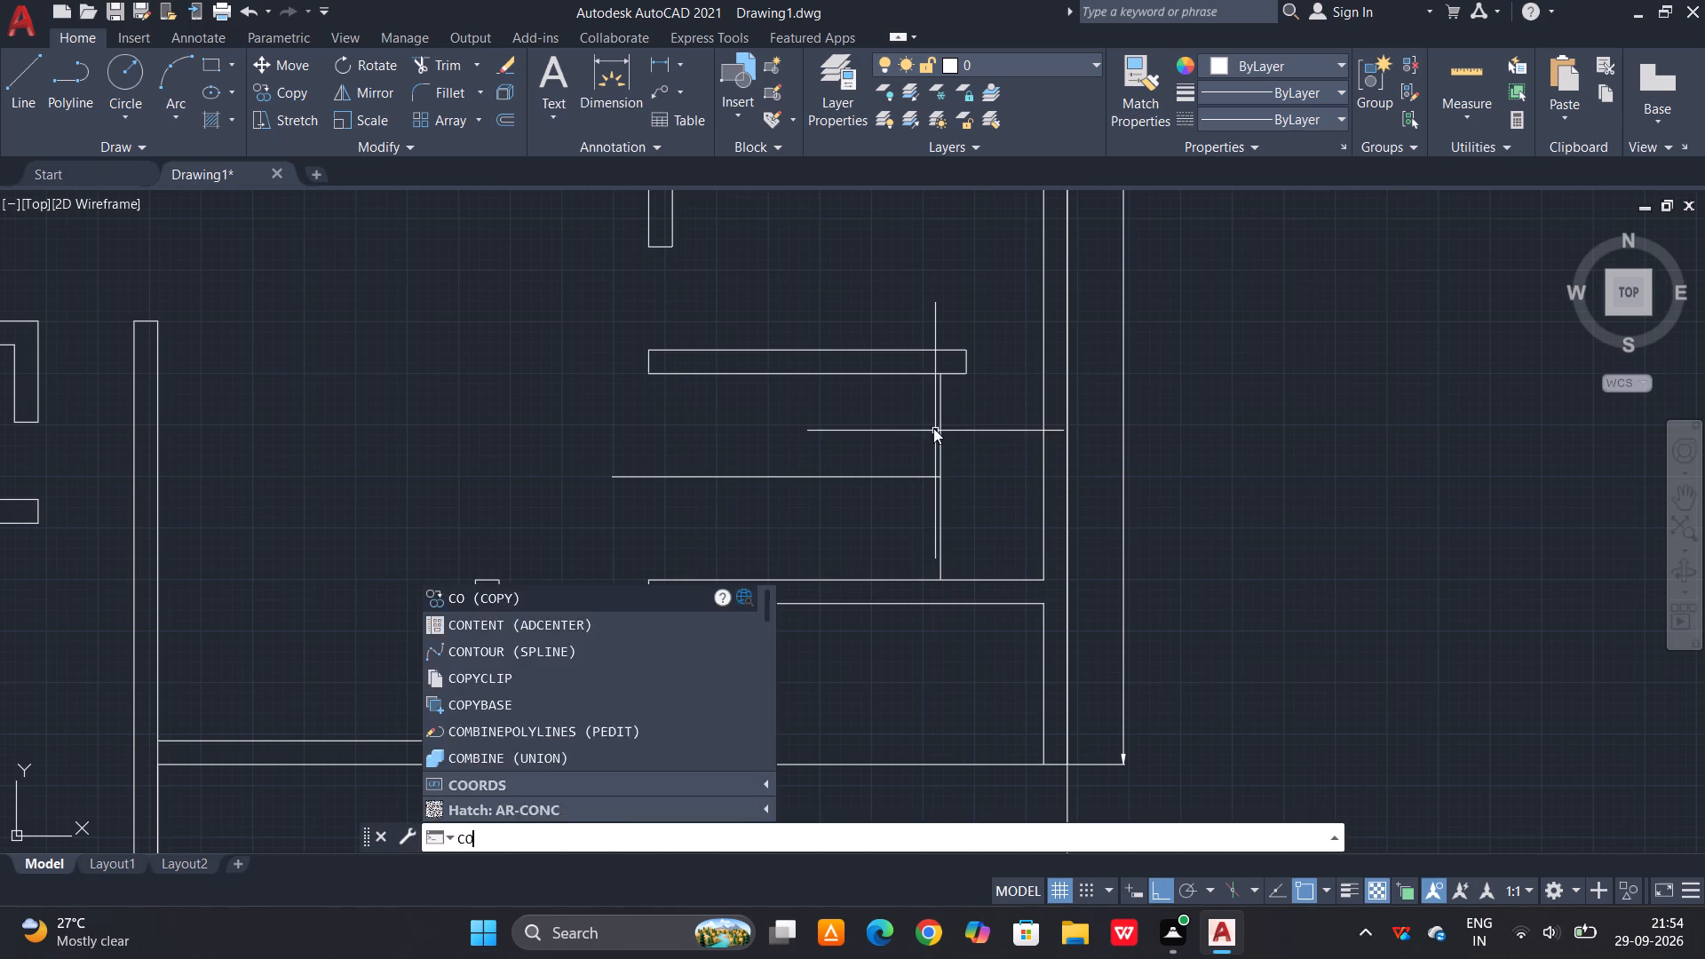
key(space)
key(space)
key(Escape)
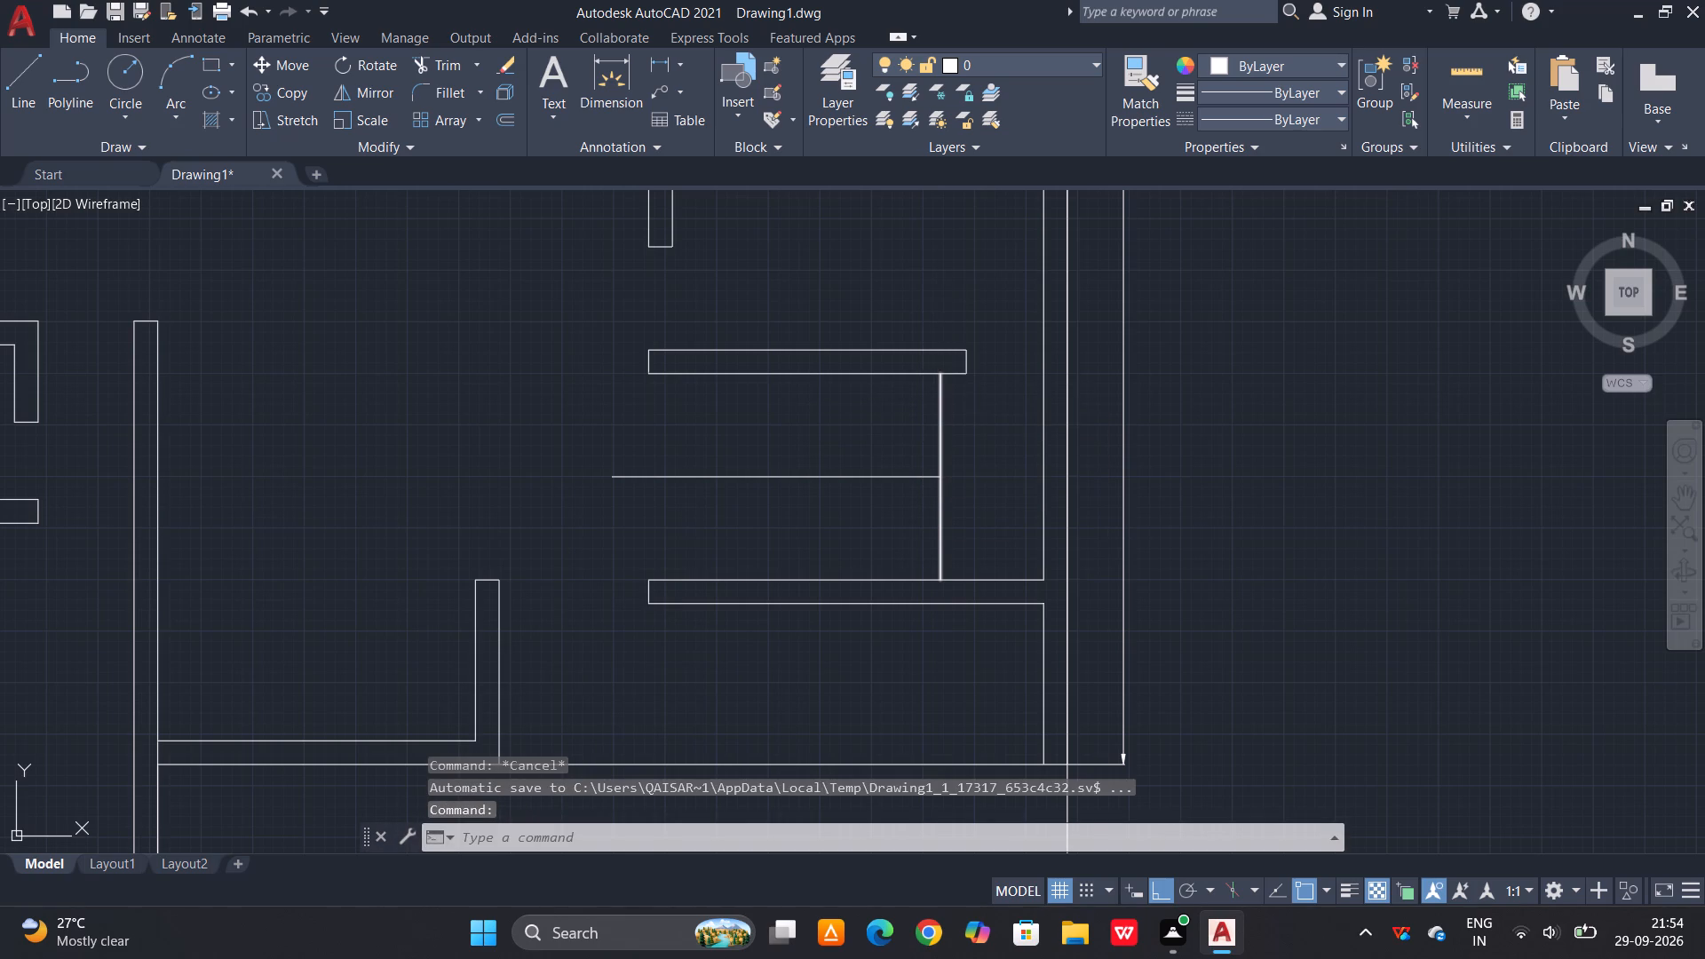
Copy the short vertical line leftward as a linear array of 13 items spaced 30 units apart, forming stair treads.
text(CO)
key(space)
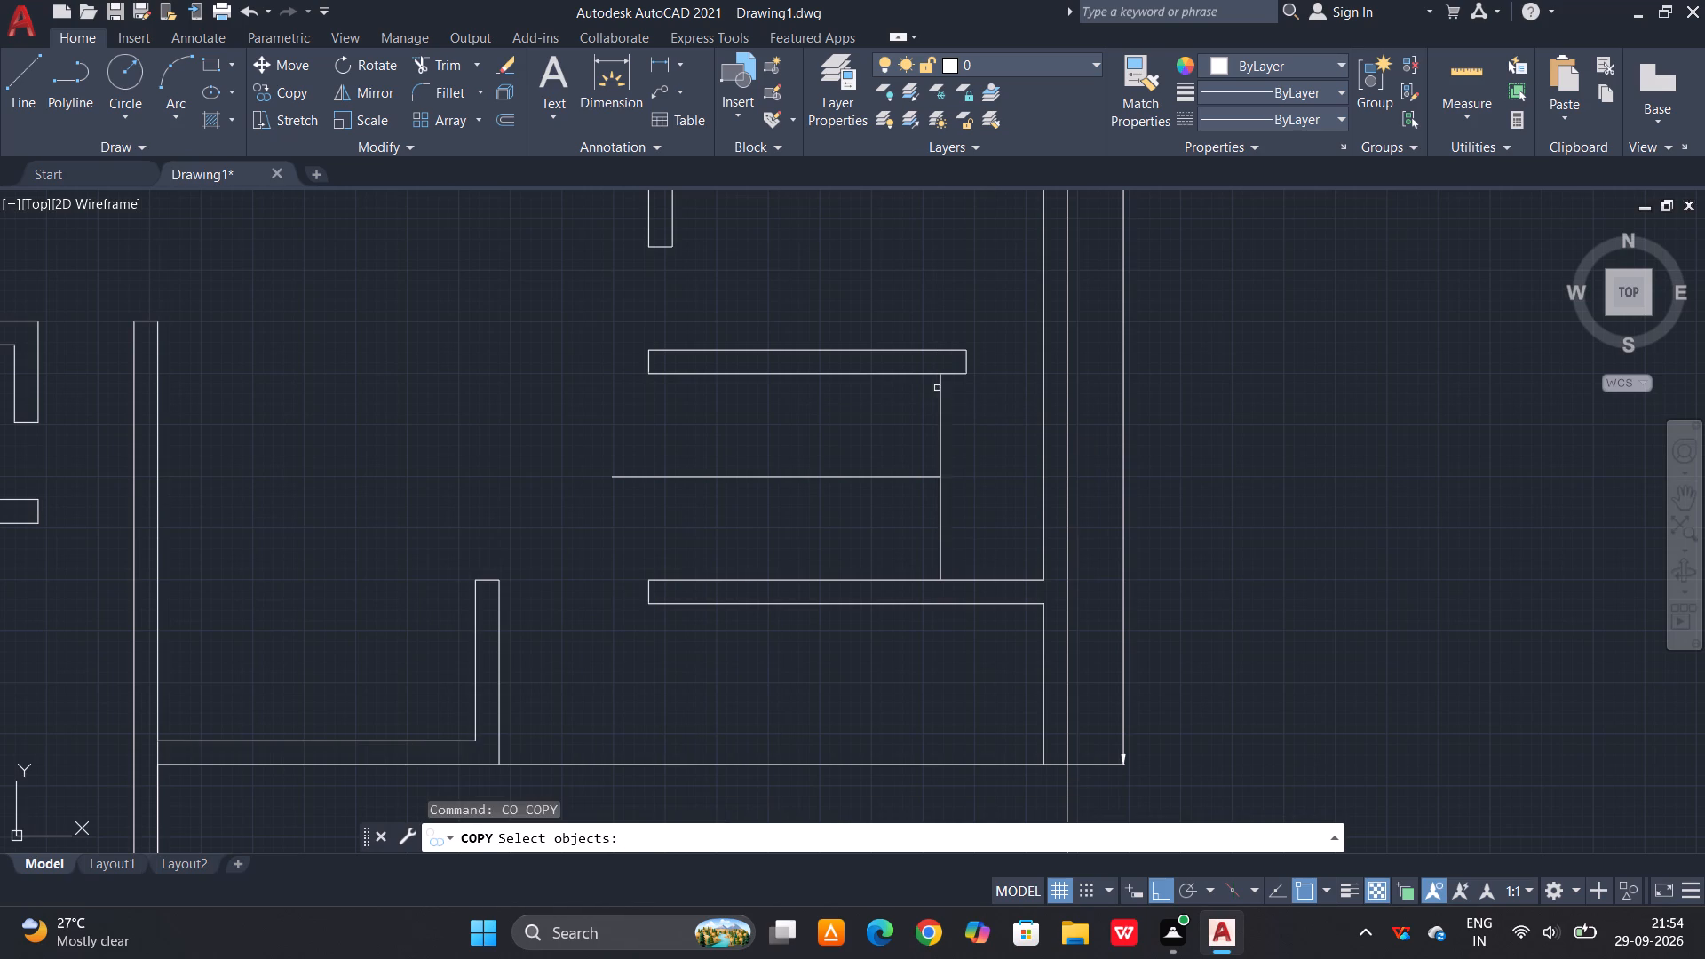
click(940, 384)
key(space)
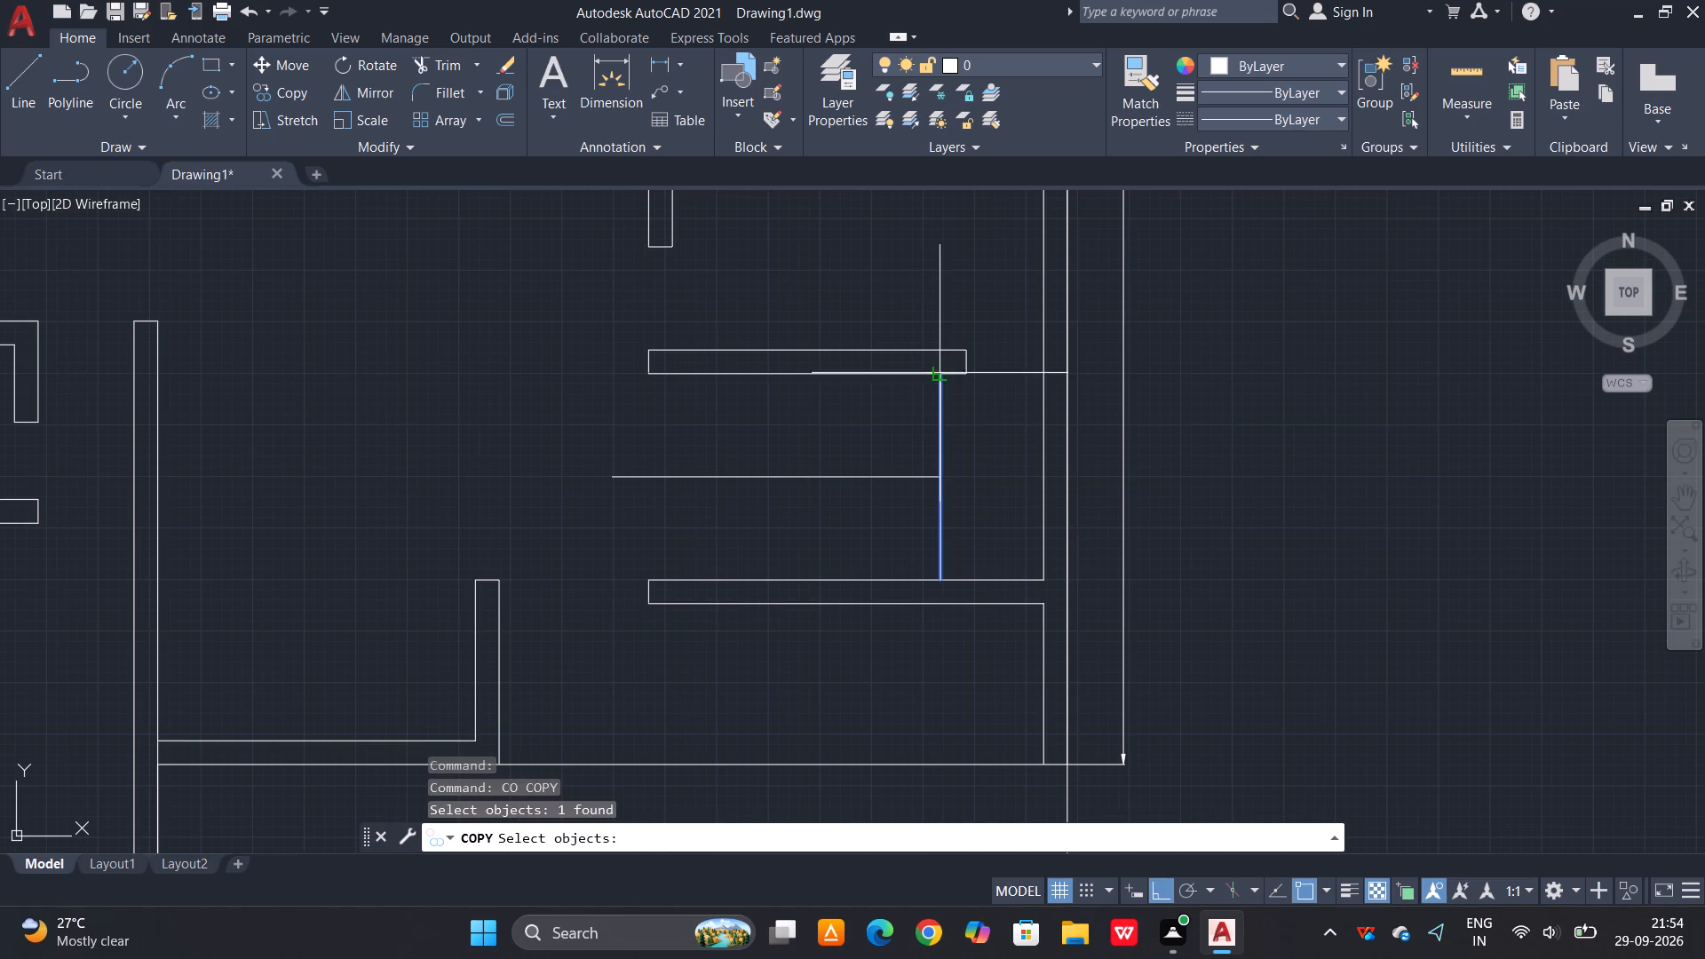
click(940, 373)
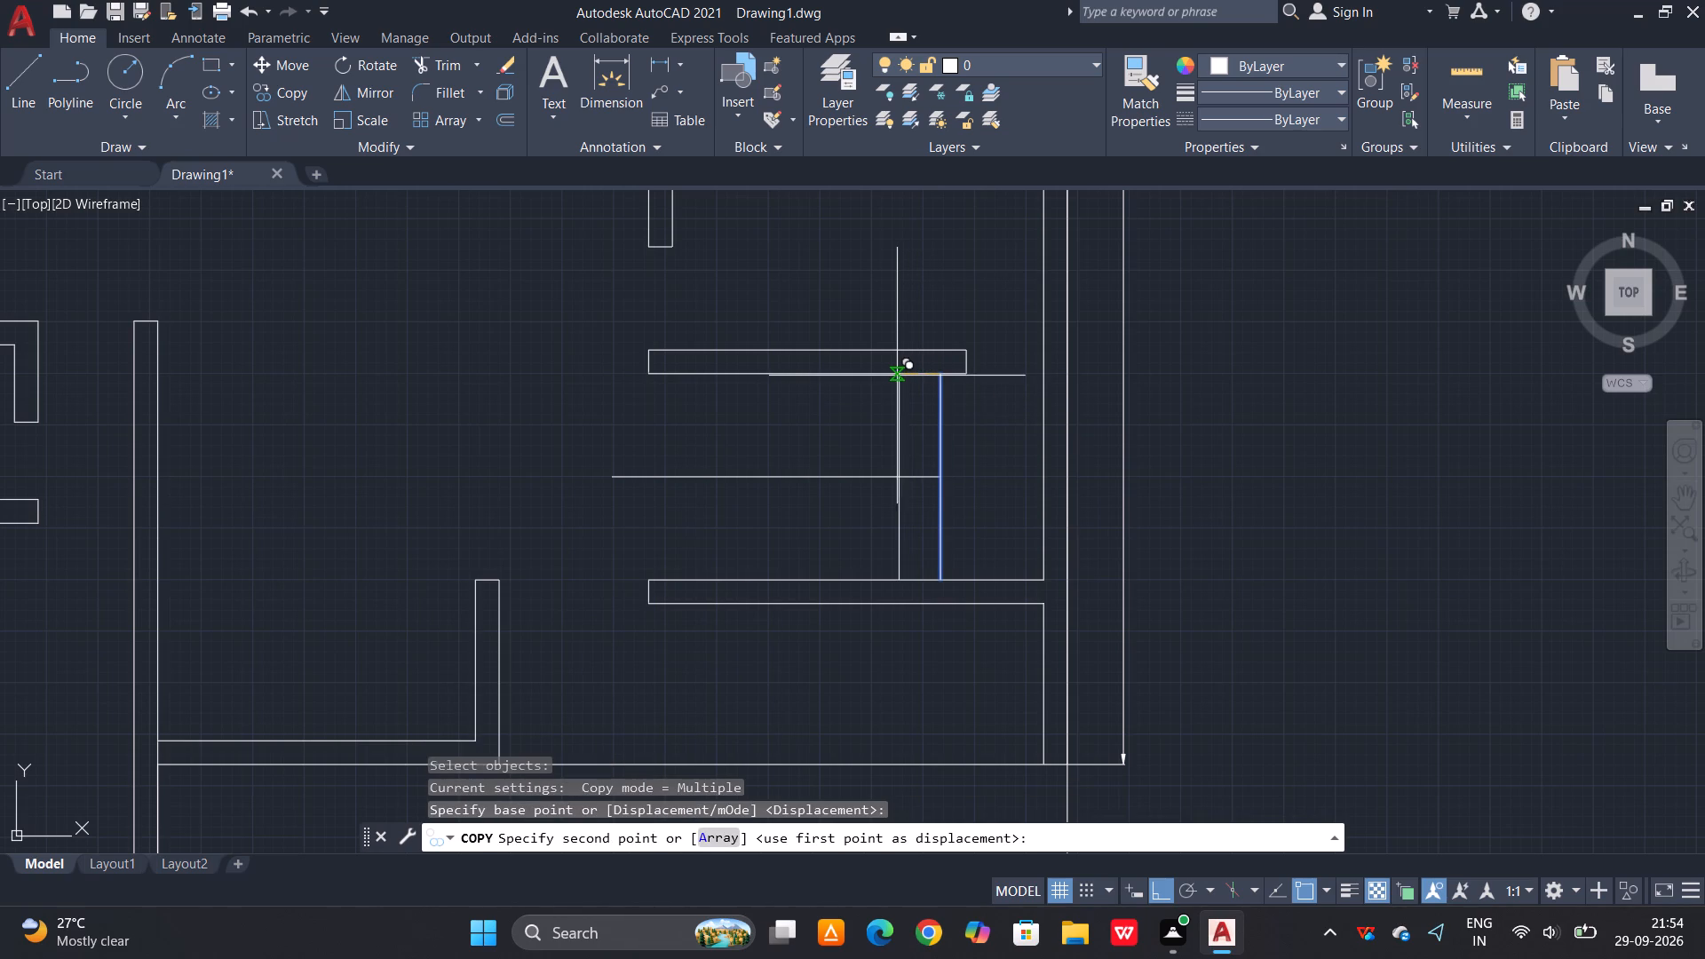
text(A 1)
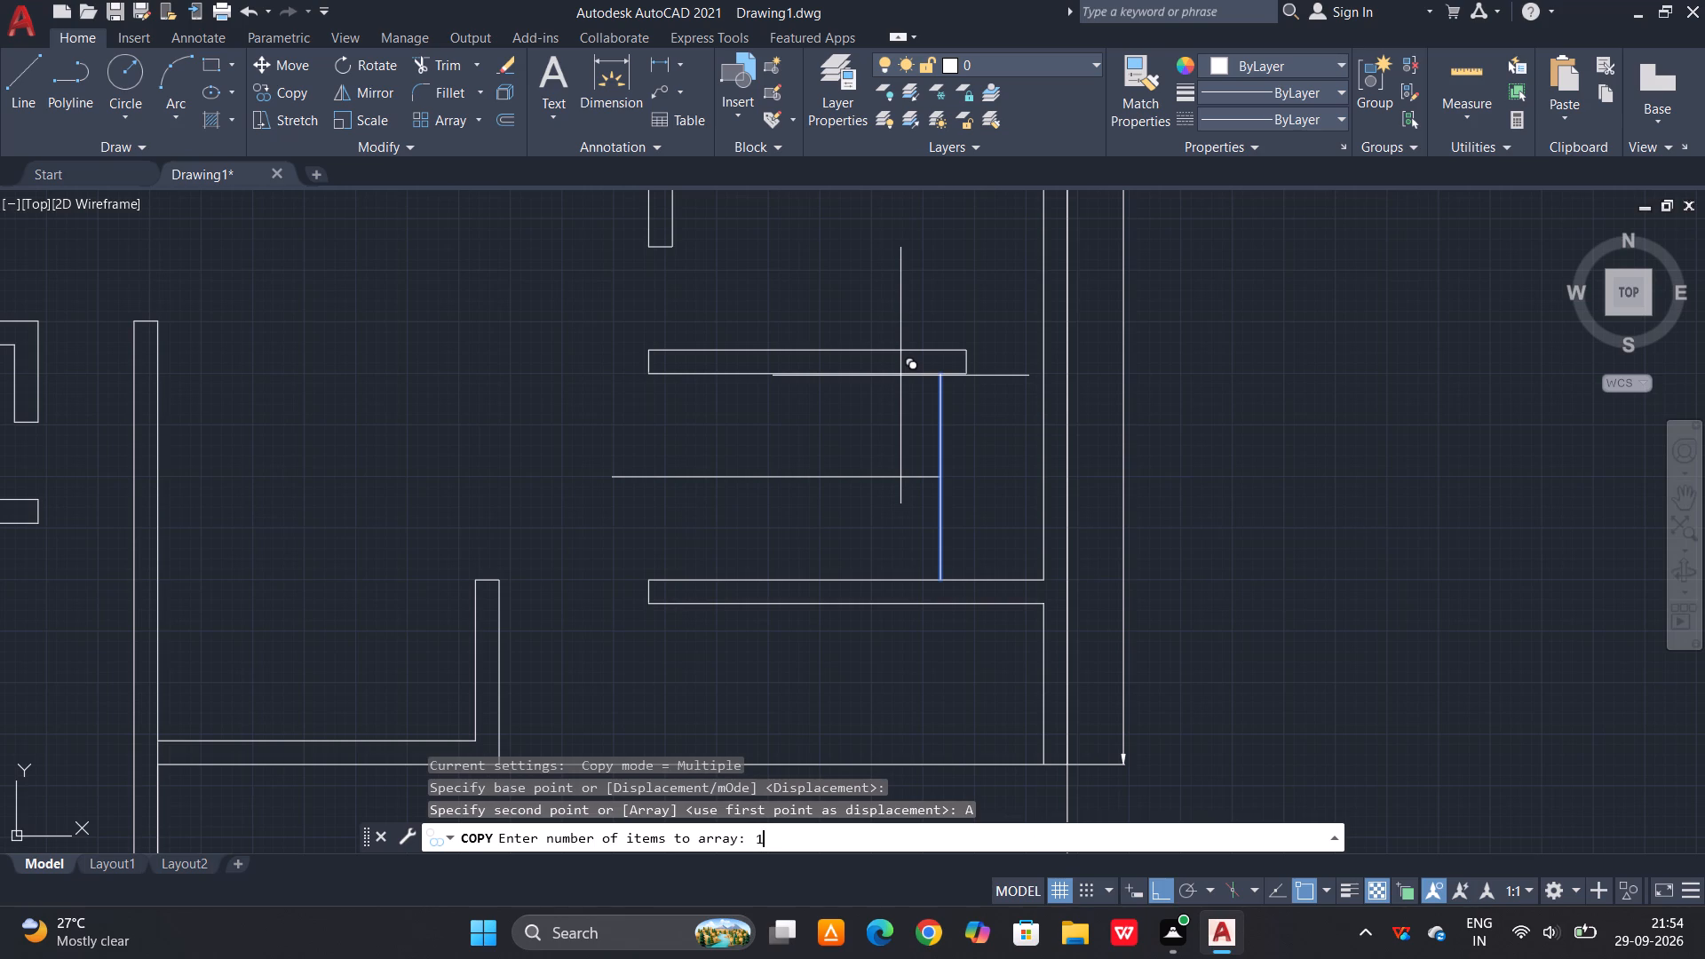
text(3)
key(space)
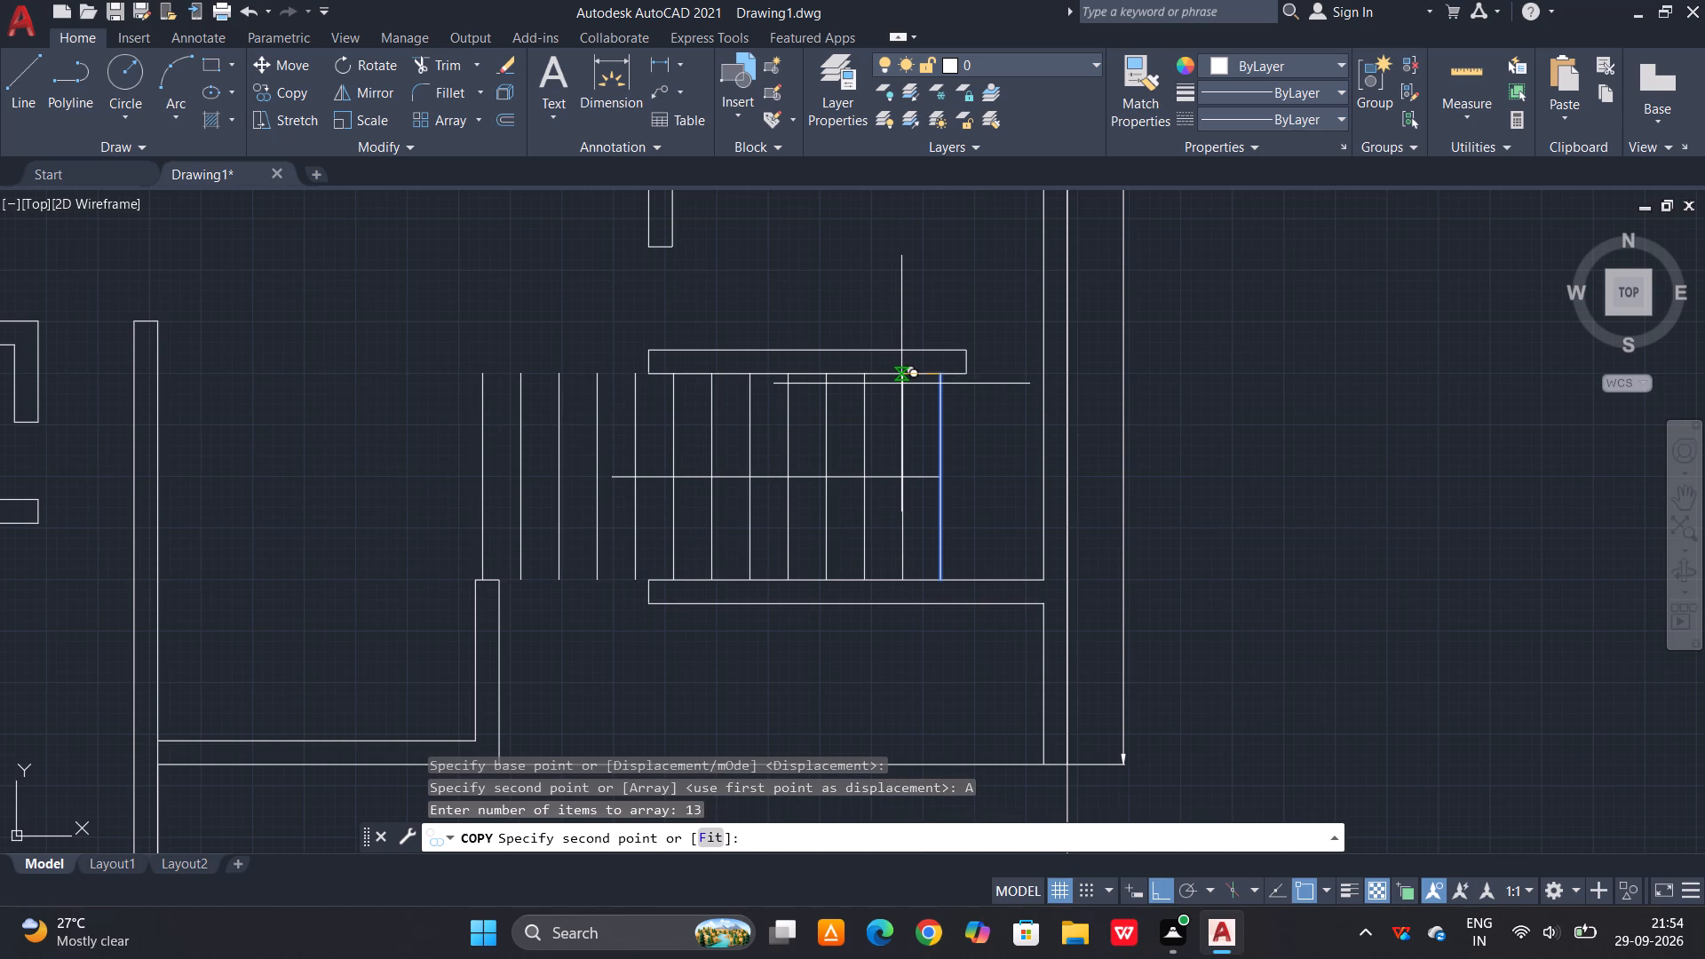
text(30)
key(space)
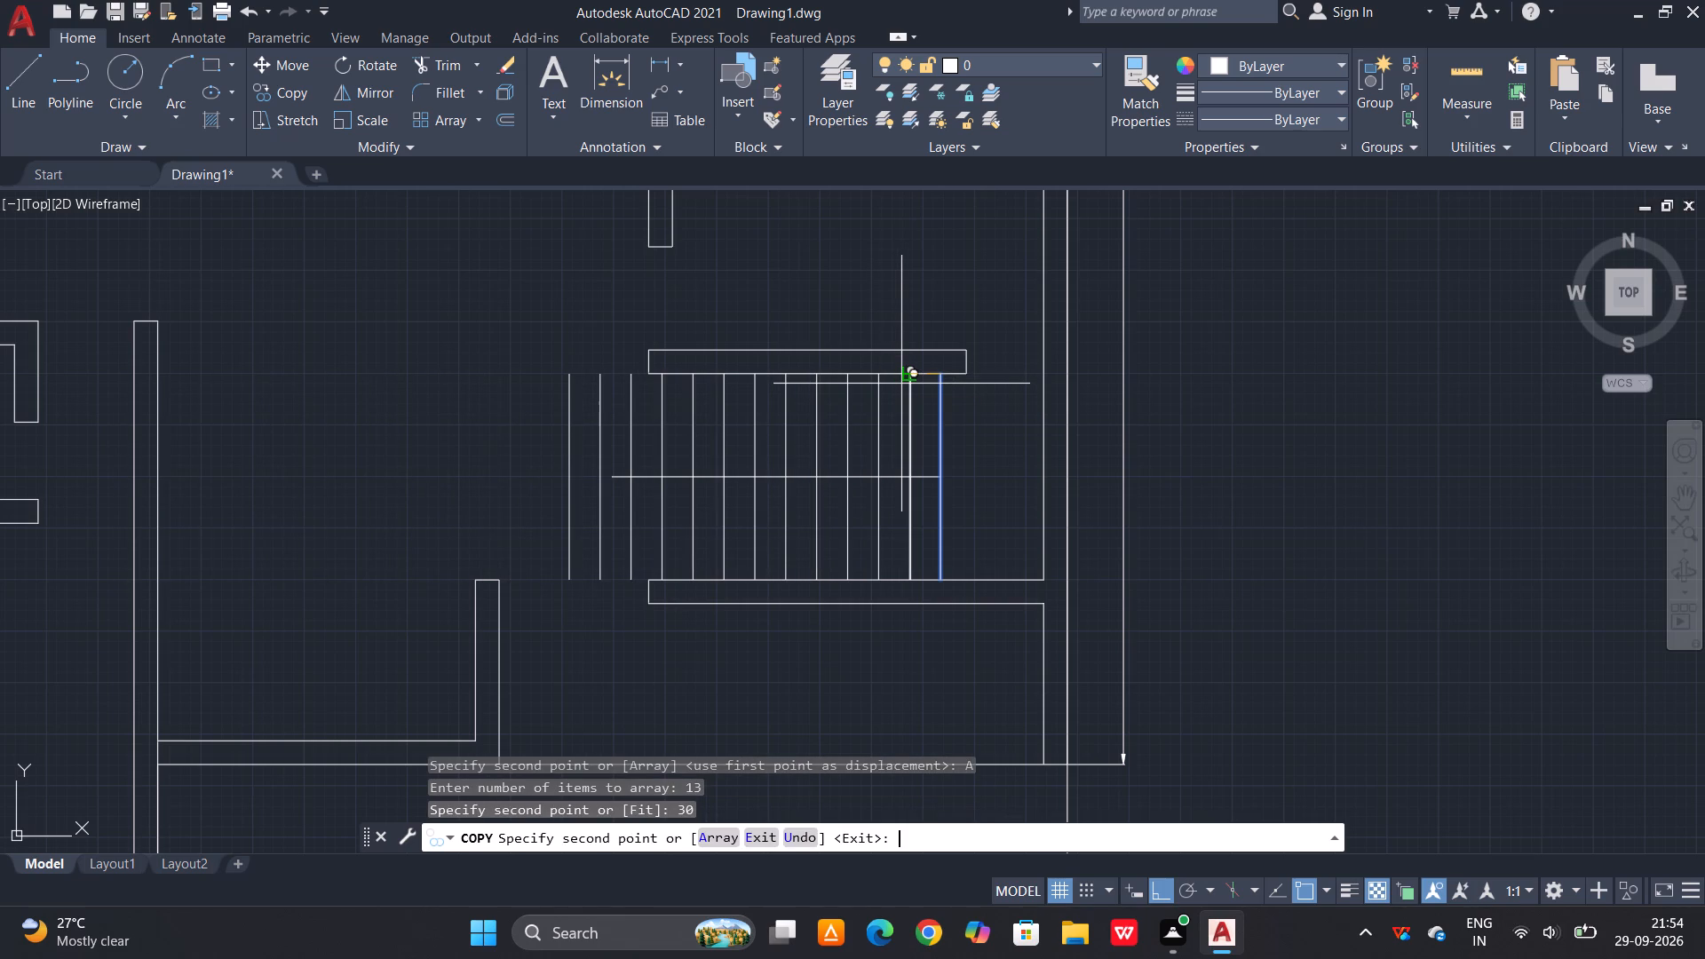
key(Escape)
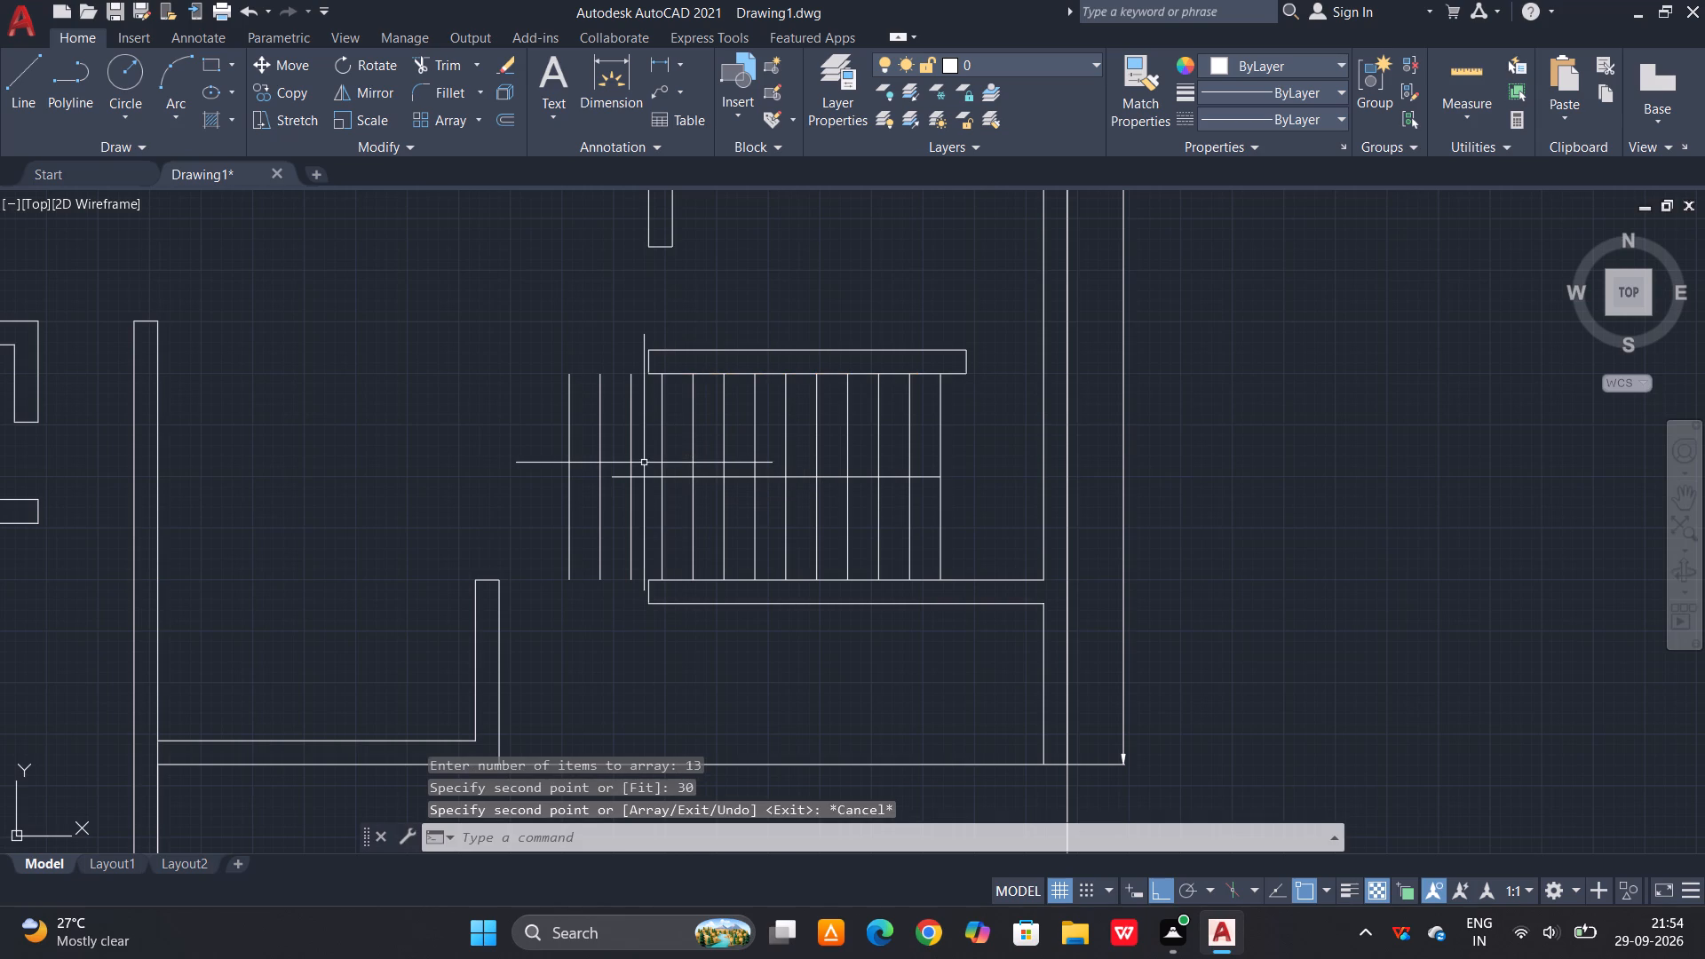
Delete the two leftmost stair tread lines, outside the partitions' left ends.
scroll(644, 463, up, 1)
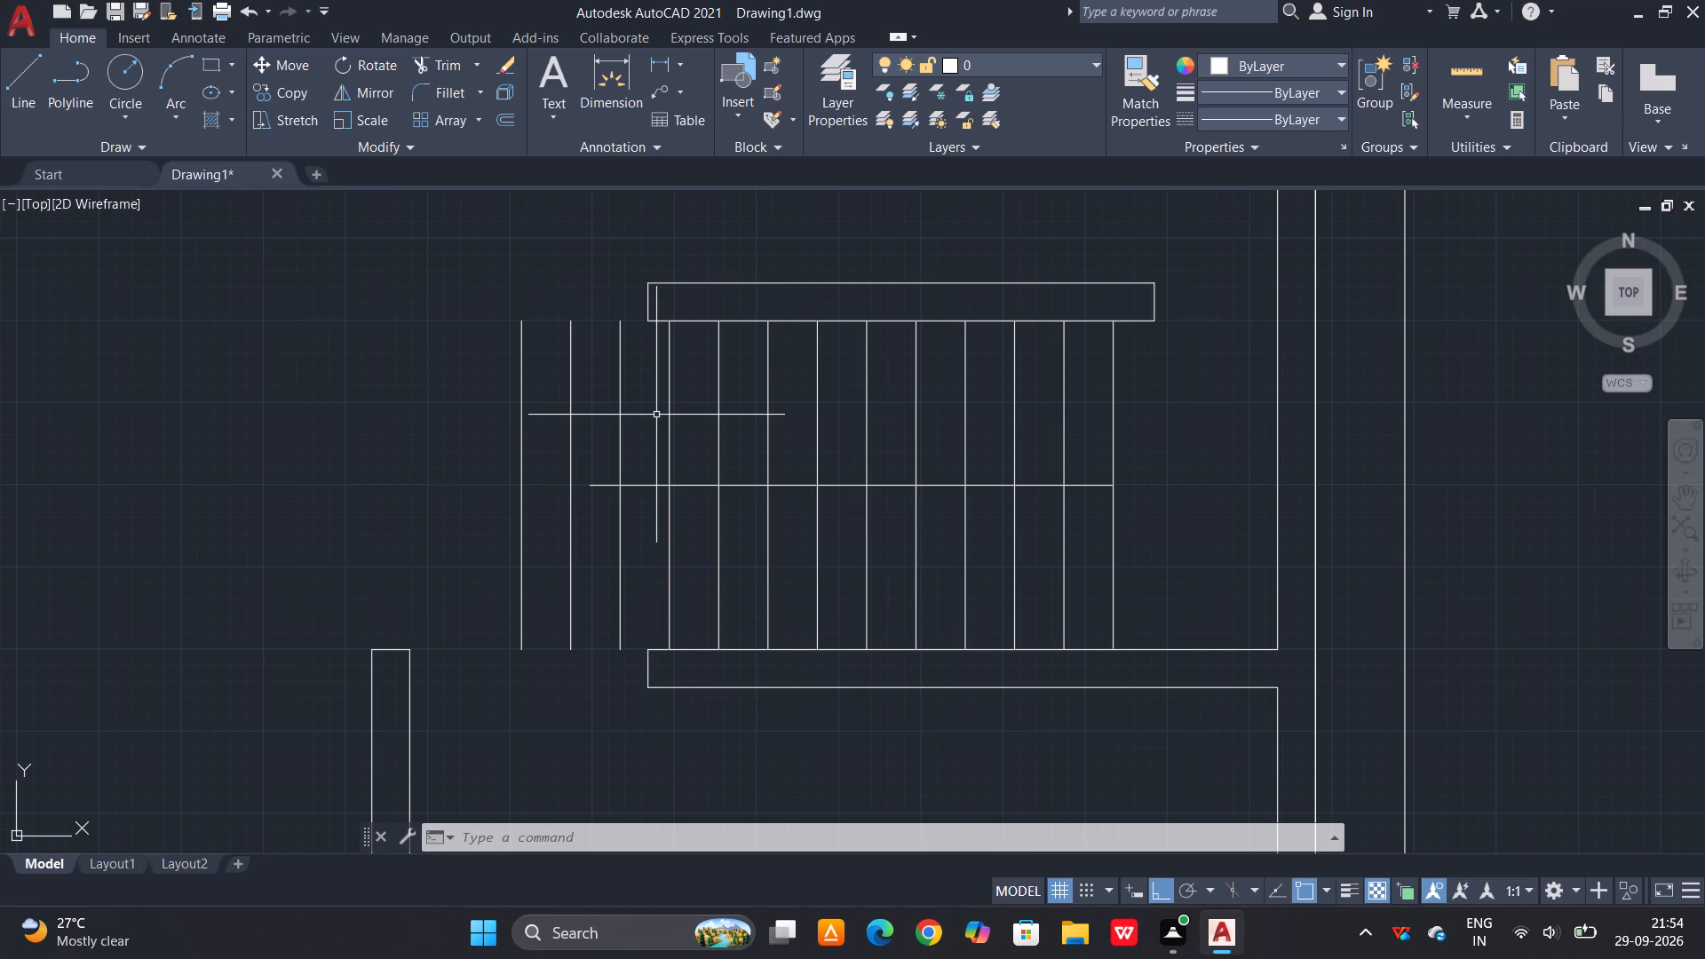
click(603, 412)
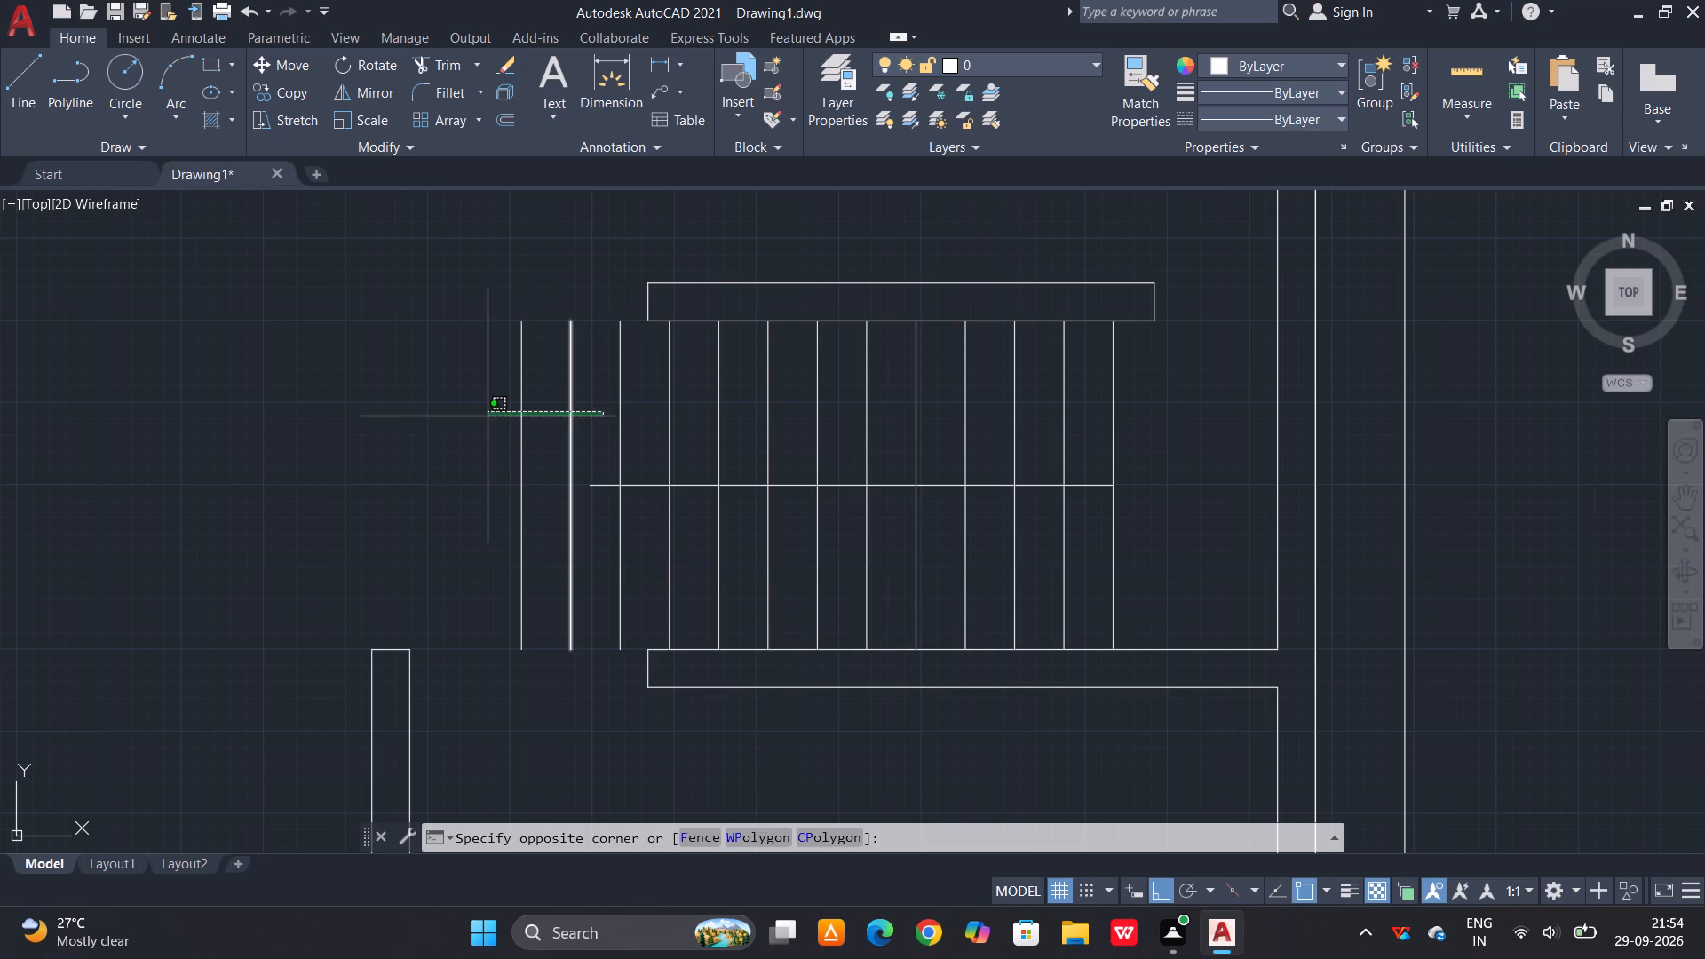
click(487, 416)
key(Delete)
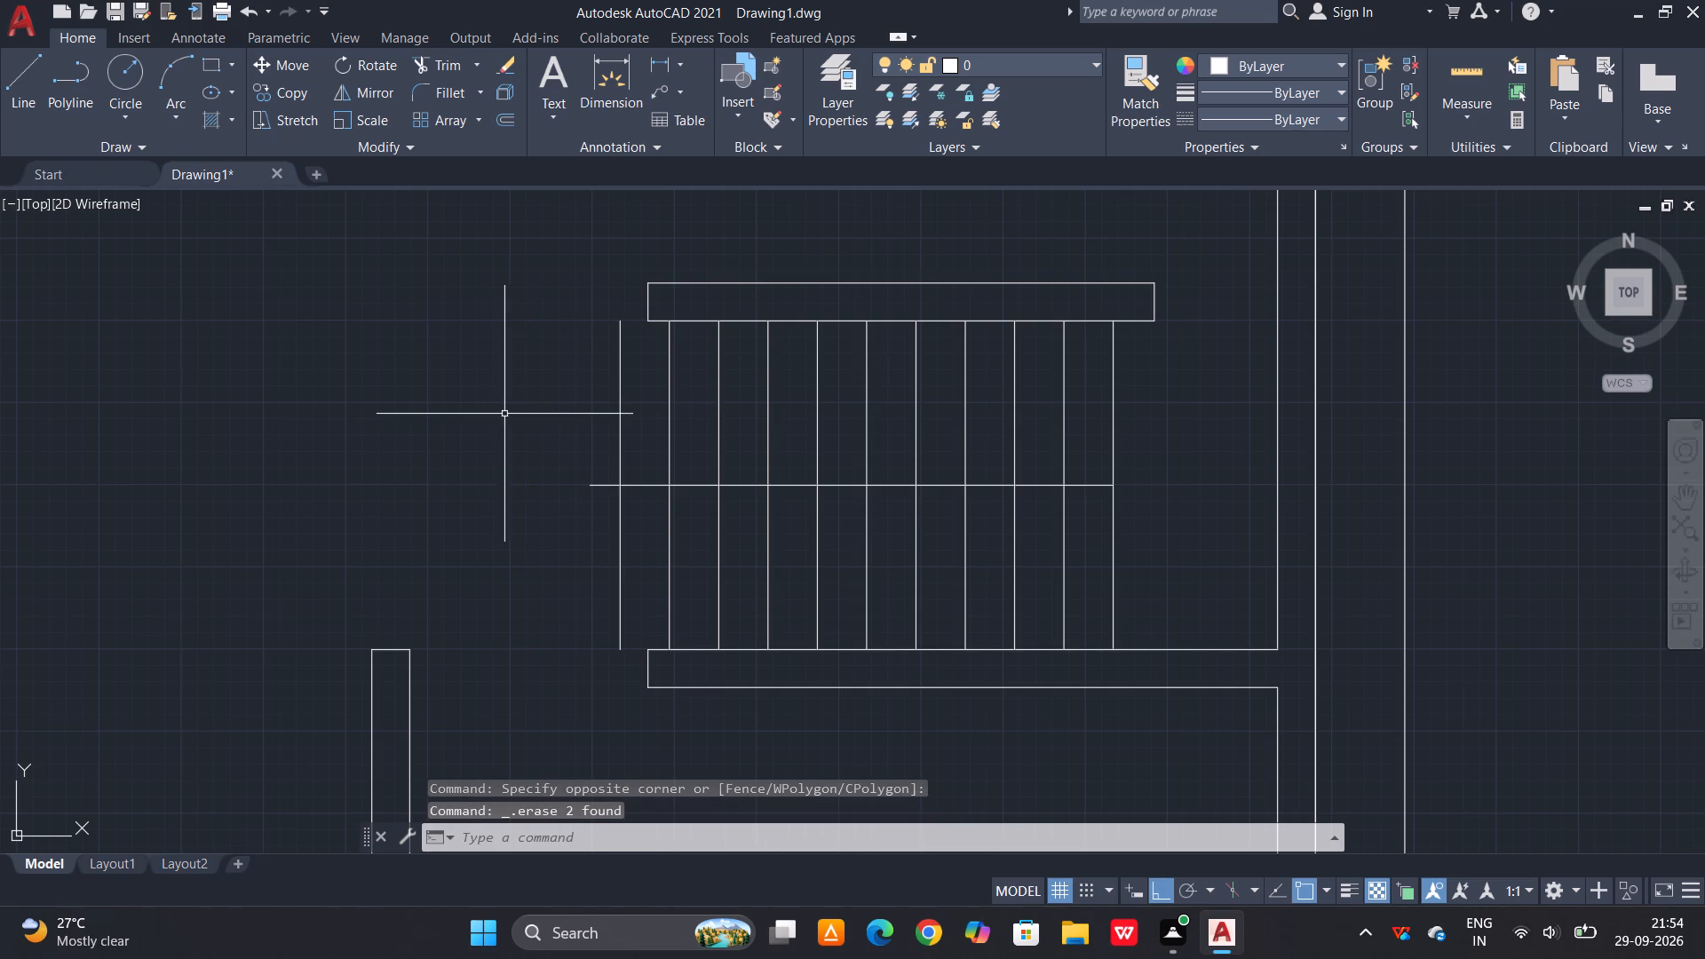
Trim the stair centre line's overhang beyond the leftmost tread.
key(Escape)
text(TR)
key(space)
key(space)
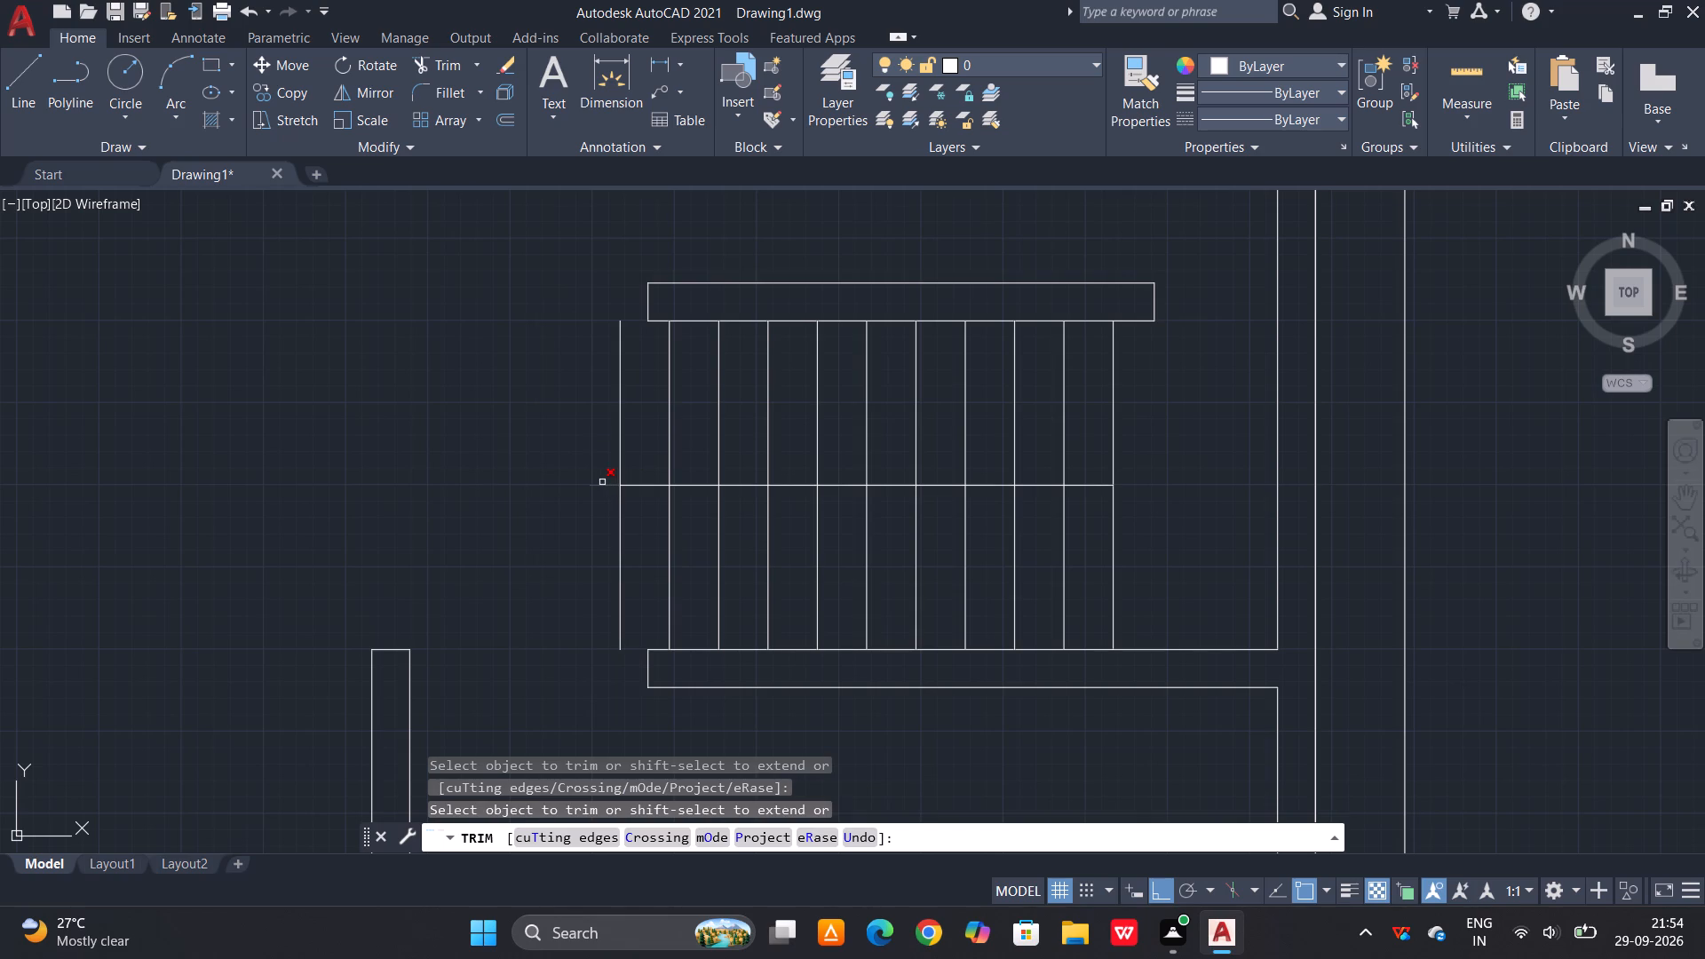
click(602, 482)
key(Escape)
Move all the stair tread lines to the right so the leftmost tread meets the upper partition's lower-left corner.
click(1144, 386)
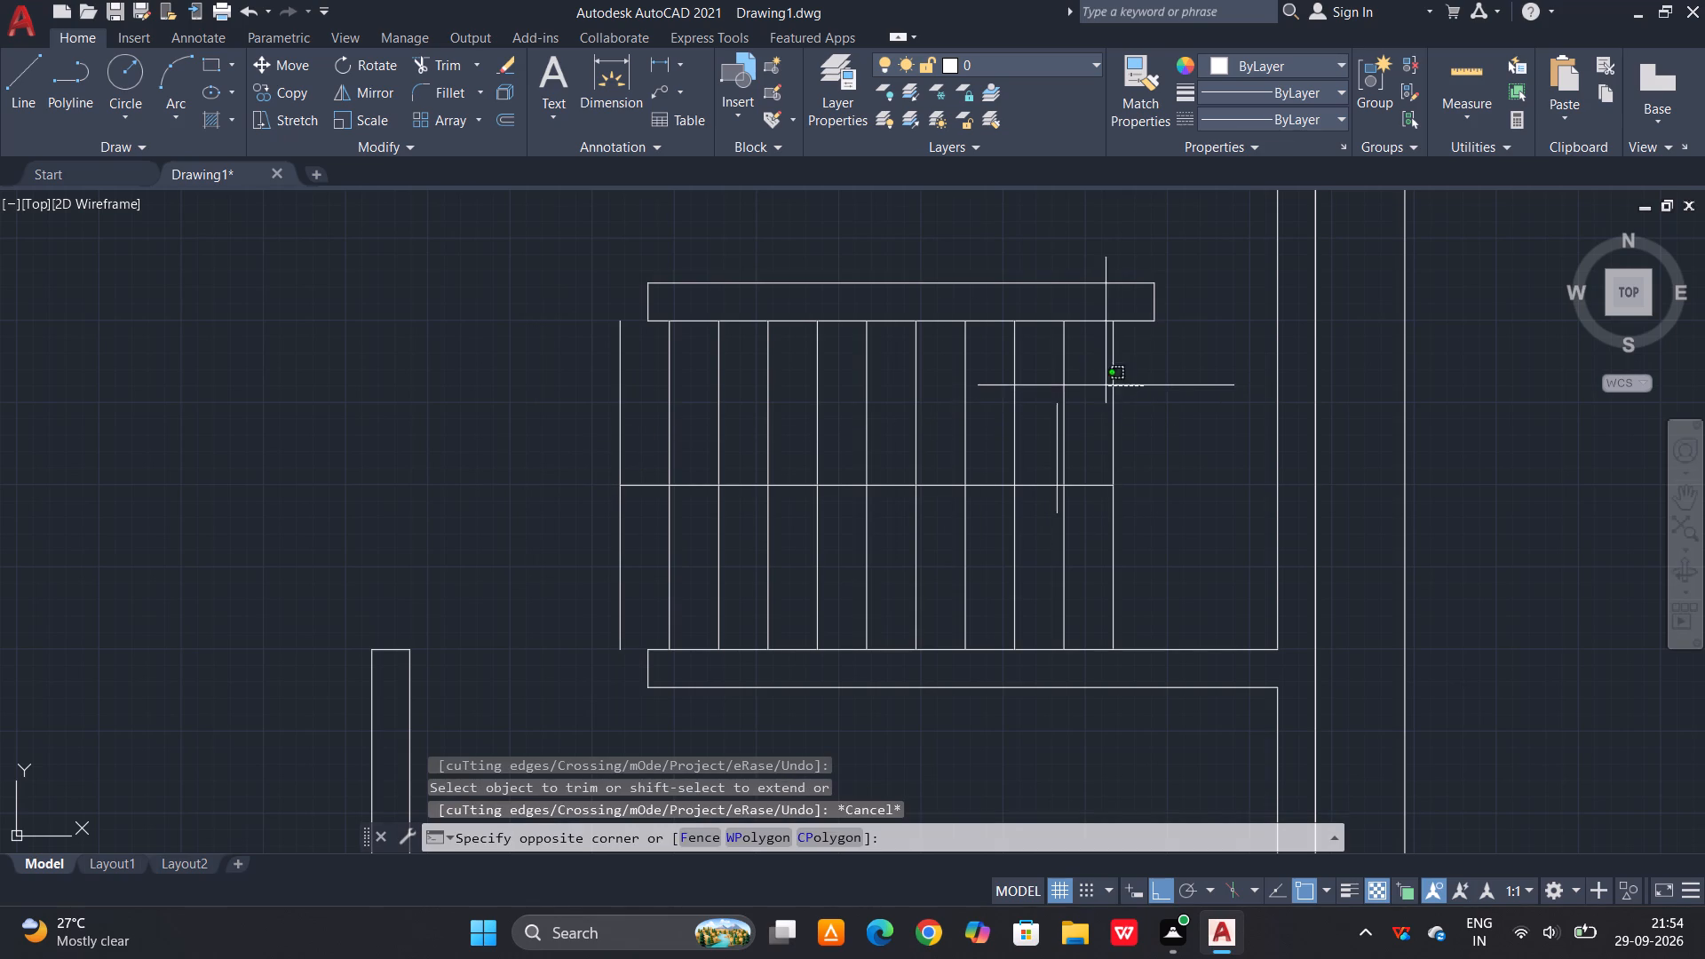
click(592, 400)
key(m)
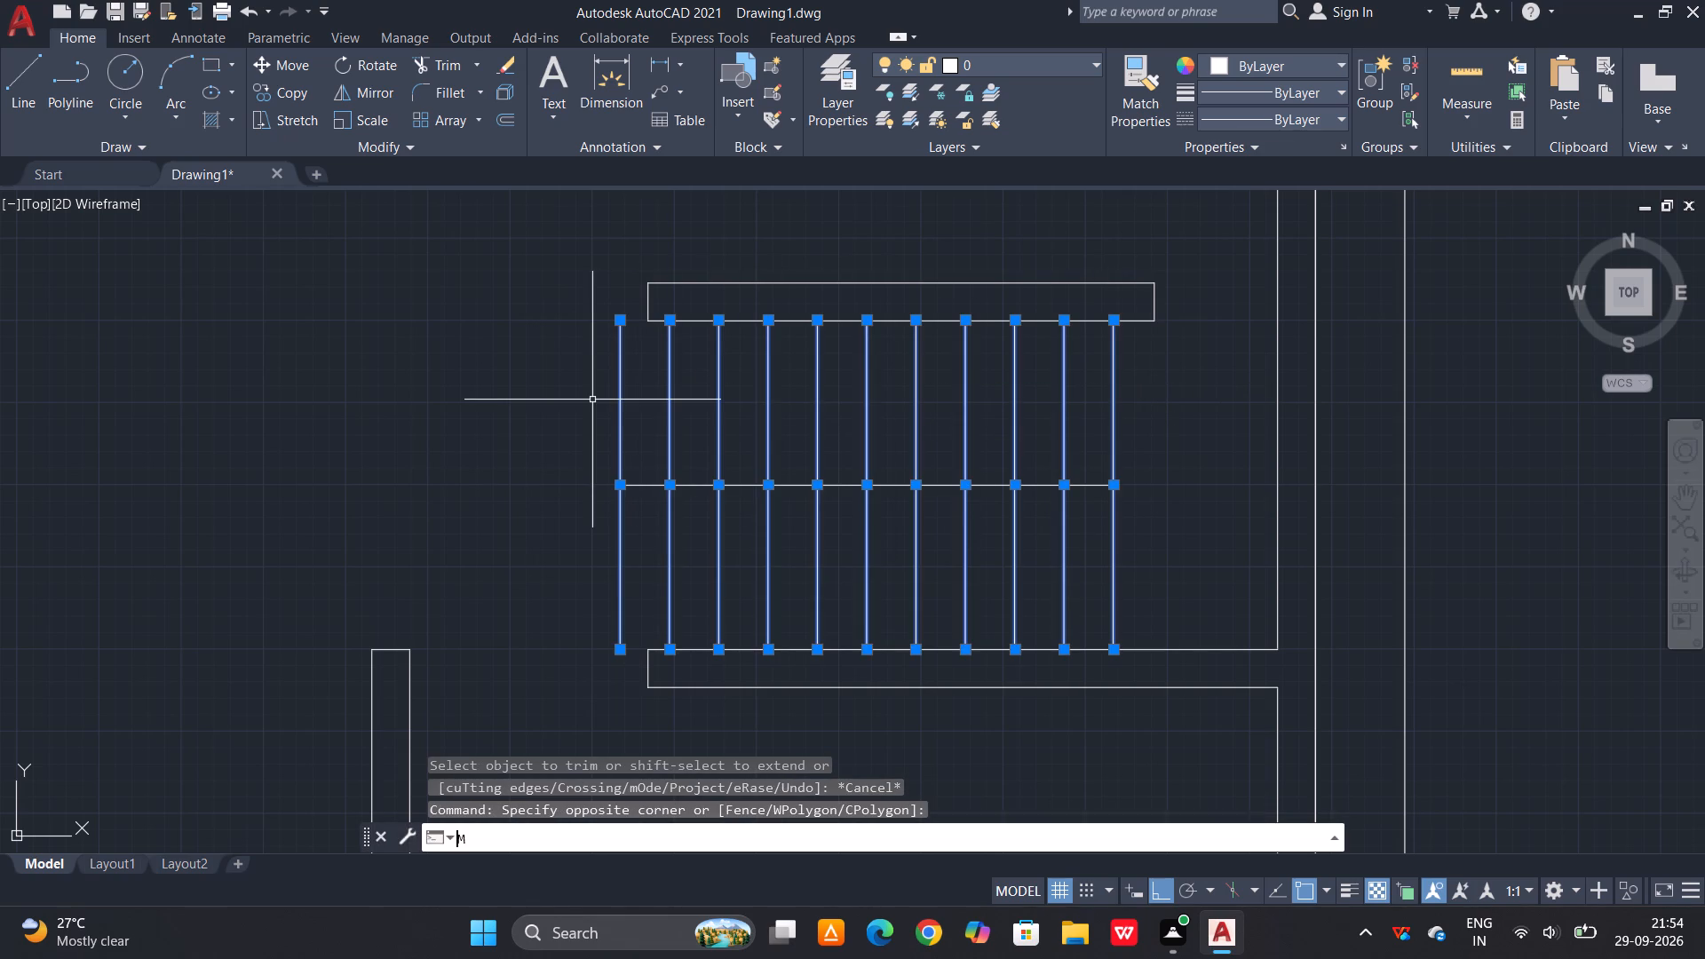
key(space)
click(620, 327)
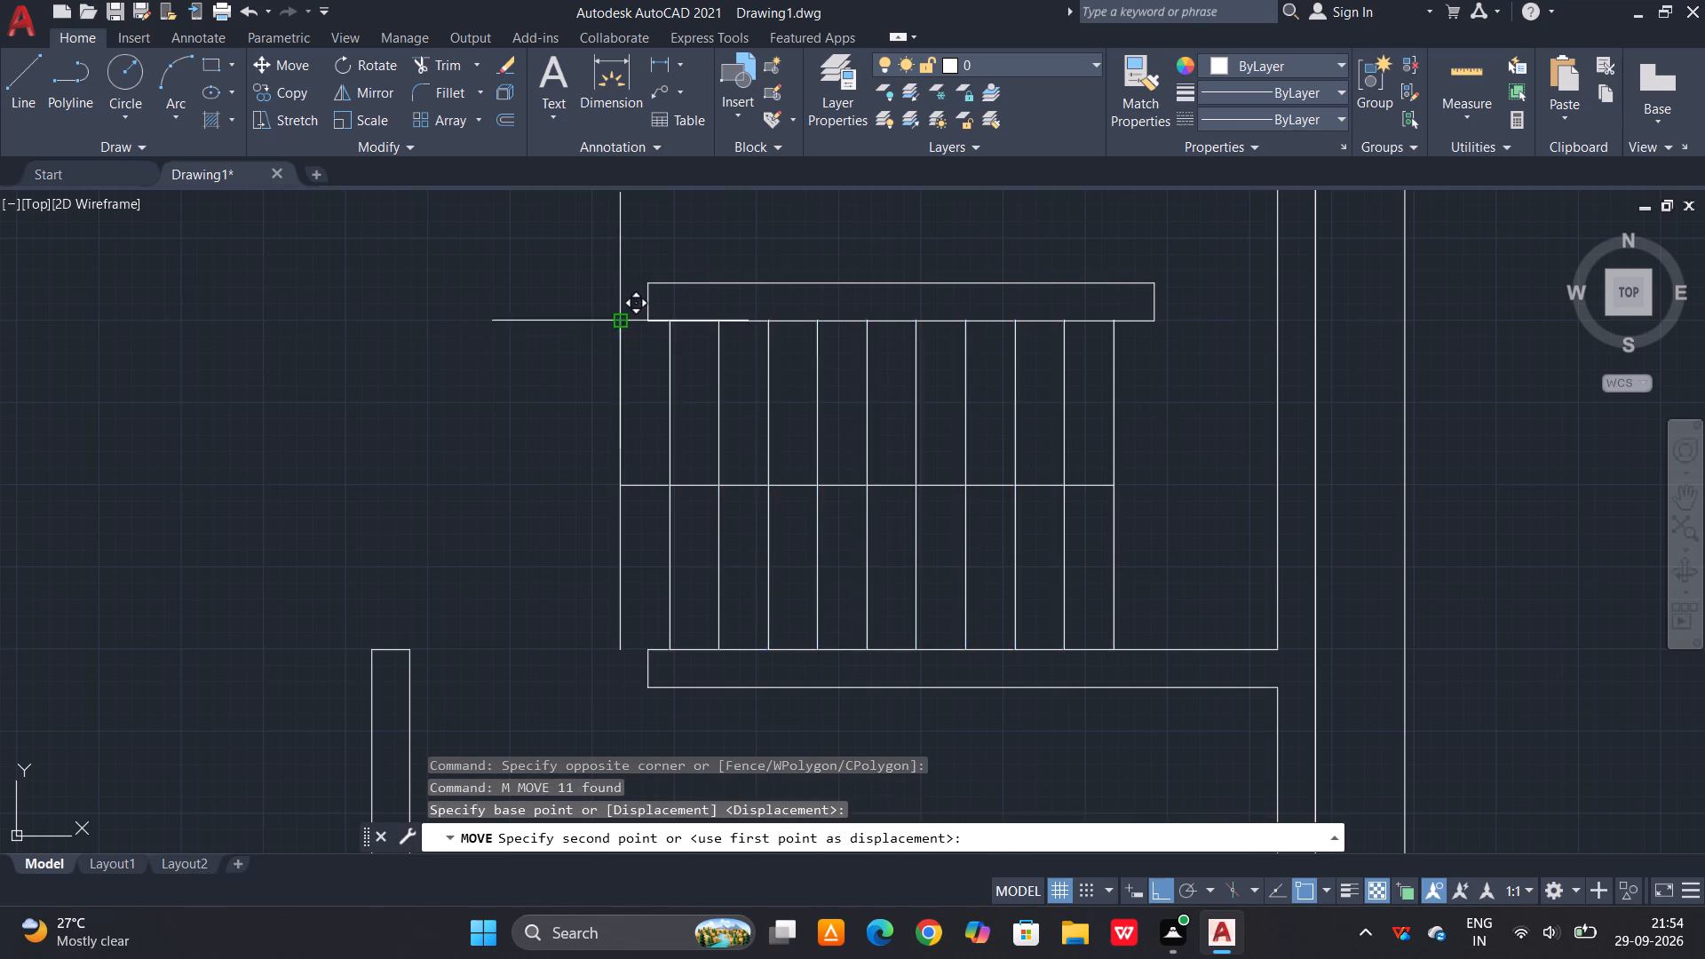
scroll(636, 337, up, 1)
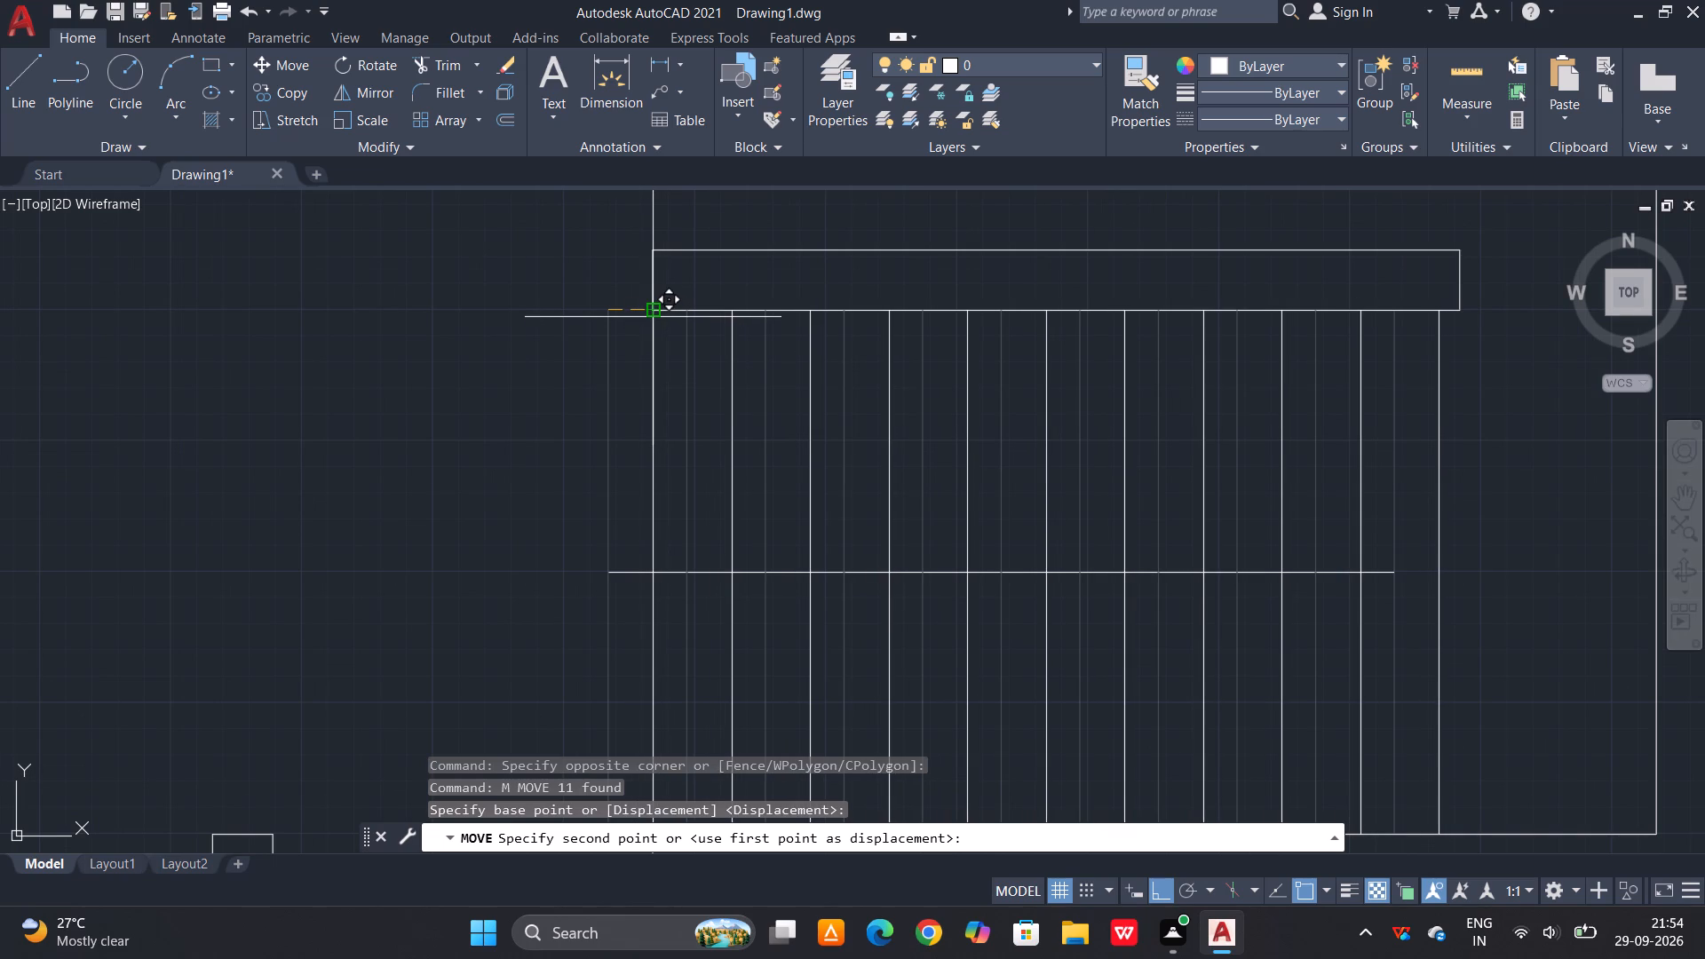
scroll(649, 315, up, 5)
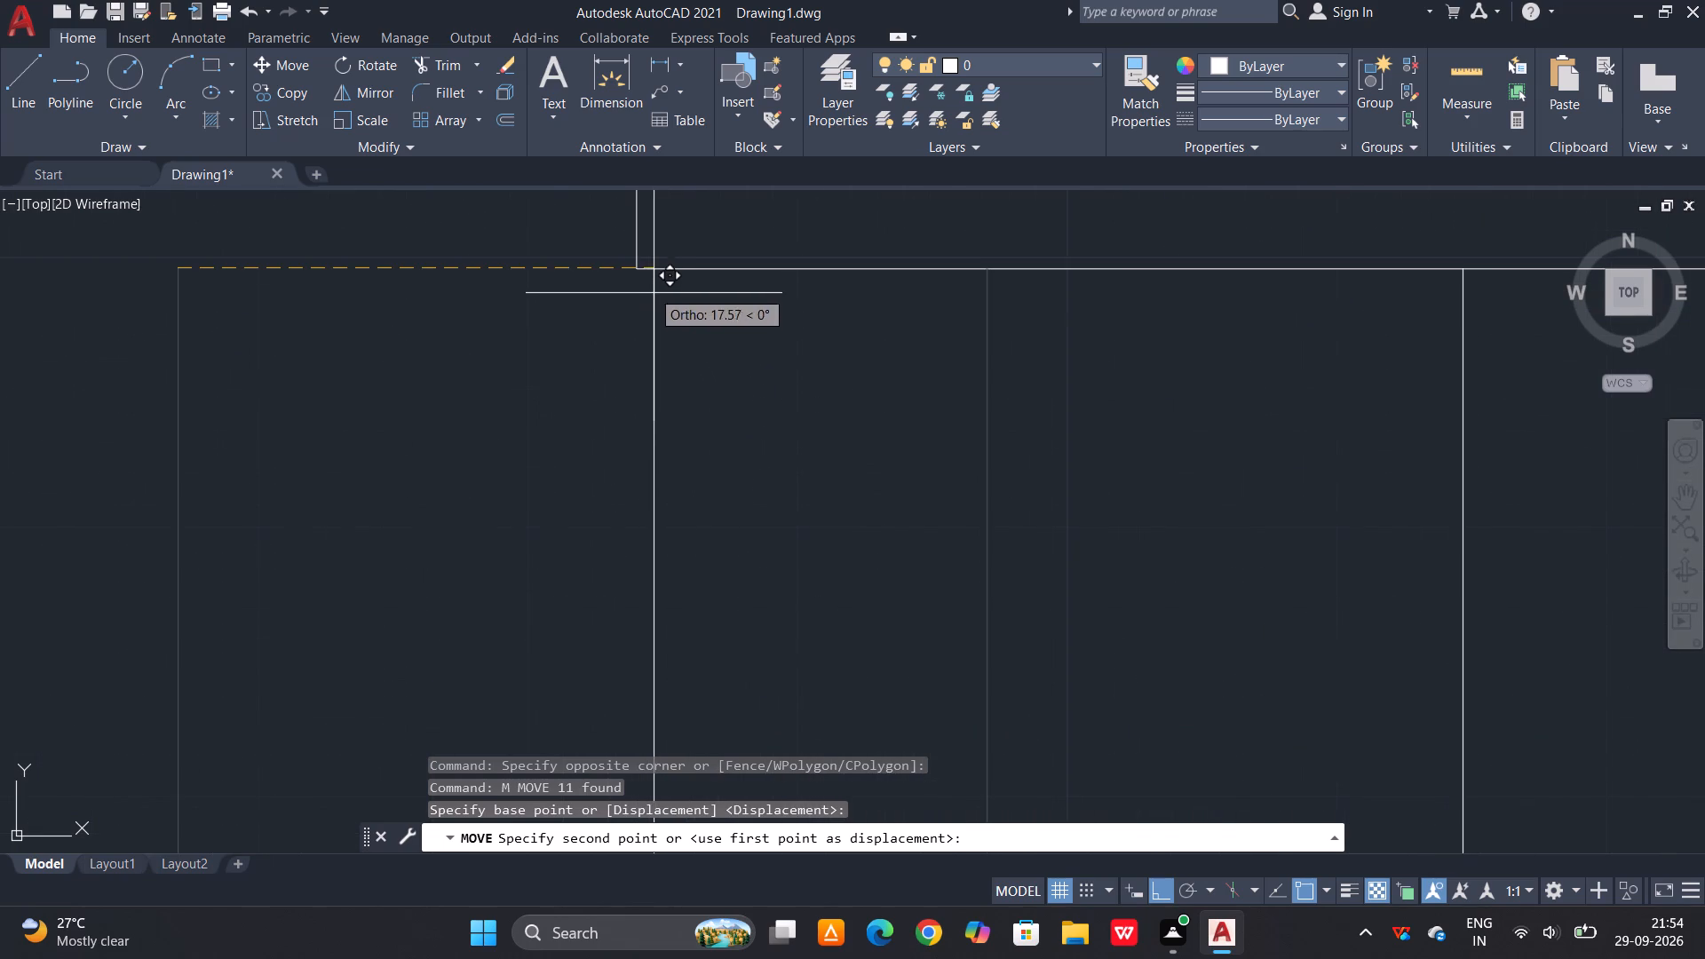
click(631, 270)
scroll(629, 292, down, 5)
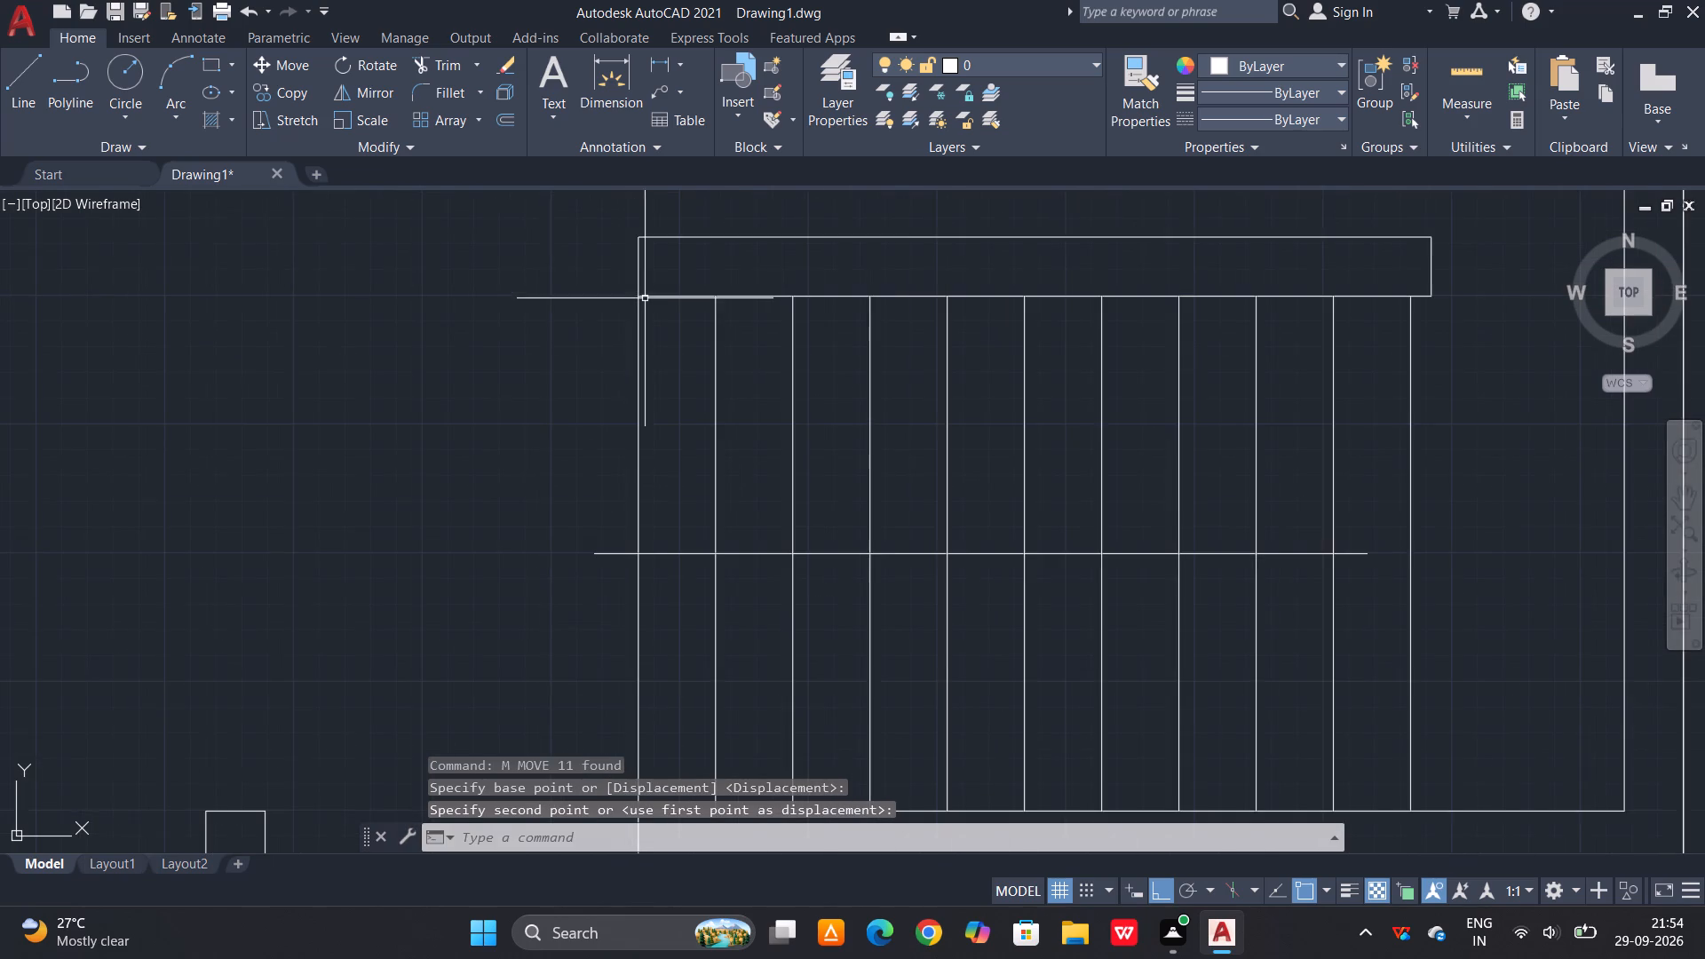
scroll(646, 298, down, 1)
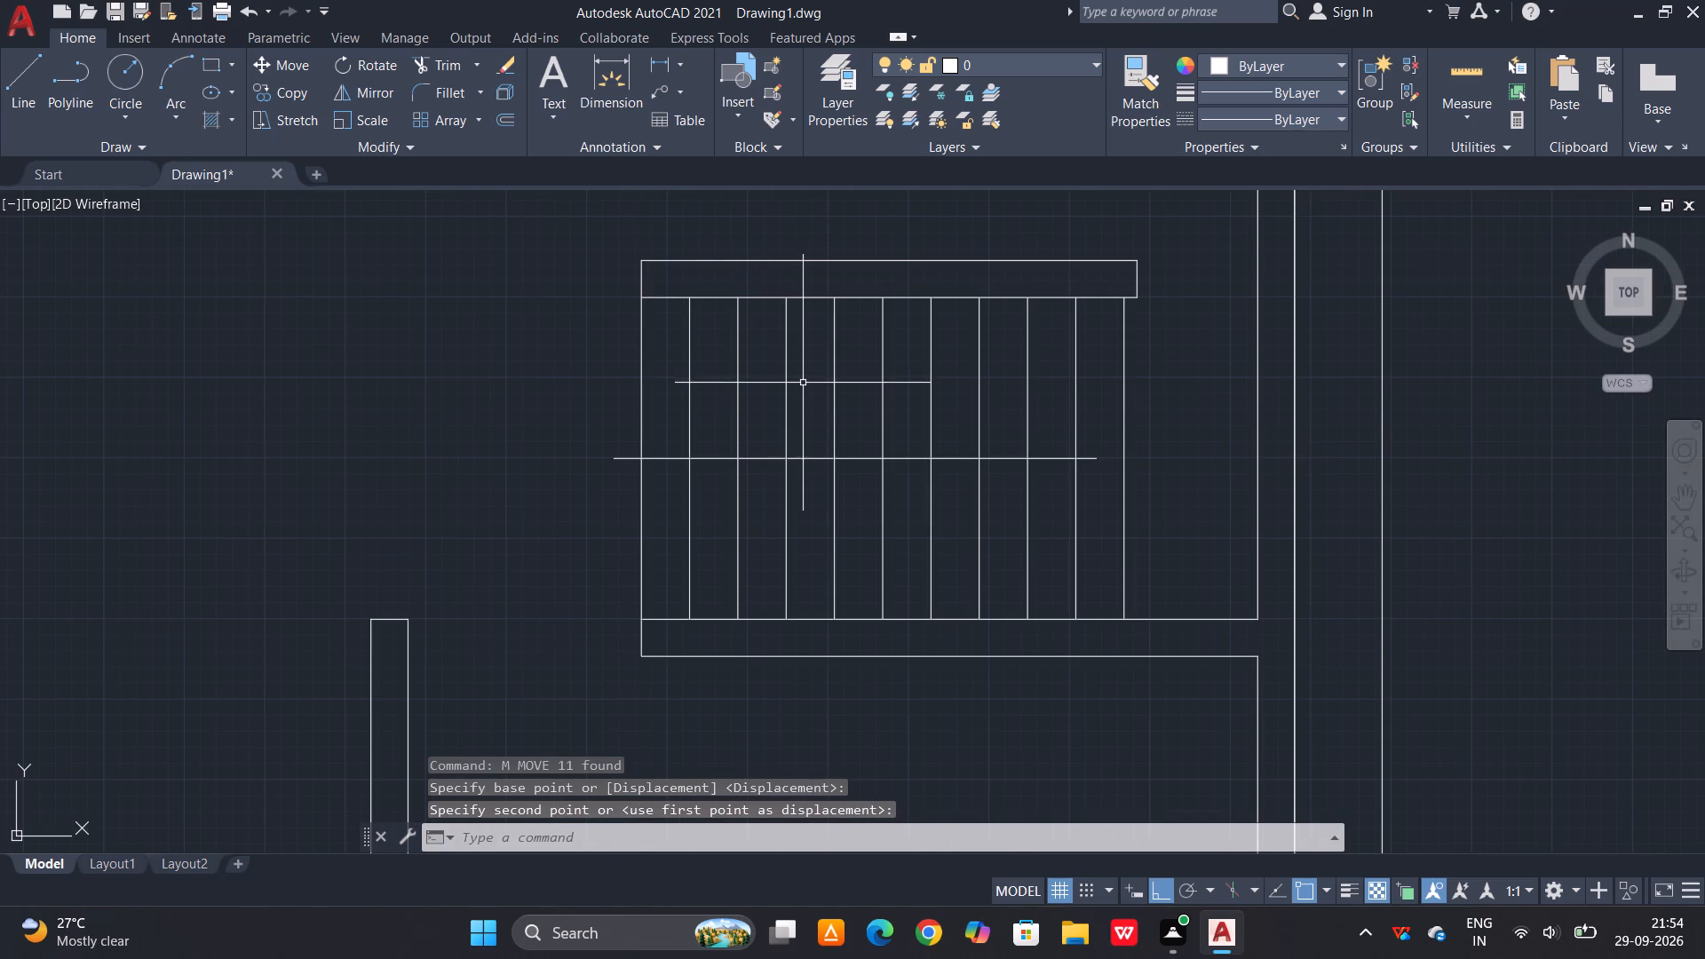
Trim the stair centre line's overhang back to the moved leftmost tread.
key(Escape)
text(TR)
key(space)
key(space)
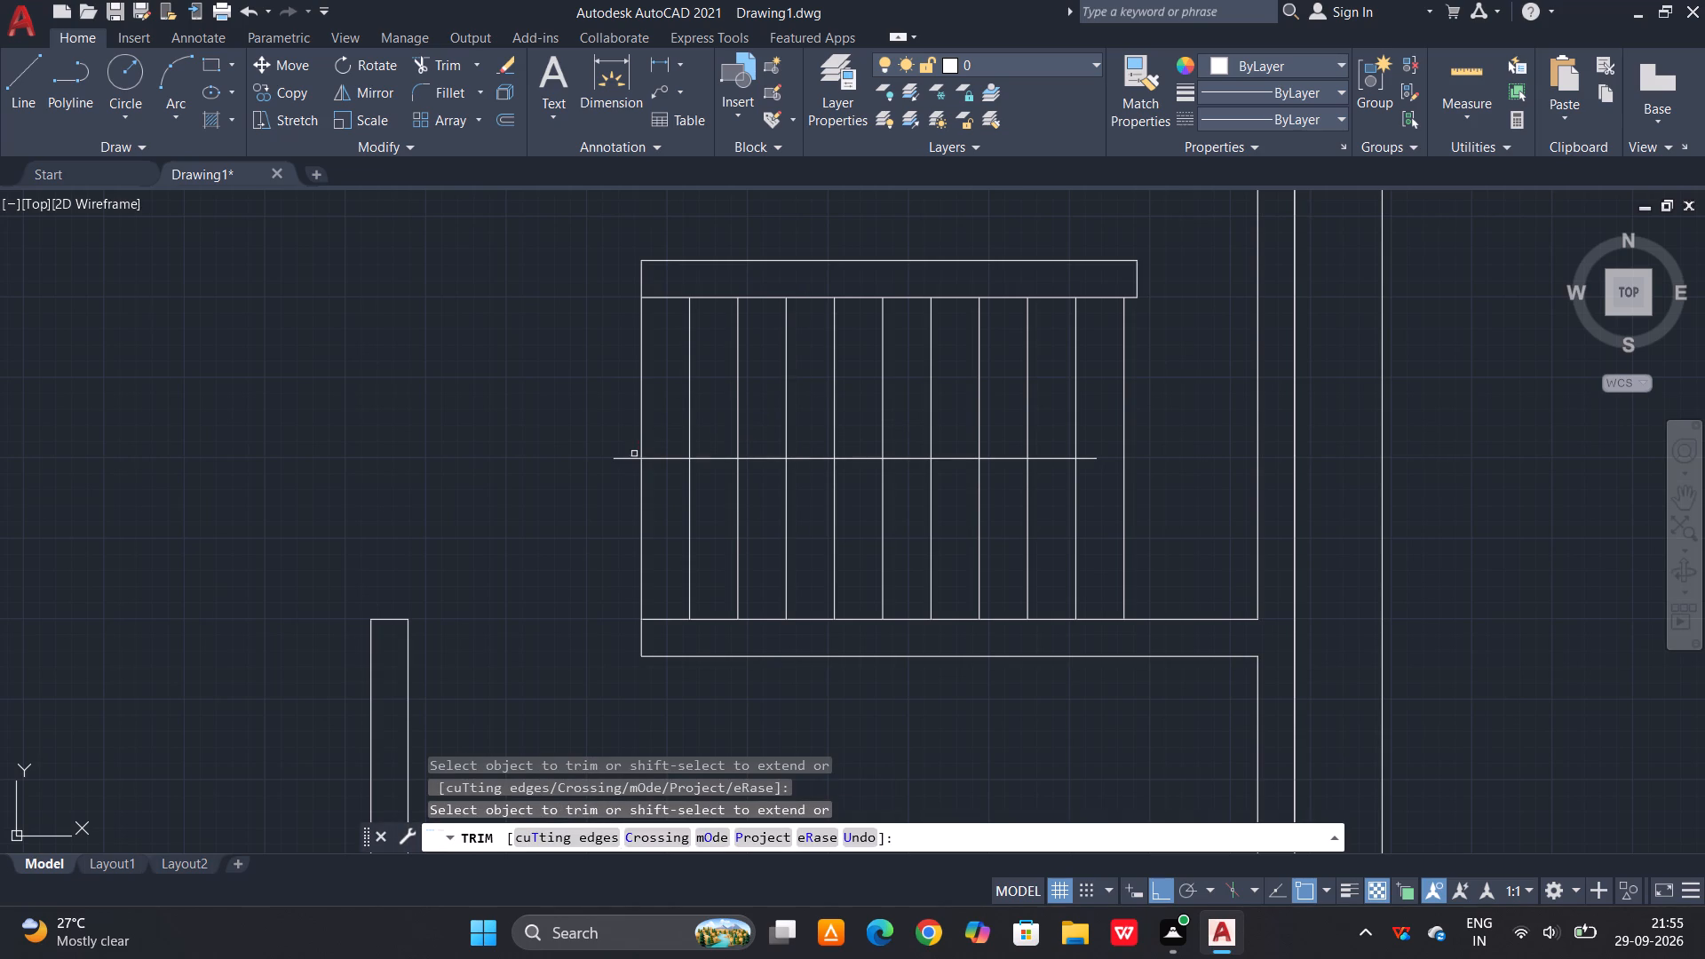
click(634, 456)
key(Escape)
Extend the stair centre line to the rightmost tread line.
key(e)
key(x)
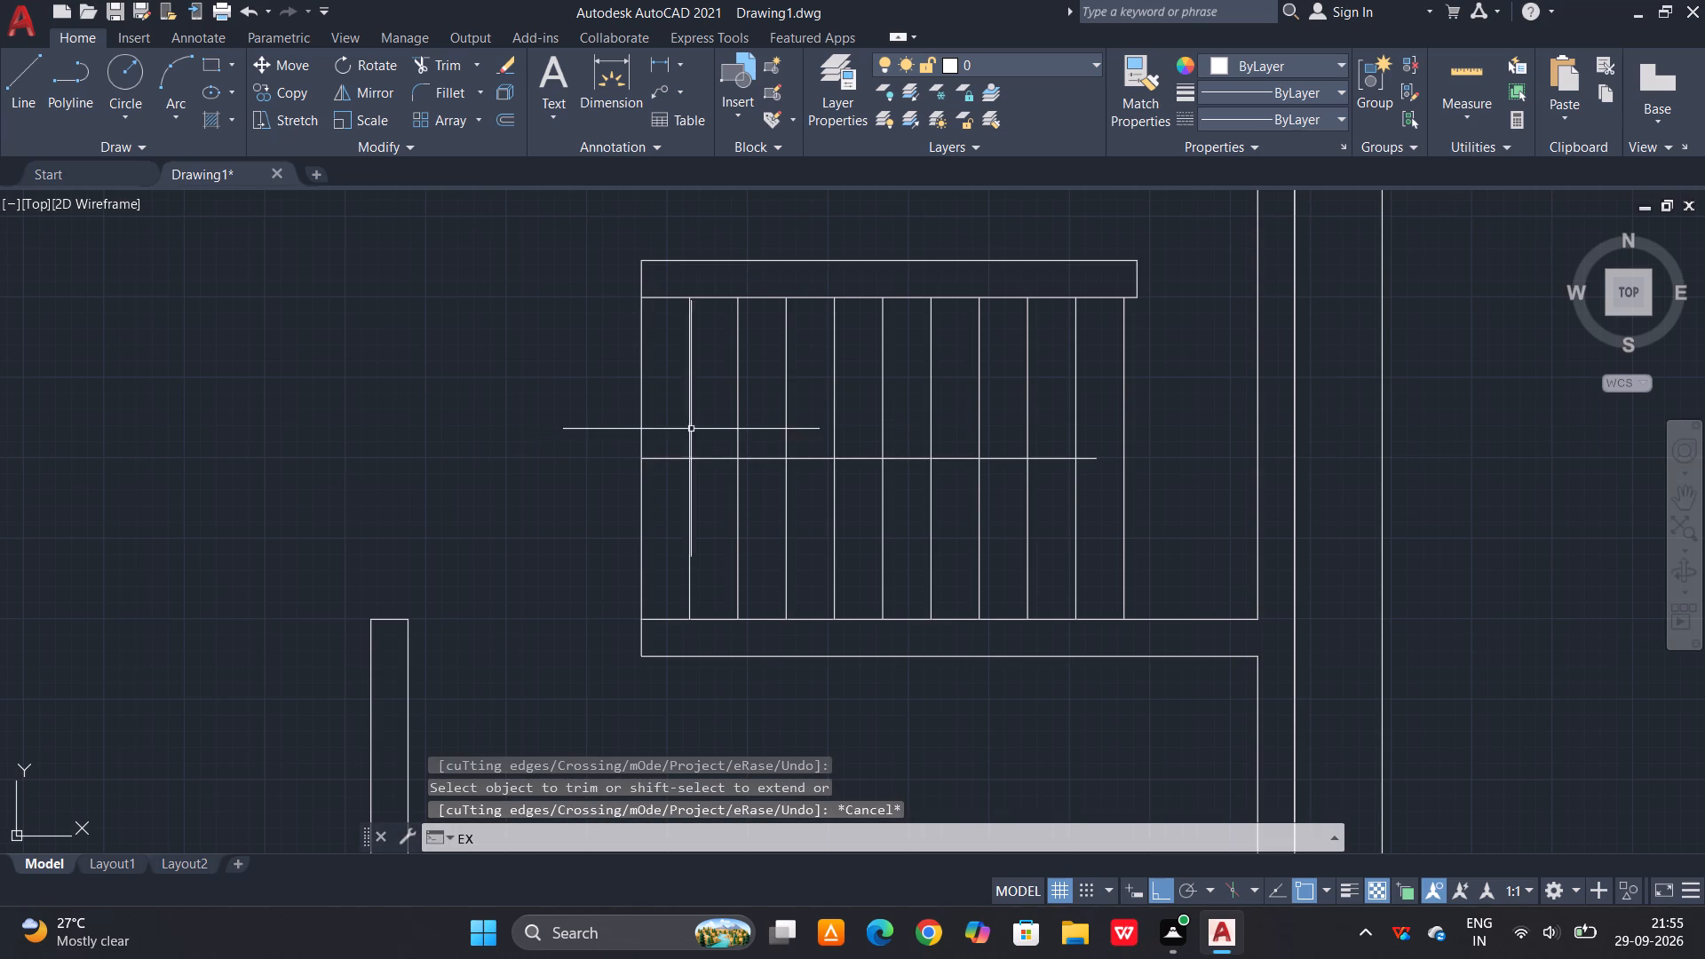
key(space)
key(space)
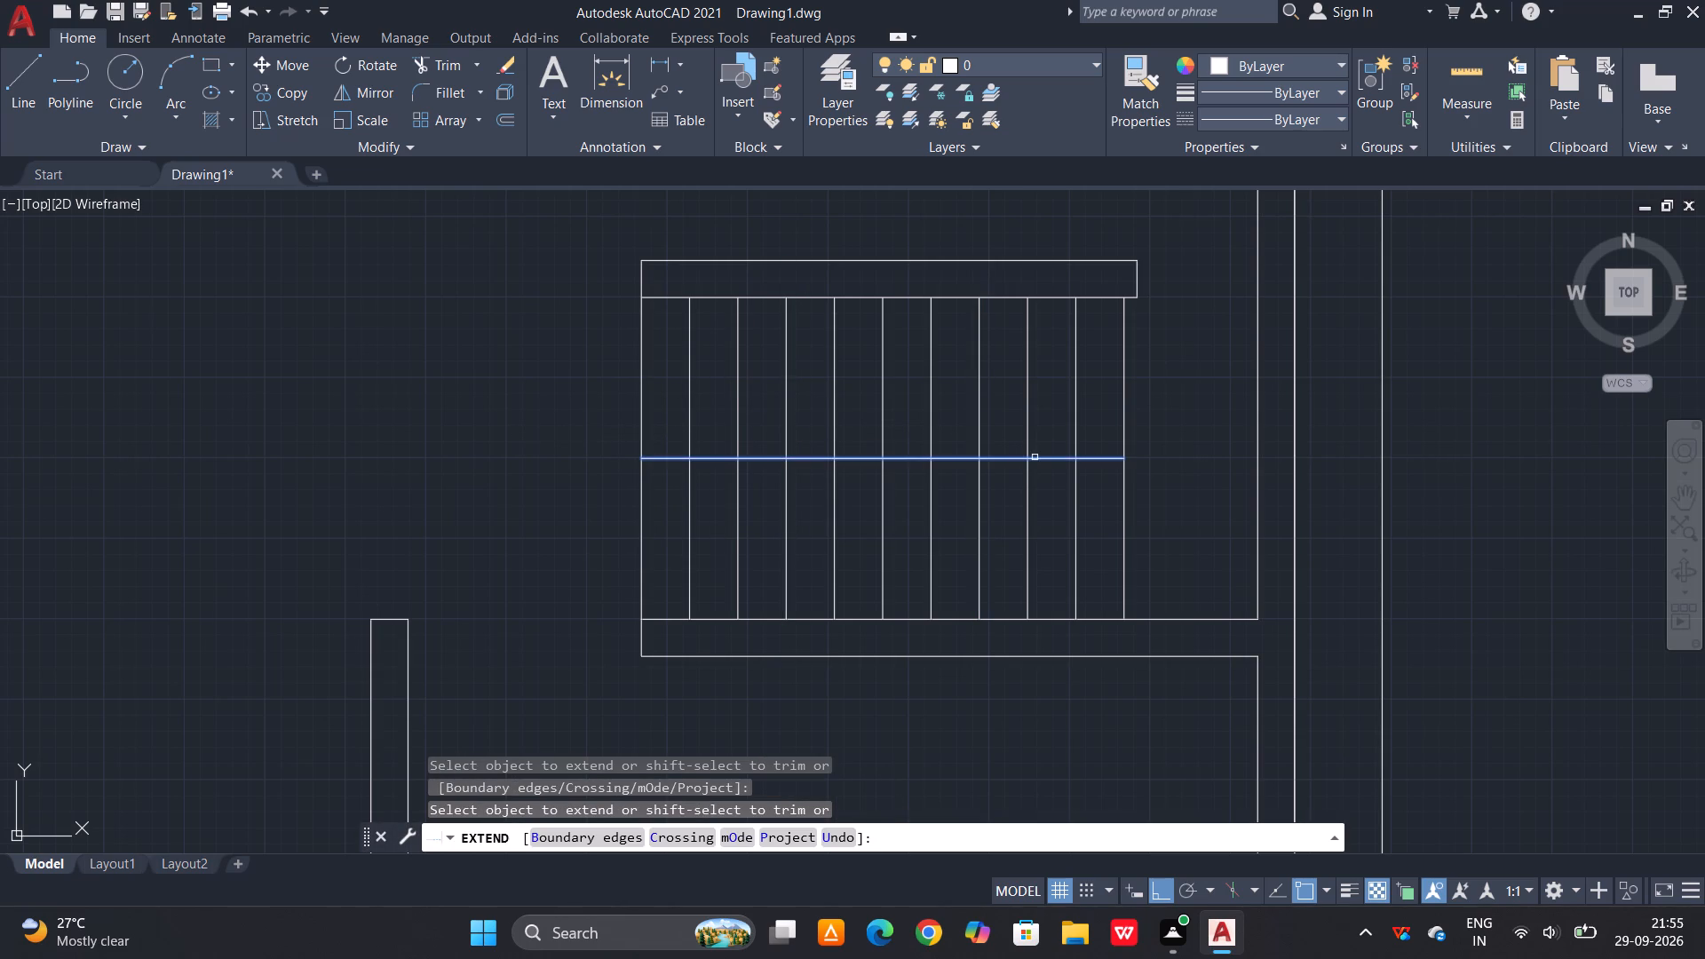
click(1036, 457)
key(F1)
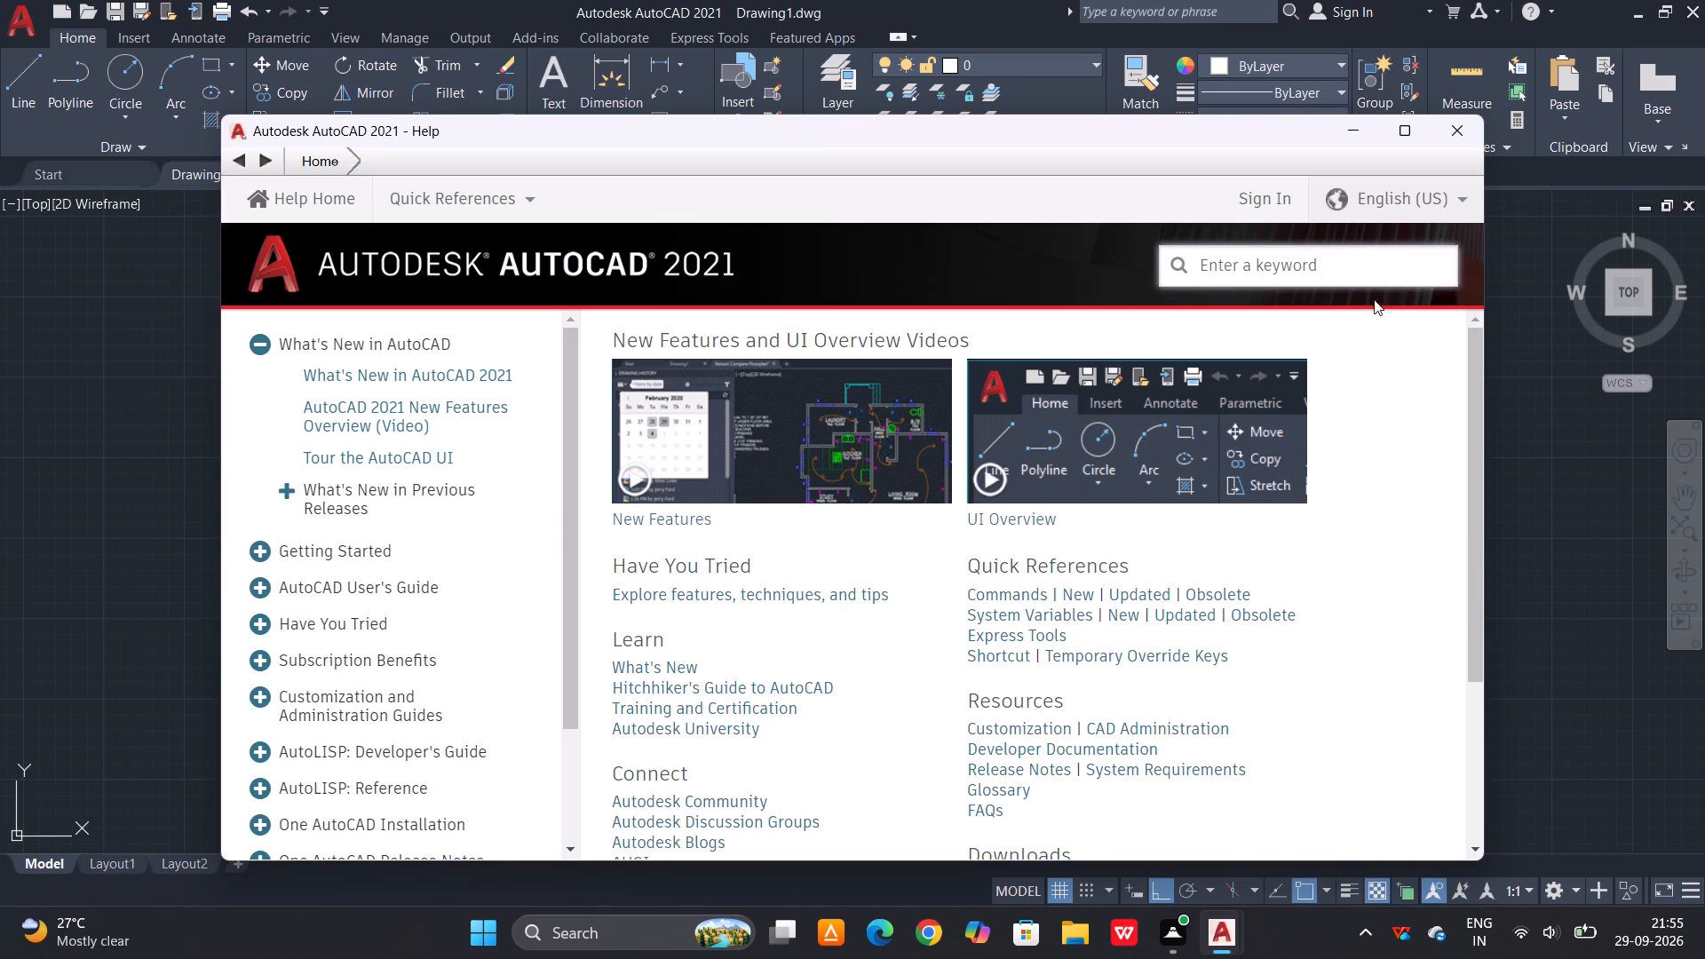
click(1455, 127)
key(Escape)
Trim away the lower halves of the five leftmost stair tread lines, below the centre line.
text(TR)
key(space)
key(space)
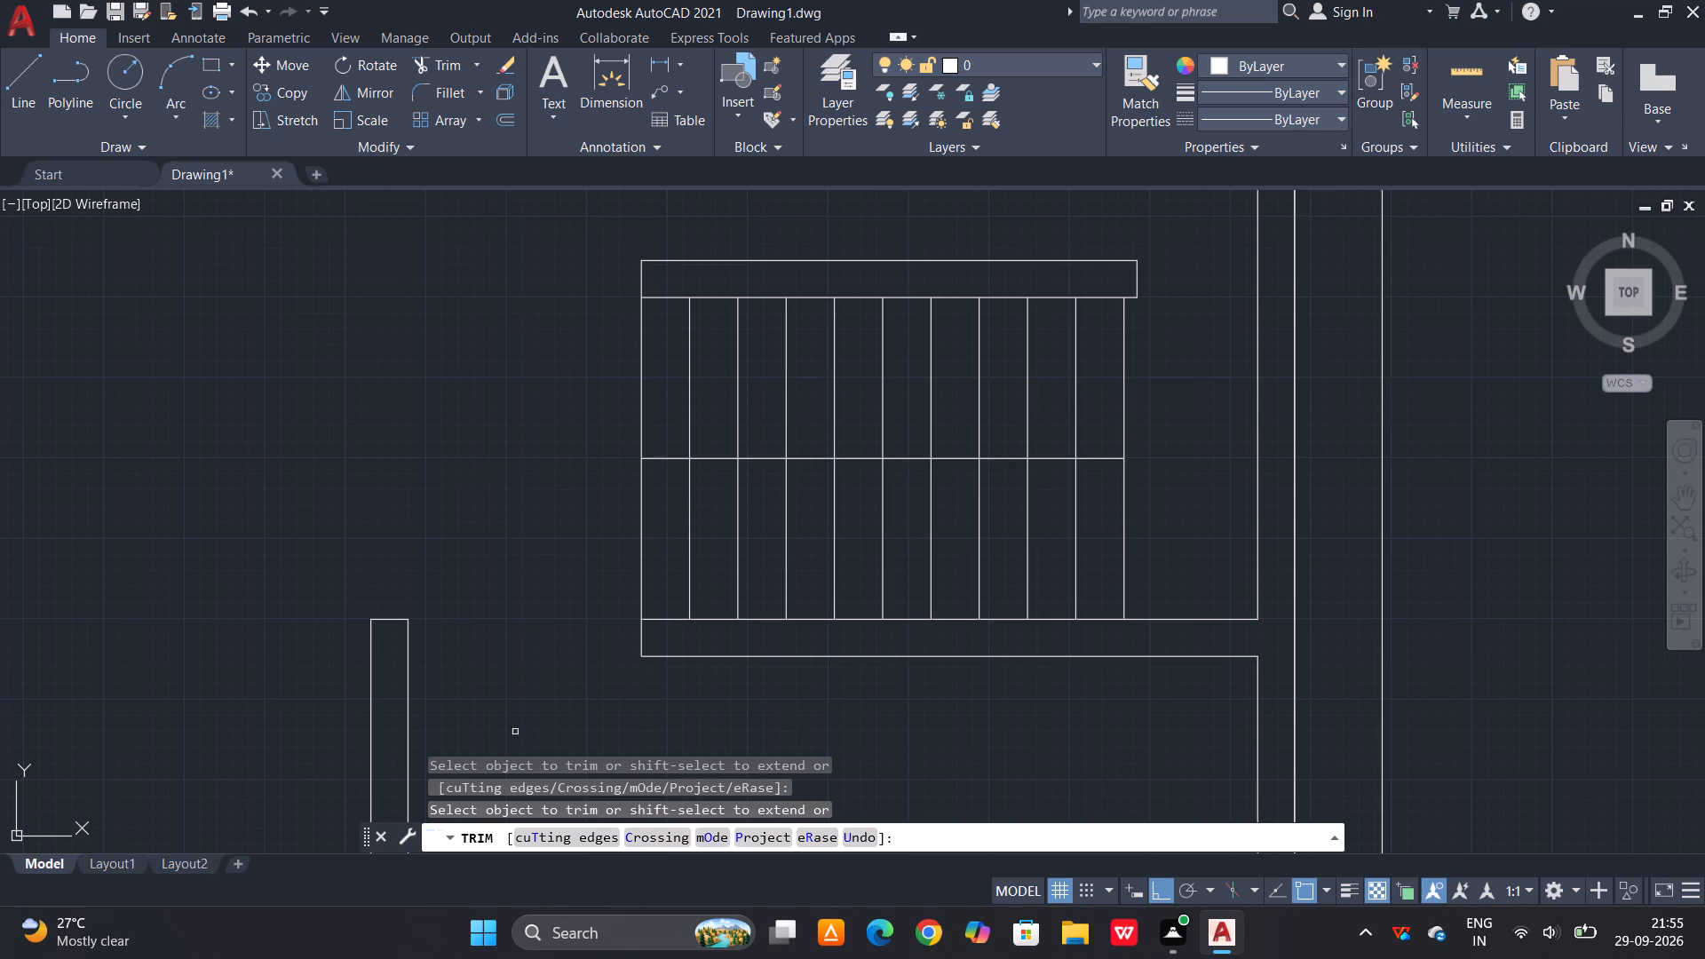
click(613, 583)
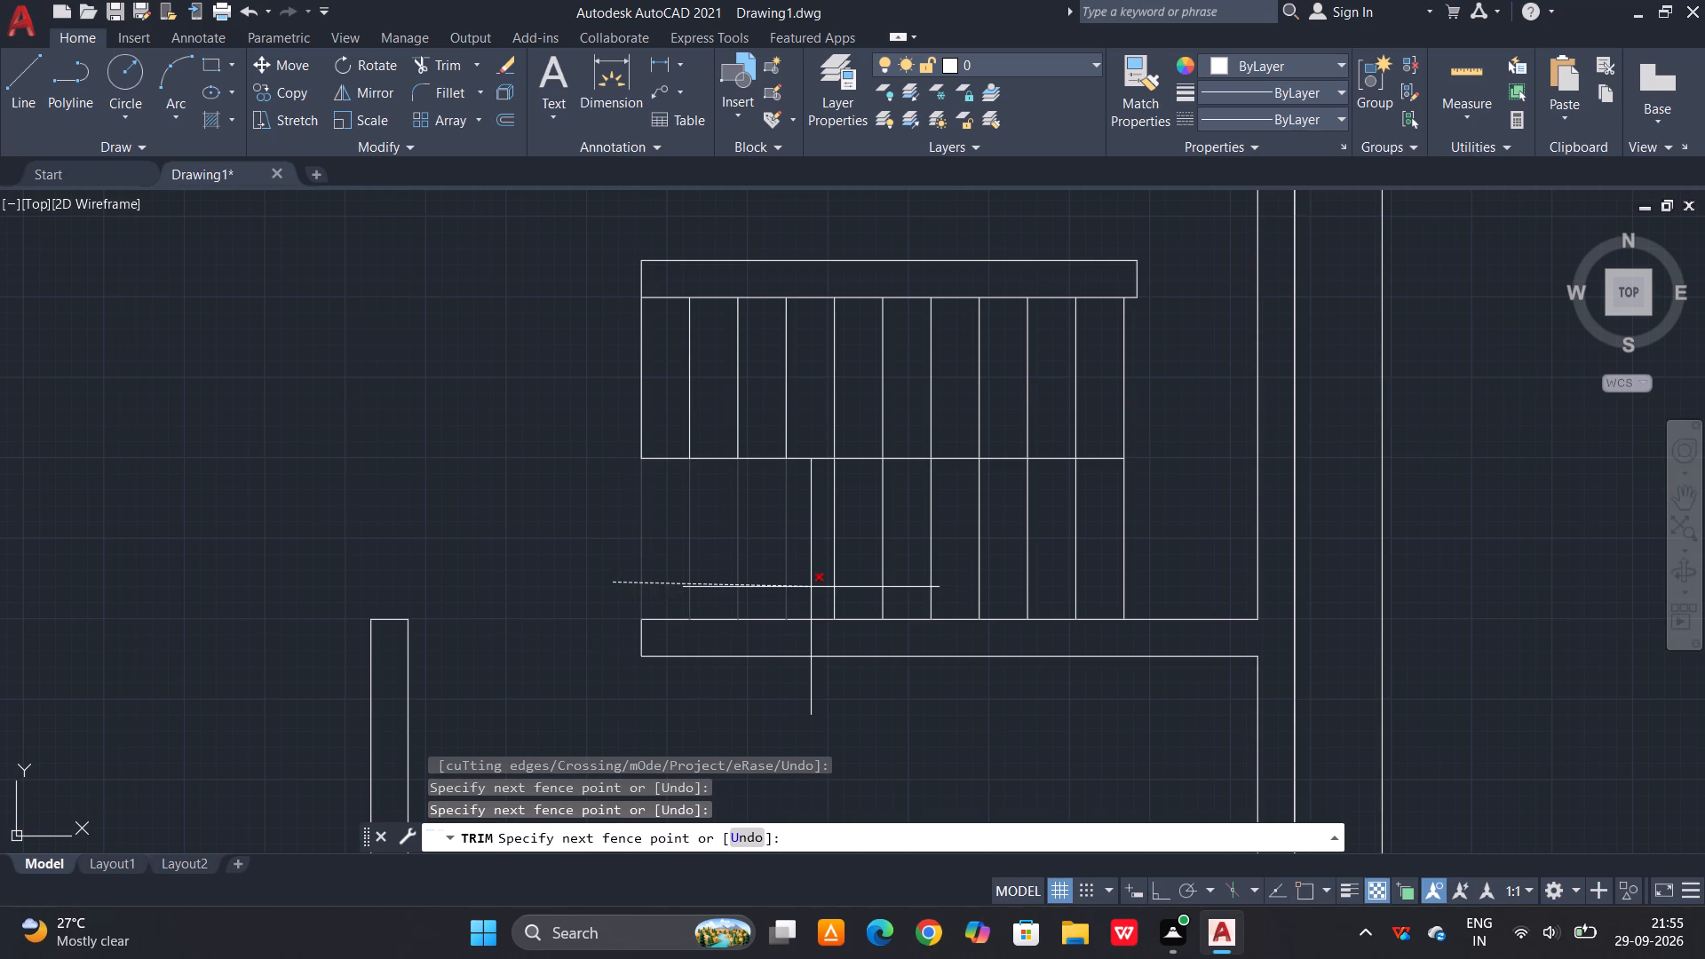
click(853, 573)
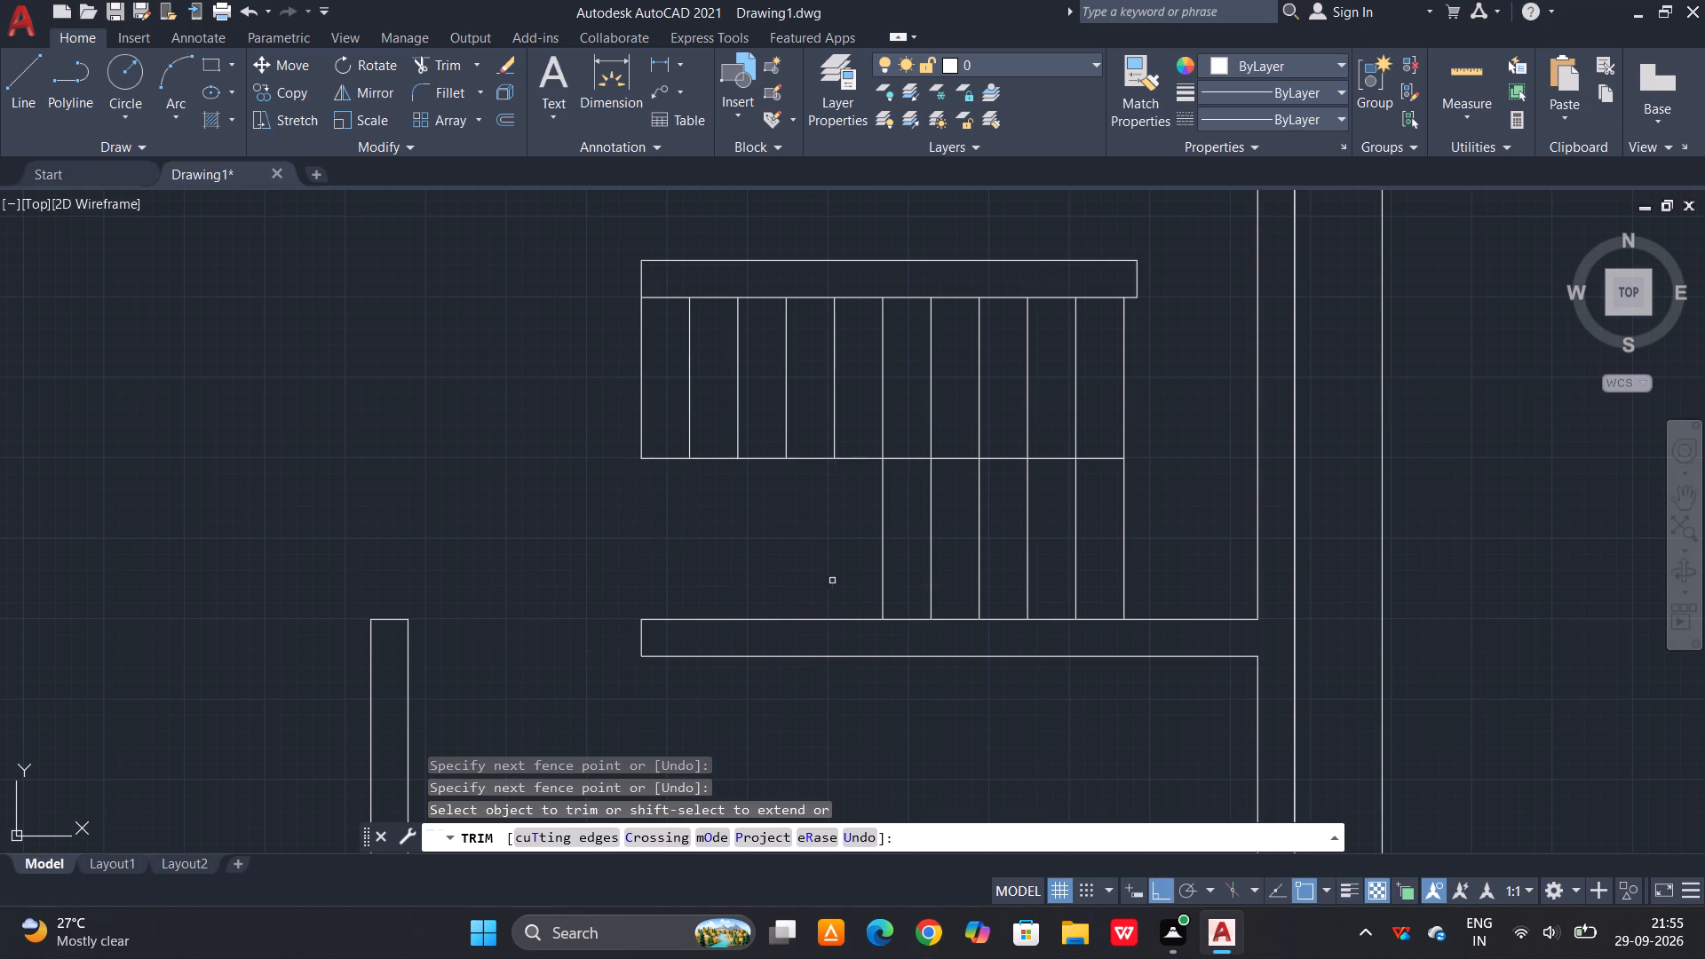
scroll(836, 577, down, 1)
key(Escape)
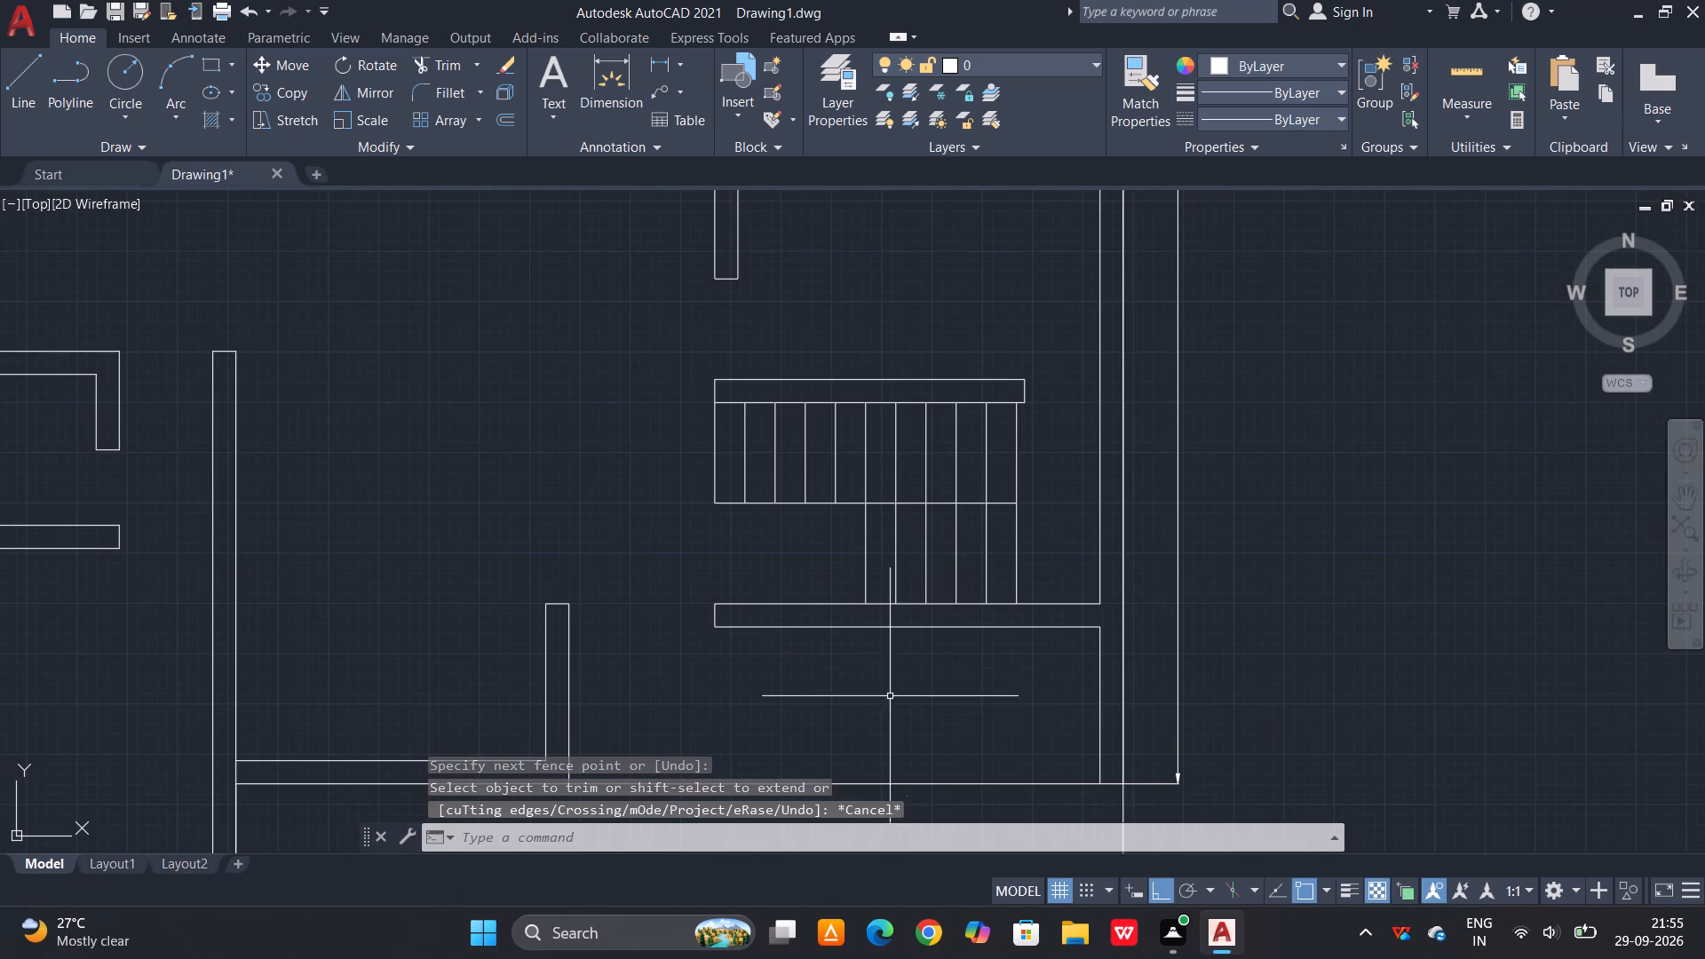
Trim the left exterior wall's inner line where the two short partitions of the lower-left rooms join it.
middle_drag(855, 718, 877, 594)
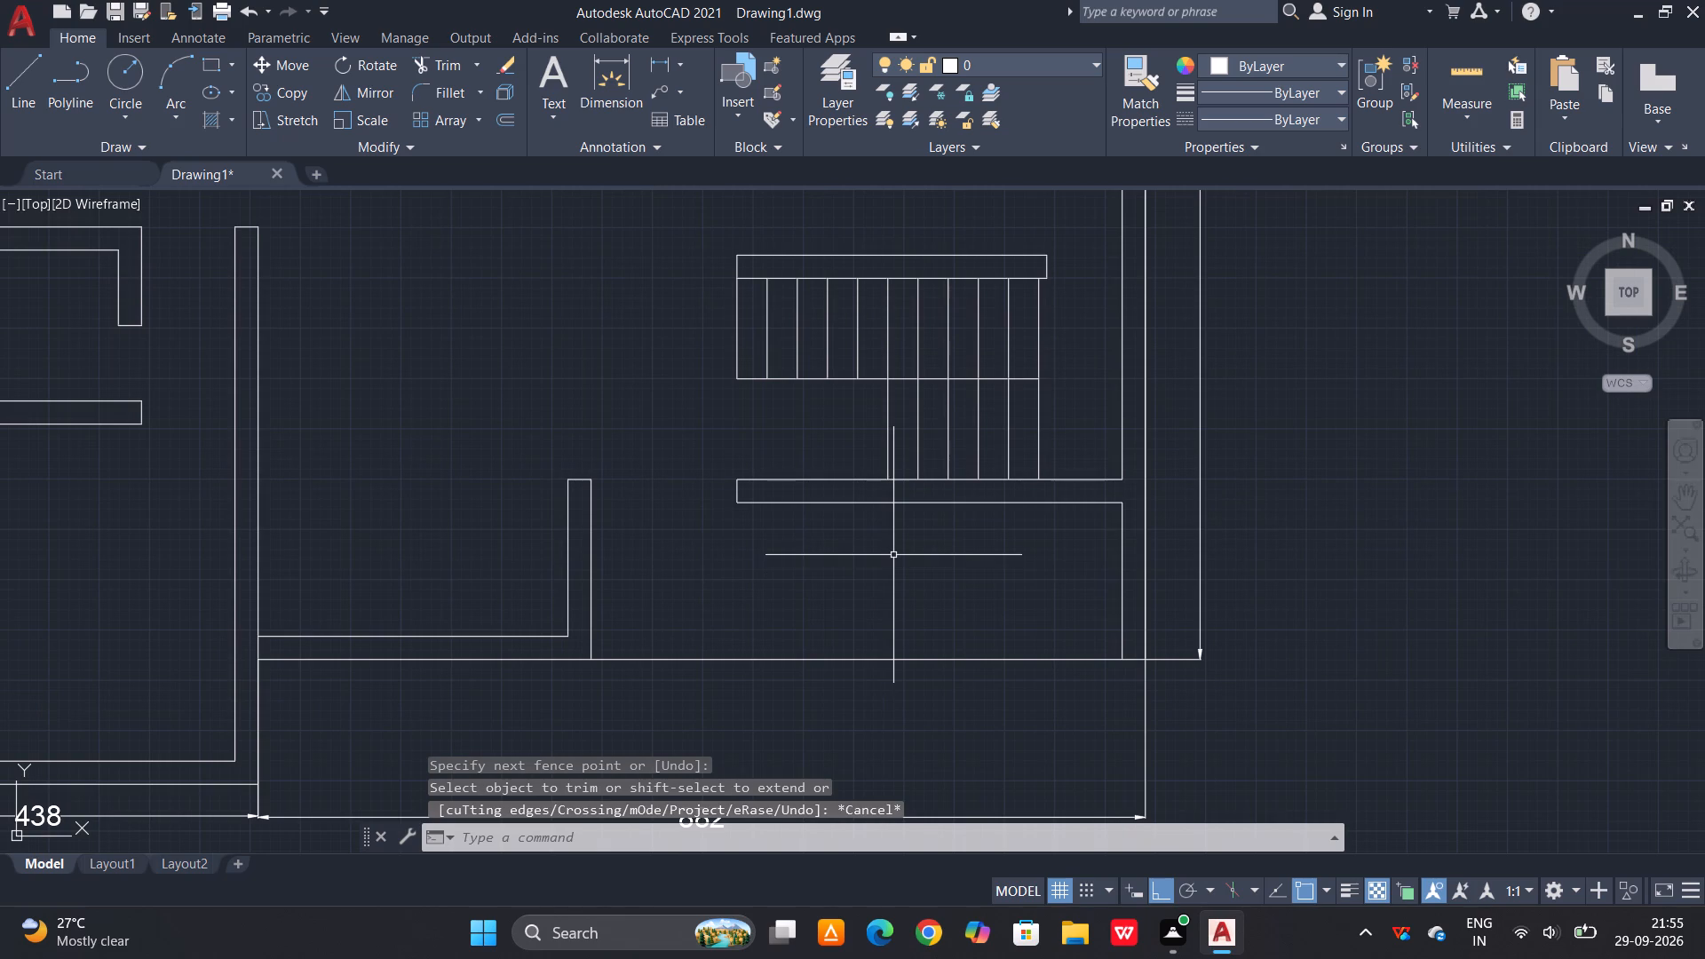
scroll(861, 505, down, 1)
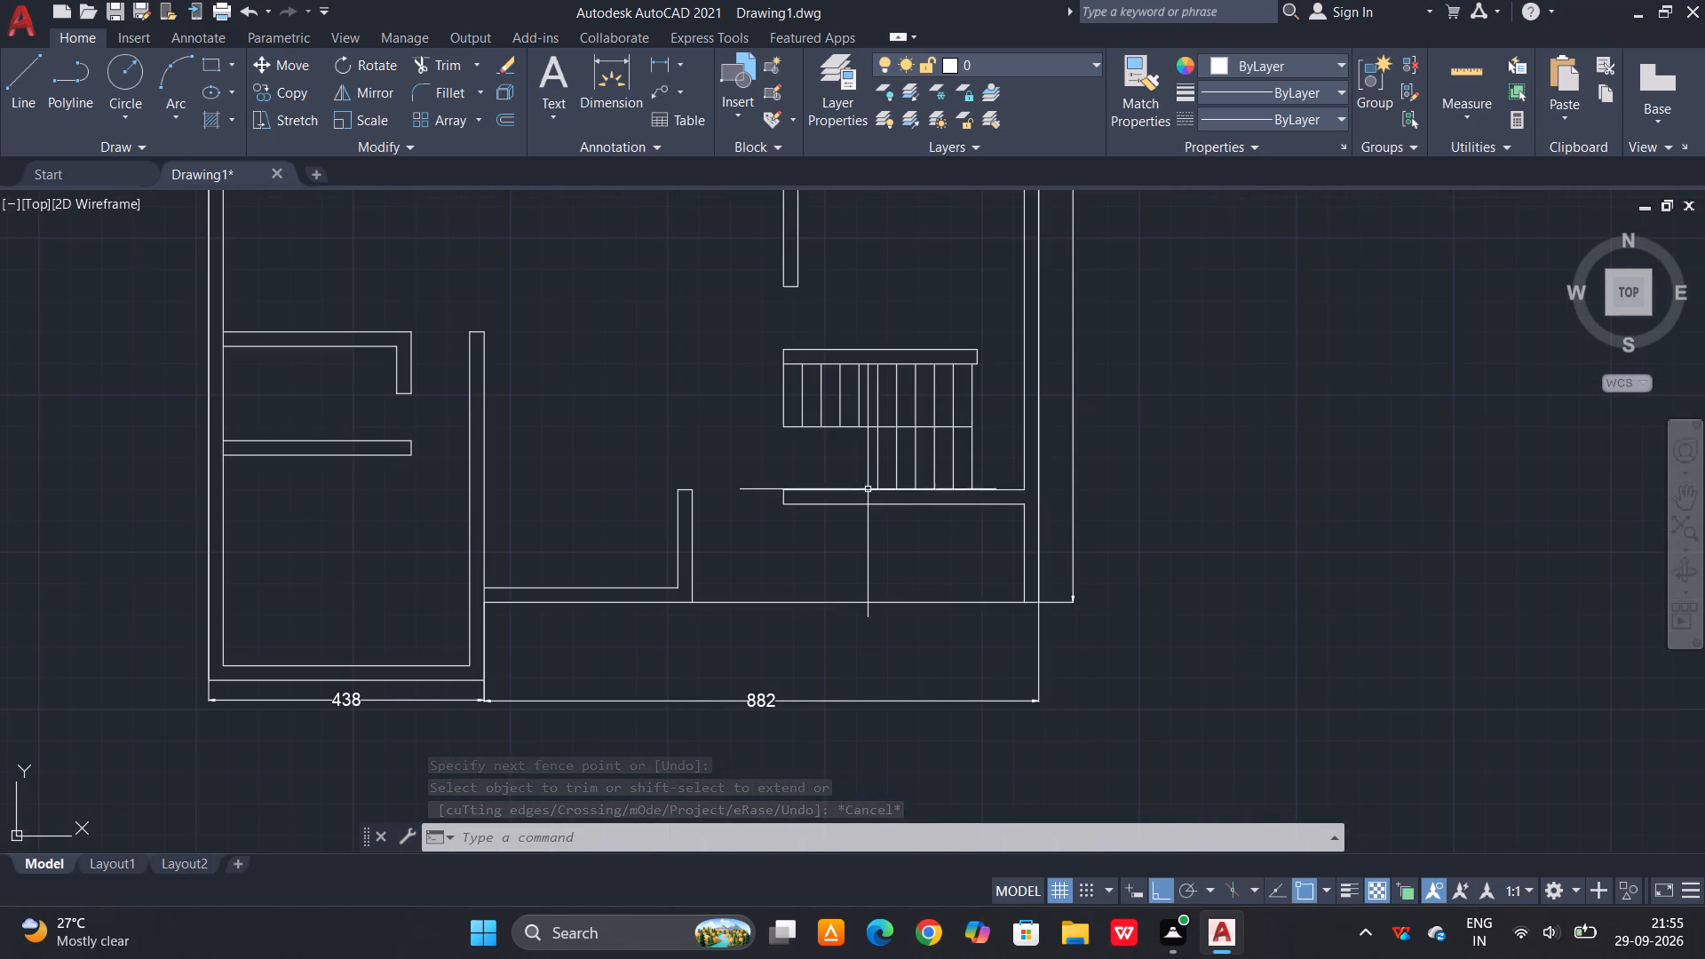
middle_drag(867, 491, 872, 627)
scroll(906, 514, down, 1)
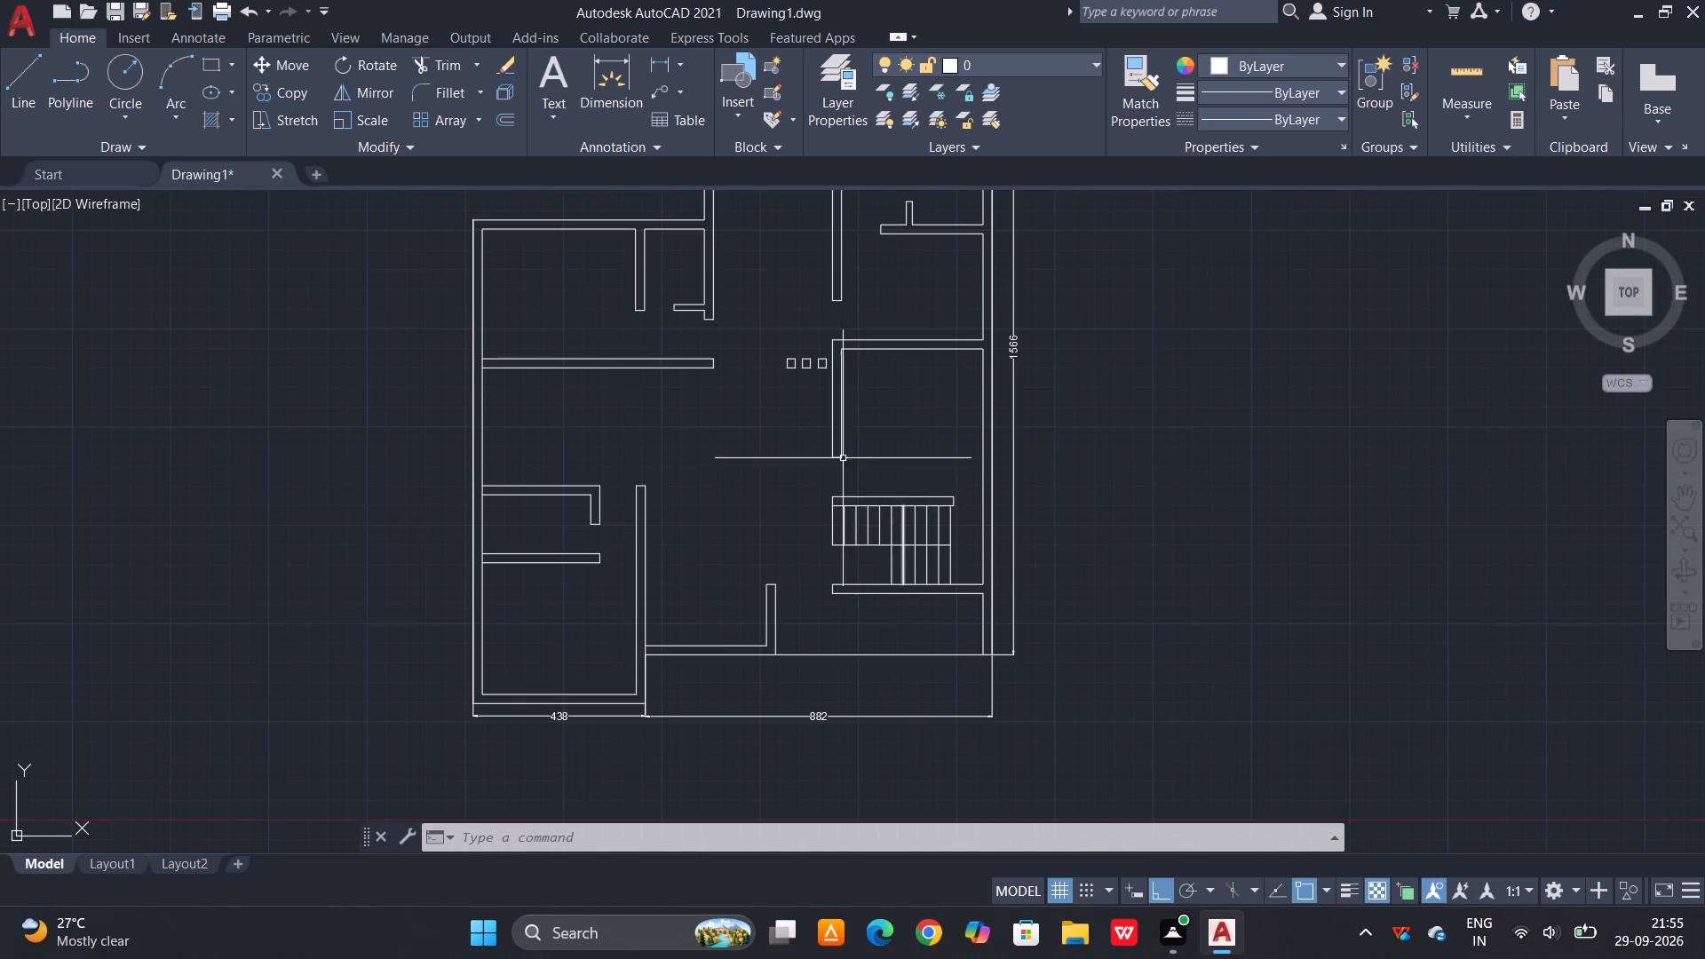
middle_drag(839, 467, 868, 685)
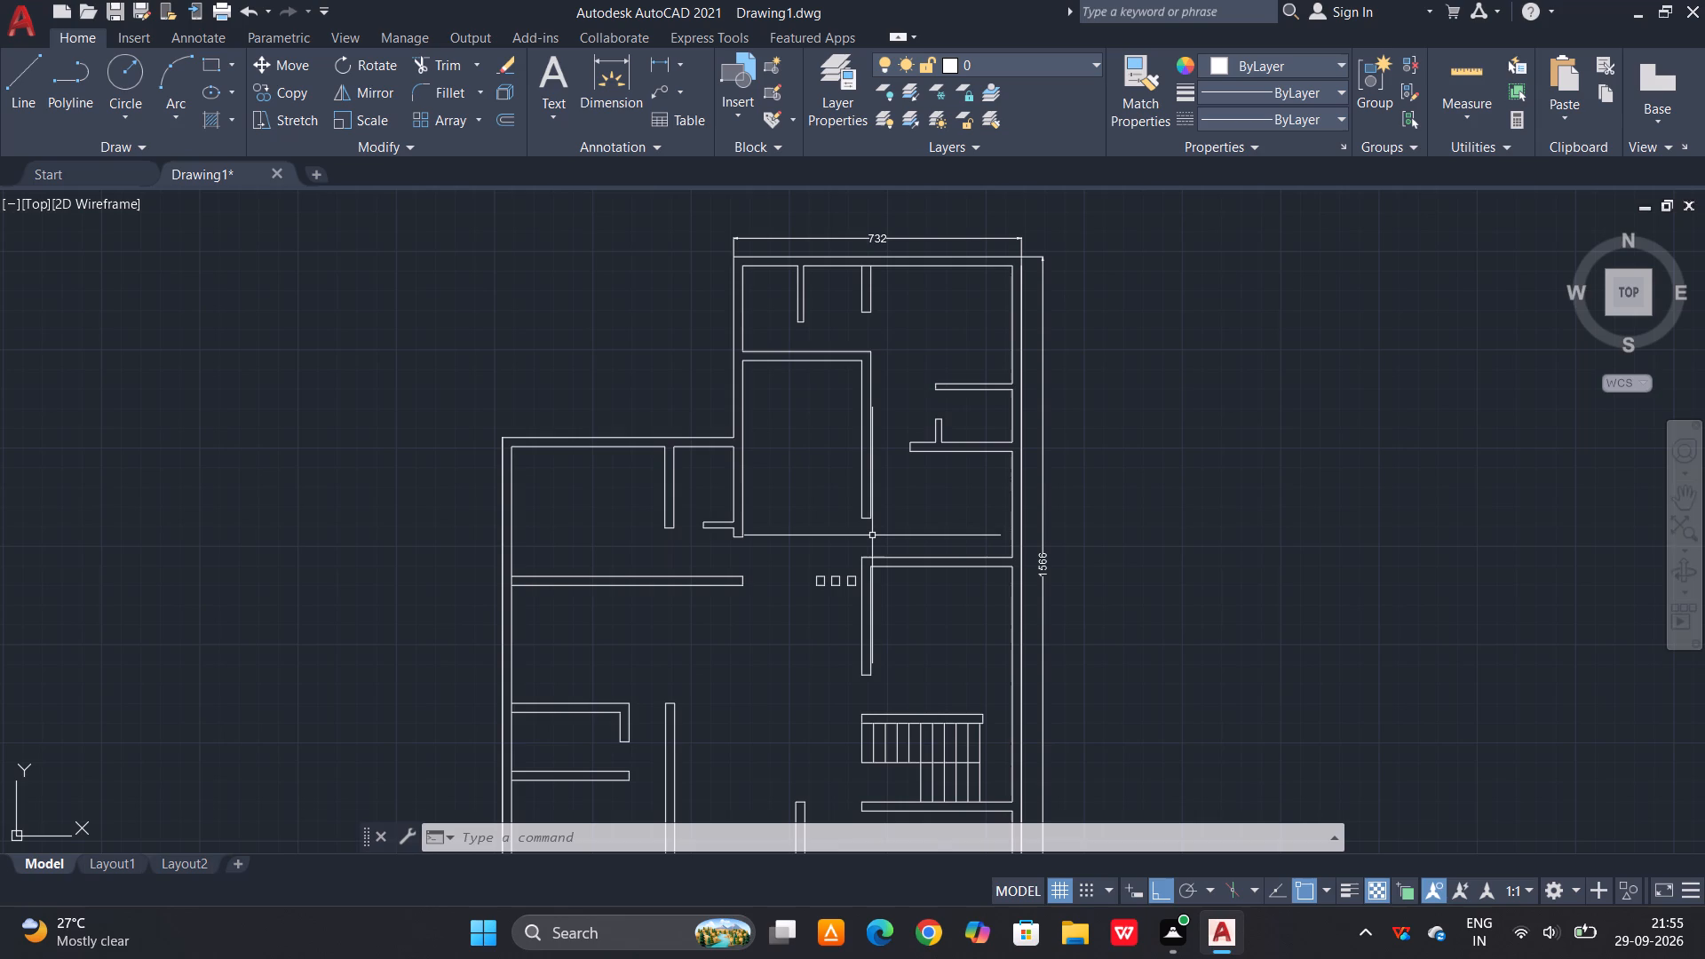
scroll(871, 477, down, 3)
scroll(777, 582, up, 2)
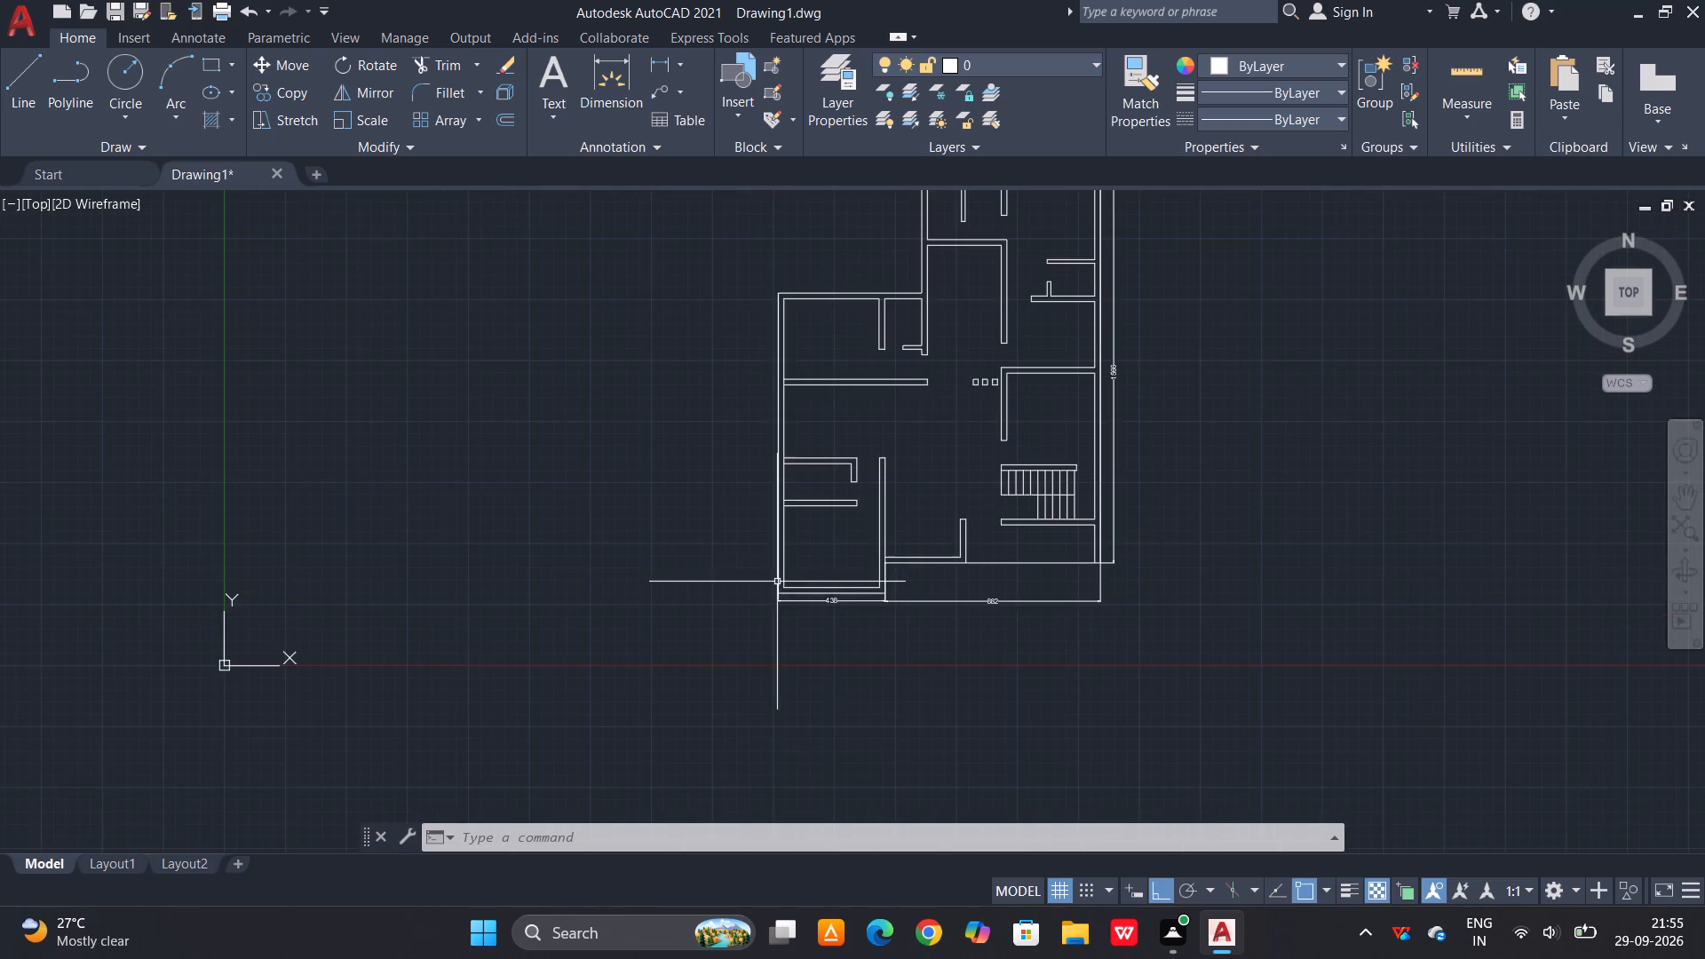
scroll(784, 546, up, 2)
key(Escape)
text(TR)
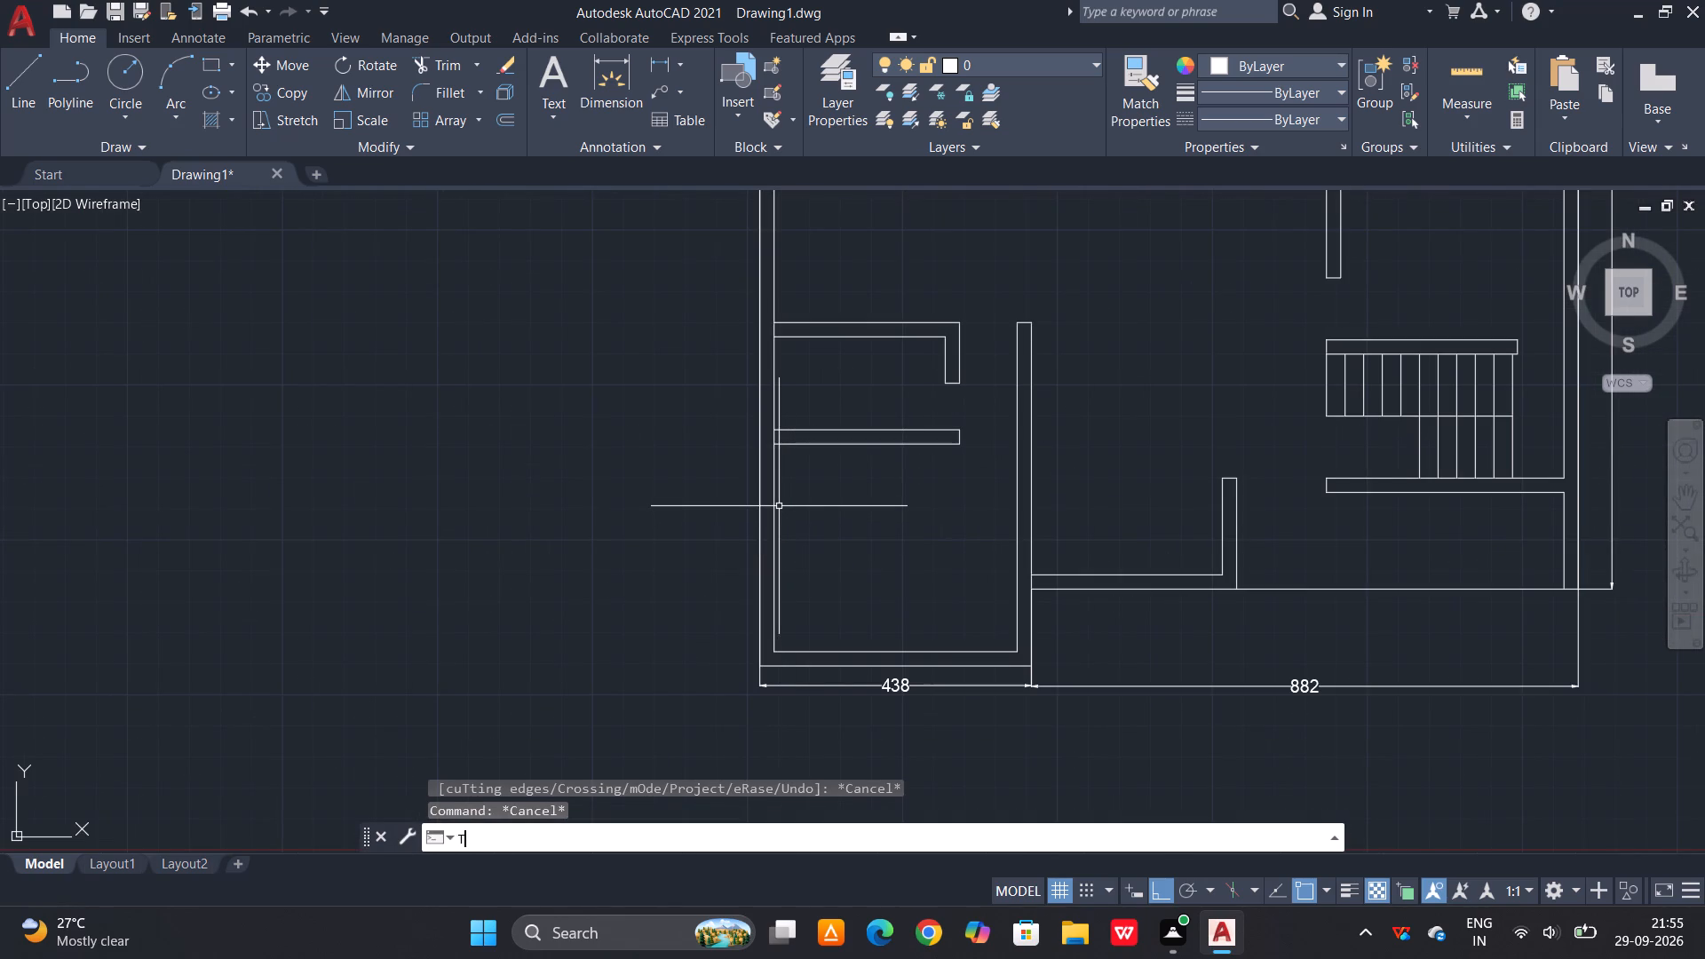
key(space)
key(space)
scroll(766, 461, up, 2)
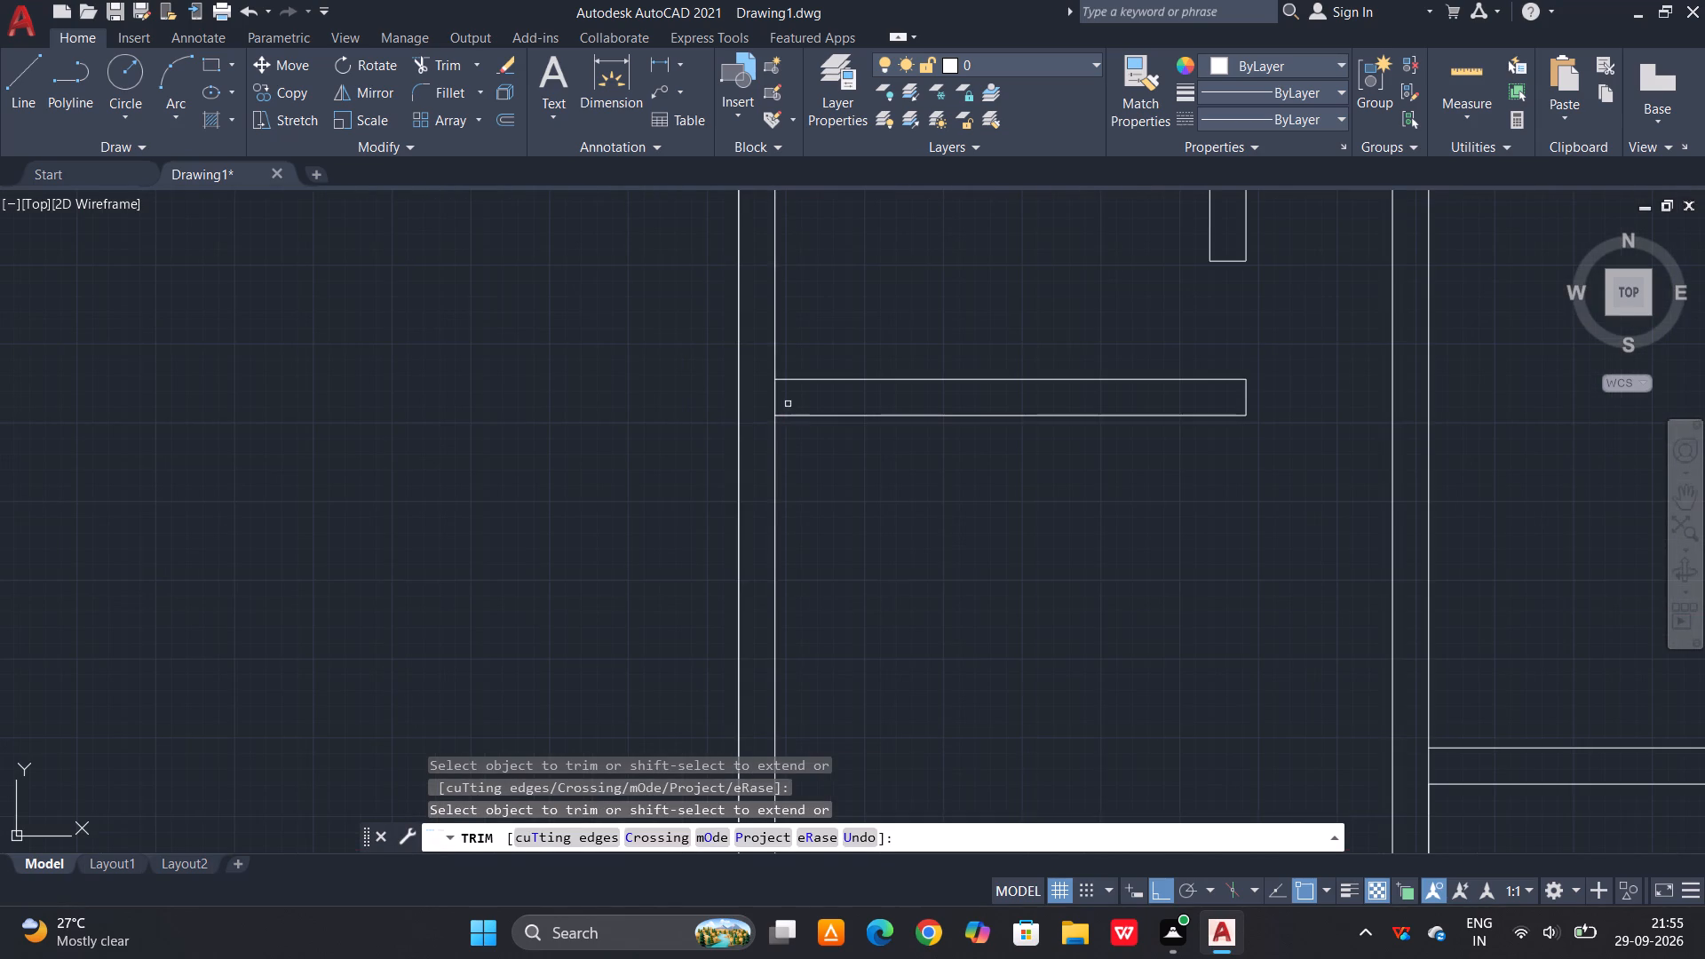
drag(788, 401, 780, 402)
click(752, 402)
scroll(834, 588, down, 3)
scroll(824, 496, up, 3)
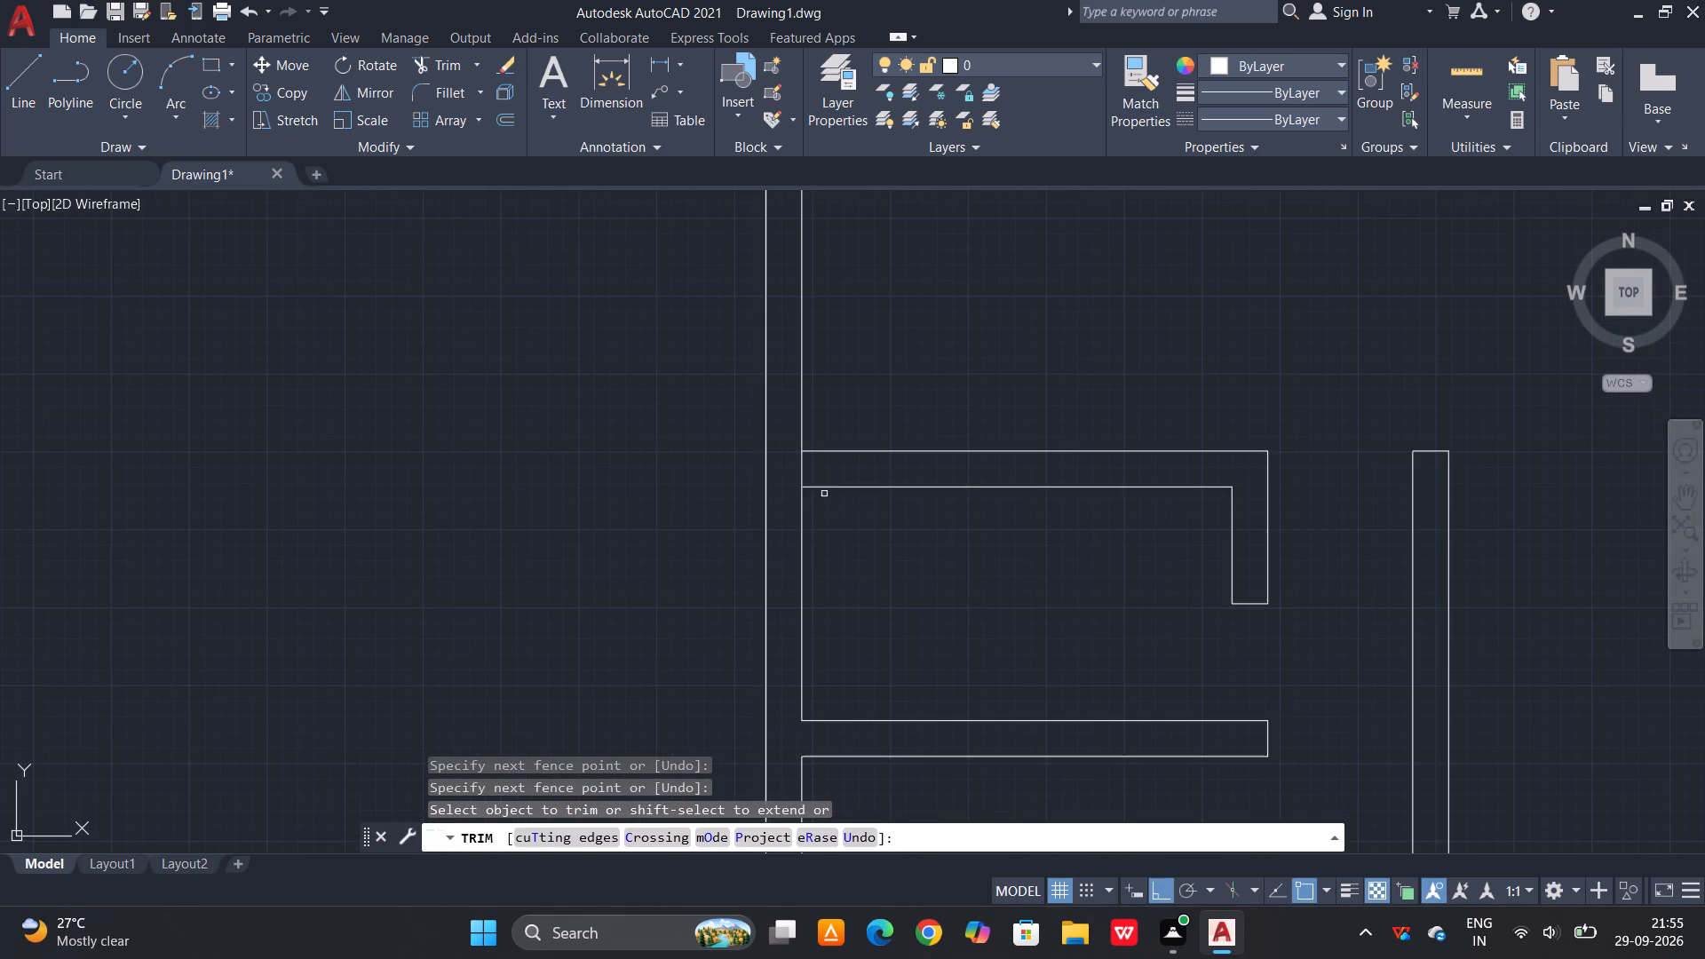
click(813, 476)
click(781, 475)
Trim the left exterior wall's inner line where the long horizontal partition below the upper-left room joins it.
scroll(875, 708, down, 2)
scroll(840, 434, up, 1)
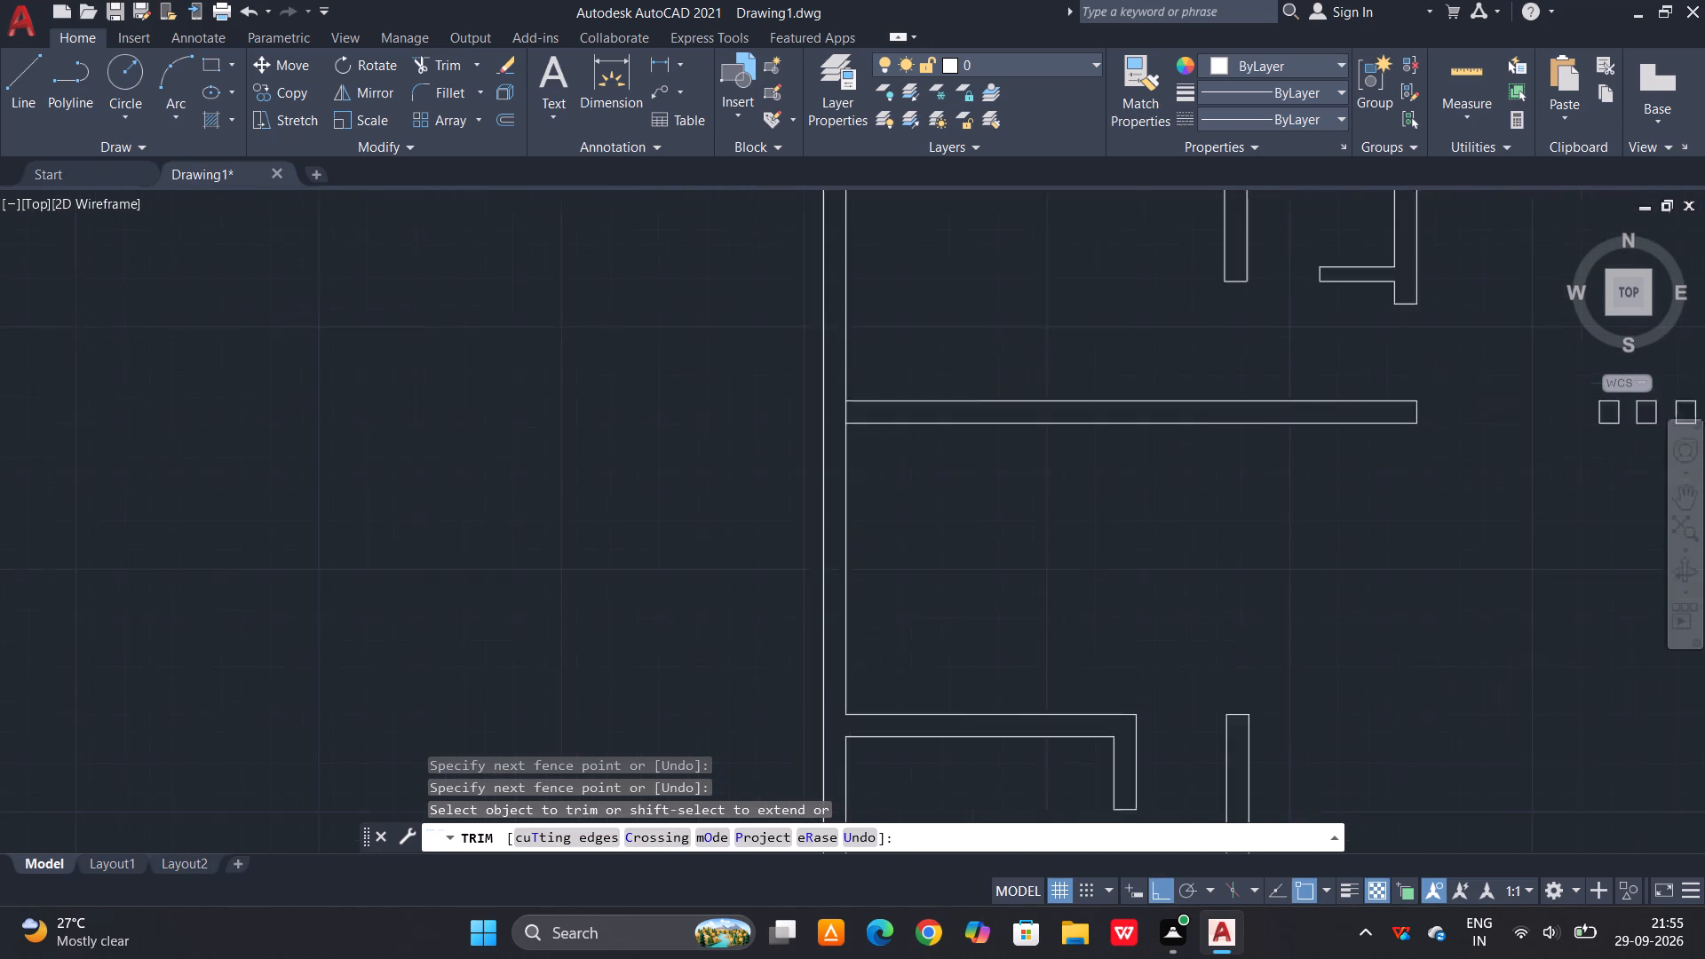
scroll(840, 434, up, 1)
click(850, 406)
click(830, 405)
scroll(868, 393, down, 4)
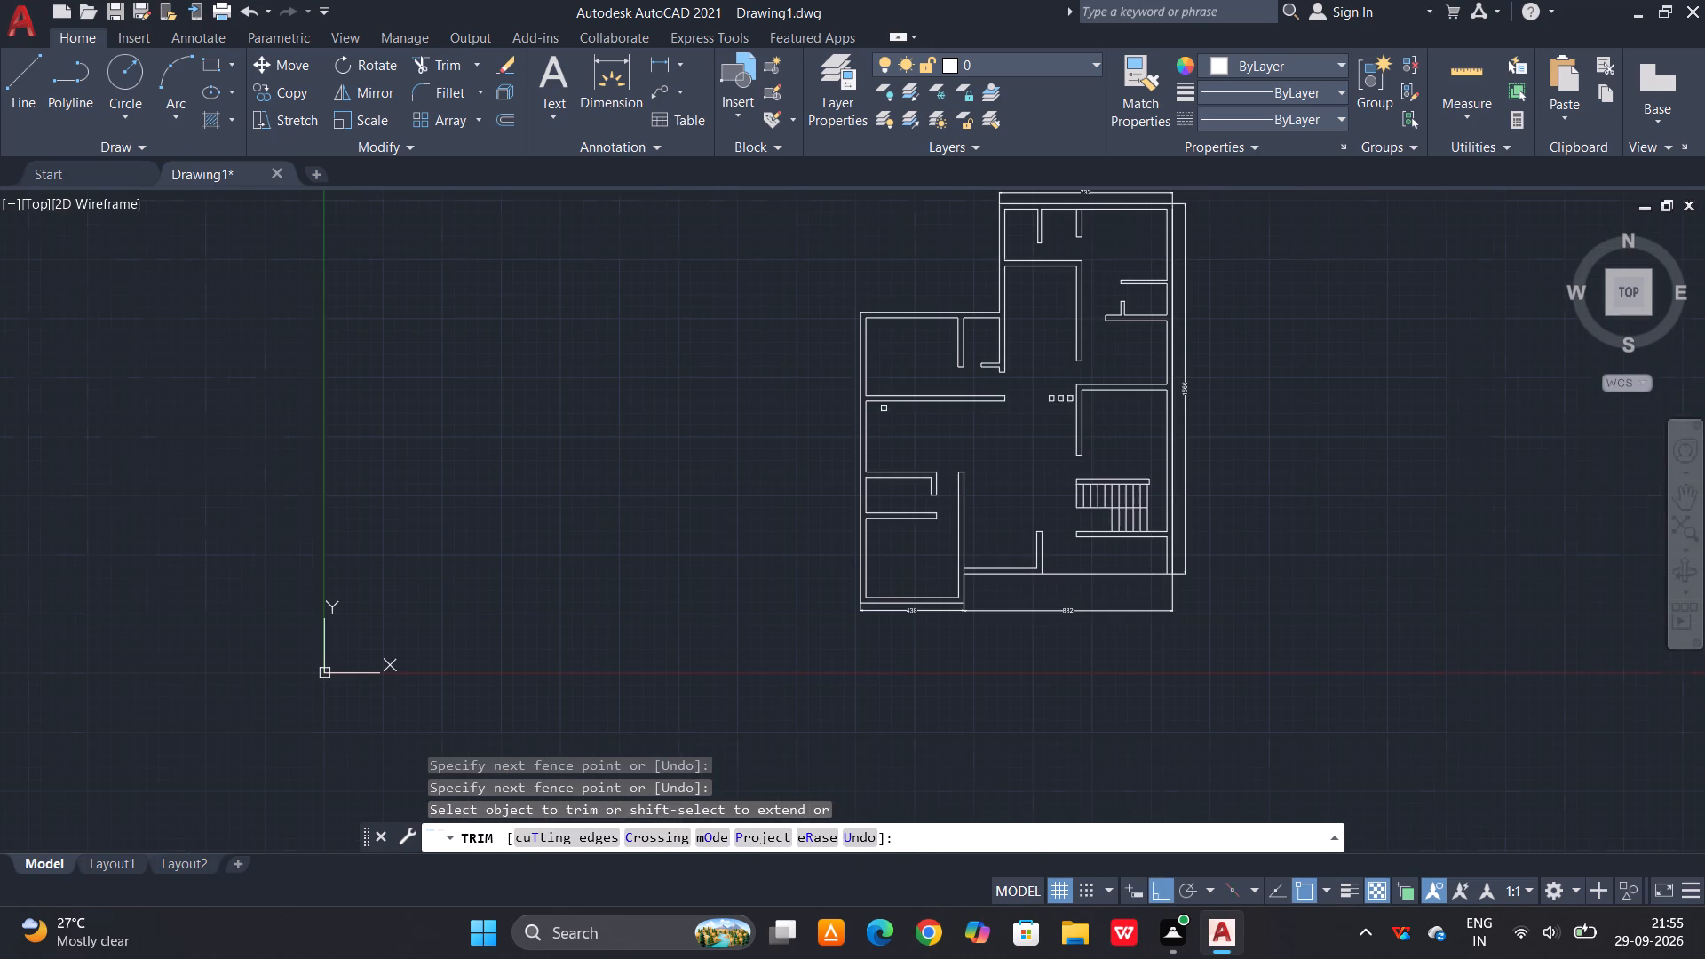
key(Escape)
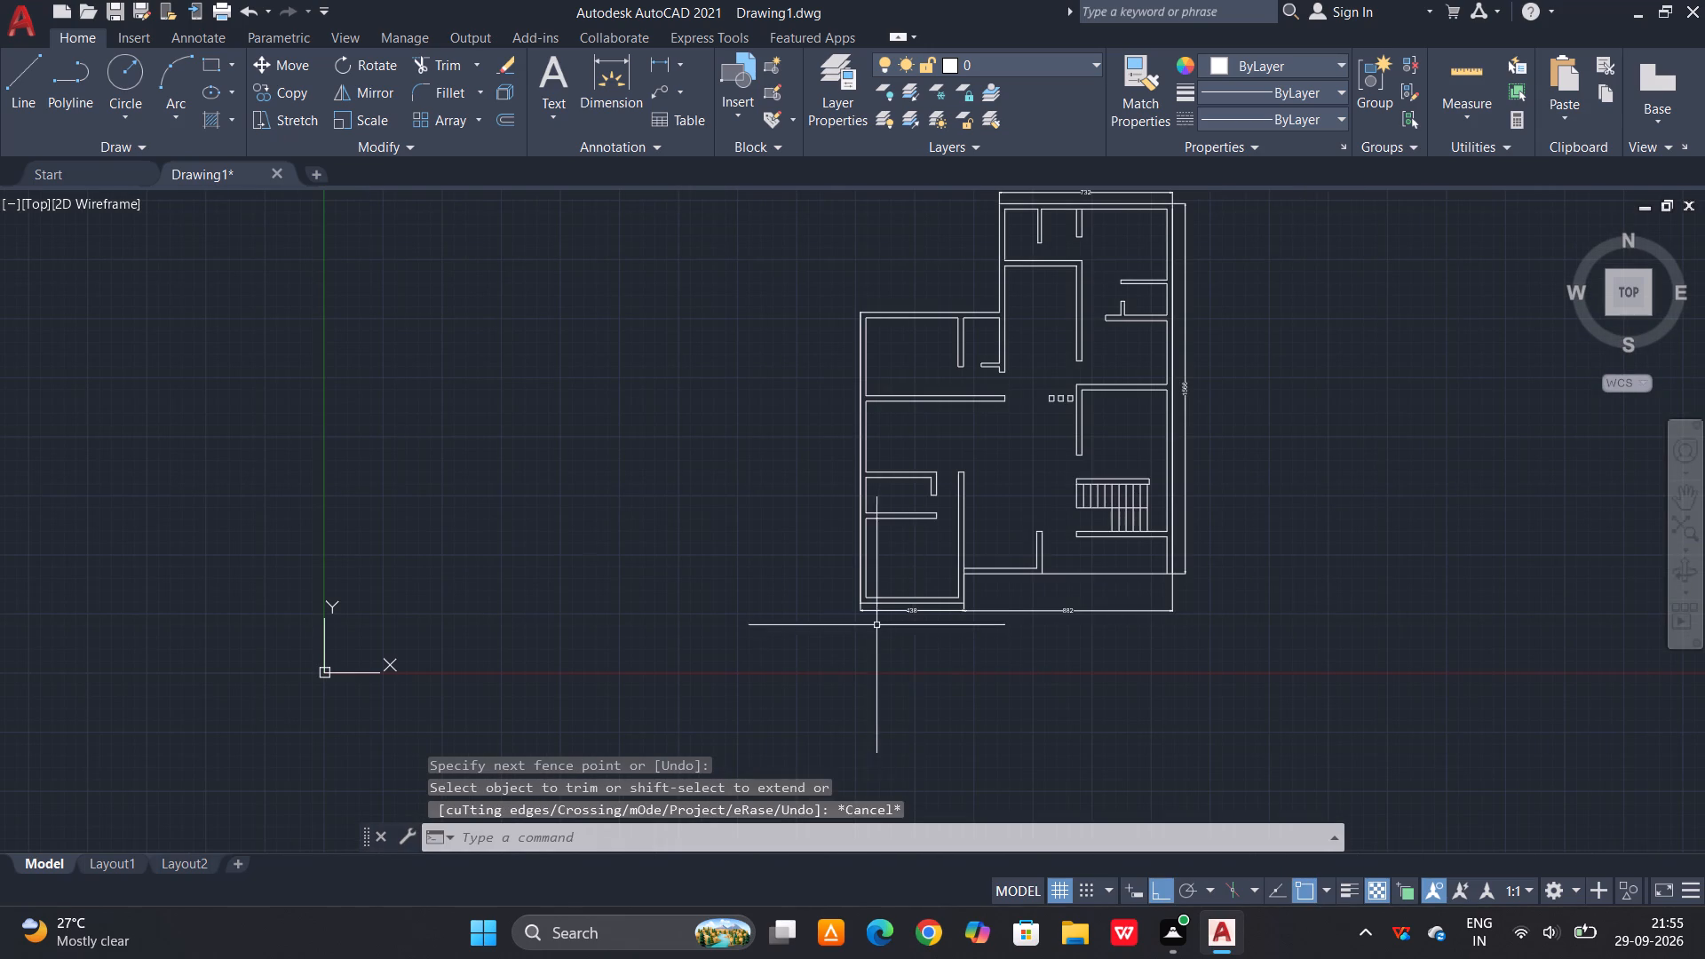
Draw short lines across the bottom and left walls of the lower-left room, at the midpoints of their inner faces.
scroll(881, 607, up, 2)
key(Escape)
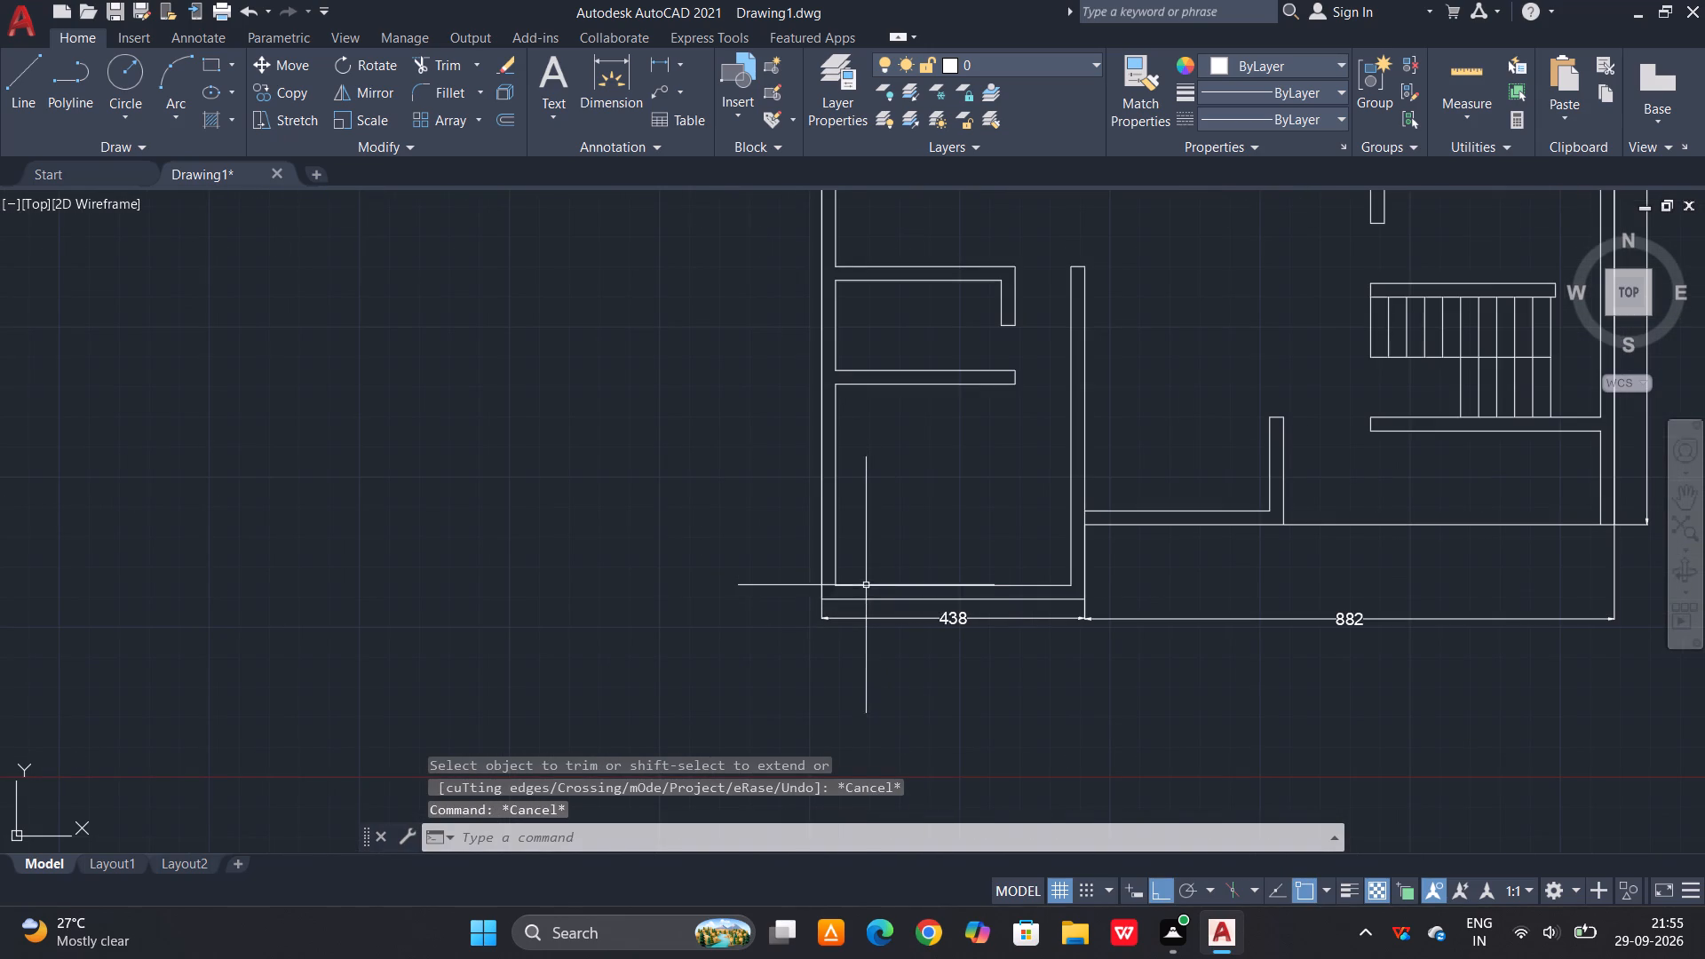
text(L)
key(space)
scroll(946, 600, up, 2)
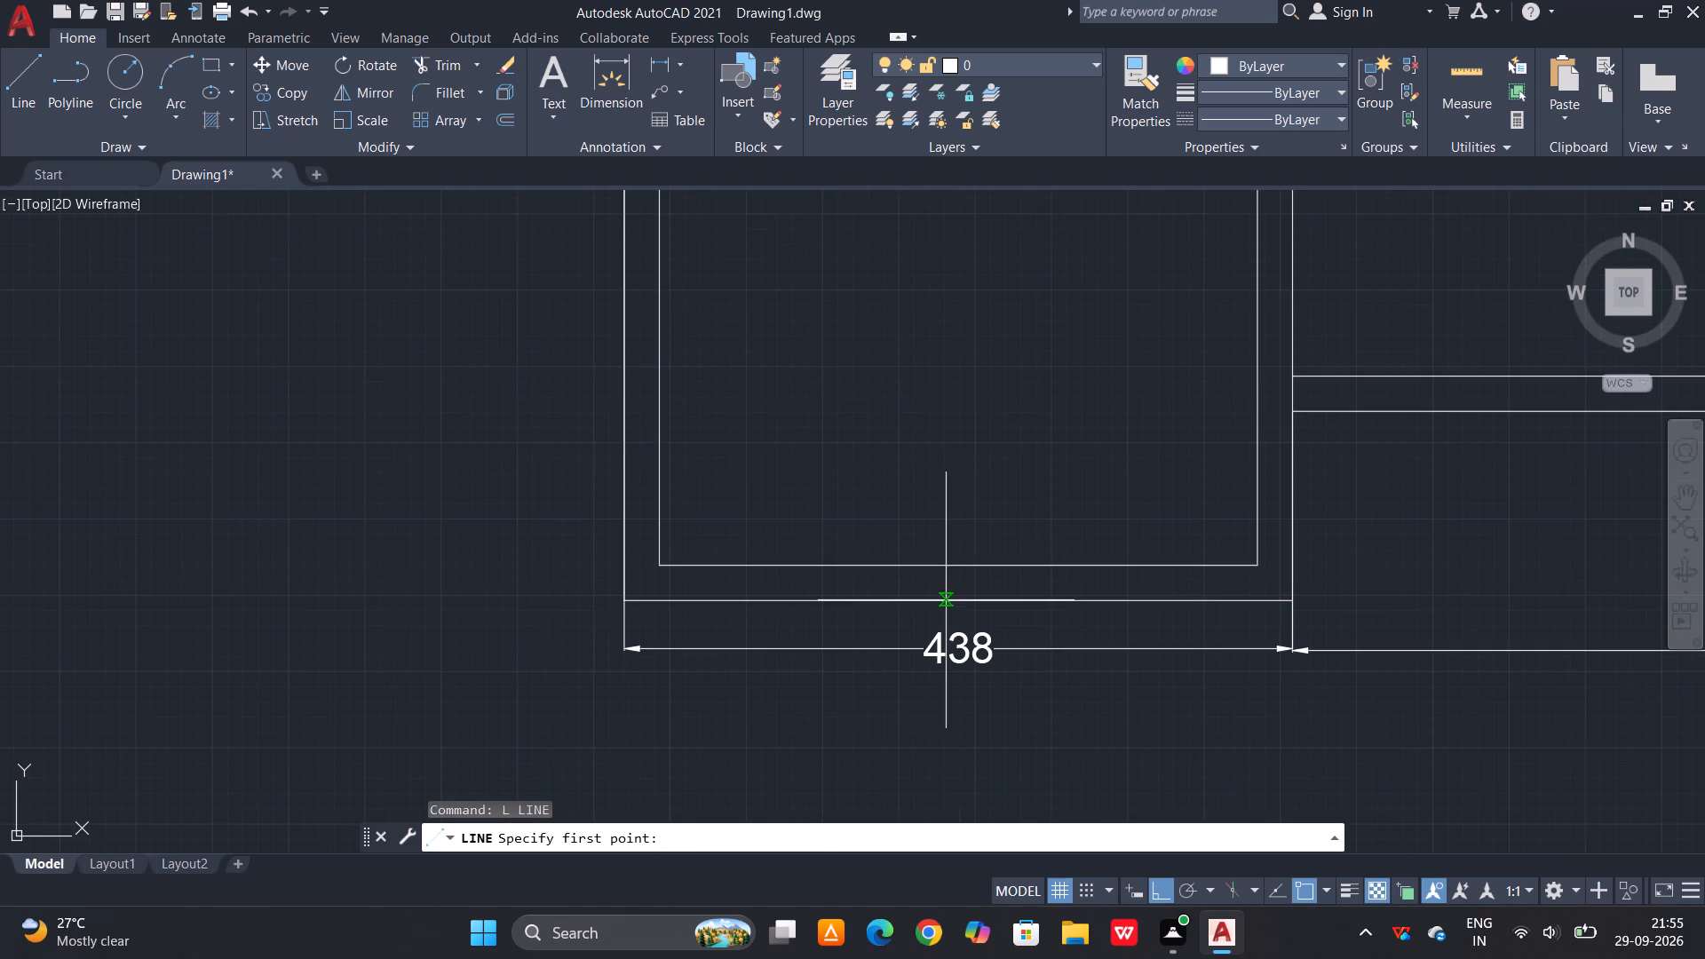
click(956, 564)
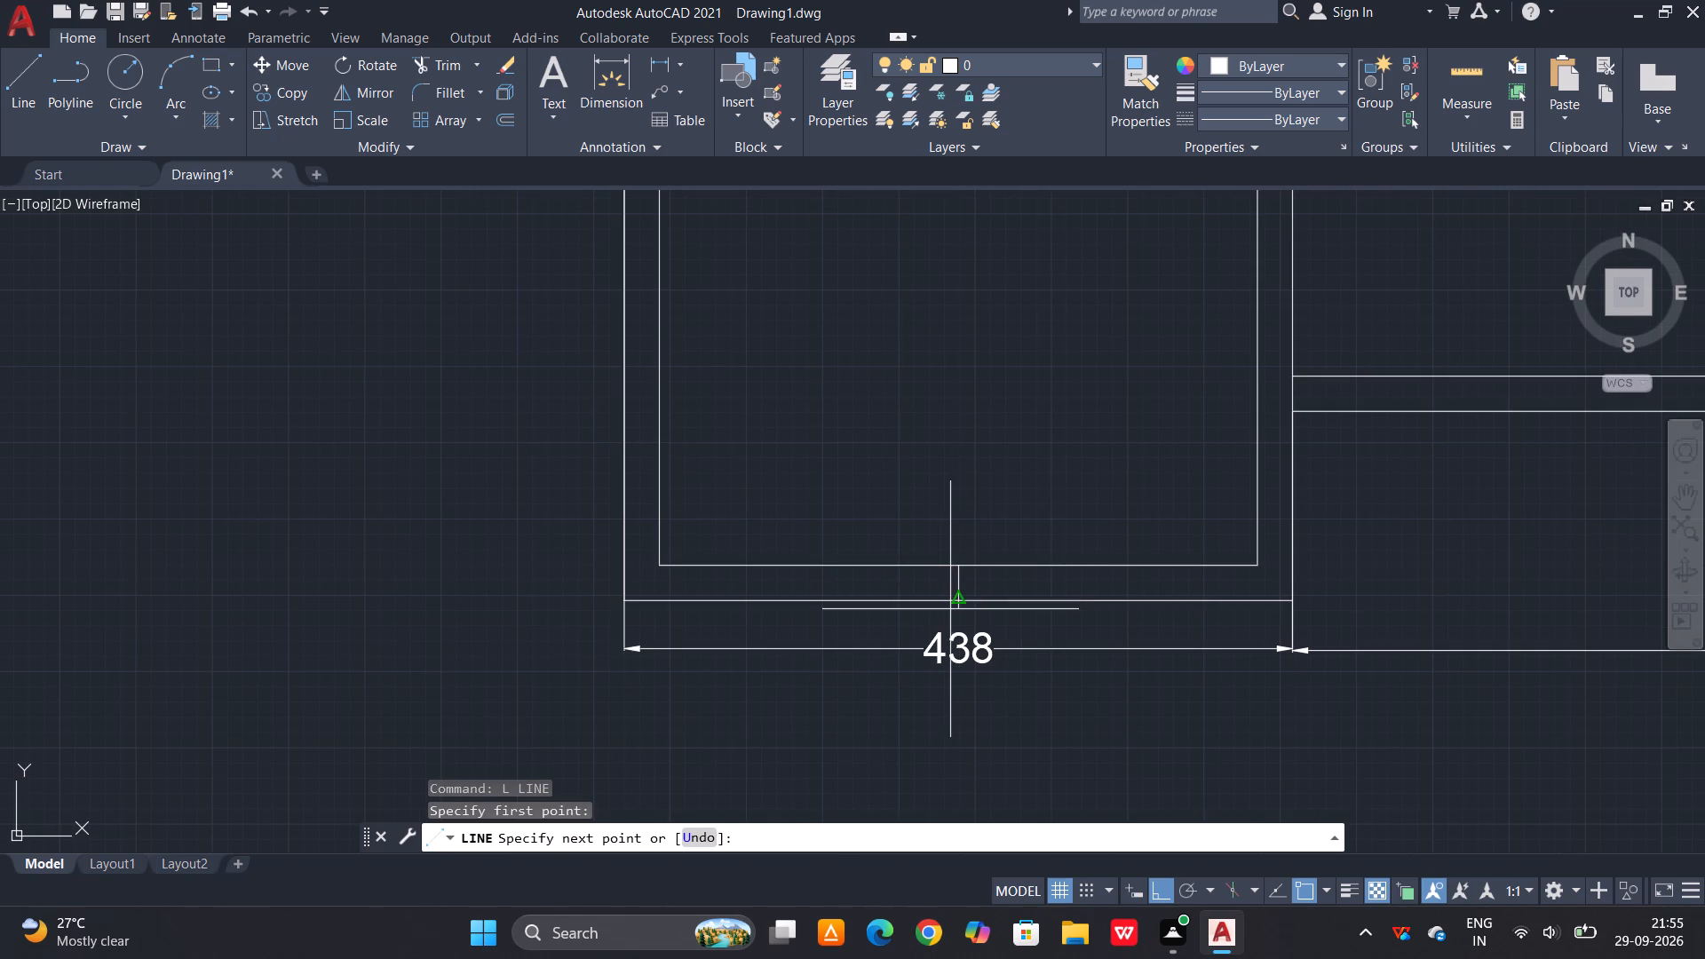
click(956, 598)
key(space)
scroll(940, 627, down, 2)
key(space)
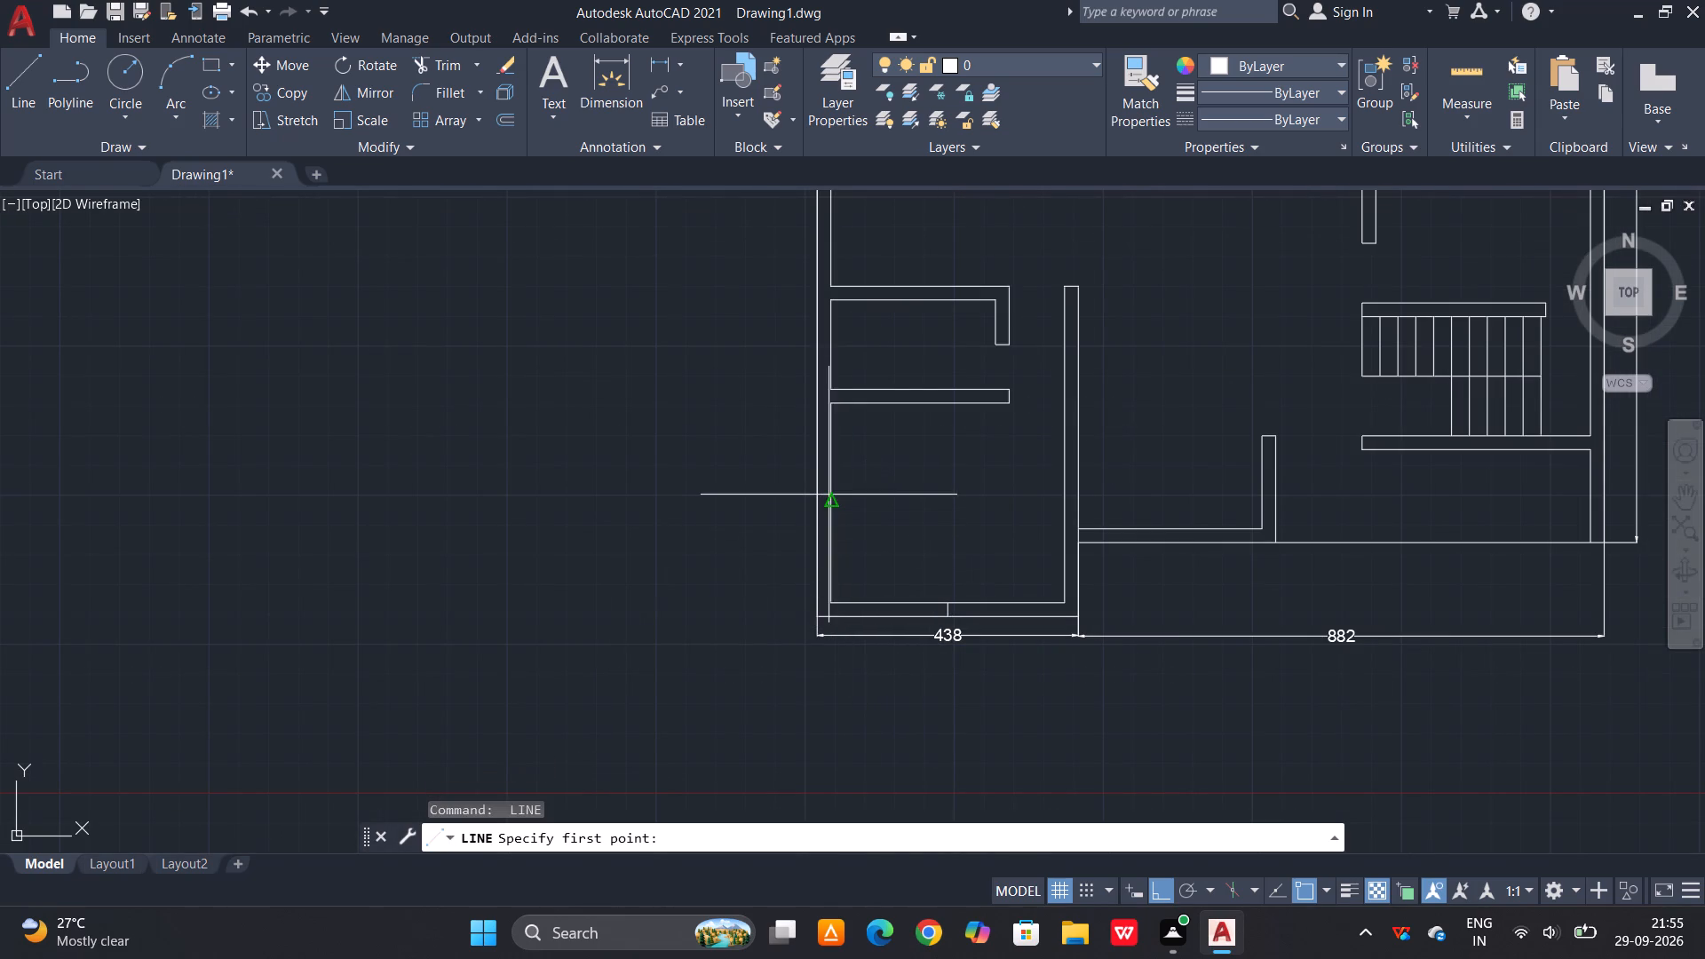
click(831, 502)
click(812, 502)
key(space)
Draw a short line across the left exterior wall midway between the two short partitions.
scroll(929, 559, down, 2)
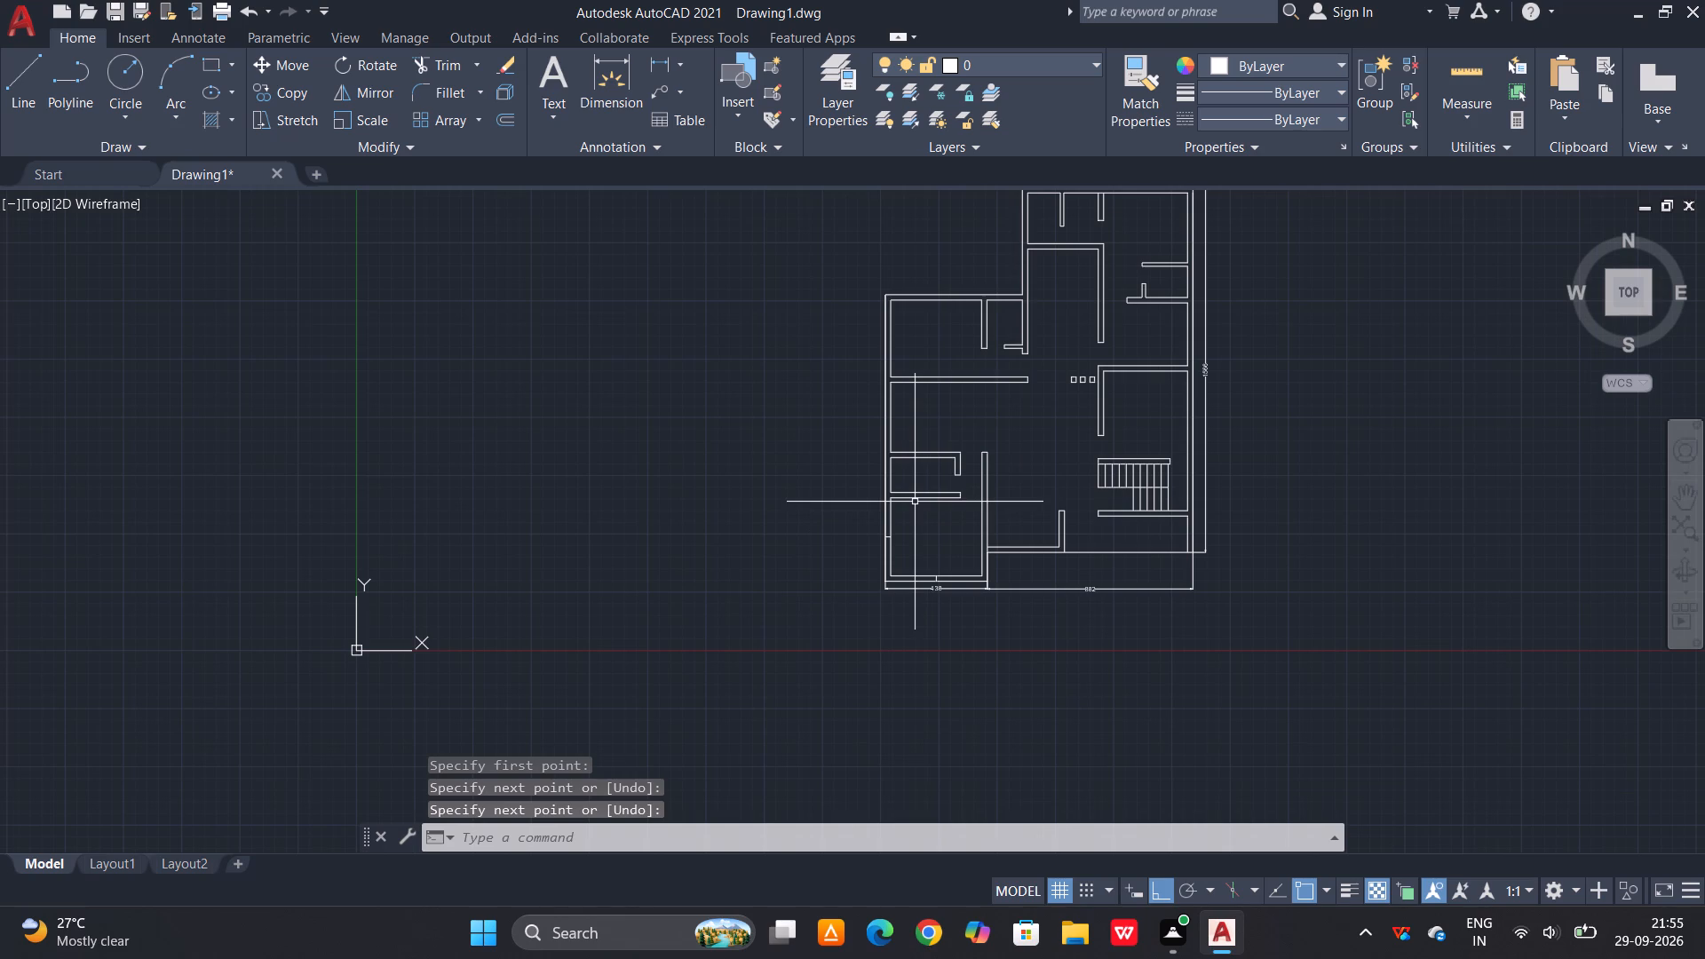
middle_drag(914, 506, 914, 679)
scroll(911, 607, up, 2)
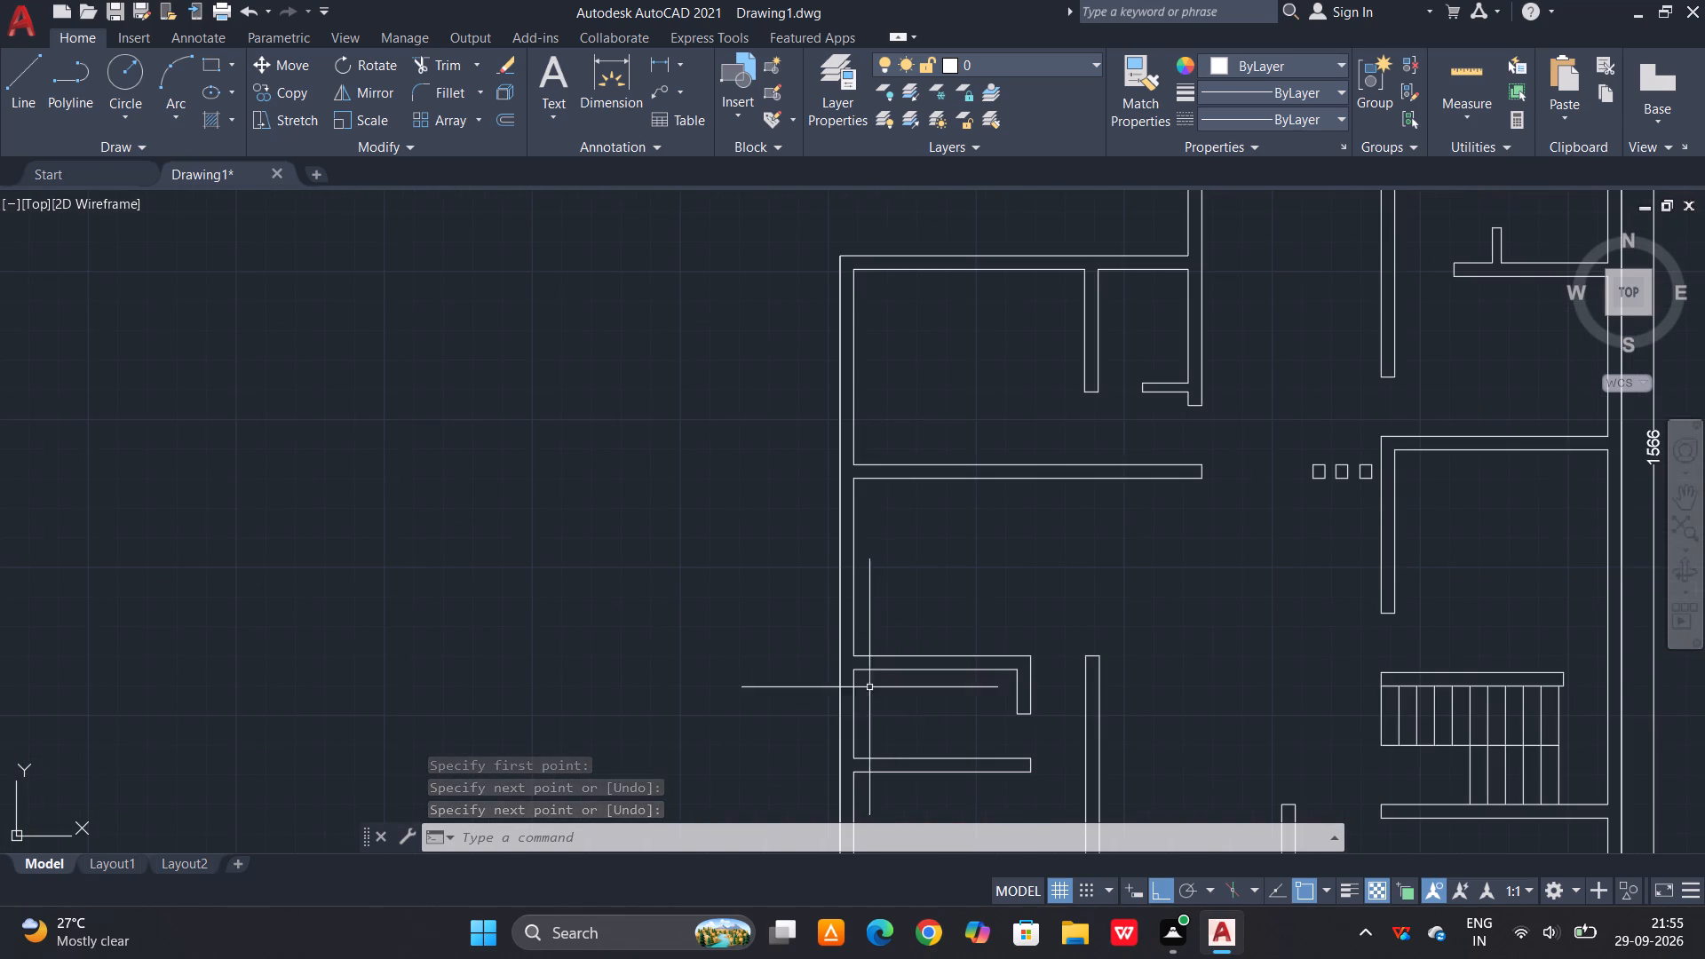
key(space)
scroll(852, 725, up, 2)
click(849, 707)
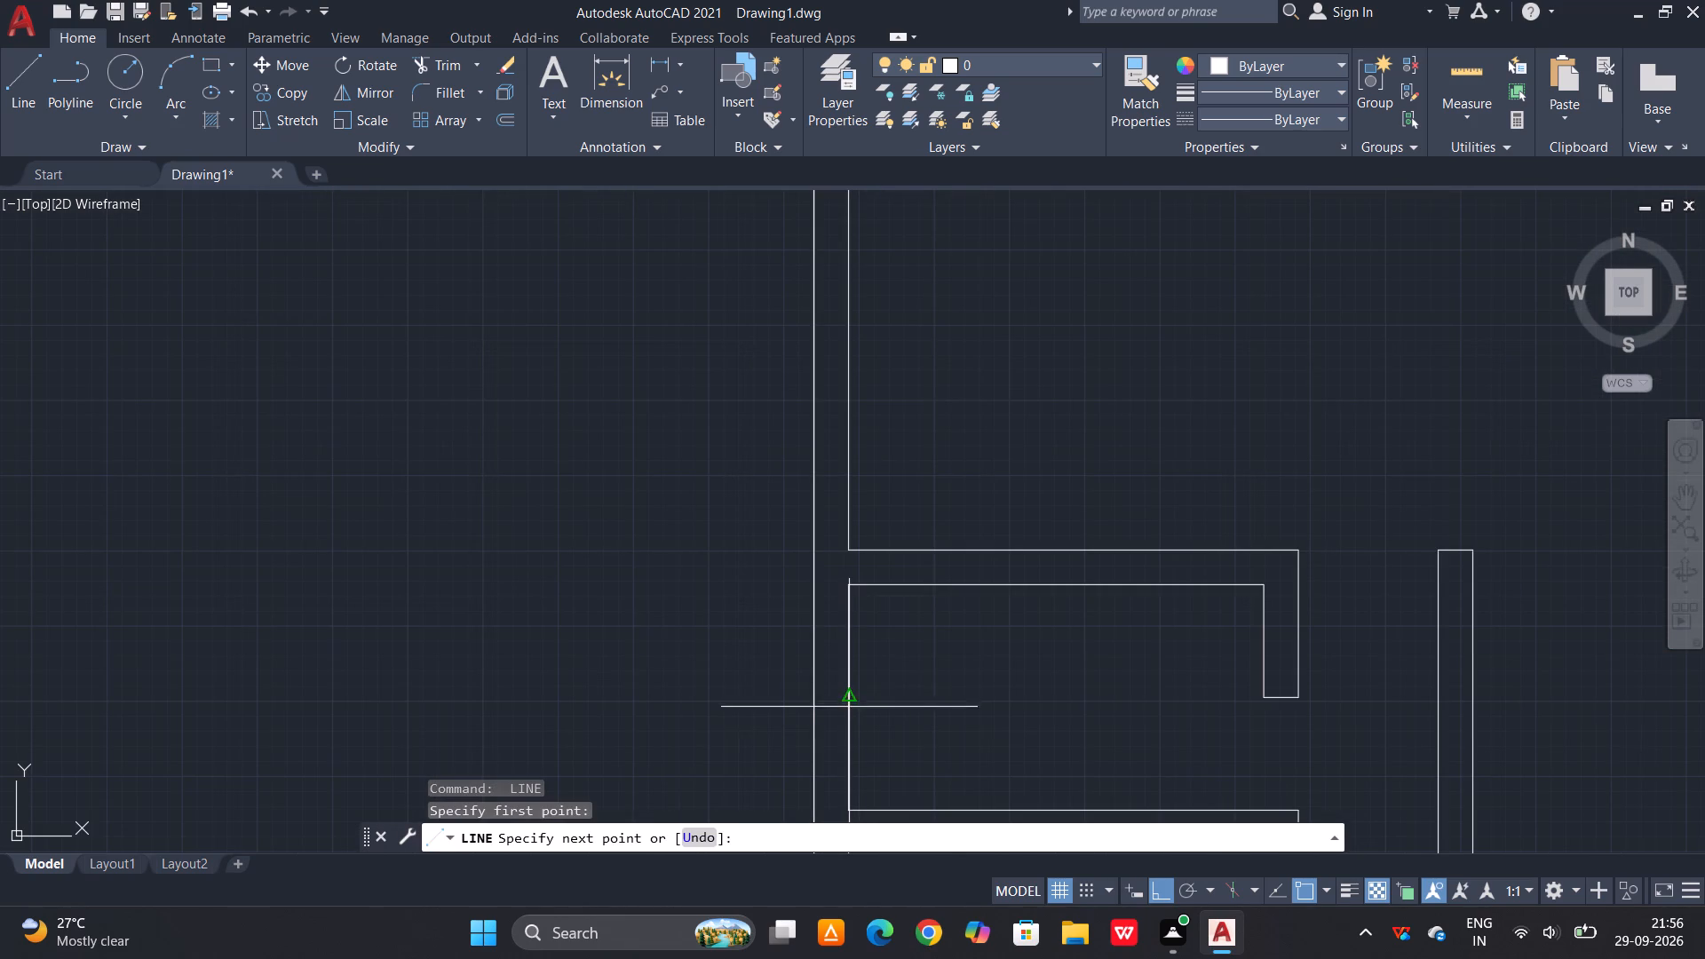
click(809, 701)
key(space)
Draw a short line across the left exterior wall midway between the long partition and the upper short partition.
scroll(872, 685, down, 1)
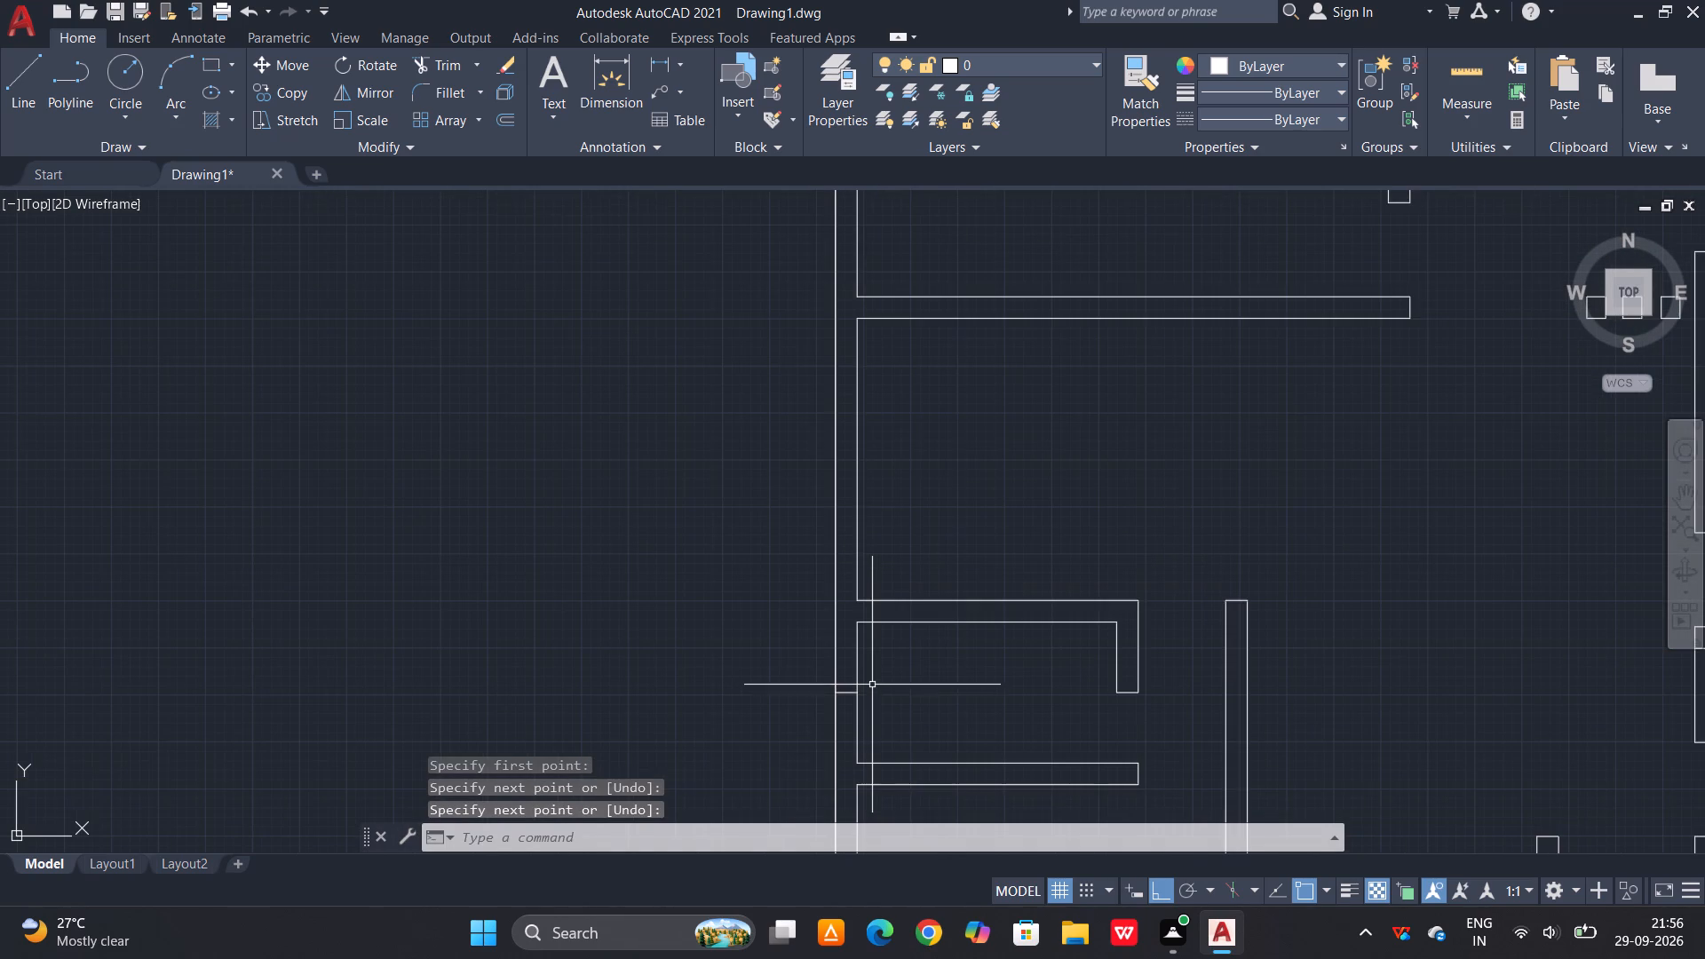
scroll(882, 669, down, 1)
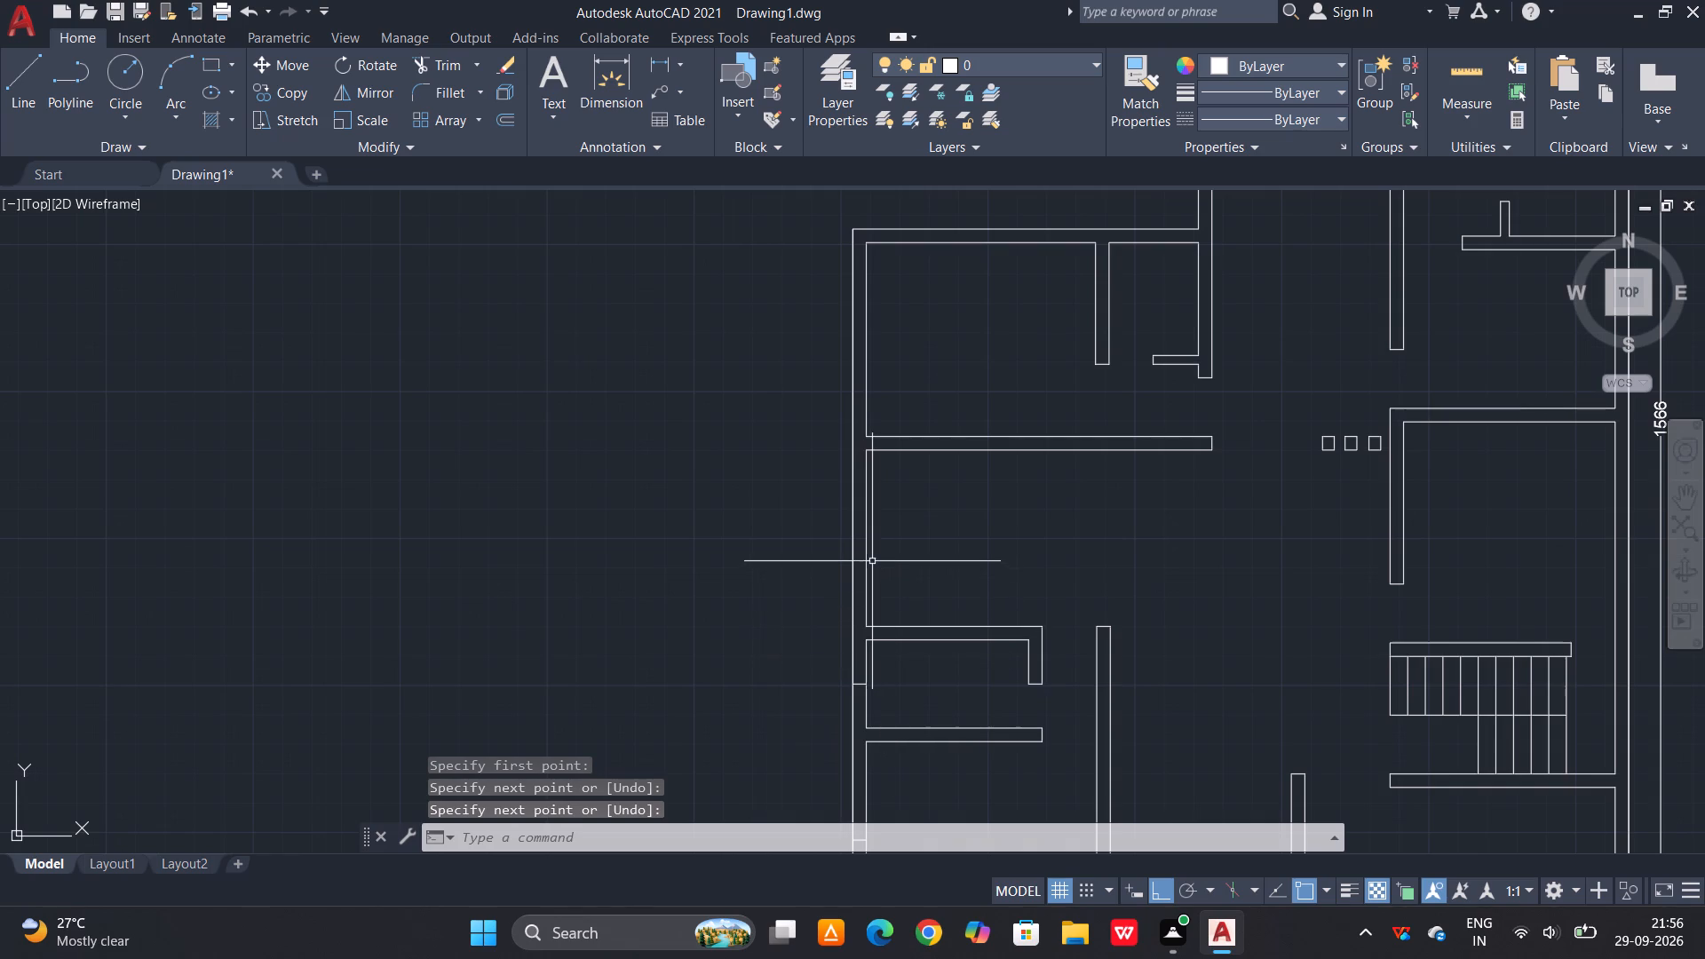
key(space)
scroll(868, 556, up, 1)
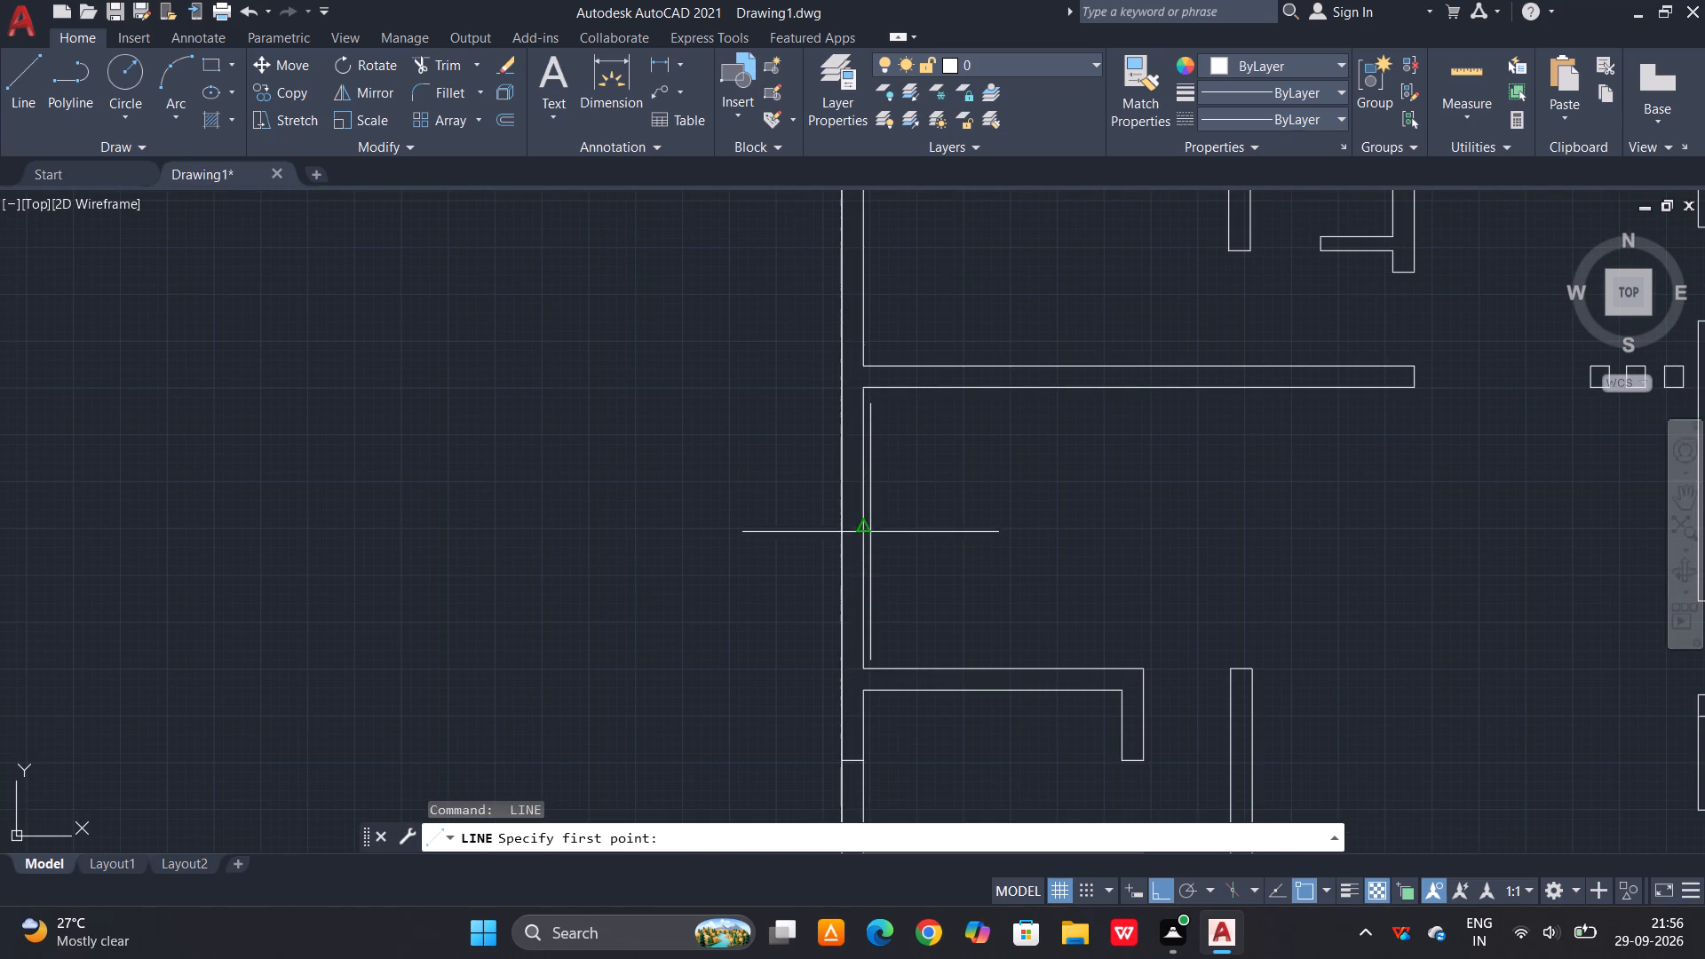
click(861, 530)
click(847, 533)
key(space)
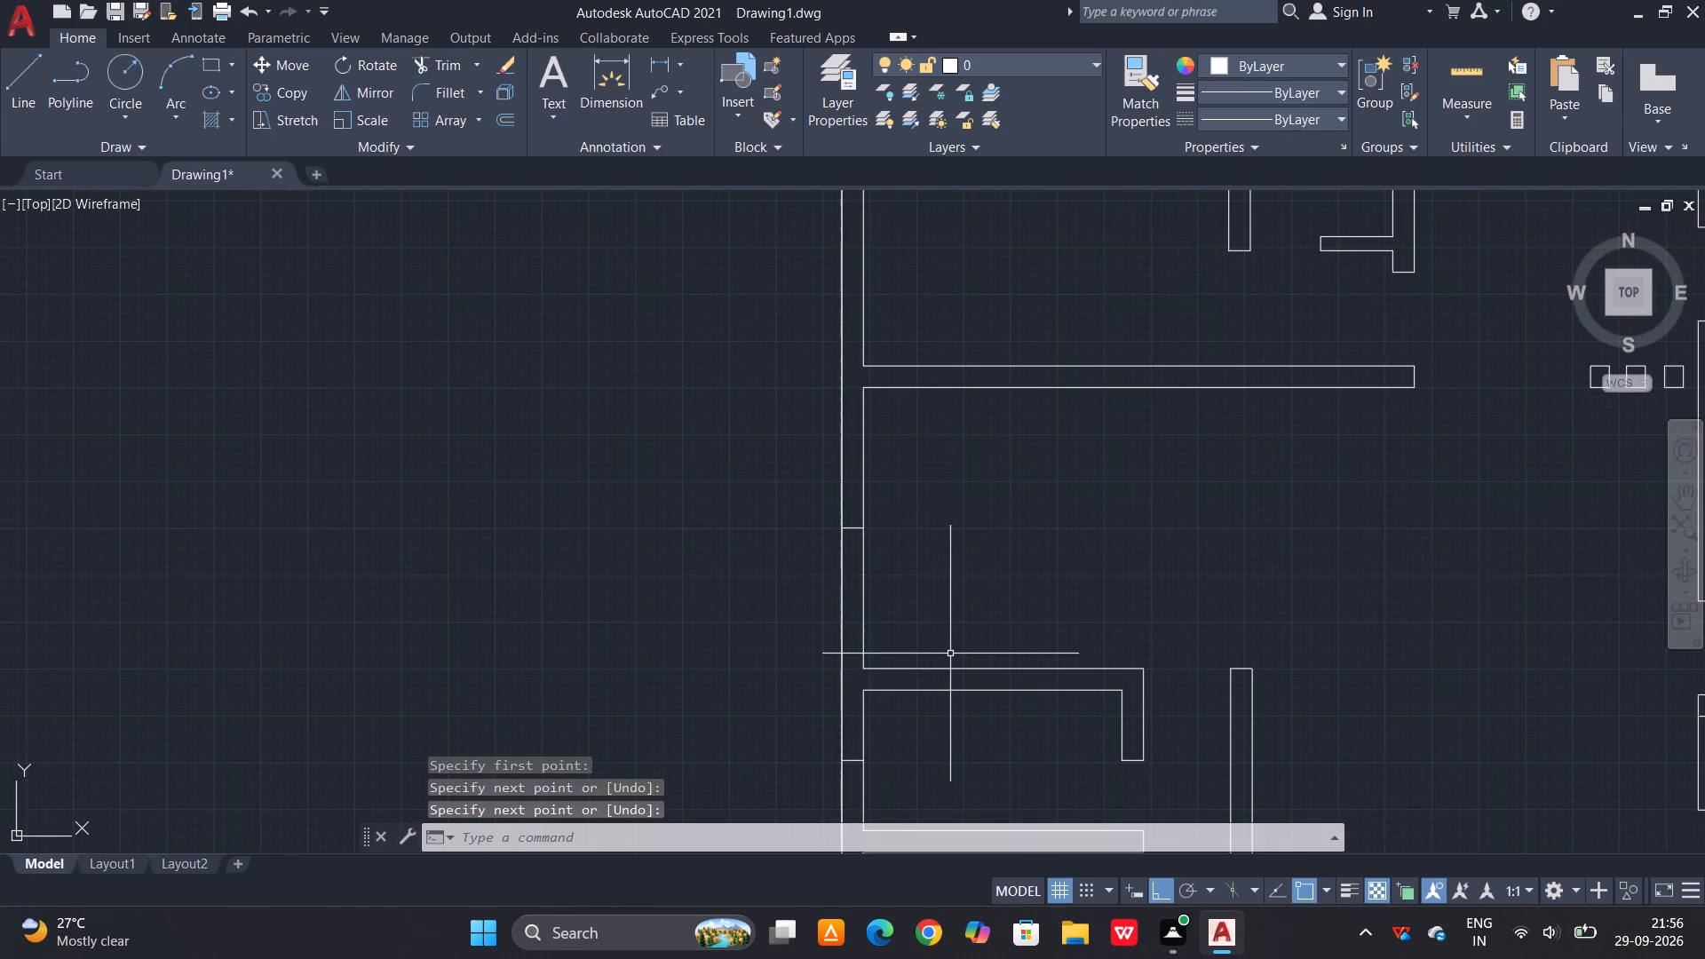
Draw a short line across the left exterior wall at the midpoint of the upper-left room's inner face.
scroll(953, 652, down, 1)
key(space)
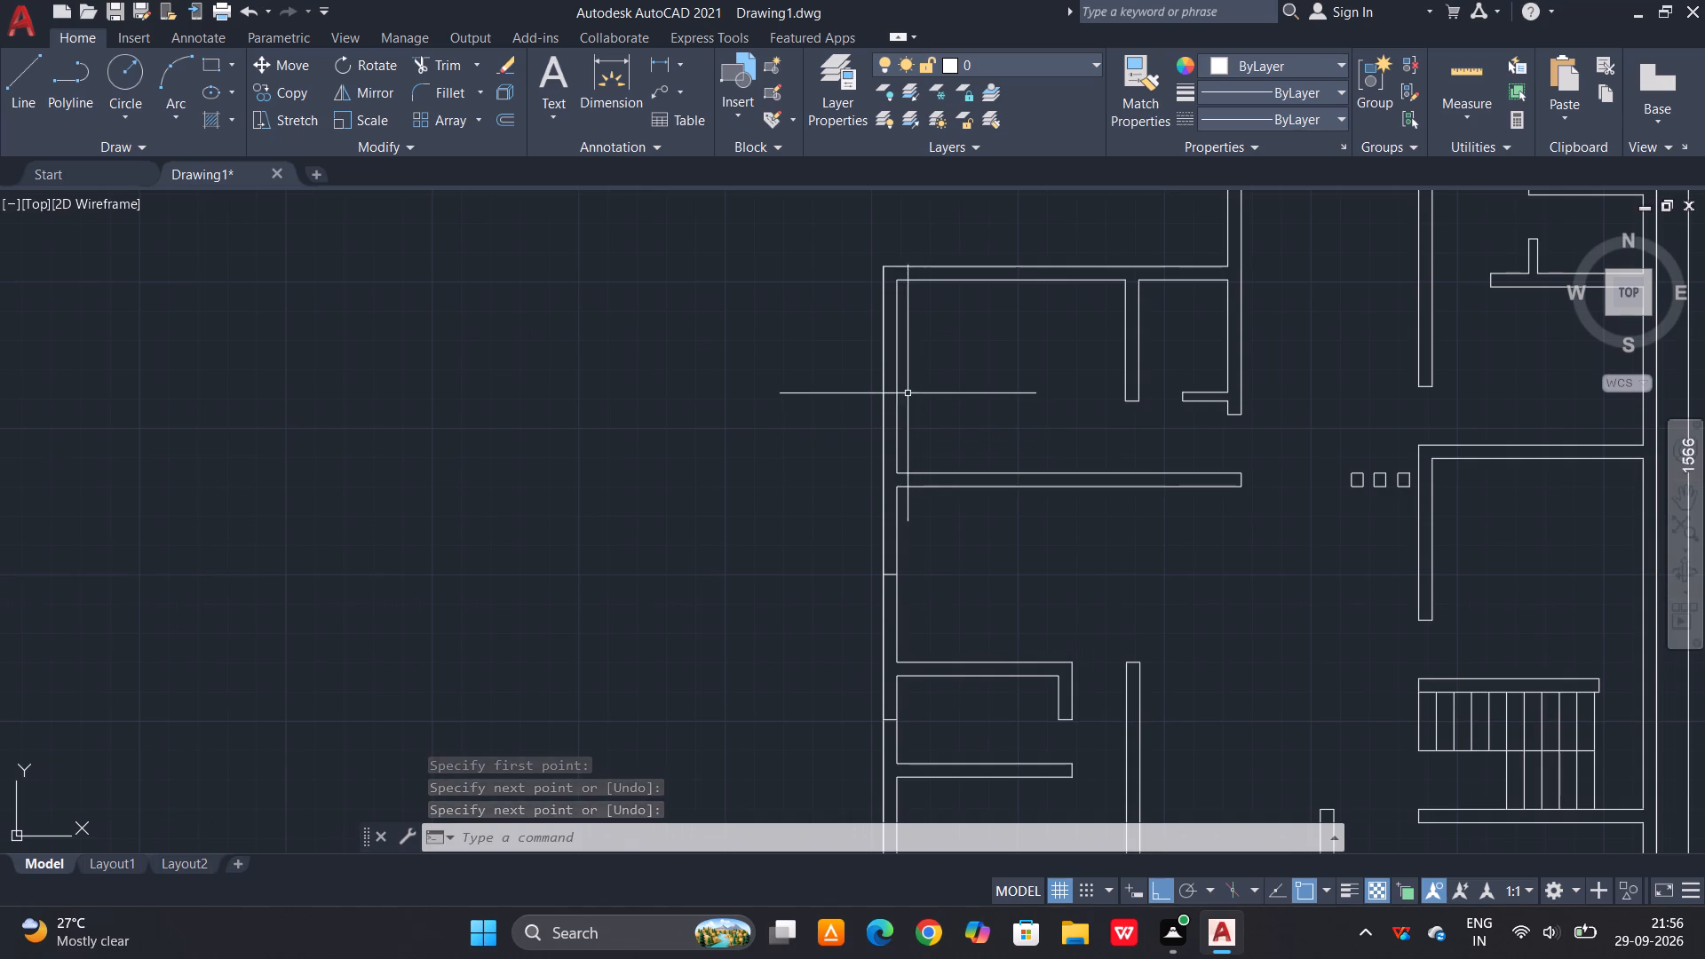
click(900, 380)
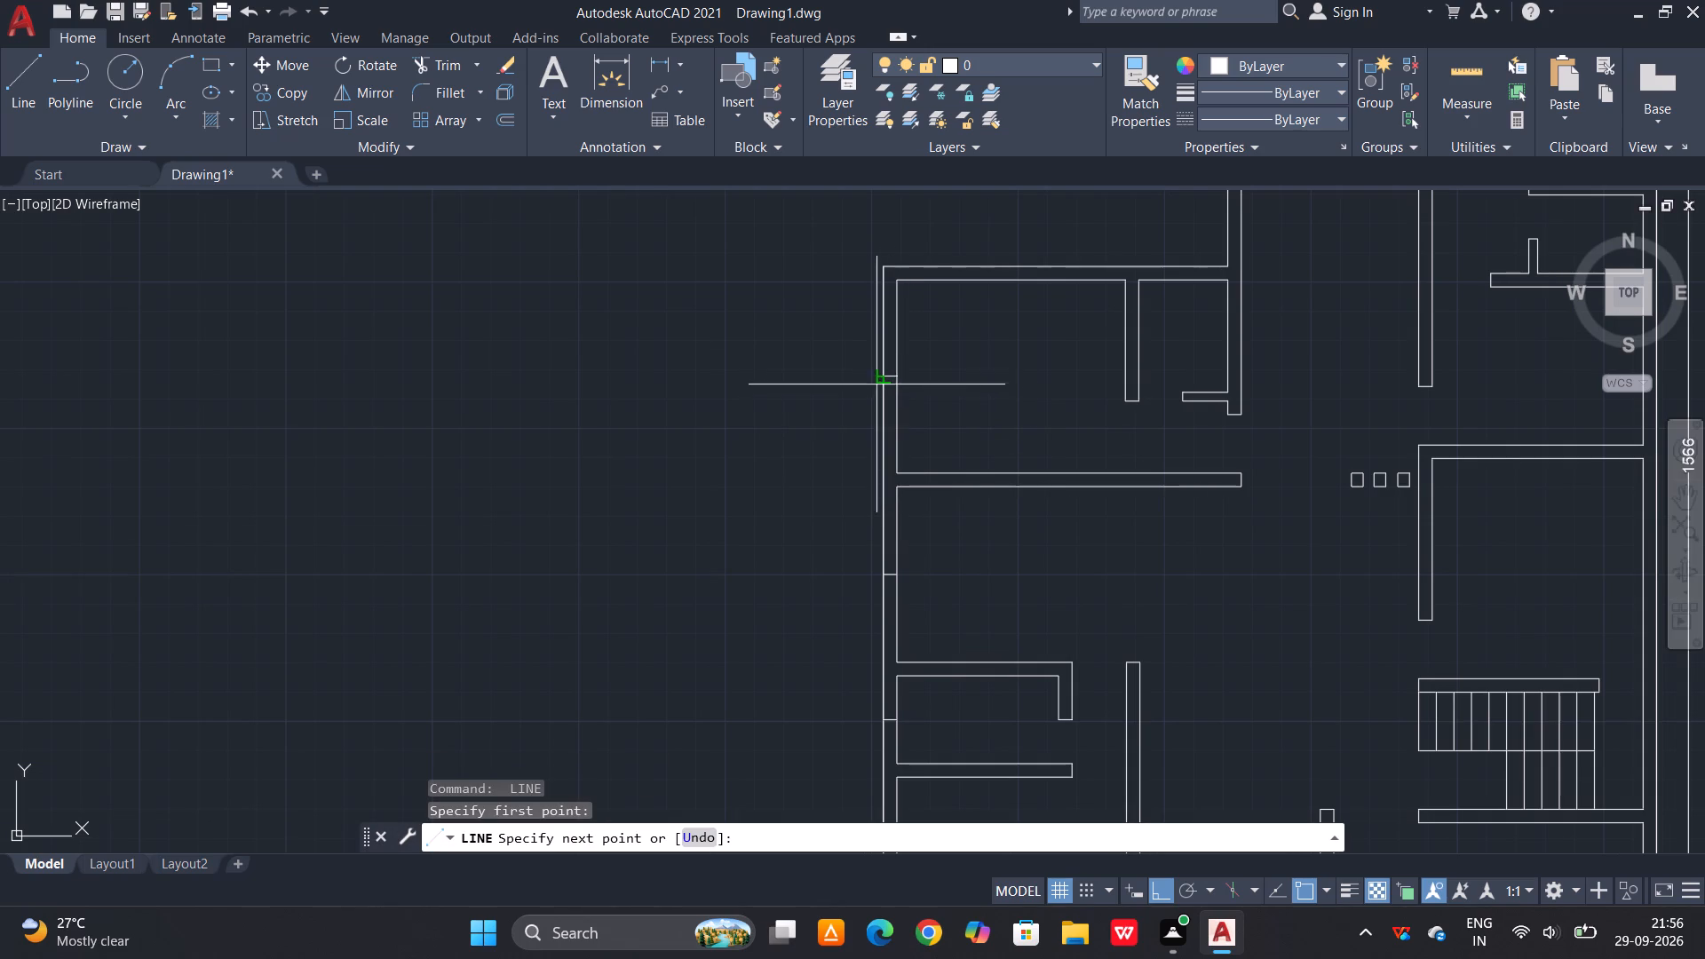
click(881, 379)
key(space)
Draw short lines across the top wall at the inner-face midpoints of the upper-left room and the small room beside it.
middle_drag(1015, 474, 1015, 479)
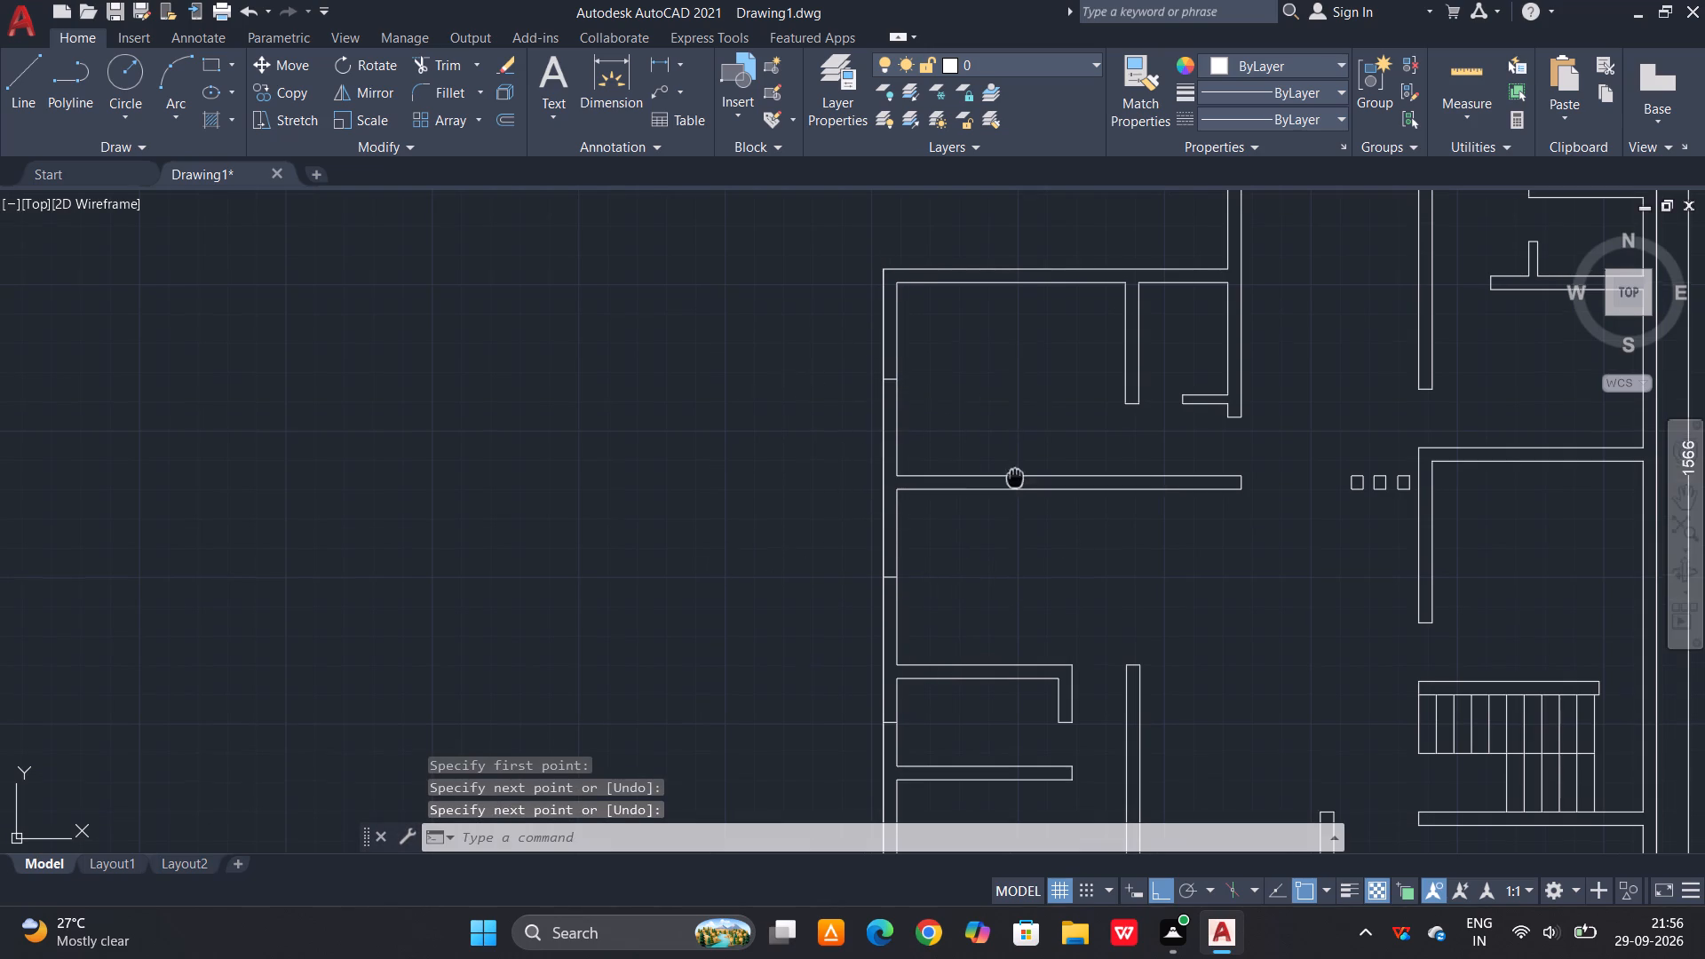
middle_drag(1015, 479, 915, 619)
scroll(923, 416, up, 1)
key(space)
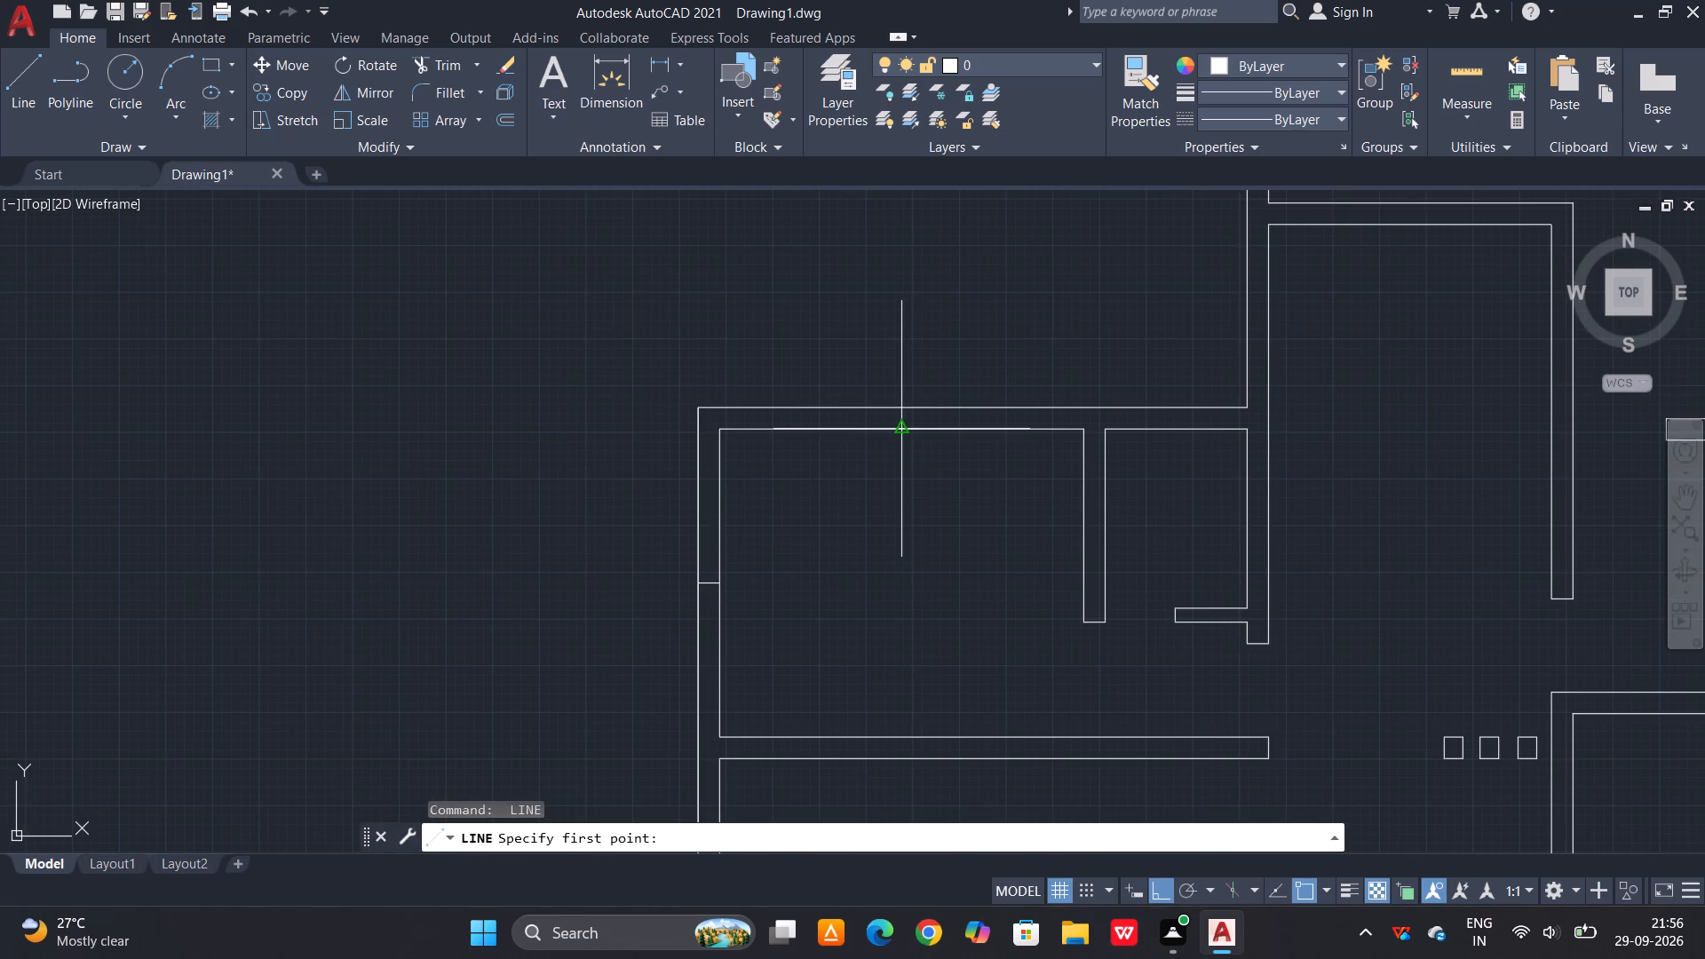
click(904, 431)
click(900, 411)
key(space)
key(space)
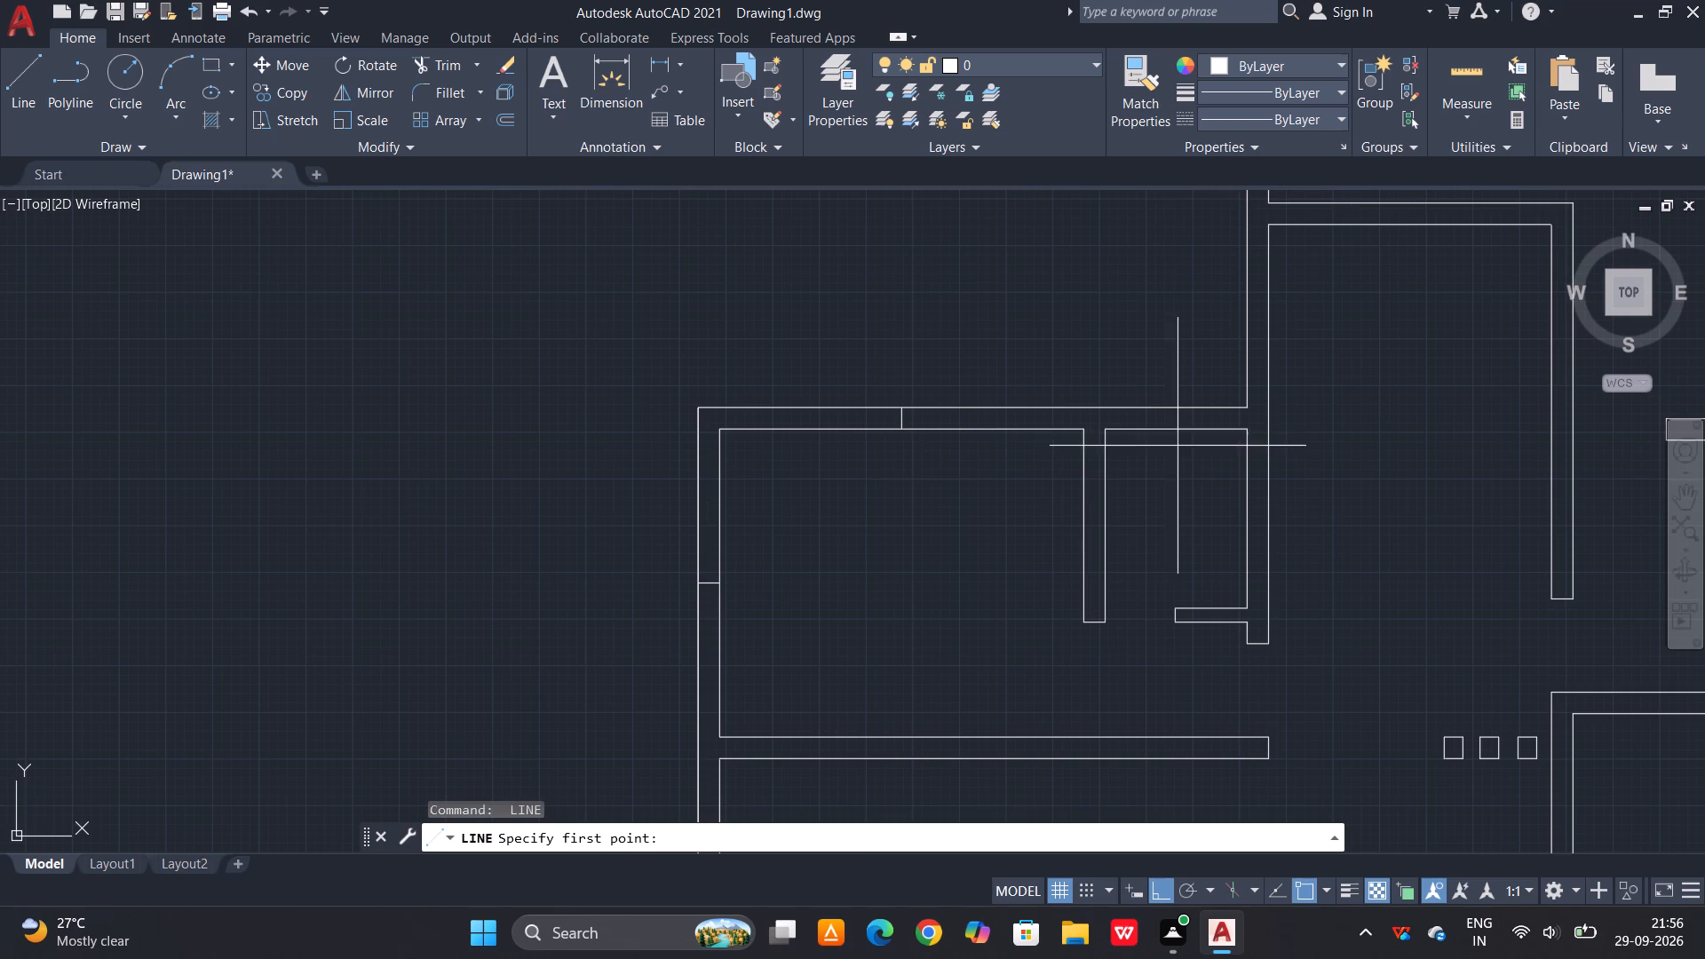
click(1181, 432)
click(1176, 413)
key(space)
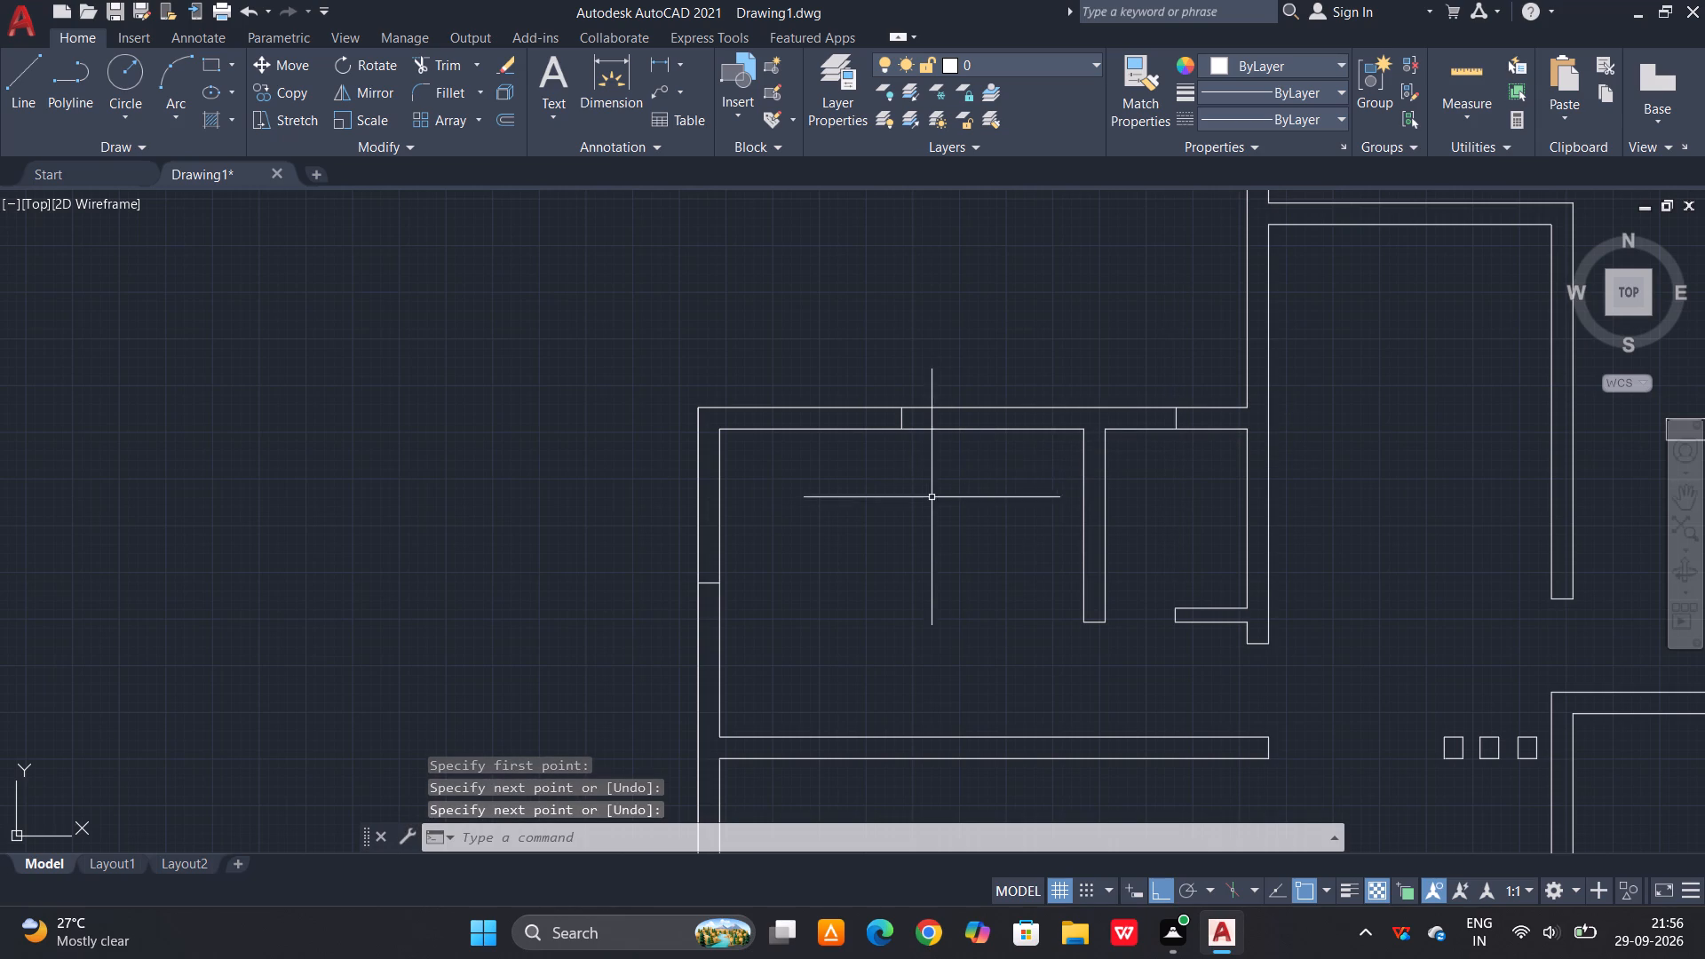
Draw a short line across the left exterior wall of the central upper room, above the corner with the left wing.
scroll(898, 550, down, 1)
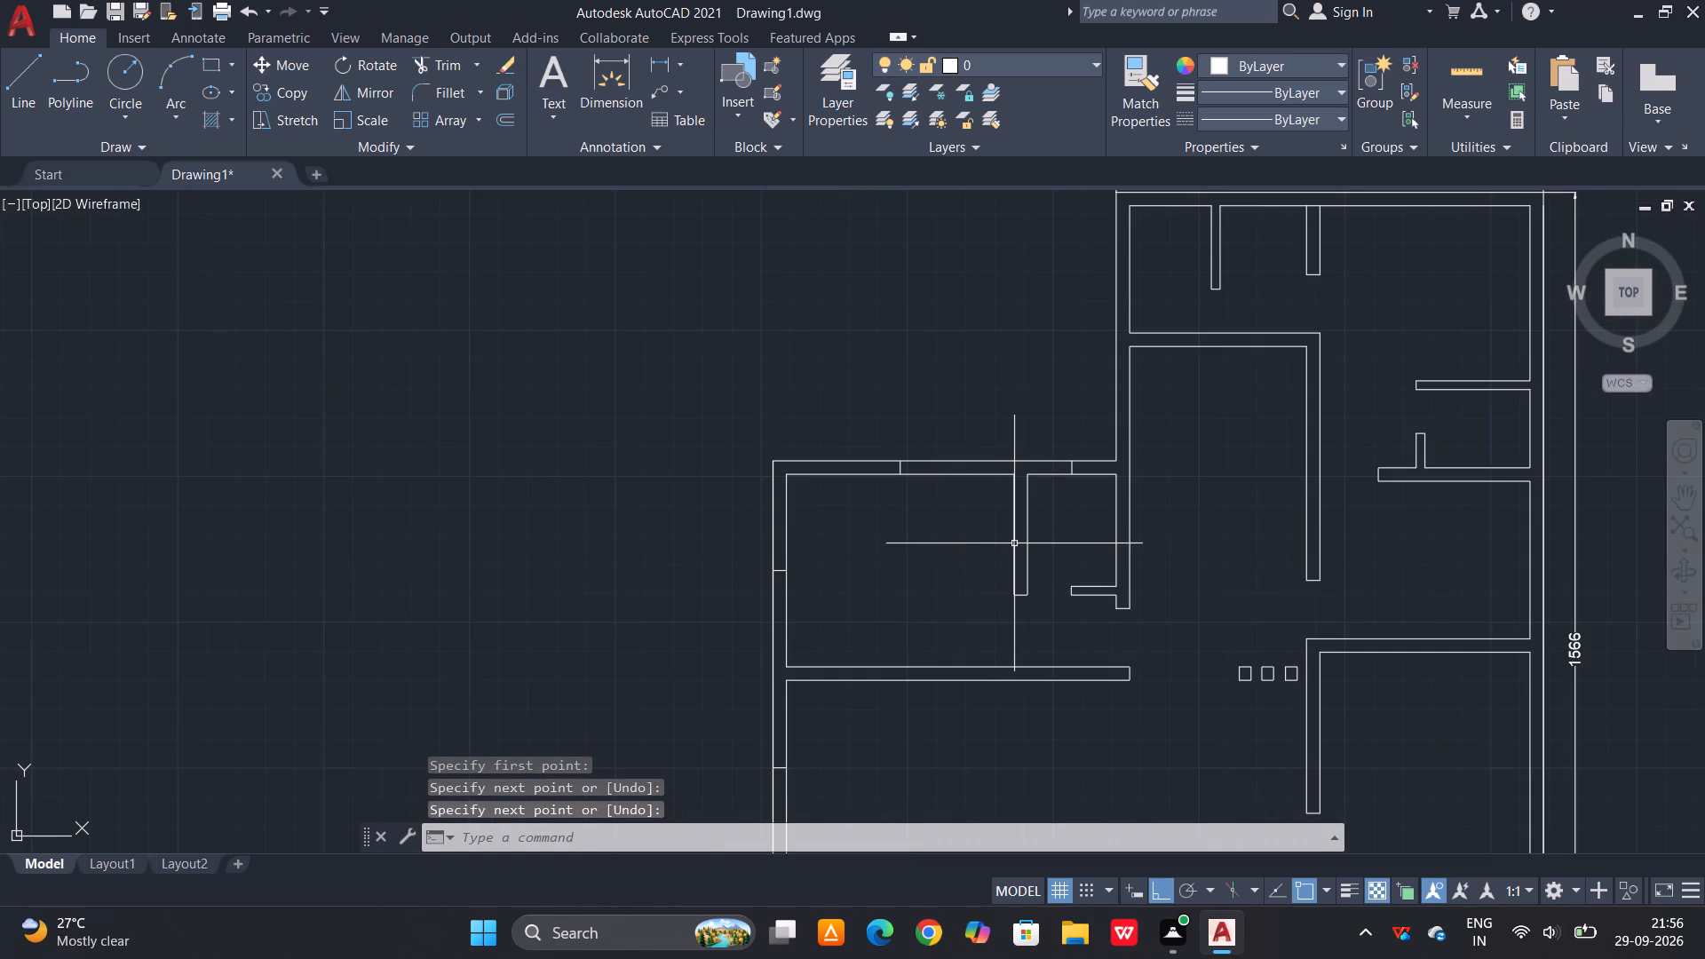
middle_drag(1018, 543, 972, 578)
scroll(1071, 462, up, 1)
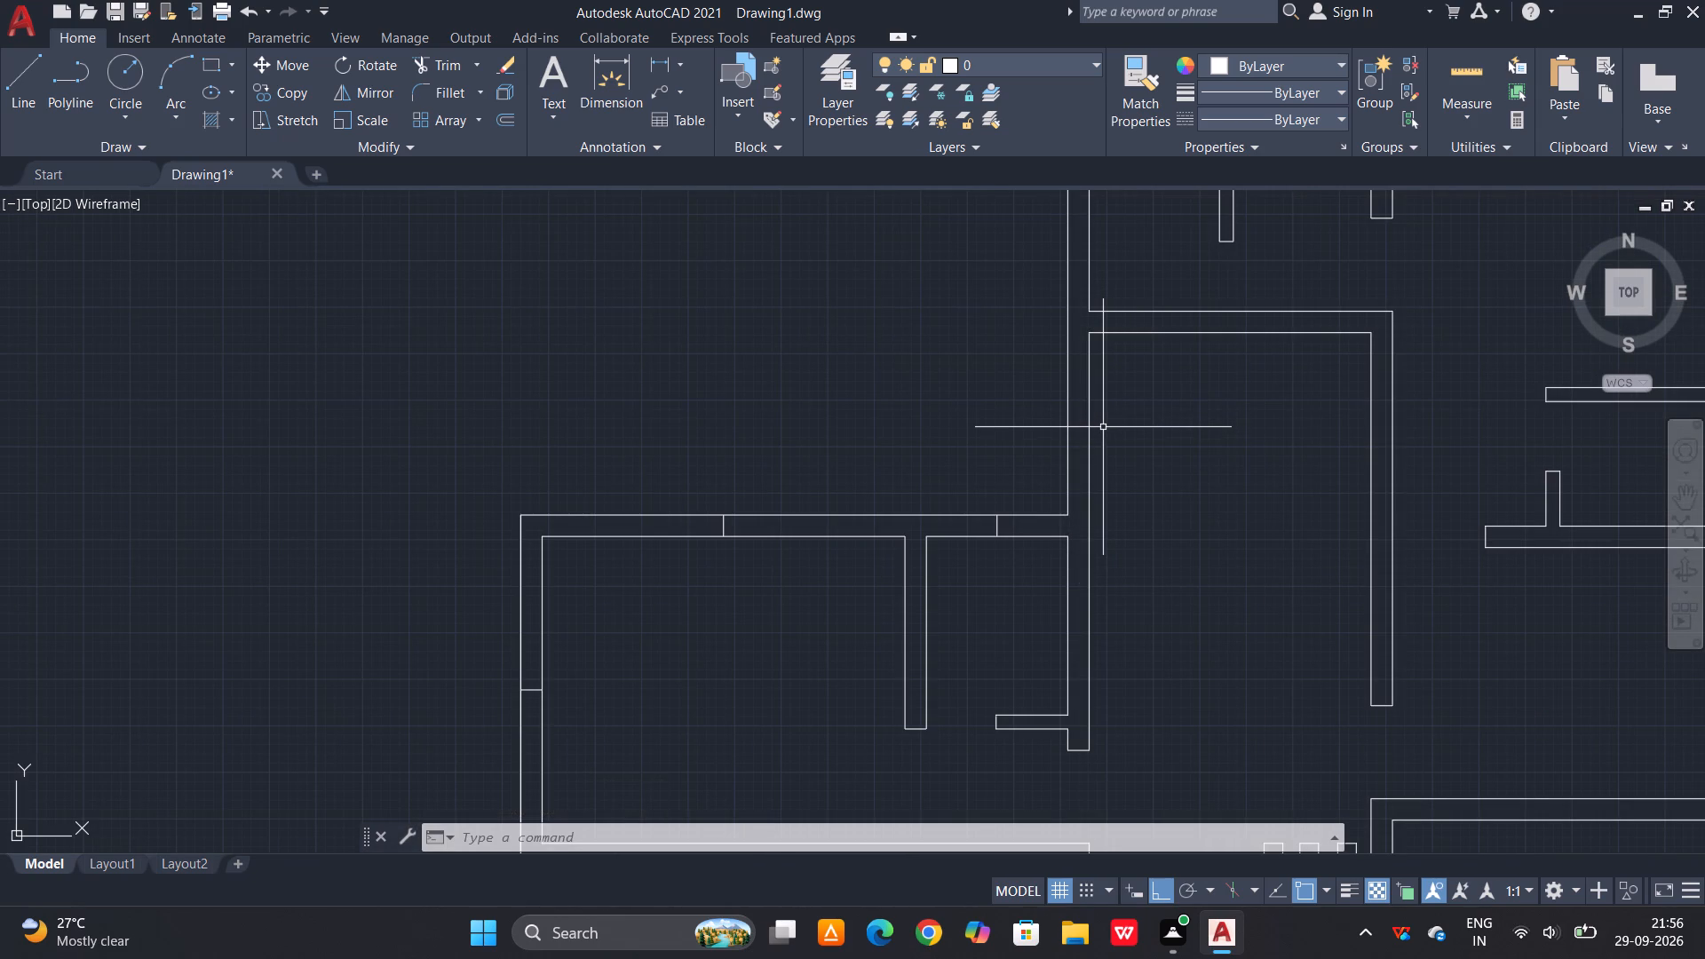
key(space)
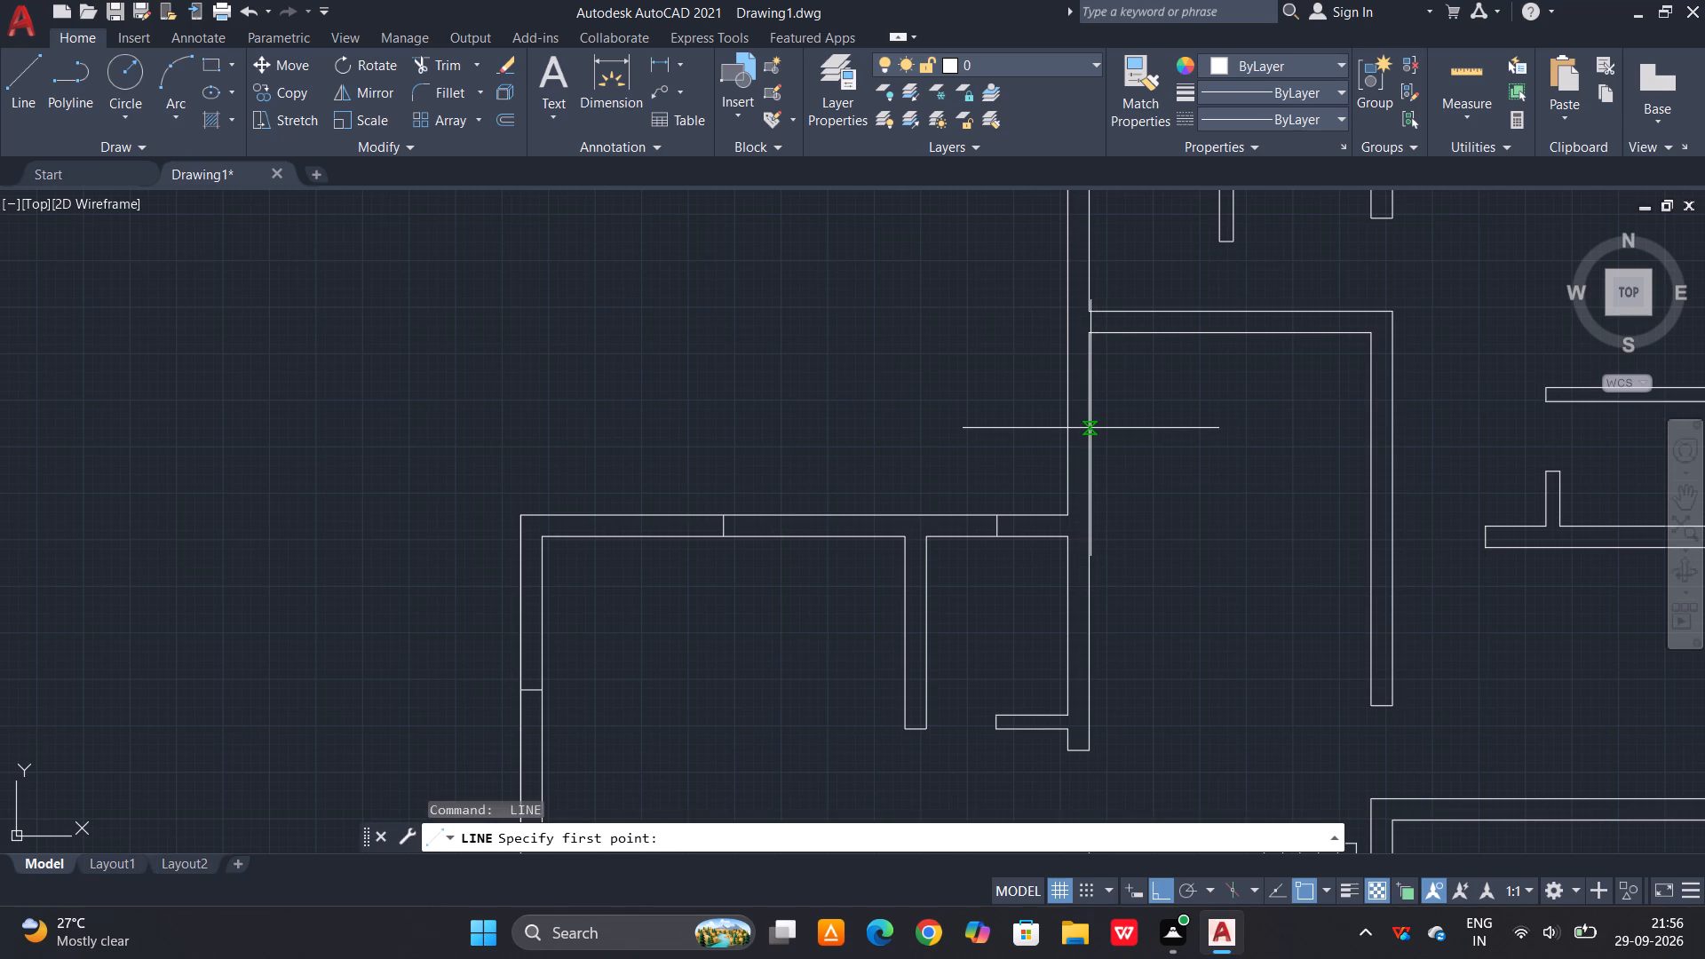
scroll(1084, 424, up, 3)
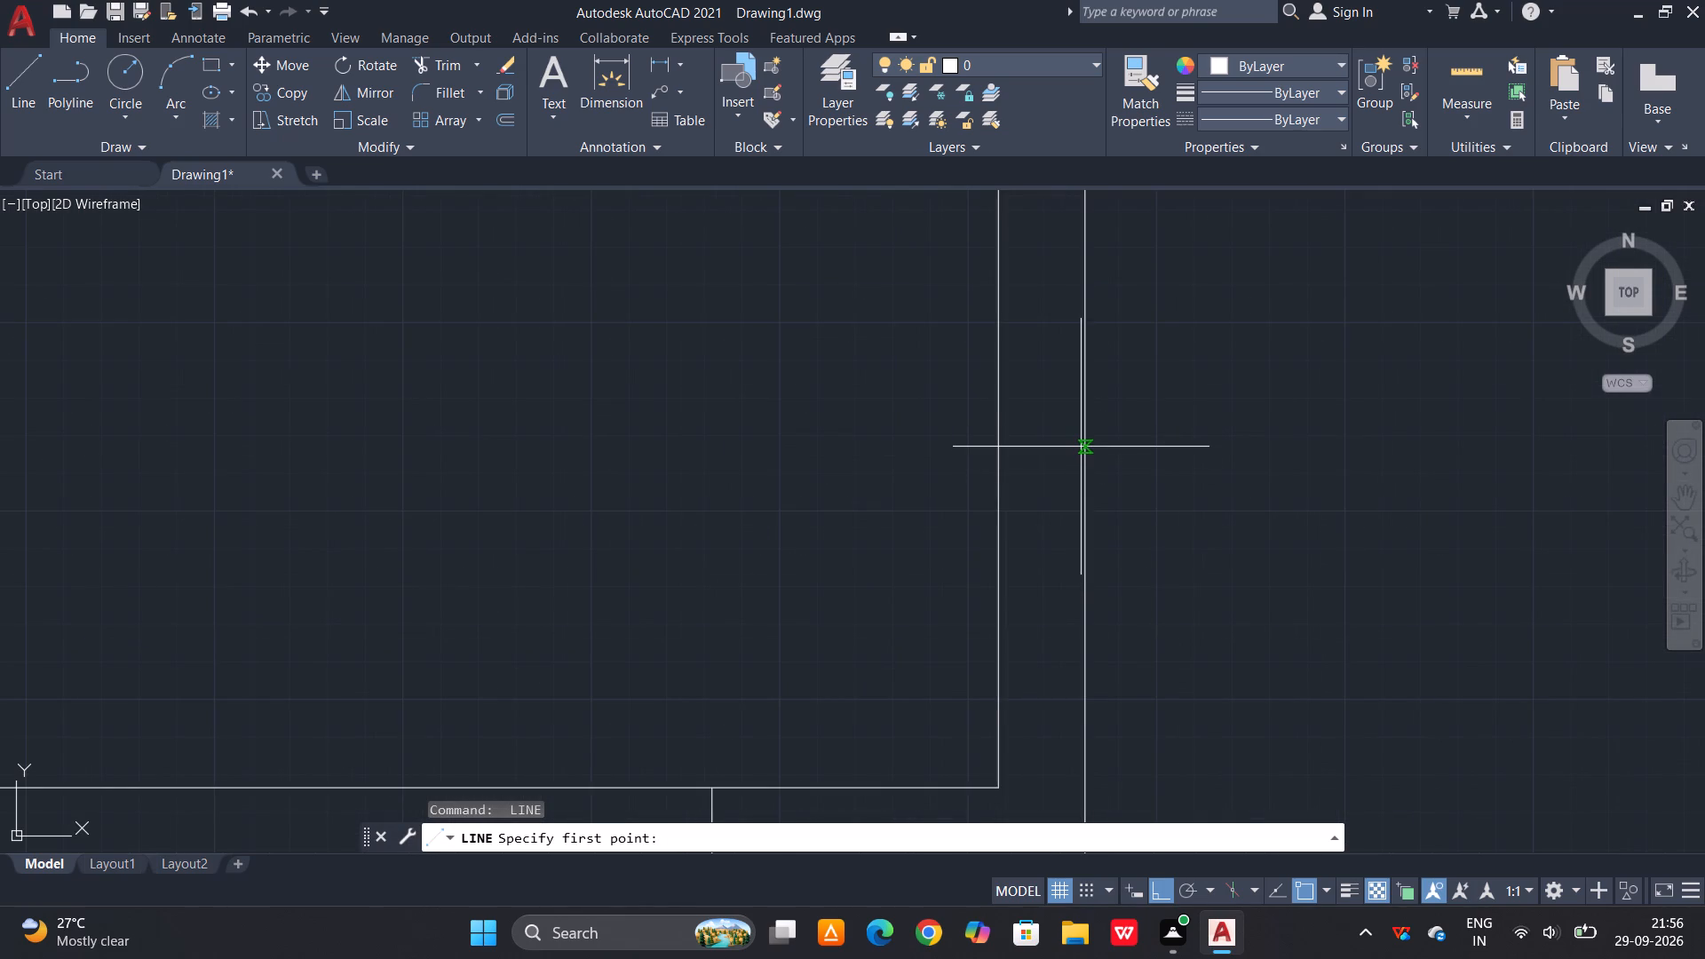
click(1085, 448)
click(998, 450)
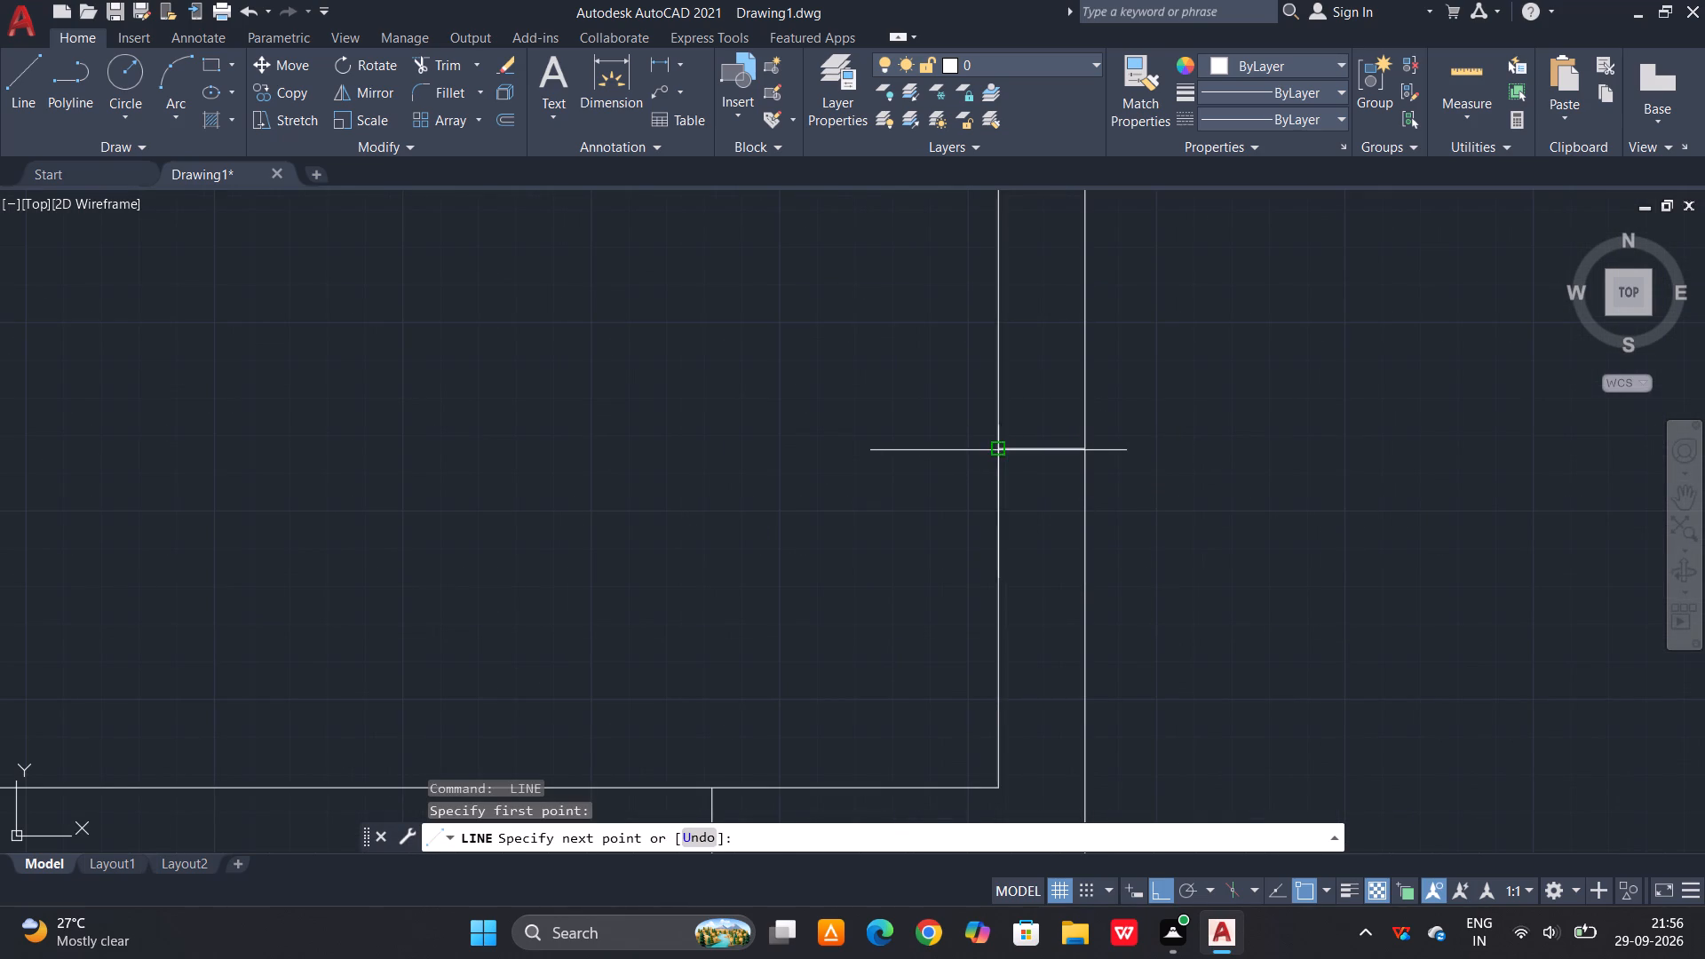
key(space)
scroll(1018, 544, down, 2)
middle_drag(1135, 526, 1007, 560)
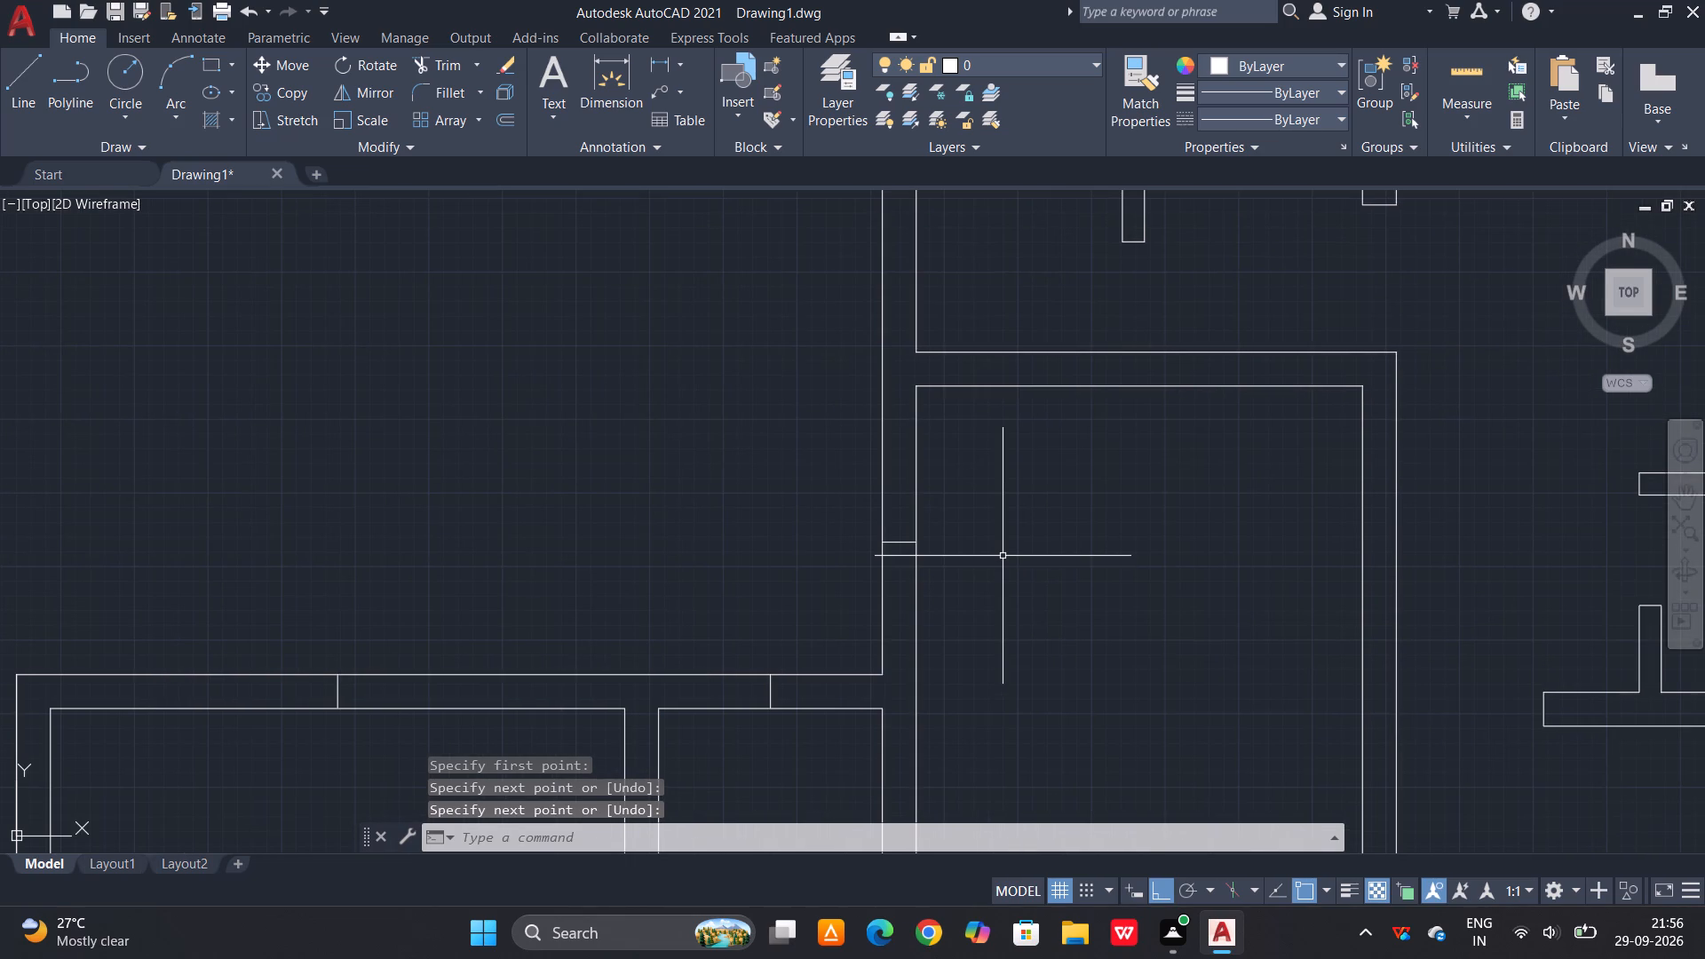
Draw a short line across the top exterior wall at the inner-face midpoint of the first small room in the upper block.
middle_drag(1103, 499, 980, 678)
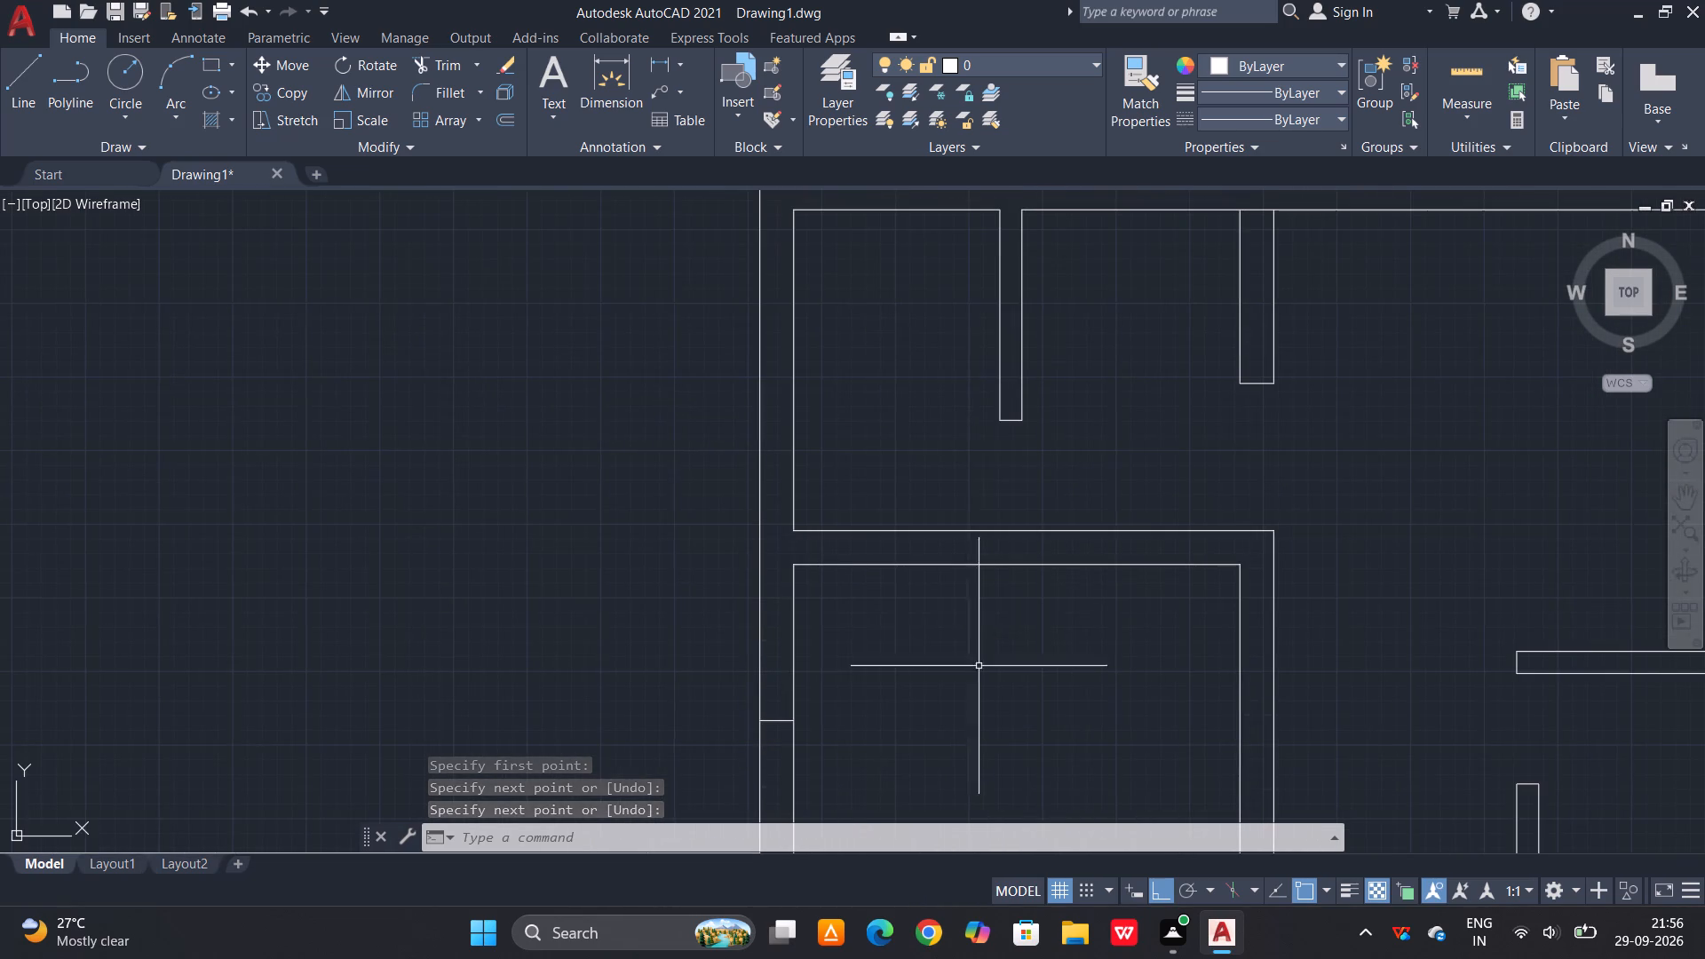
middle_drag(1003, 447, 940, 757)
key(v)
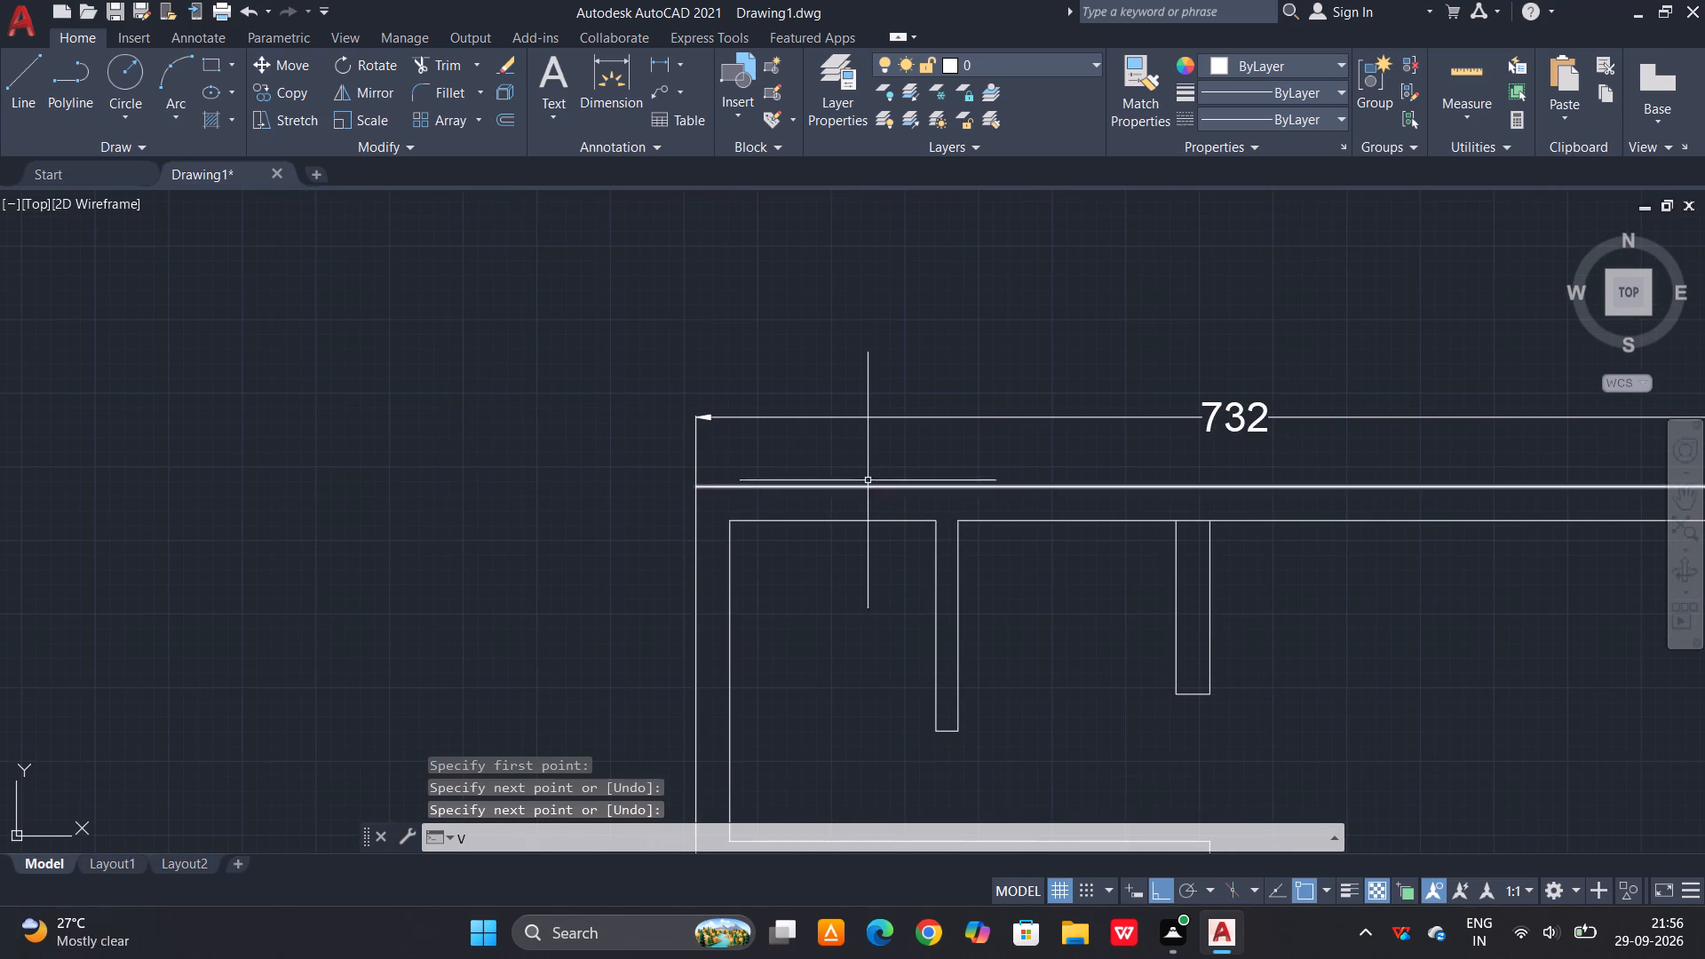
key(v)
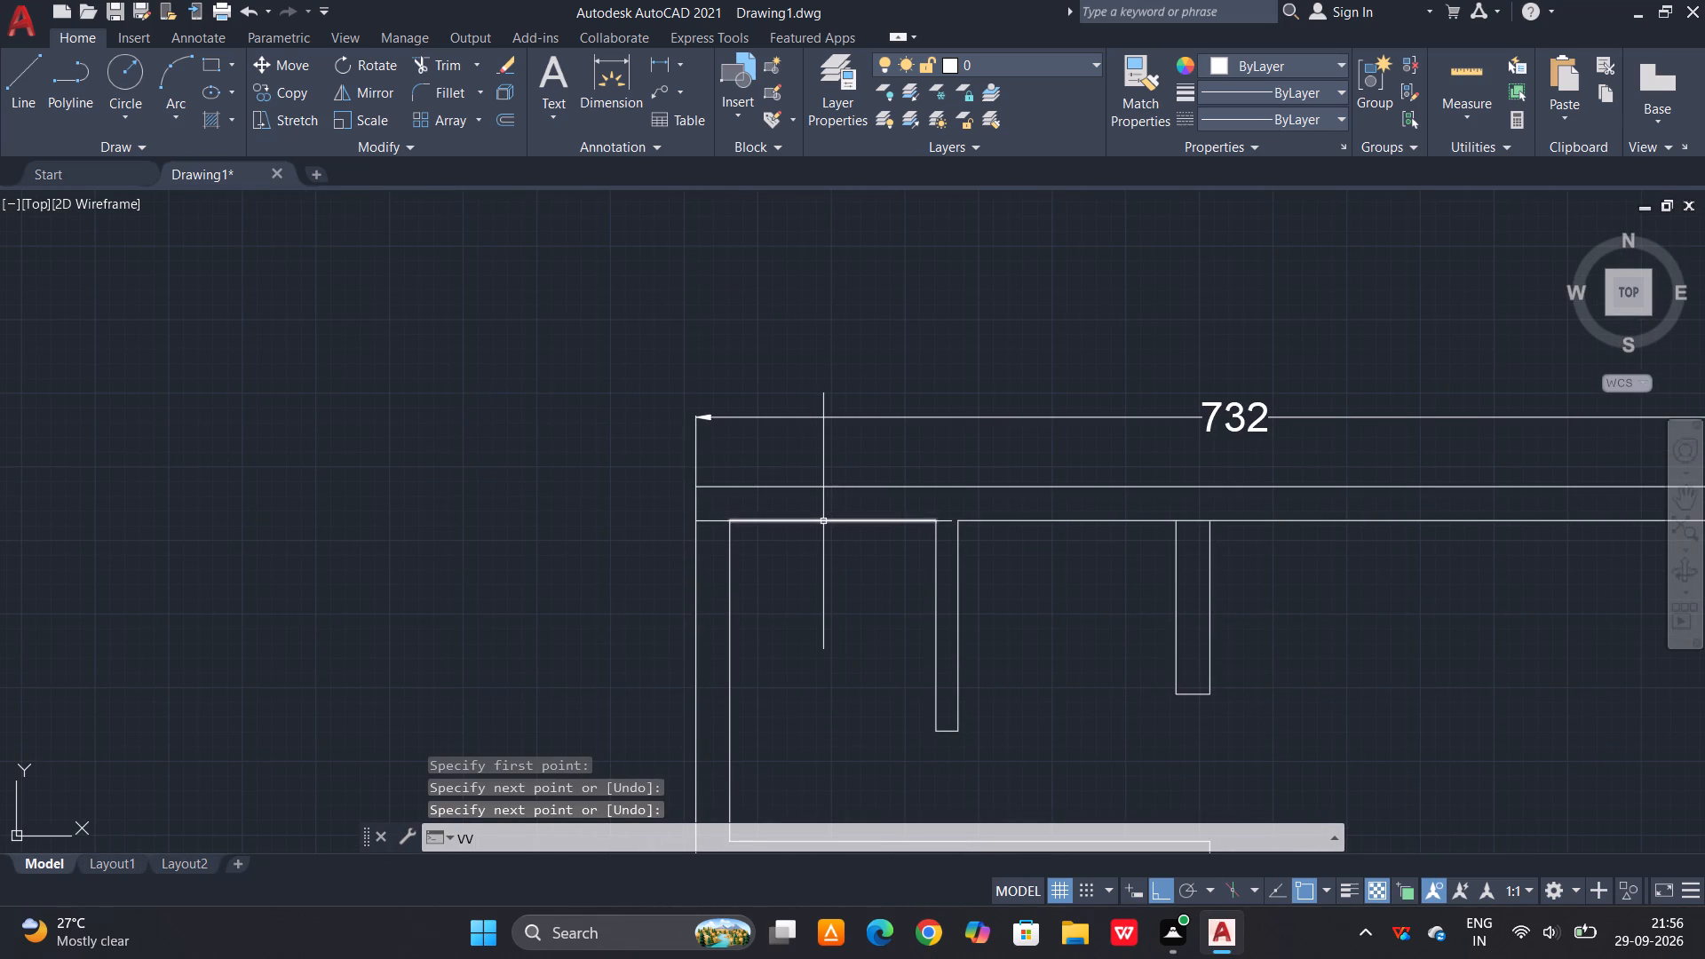
key(space)
key(space)
click(837, 522)
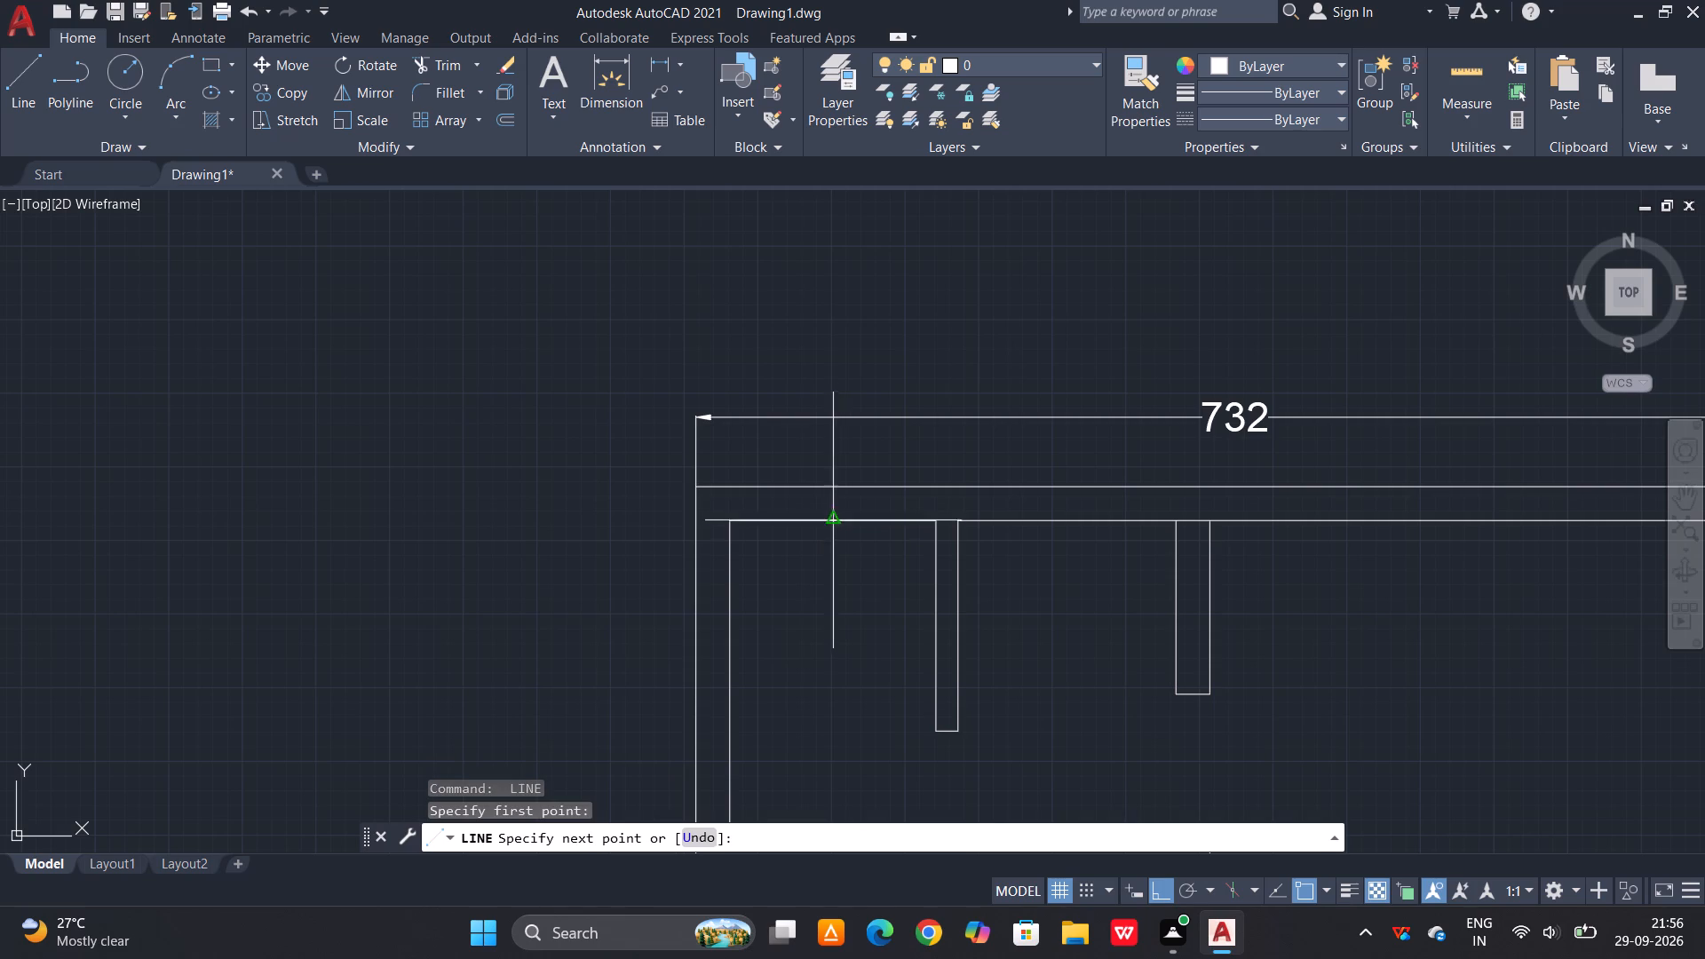
click(836, 489)
key(space)
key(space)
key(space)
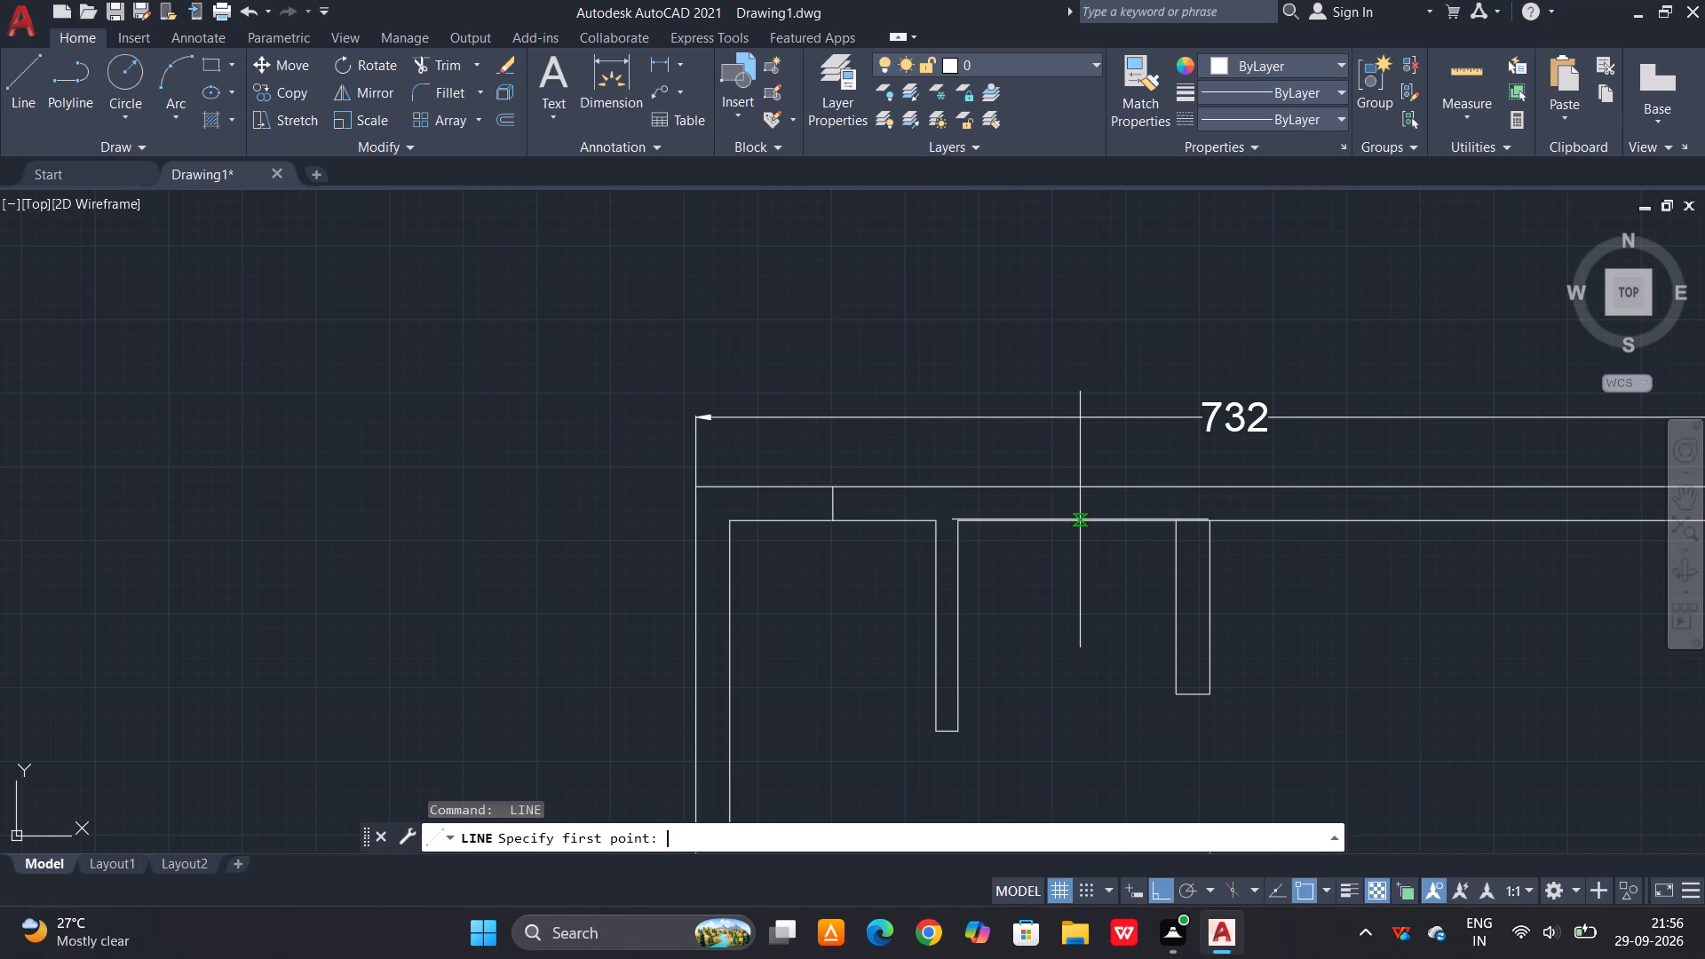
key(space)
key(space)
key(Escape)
Trim the inner wall line where the thicker upper partition meets the top exterior wall.
text(TR)
key(space)
key(space)
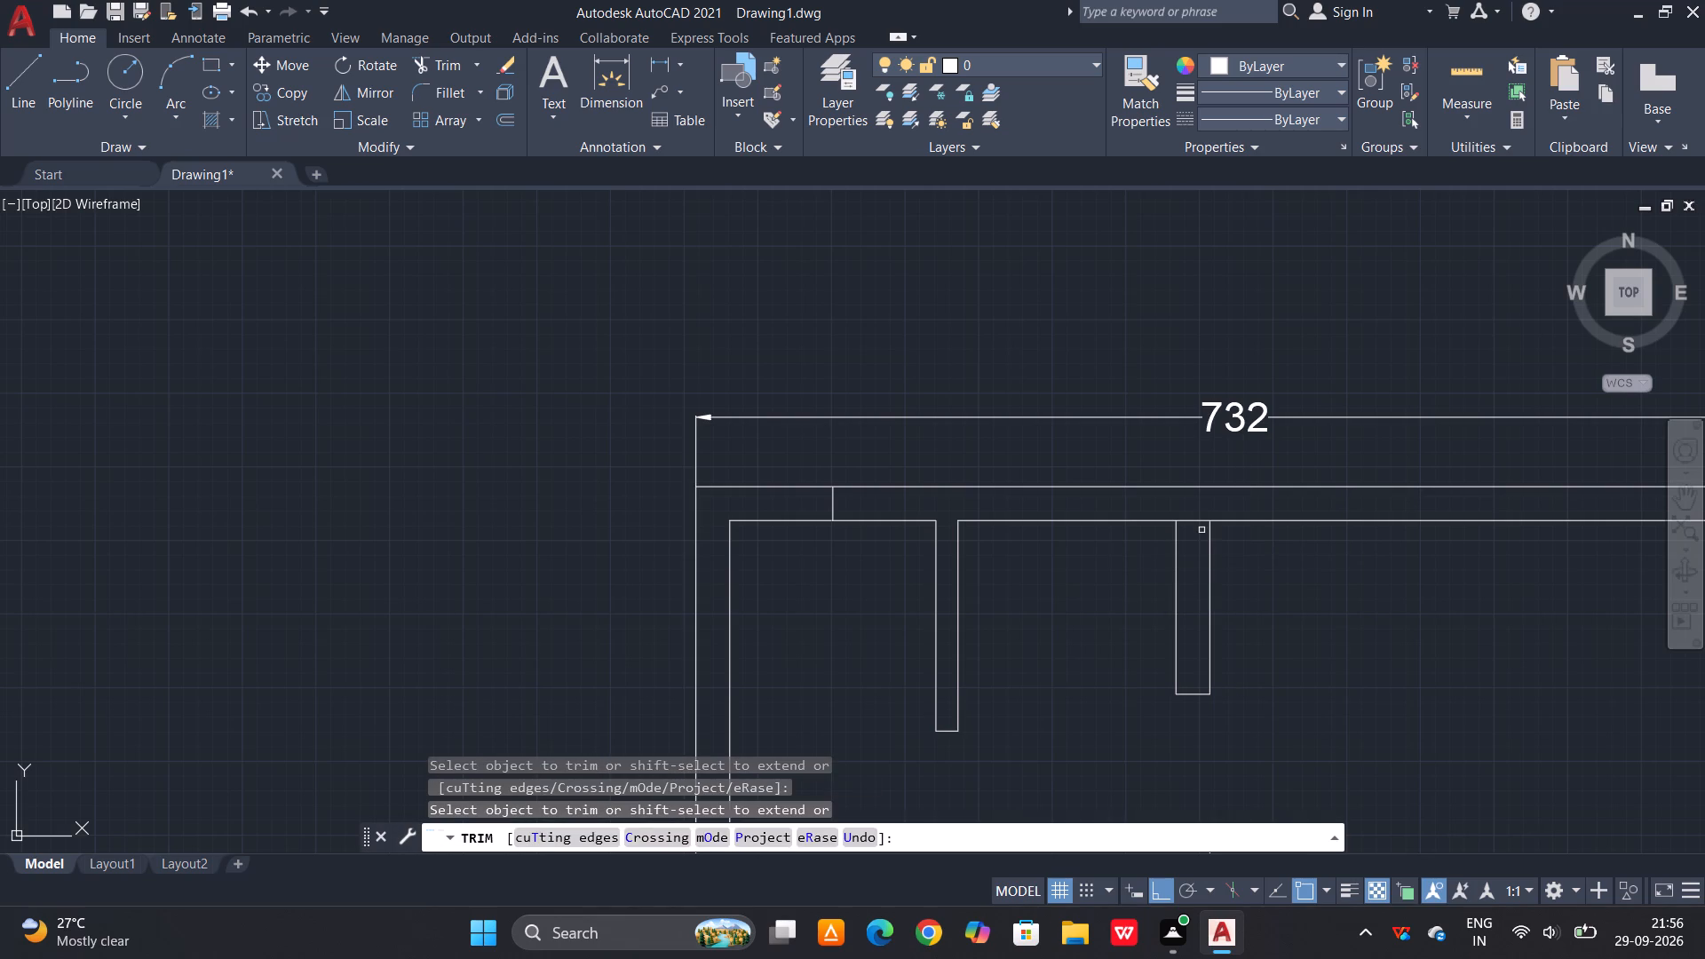
click(1201, 520)
key(Escape)
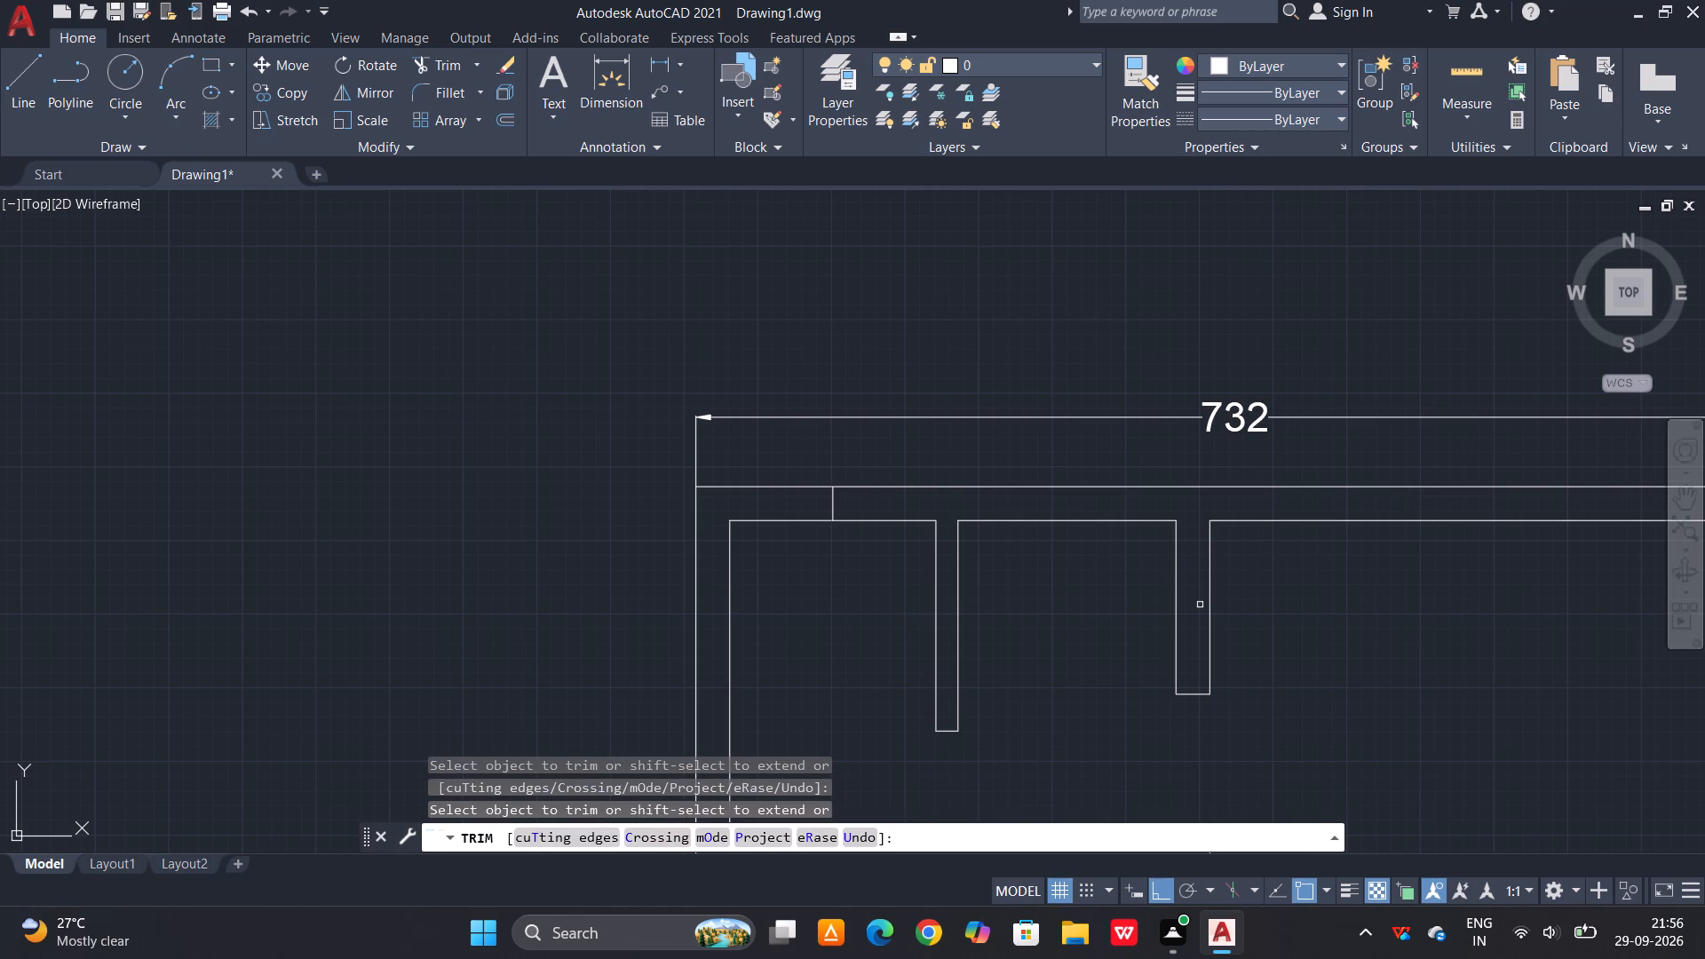
key(Escape)
Extend the right face of the thicker upper partition to the outer line of the top wall.
text(EX)
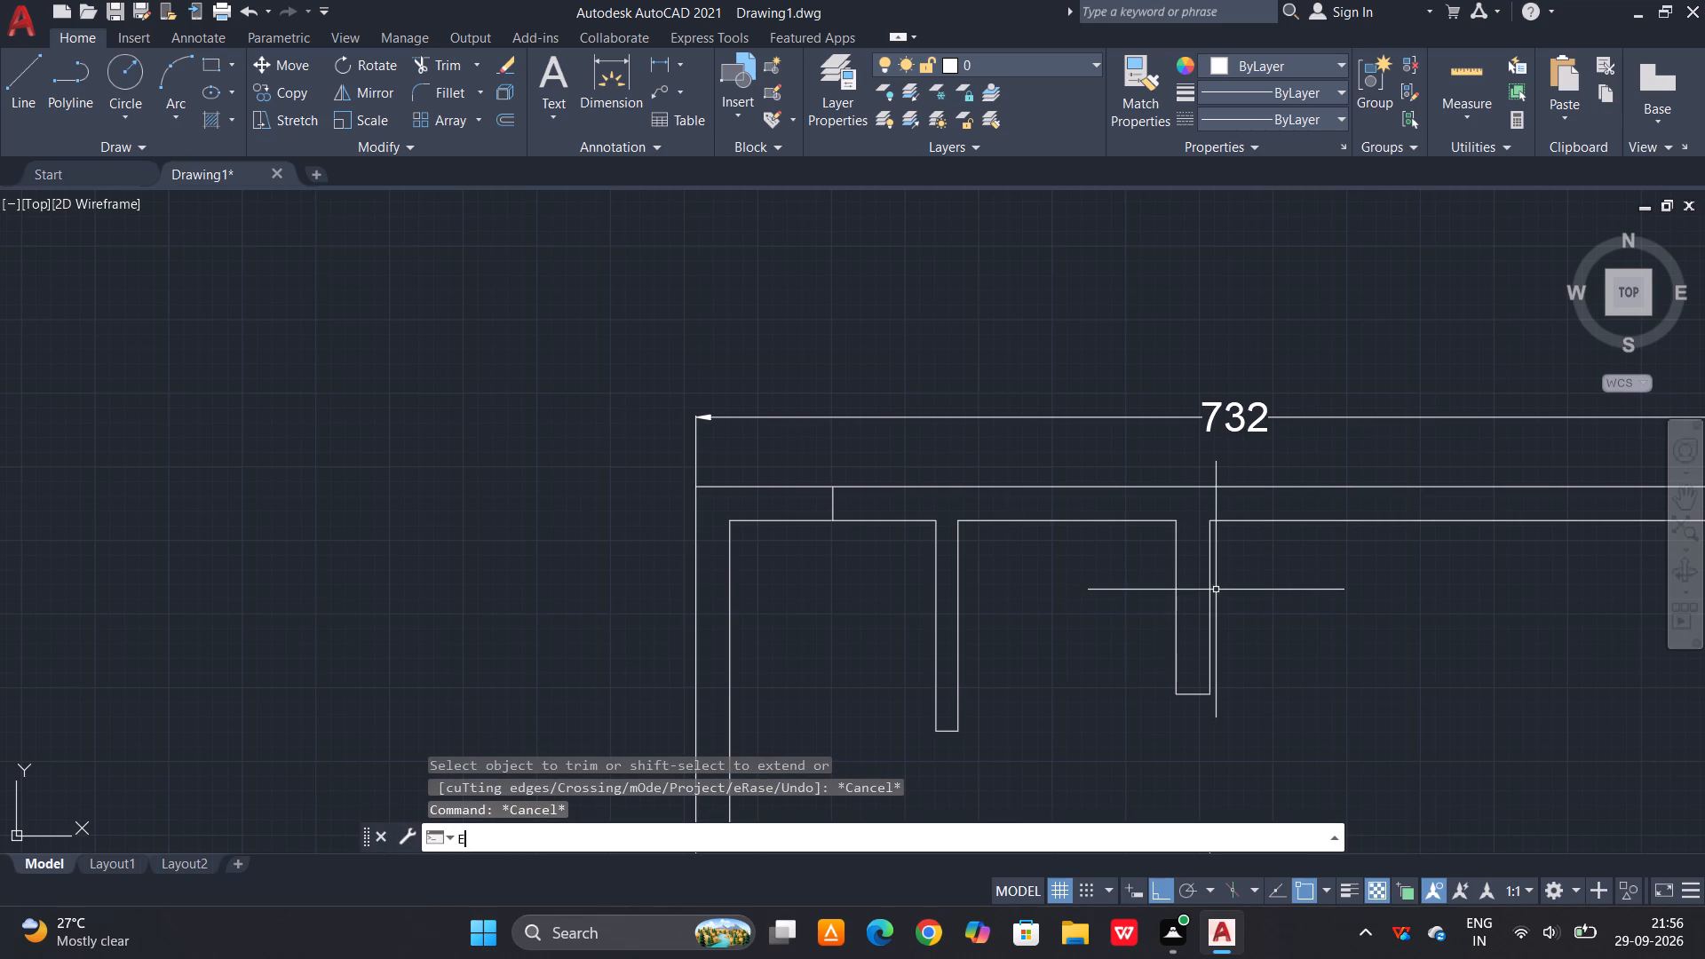
key(space)
key(space)
click(1210, 540)
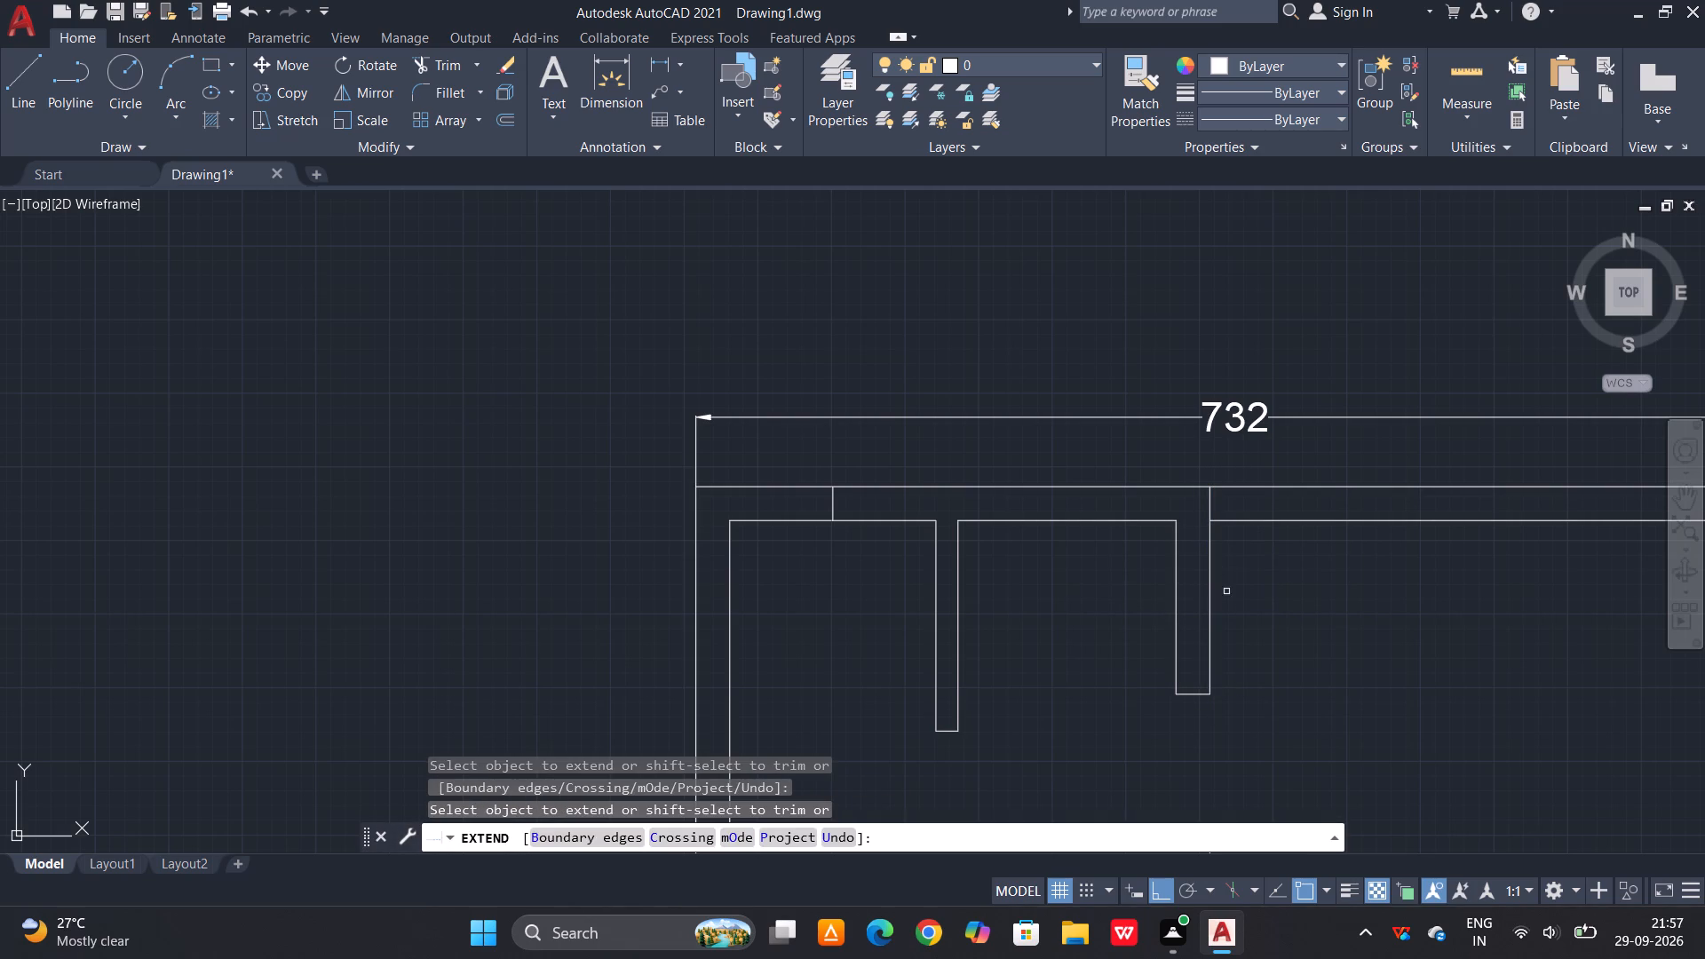
key(Escape)
Offset the thicker upper partition's right face 100 units to the right.
key(o)
key(space)
text(1)
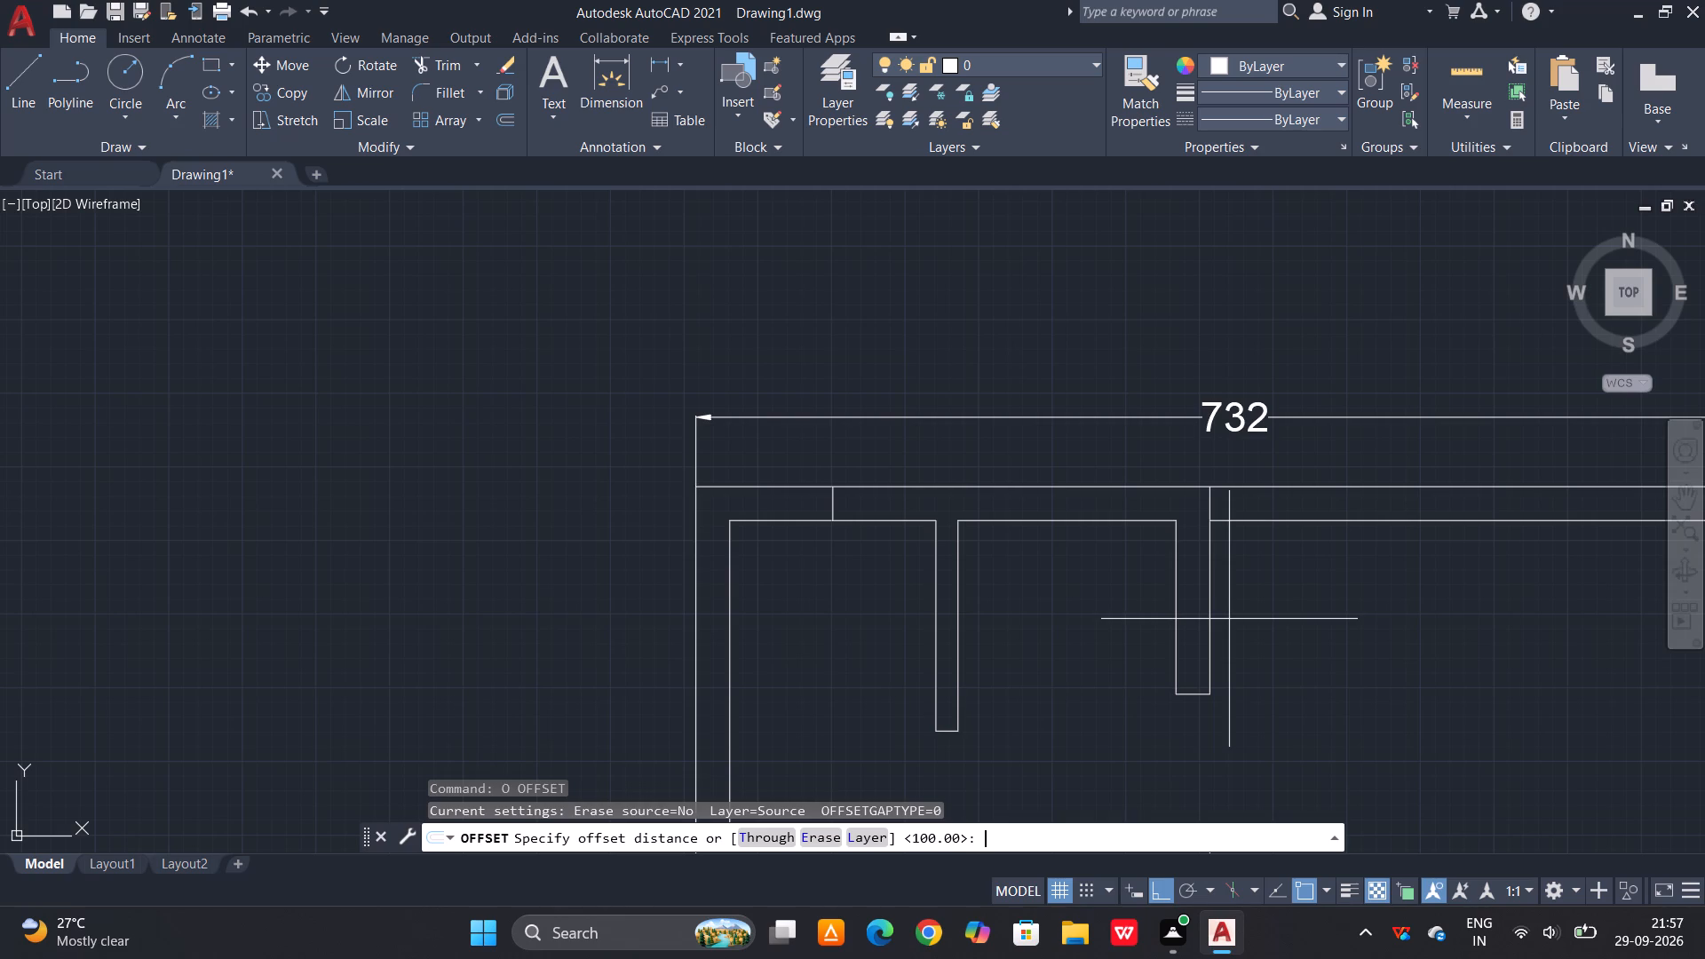
key(0)
key(0)
key(space)
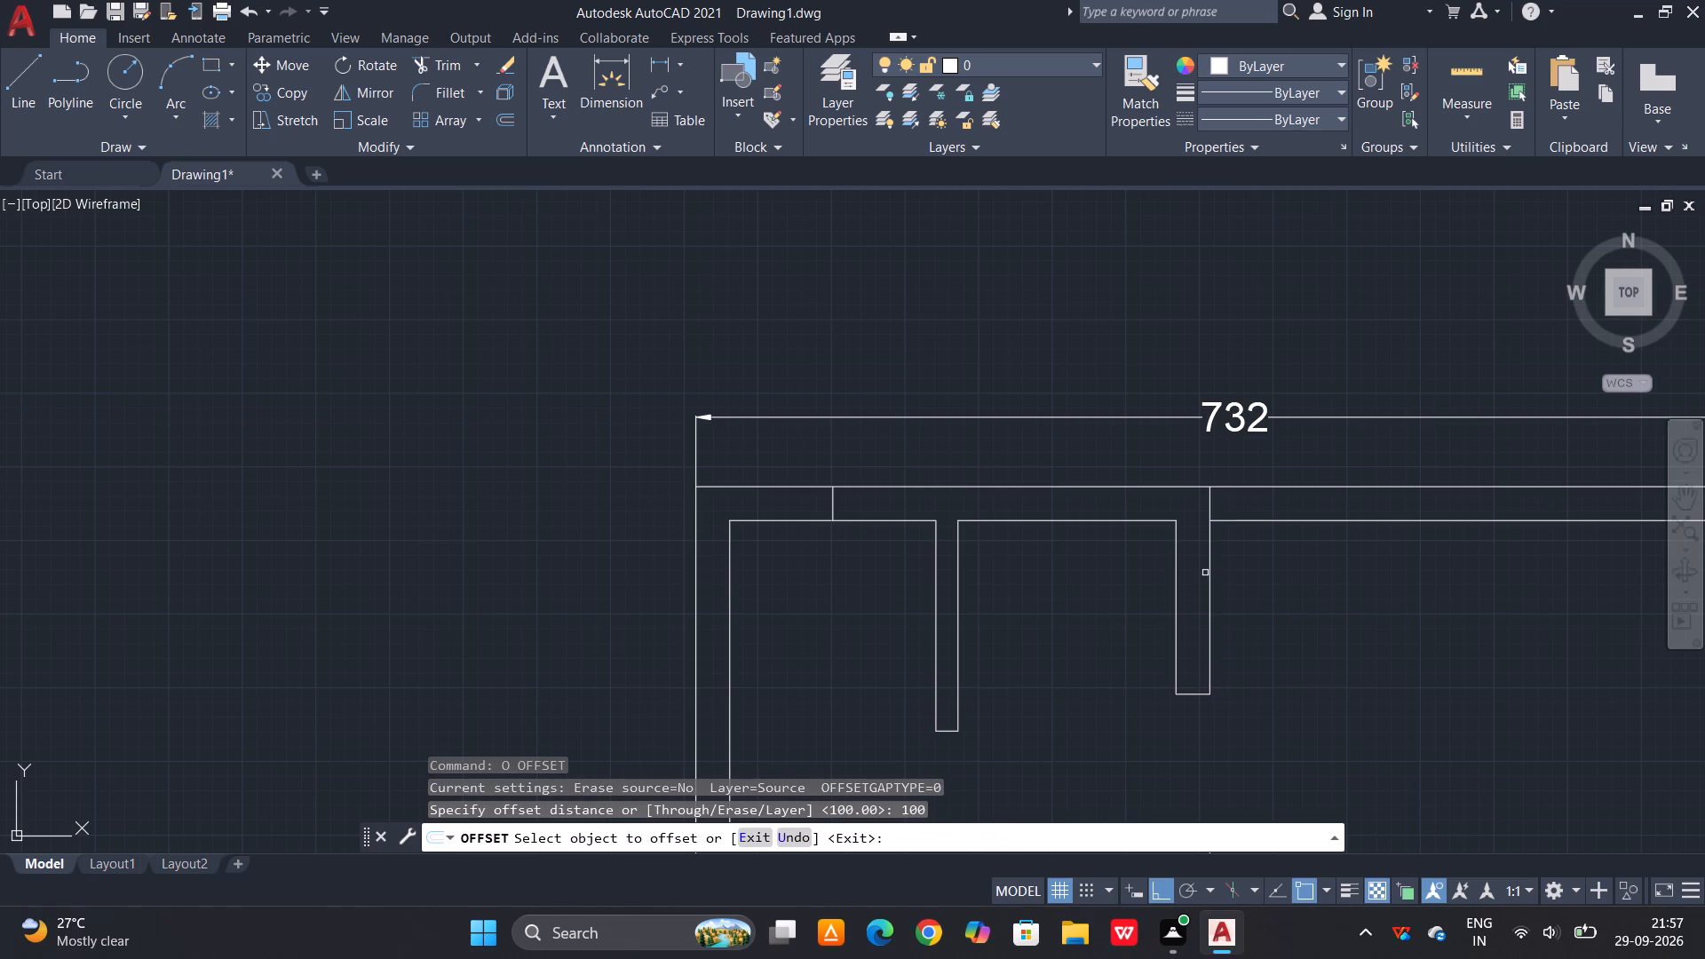
click(1209, 567)
click(1348, 567)
key(Escape)
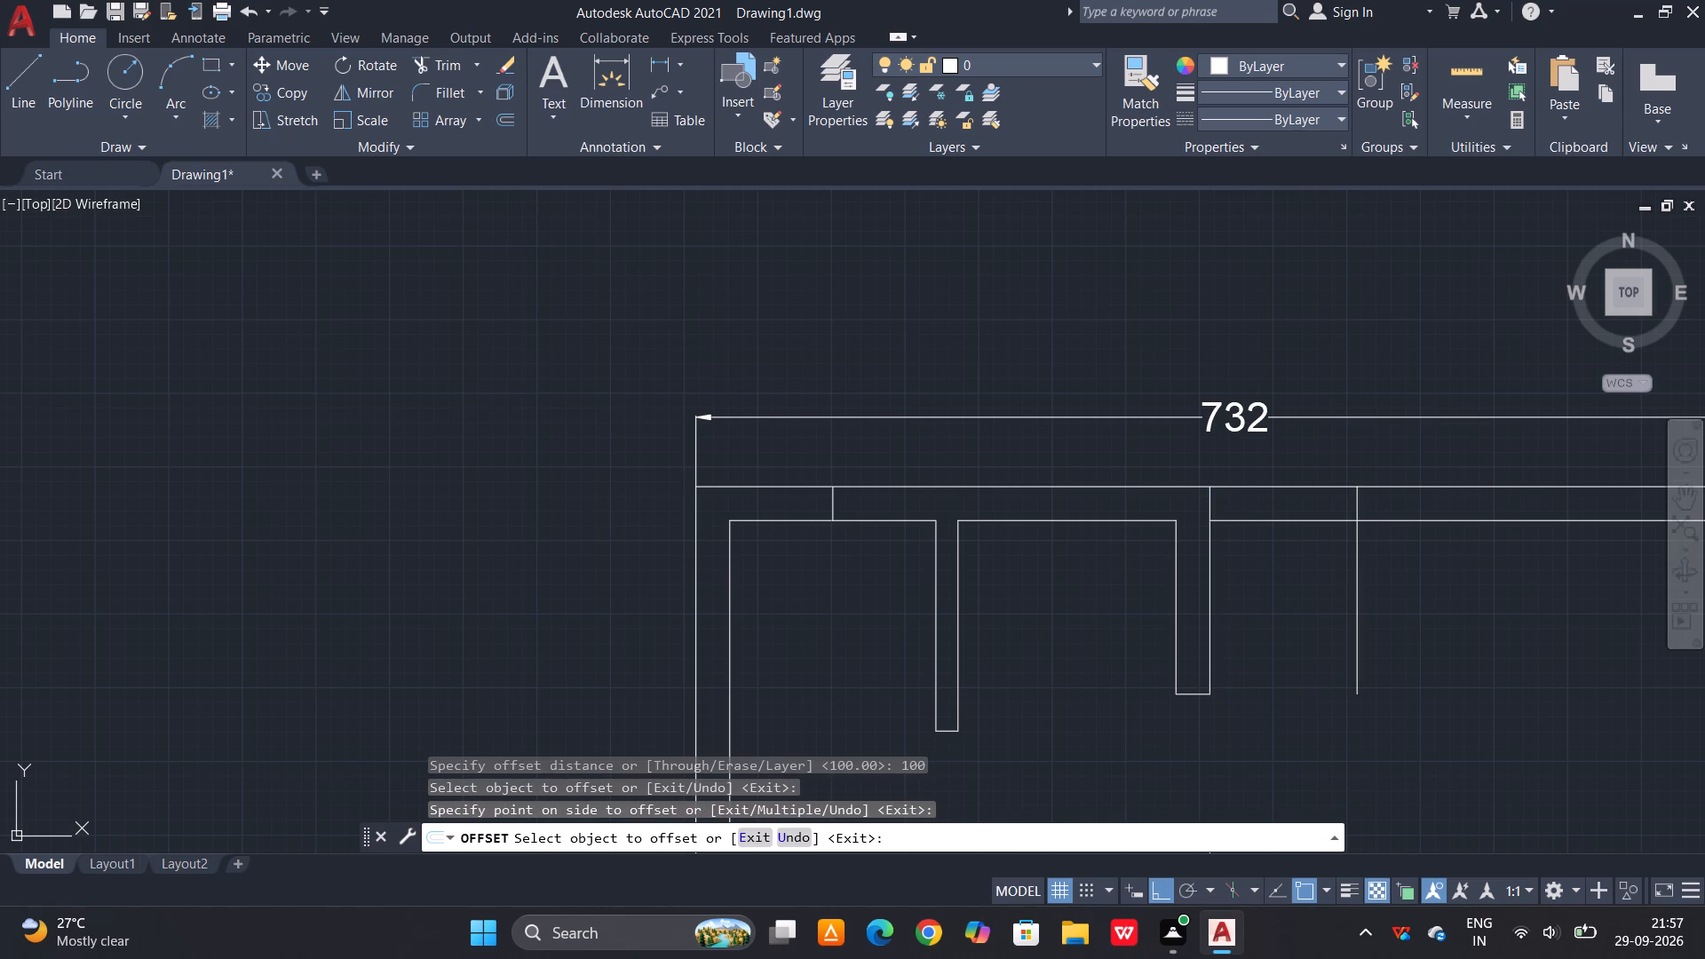
Trim the top wall lines between the partition face and its offset, plus the offset's excess below the wall, to form an opening.
text(TR)
key(space)
key(space)
drag(1312, 464, 1301, 521)
click(1286, 597)
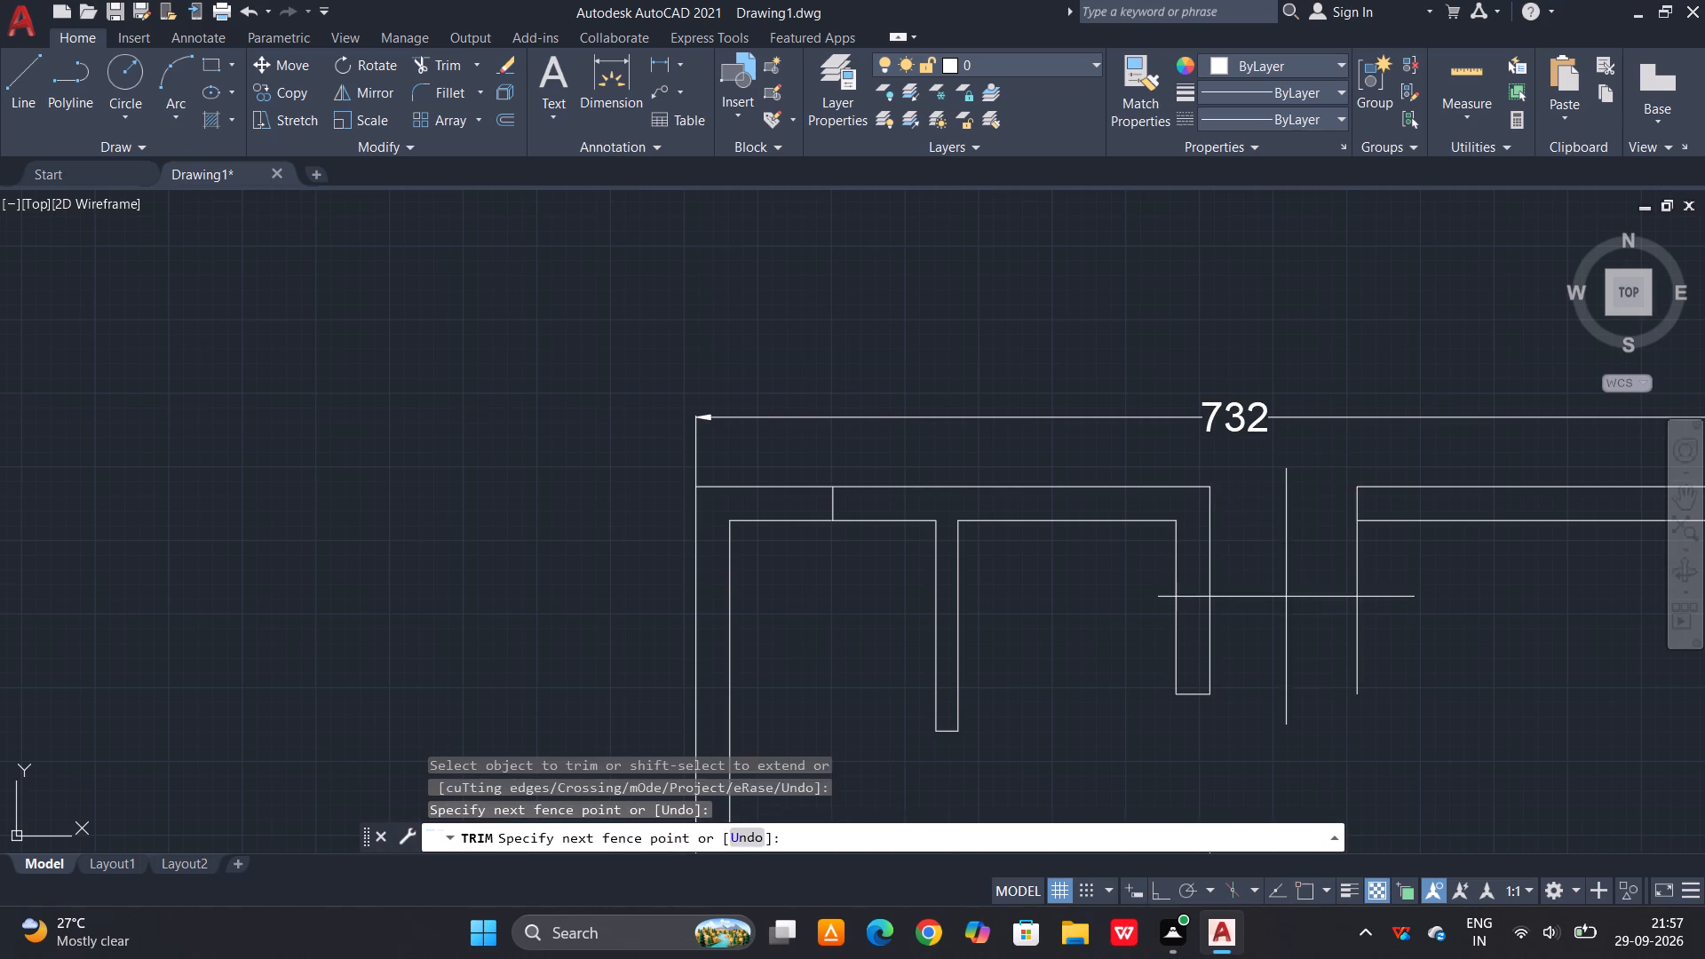
click(1380, 573)
key(Escape)
key(Escape)
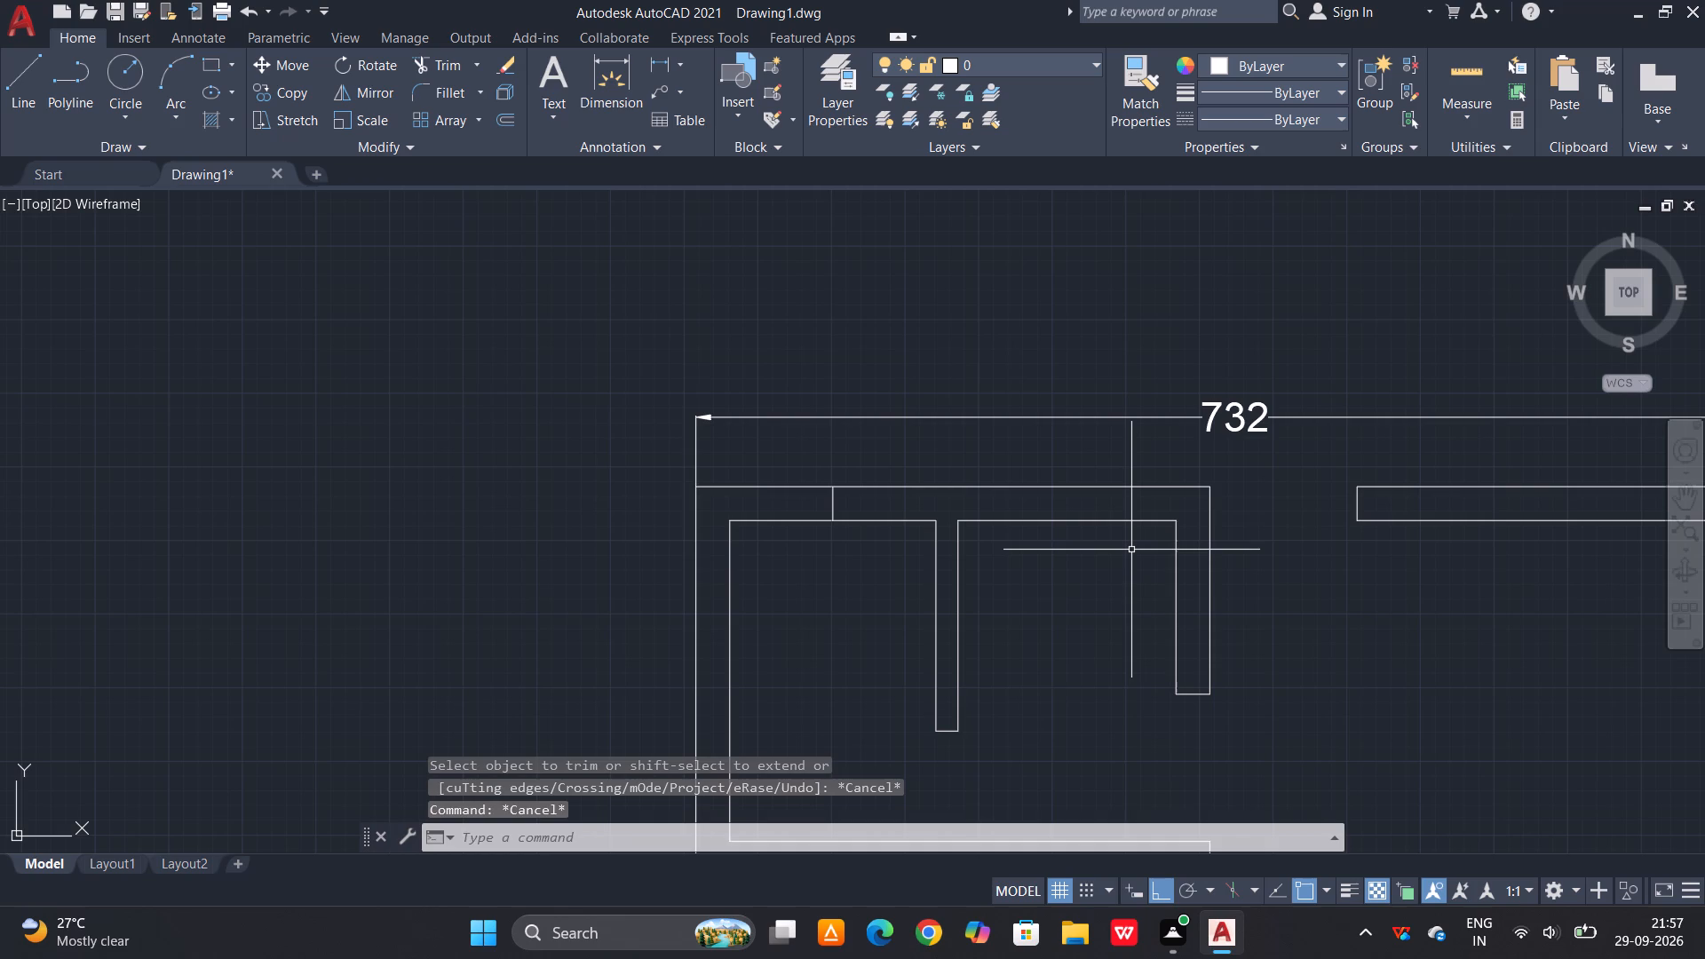
Draw a short line across the top exterior wall at the inner-face midpoint between the thin and thicker upper partitions.
key(l)
key(space)
click(1061, 527)
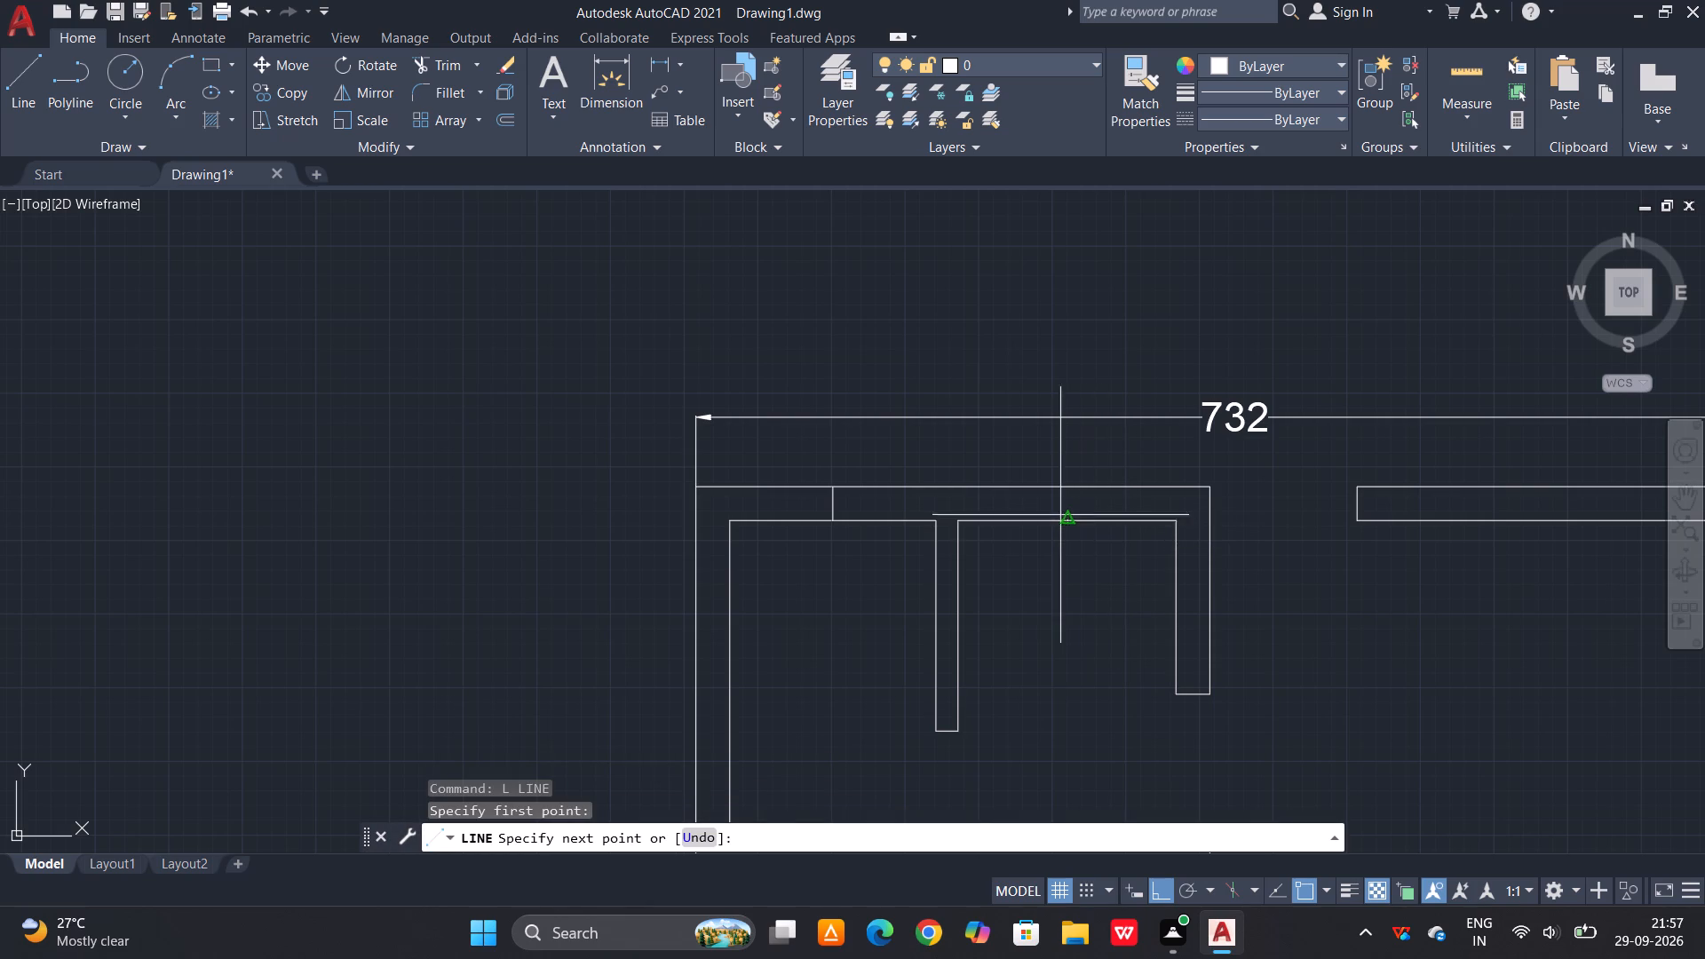
click(1067, 487)
key(space)
scroll(820, 487, down, 1)
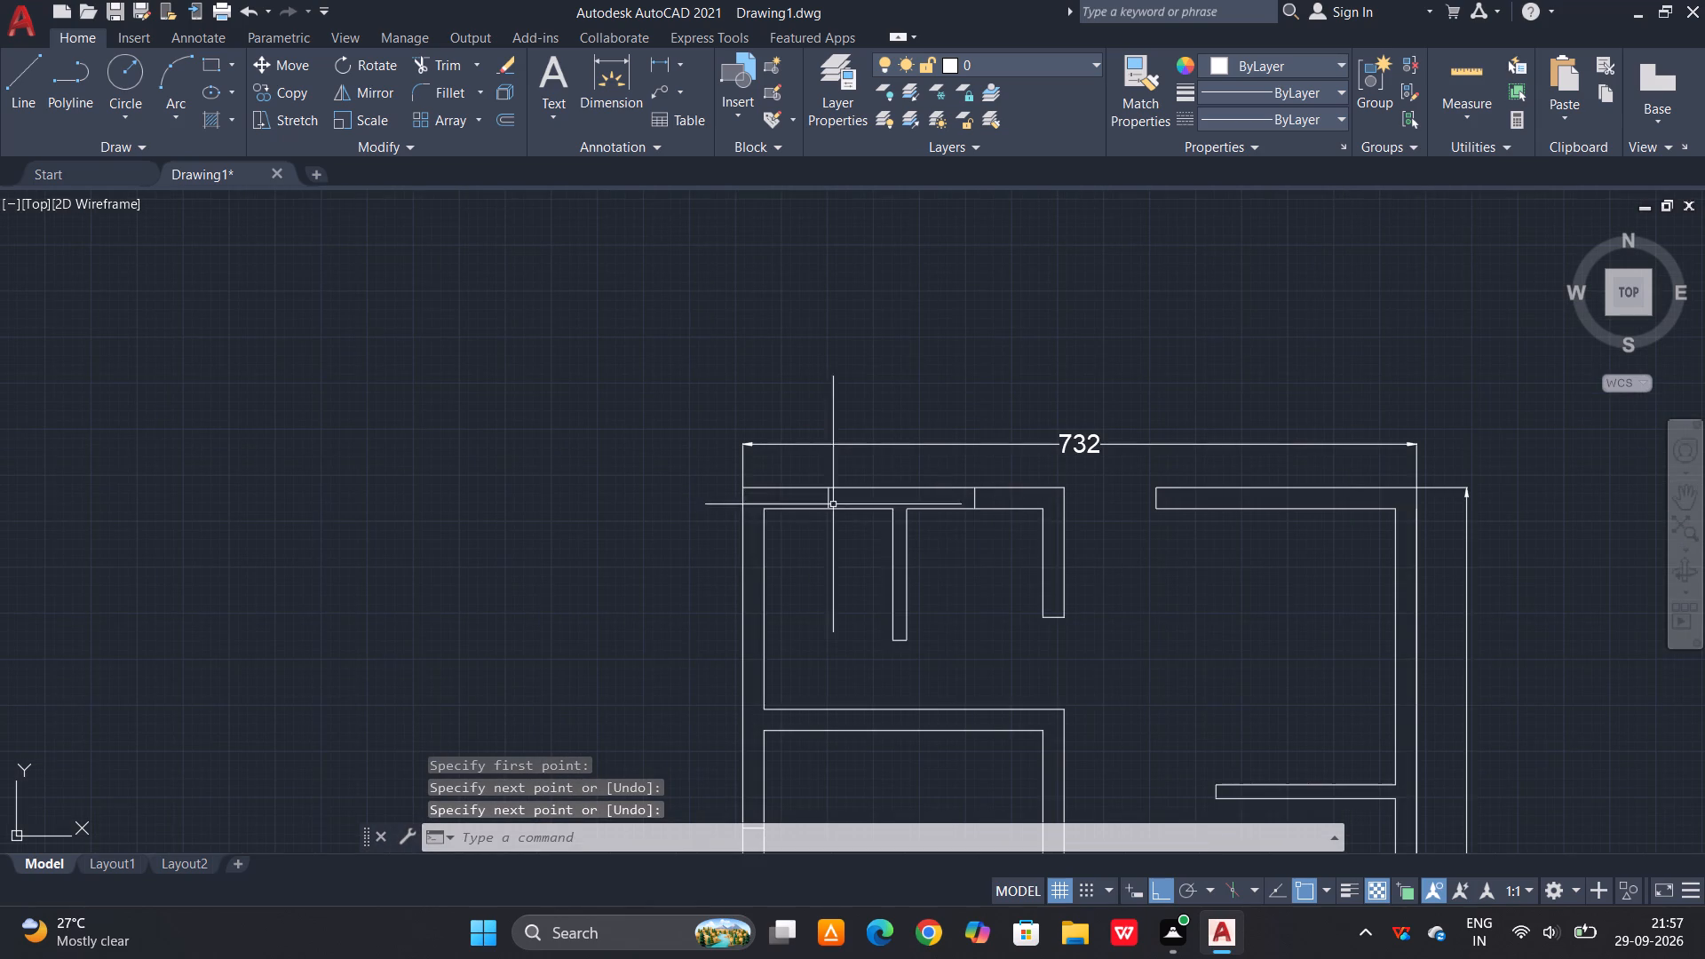
Draw a short line across the right exterior wall at the inner-face midpoint of the upper-right room.
middle_drag(1269, 644, 1122, 649)
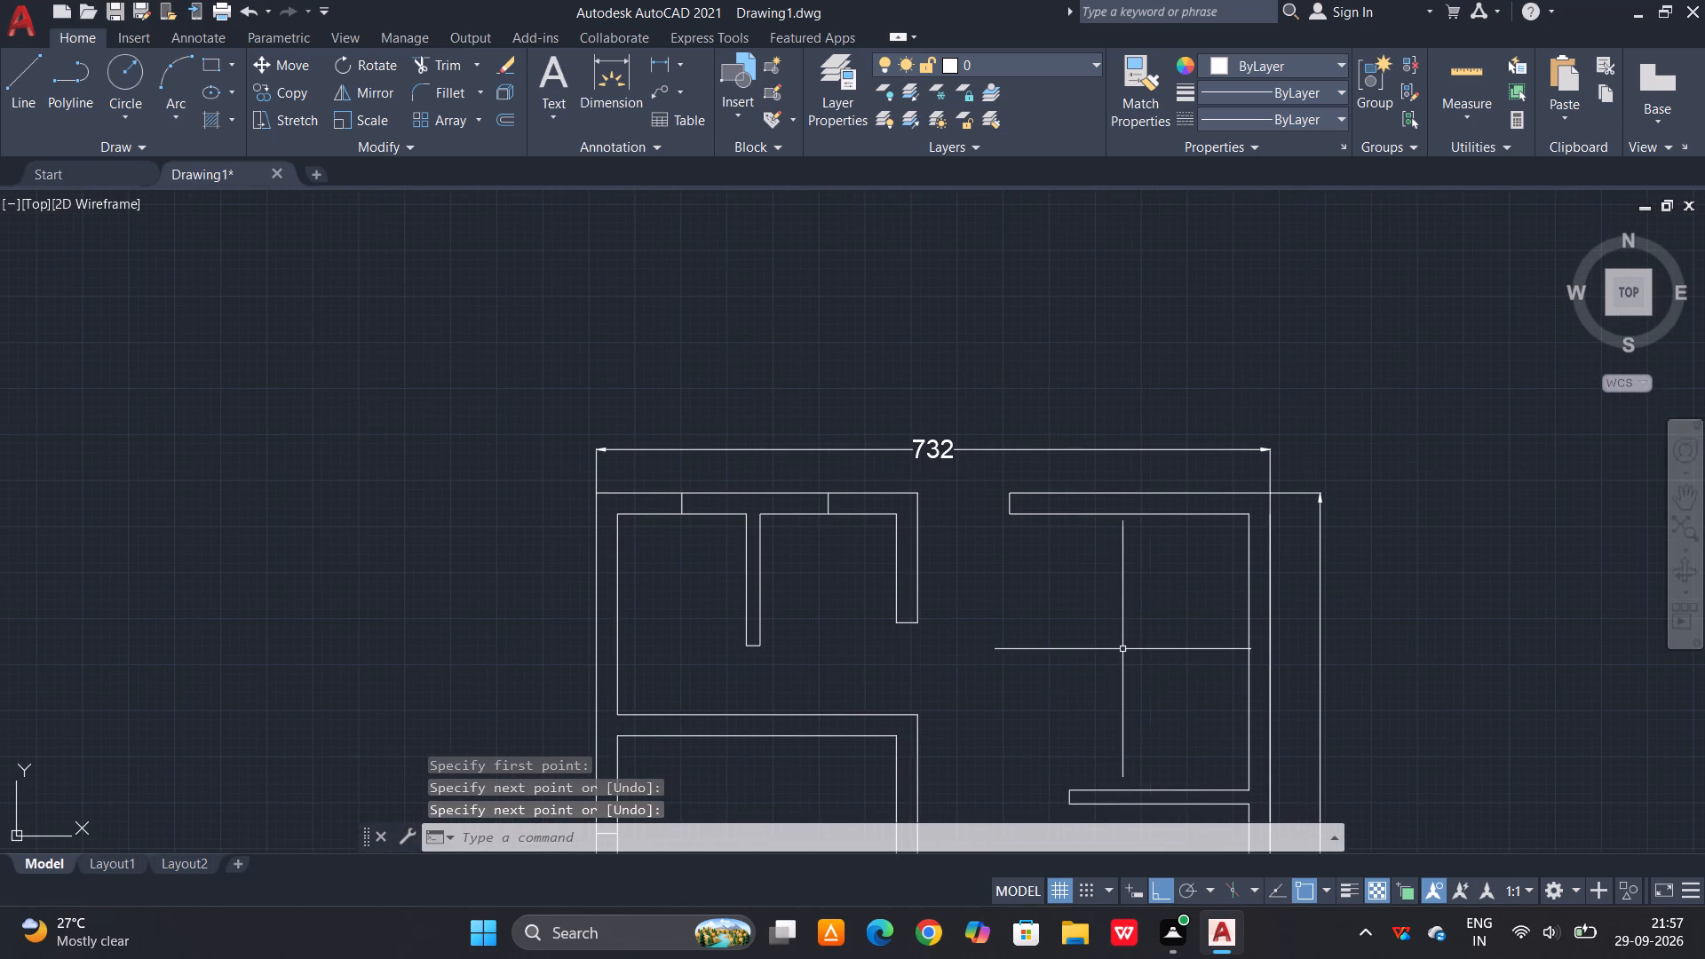
key(space)
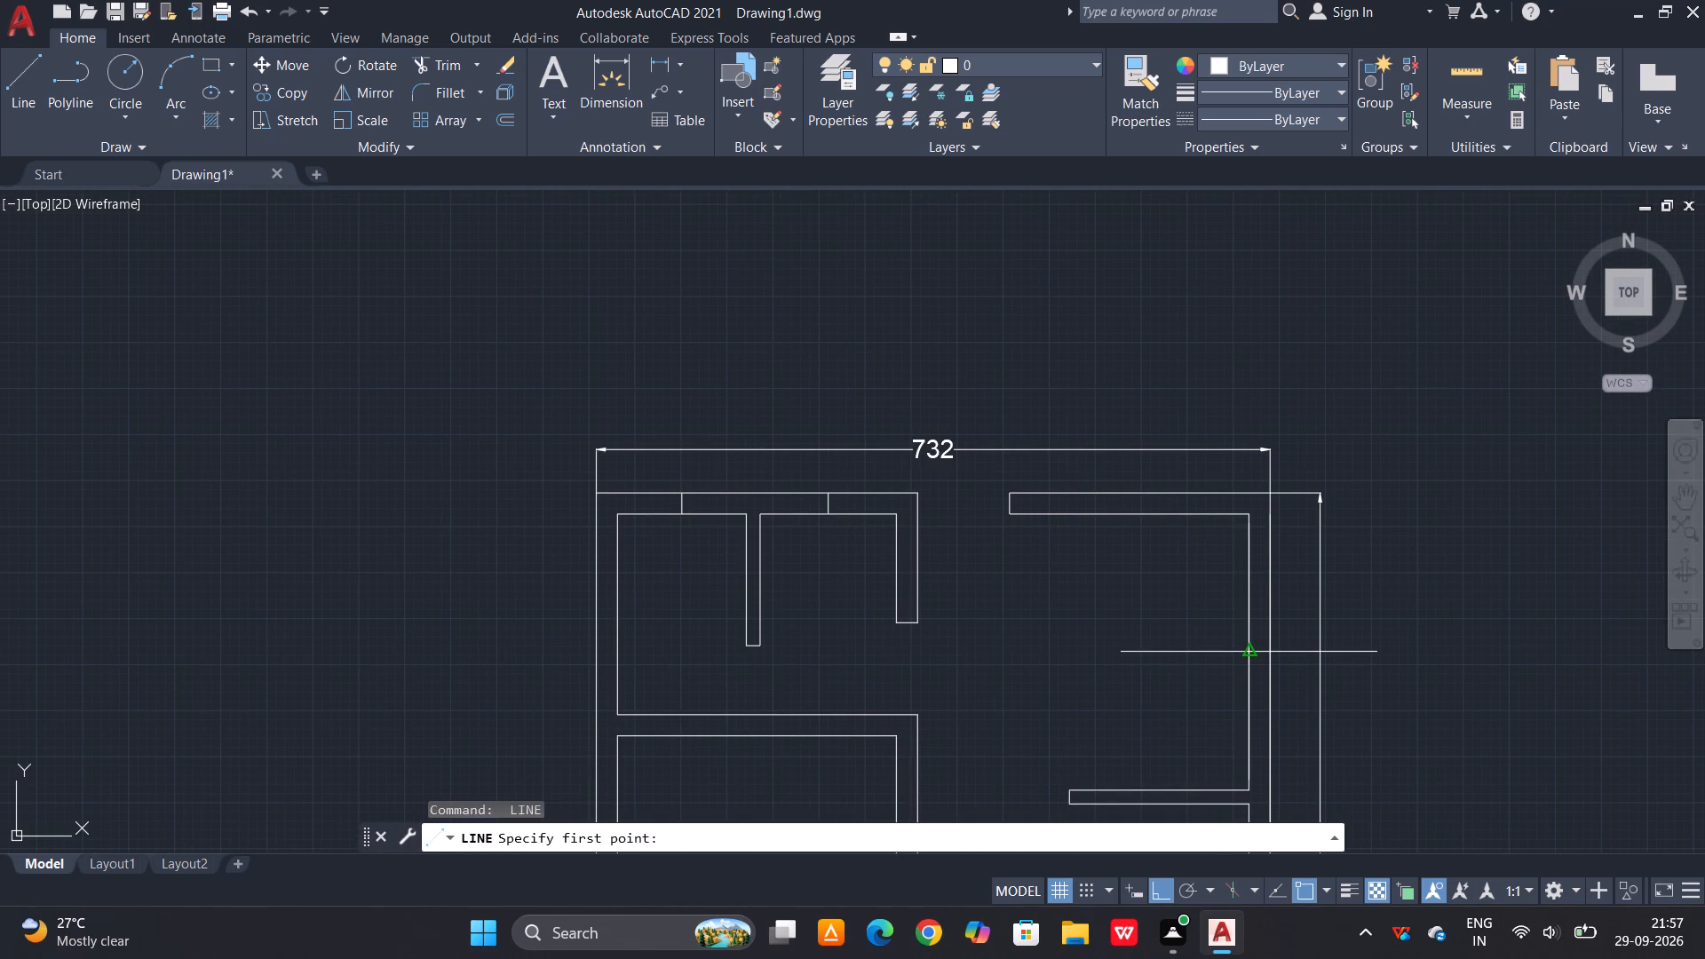
click(1252, 652)
click(1271, 653)
key(space)
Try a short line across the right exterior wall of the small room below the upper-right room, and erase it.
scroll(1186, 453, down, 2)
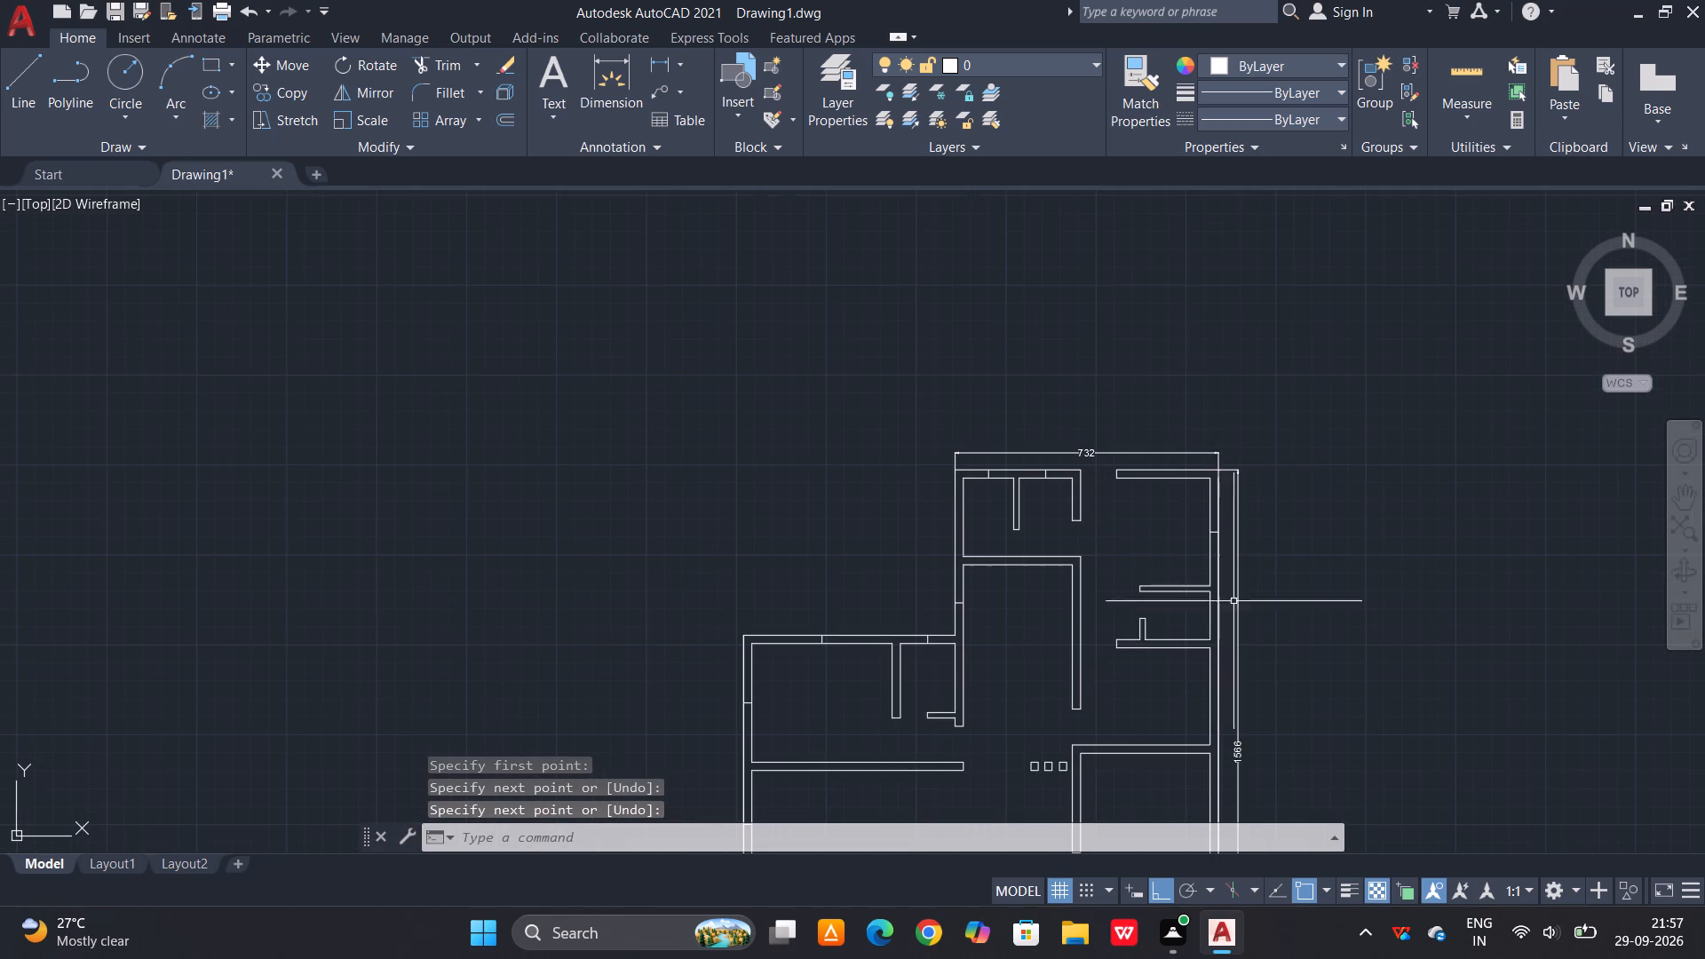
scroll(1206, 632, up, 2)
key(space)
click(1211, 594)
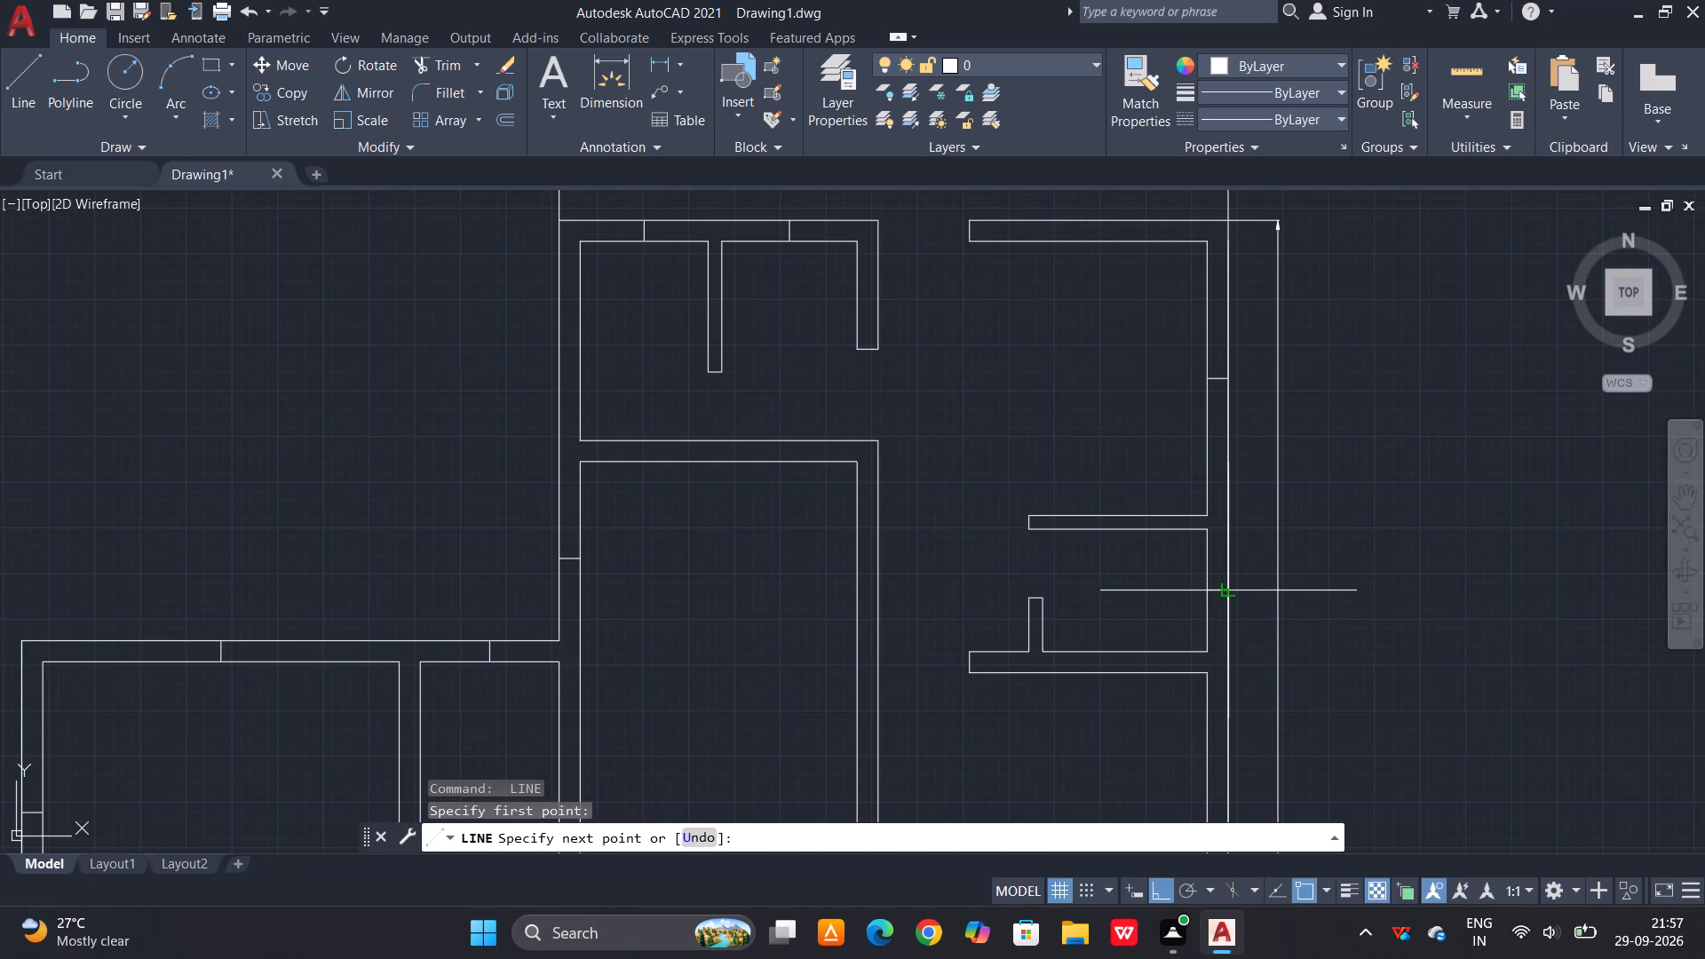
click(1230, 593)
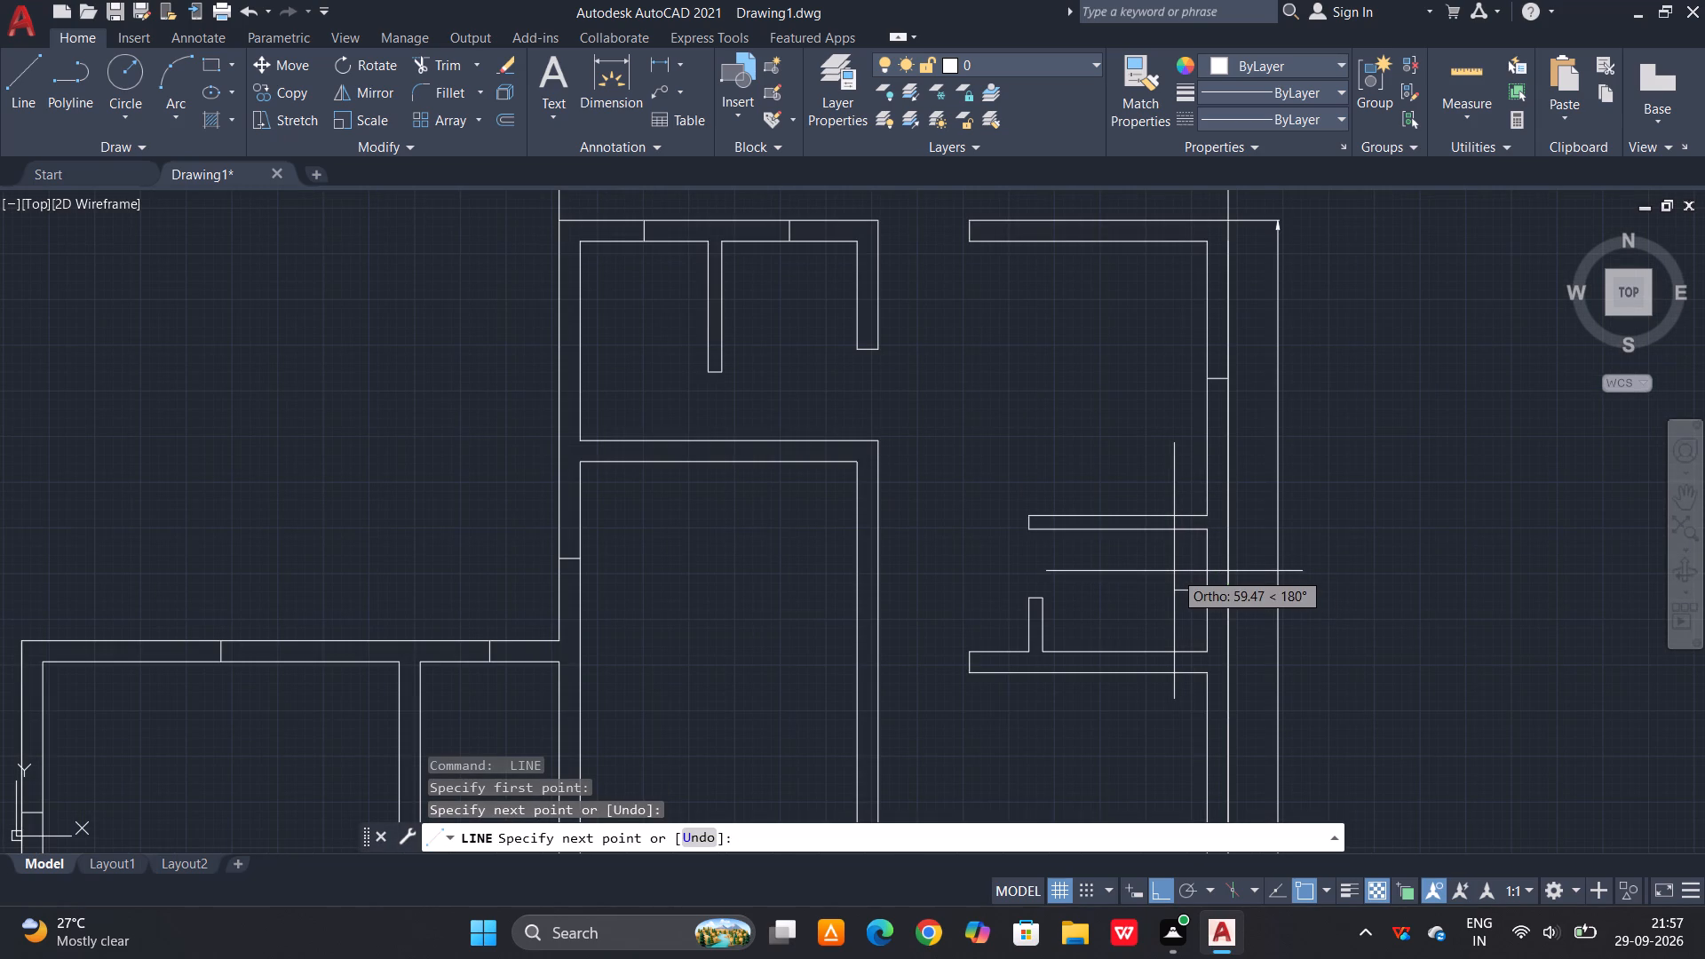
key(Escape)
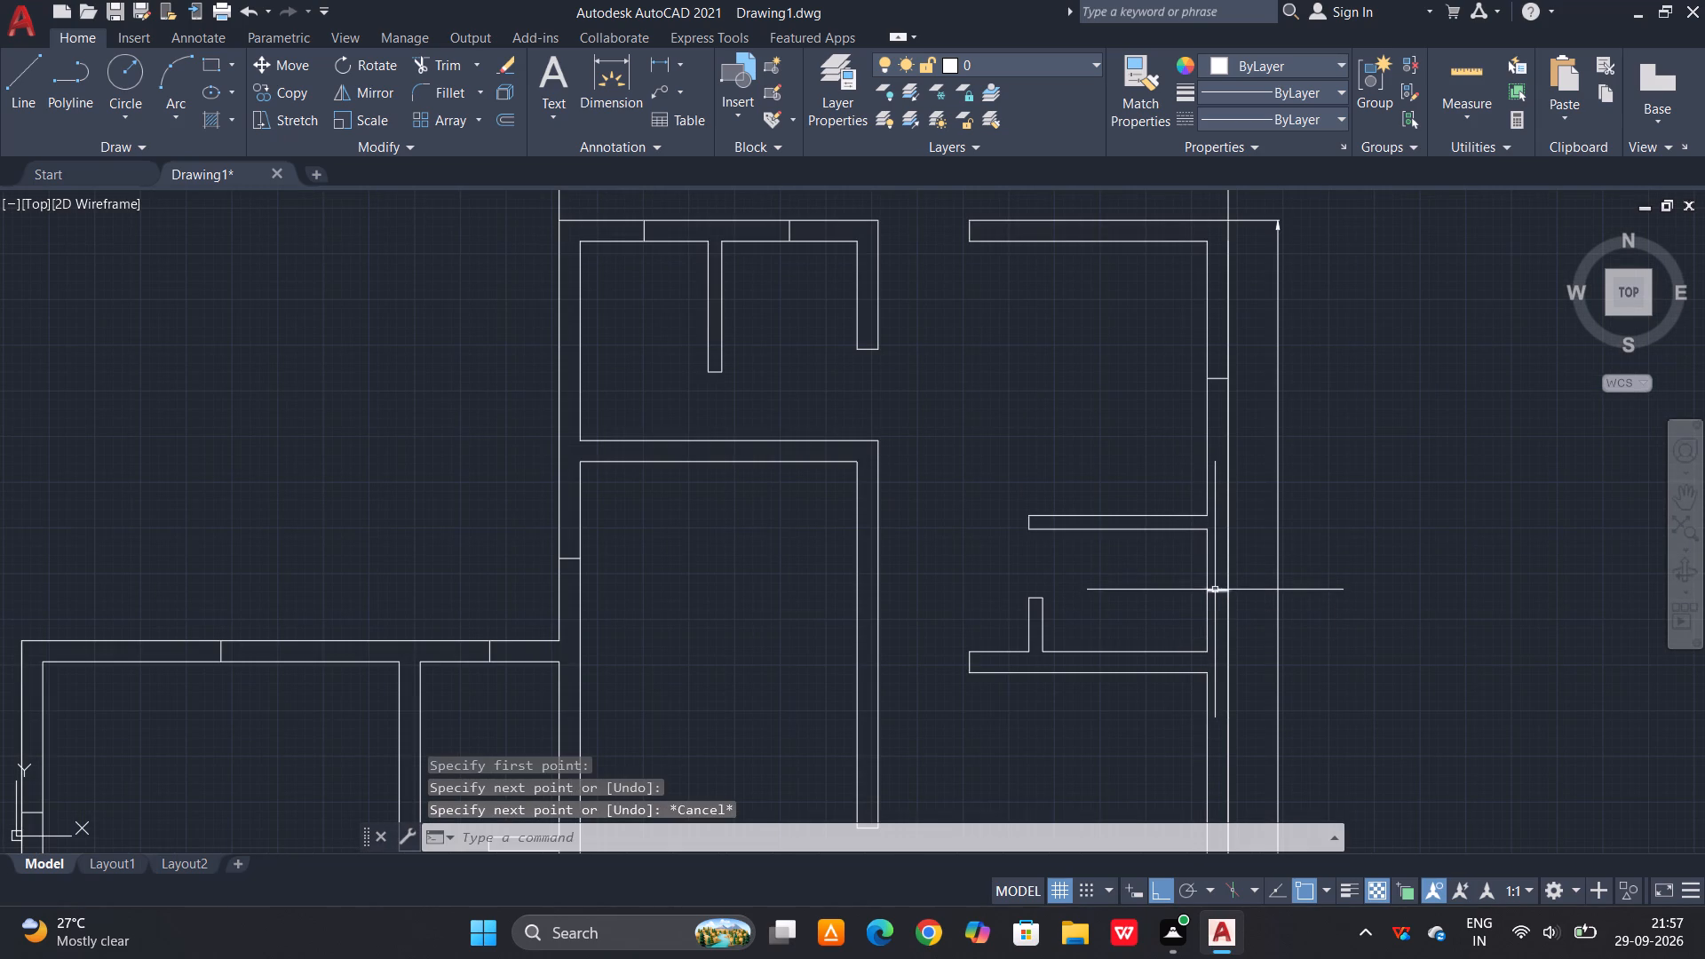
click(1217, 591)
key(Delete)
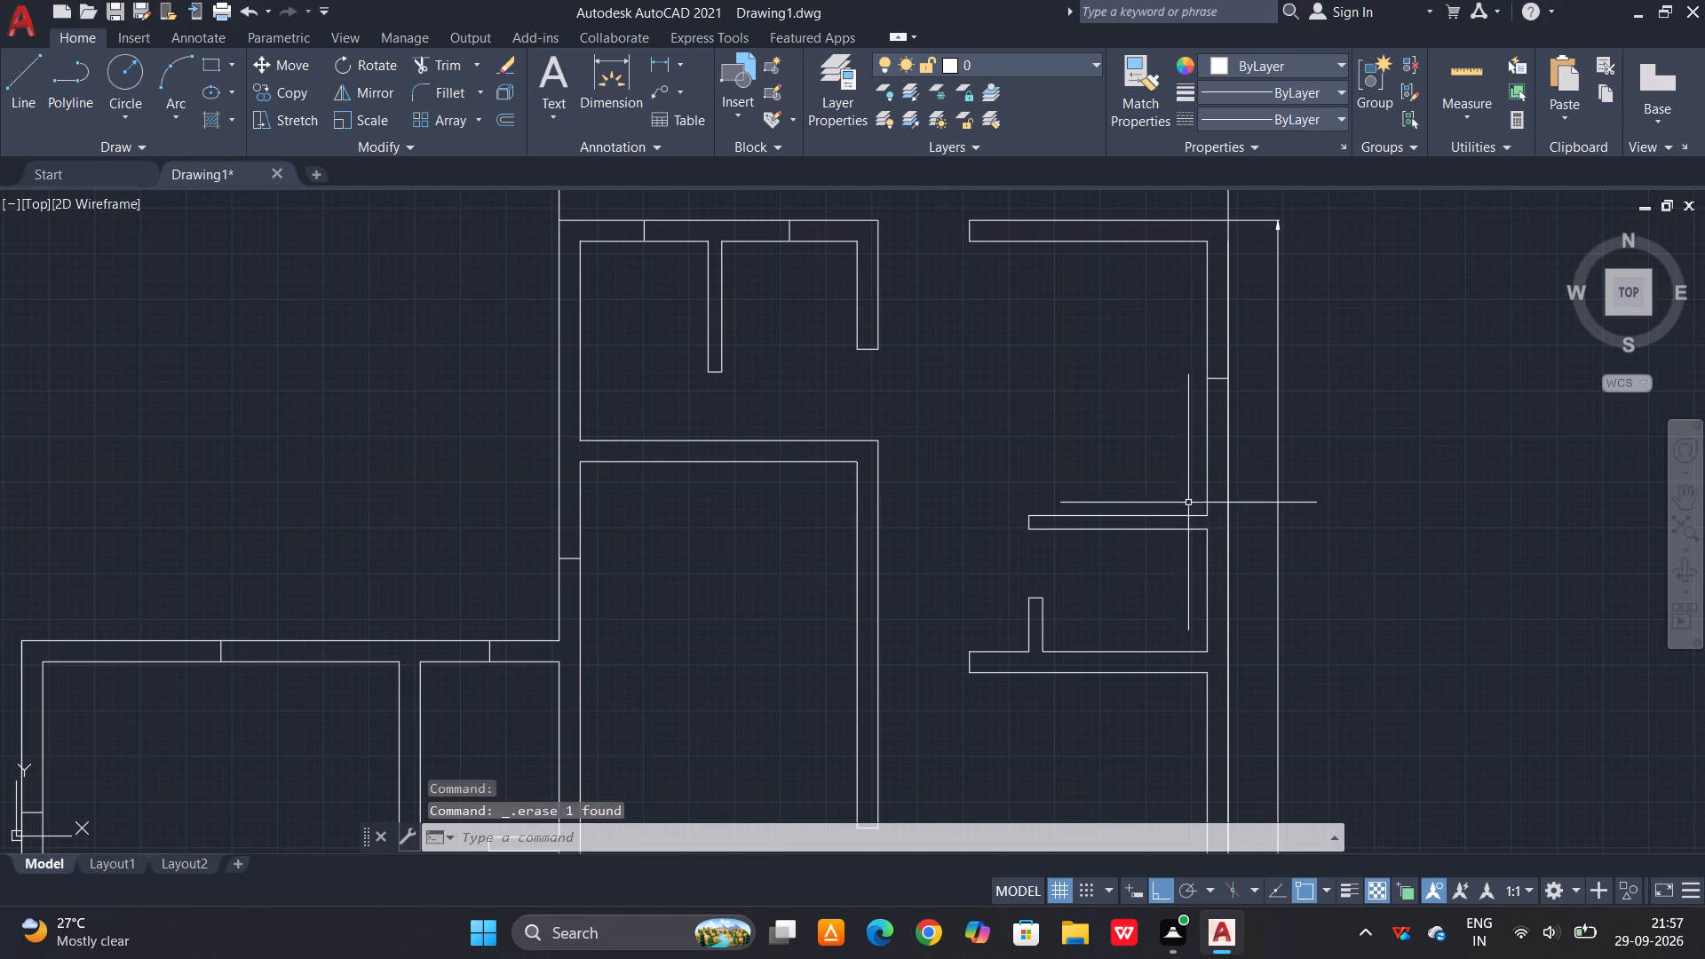
Draw a short line across the right exterior wall at the inner-face midpoint between the small room and the room above the staircase.
scroll(1188, 503, down, 2)
key(Escape)
key(l)
key(space)
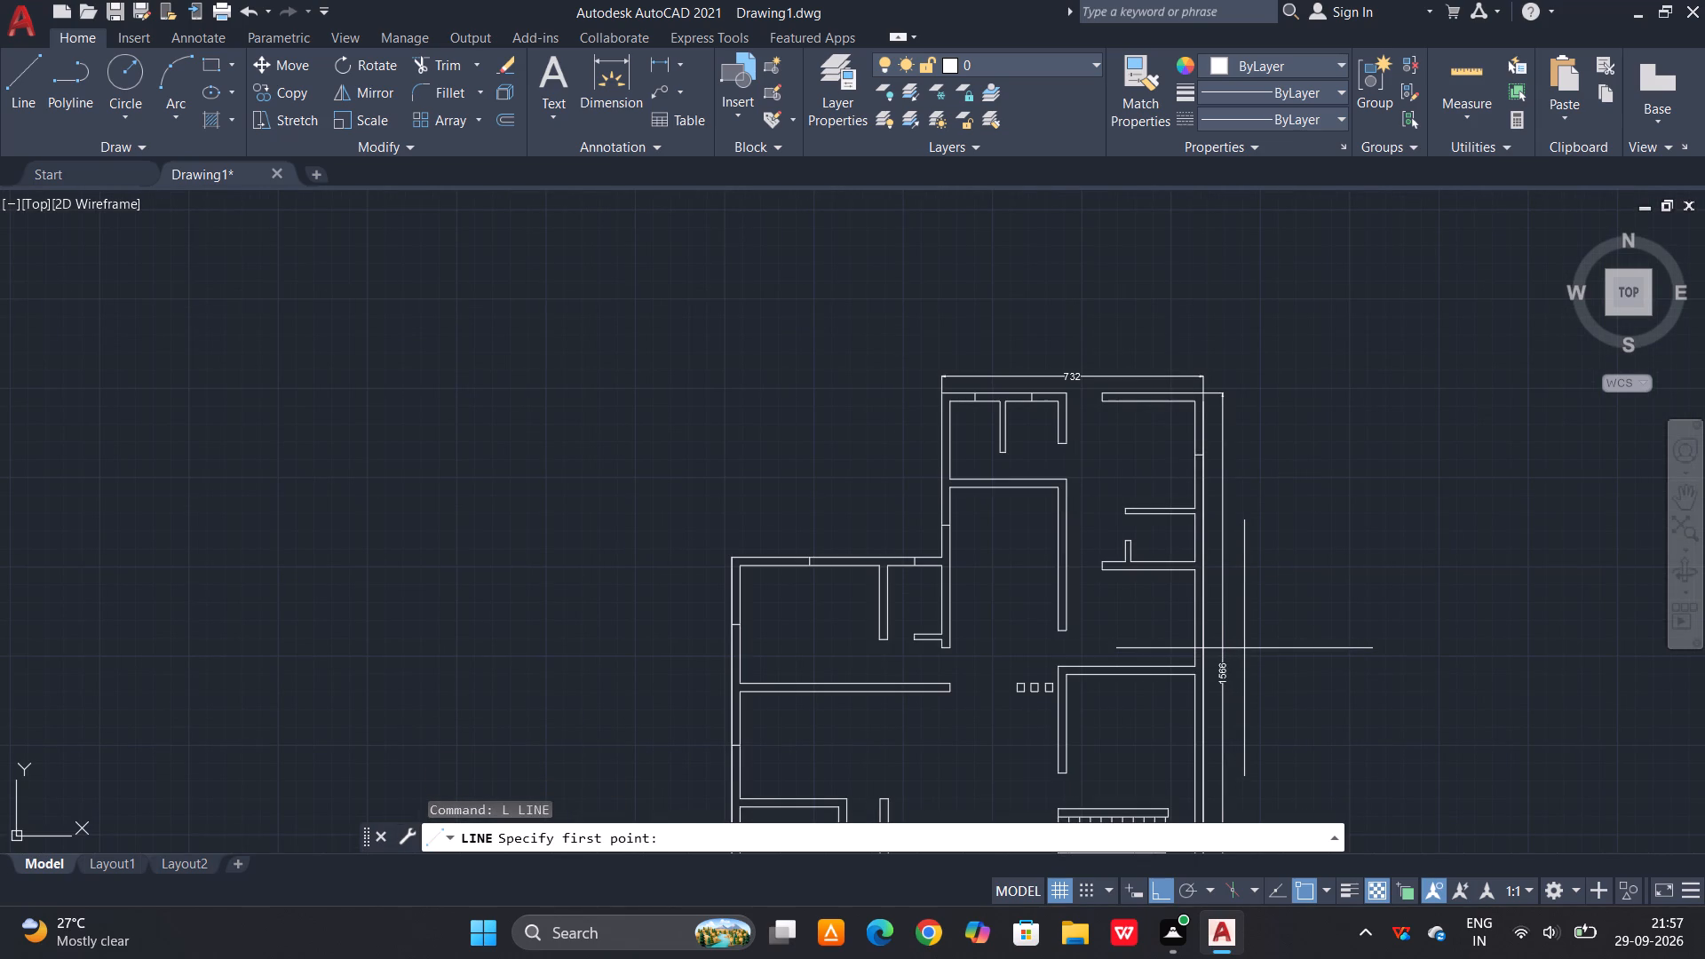
middle_drag(1246, 652, 1213, 670)
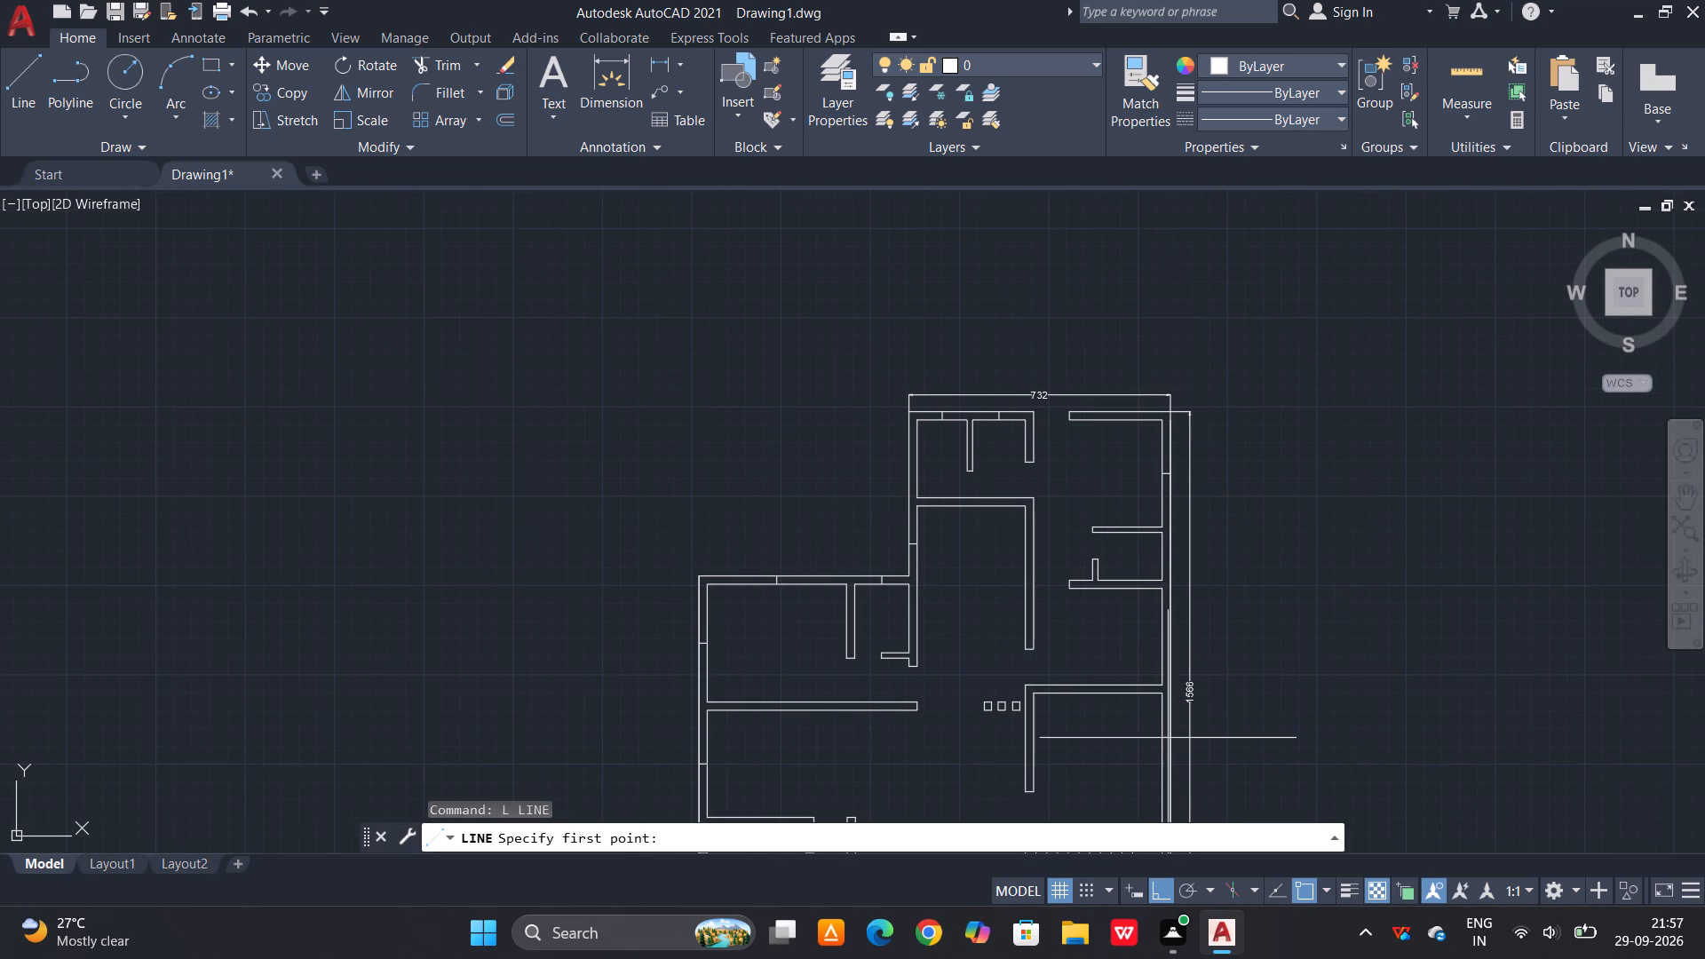
middle_drag(1166, 741, 1151, 630)
scroll(1144, 535, up, 2)
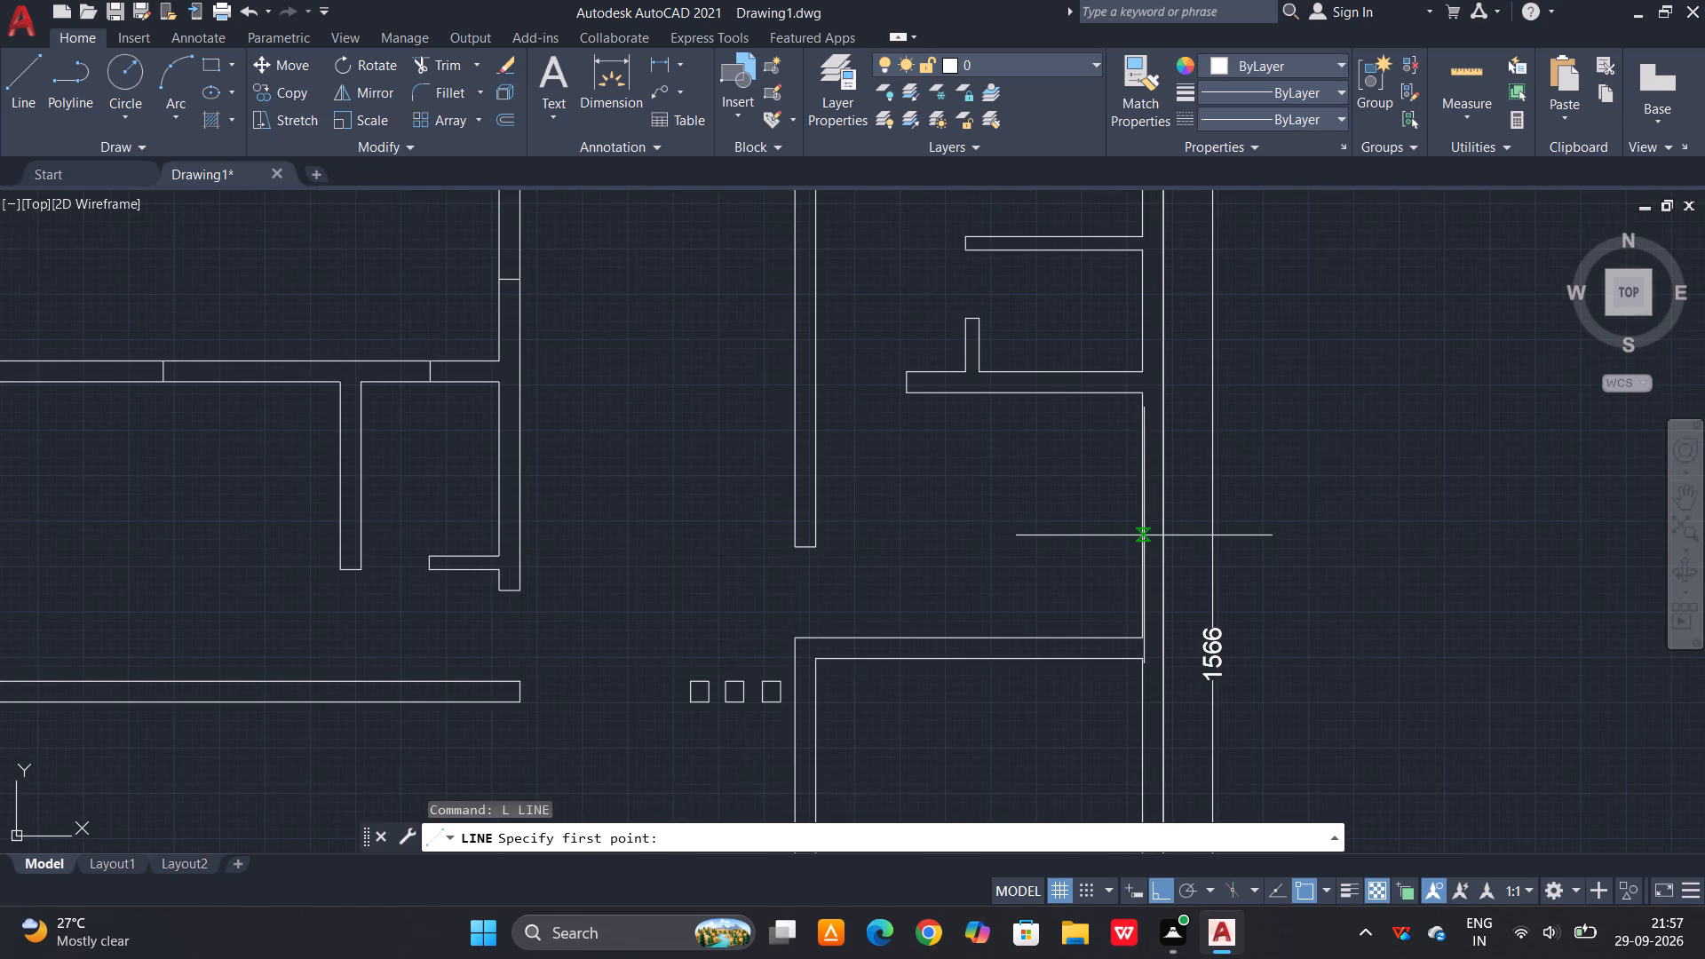
scroll(1212, 519, down, 2)
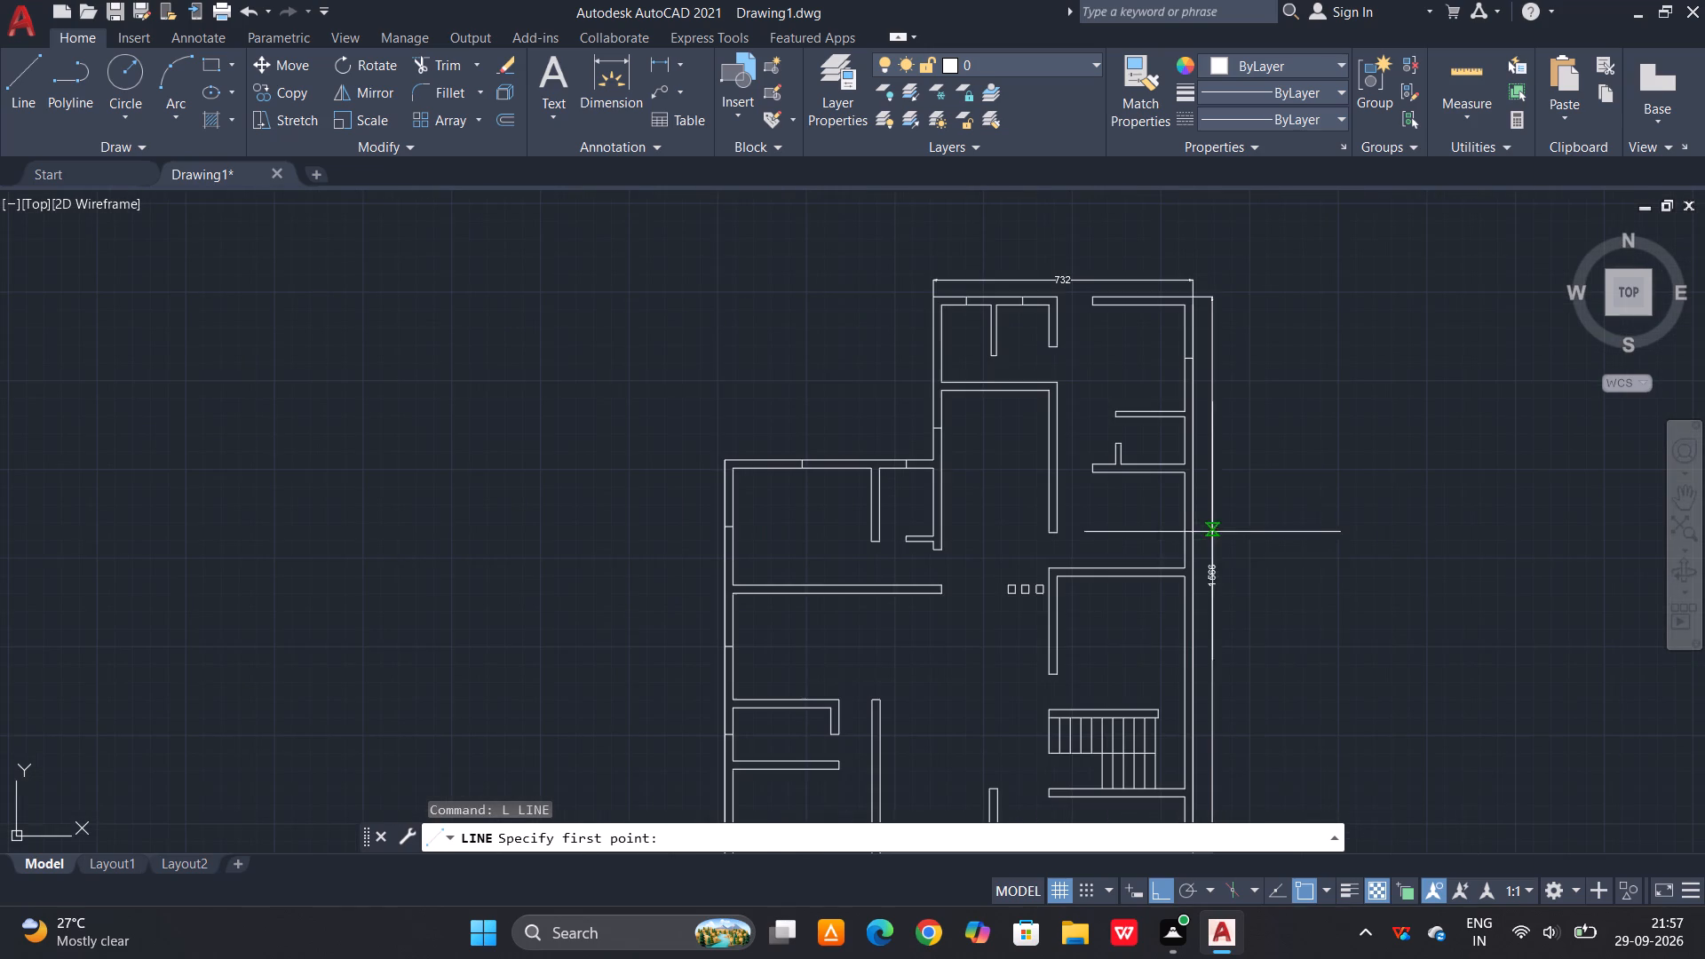
scroll(1187, 543, up, 1)
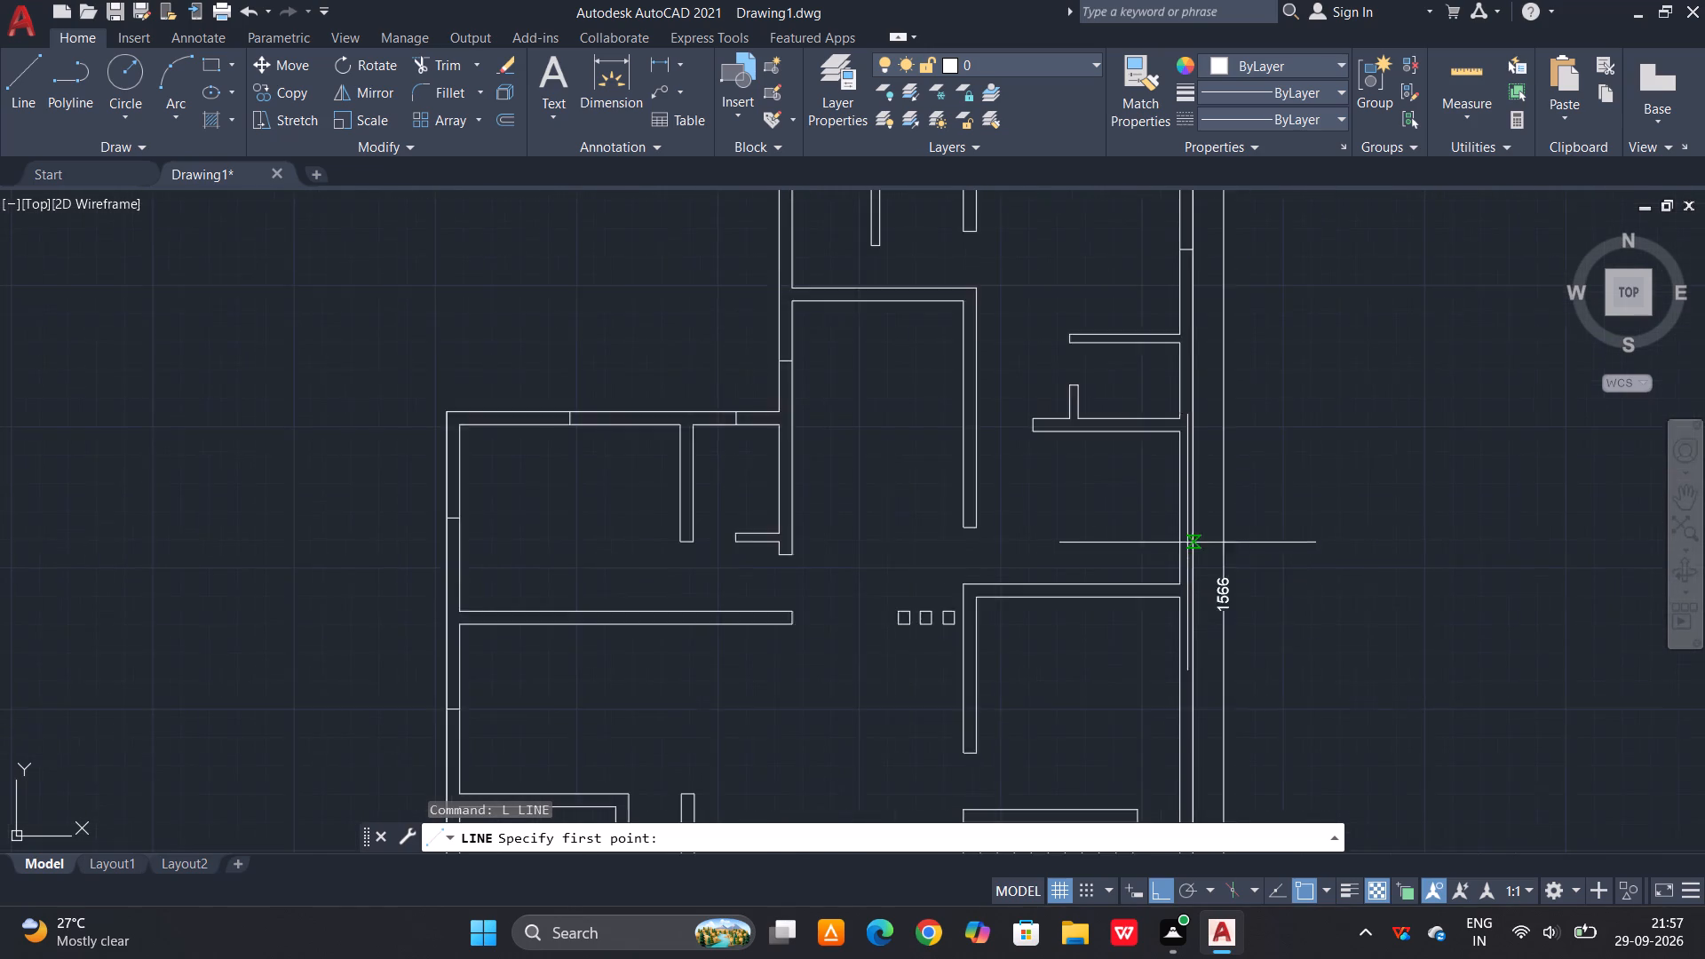
scroll(1187, 543, up, 1)
scroll(1159, 483, down, 1)
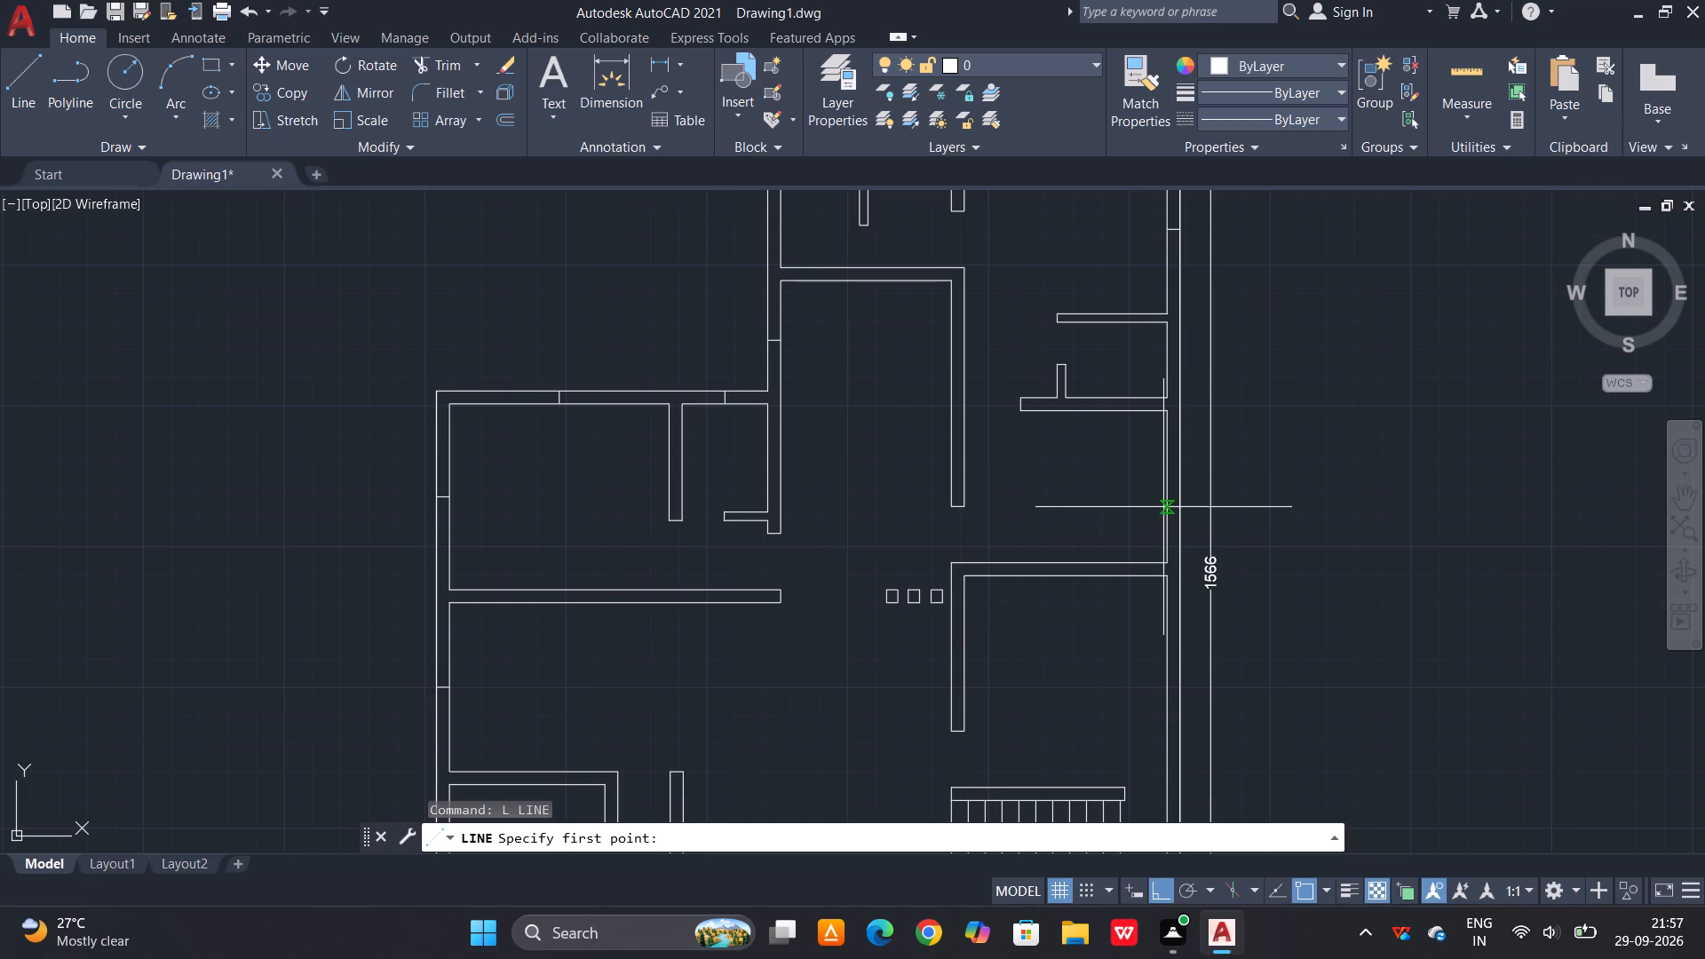
click(1167, 492)
scroll(1178, 499, up, 2)
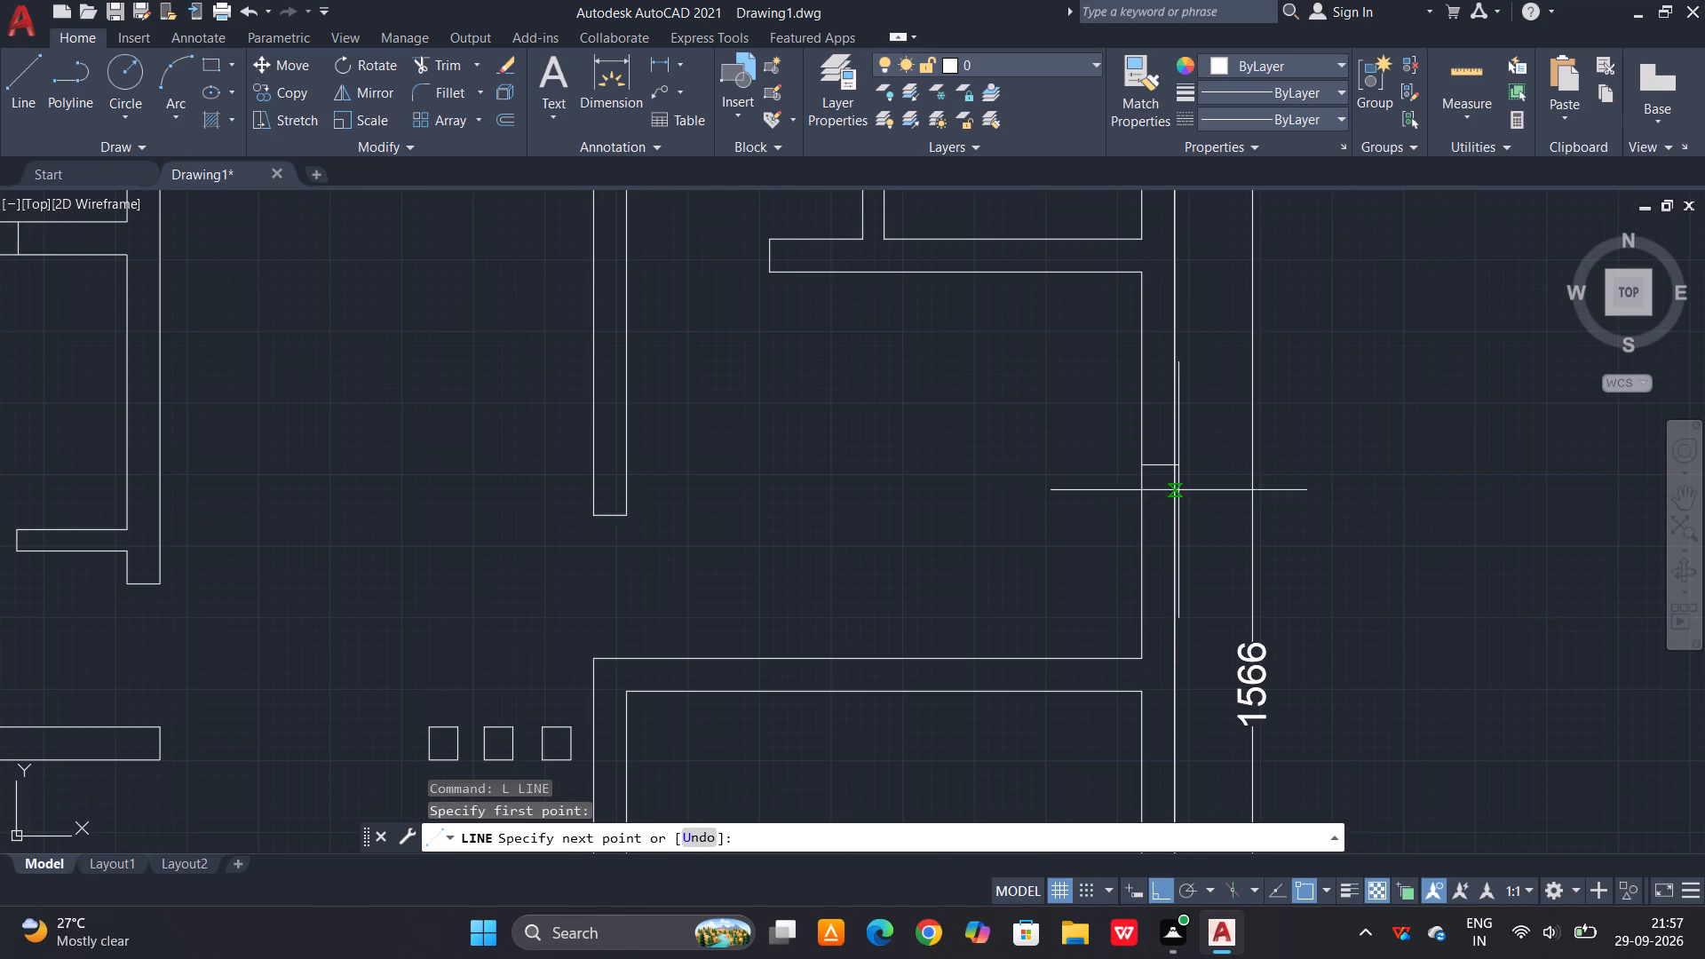
click(1178, 467)
scroll(1154, 337, down, 1)
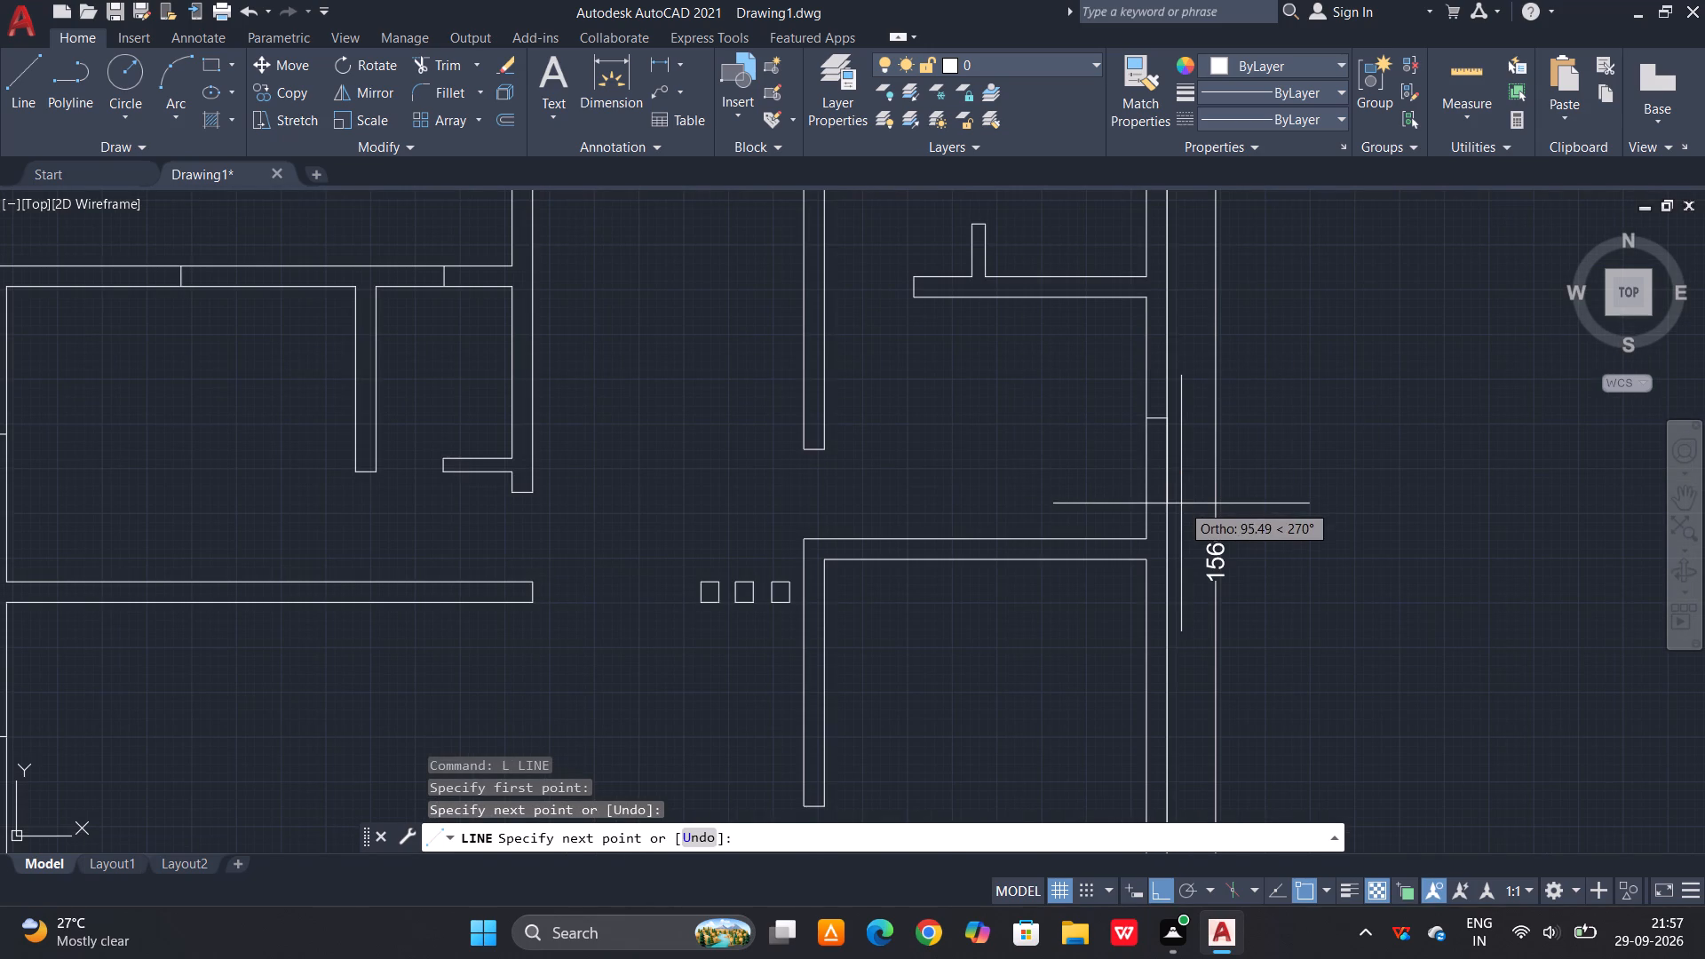
key(space)
Draw a short line across the right exterior wall of the room above the staircase.
middle_drag(1170, 654, 1130, 503)
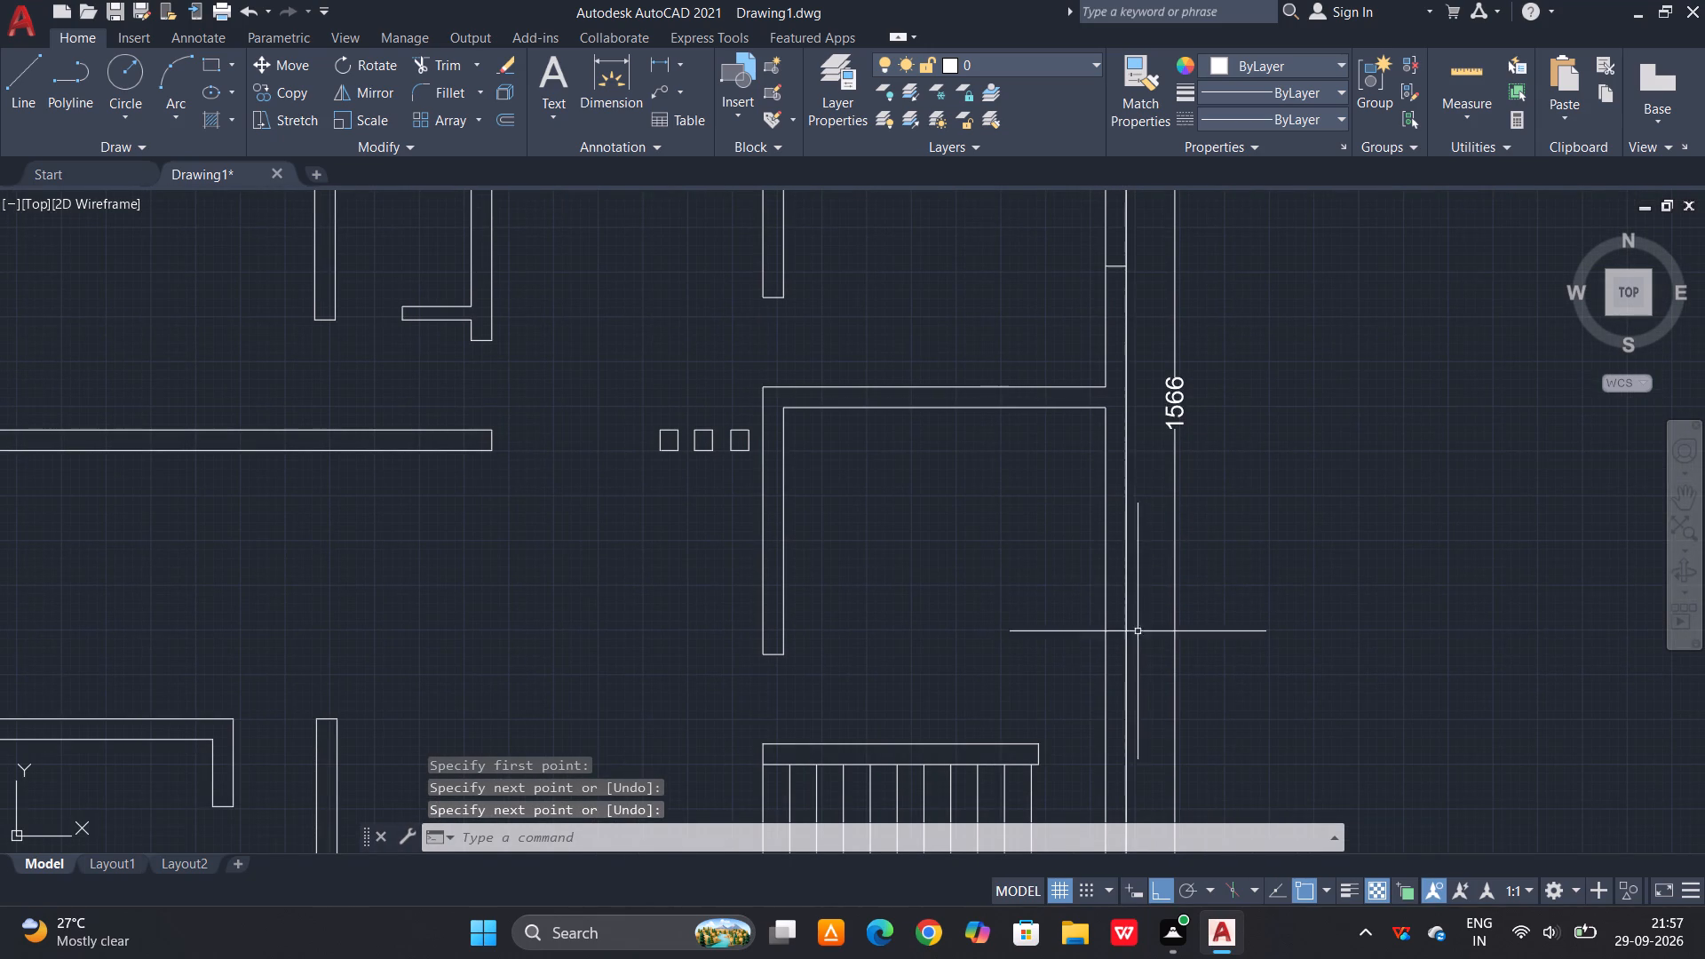
middle_drag(1121, 655, 1093, 472)
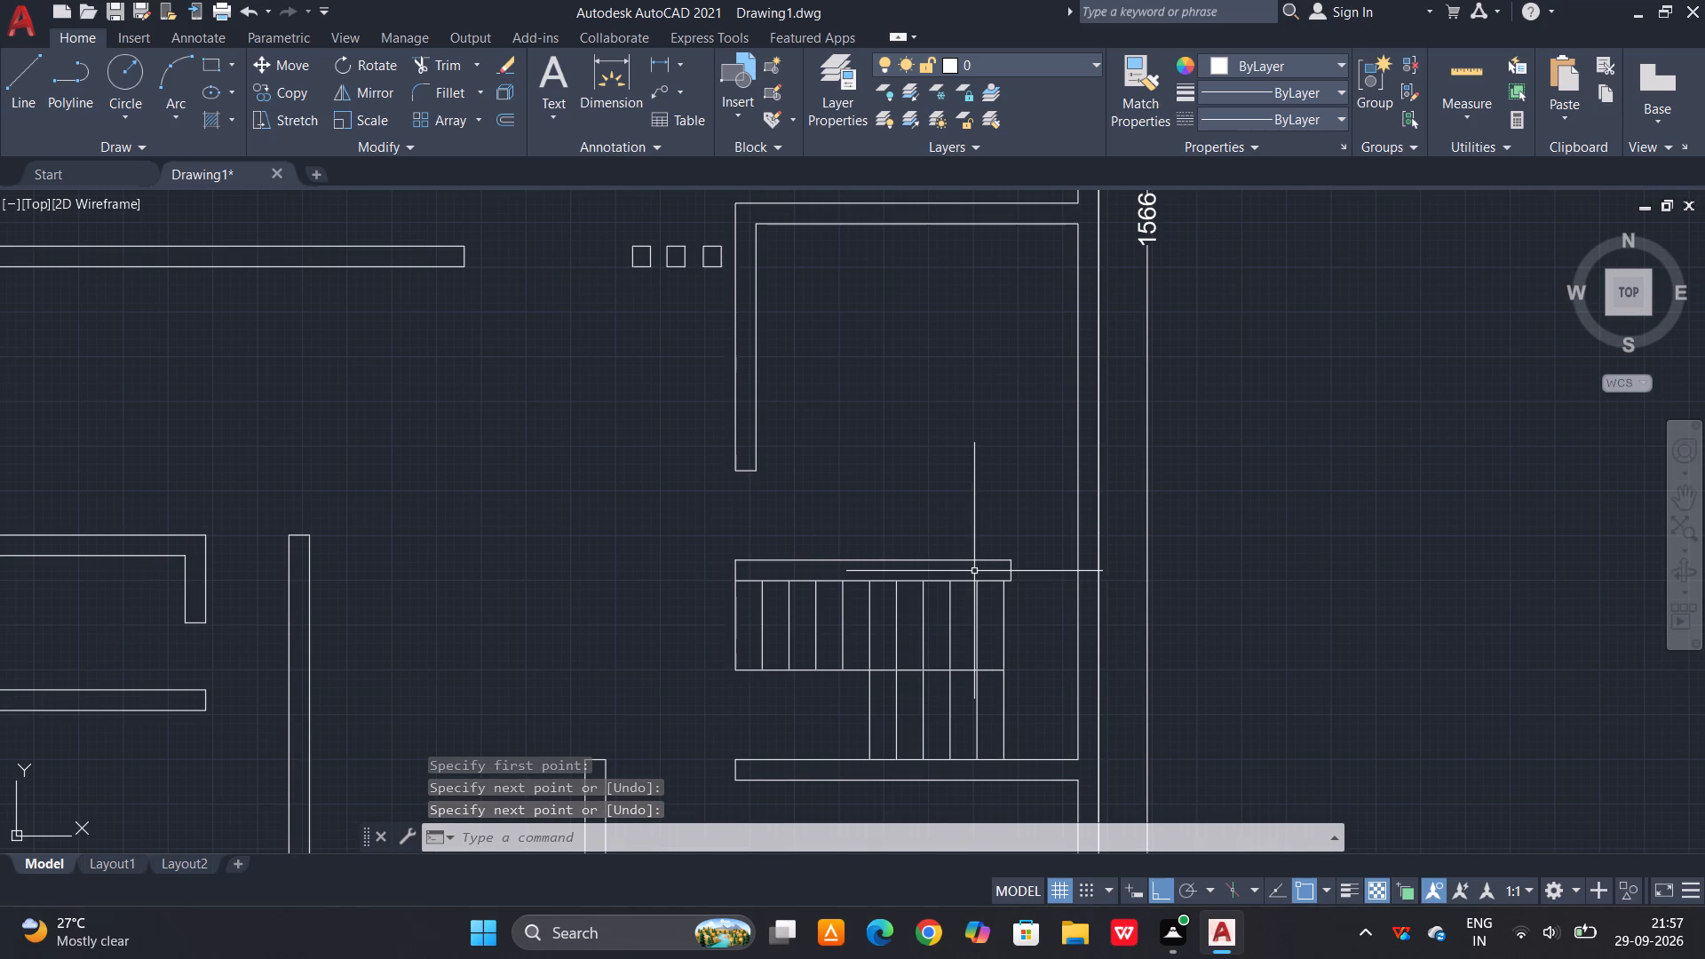
key(Escape)
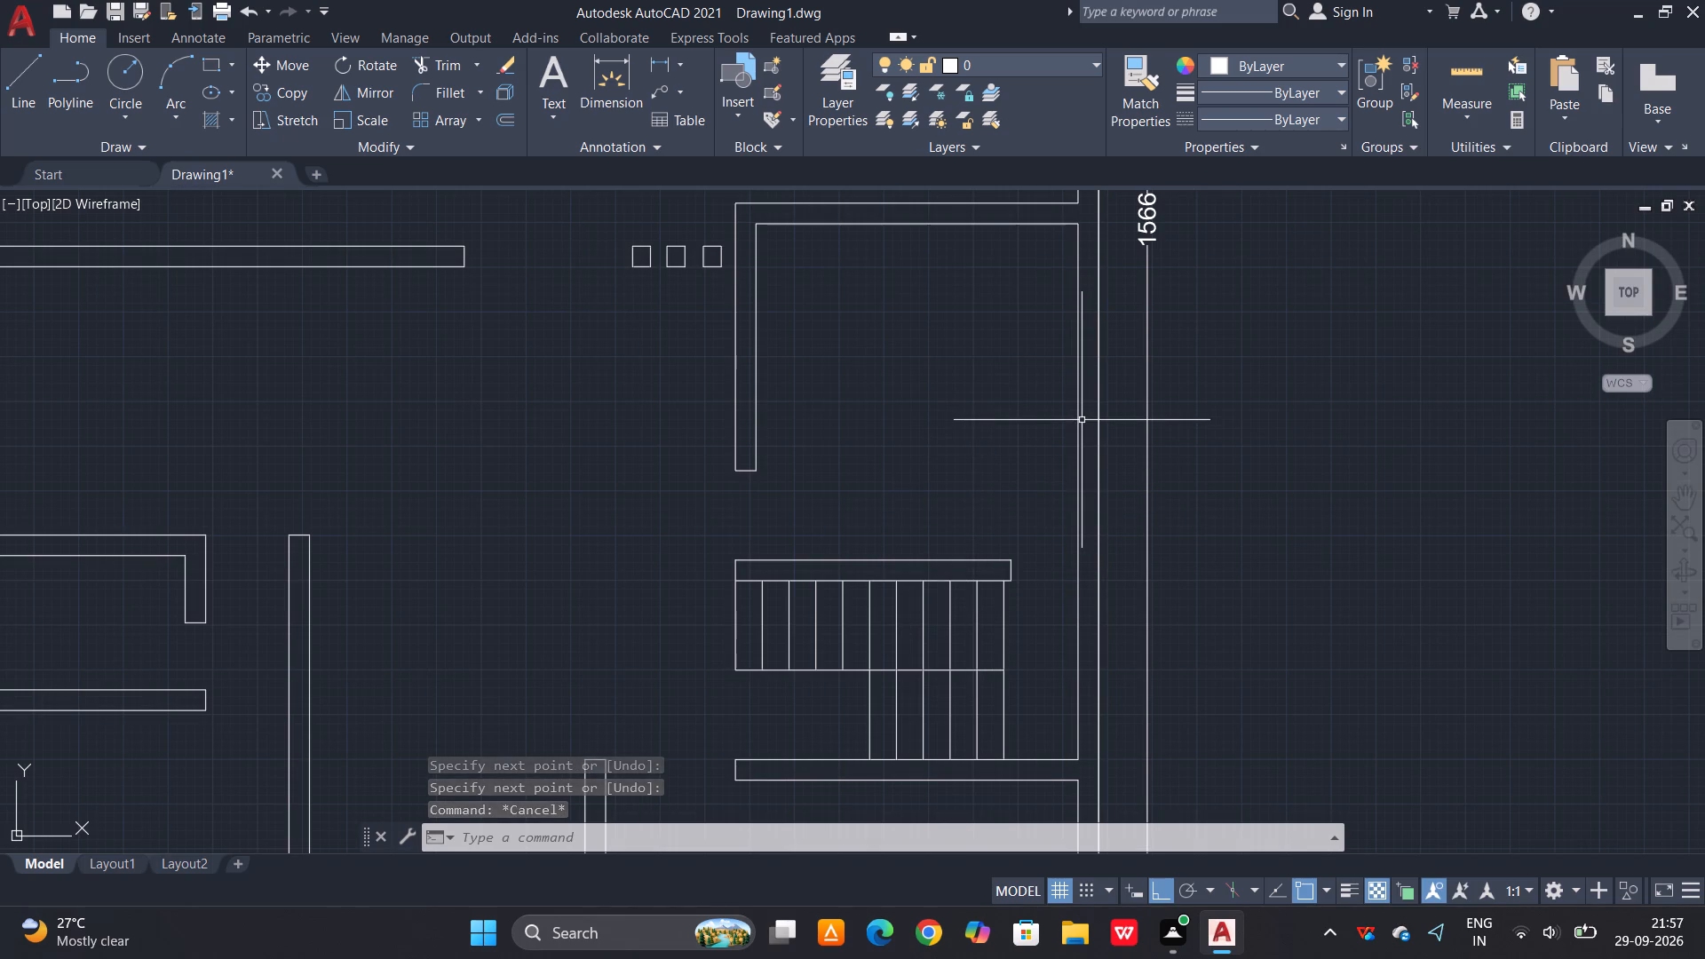
text(L)
key(space)
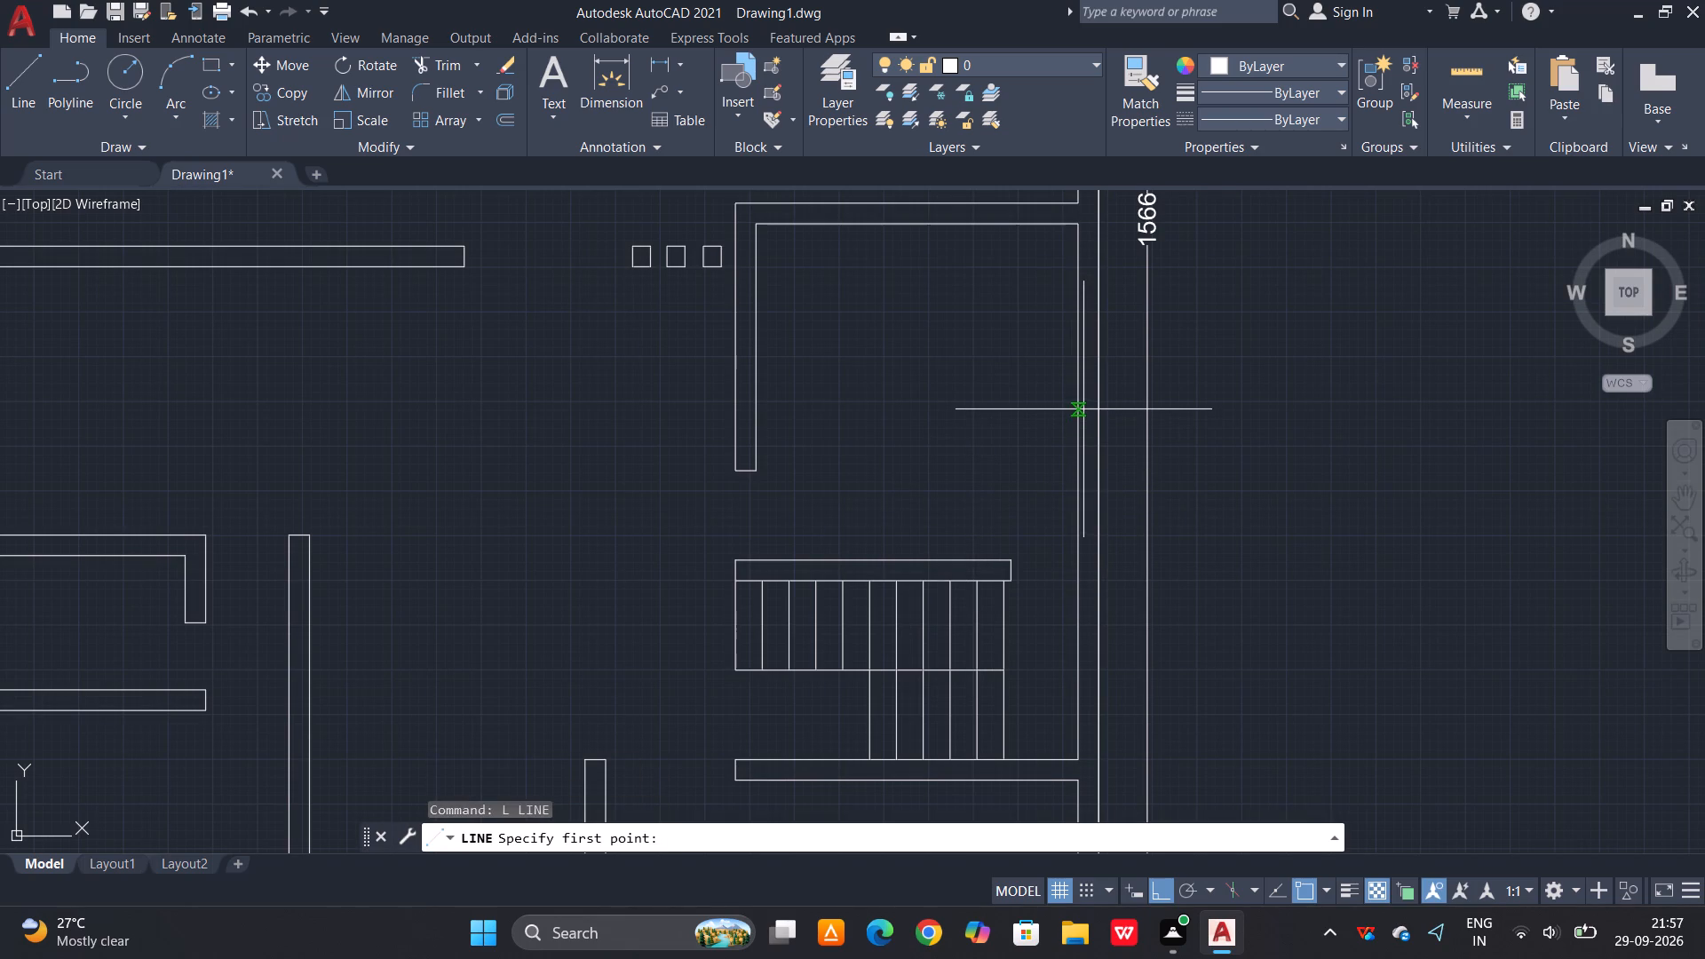
click(1075, 419)
scroll(1092, 418, up, 2)
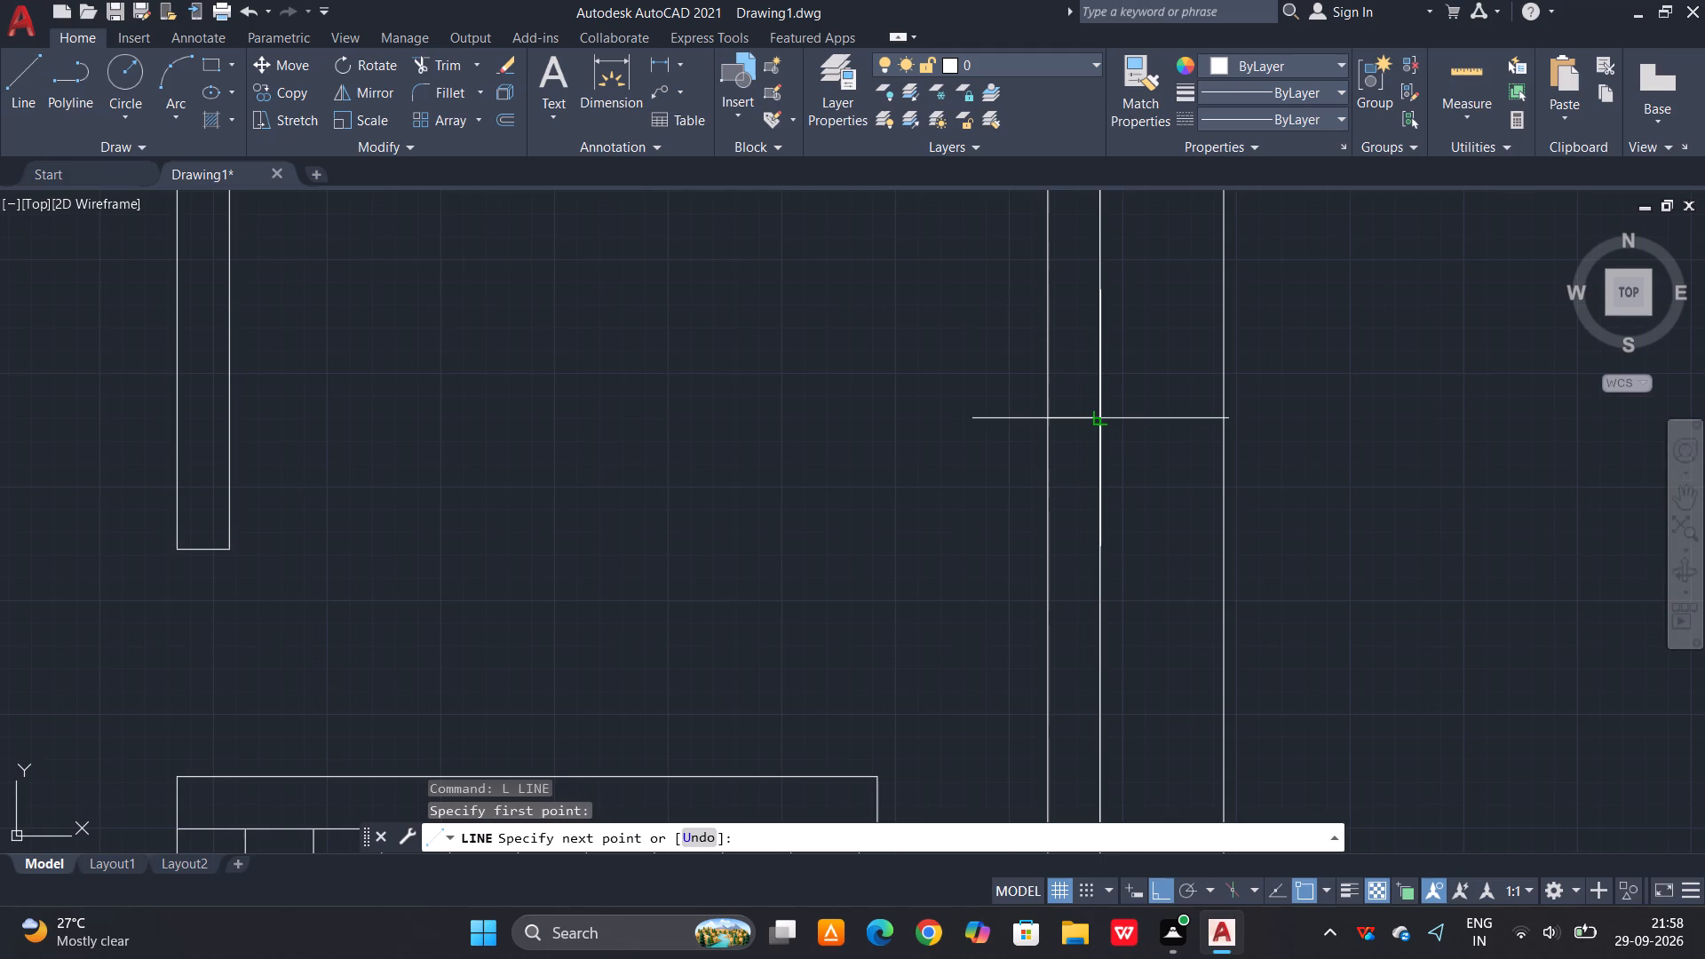
click(1094, 423)
key(space)
scroll(1043, 281, down, 2)
Draw a short line across the right exterior wall, level with the staircase's middle line between the two flights.
key(space)
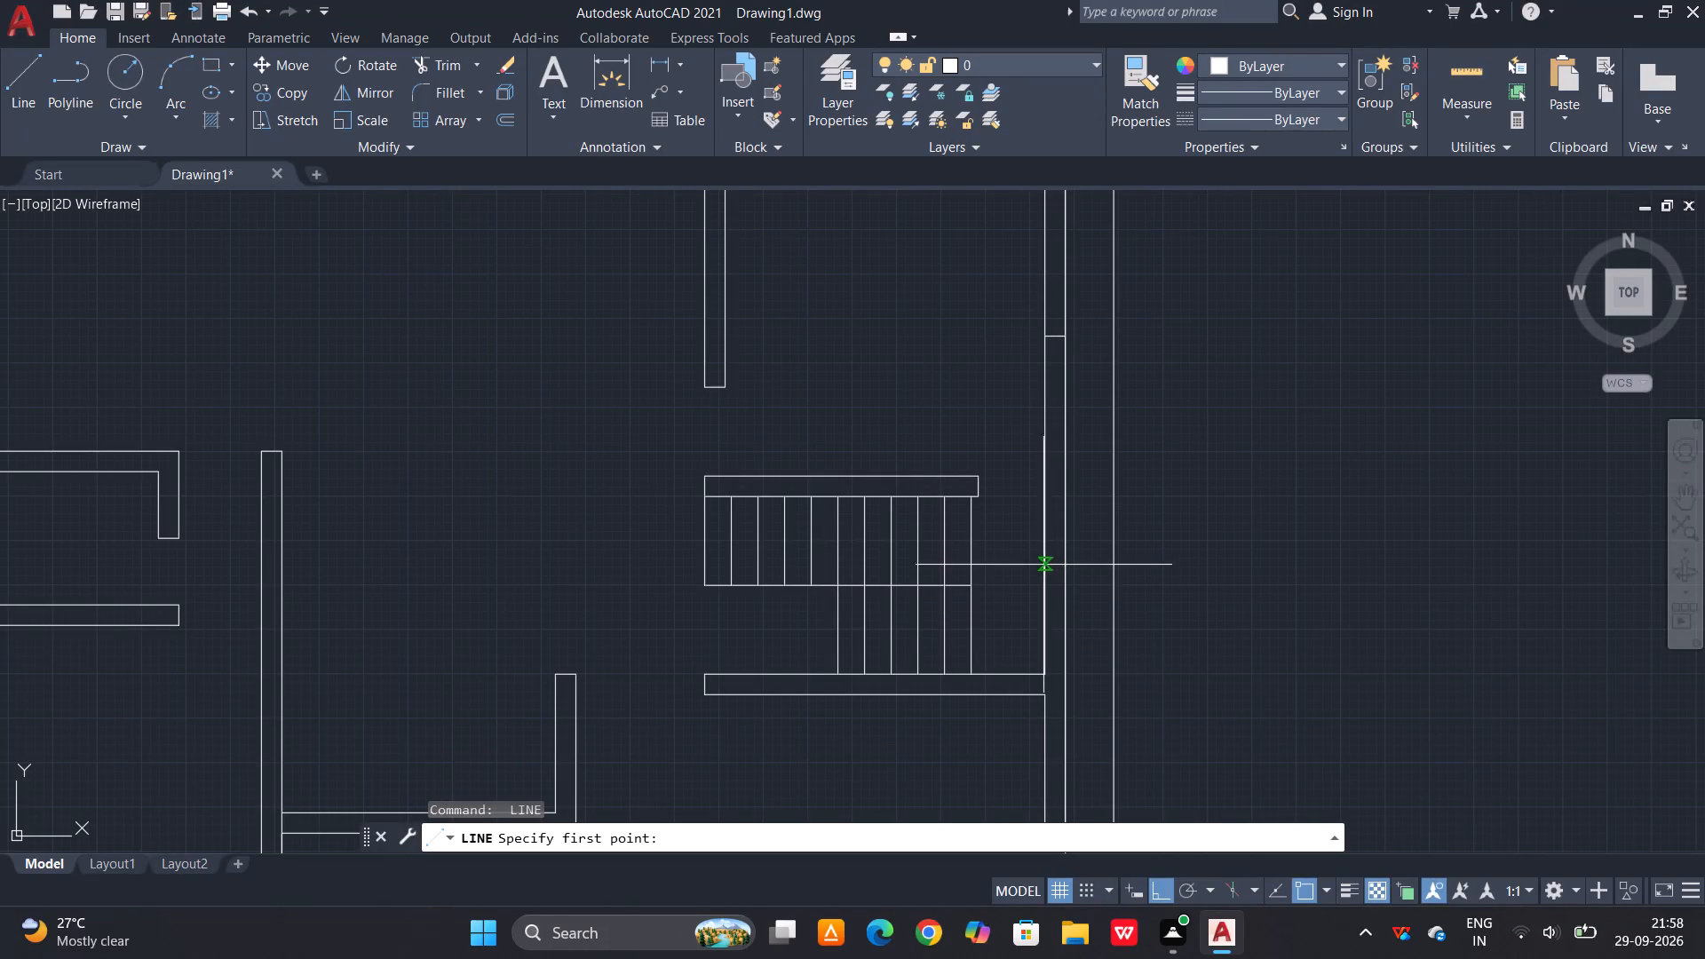
click(1044, 585)
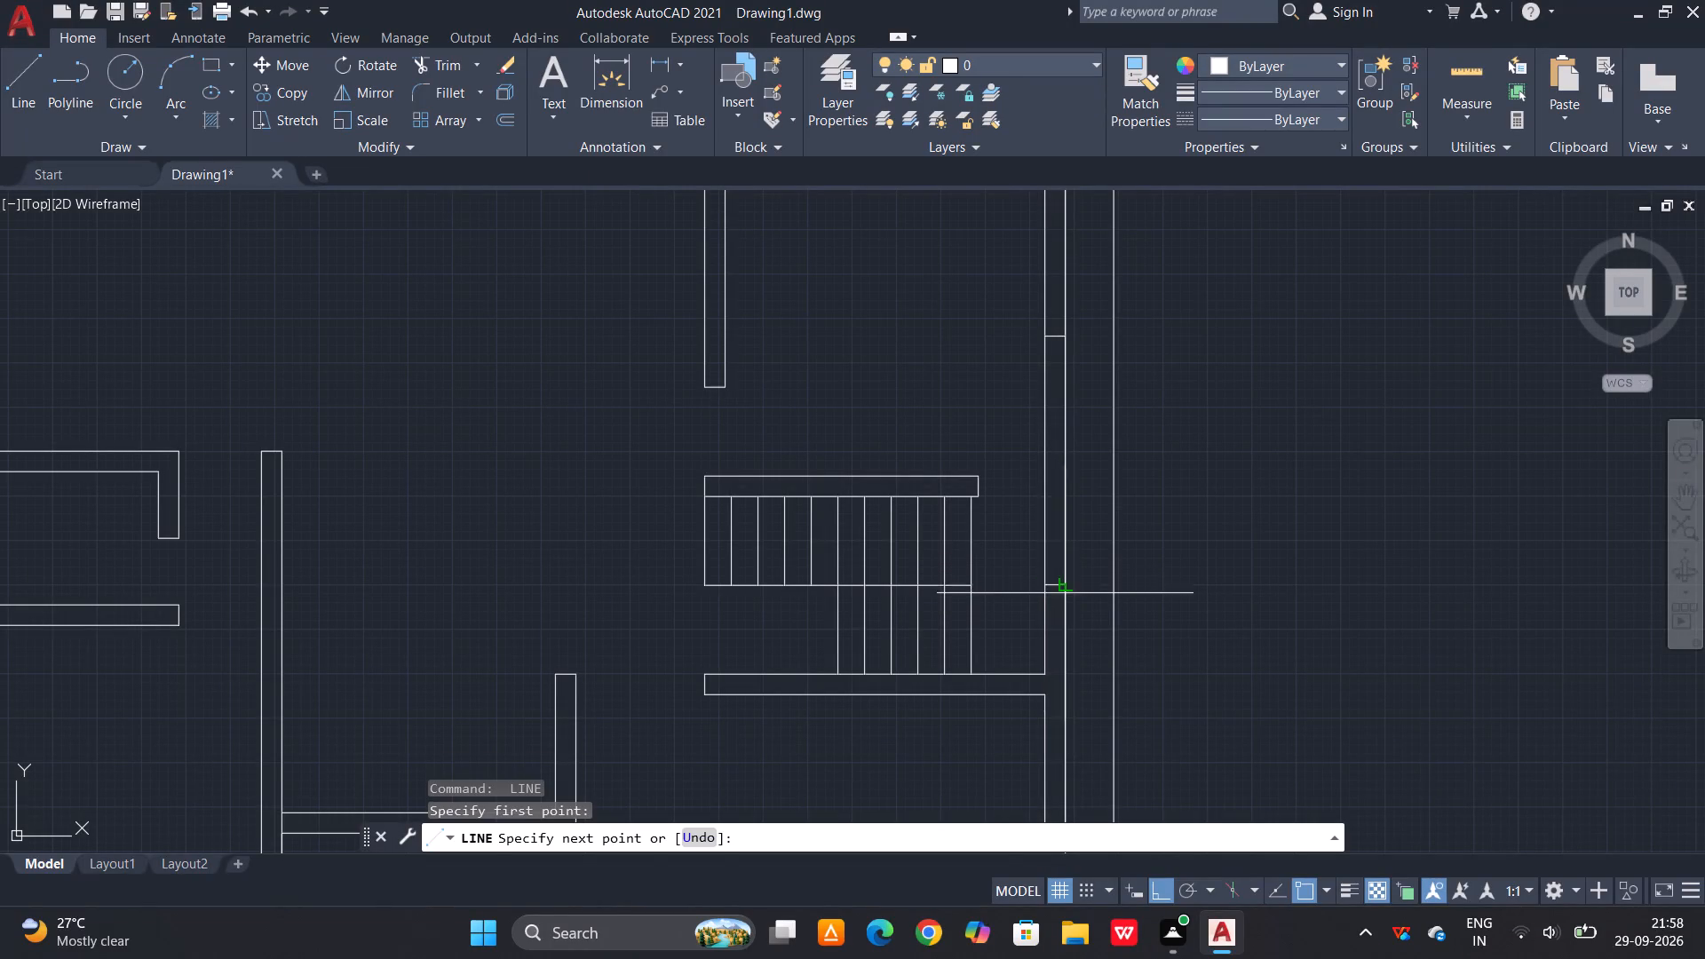
scroll(1065, 596, up, 2)
click(1064, 571)
key(space)
scroll(1073, 379, down, 1)
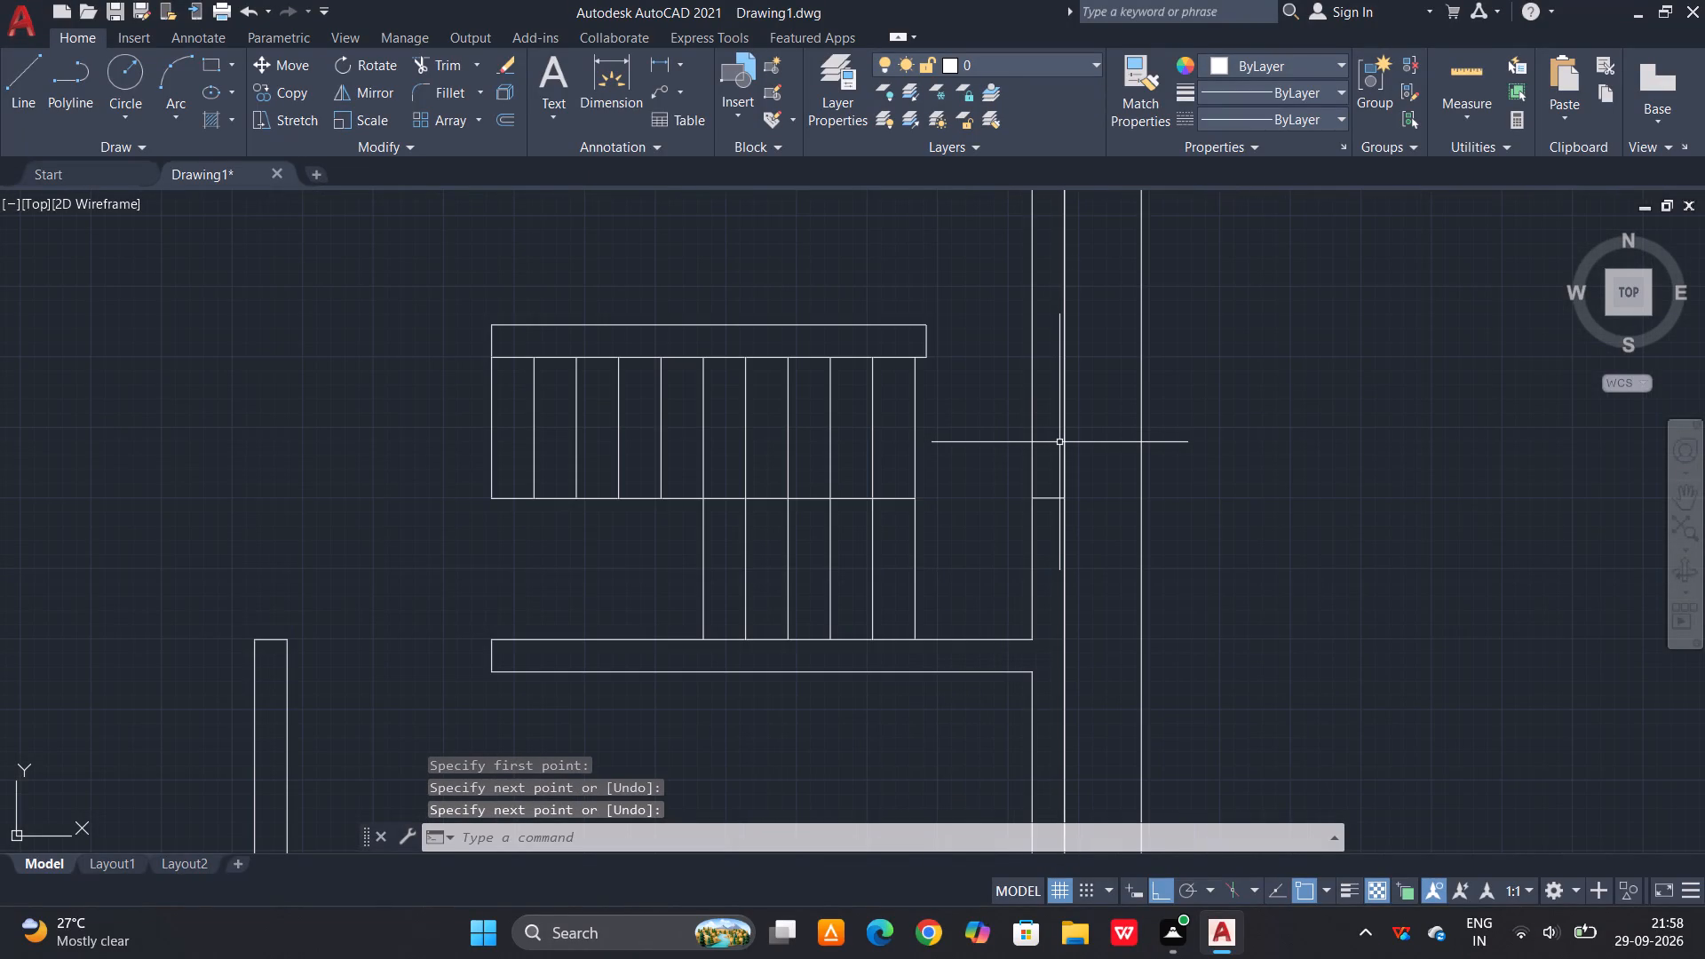
Draw a short line across the bottom exterior wall at the inner-face midpoint between the lower-left room and the short vertical partition.
scroll(1062, 414, down, 1)
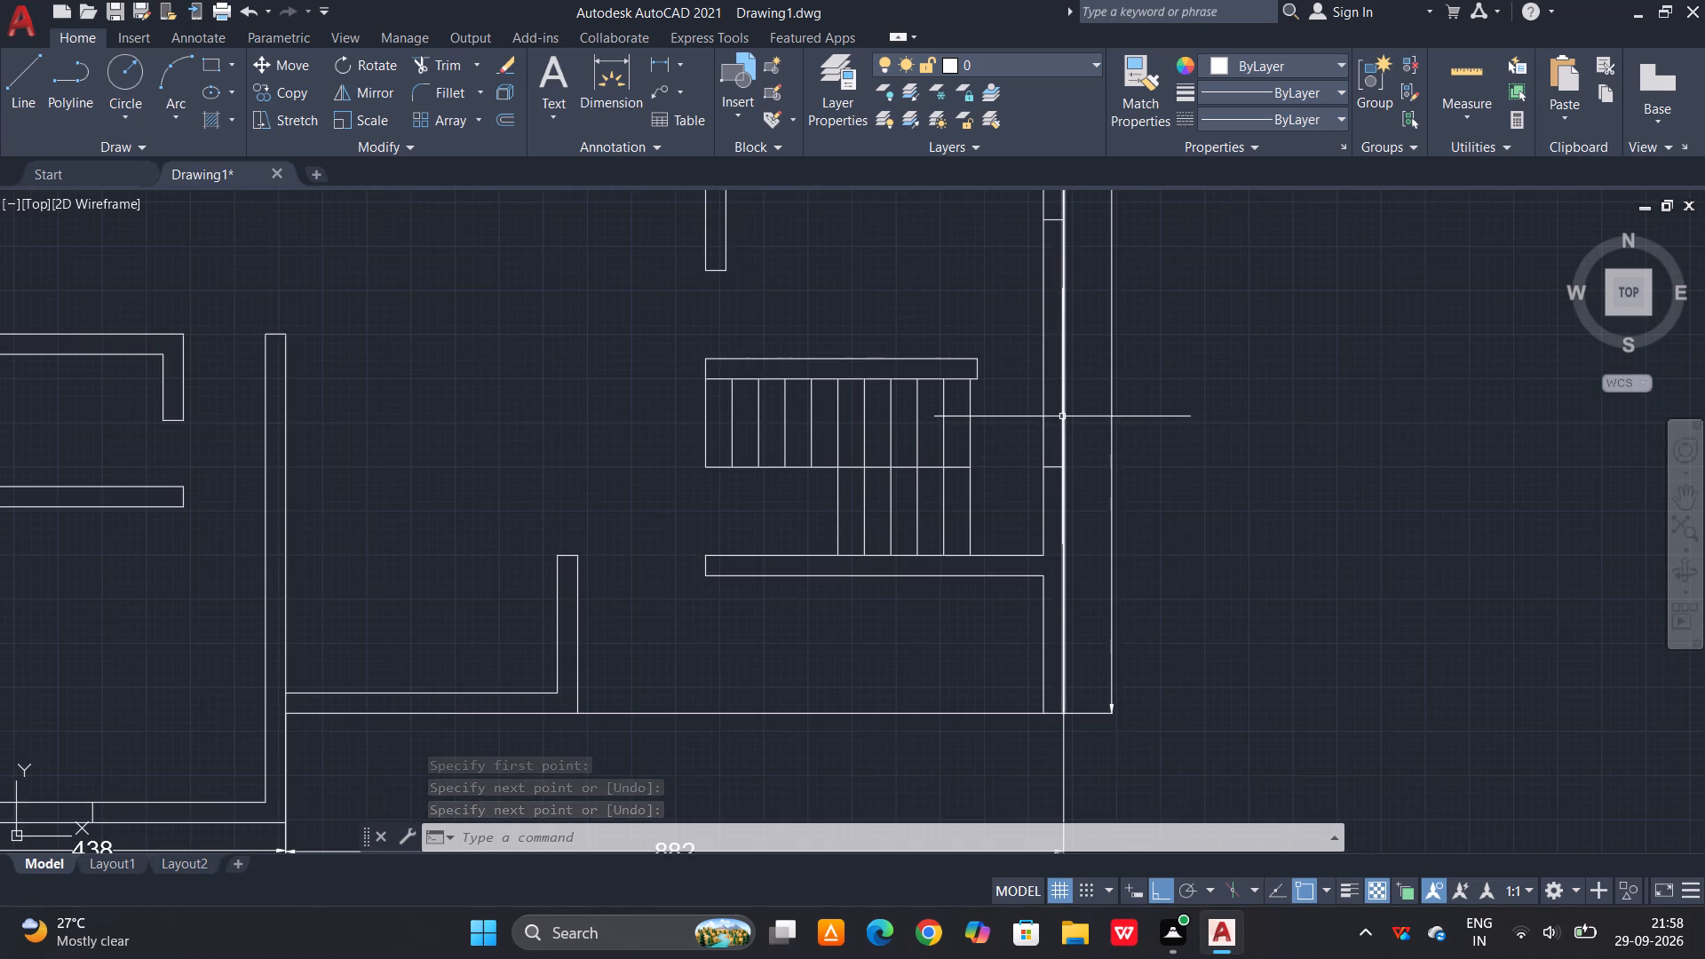
scroll(1062, 416, down, 1)
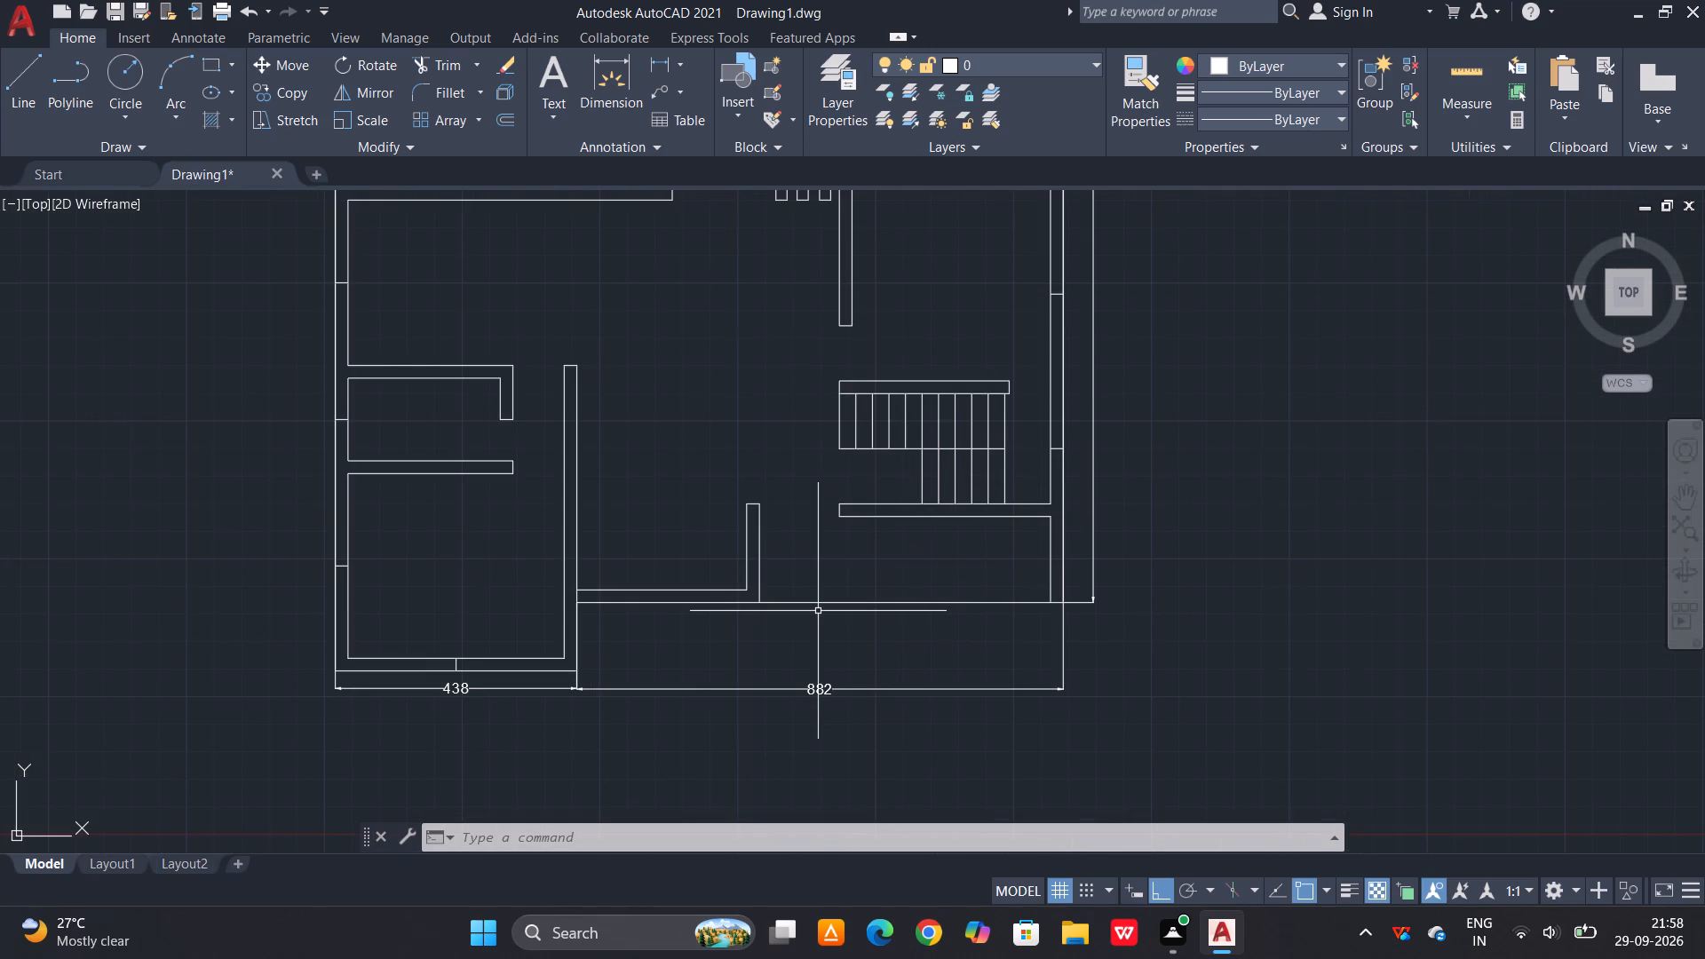
scroll(691, 577, up, 1)
key(space)
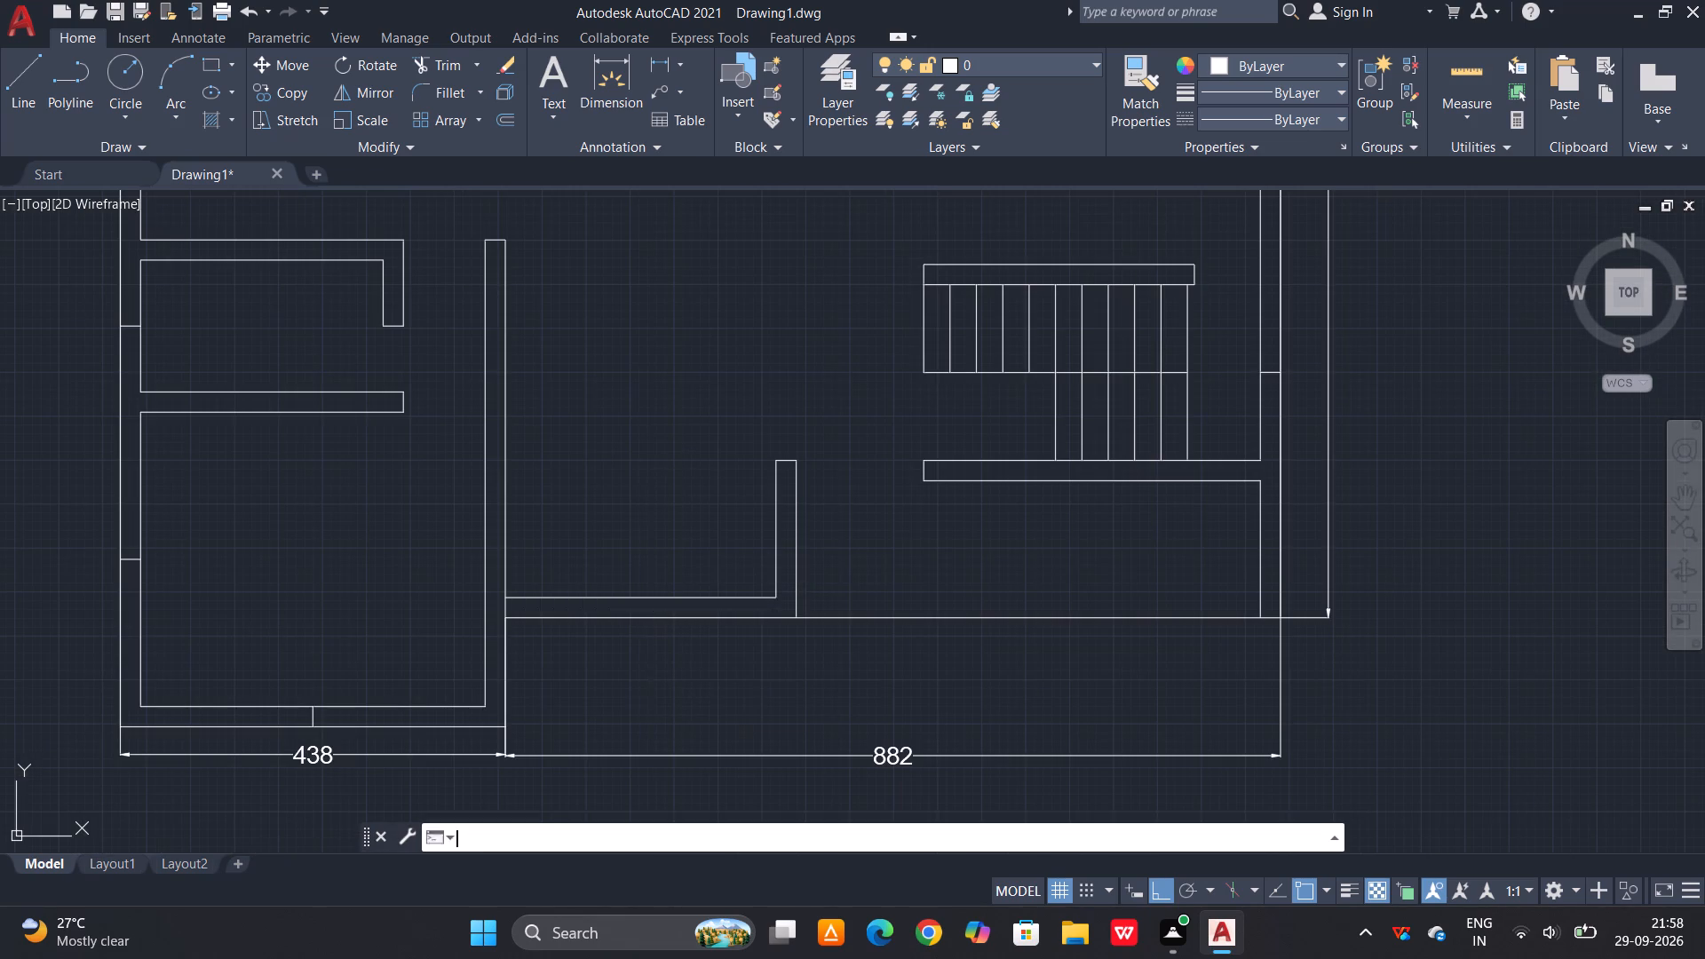
click(643, 600)
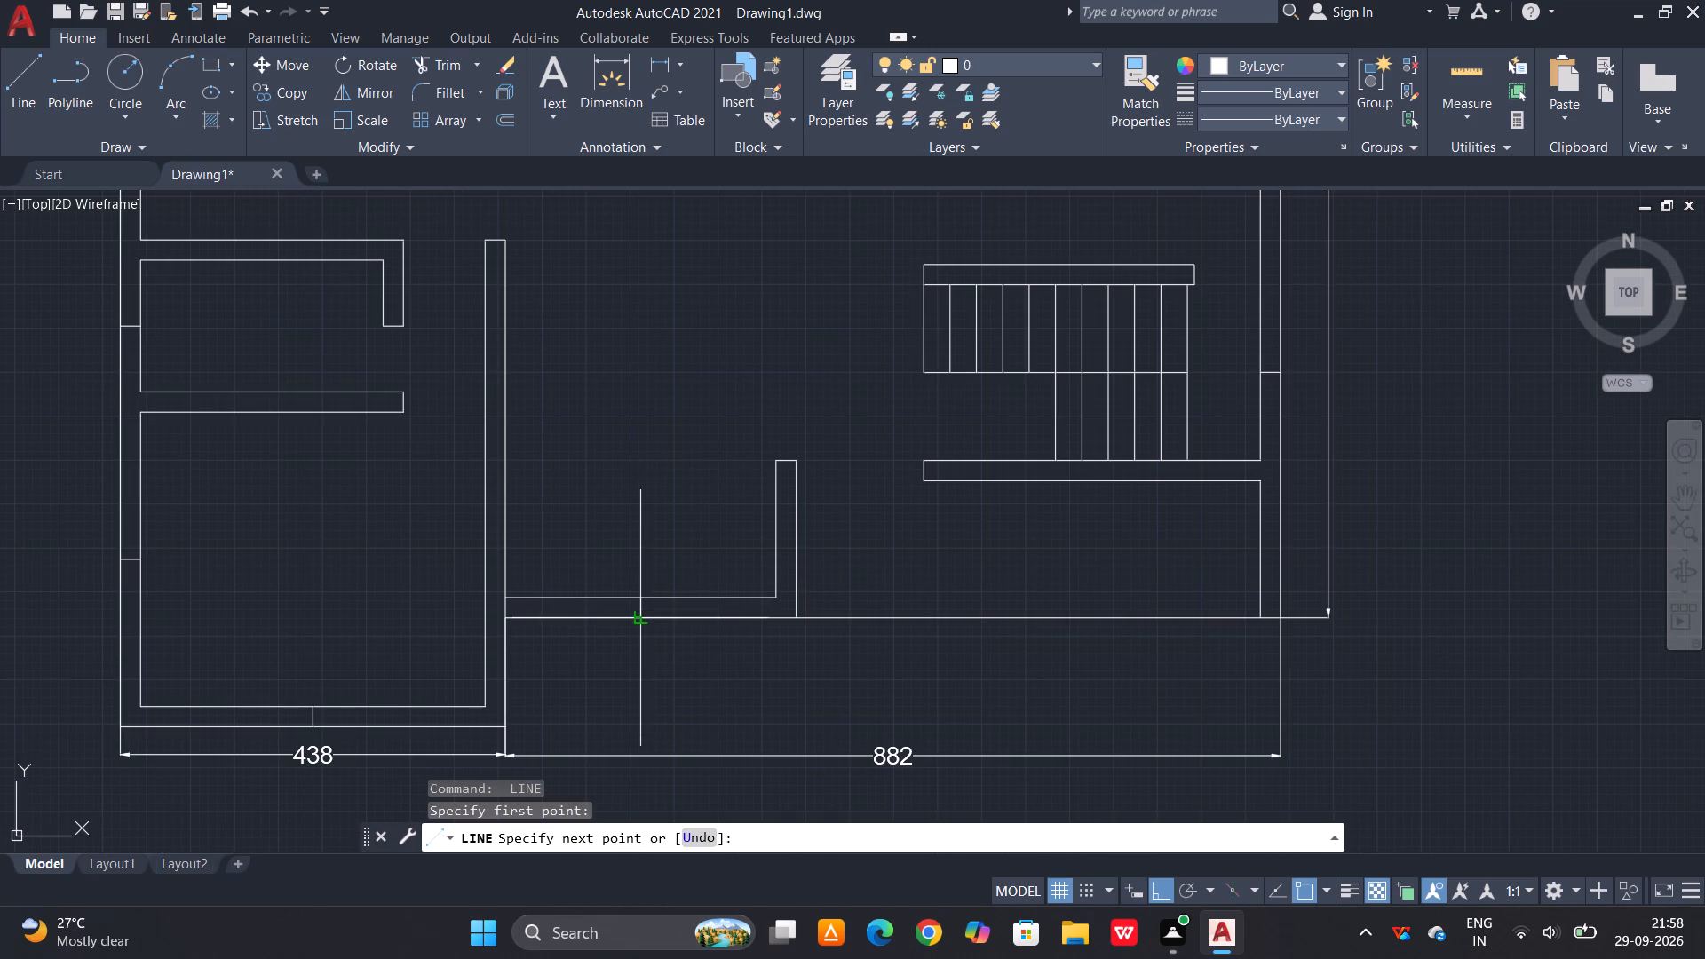
click(642, 616)
key(space)
key(Escape)
Trim the line segment crossing the junction between the lower-left room's right wall and the adjoining bottom wall.
text(TR)
key(space)
key(space)
click(503, 614)
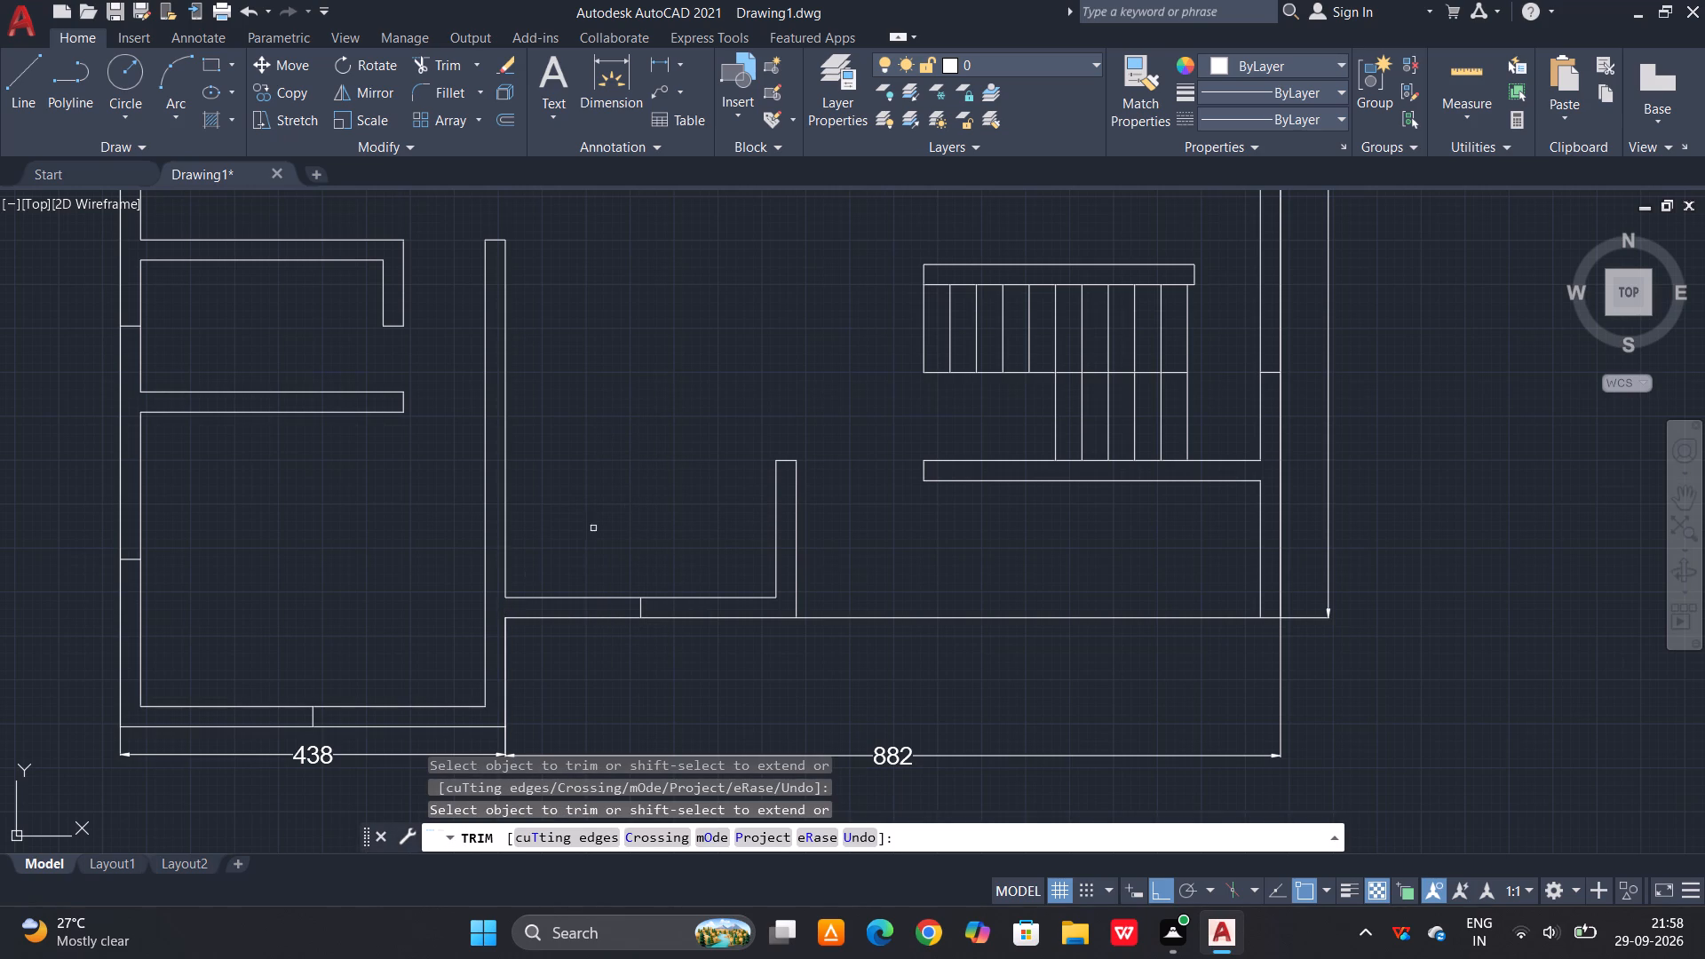
scroll(856, 436, down, 1)
scroll(940, 536, down, 1)
key(Escape)
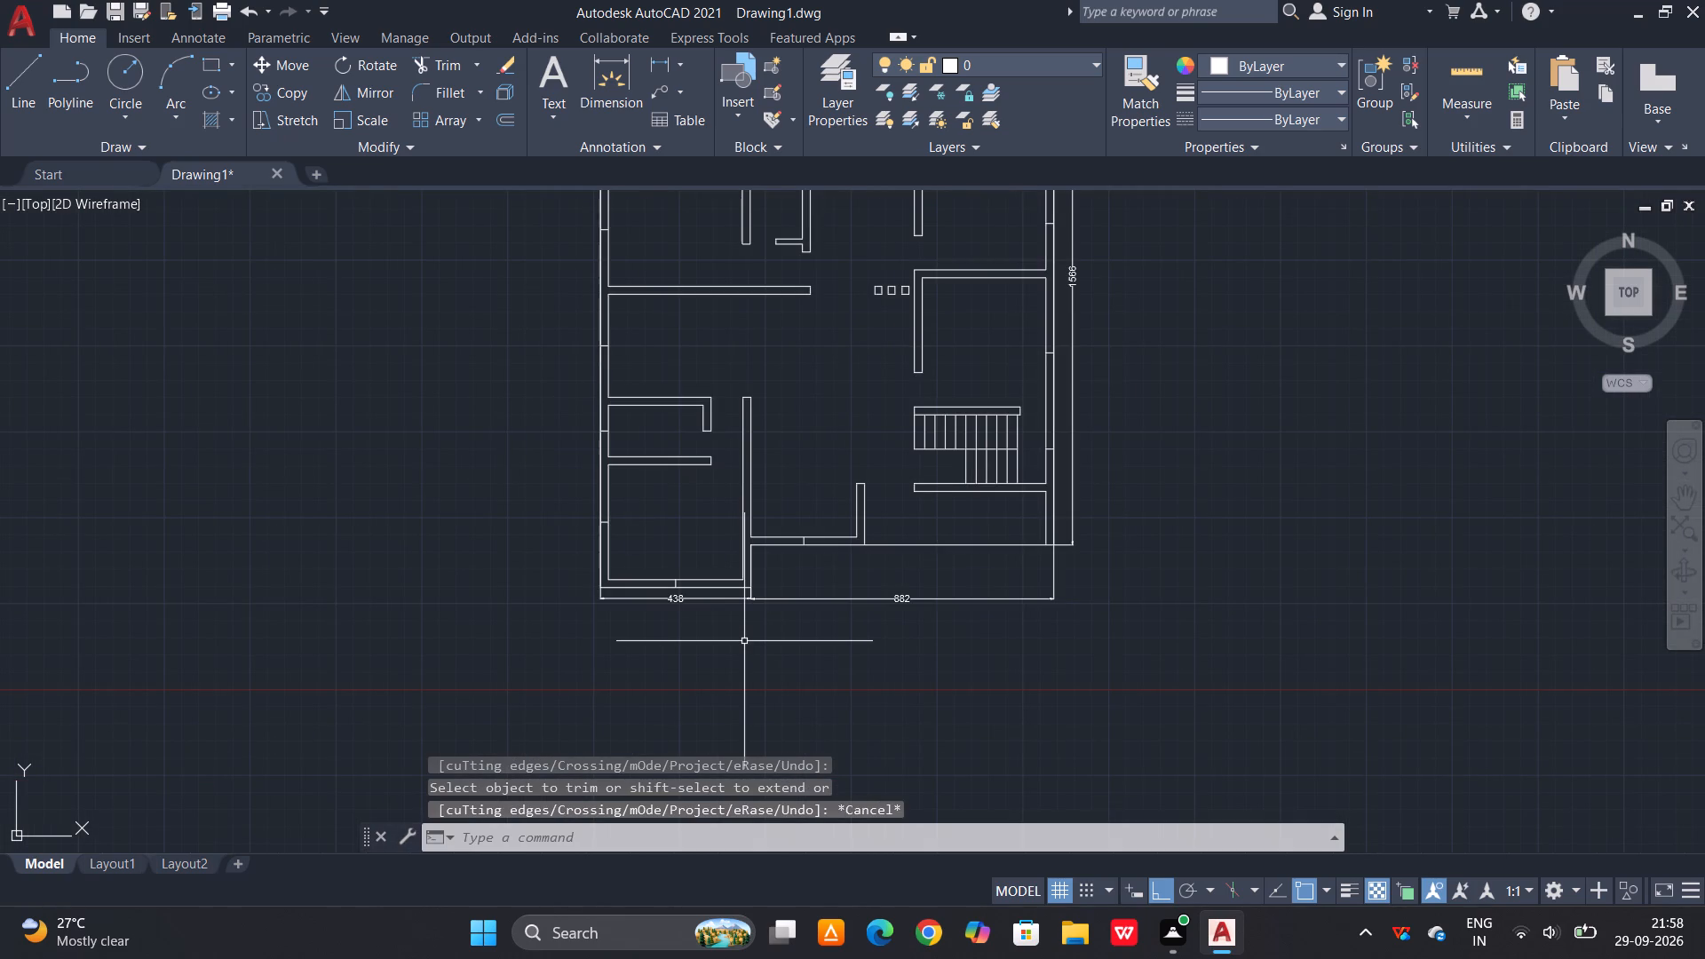
key(Escape)
Offset the short centre line in the lower-left room's bottom wall by 75 to both sides.
text(O)
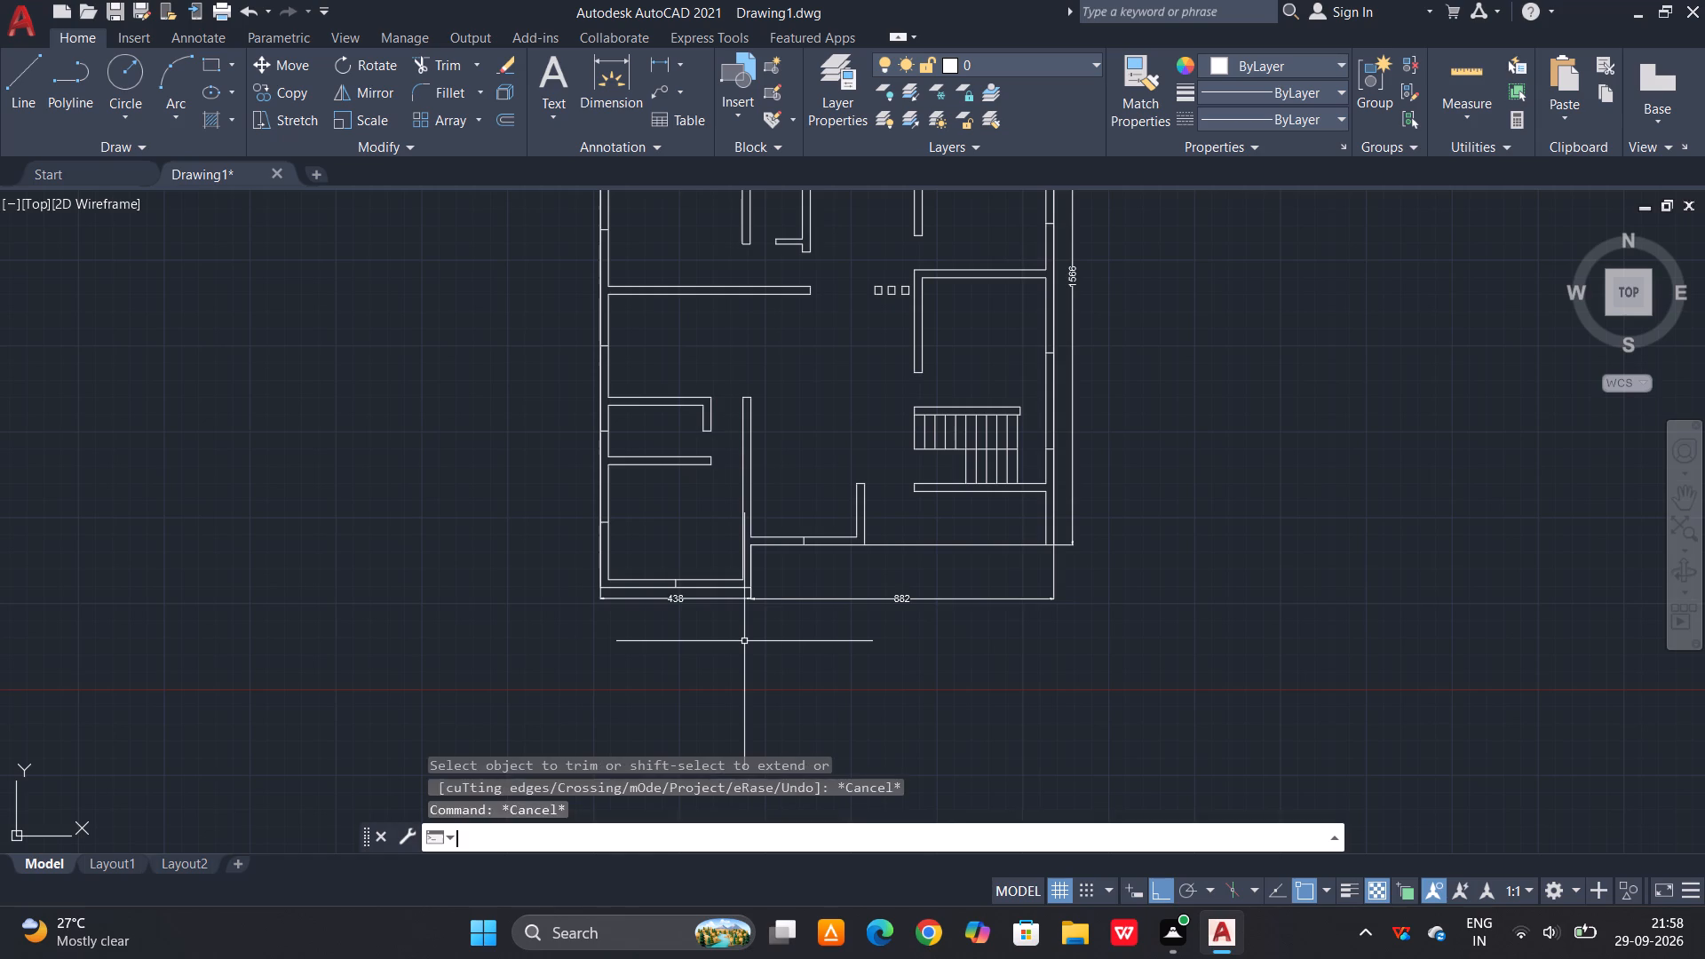
key(space)
scroll(689, 613, up, 2)
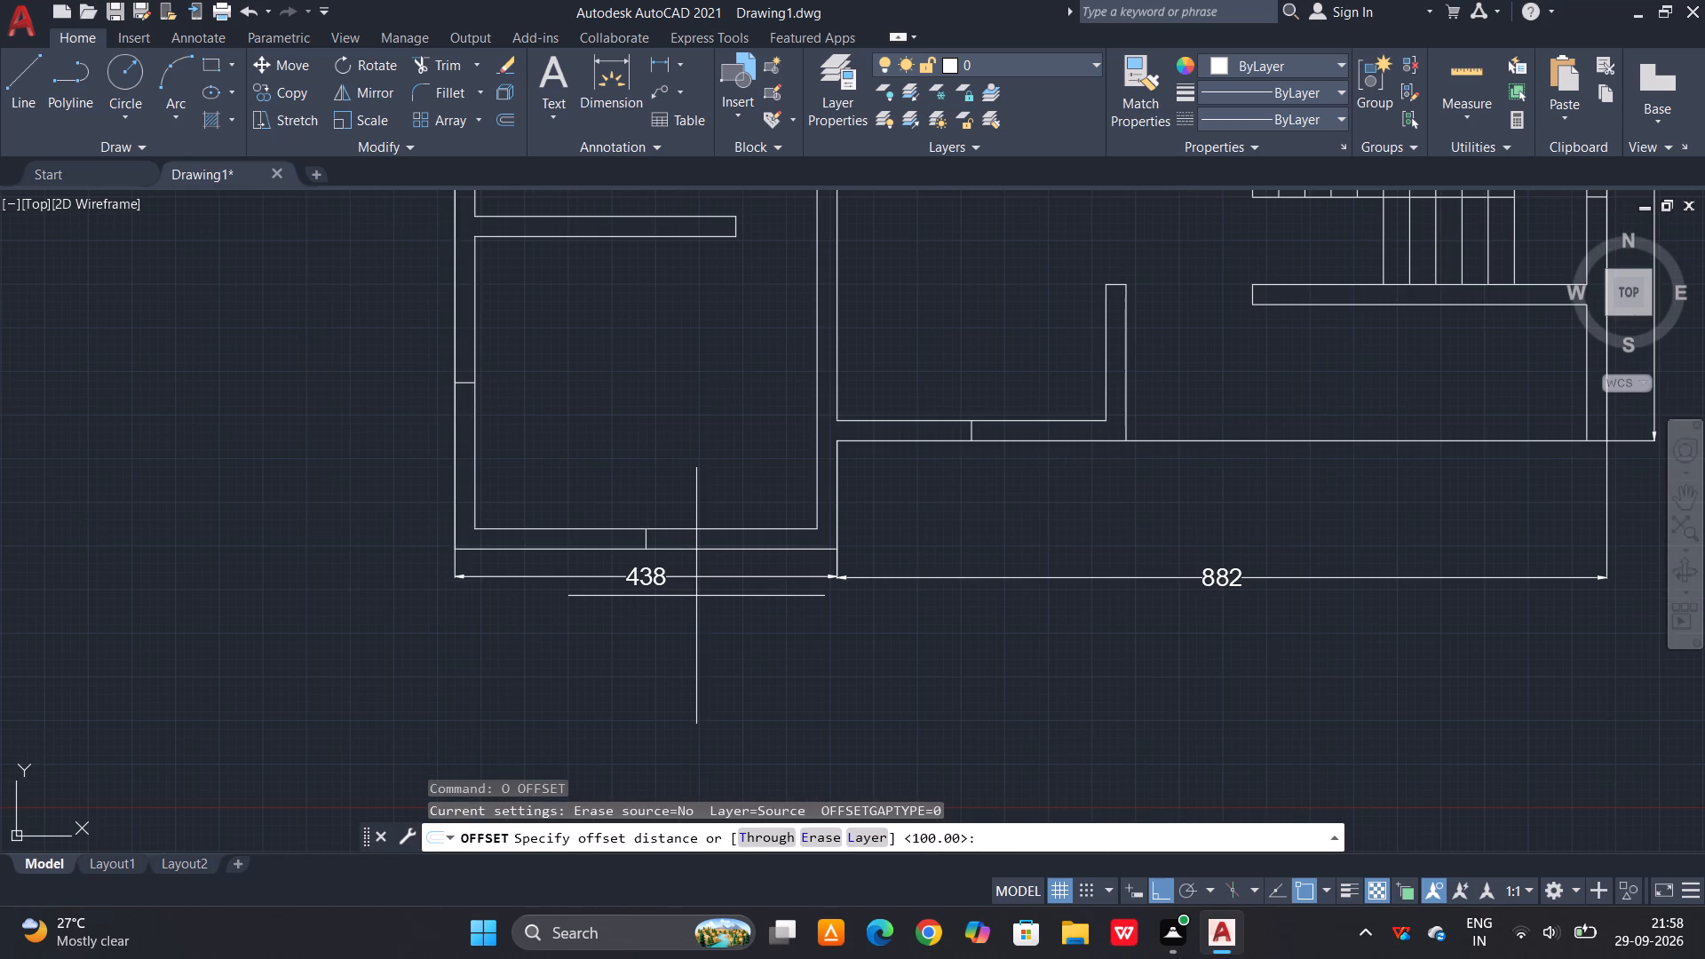
scroll(677, 557, up, 1)
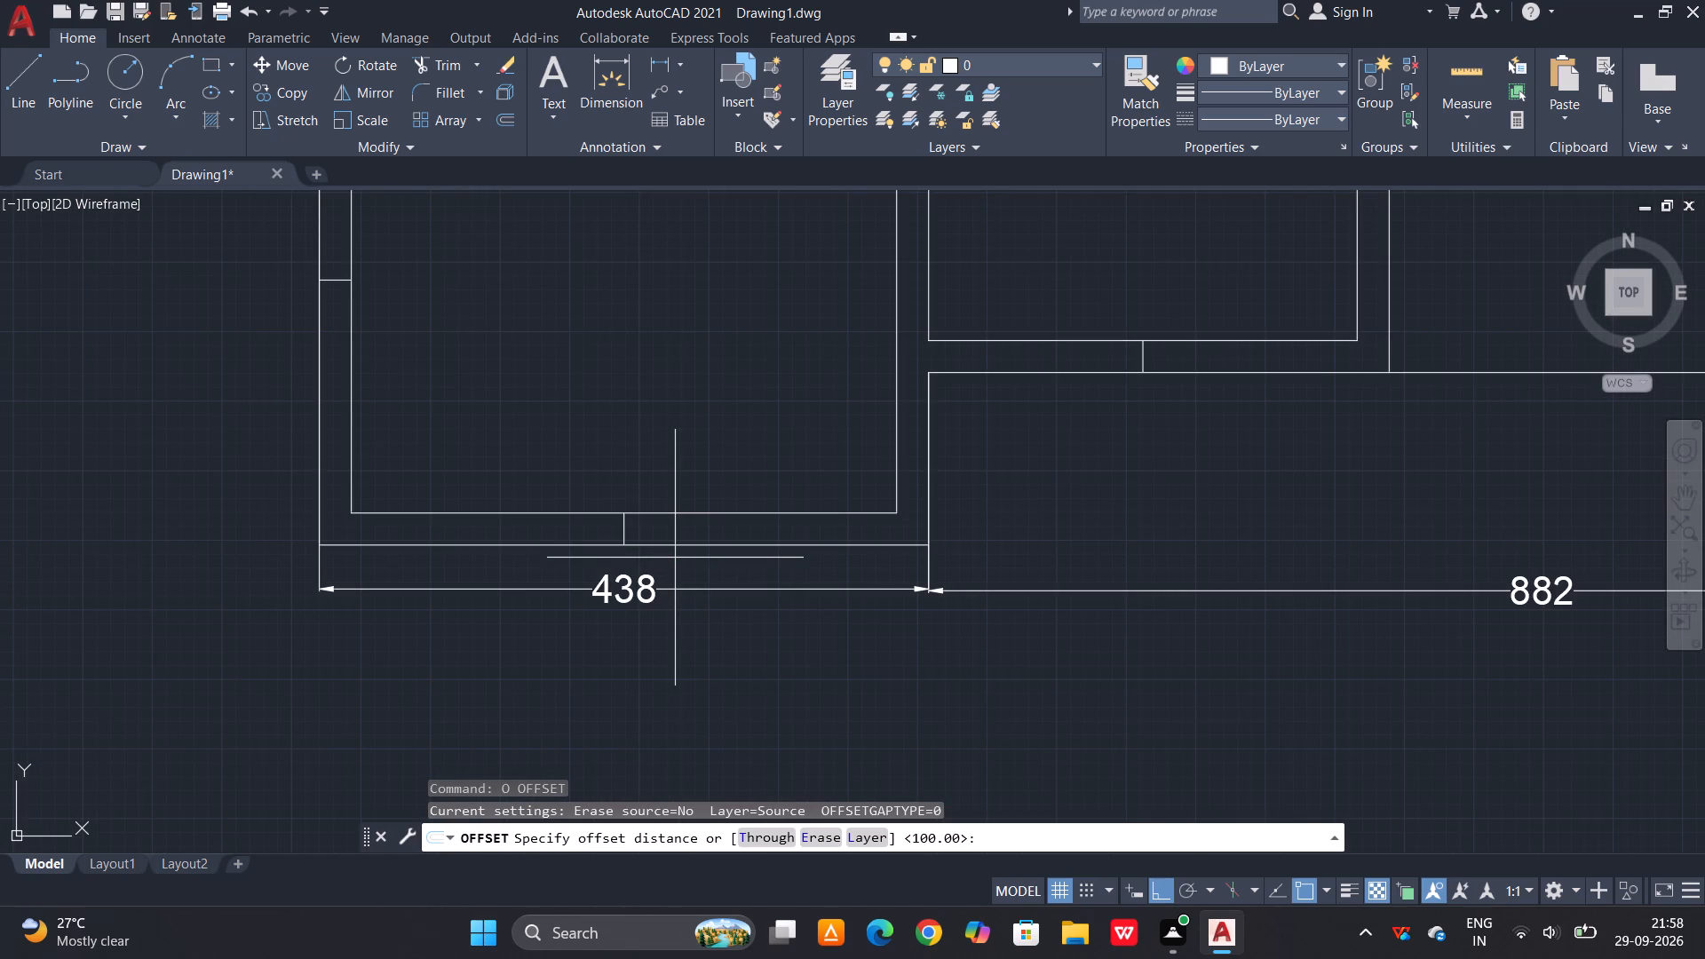
text(75)
key(space)
click(624, 538)
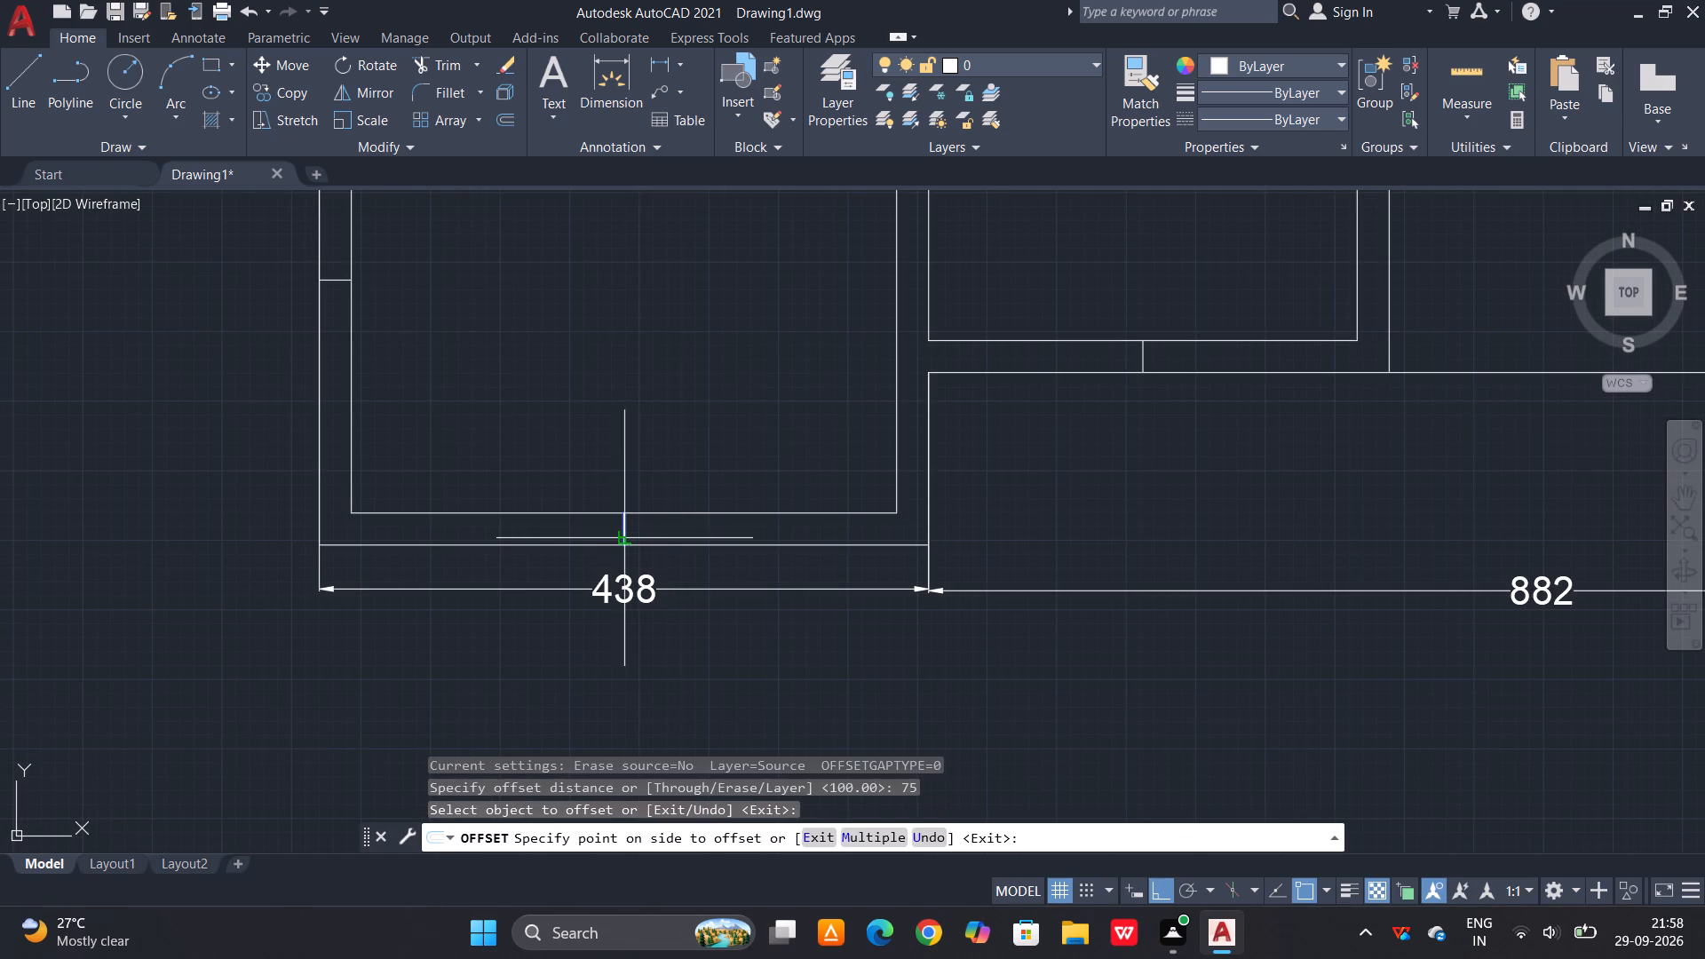
click(654, 540)
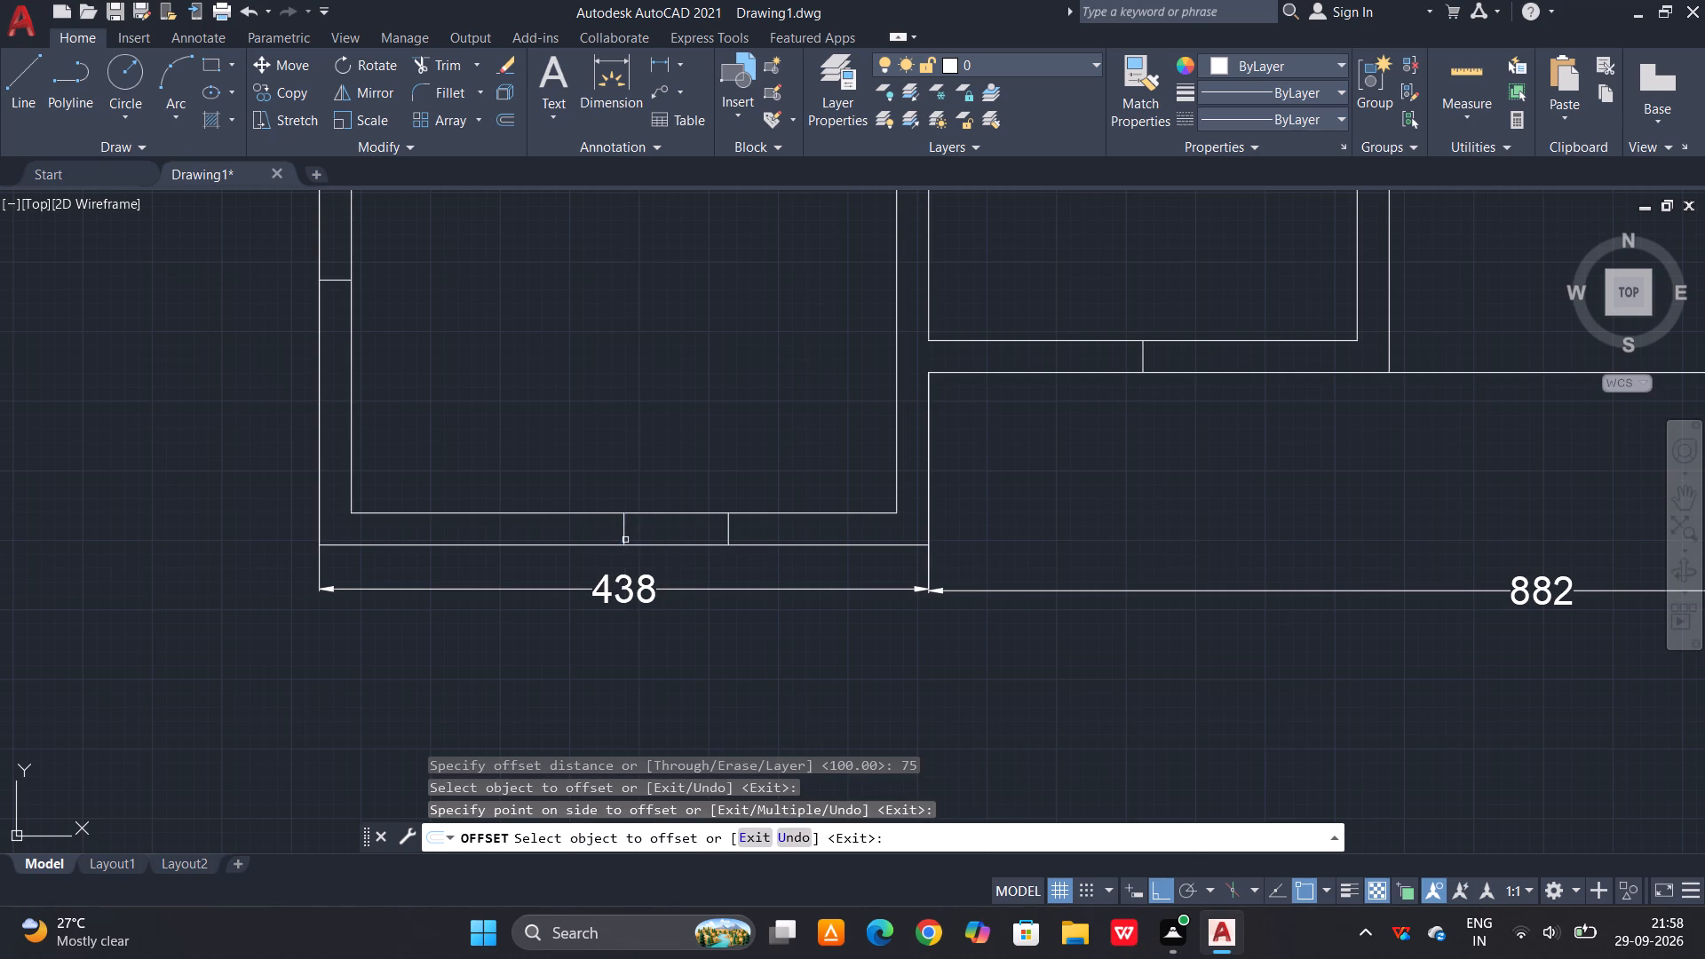
click(625, 540)
click(603, 540)
scroll(611, 553, down, 2)
scroll(625, 539, up, 2)
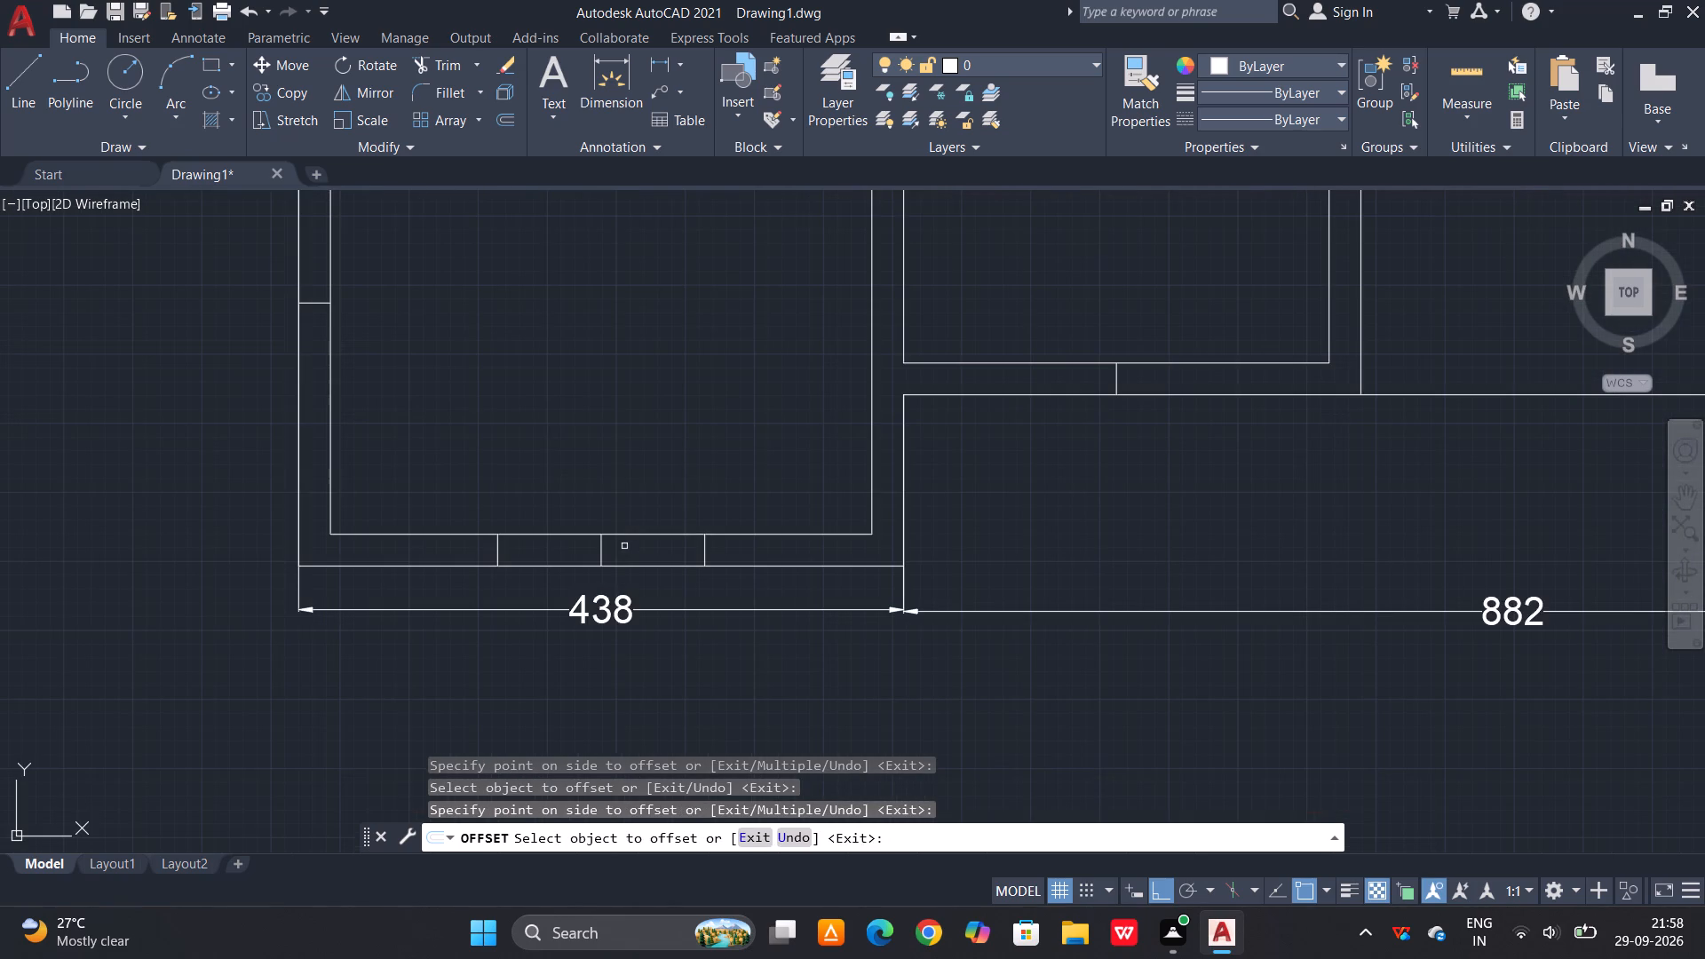
key(Escape)
Erase the original short centre line between the two offset lines in the bottom wall.
scroll(606, 551, up, 2)
click(604, 550)
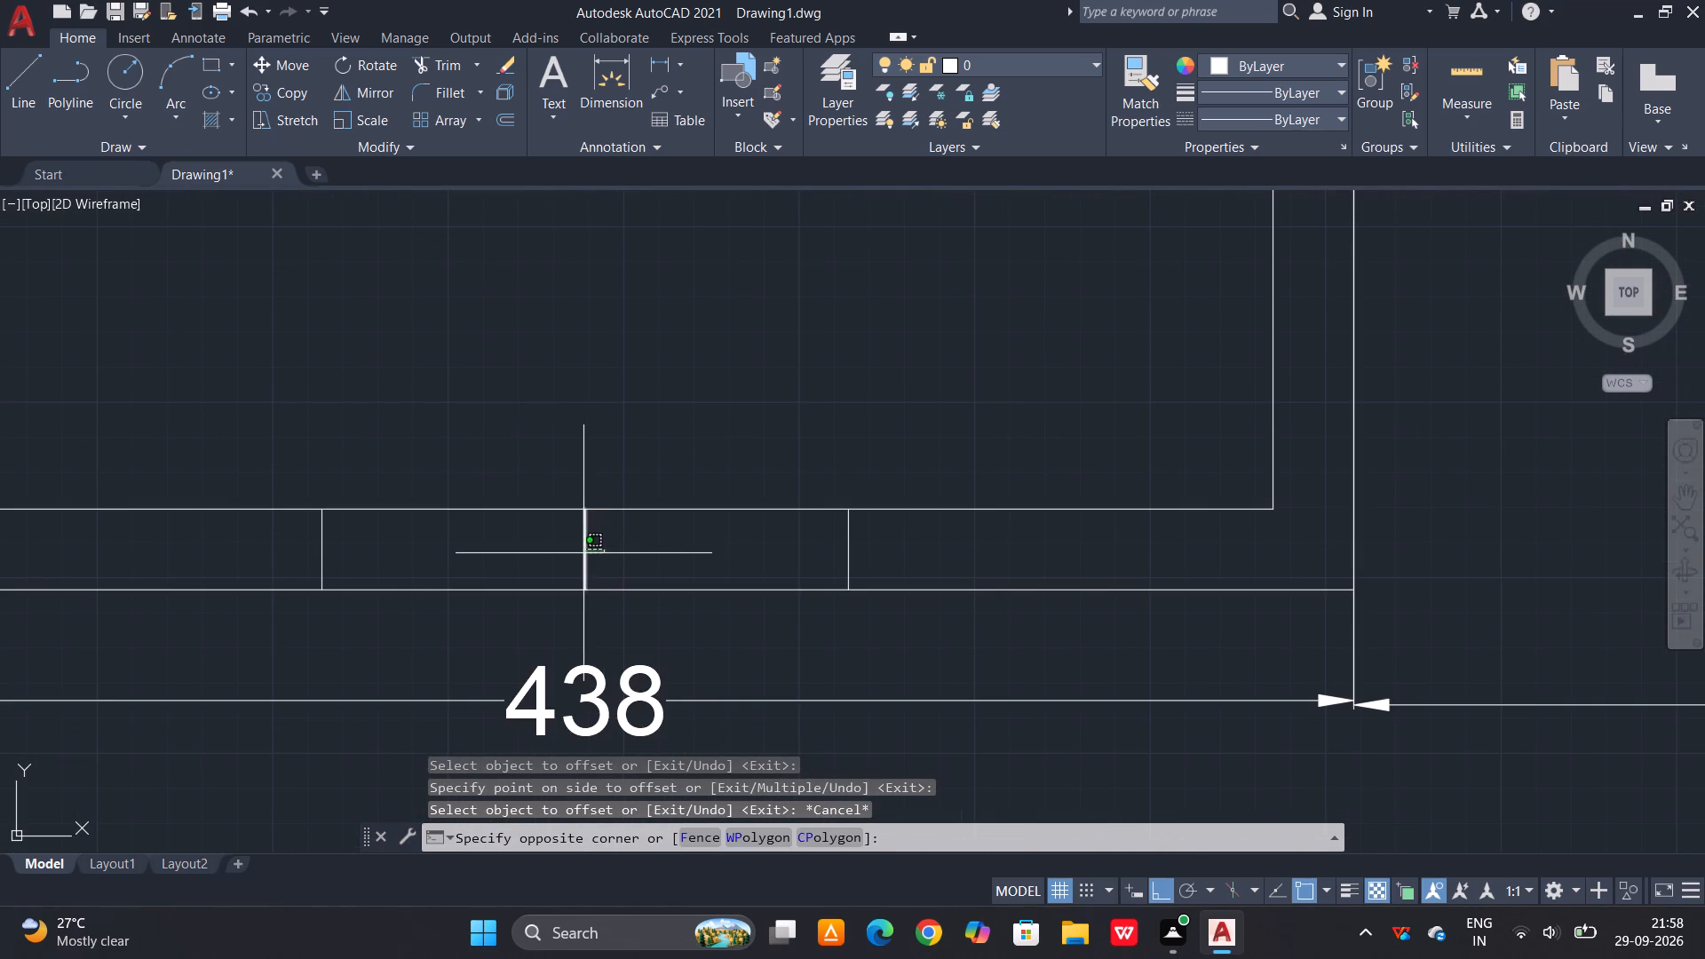
click(583, 553)
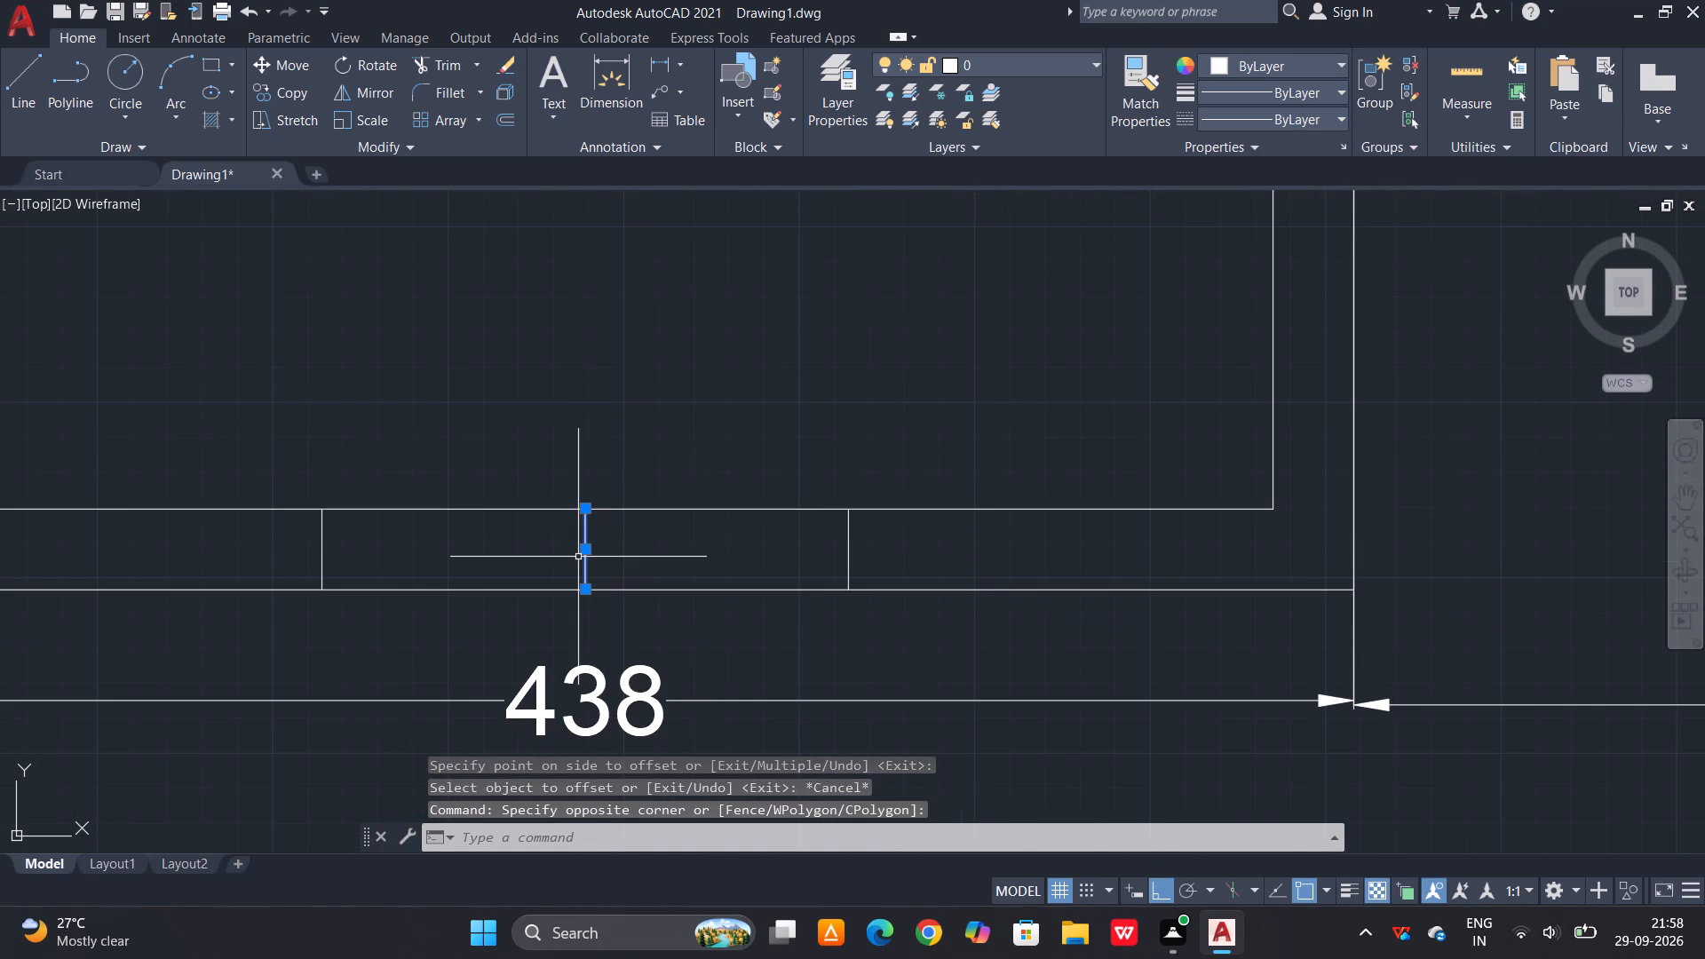
key(Delete)
key(Escape)
Offset each of the two remaining short lines in the lower-left room's bottom wall inward by 50.
text(O 50)
key(space)
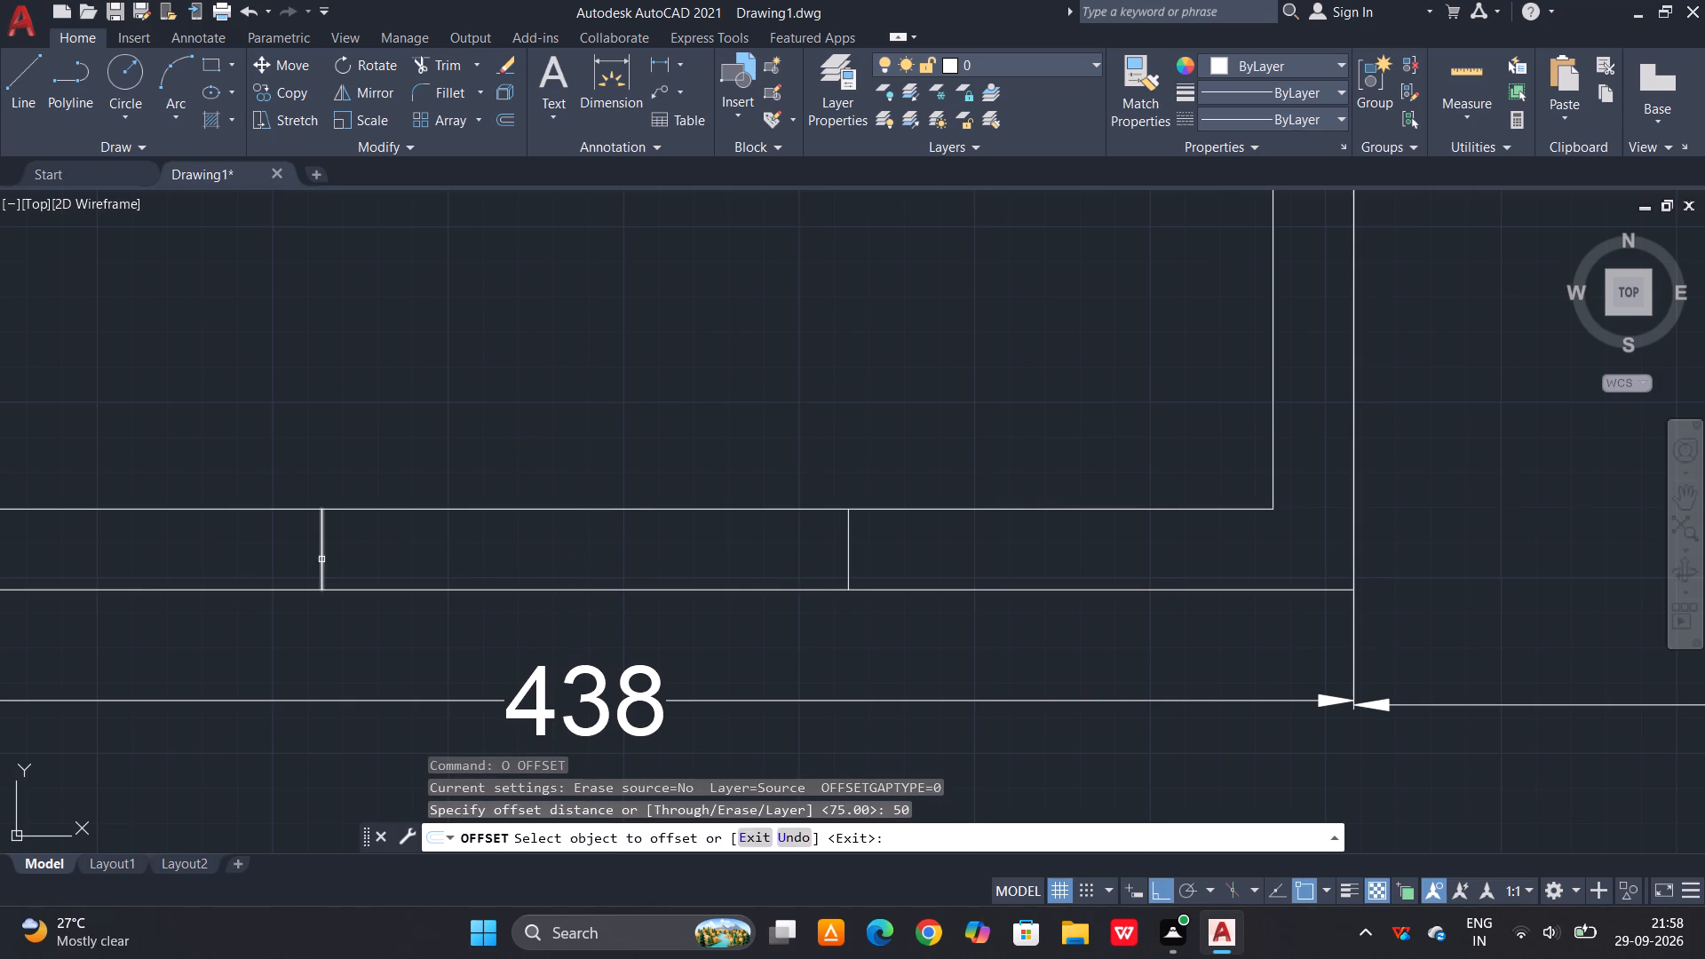
click(321, 559)
click(461, 559)
click(851, 553)
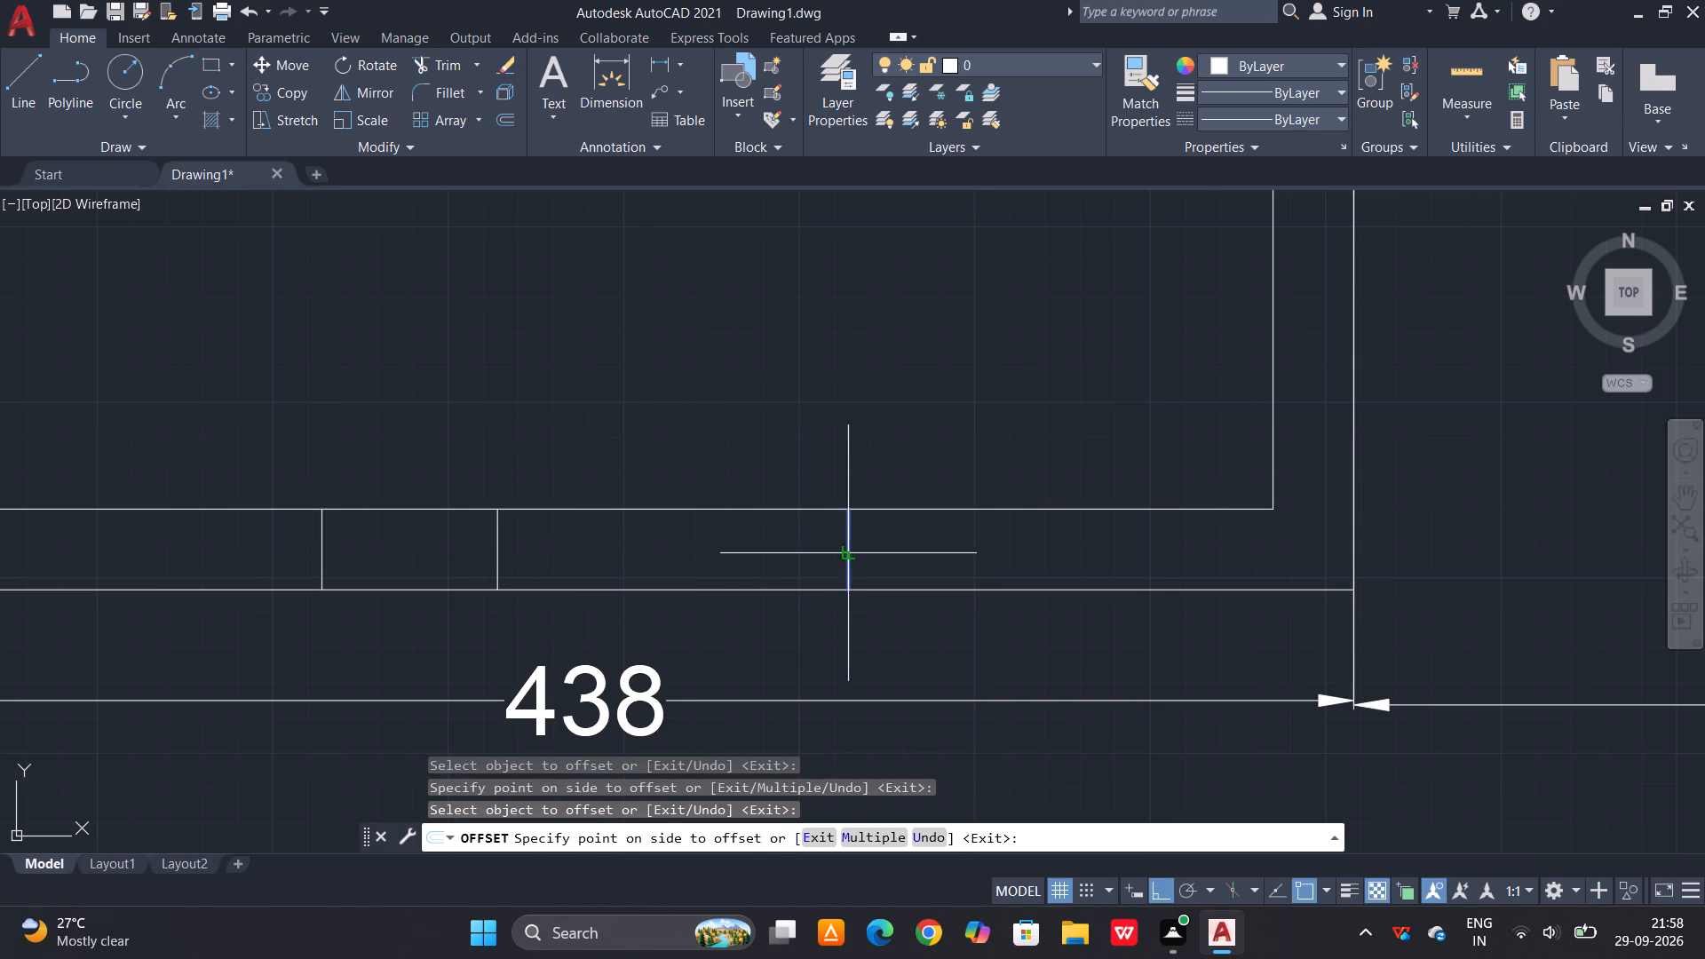
click(751, 560)
key(Escape)
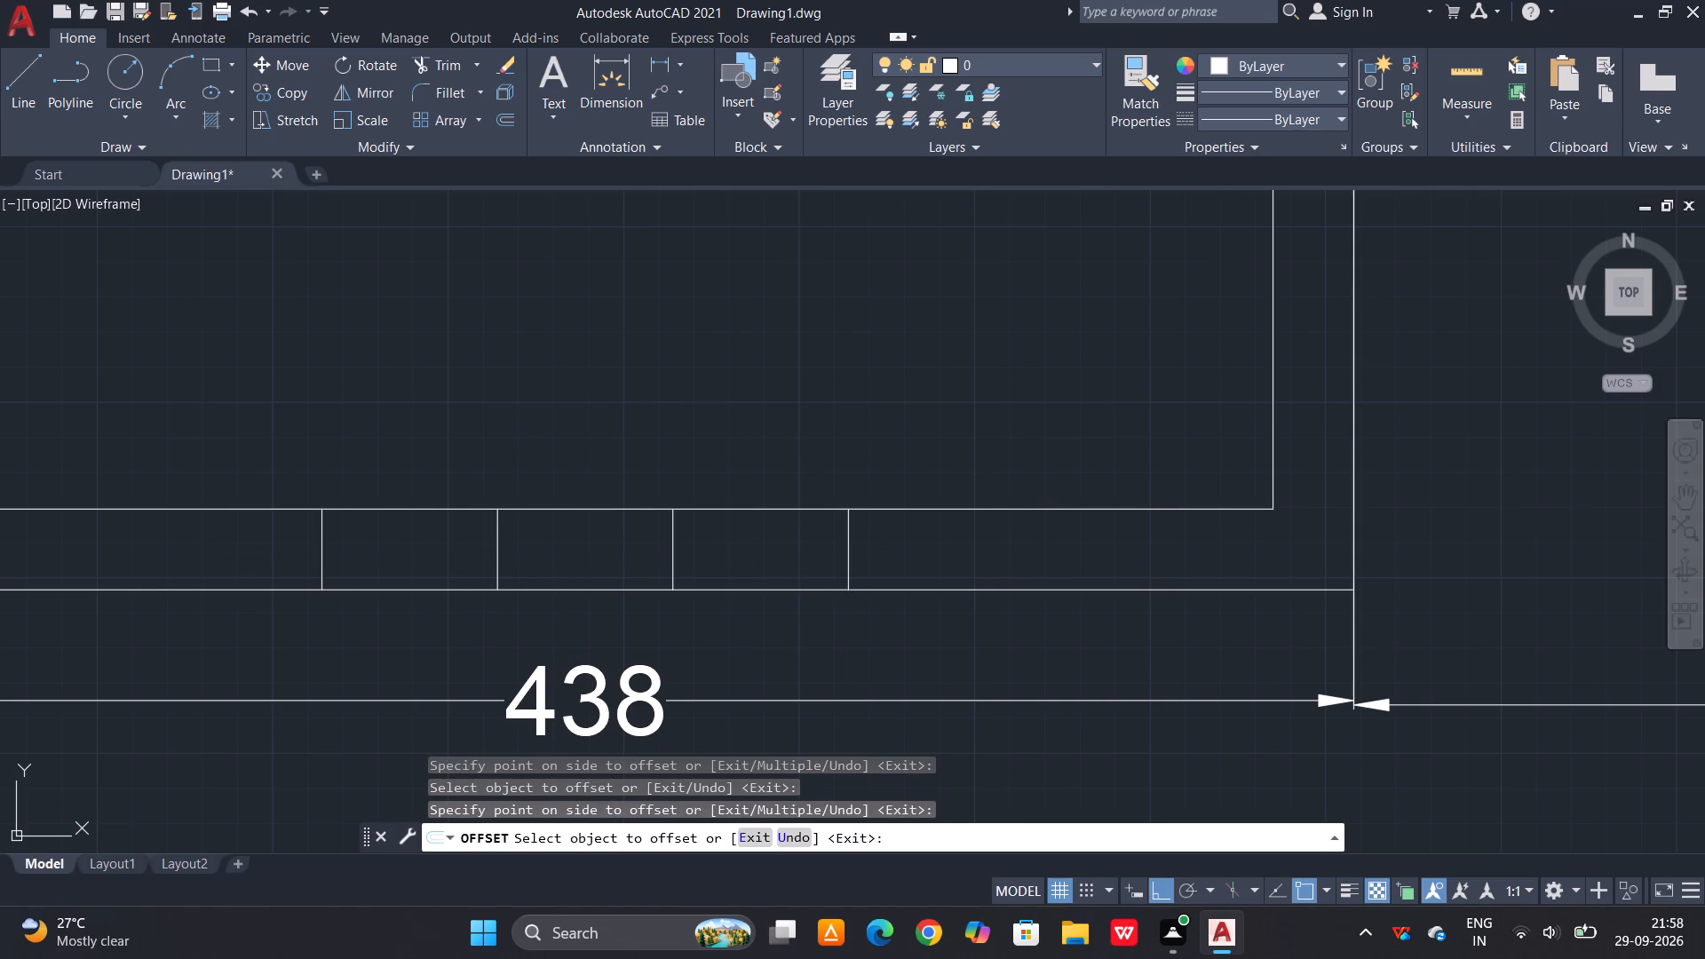
Draw a horizontal line midway through the lower-left room's bottom-wall opening, spanning between its two outer short lines.
key(l)
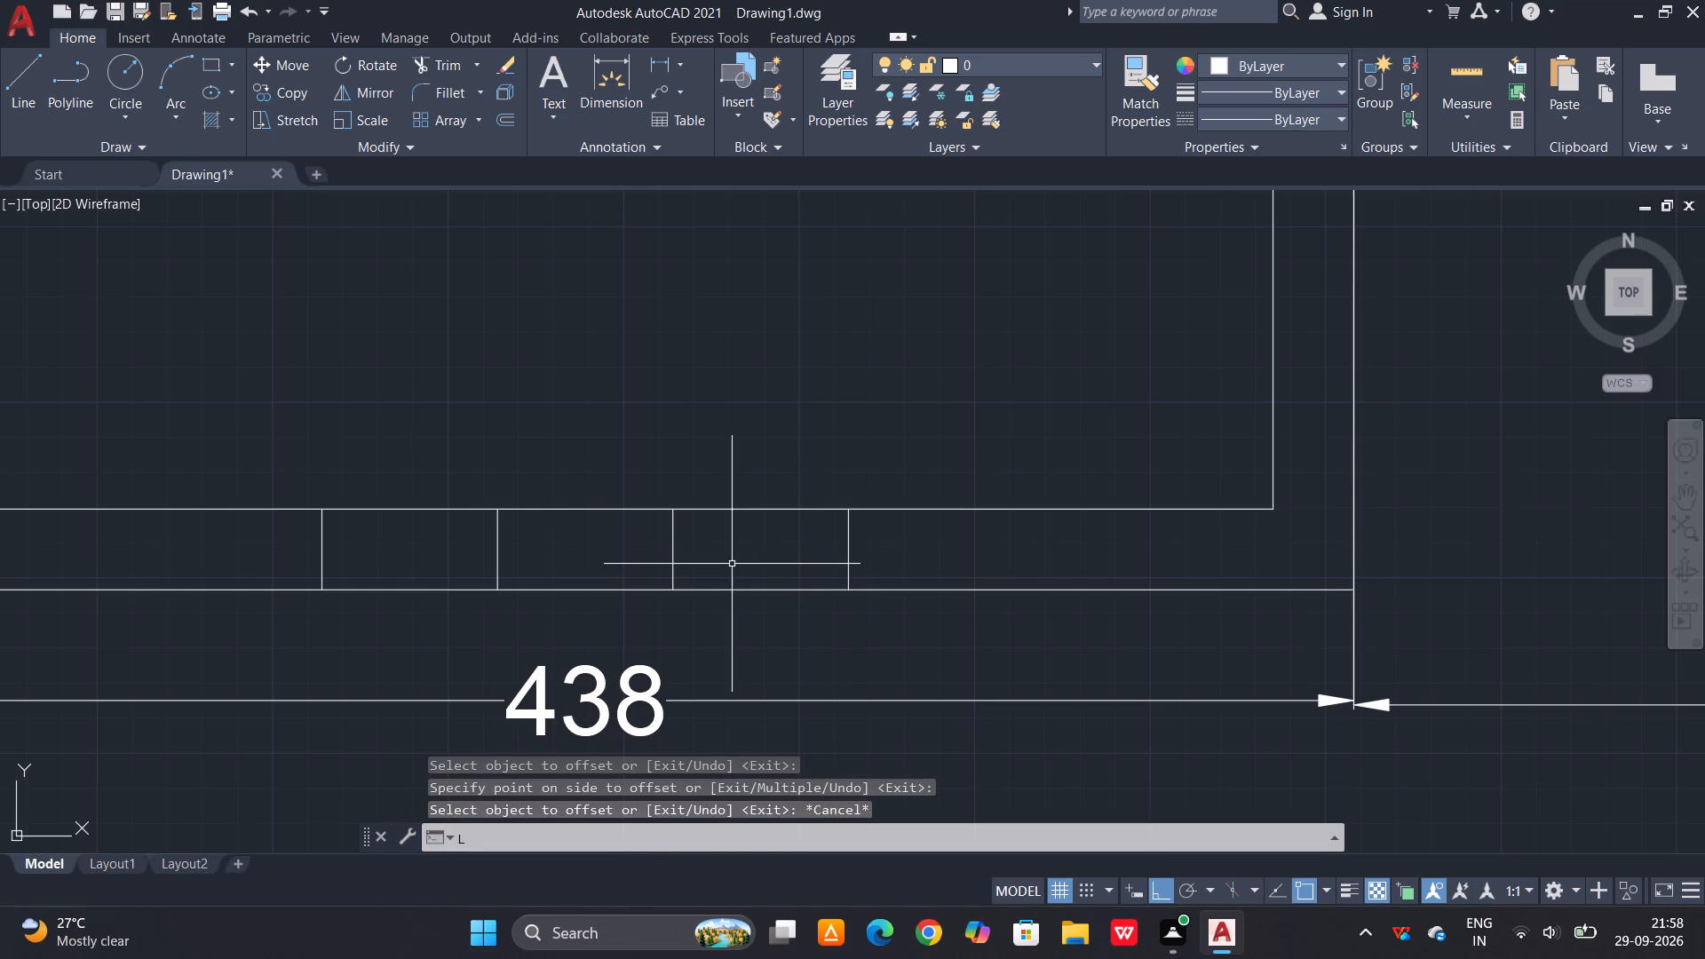
key(space)
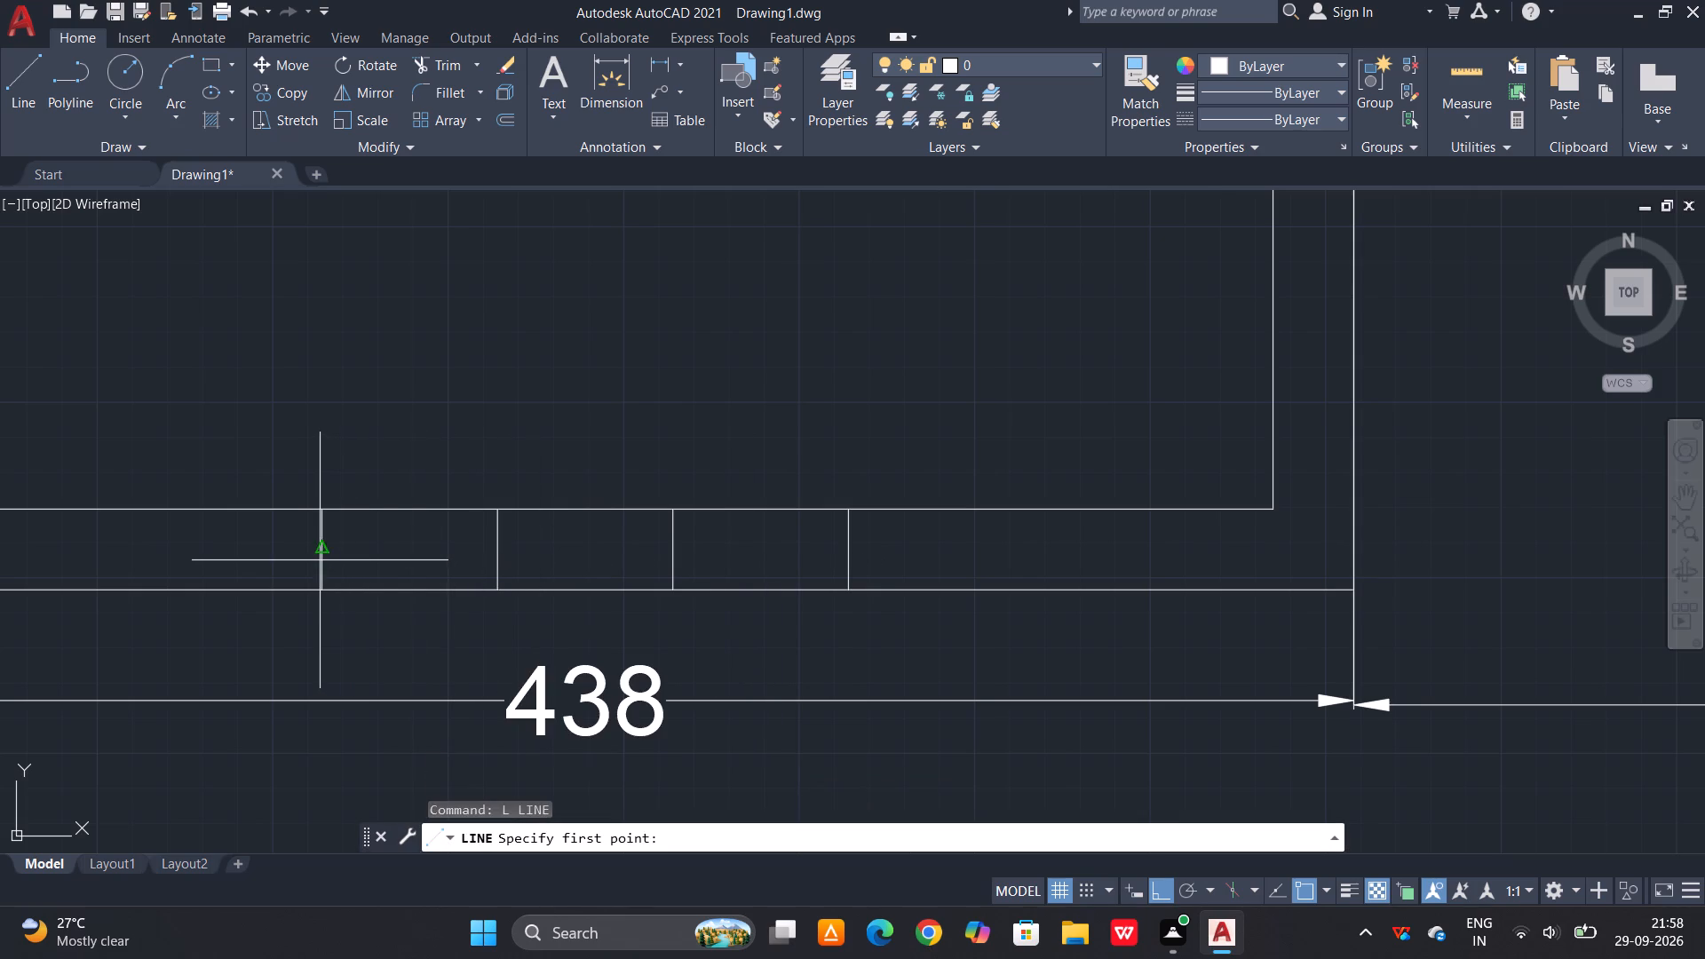
click(318, 554)
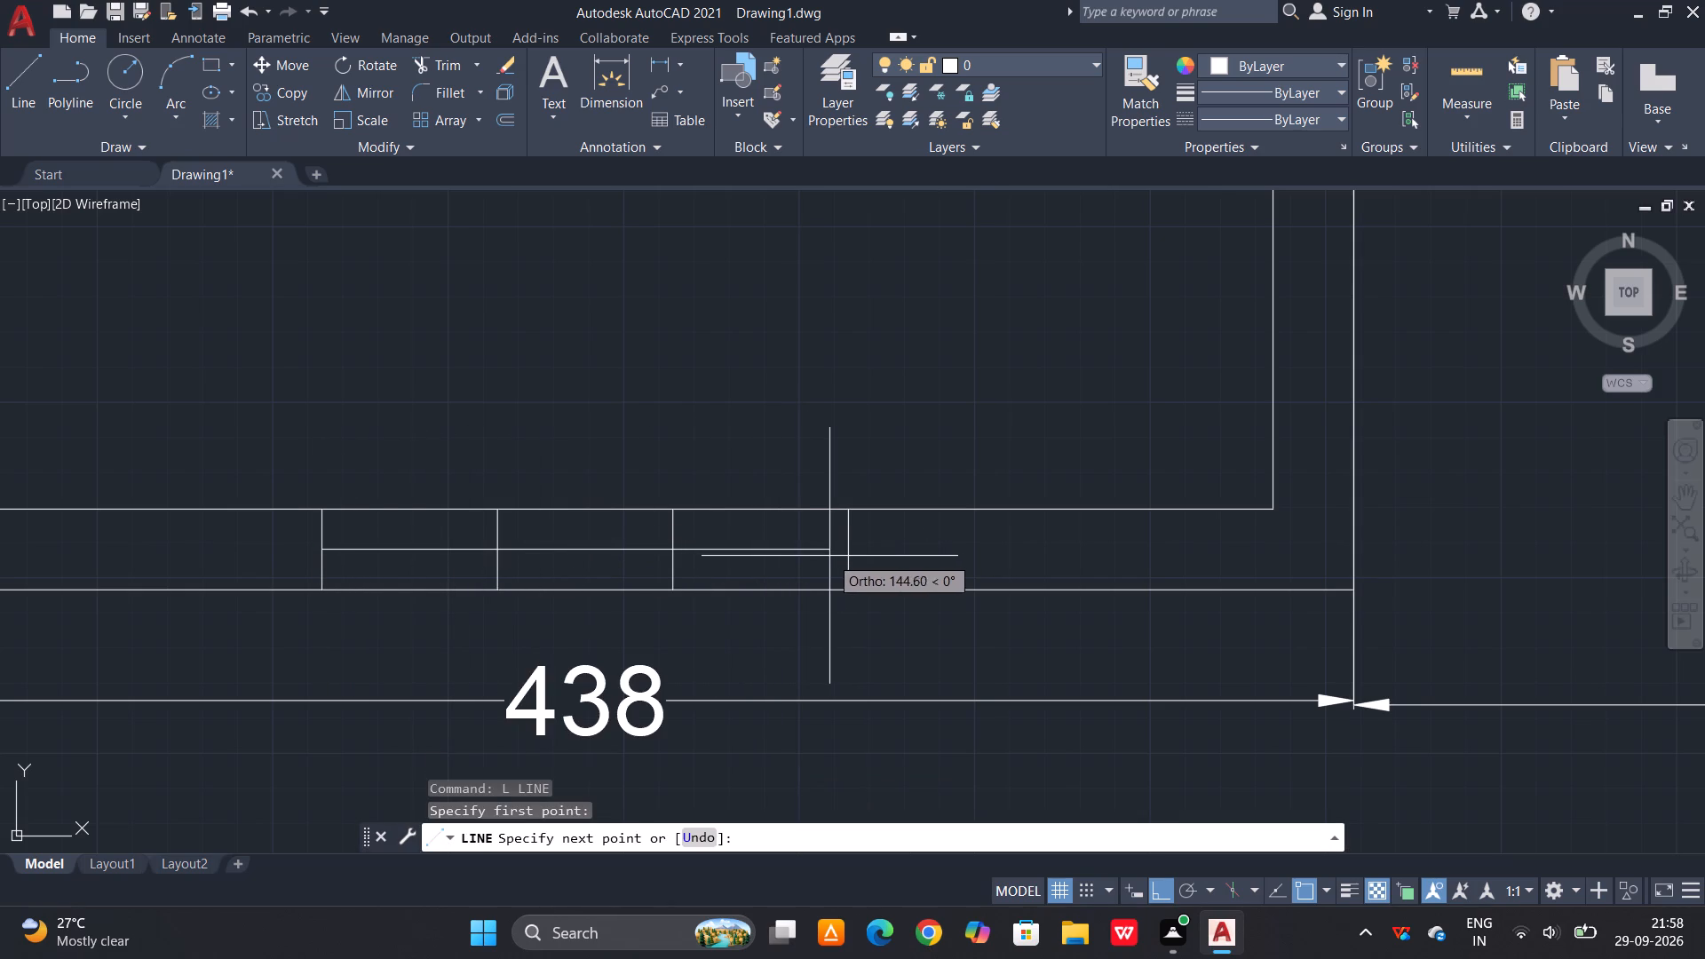
click(845, 549)
key(space)
key(0)
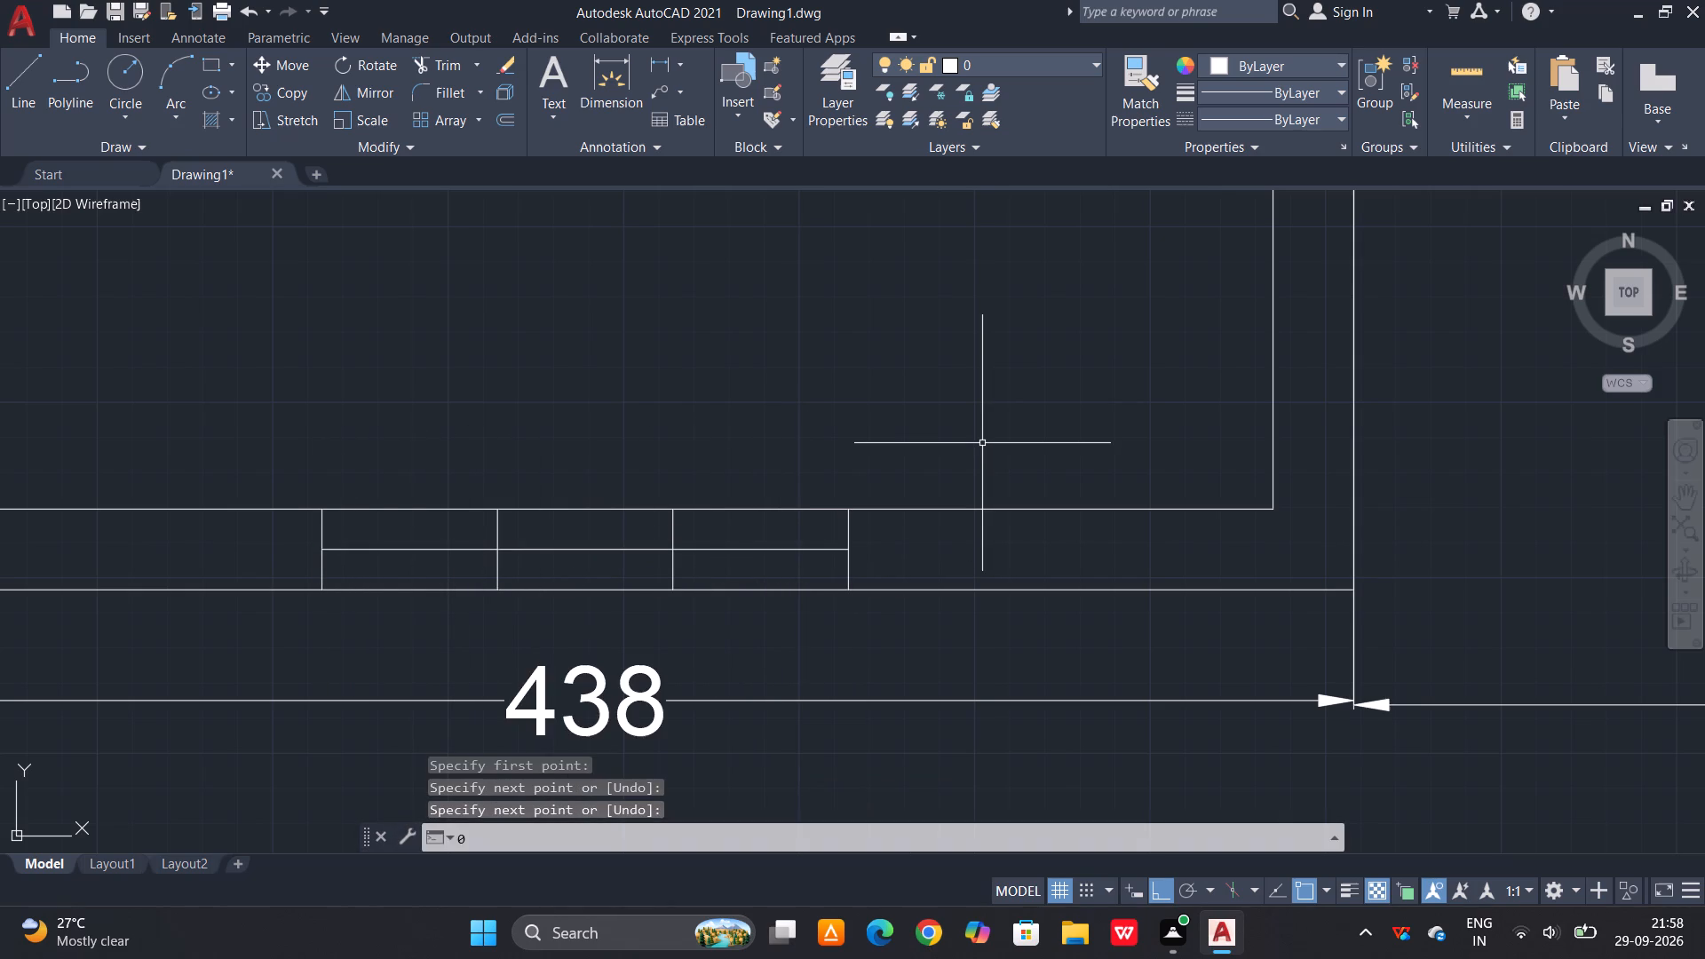
key(Escape)
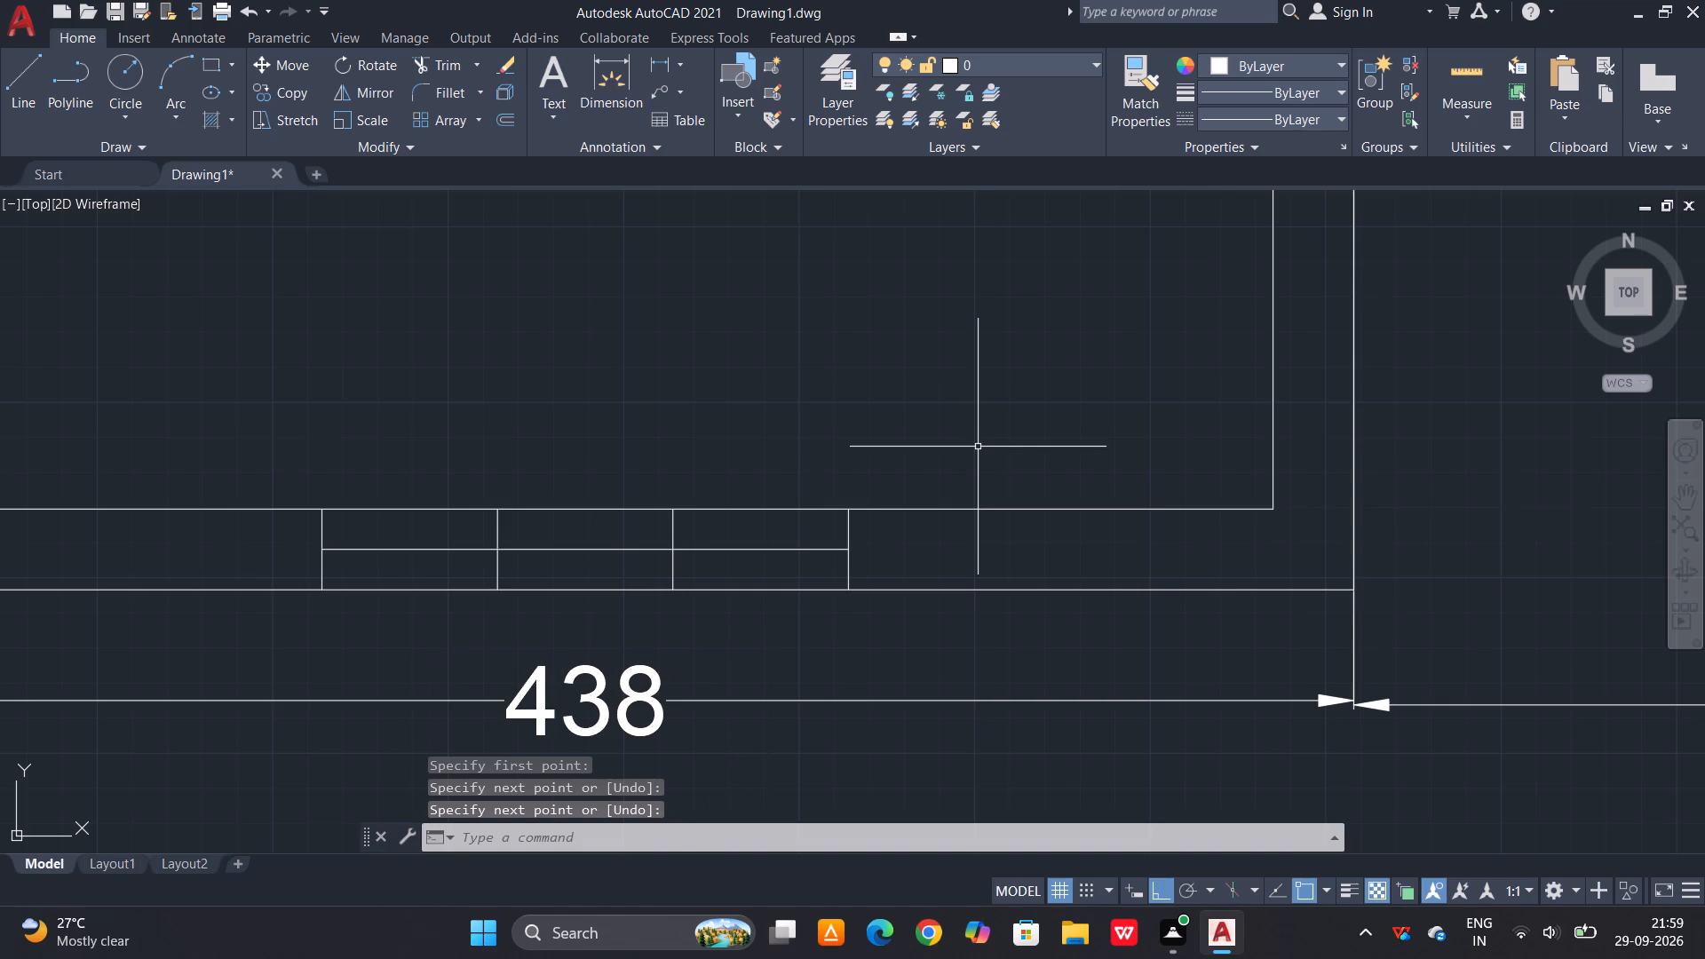
Offset the horizontal middle line of the bottom-wall opening by 2 to both sides.
text(O)
key(space)
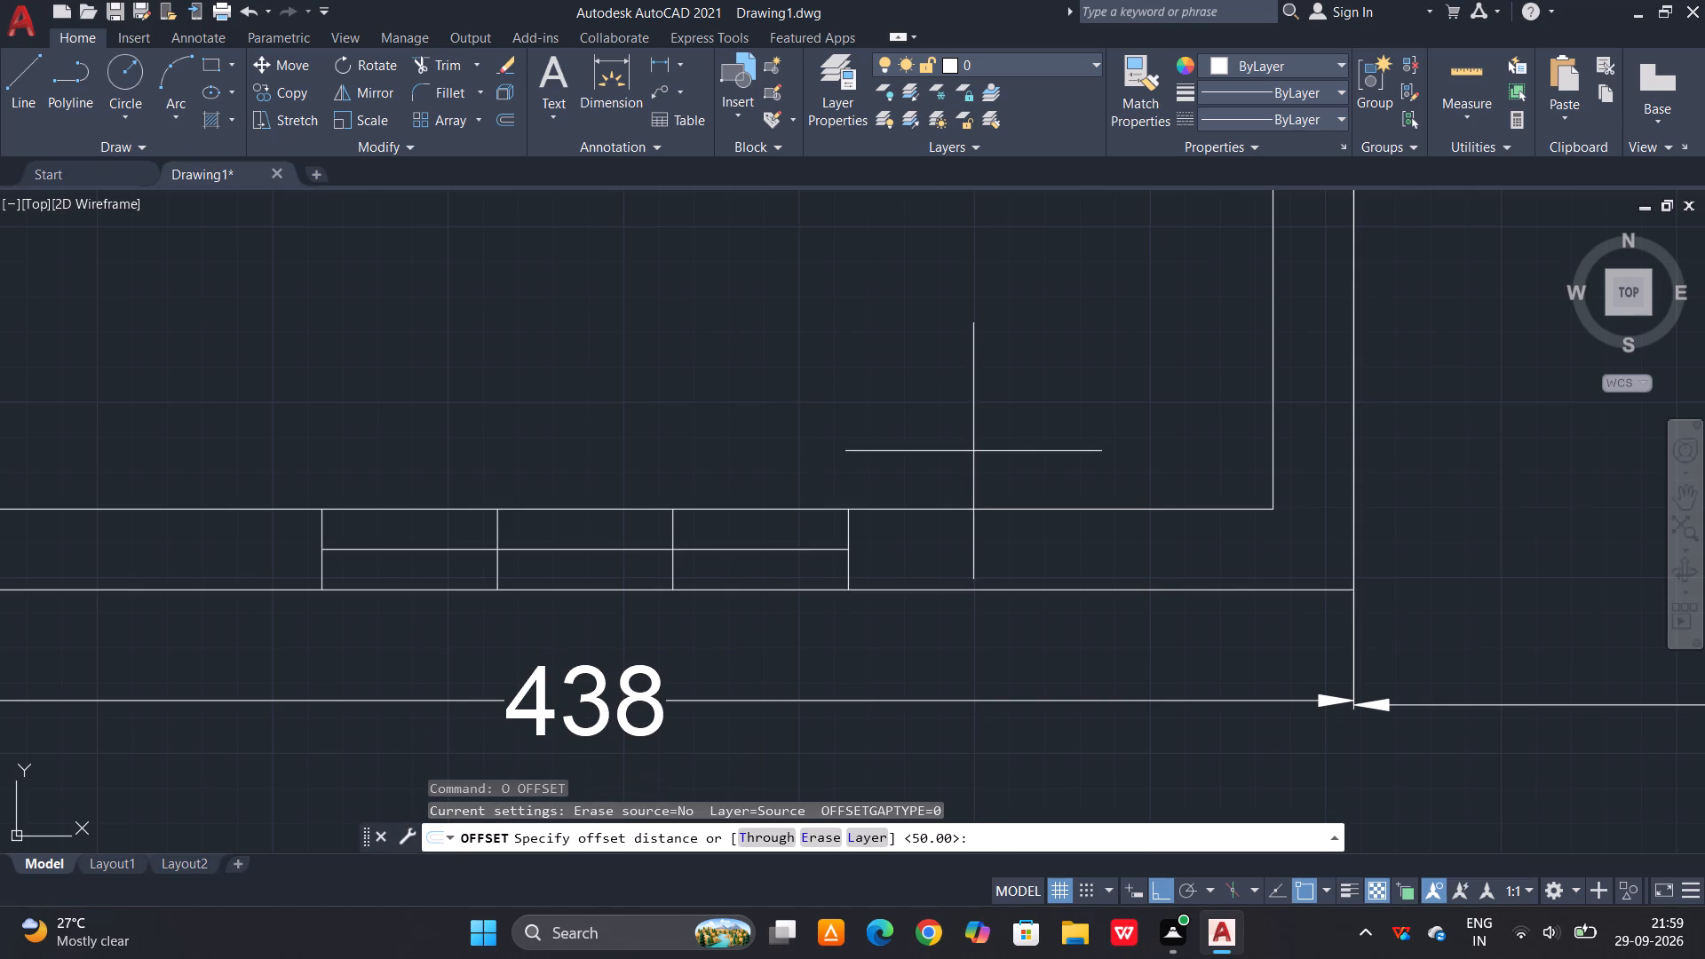
key(2)
key(space)
click(808, 546)
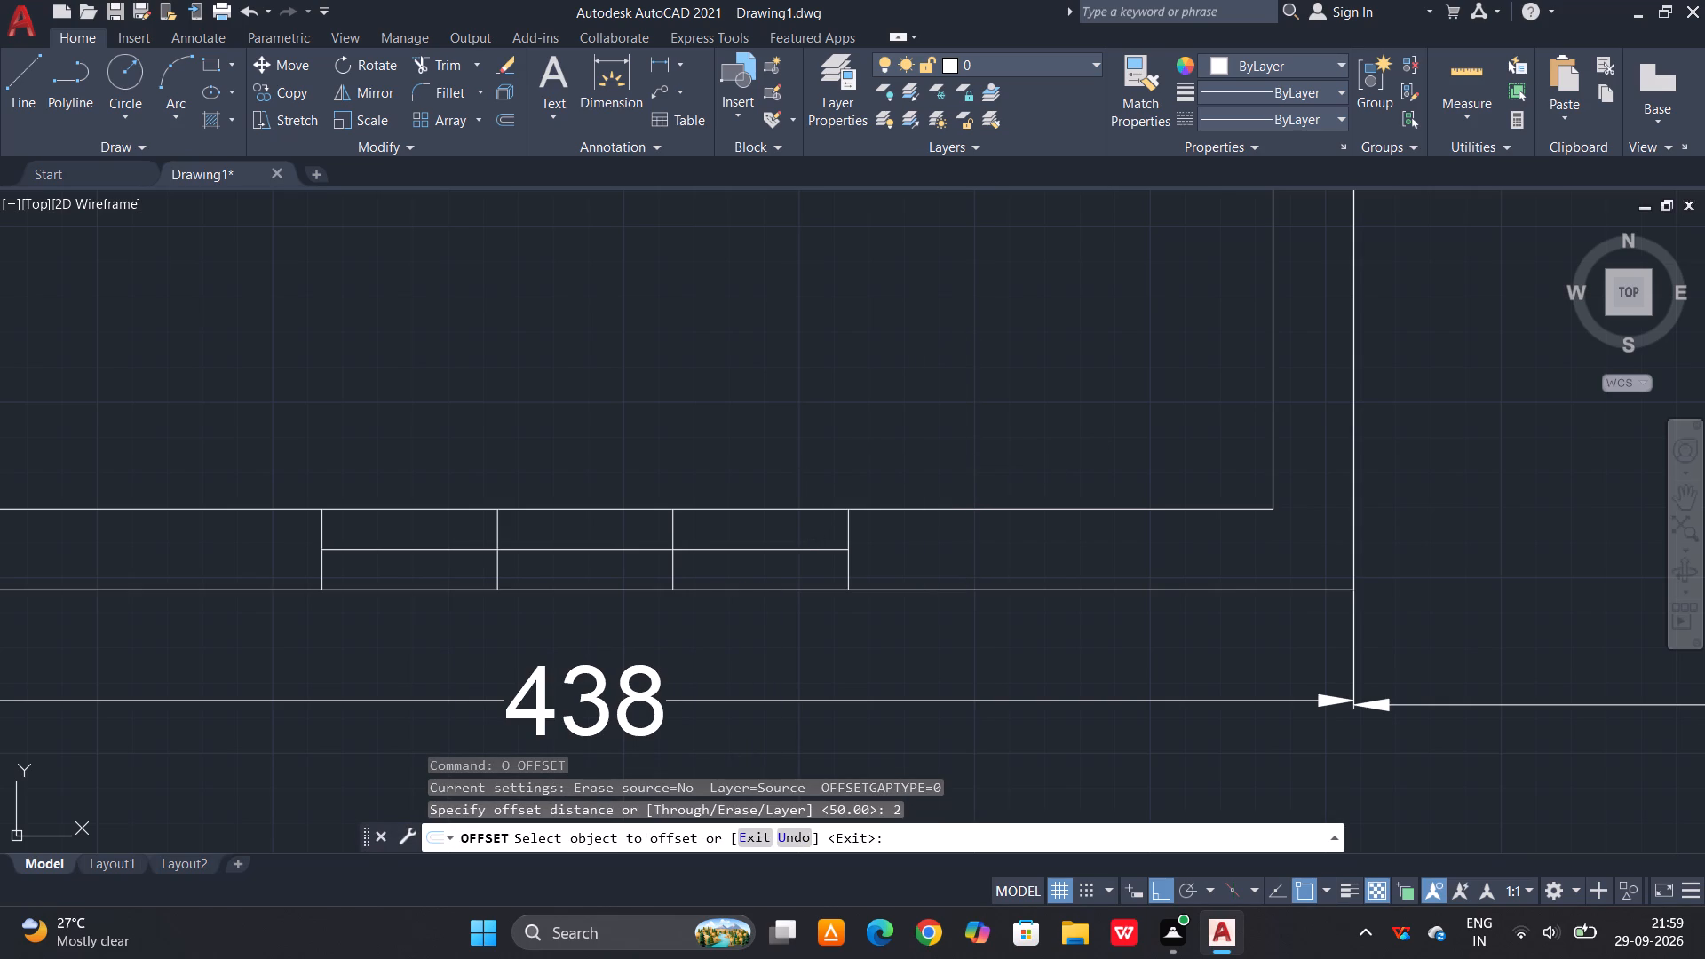
click(802, 521)
click(787, 549)
click(786, 526)
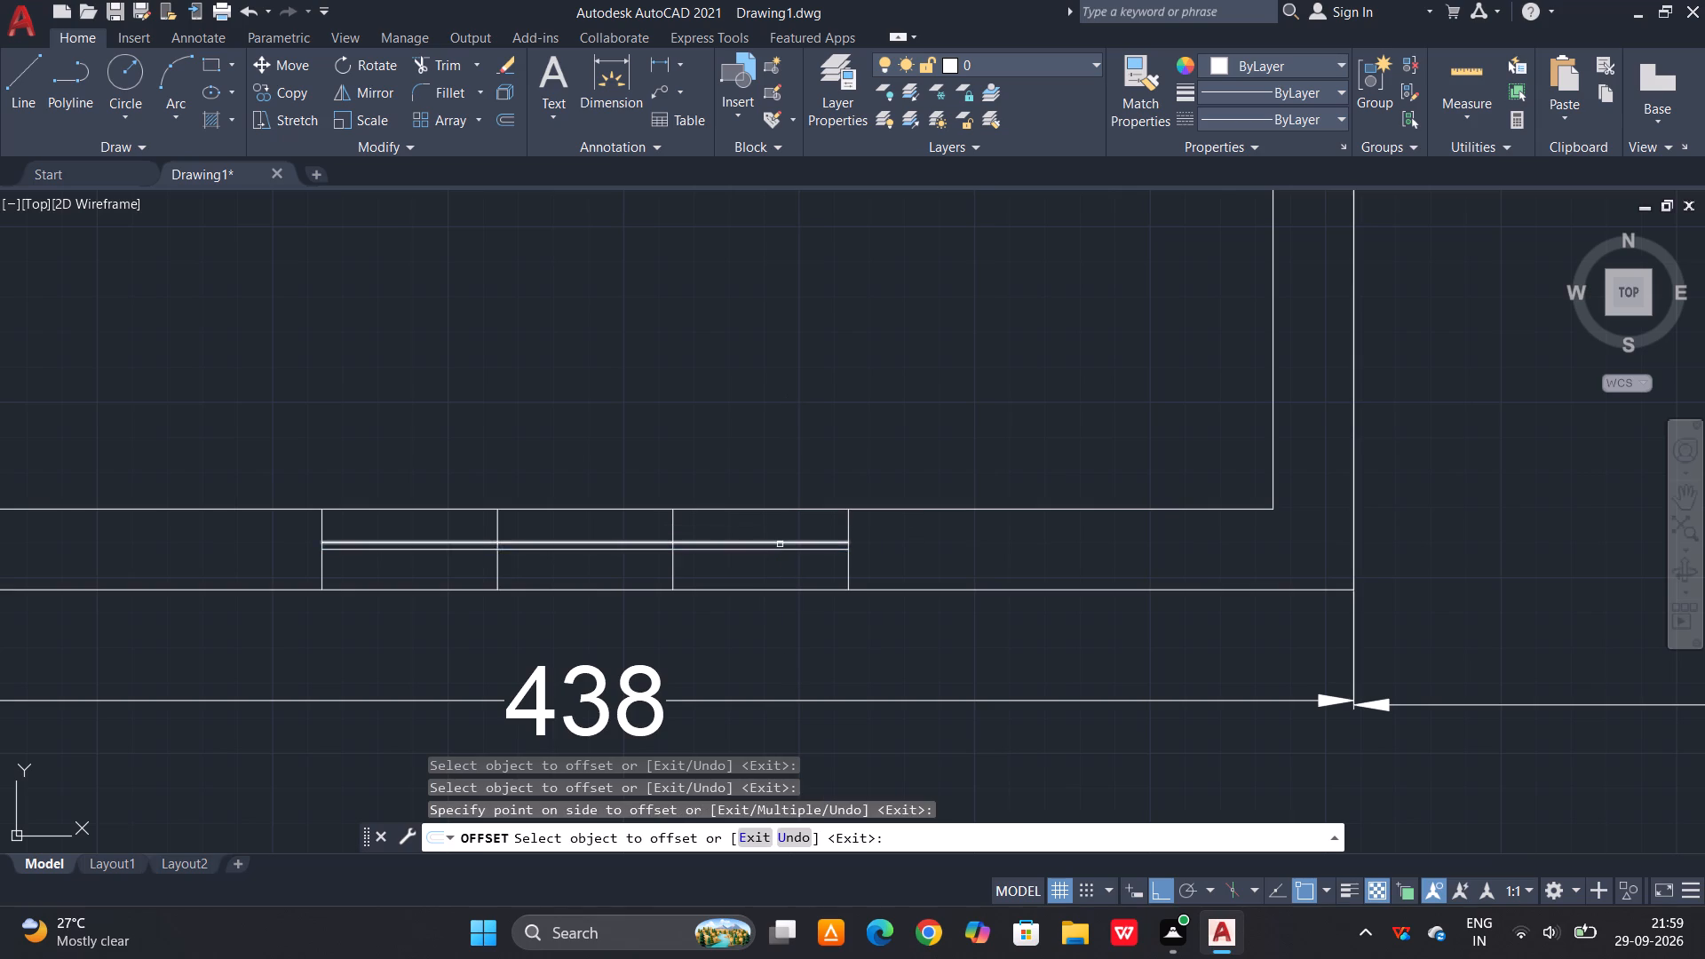
click(774, 550)
click(765, 563)
scroll(765, 558, up, 2)
key(Escape)
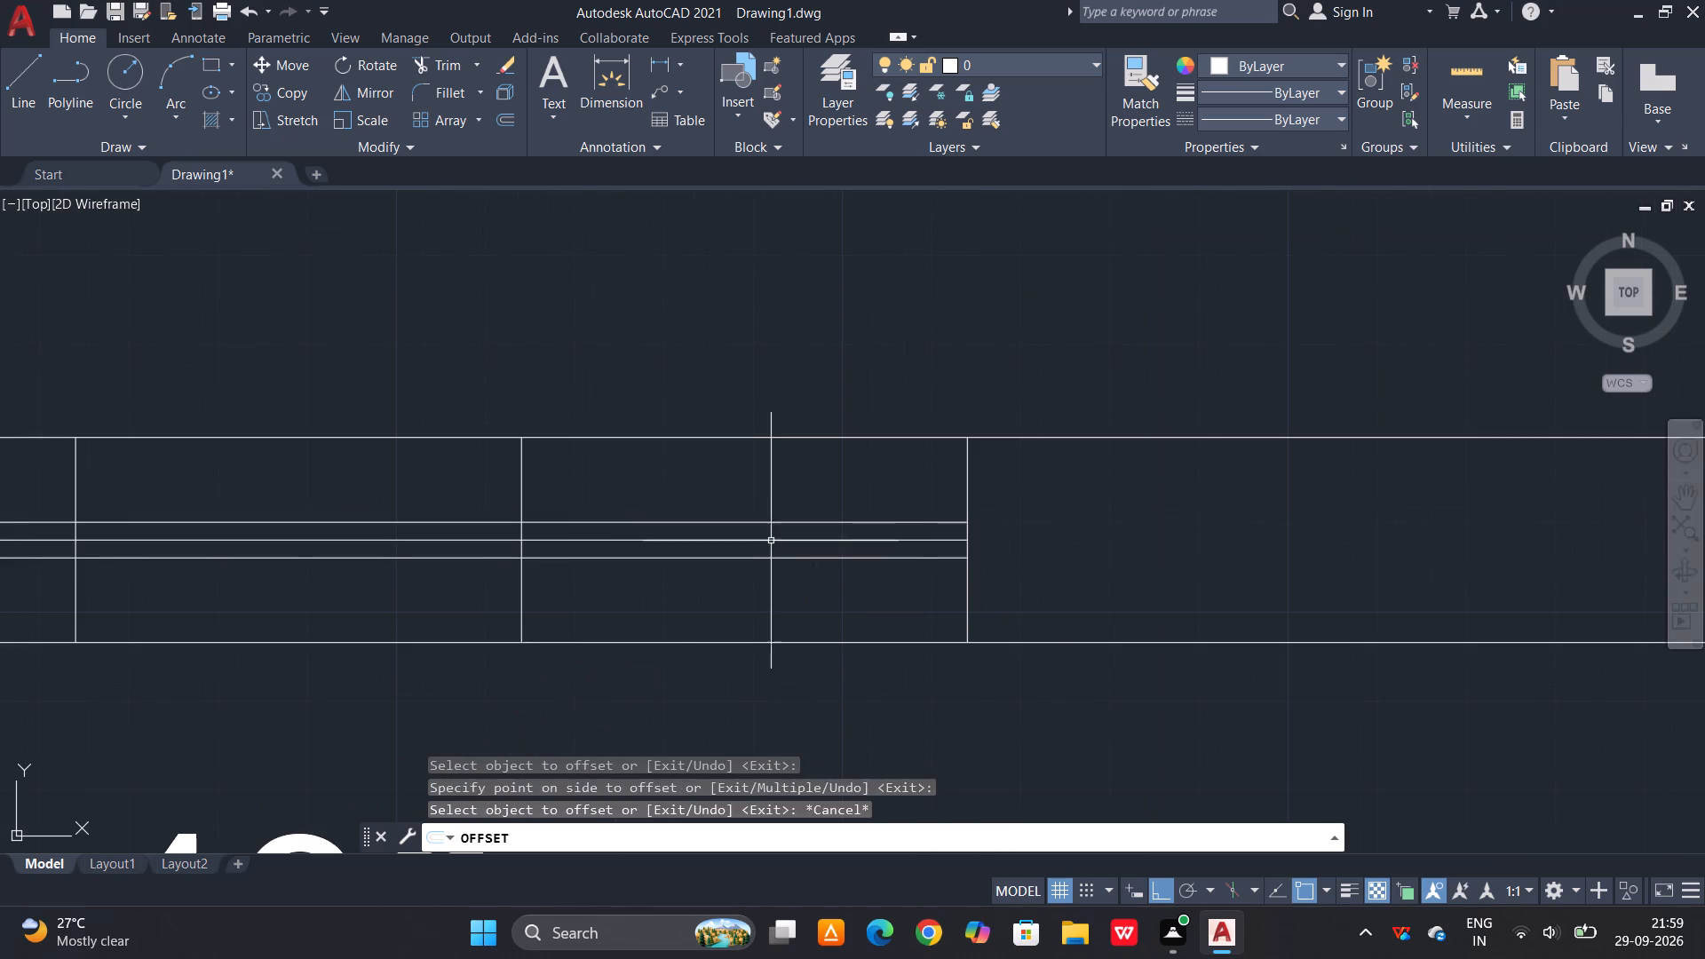
Erase the original middle line between the two offset lines in the bottom-wall opening.
click(774, 539)
key(Delete)
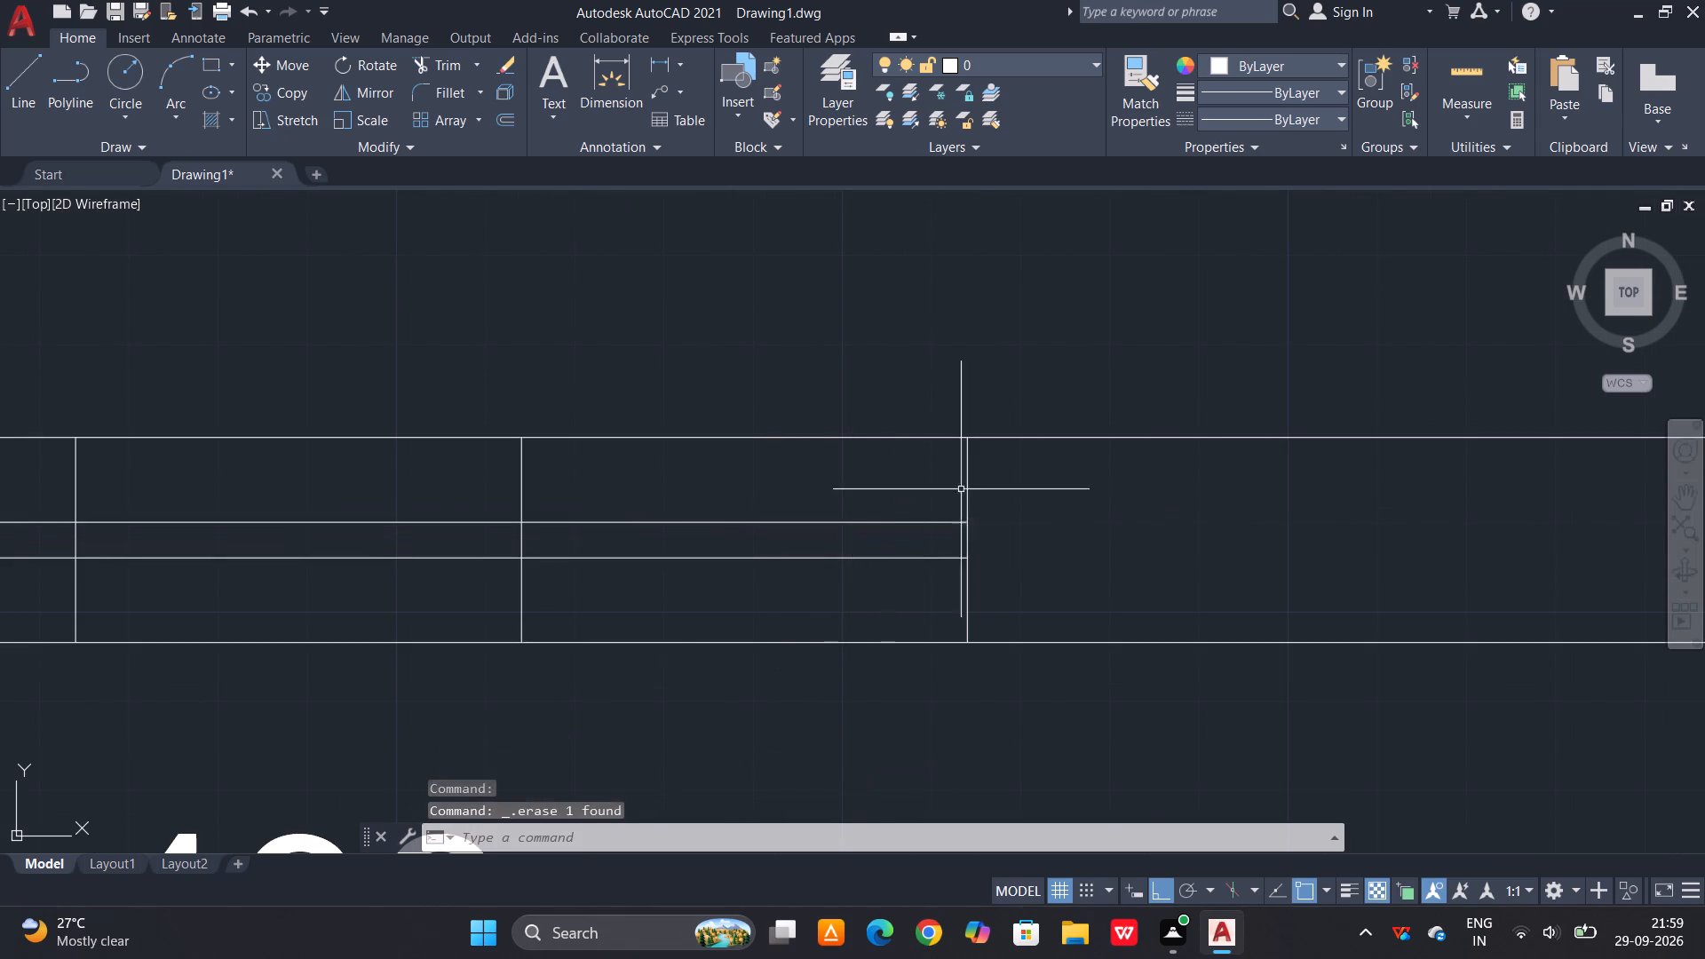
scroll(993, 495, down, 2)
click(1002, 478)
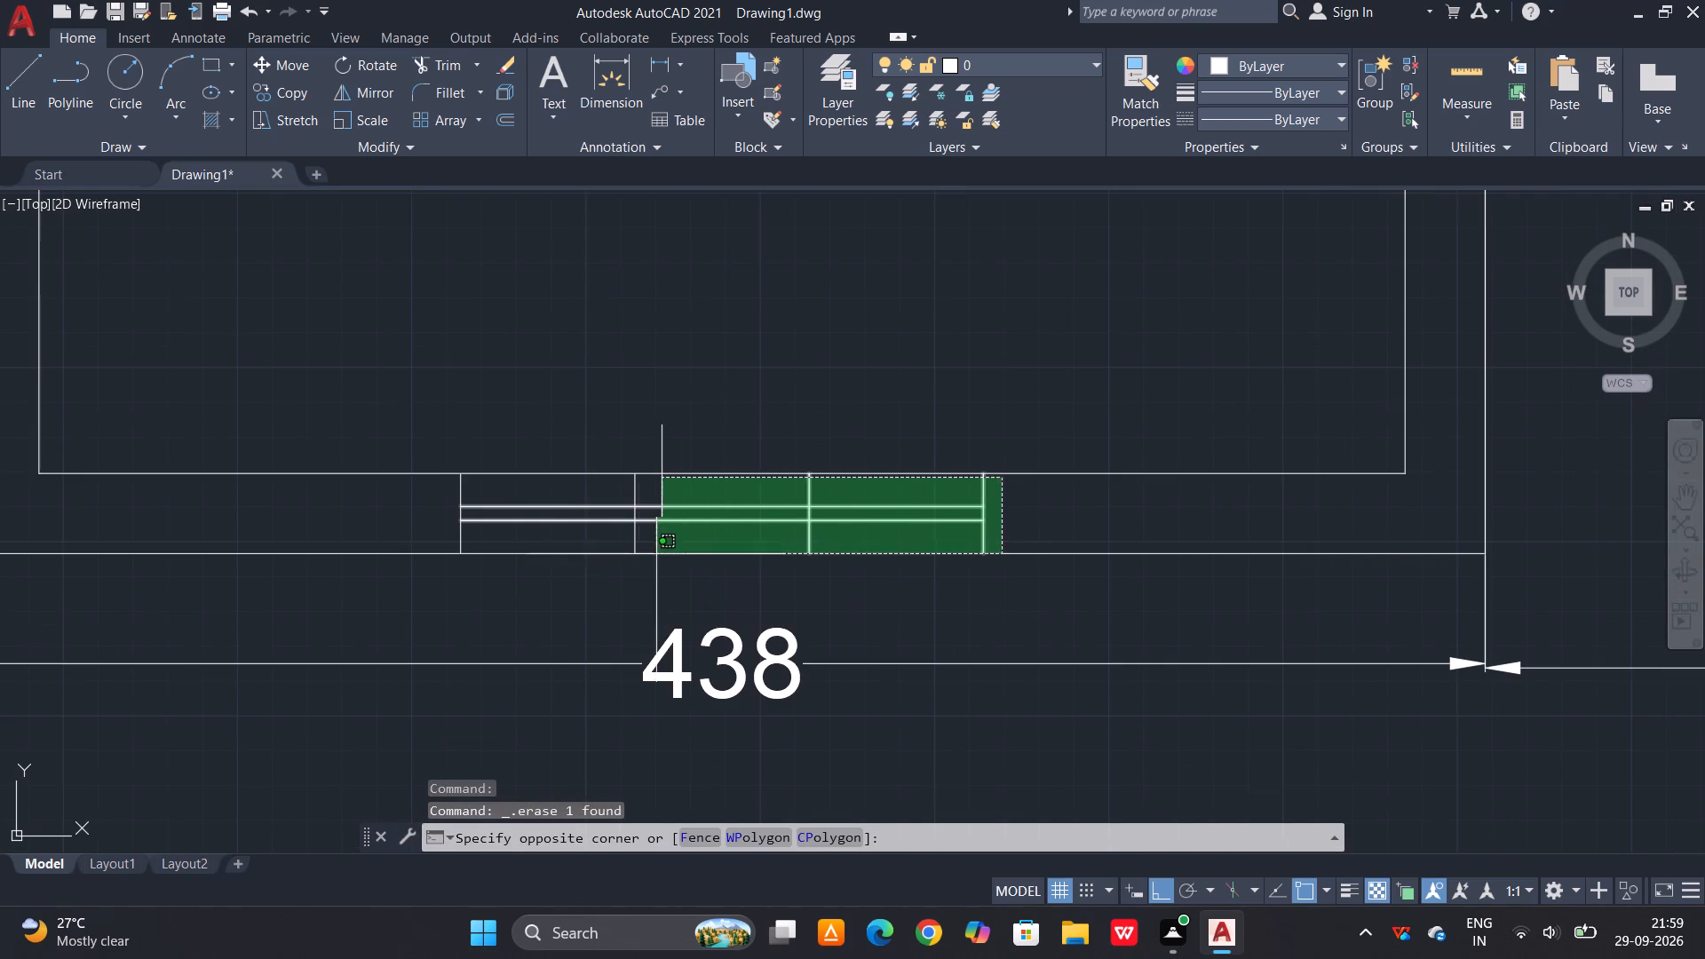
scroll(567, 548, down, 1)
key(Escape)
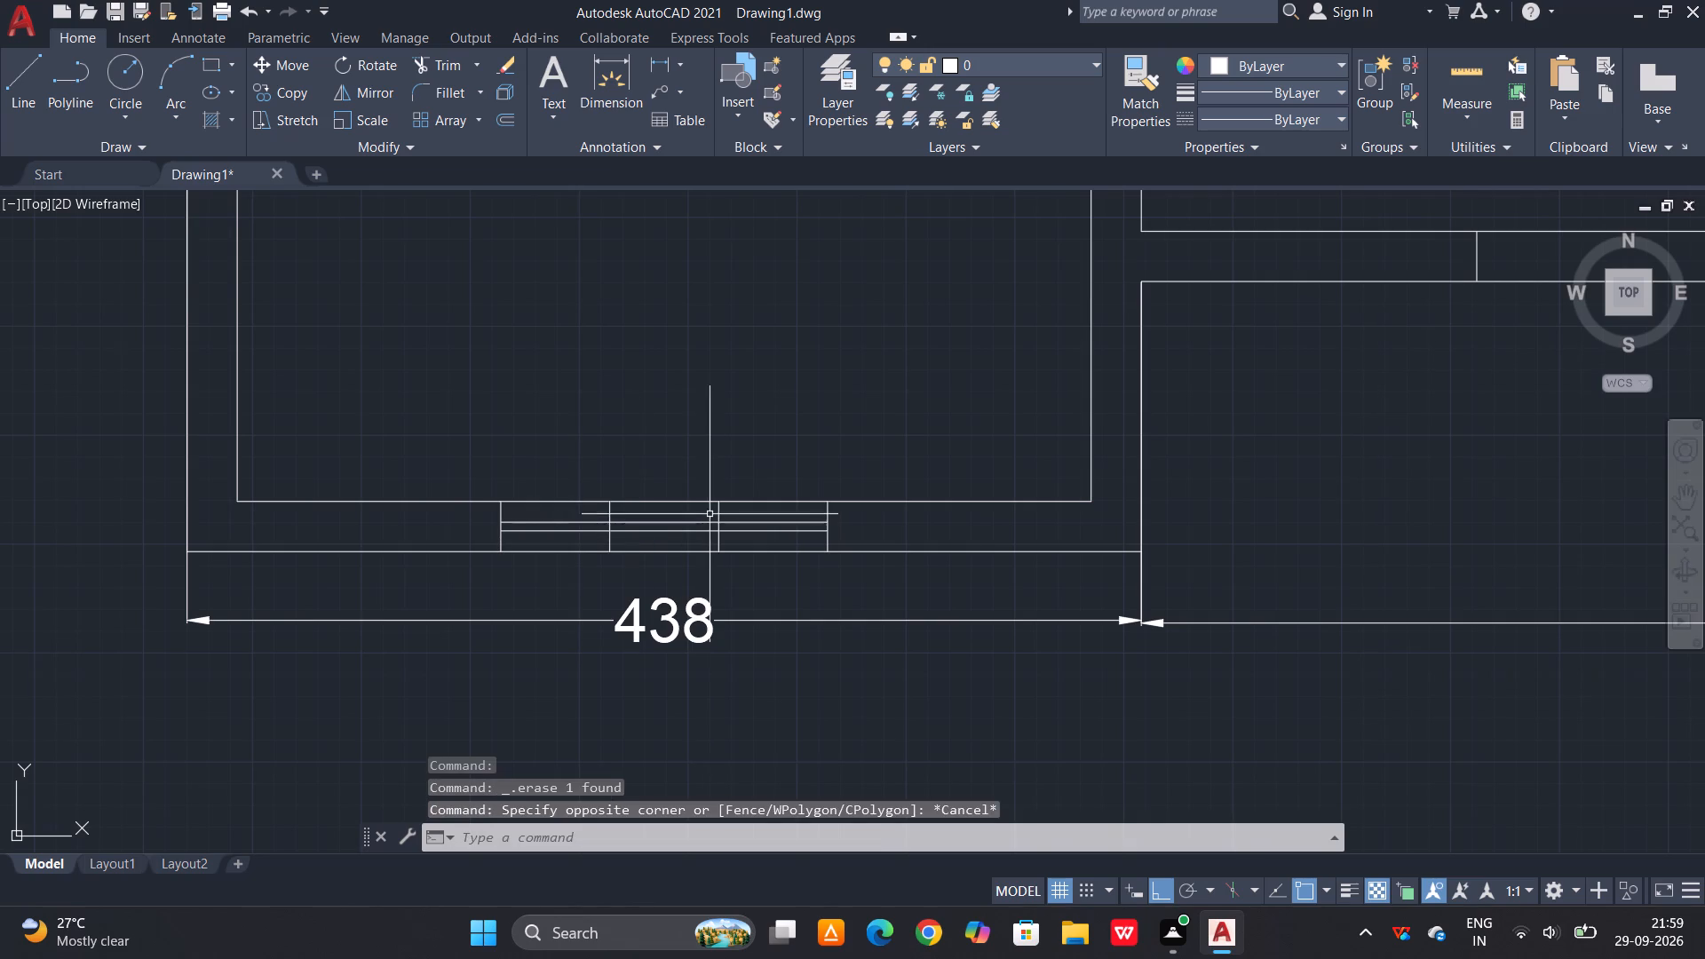
Draw a short vertical reference line into the room from the midpoint of the bottom wall's inner edge, above the window.
text(L)
key(space)
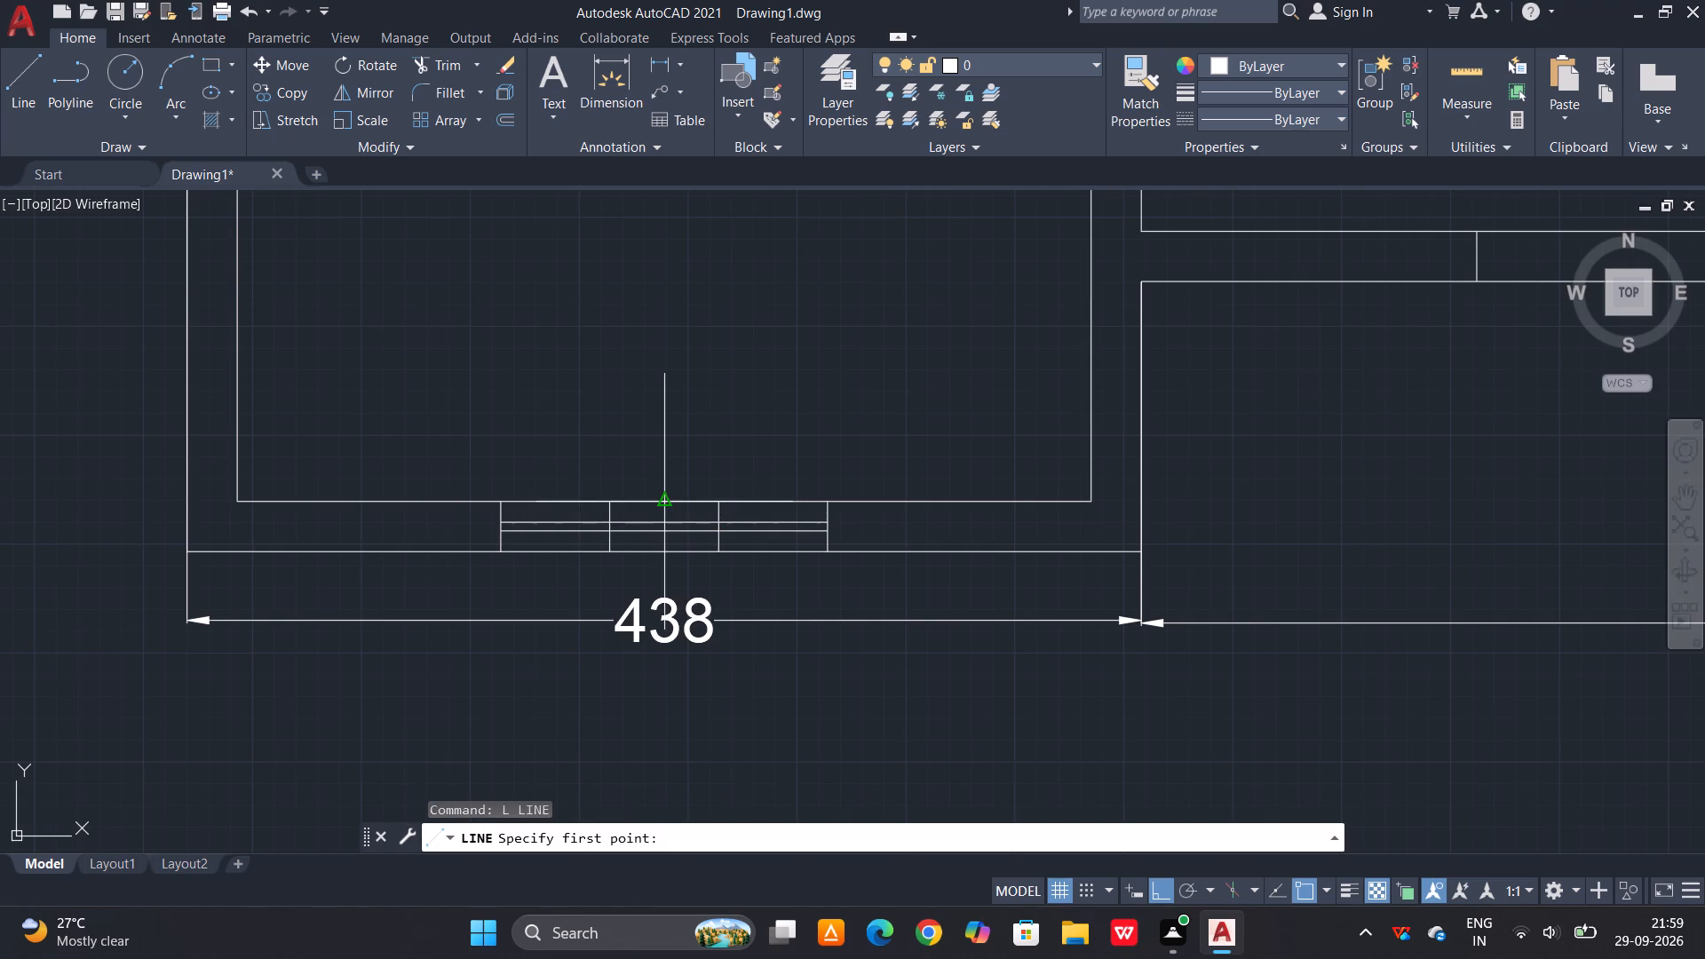
click(665, 503)
click(677, 456)
key(space)
Start copying the bottom wall's six window lines, using the reference line's lower endpoint on the inner wall edge as base point.
scroll(789, 521, up, 1)
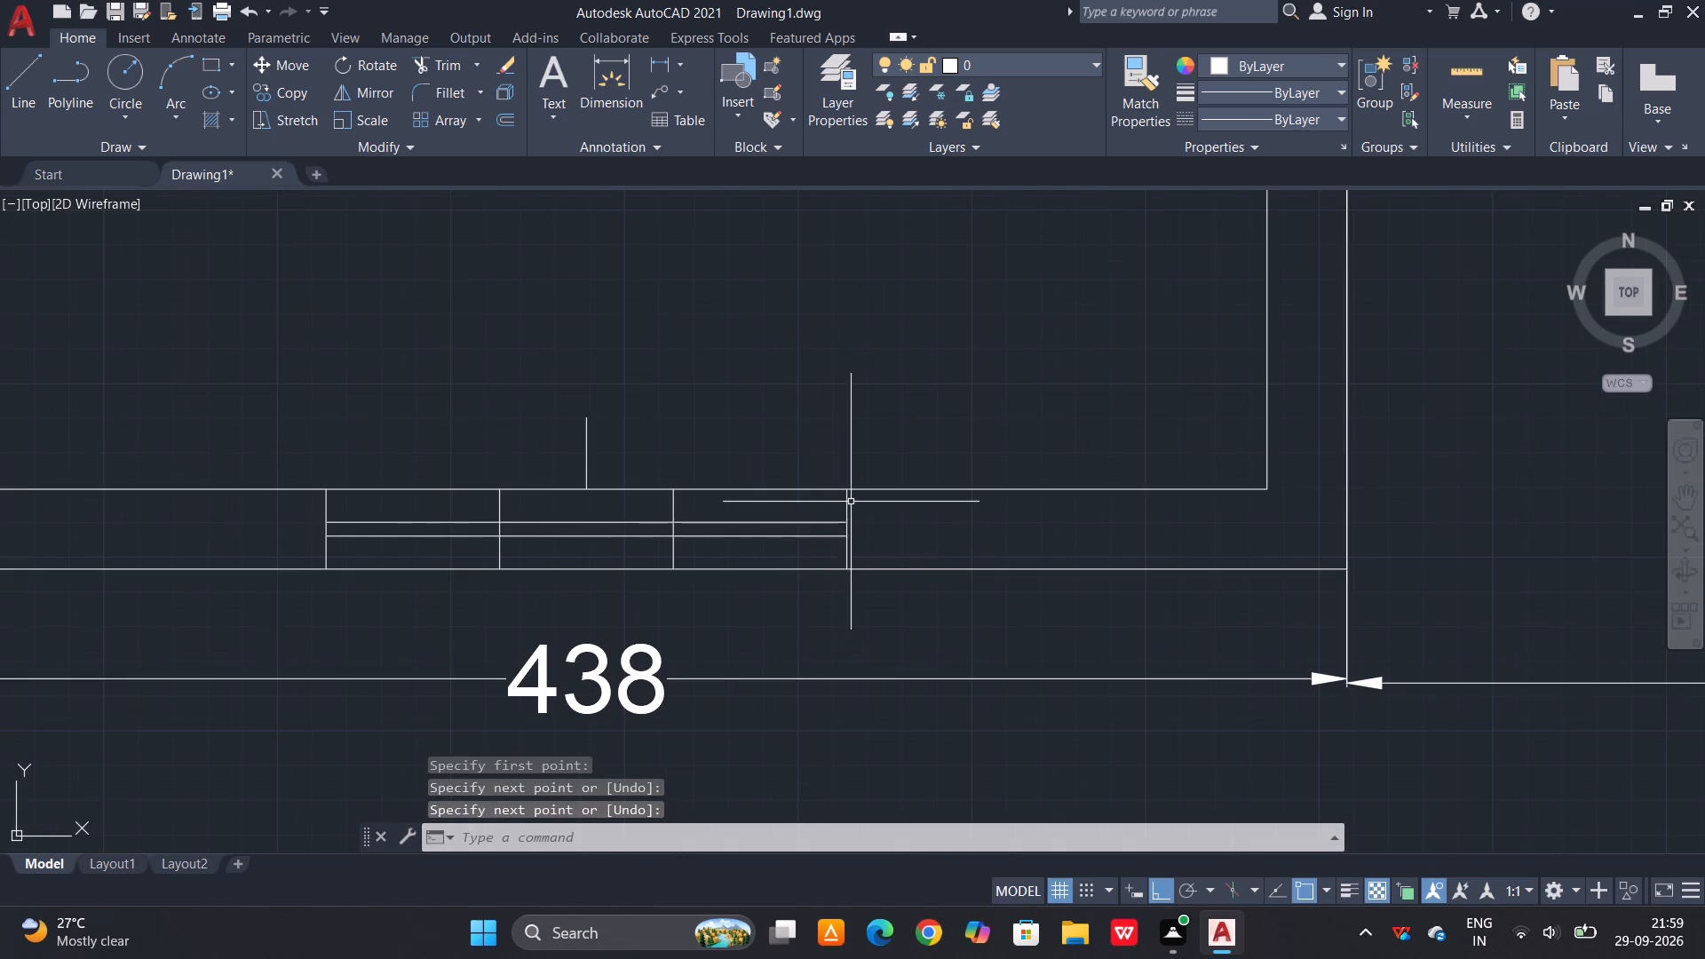
click(860, 502)
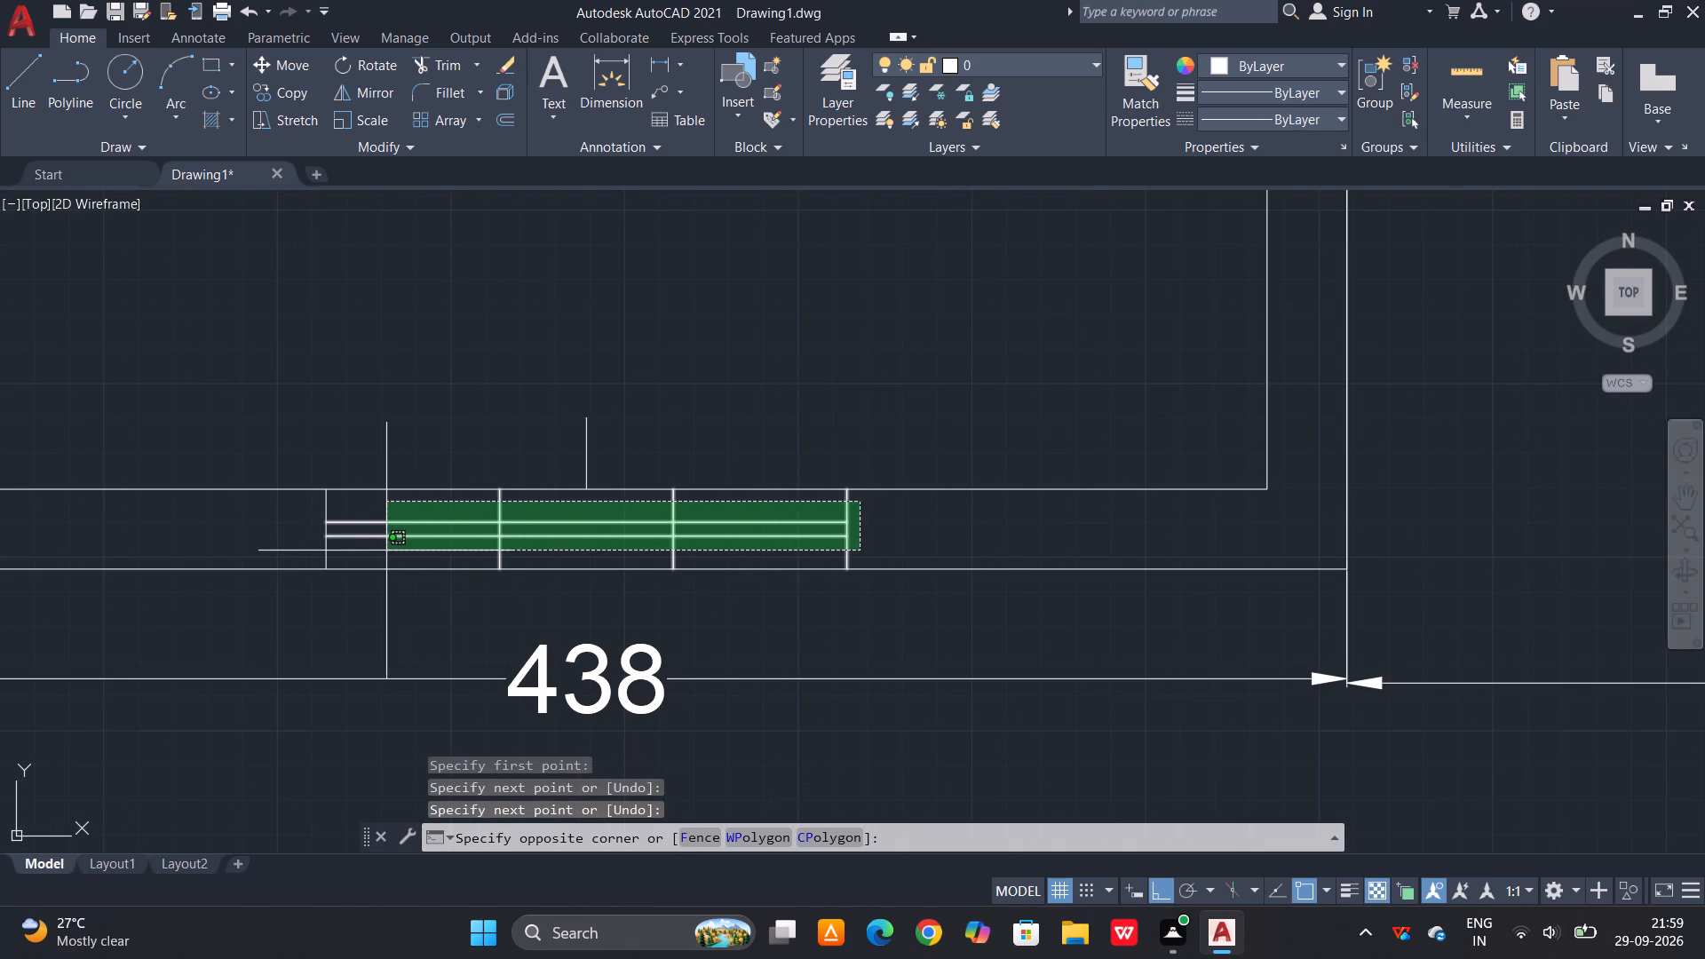
click(313, 554)
text(CO)
key(space)
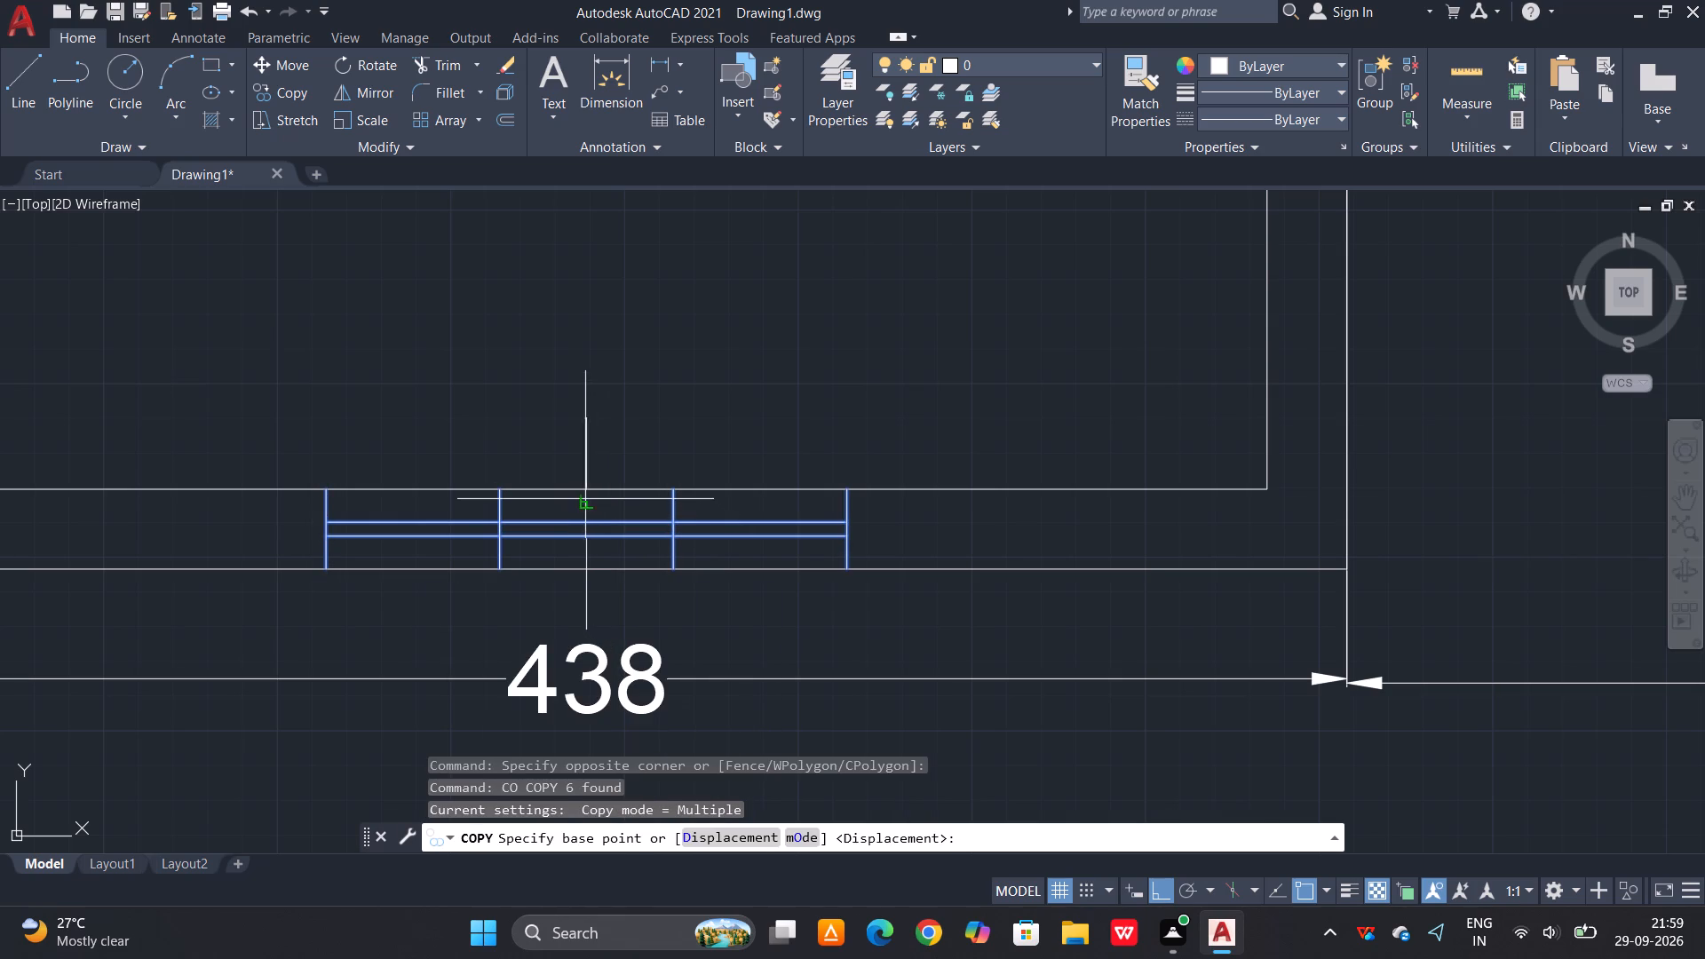
click(581, 493)
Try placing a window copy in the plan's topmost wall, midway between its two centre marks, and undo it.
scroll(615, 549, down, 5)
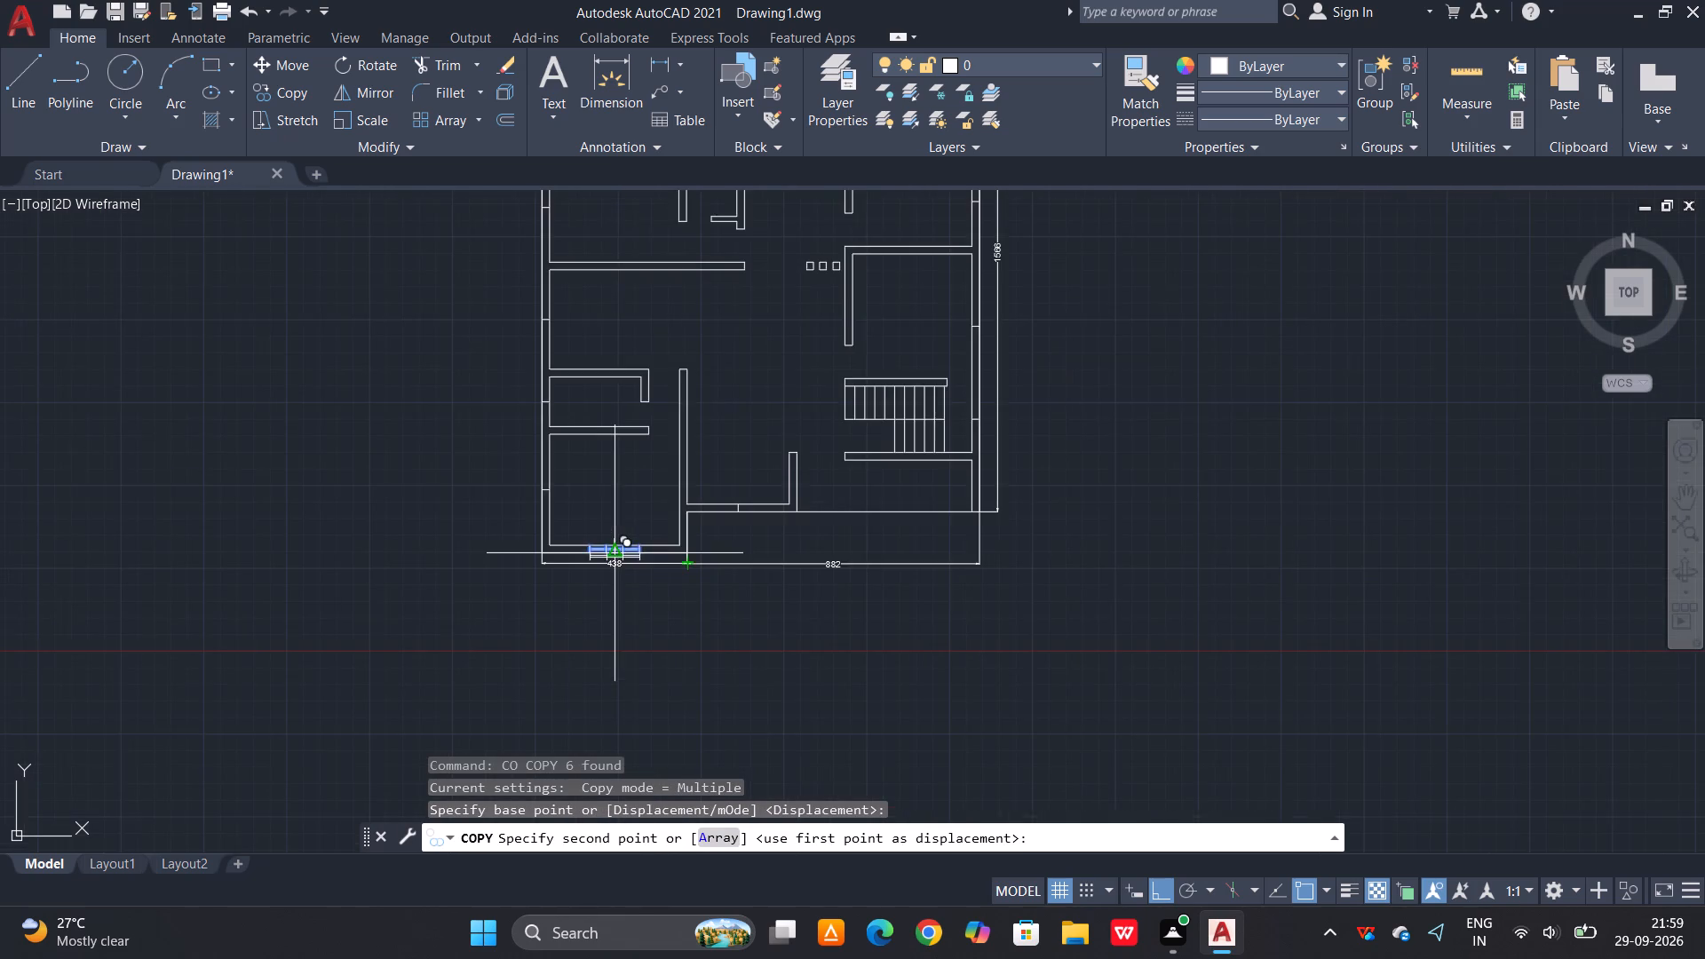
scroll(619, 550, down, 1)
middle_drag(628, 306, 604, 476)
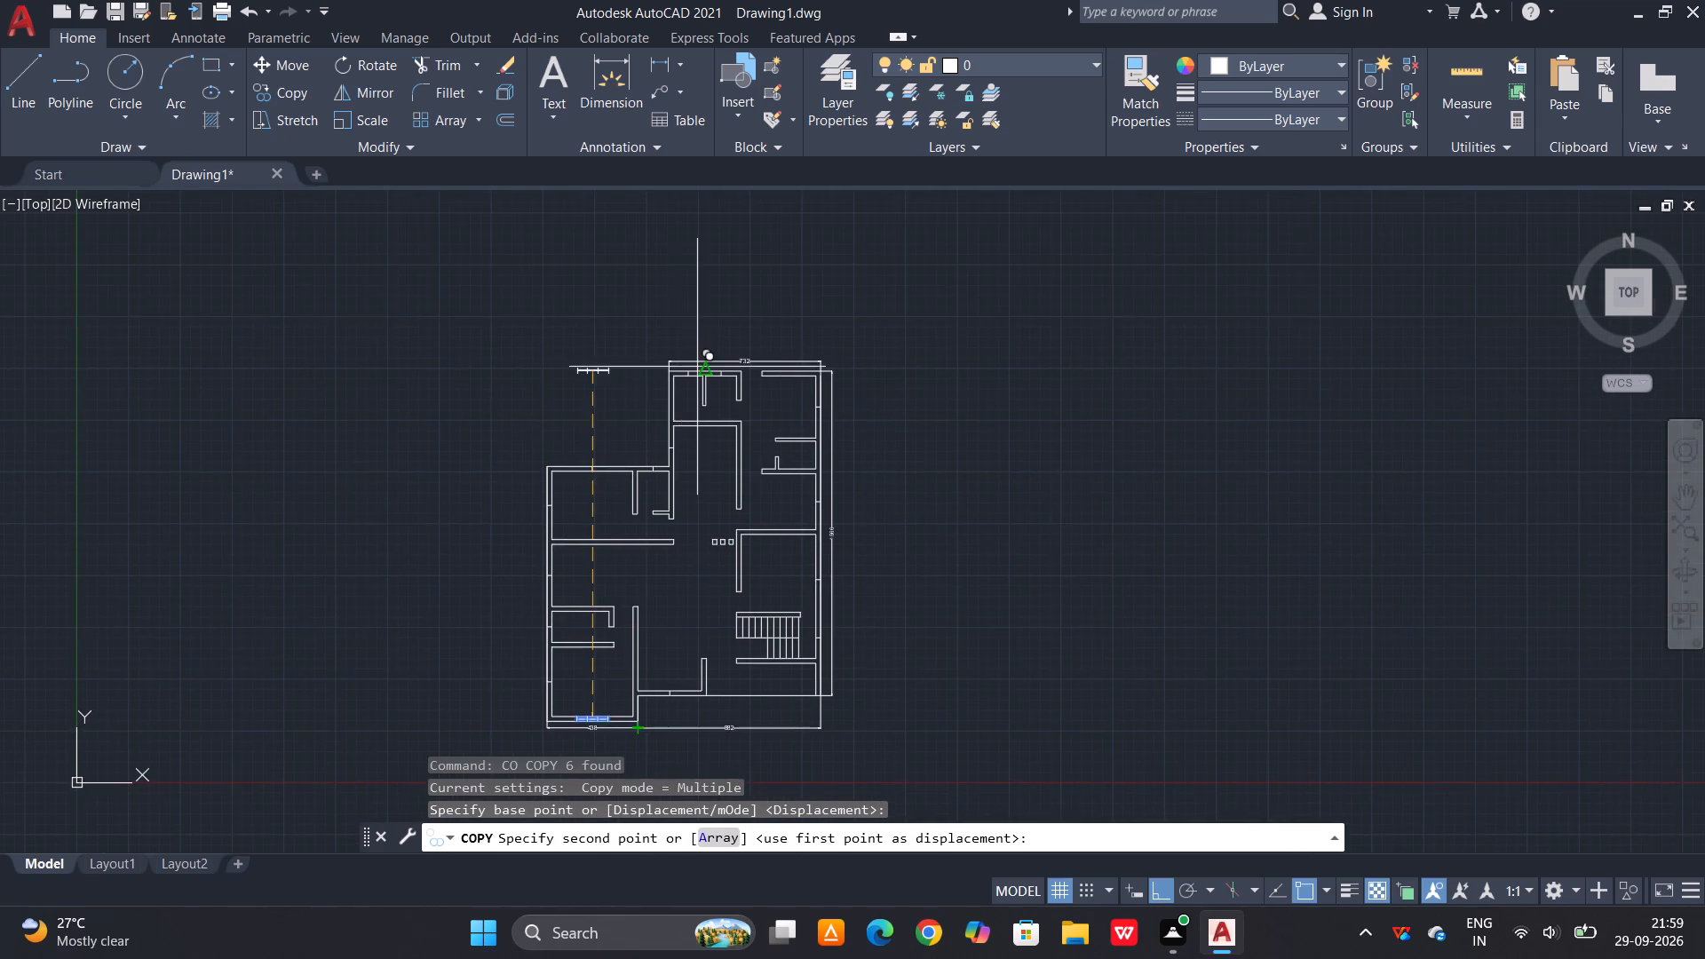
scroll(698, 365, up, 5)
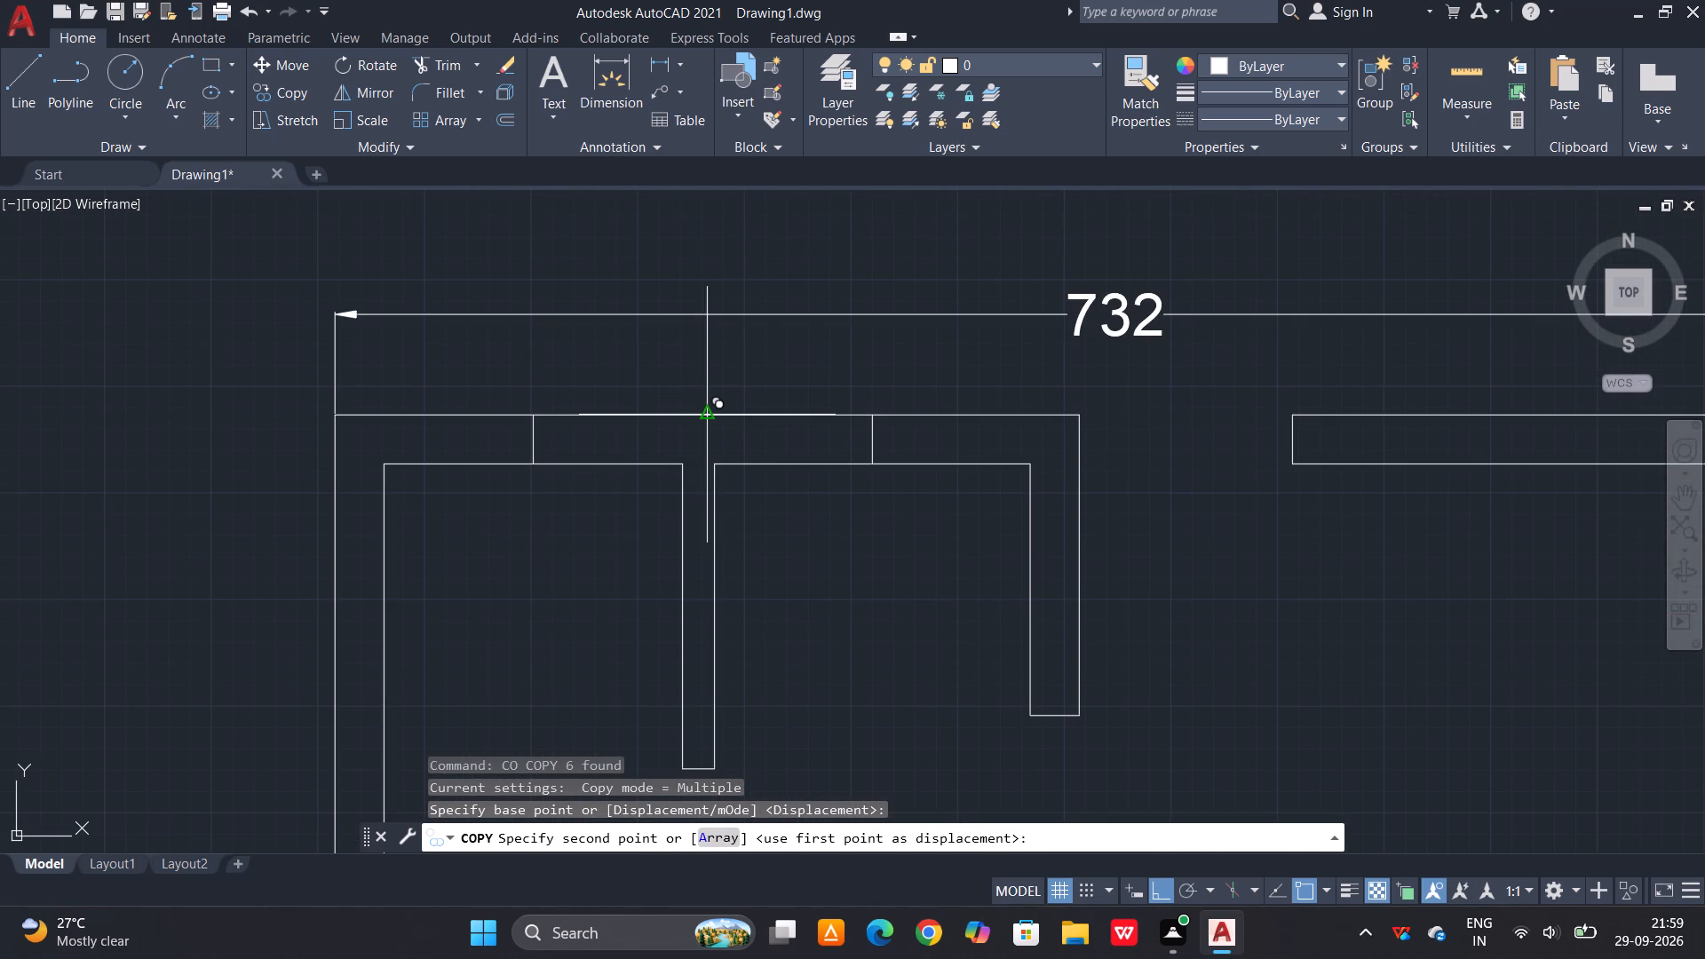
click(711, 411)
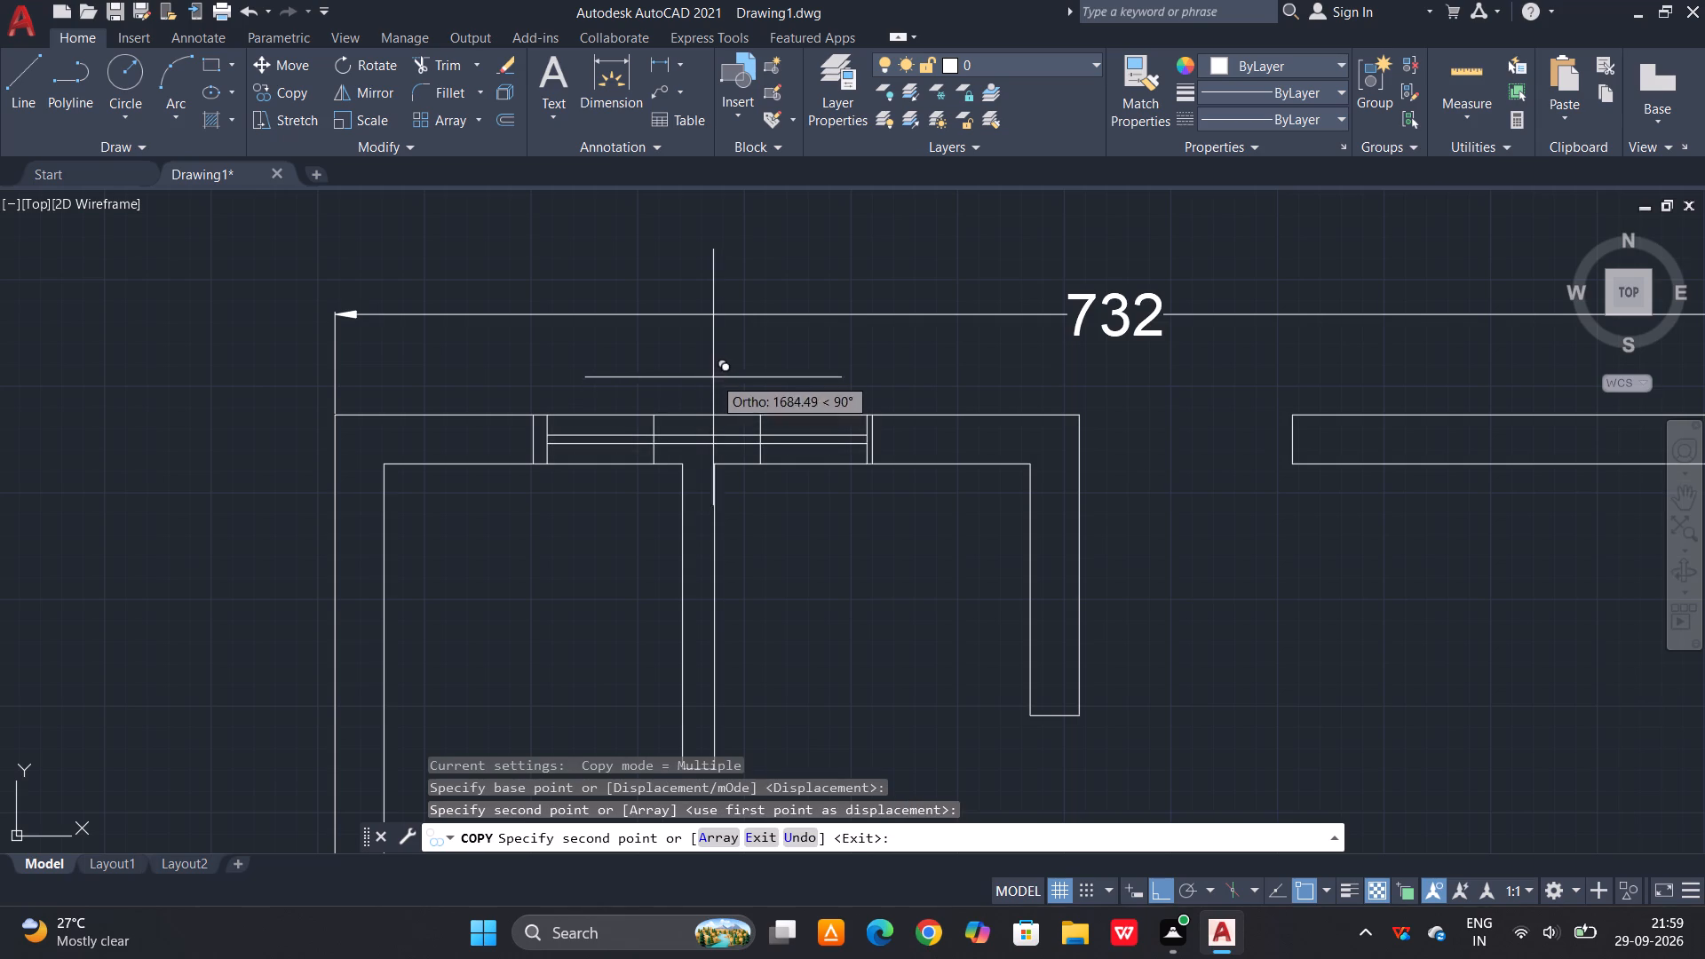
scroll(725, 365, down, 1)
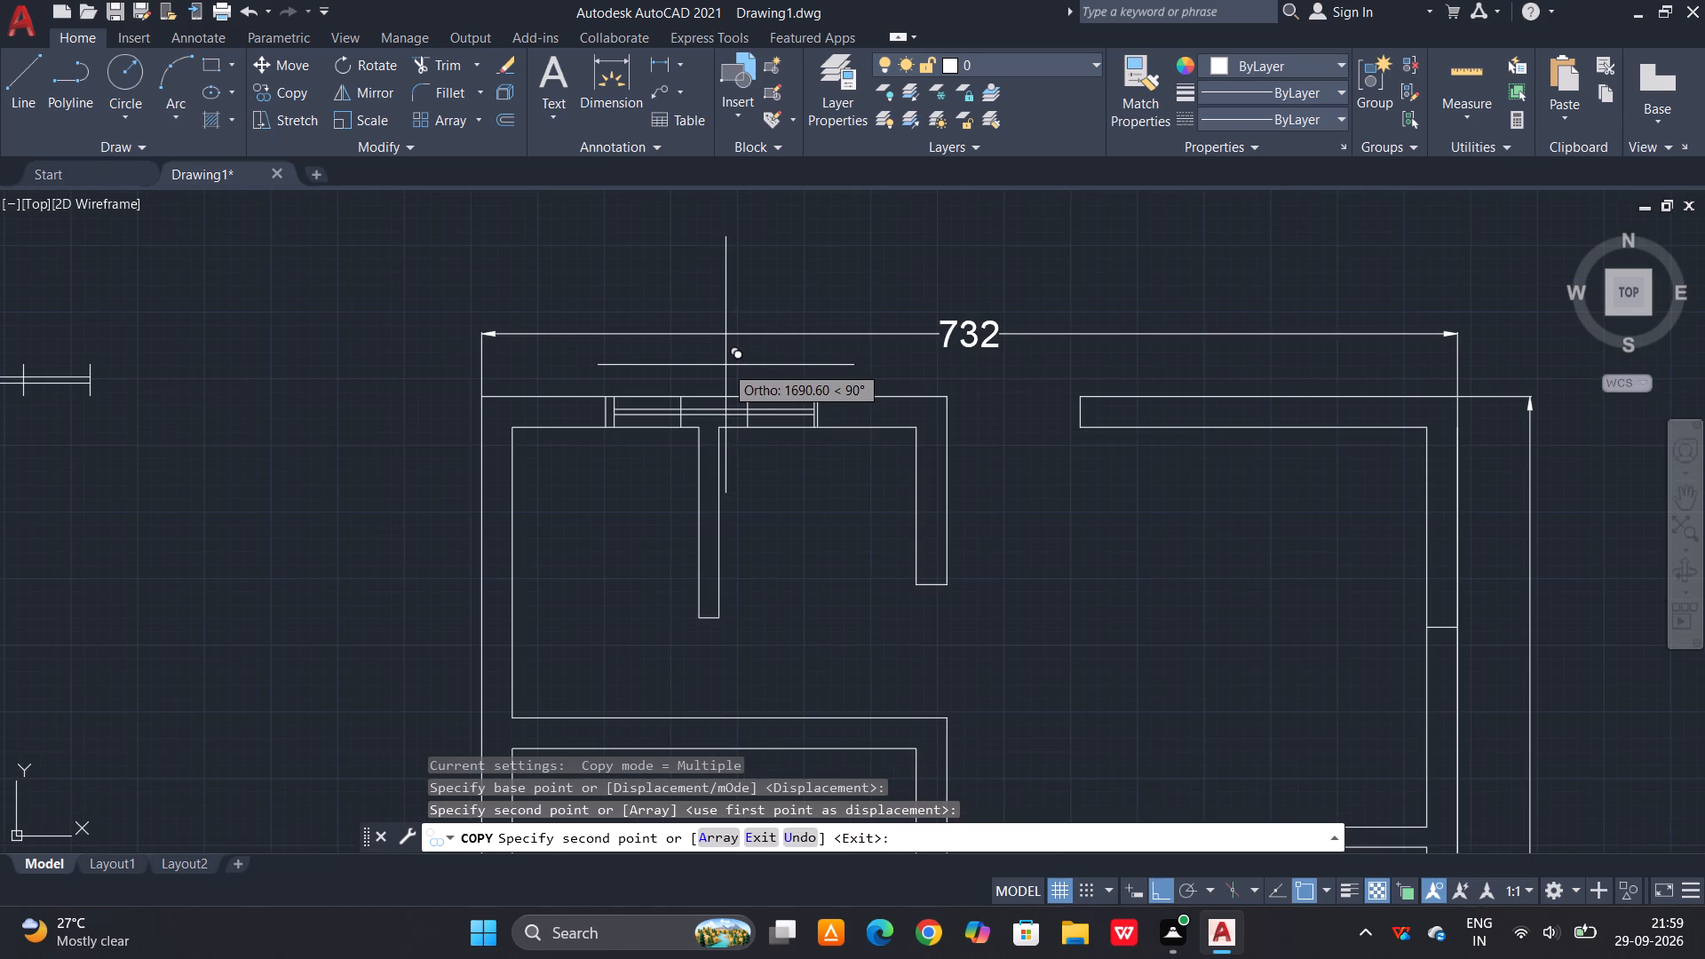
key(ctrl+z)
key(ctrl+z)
Place a window copy at the centre mark in the top wall of the upper-left room.
scroll(713, 395, down, 2)
scroll(685, 523, down, 6)
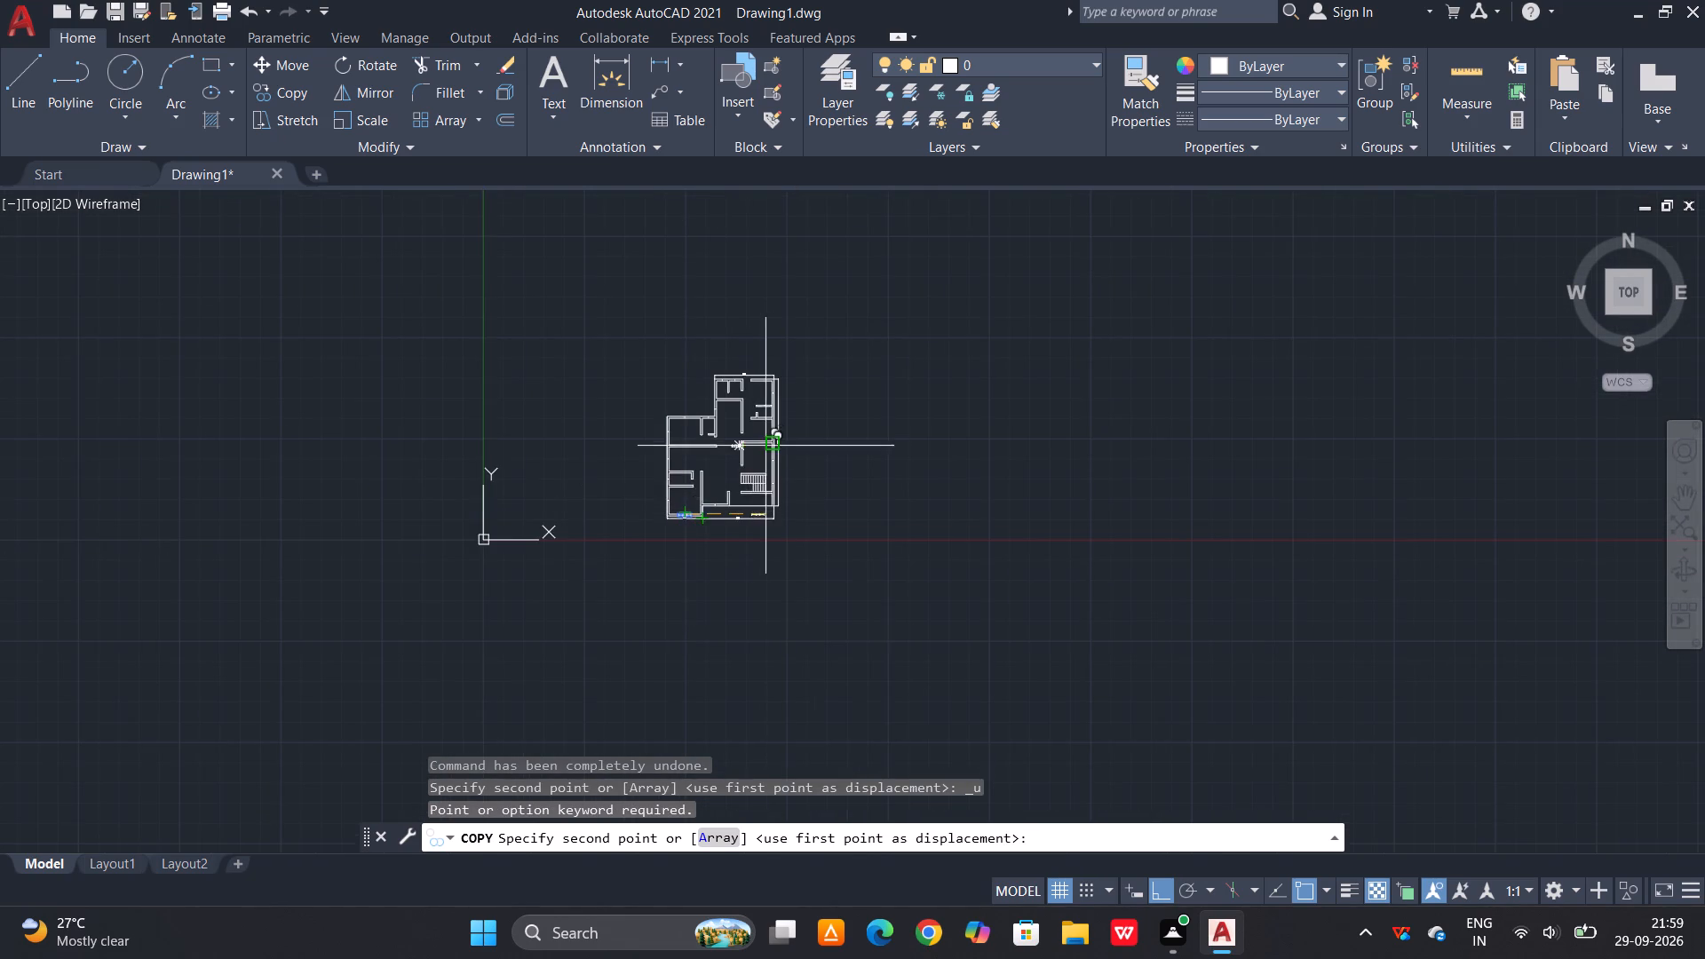
scroll(767, 435, up, 3)
middle_drag(764, 432, 764, 445)
scroll(494, 406, up, 1)
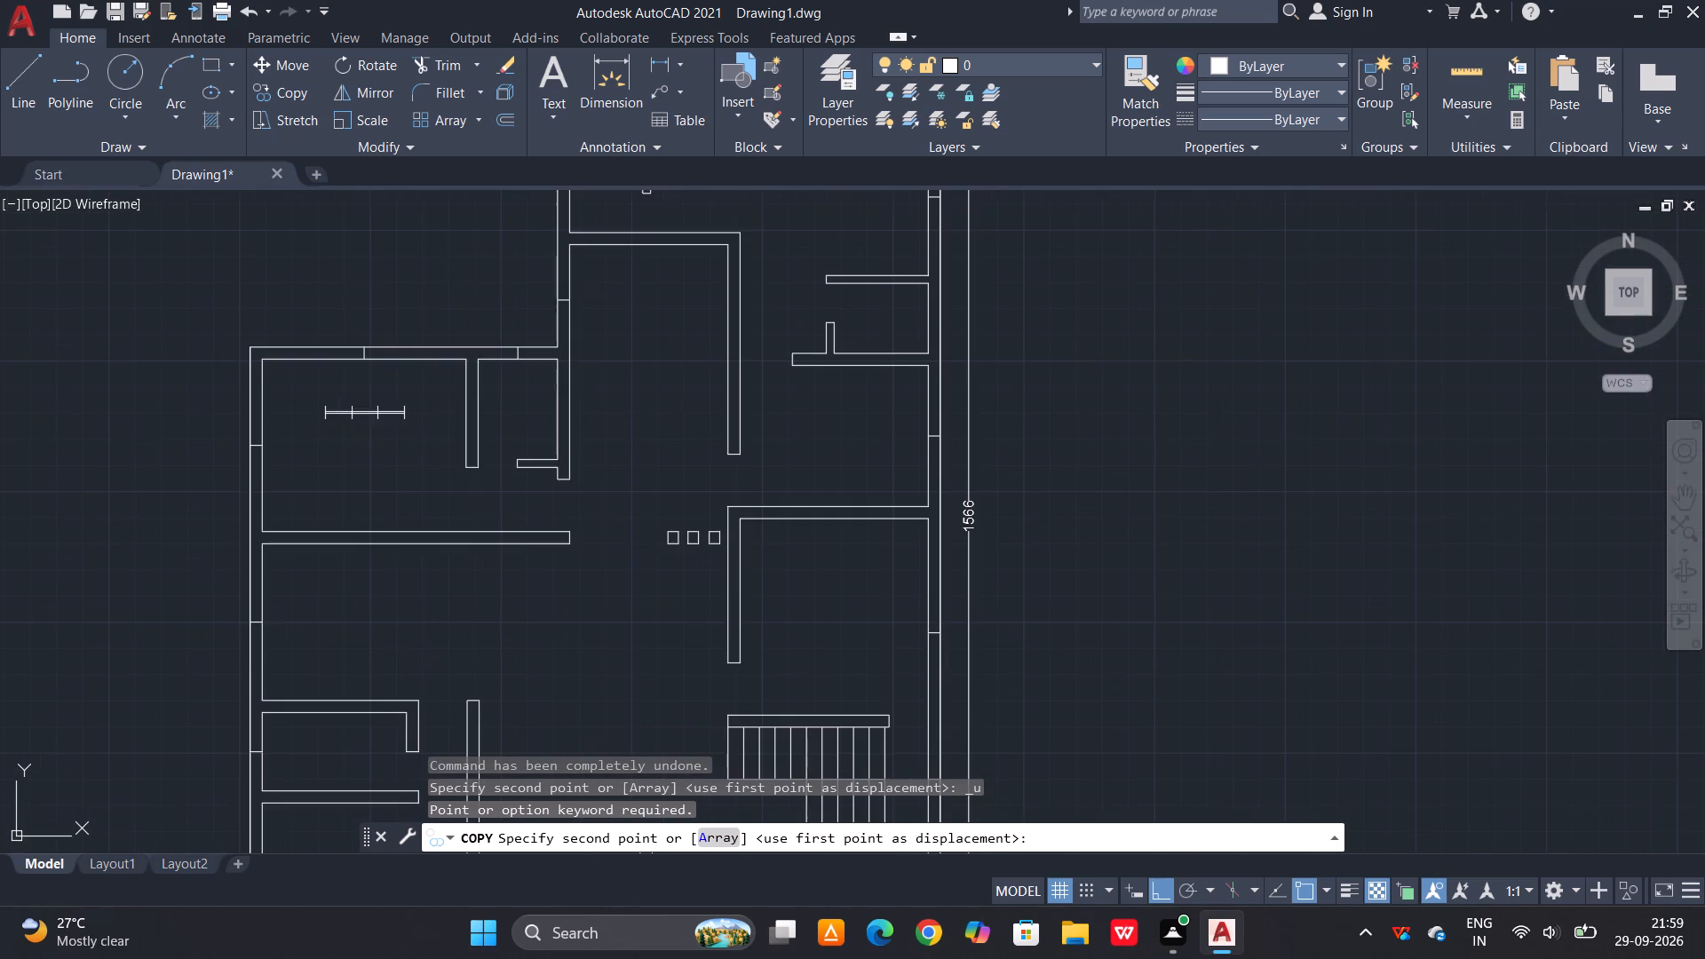
scroll(361, 364, up, 4)
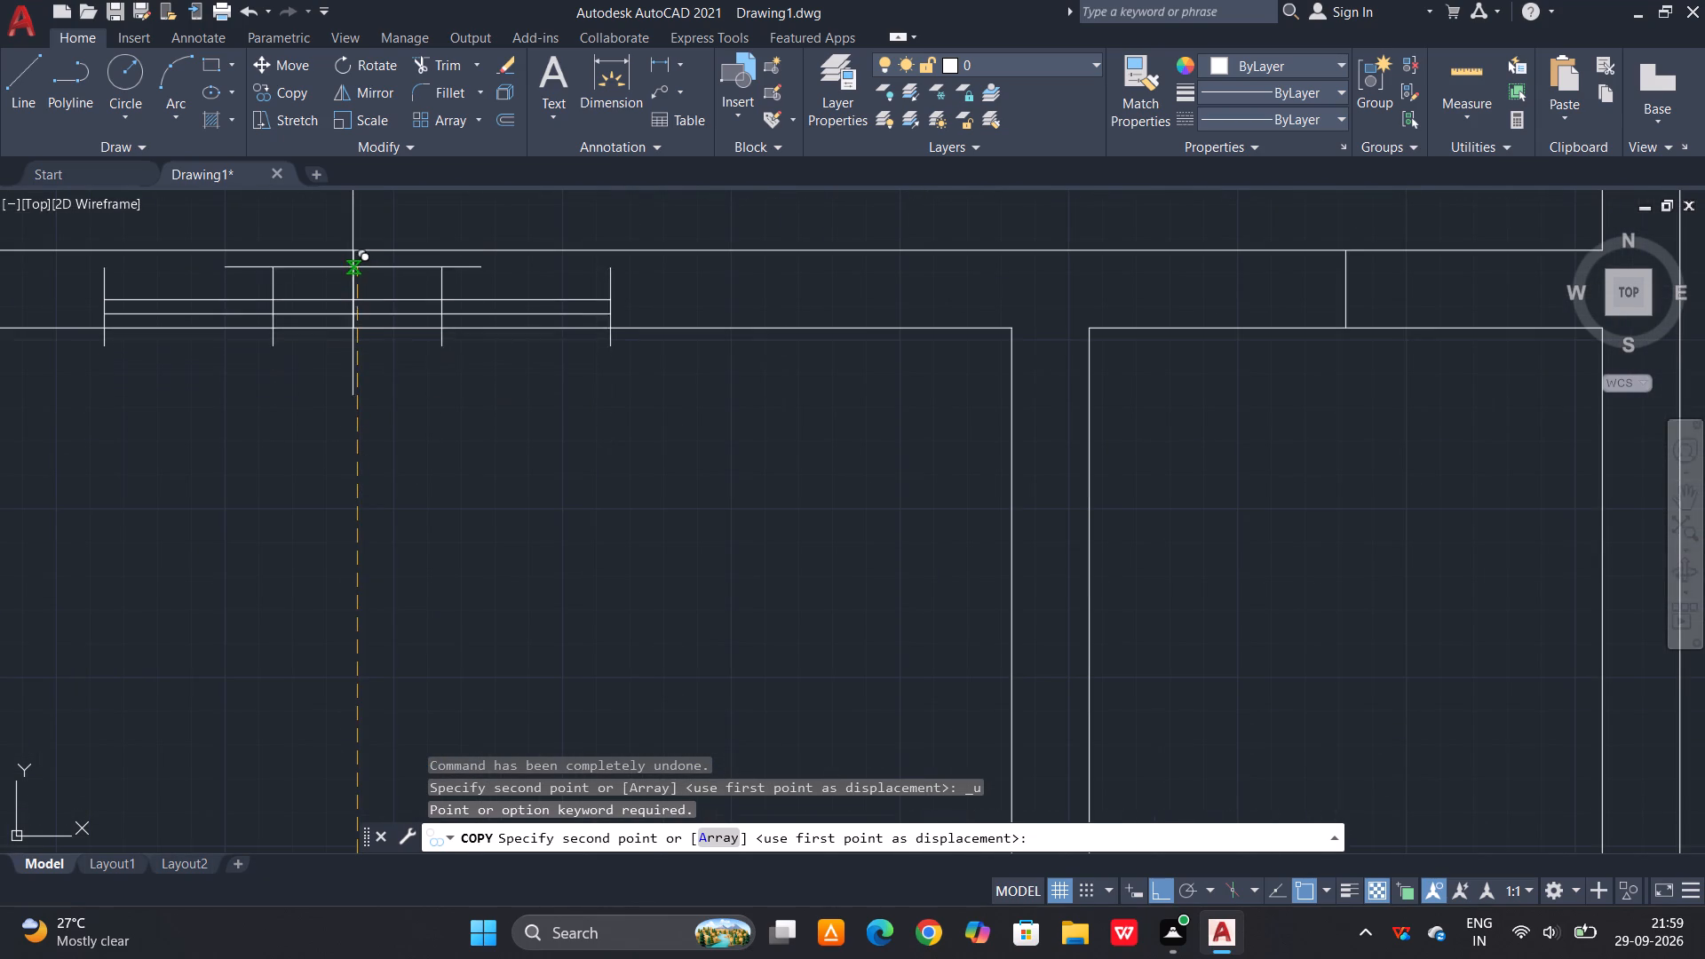
click(353, 250)
Place another window copy at the centre mark in the recessed bottom wall, beside the lower-left room.
scroll(353, 341, down, 2)
scroll(724, 337, up, 1)
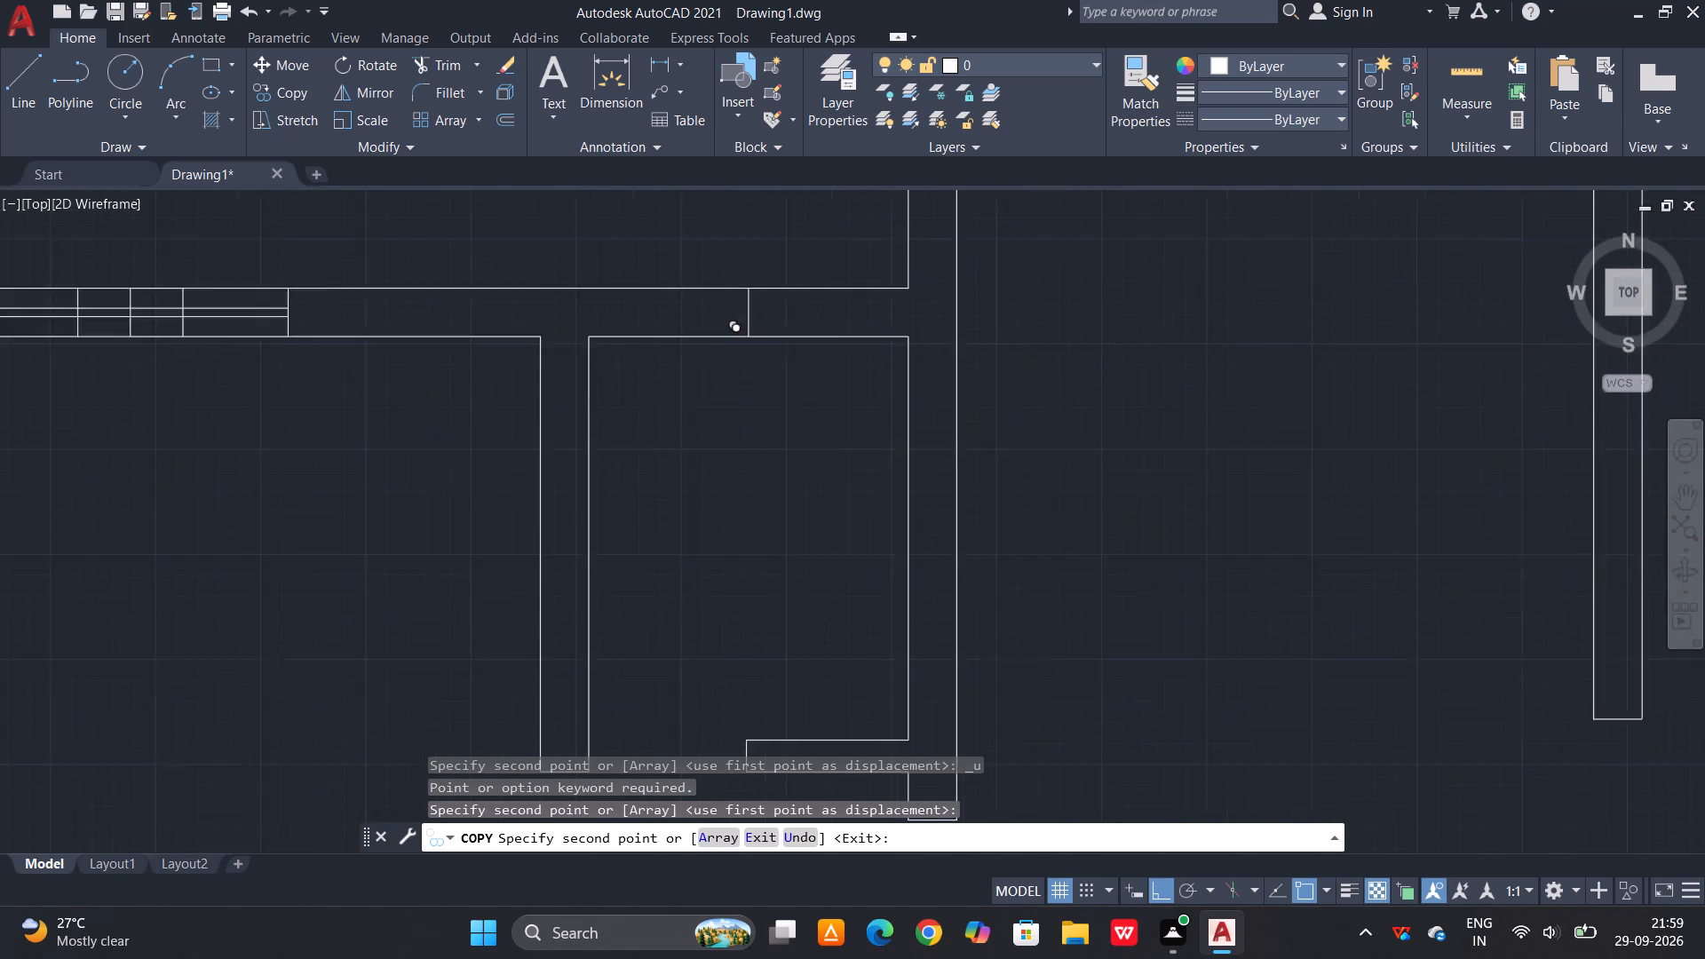
scroll(724, 337, up, 1)
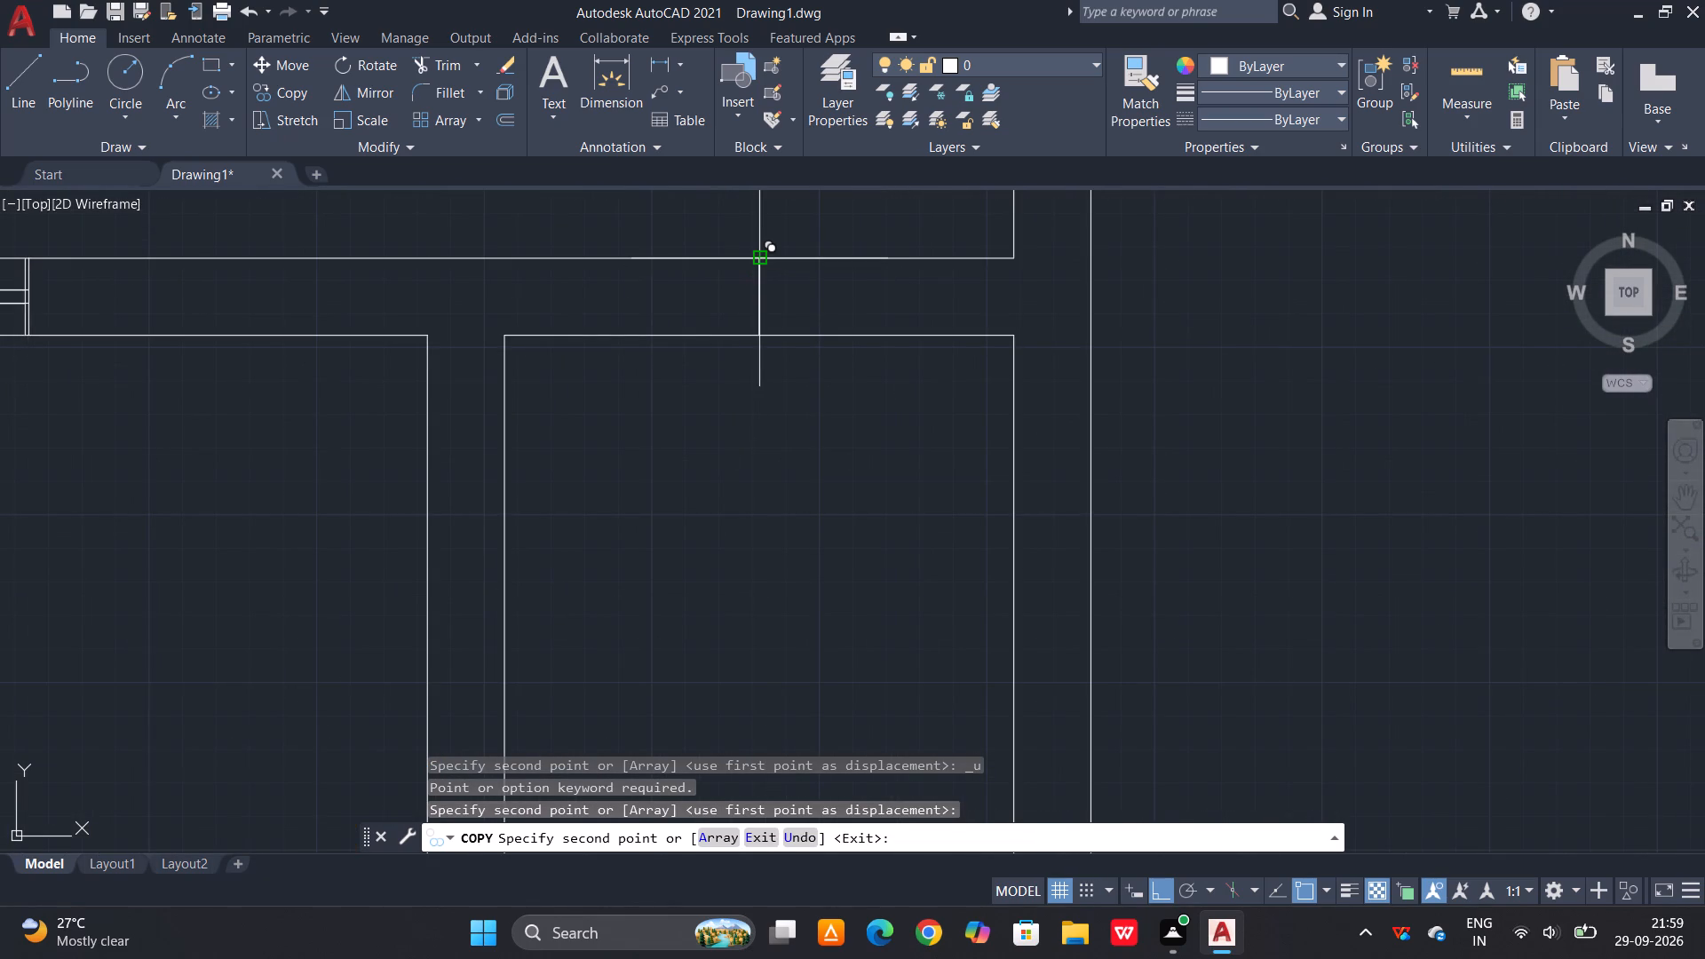
scroll(755, 261, down, 3)
scroll(491, 471, down, 2)
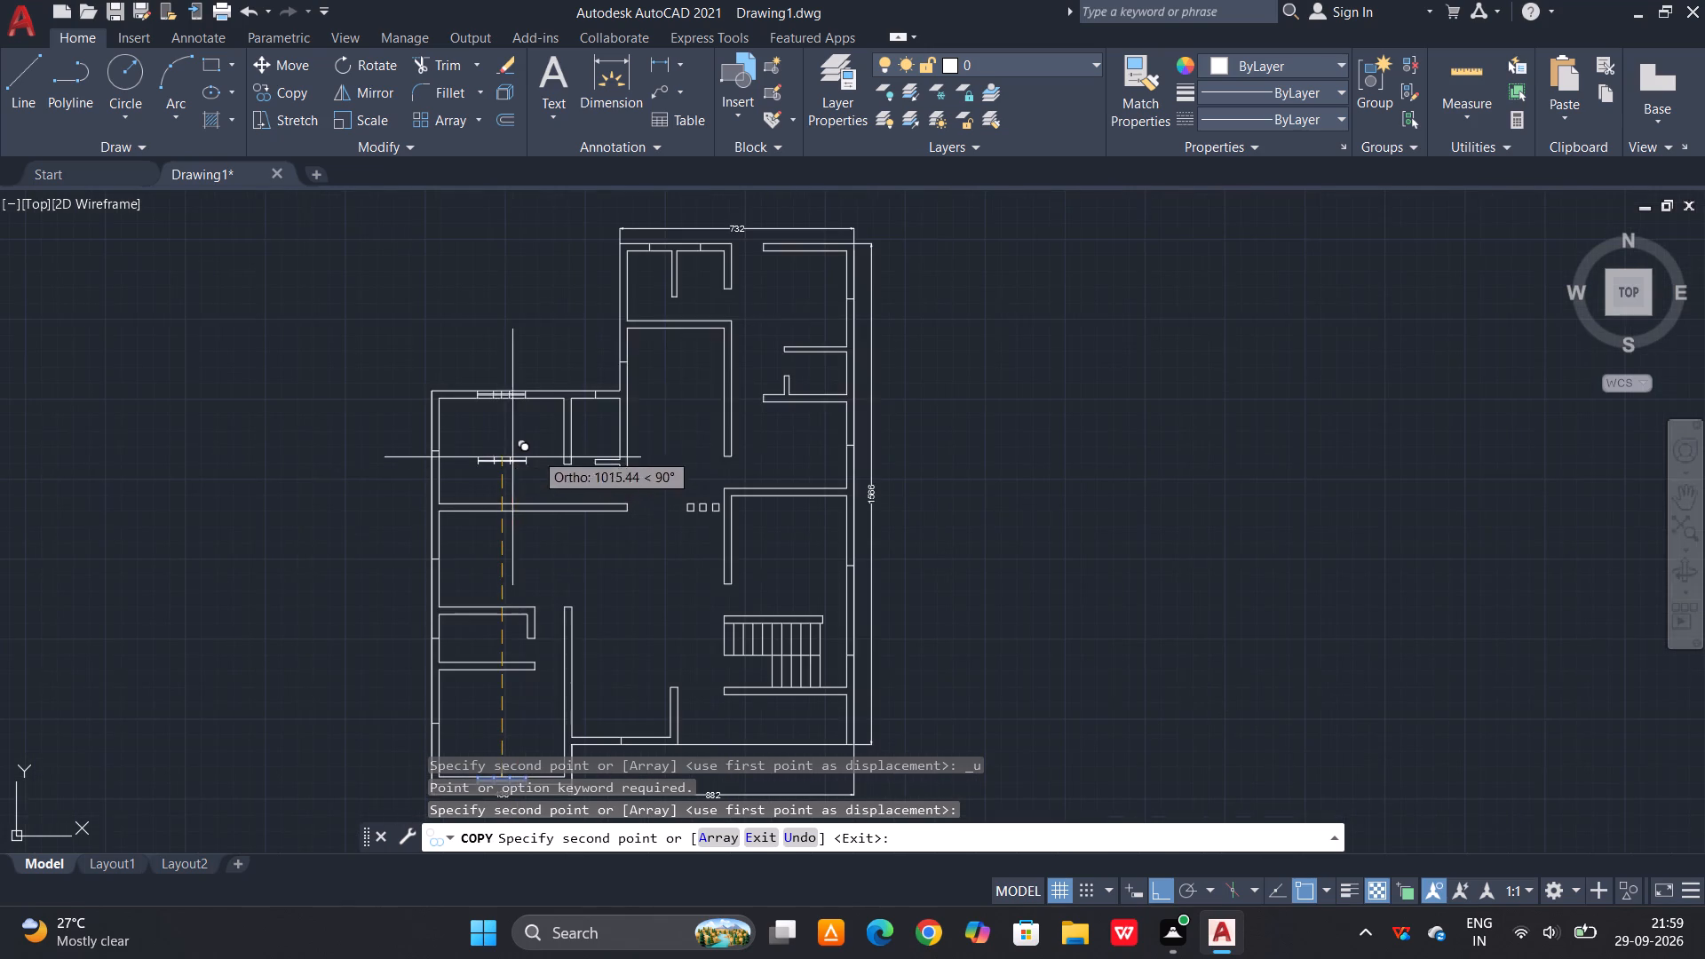
scroll(745, 320, down, 2)
scroll(751, 520, up, 3)
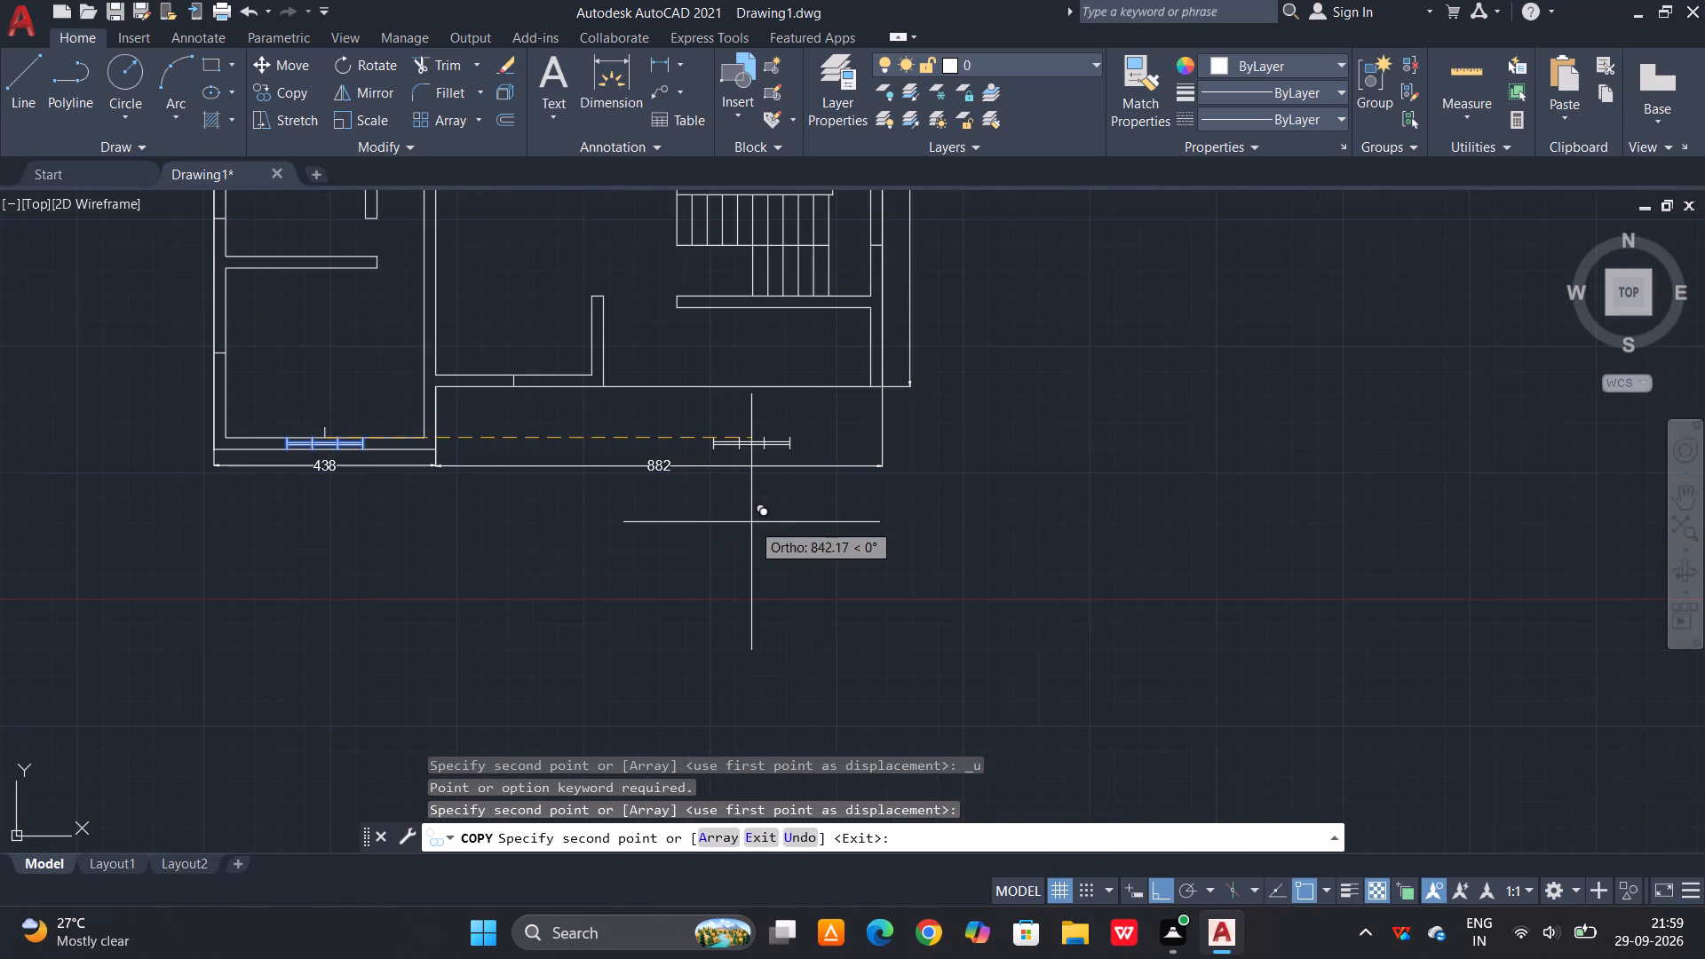
scroll(489, 411, up, 3)
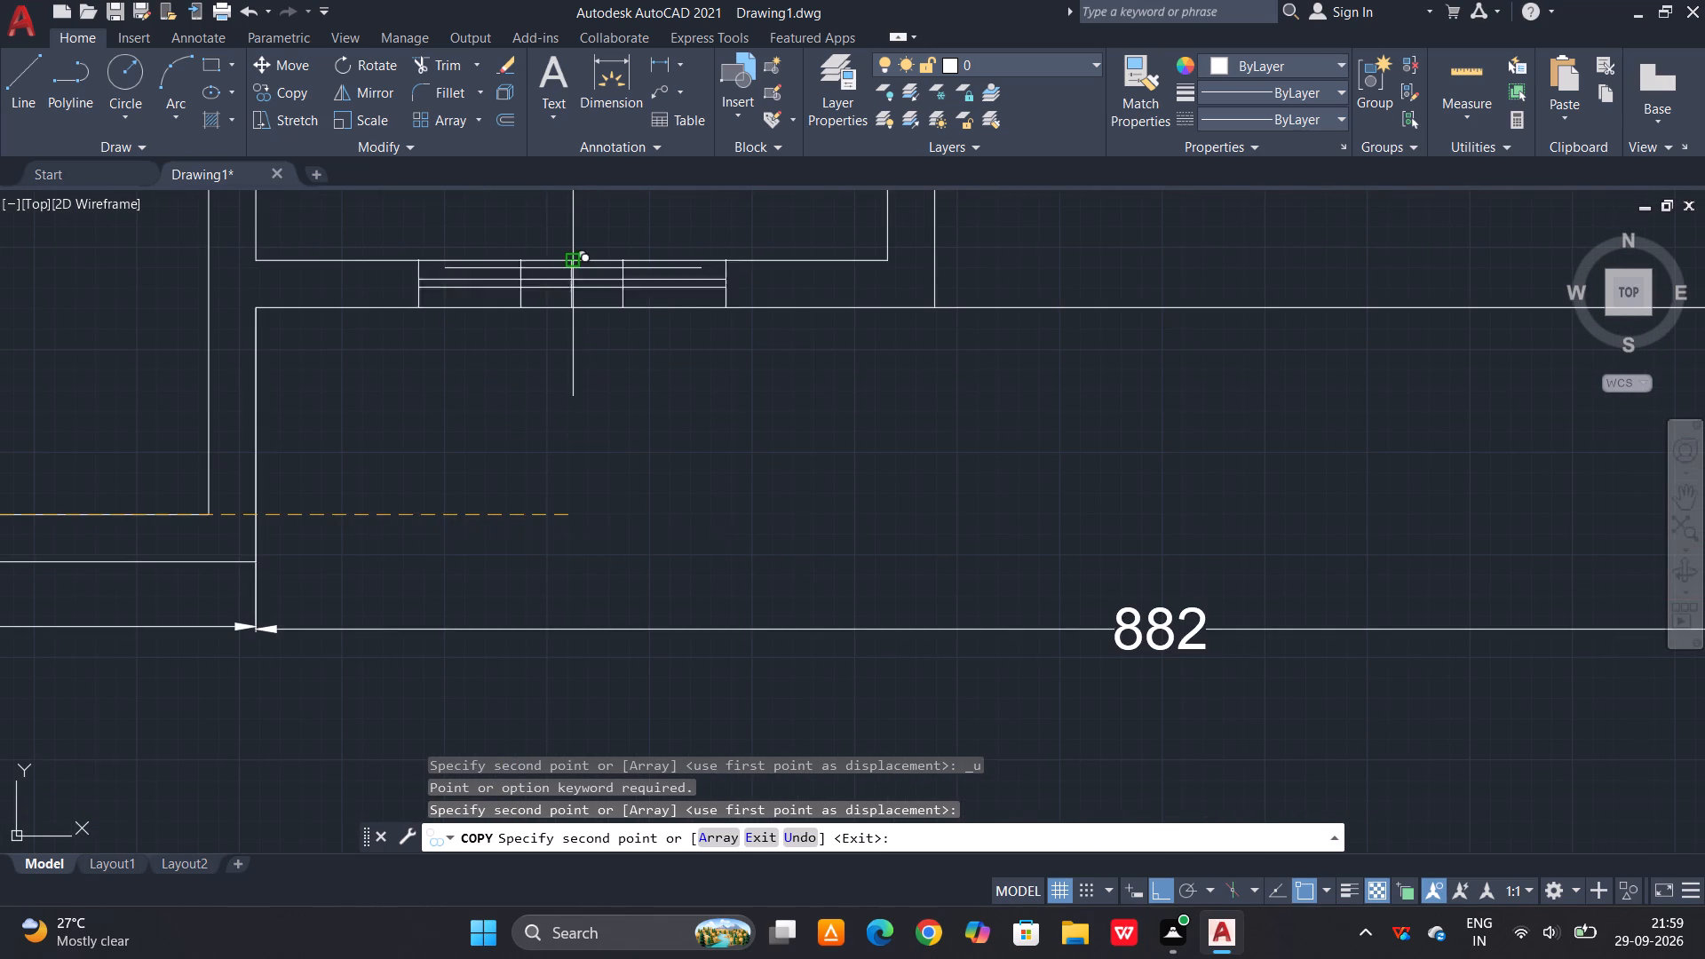
click(573, 266)
Place one more window copy in the empty space to the right of the plan and finish copying.
scroll(514, 340, down, 4)
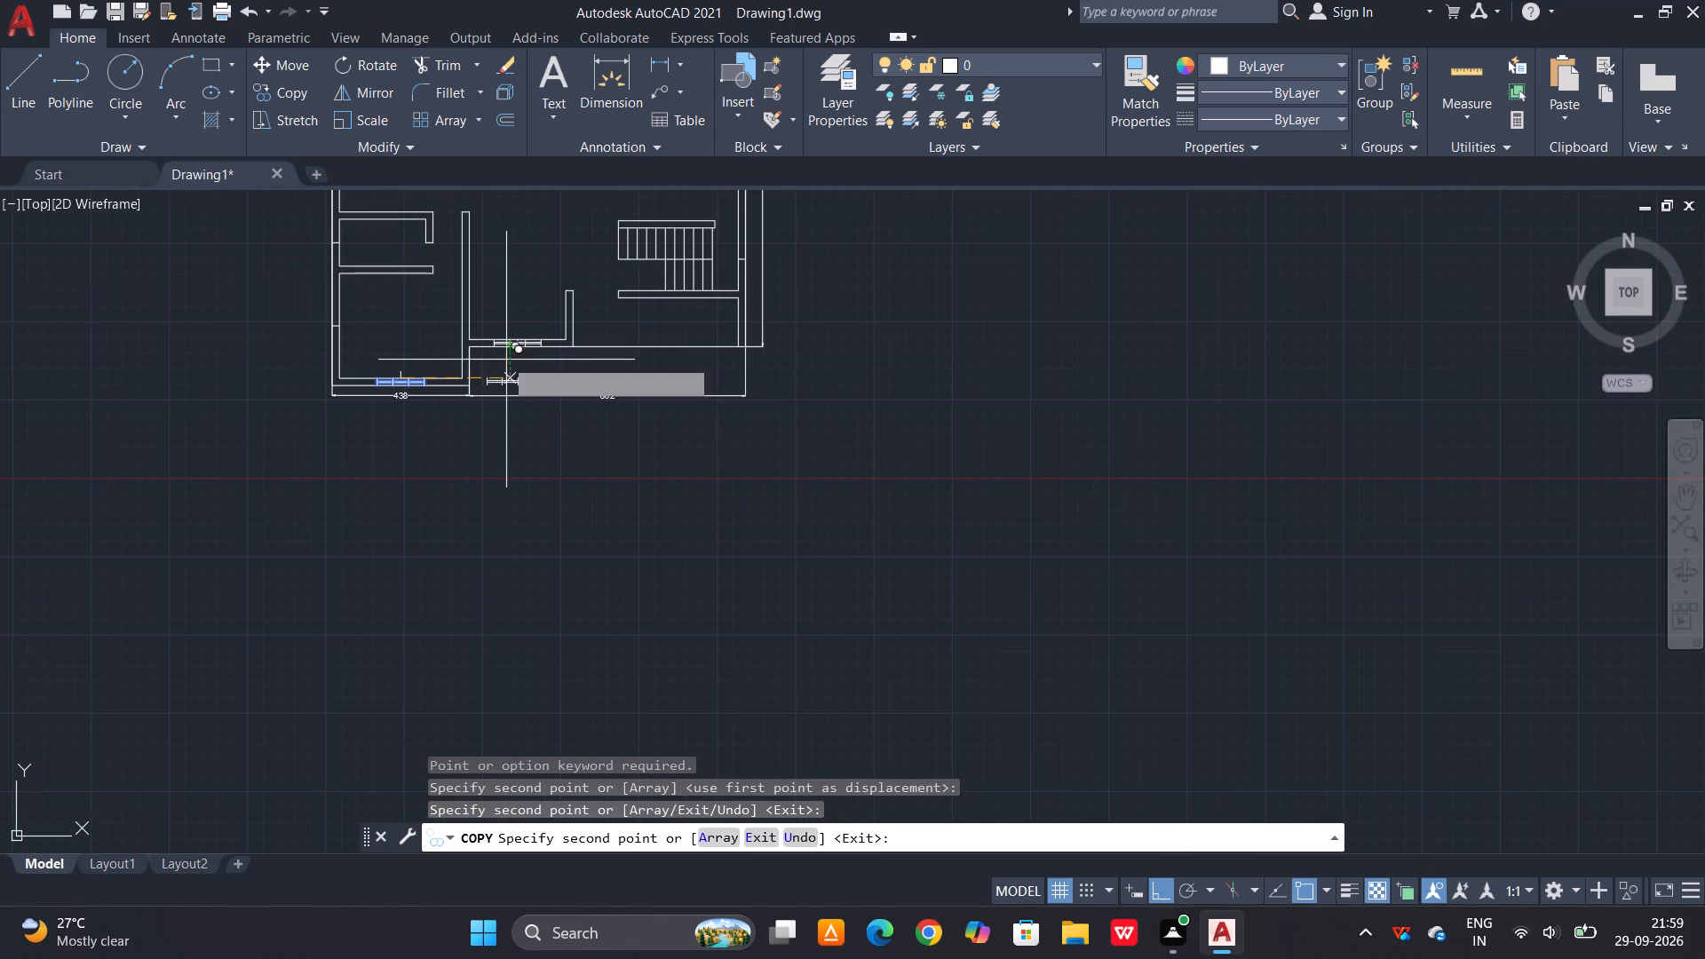
click(928, 450)
key(Escape)
Rotate the spare window copy beside the plan from horizontal to vertical.
drag(975, 349, 971, 363)
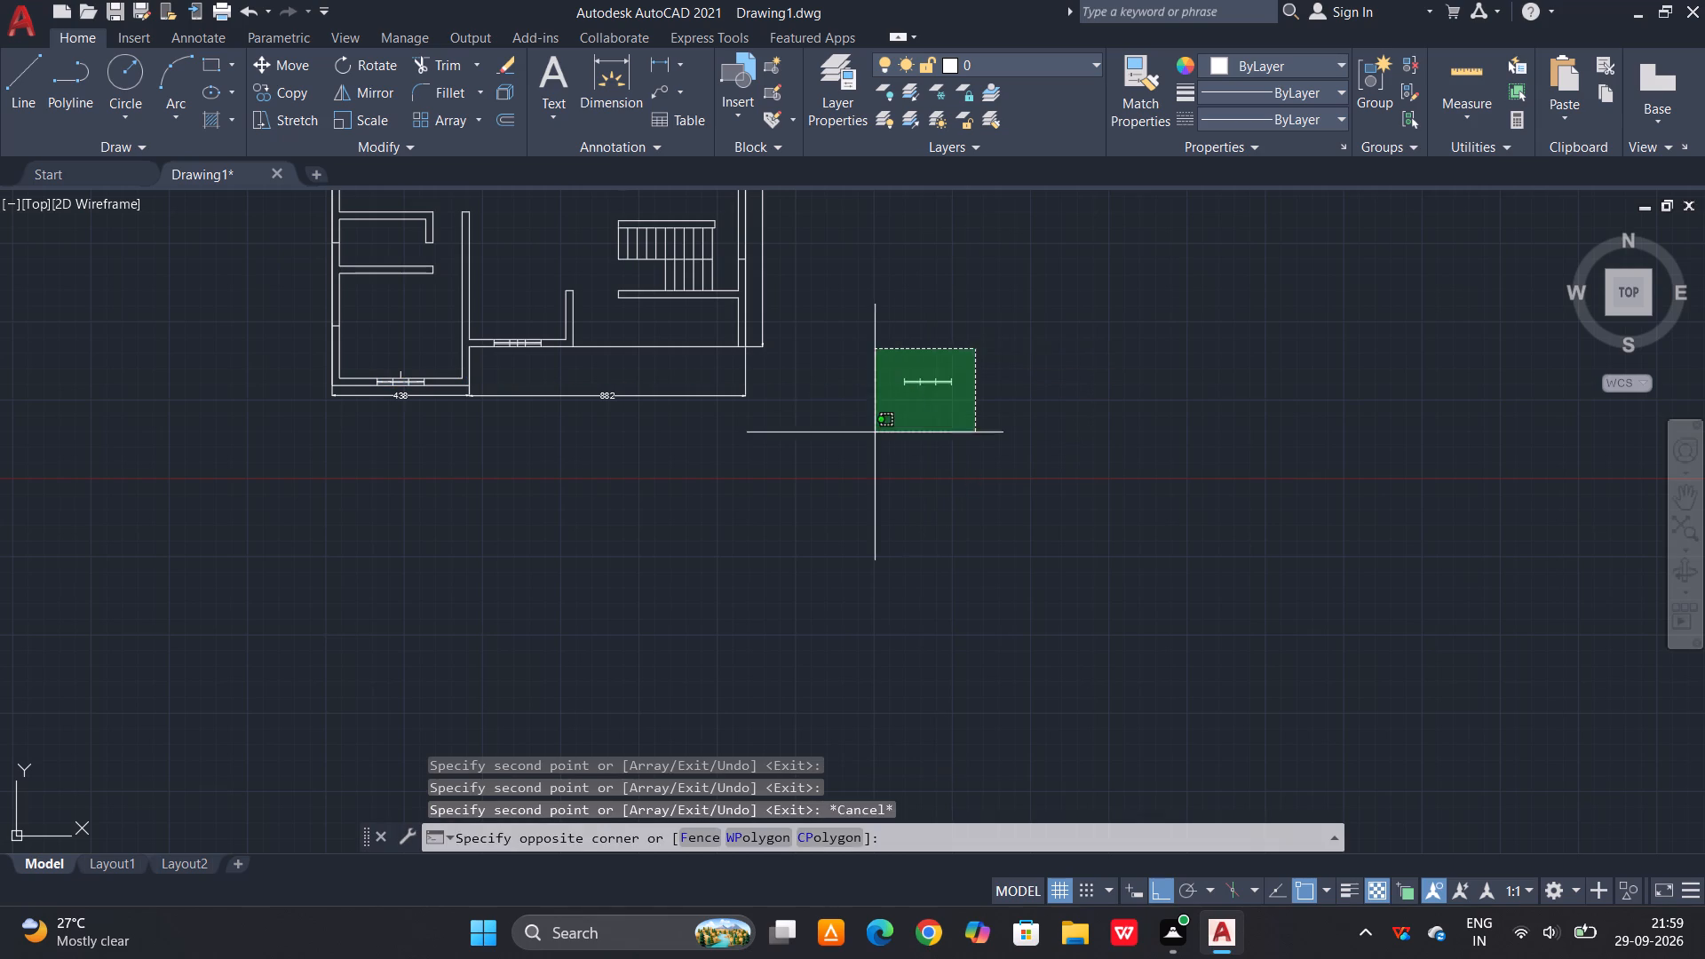
click(863, 441)
key(r)
key(o)
key(space)
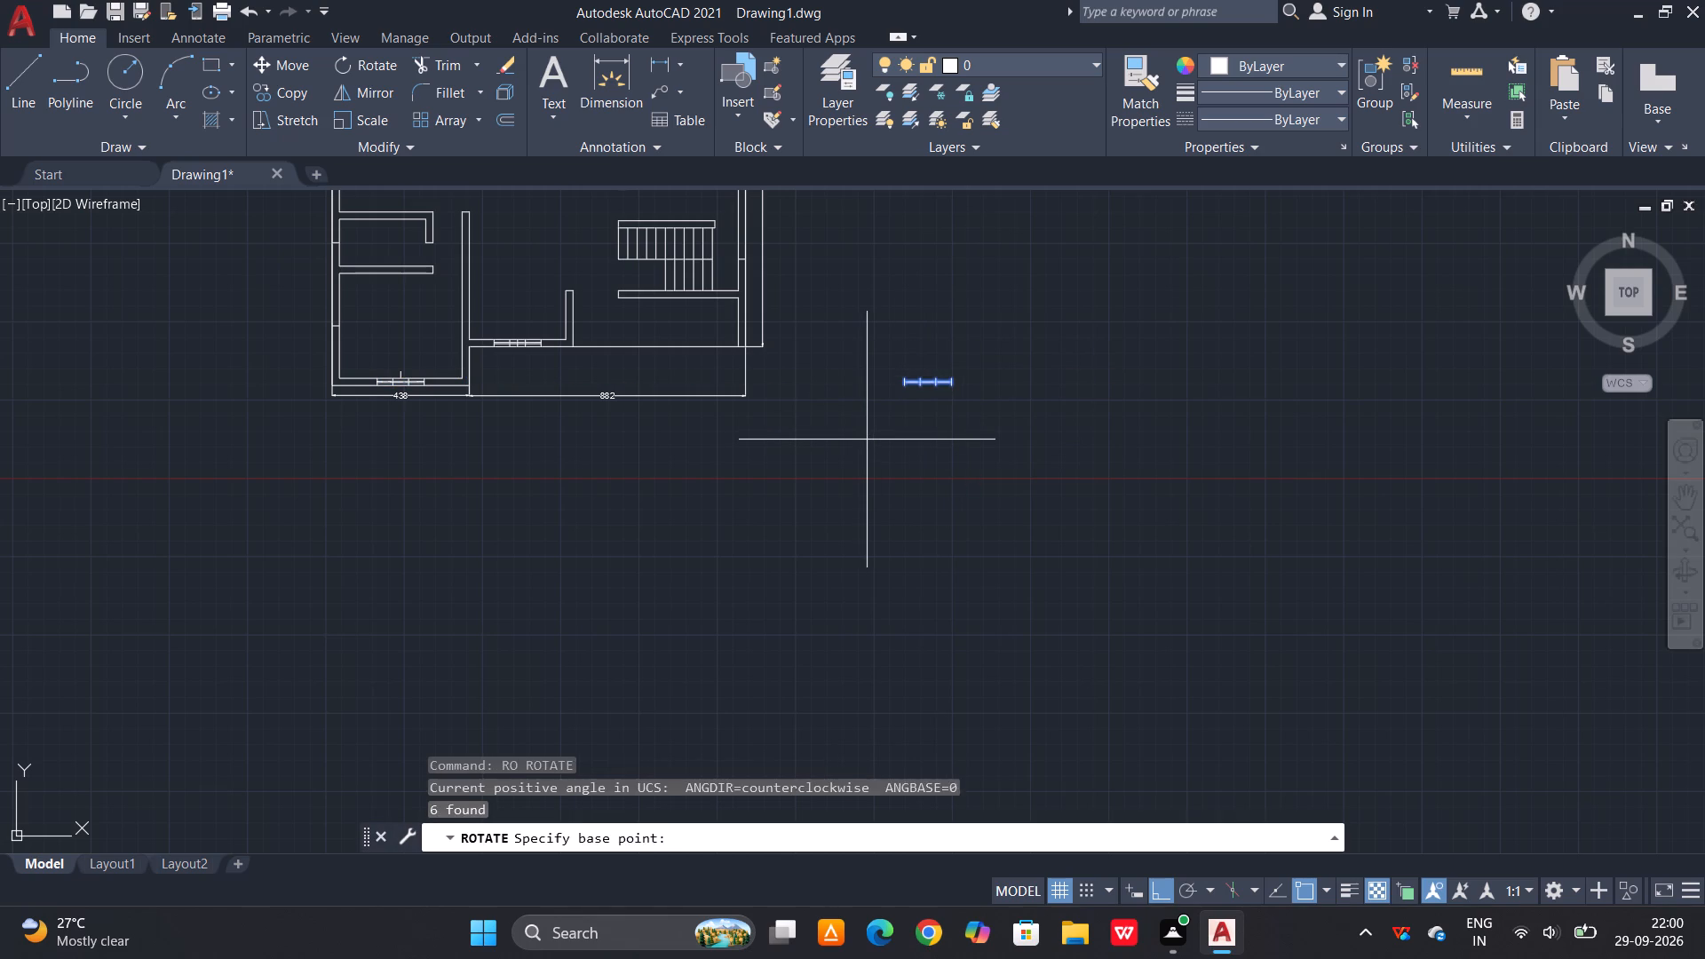
click(869, 439)
click(868, 352)
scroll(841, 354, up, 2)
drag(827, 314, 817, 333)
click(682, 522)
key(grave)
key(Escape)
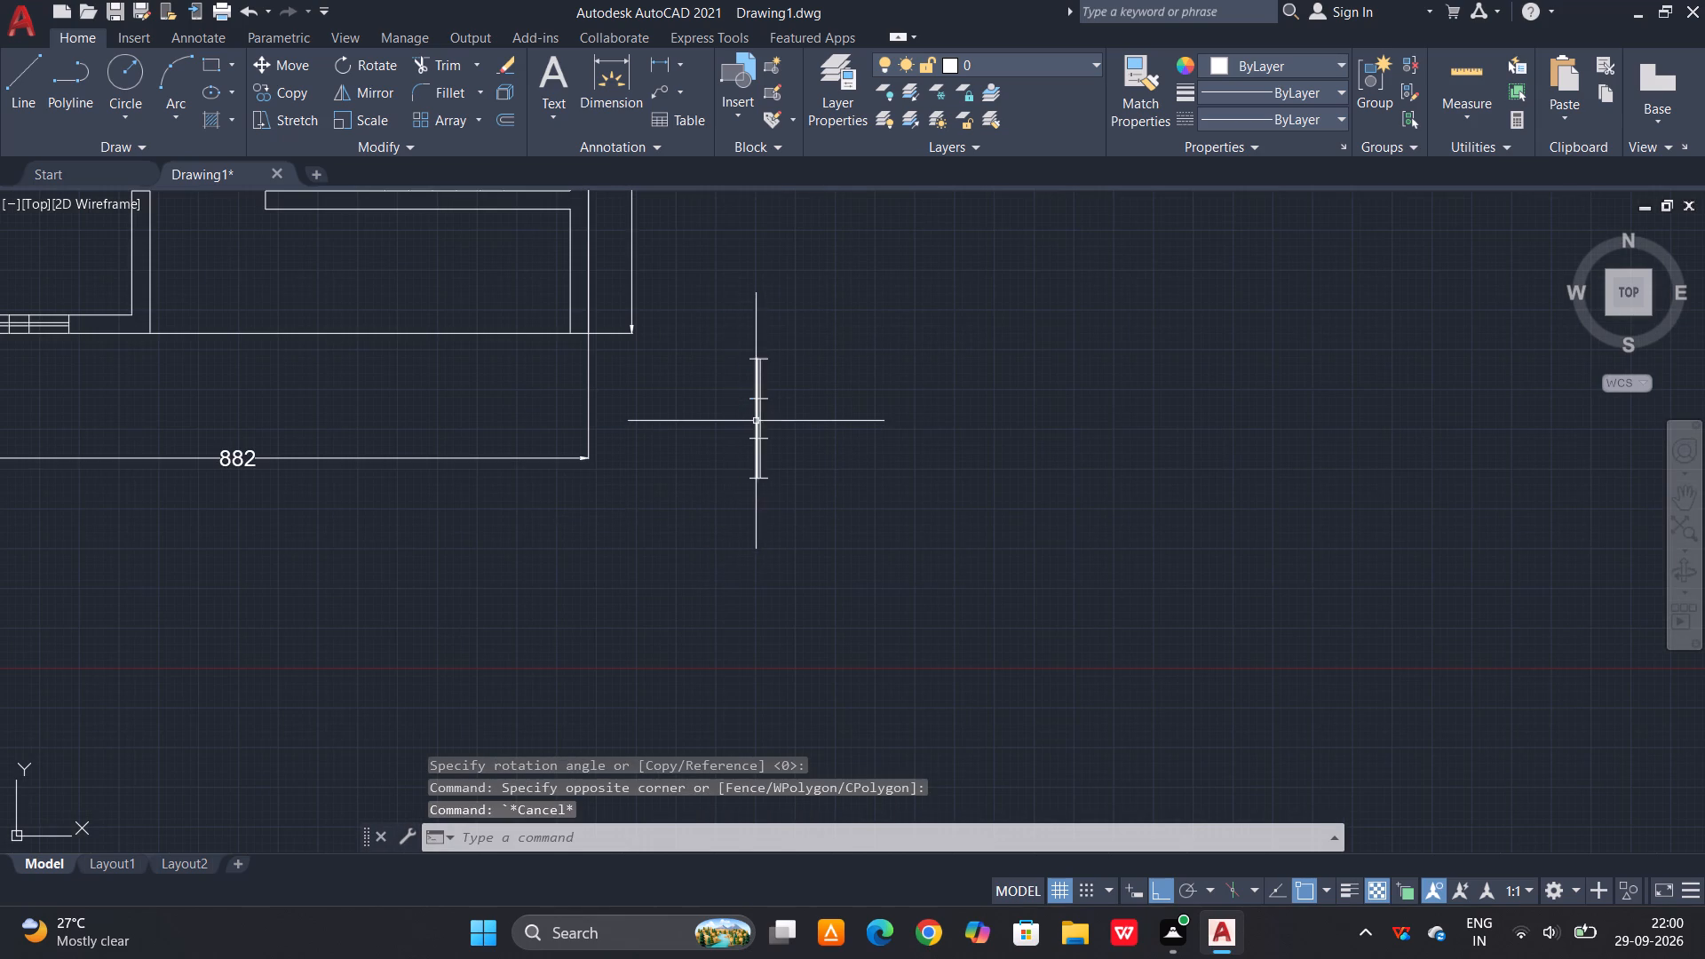
Draw a short horizontal centre line from the vertical spare window's midpoint, extending just past its right edge.
scroll(756, 420, up, 2)
key(Escape)
key(l)
key(space)
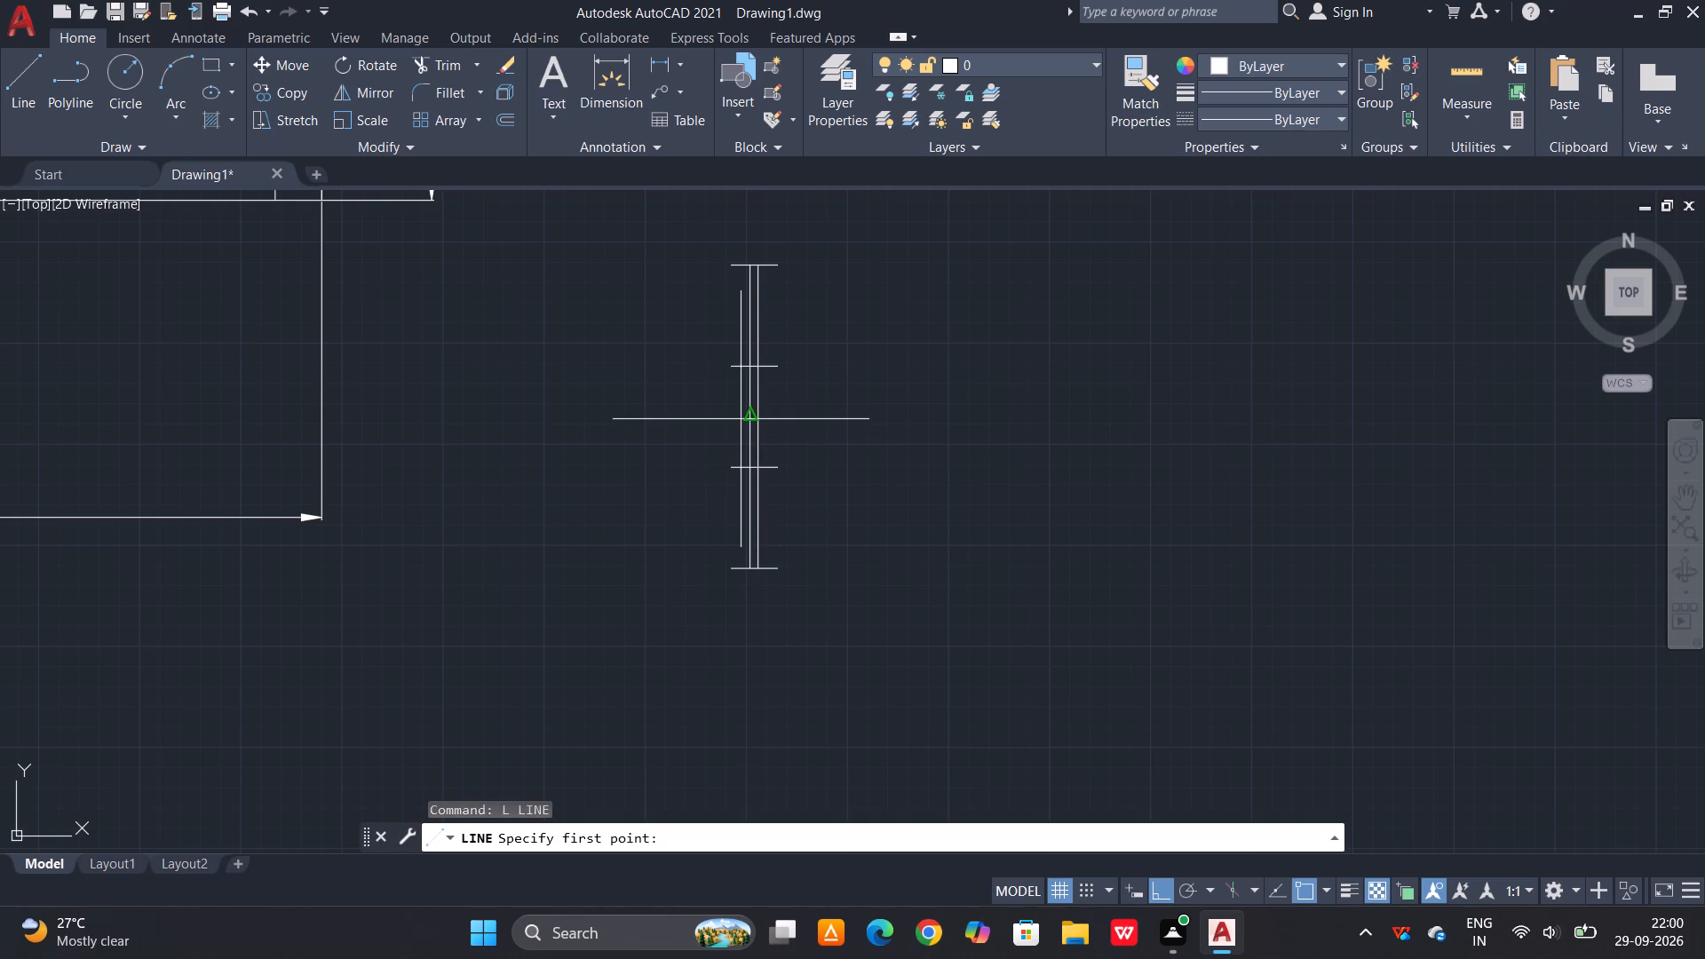
click(747, 420)
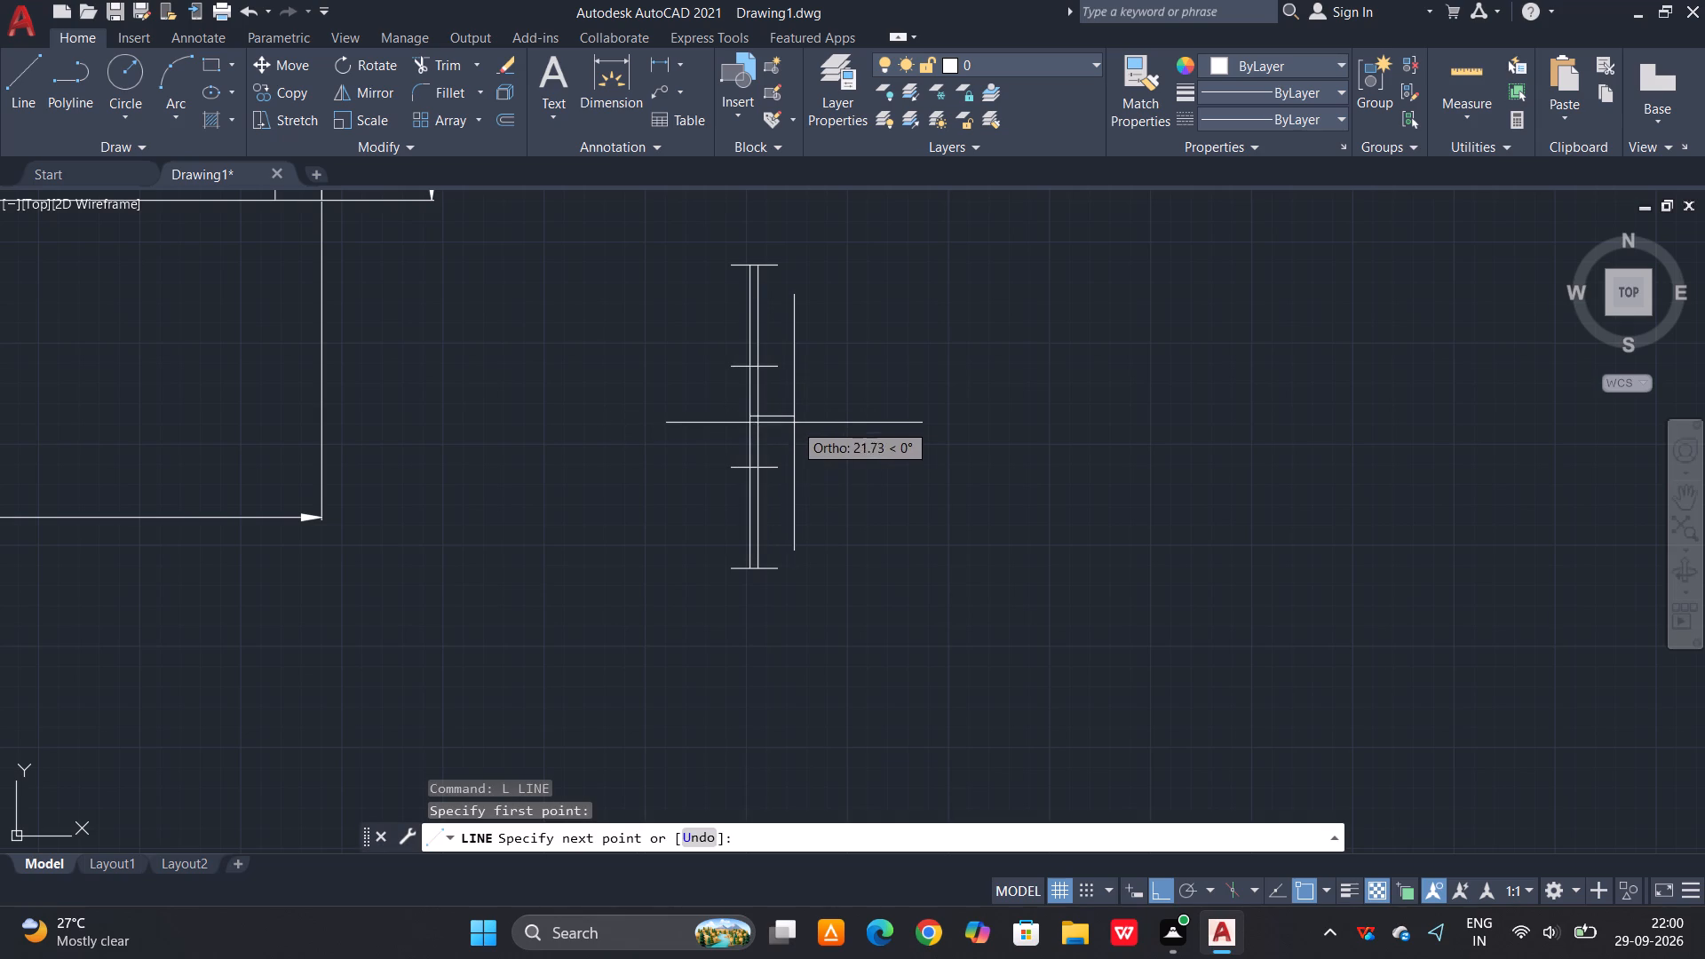
click(779, 416)
key(space)
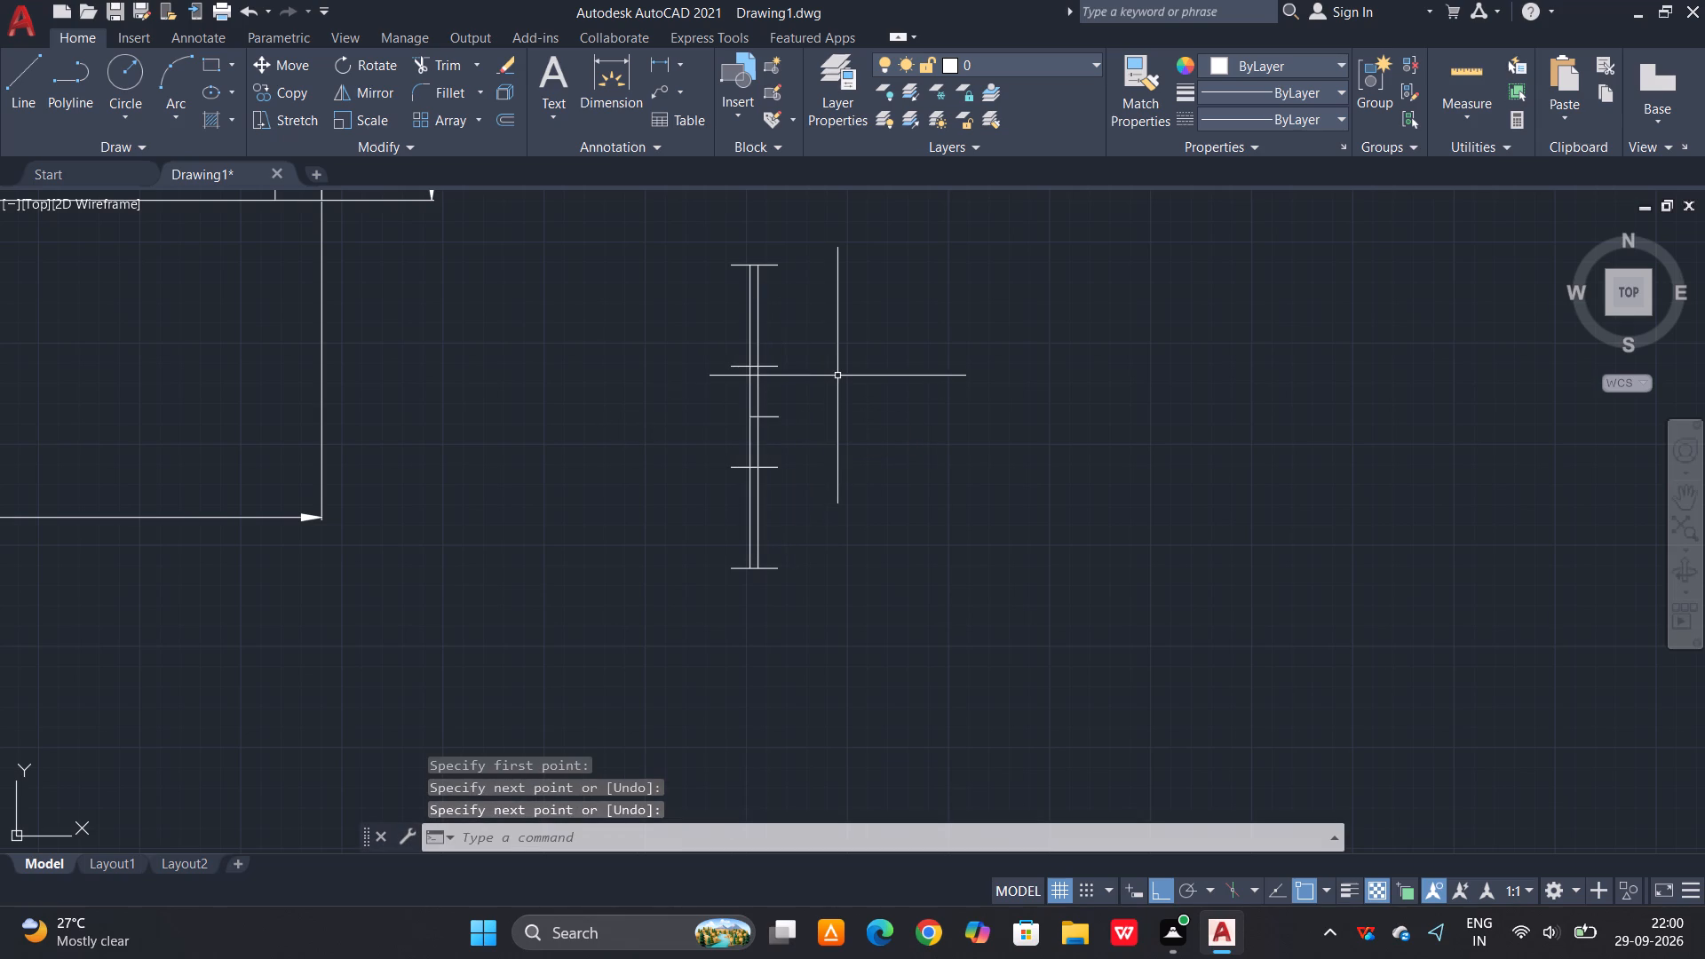
Draw a vertical line joining the right ends of the spare window's top and bottom end lines.
key(l)
key(space)
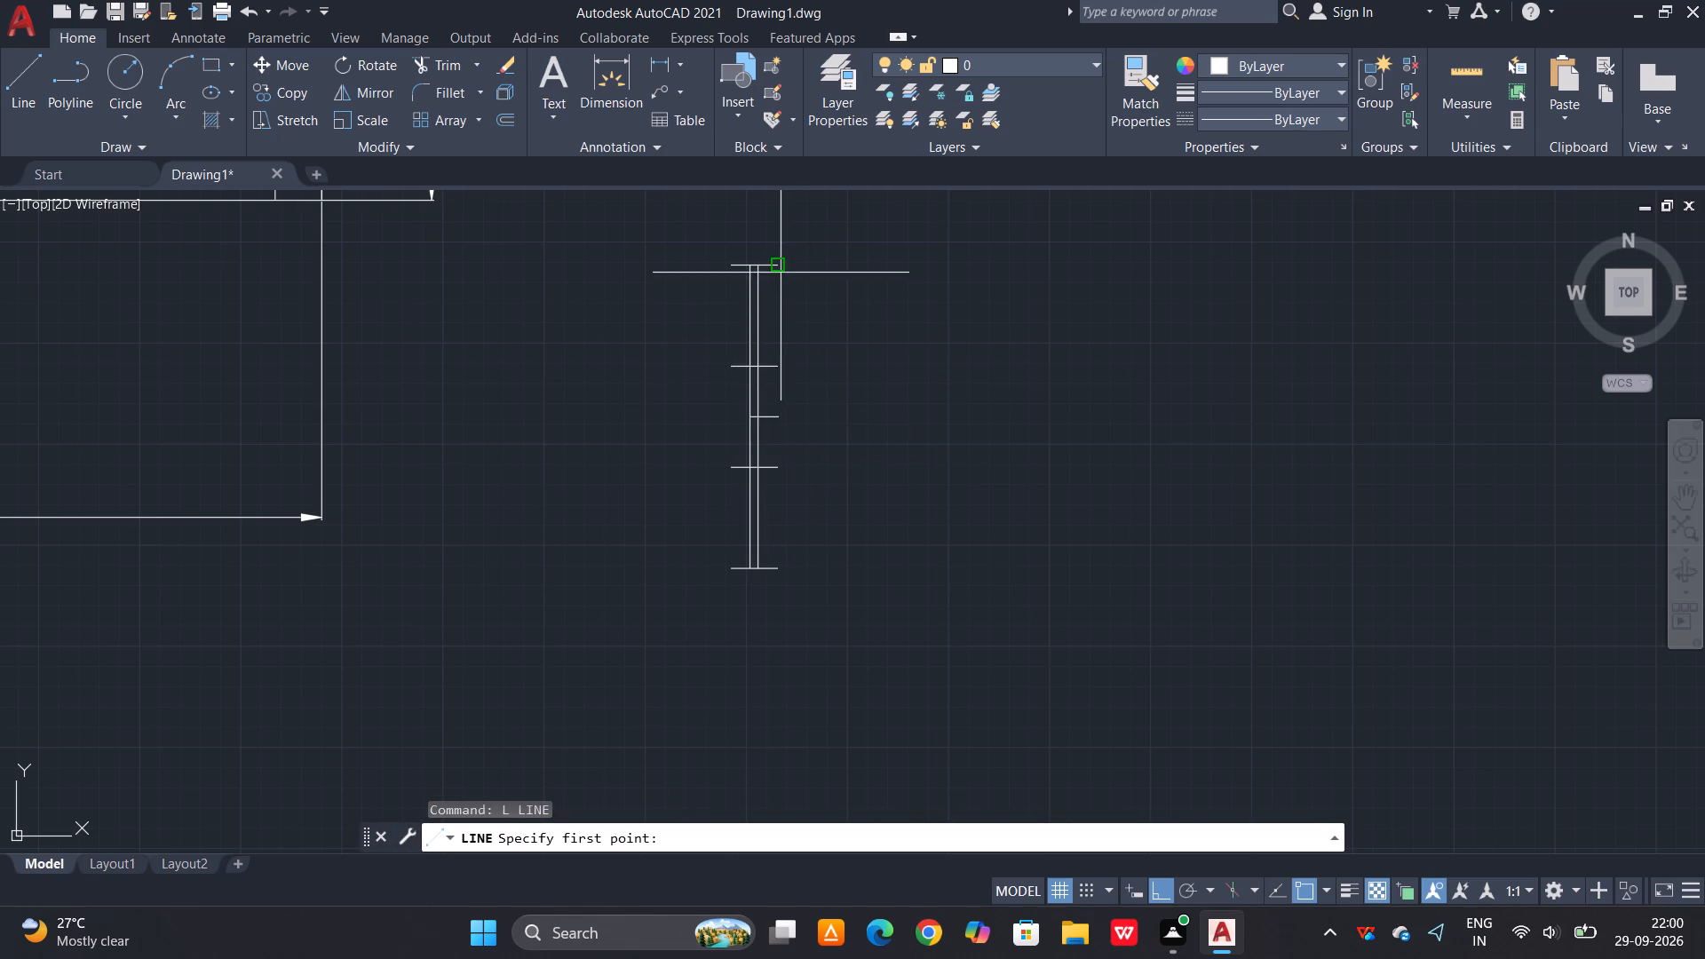
drag(777, 267, 775, 275)
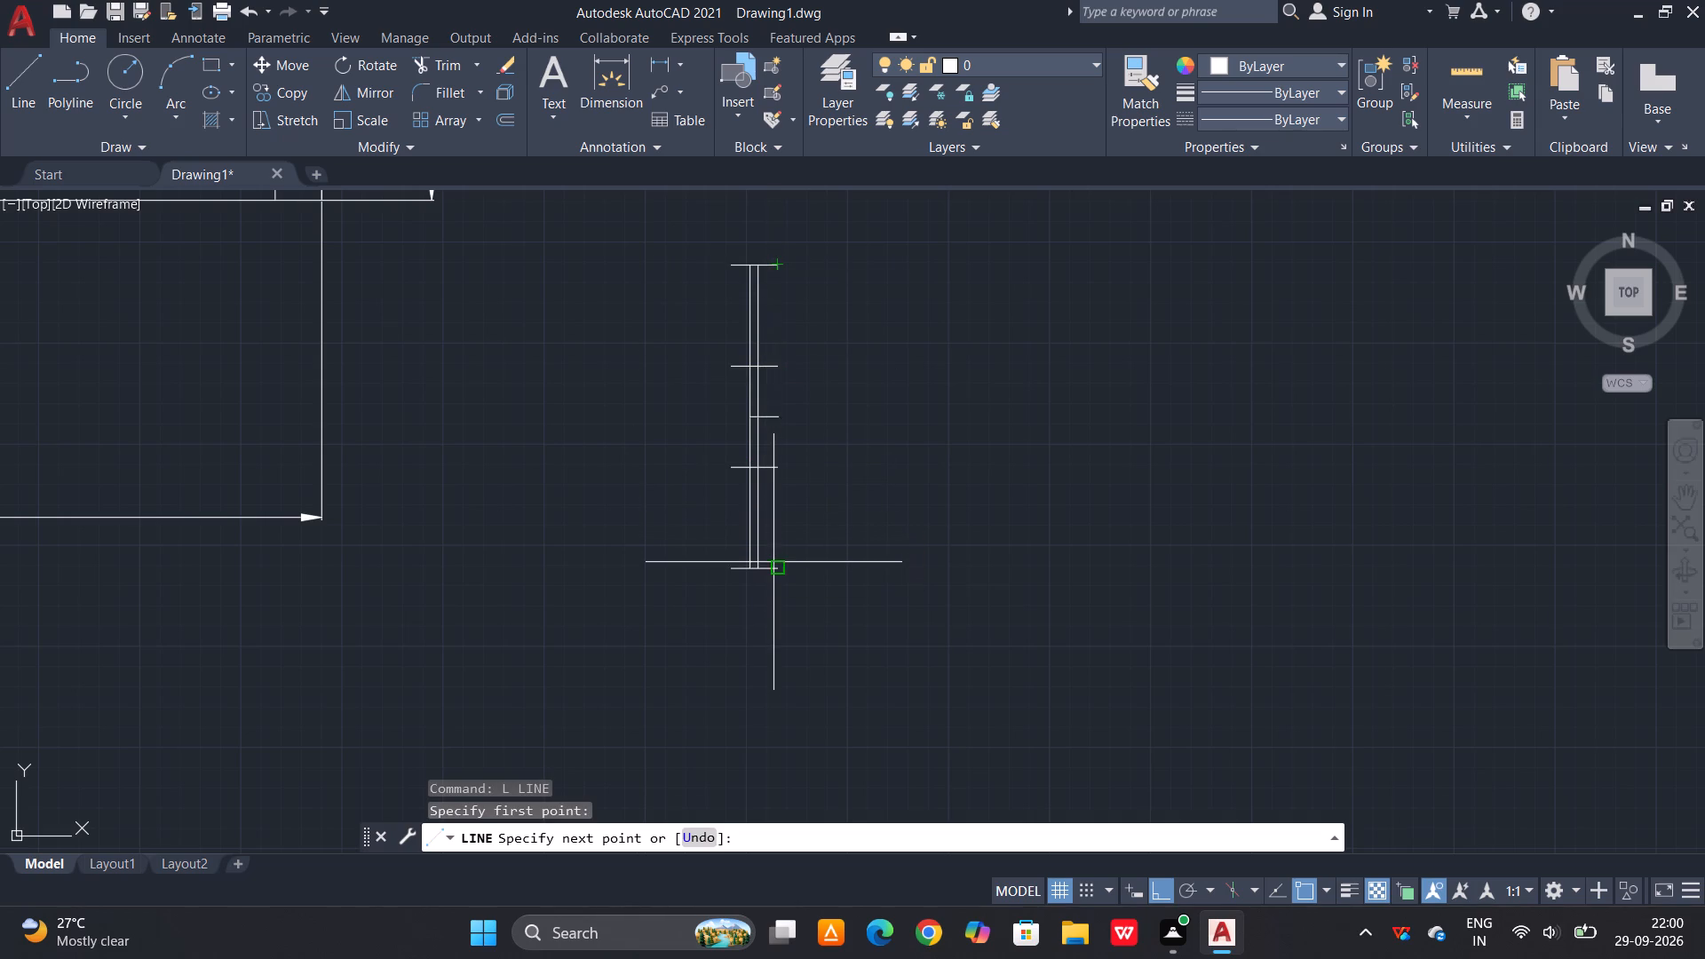
click(773, 562)
key(space)
Trim the short centre line's overhang beyond the new vertical edge line.
scroll(773, 411, up, 4)
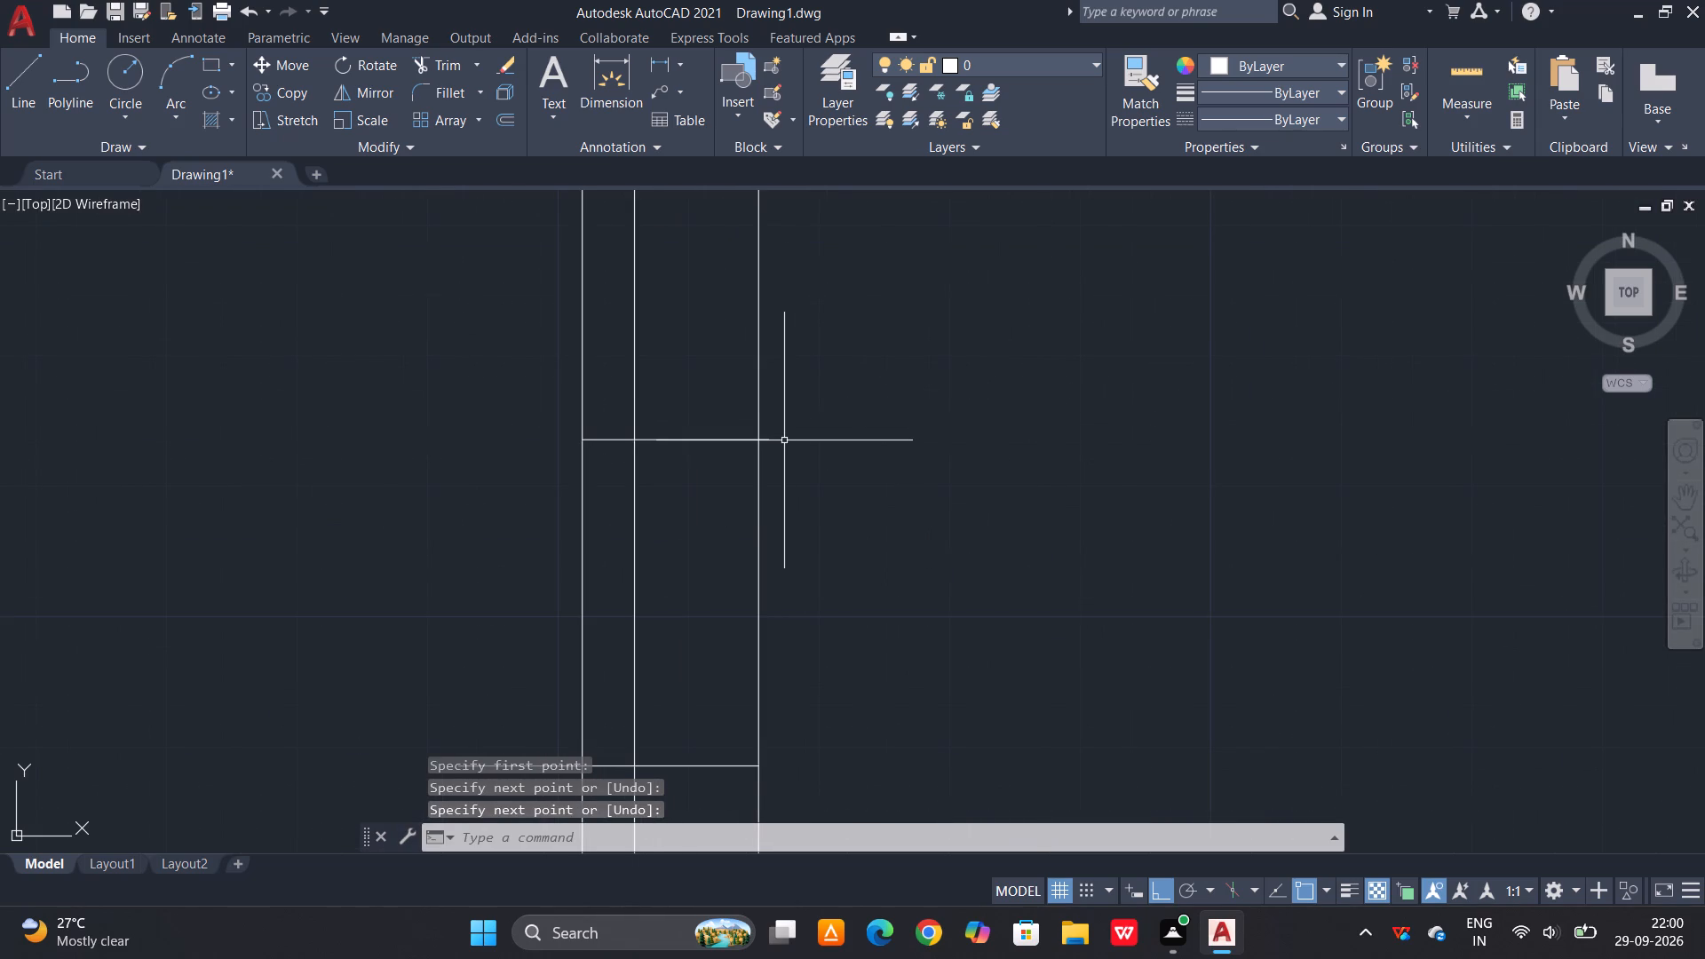
key(t)
key(r)
key(space)
key(space)
click(769, 440)
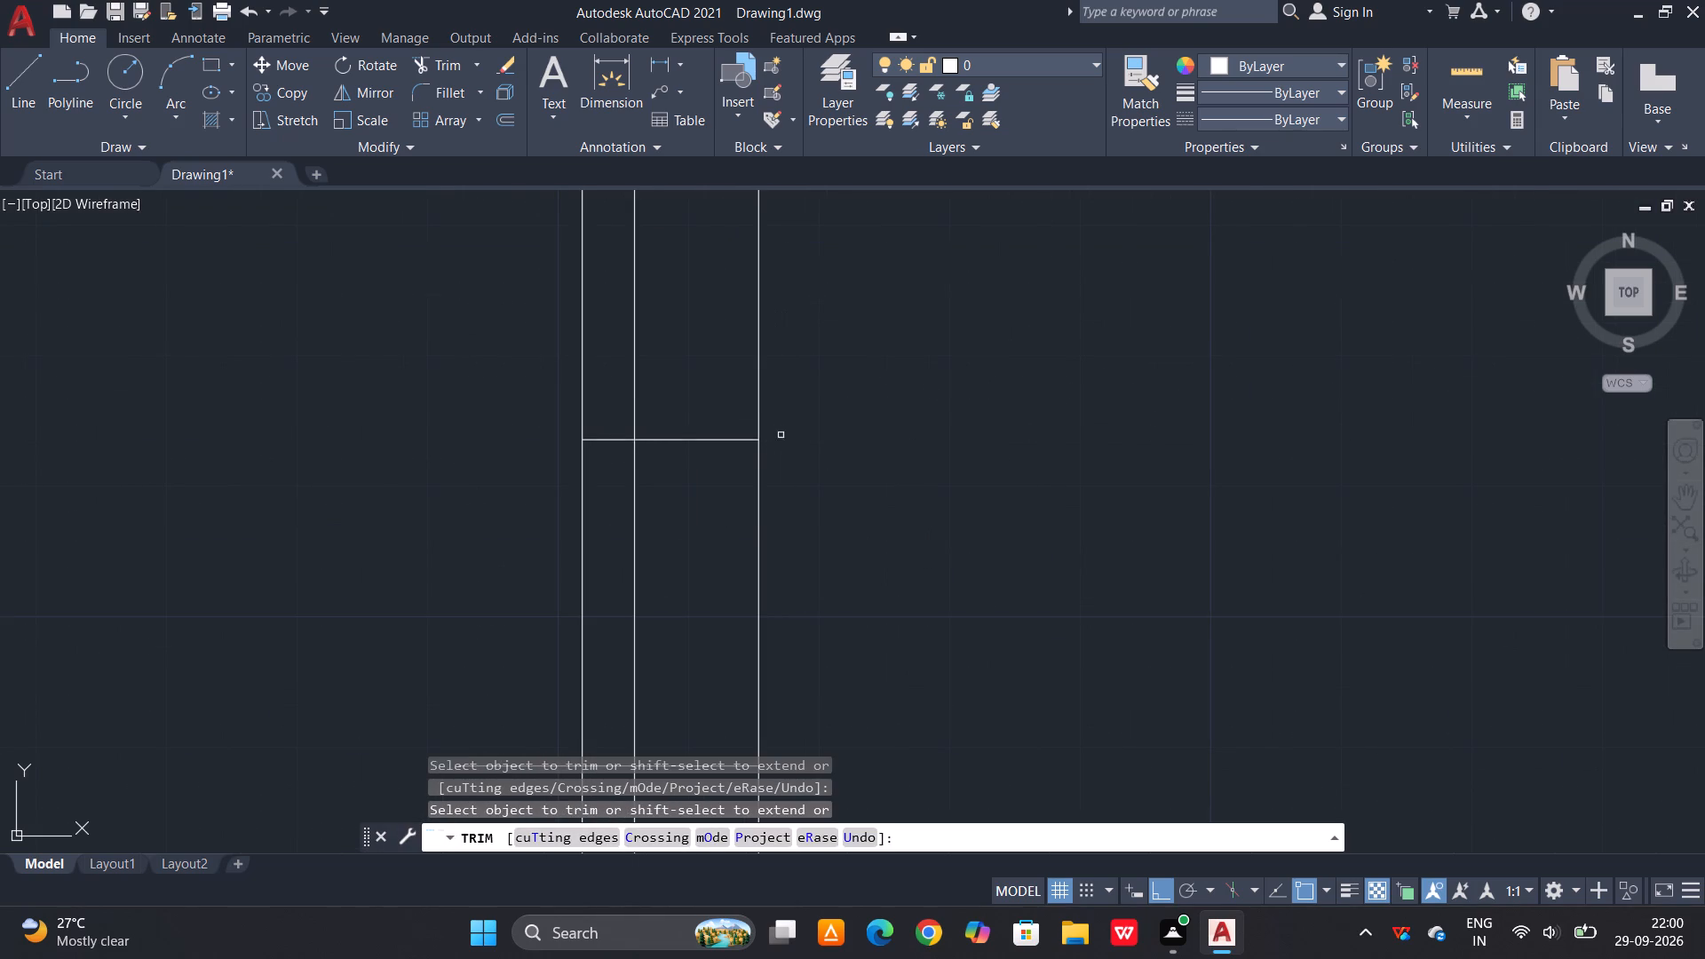
scroll(794, 479, down, 3)
key(Escape)
Copy the vertical window, without its helper lines, from its right-edge midpoint to the right-wall centre mark beside the staircase.
drag(773, 234, 765, 246)
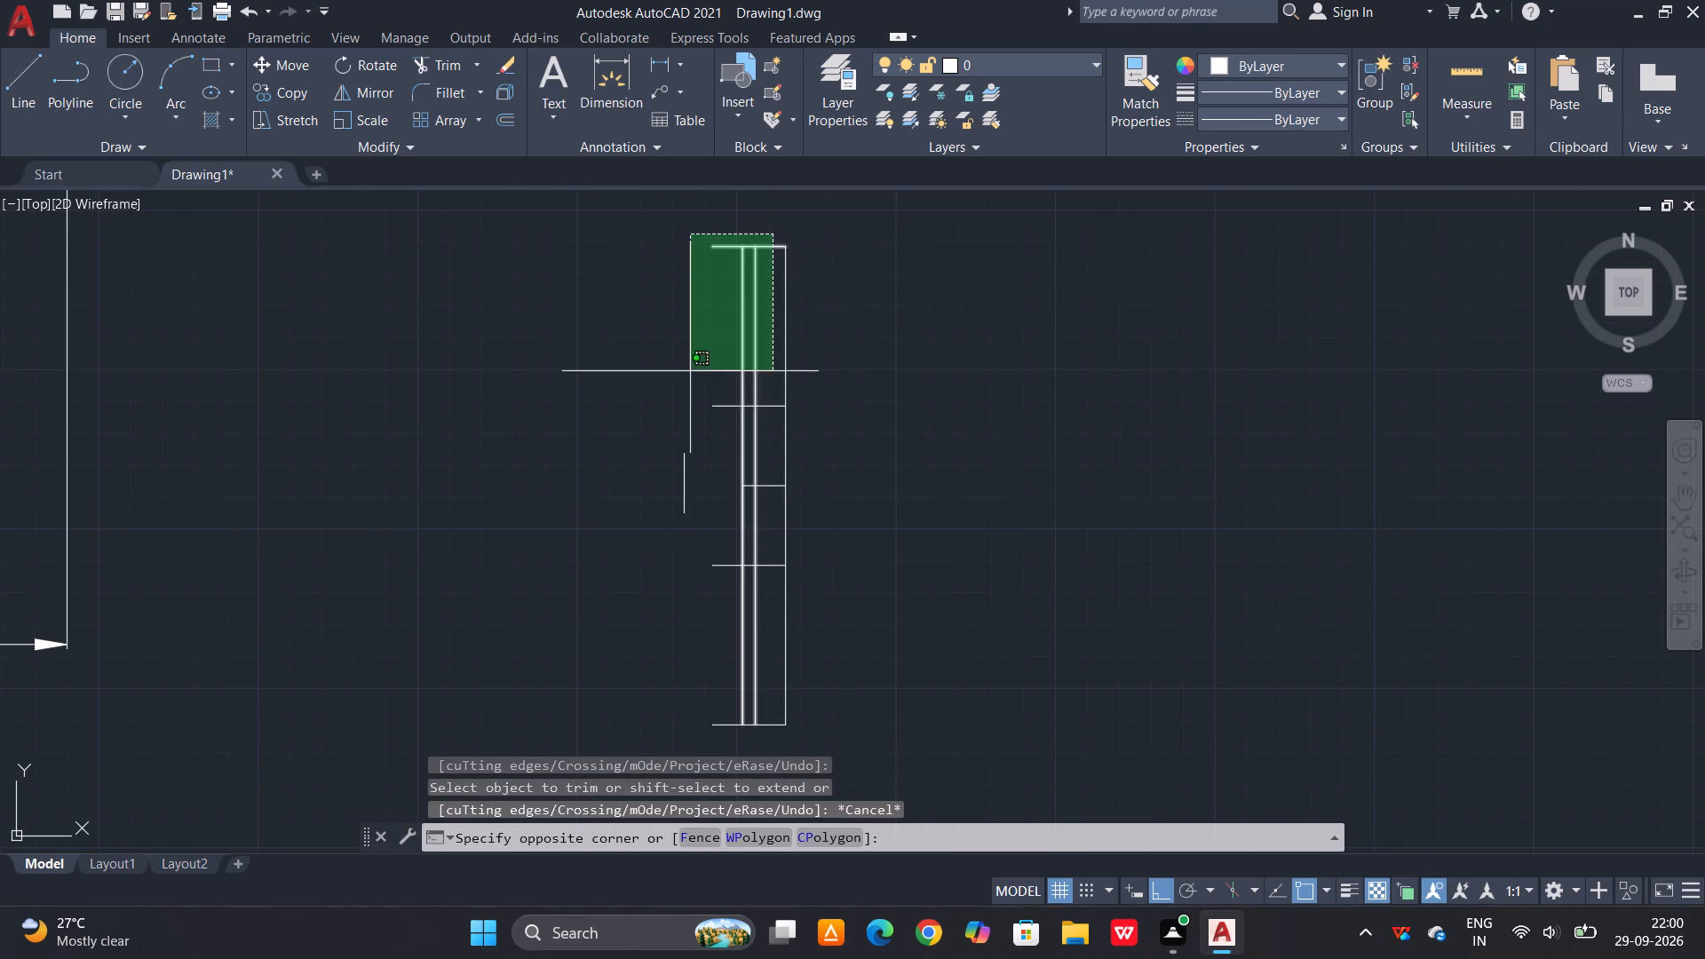
click(631, 737)
scroll(726, 579, up, 1)
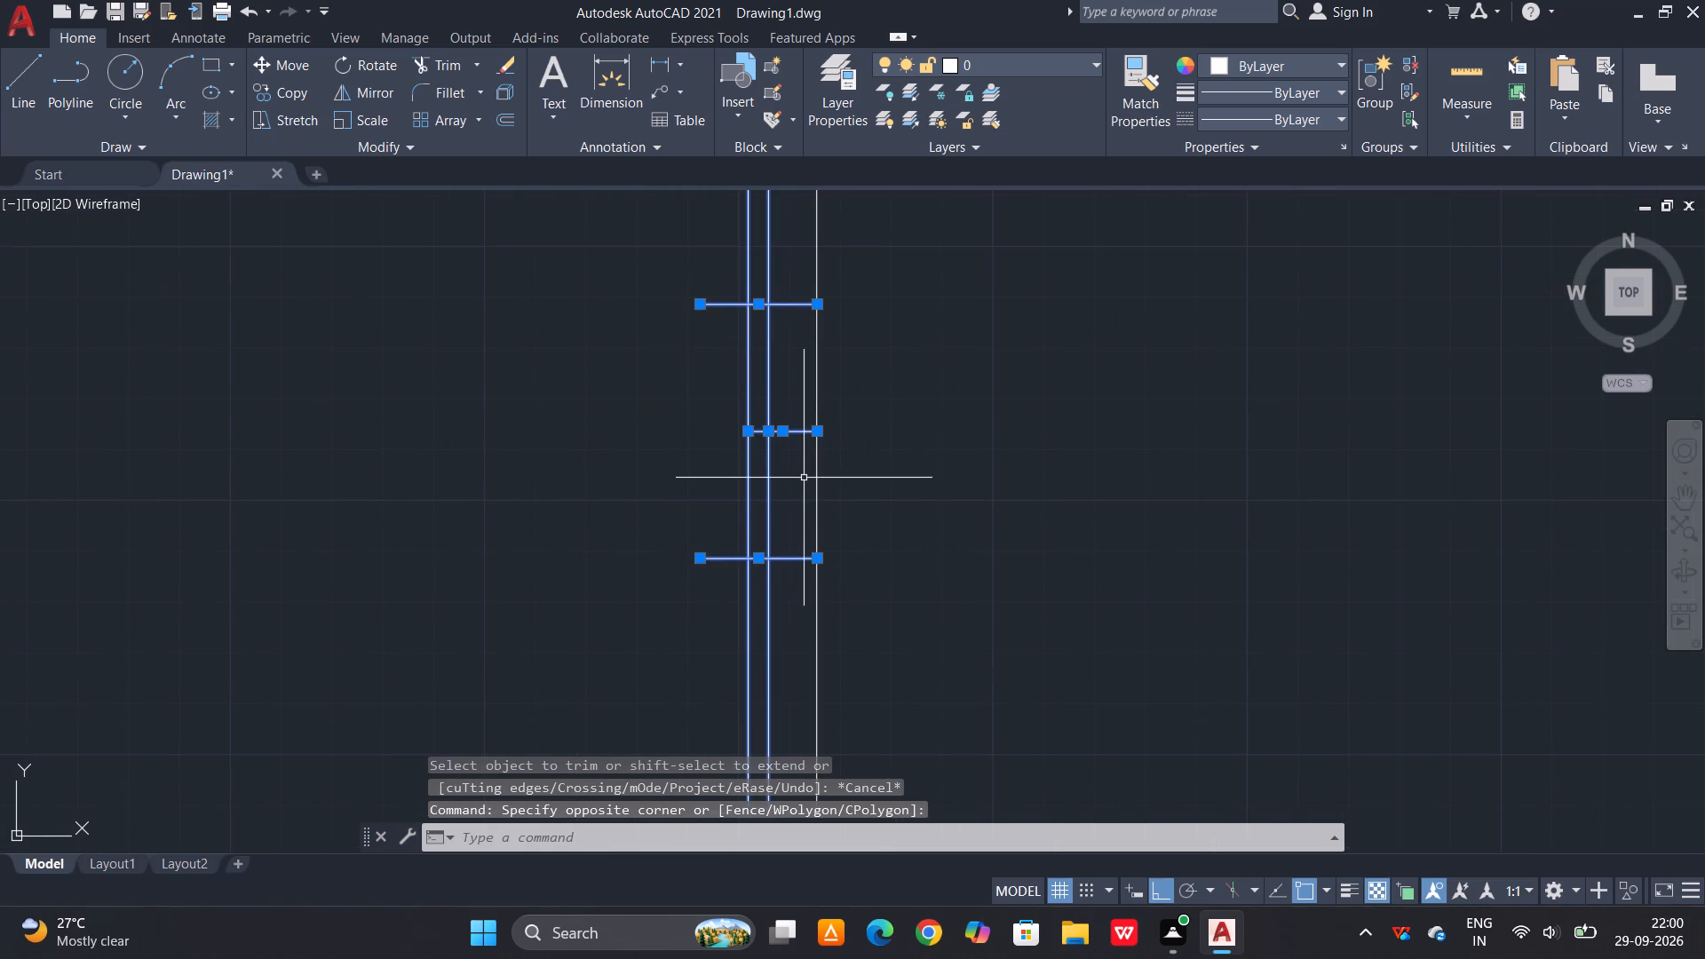
shift+drag(803, 429, 797, 446)
shift+click(782, 480)
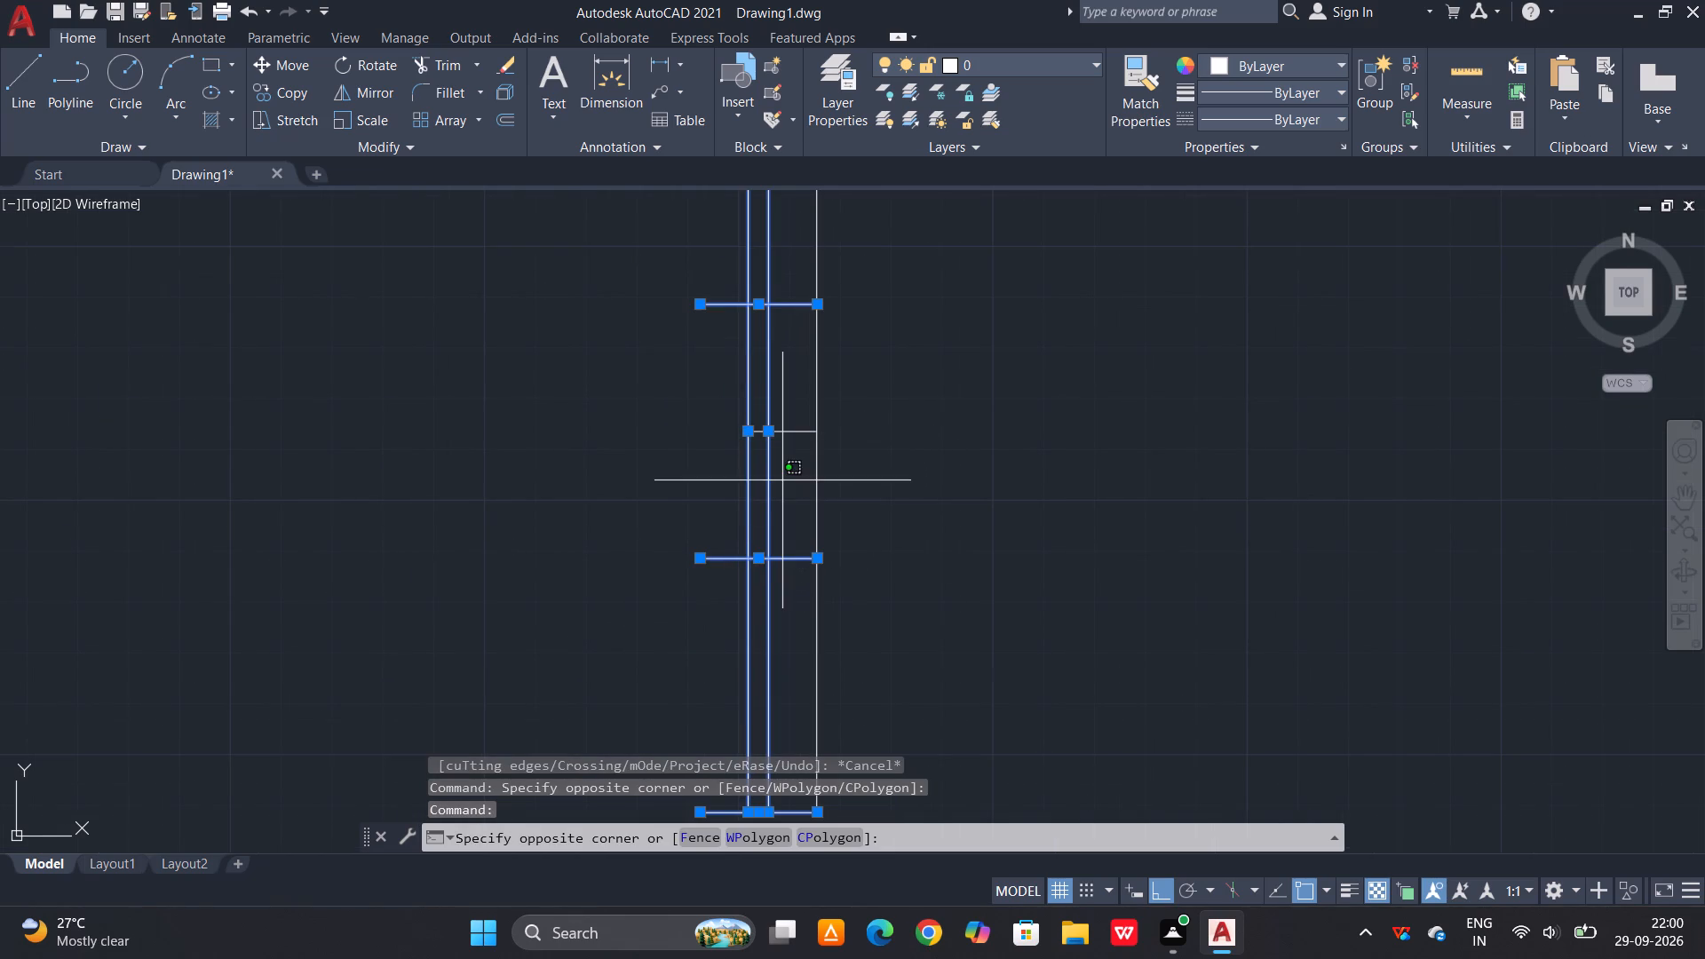
click(827, 477)
key(c)
key(o)
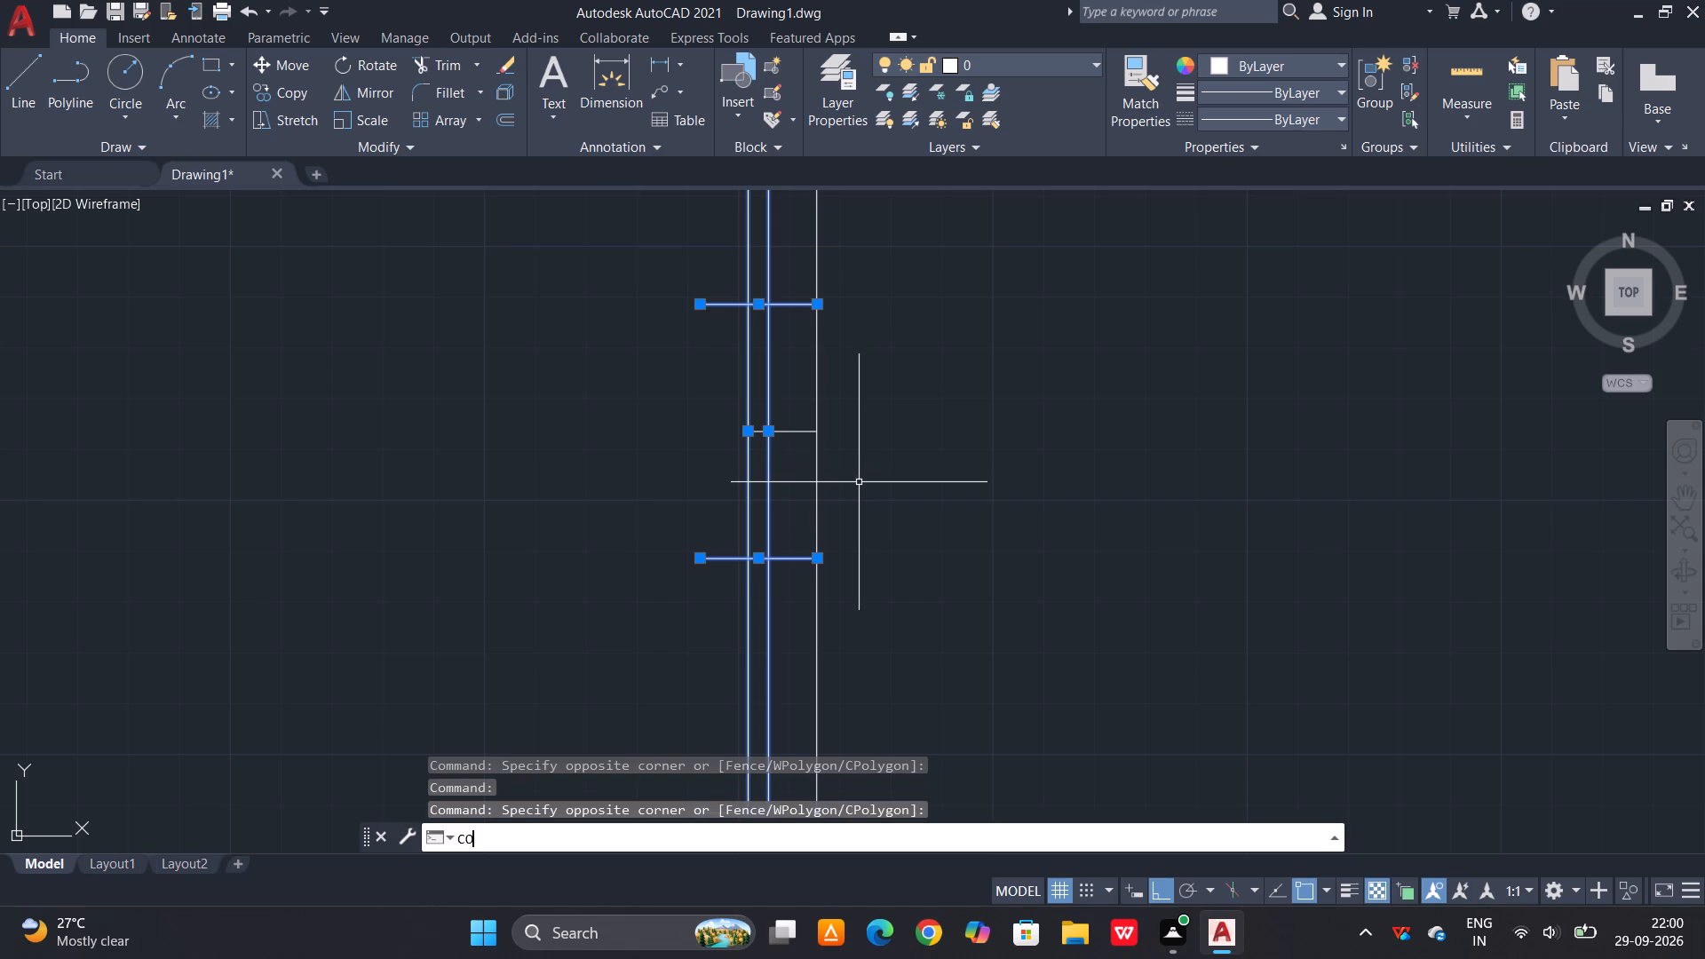
key(space)
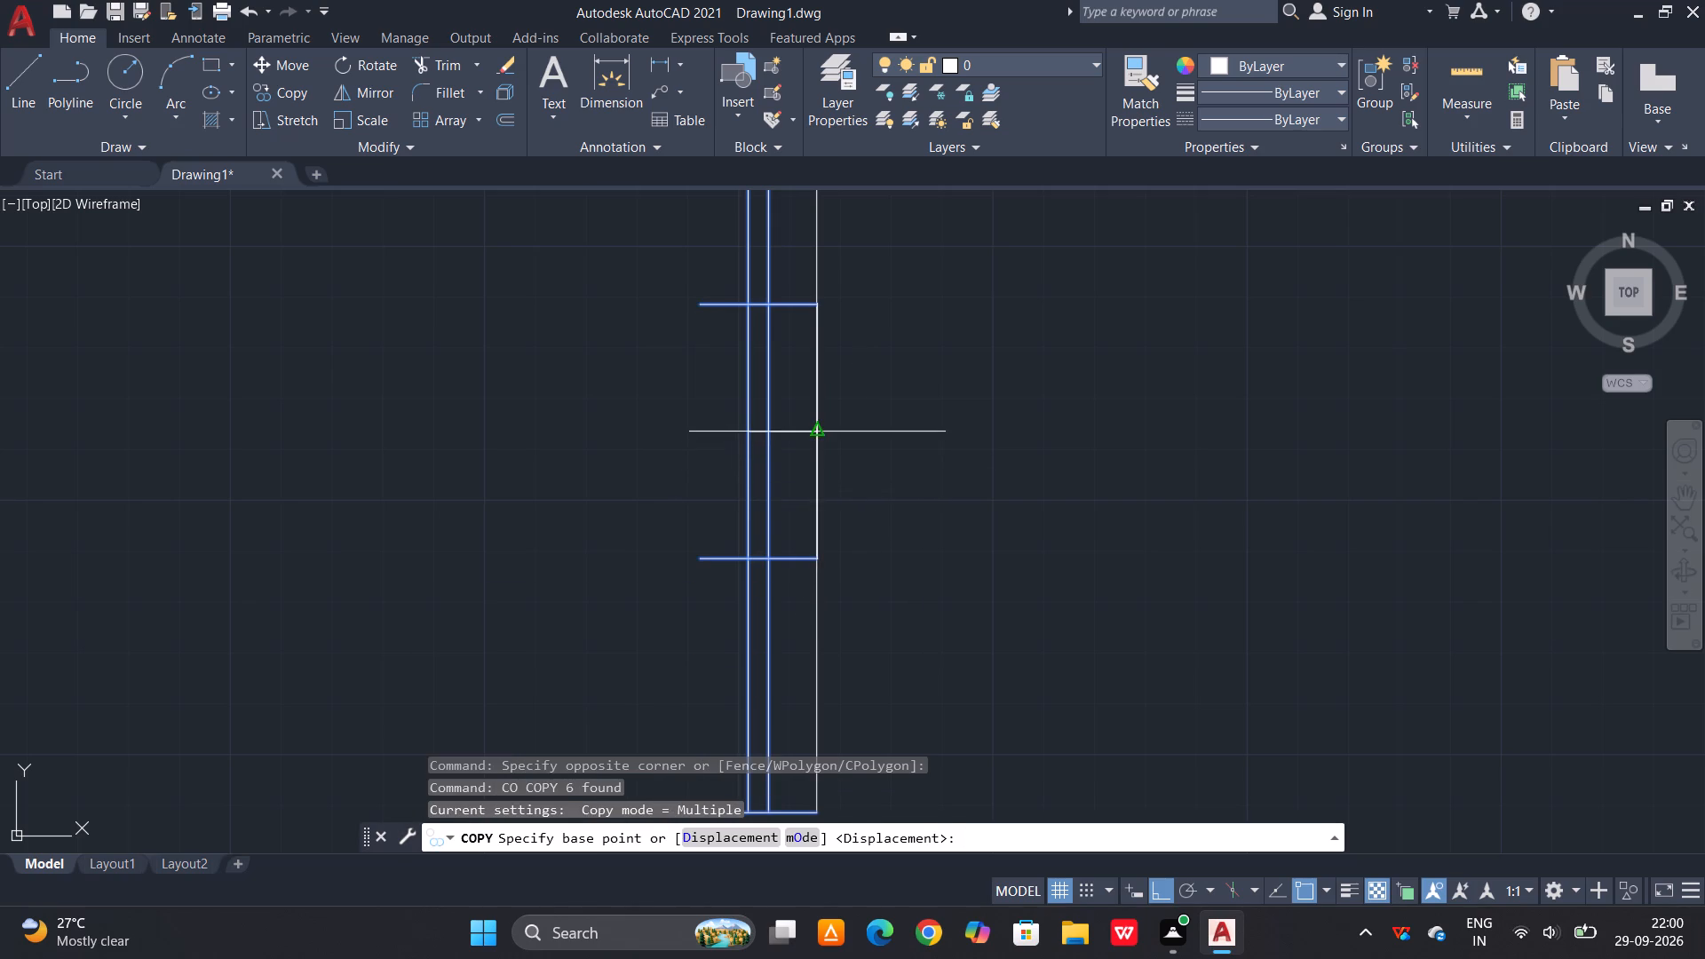
click(813, 430)
scroll(796, 482, down, 5)
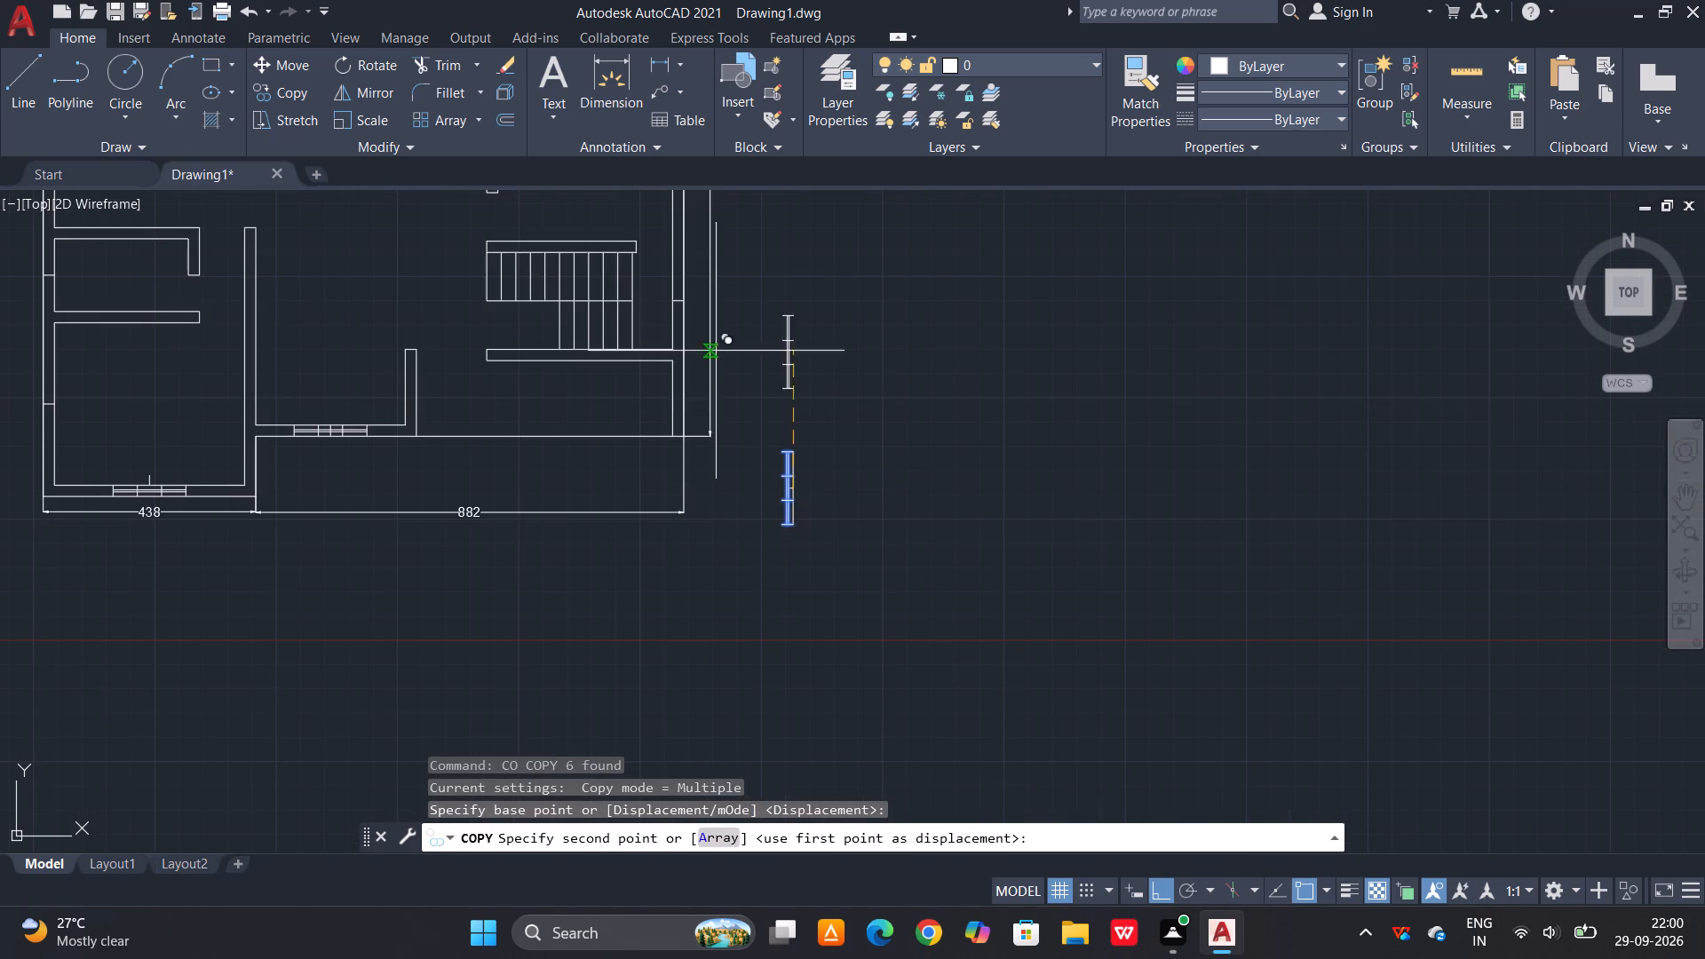
scroll(676, 300, up, 3)
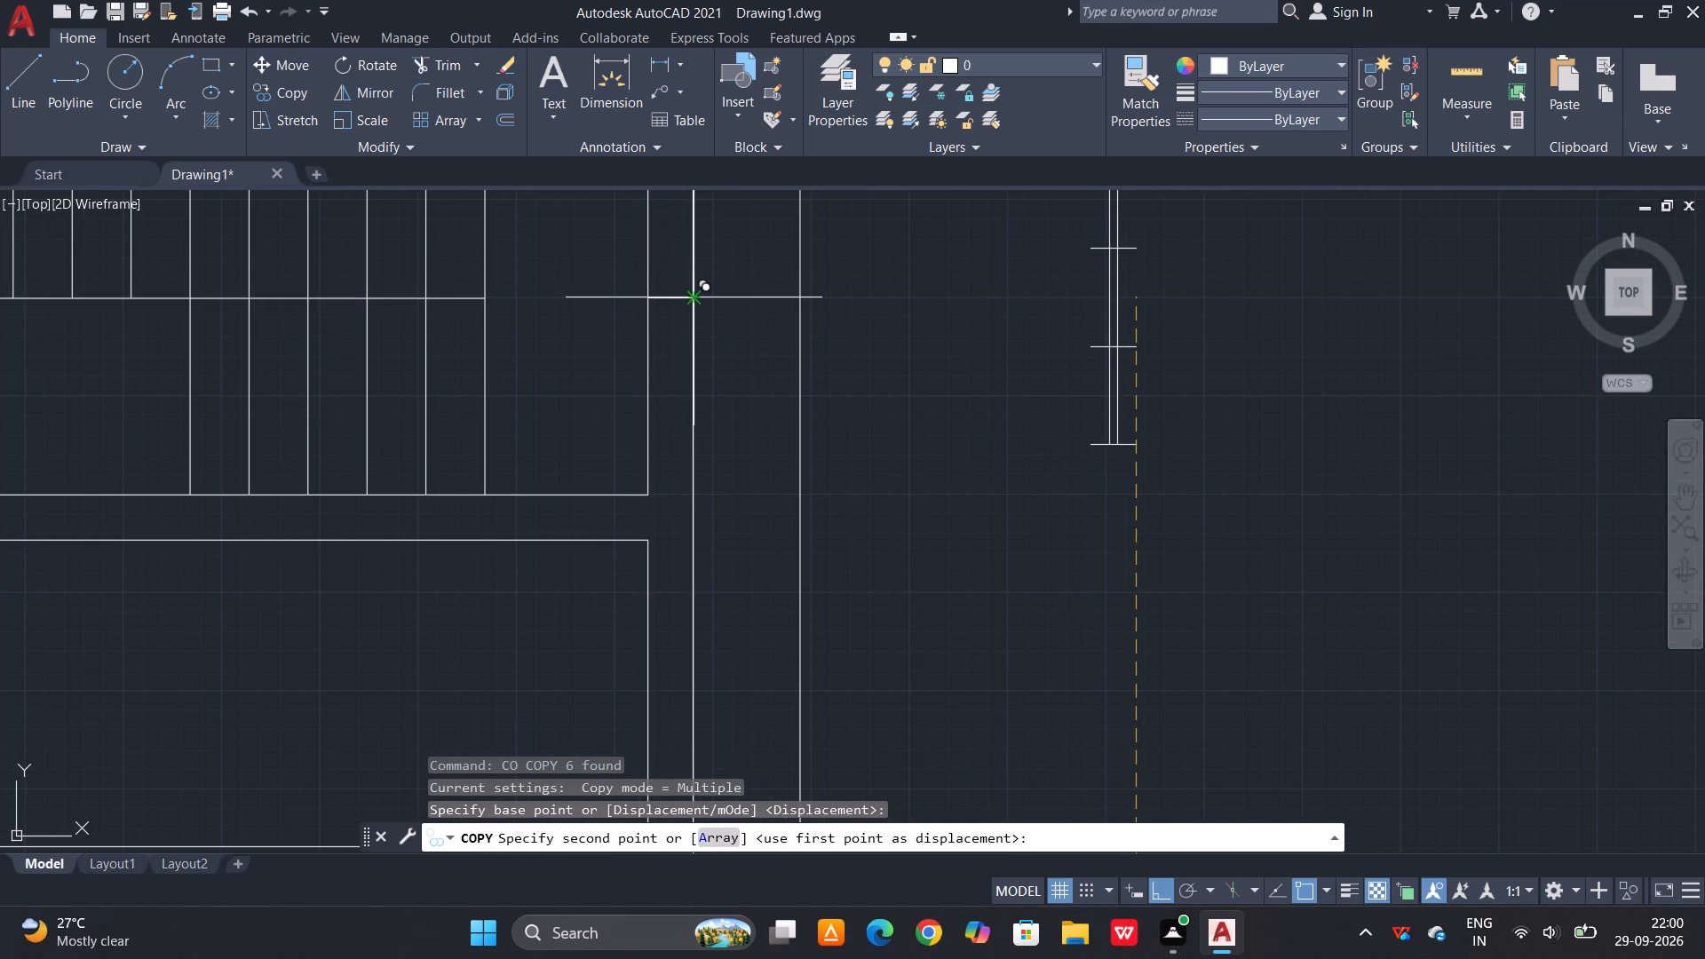
click(697, 298)
Place two more window copies in the right wall, at the centre marks of the room above the staircase and the space above it.
scroll(687, 453, down, 2)
middle_drag(745, 432, 746, 771)
scroll(692, 521, up, 1)
click(687, 521)
scroll(705, 589, down, 3)
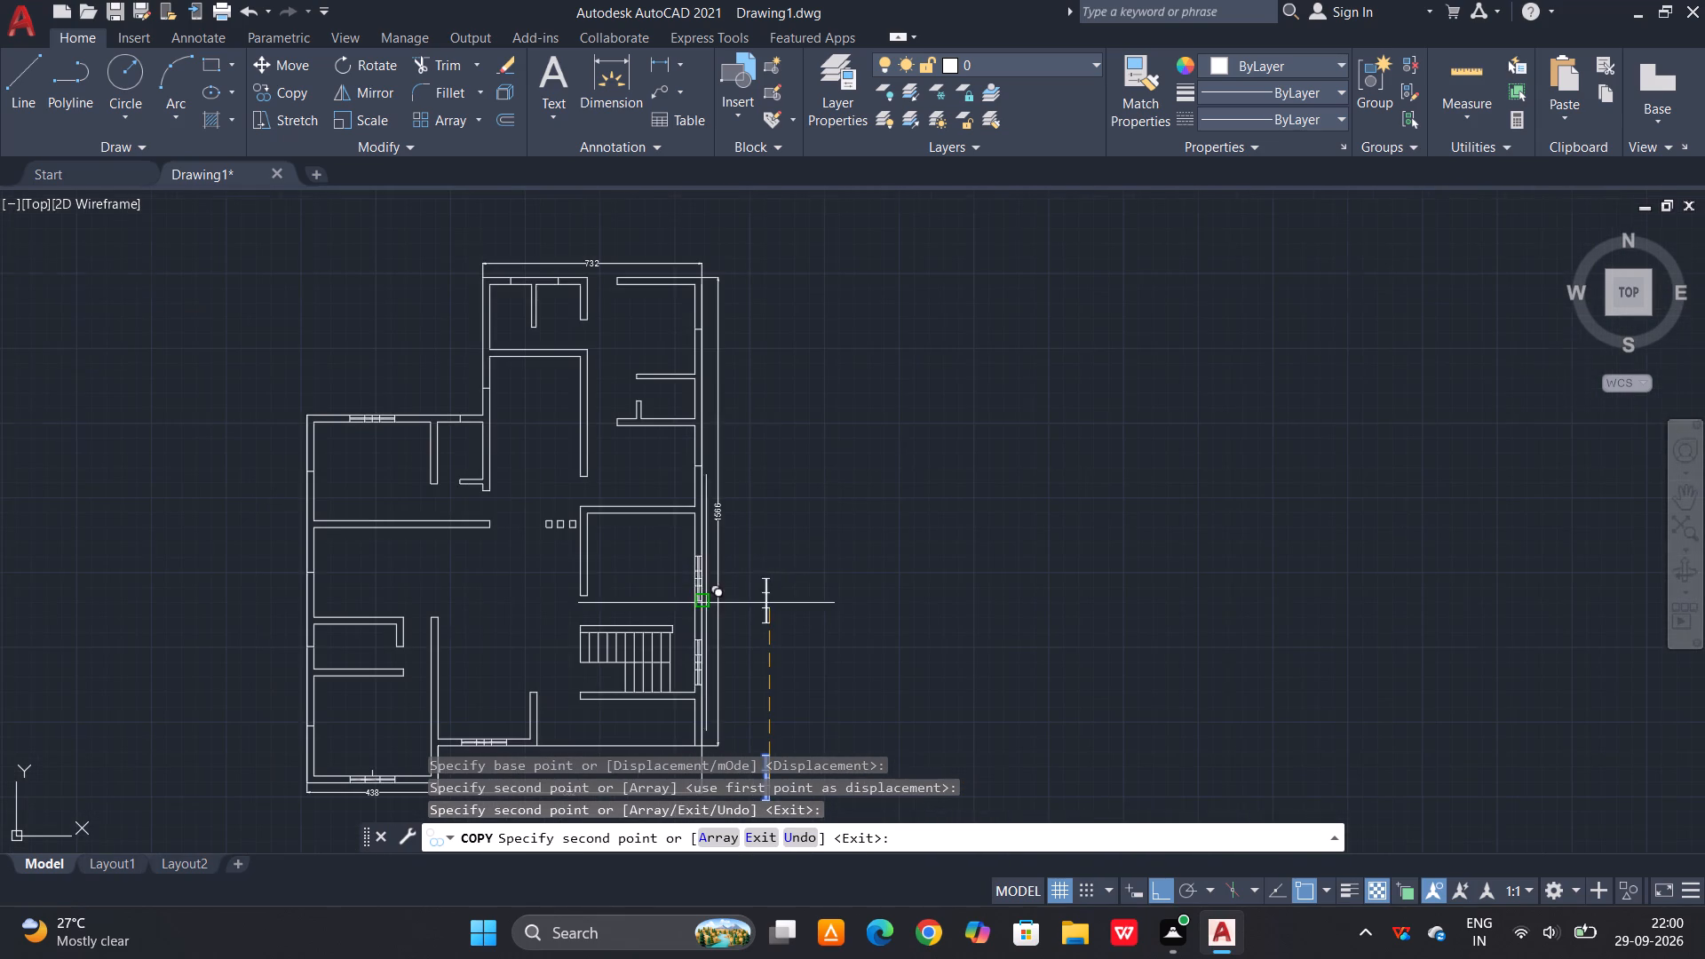
scroll(693, 448, up, 2)
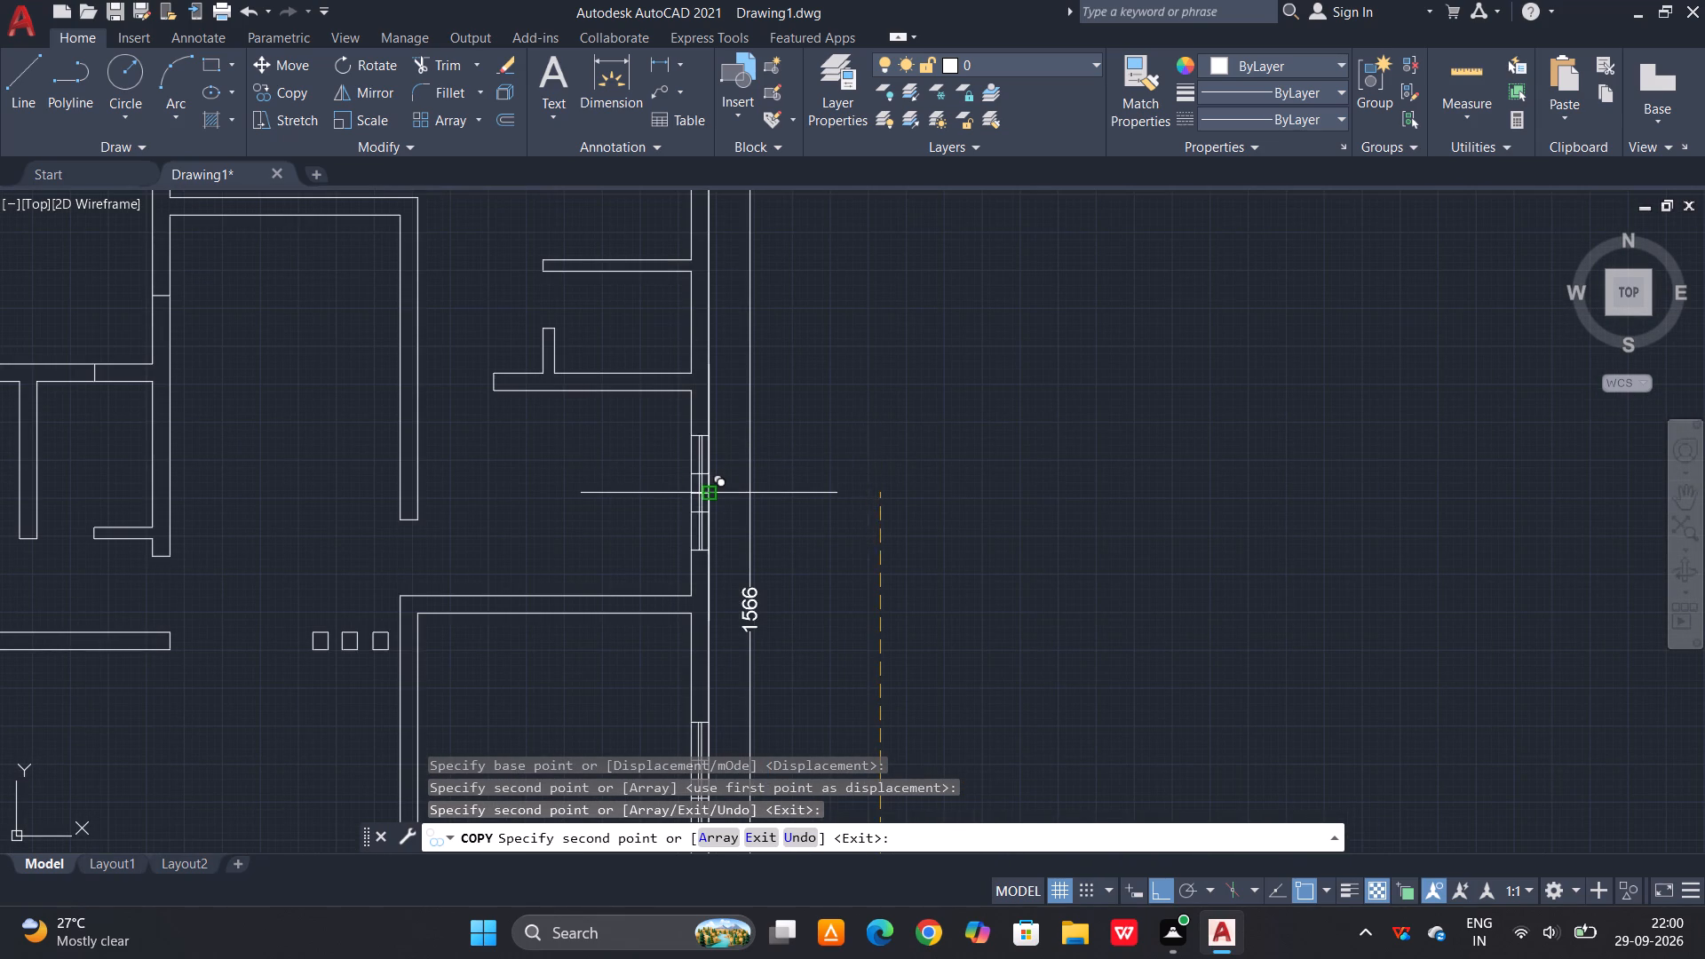
scroll(710, 495, up, 4)
click(668, 474)
Place a window copy at the right-wall centre mark of the plan's top-right room.
scroll(668, 614, down, 1)
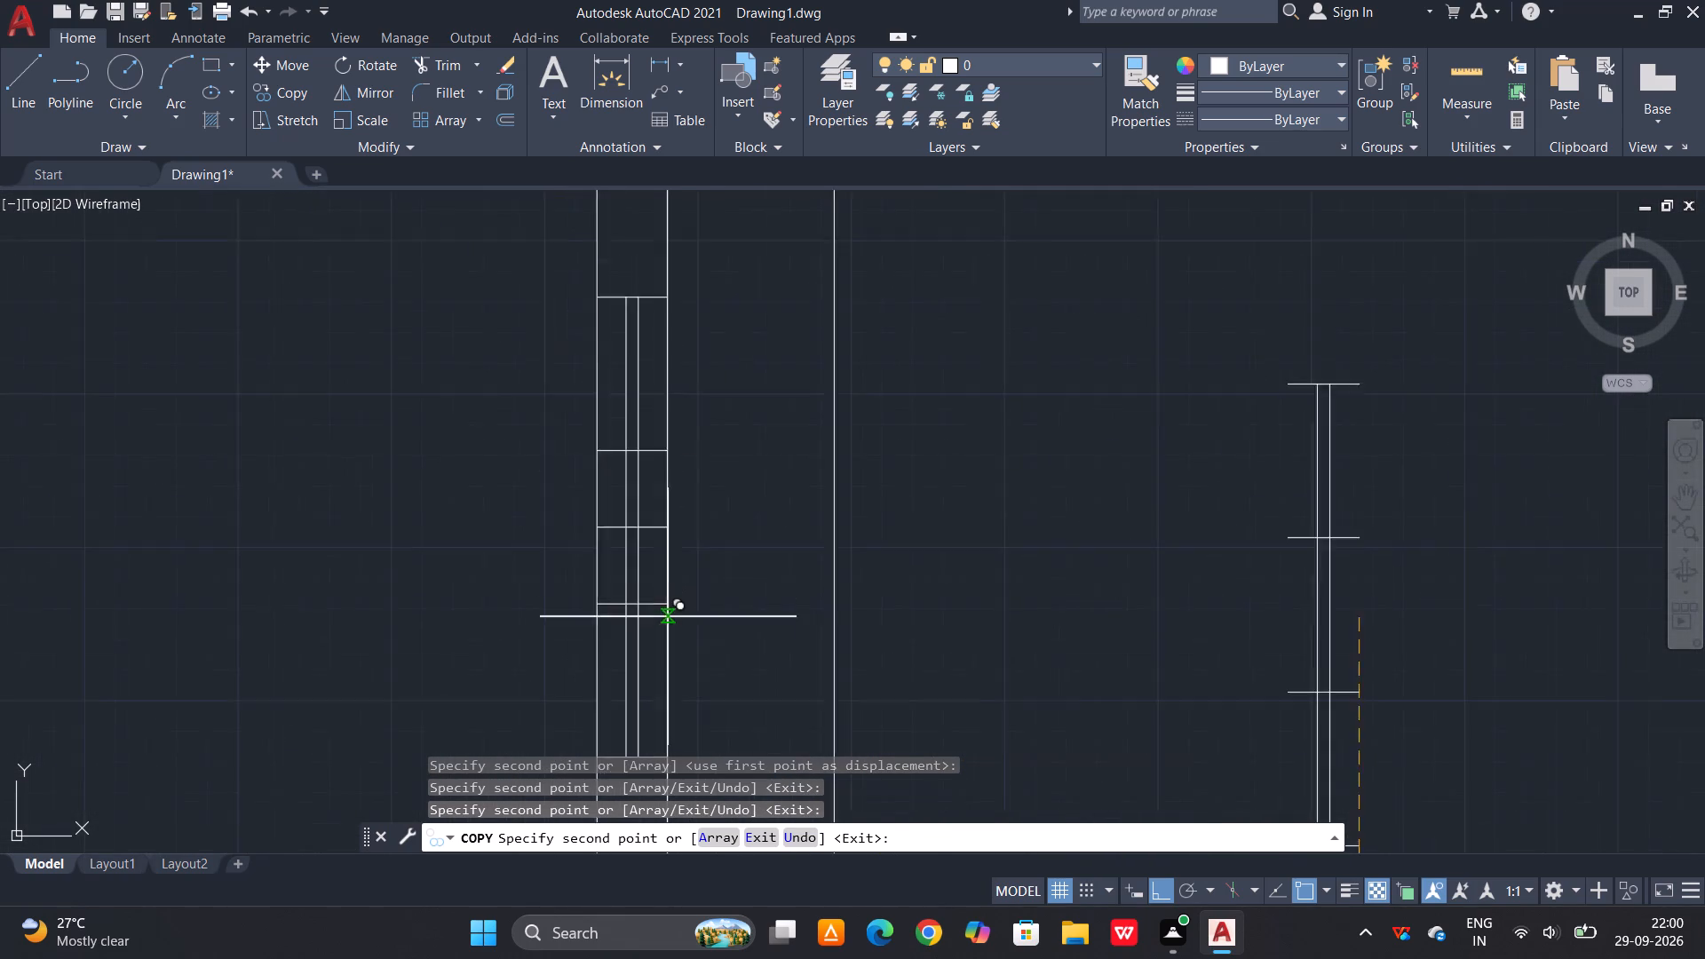
scroll(668, 620, down, 3)
middle_drag(684, 393, 684, 588)
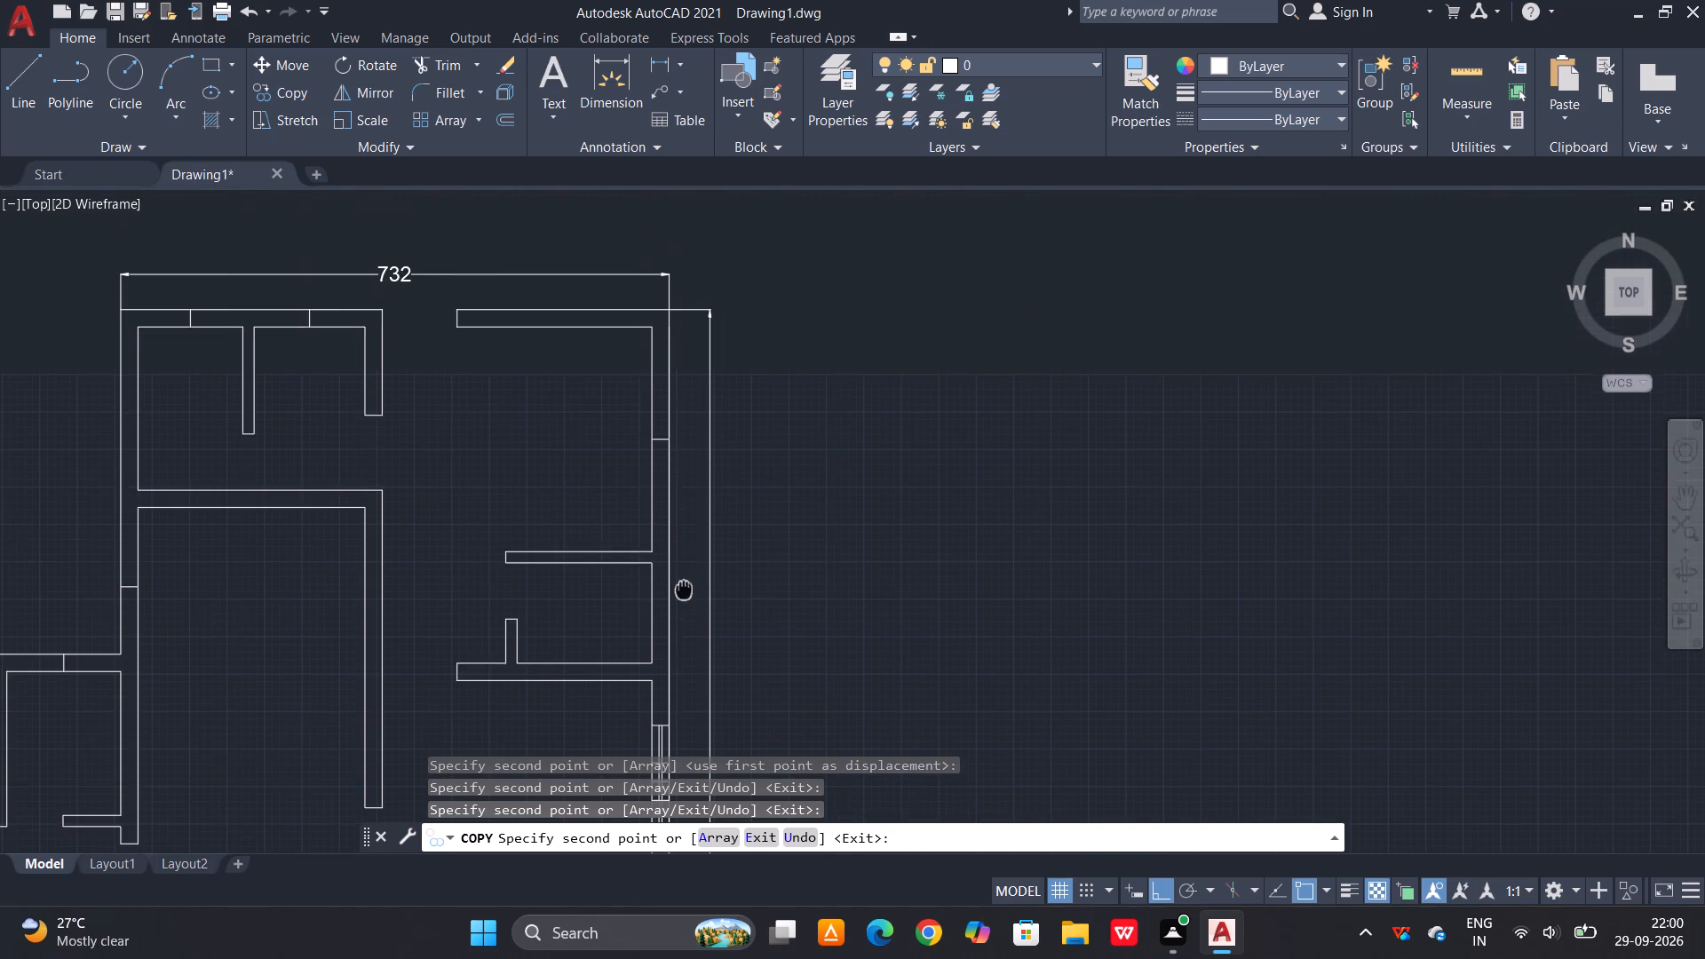
middle_drag(684, 588, 684, 589)
scroll(670, 467, up, 2)
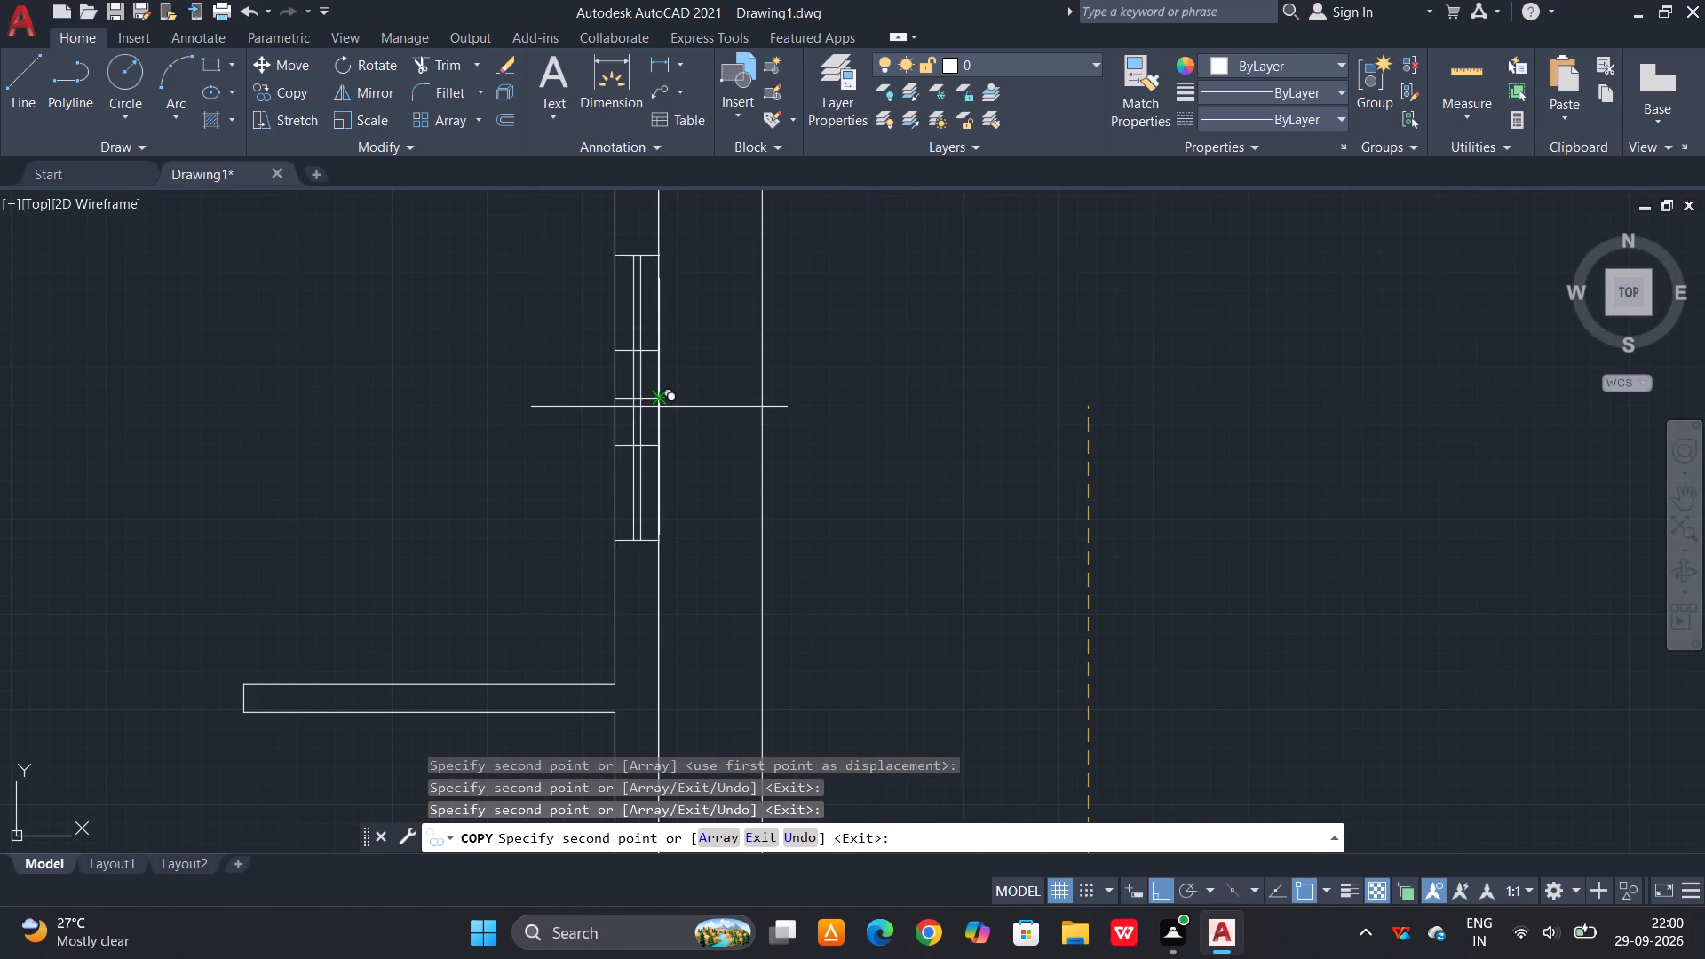
click(656, 402)
Place window copies at the left-wall centre marks of the upper-left room and the room directly below it.
scroll(816, 376, down, 2)
scroll(695, 432, down, 2)
scroll(308, 568, up, 4)
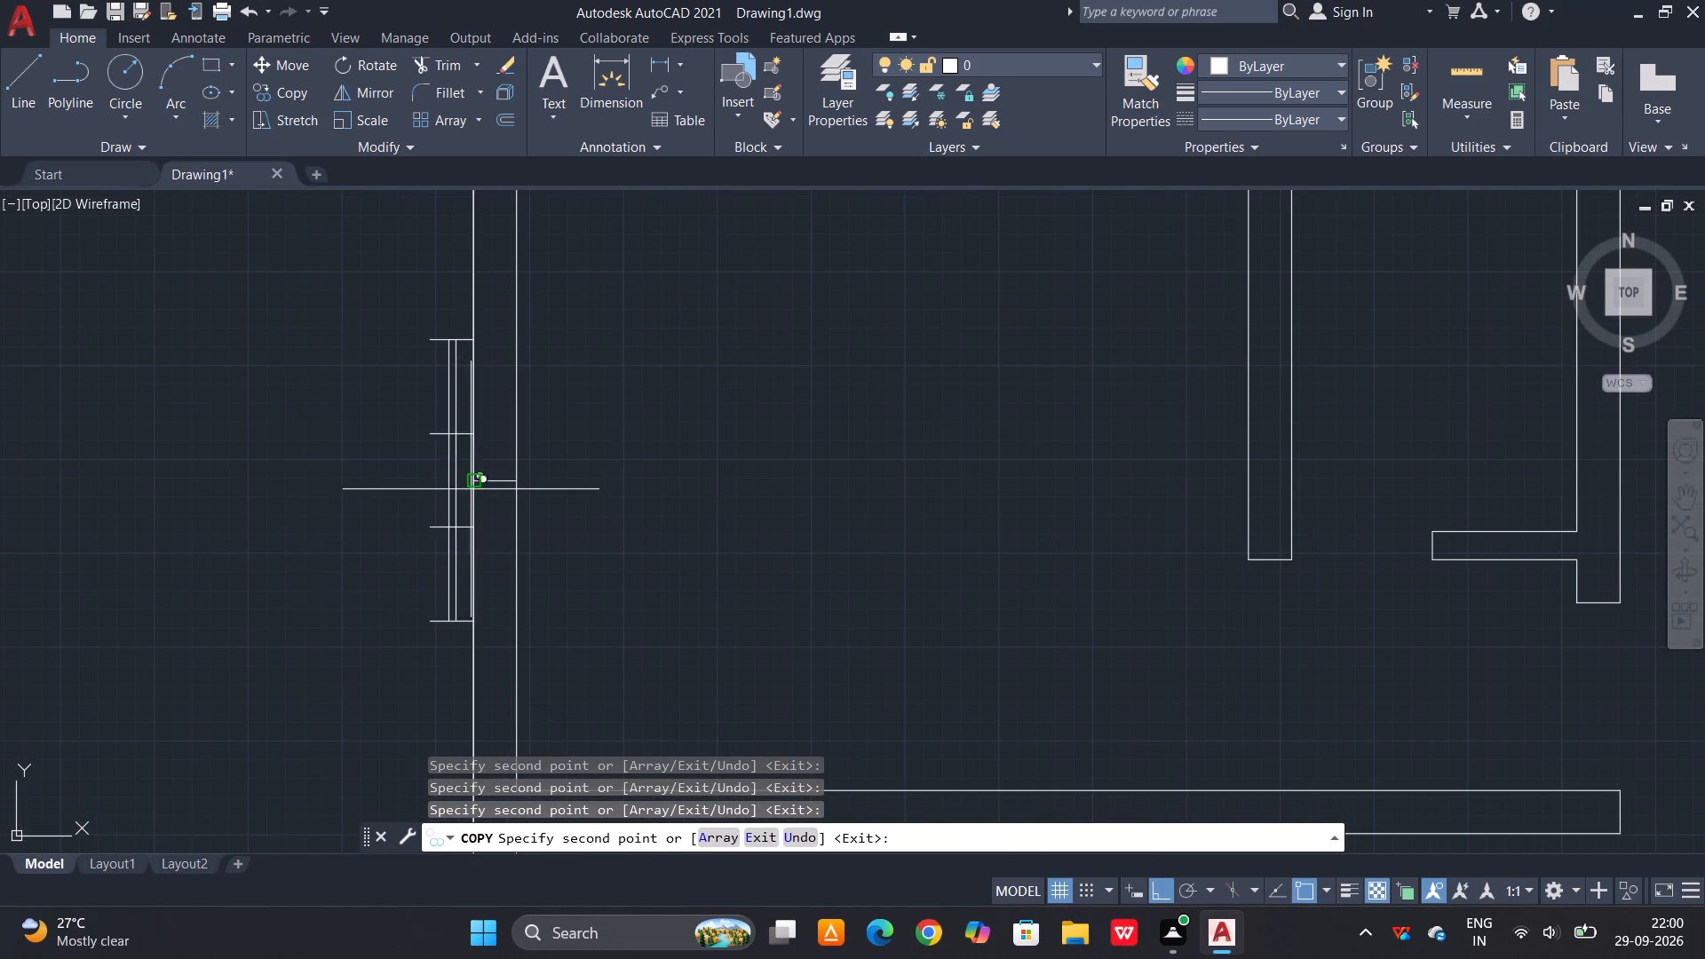
click(518, 484)
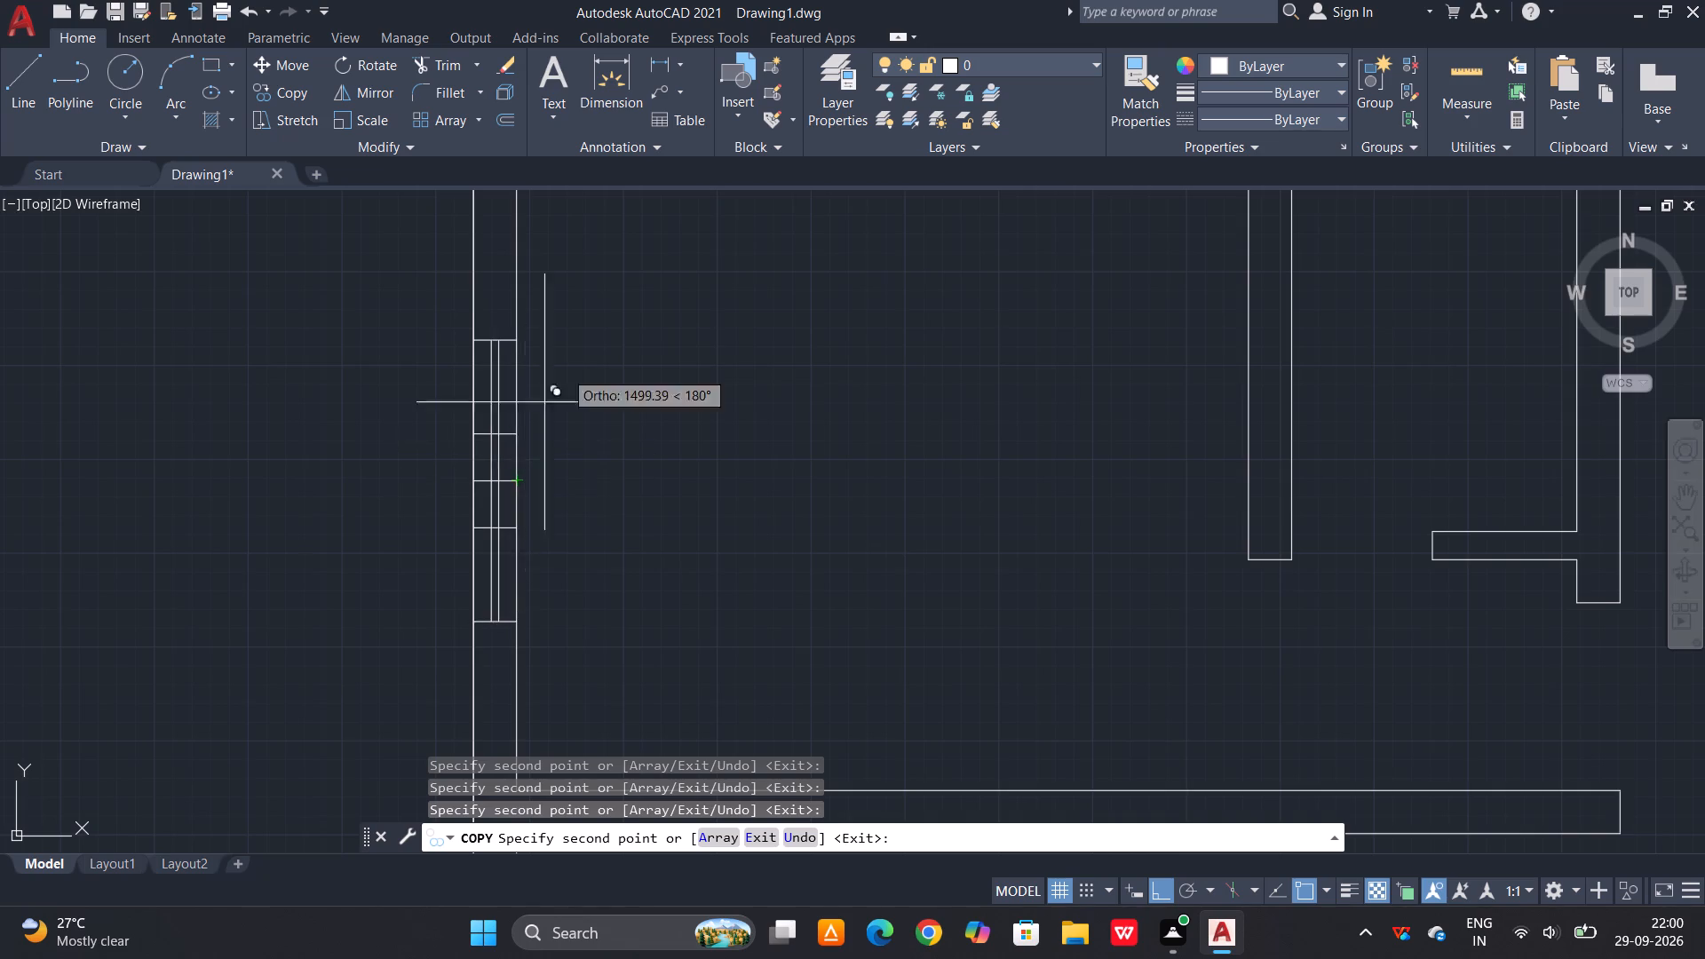
scroll(600, 323, down, 2)
scroll(594, 568, down, 1)
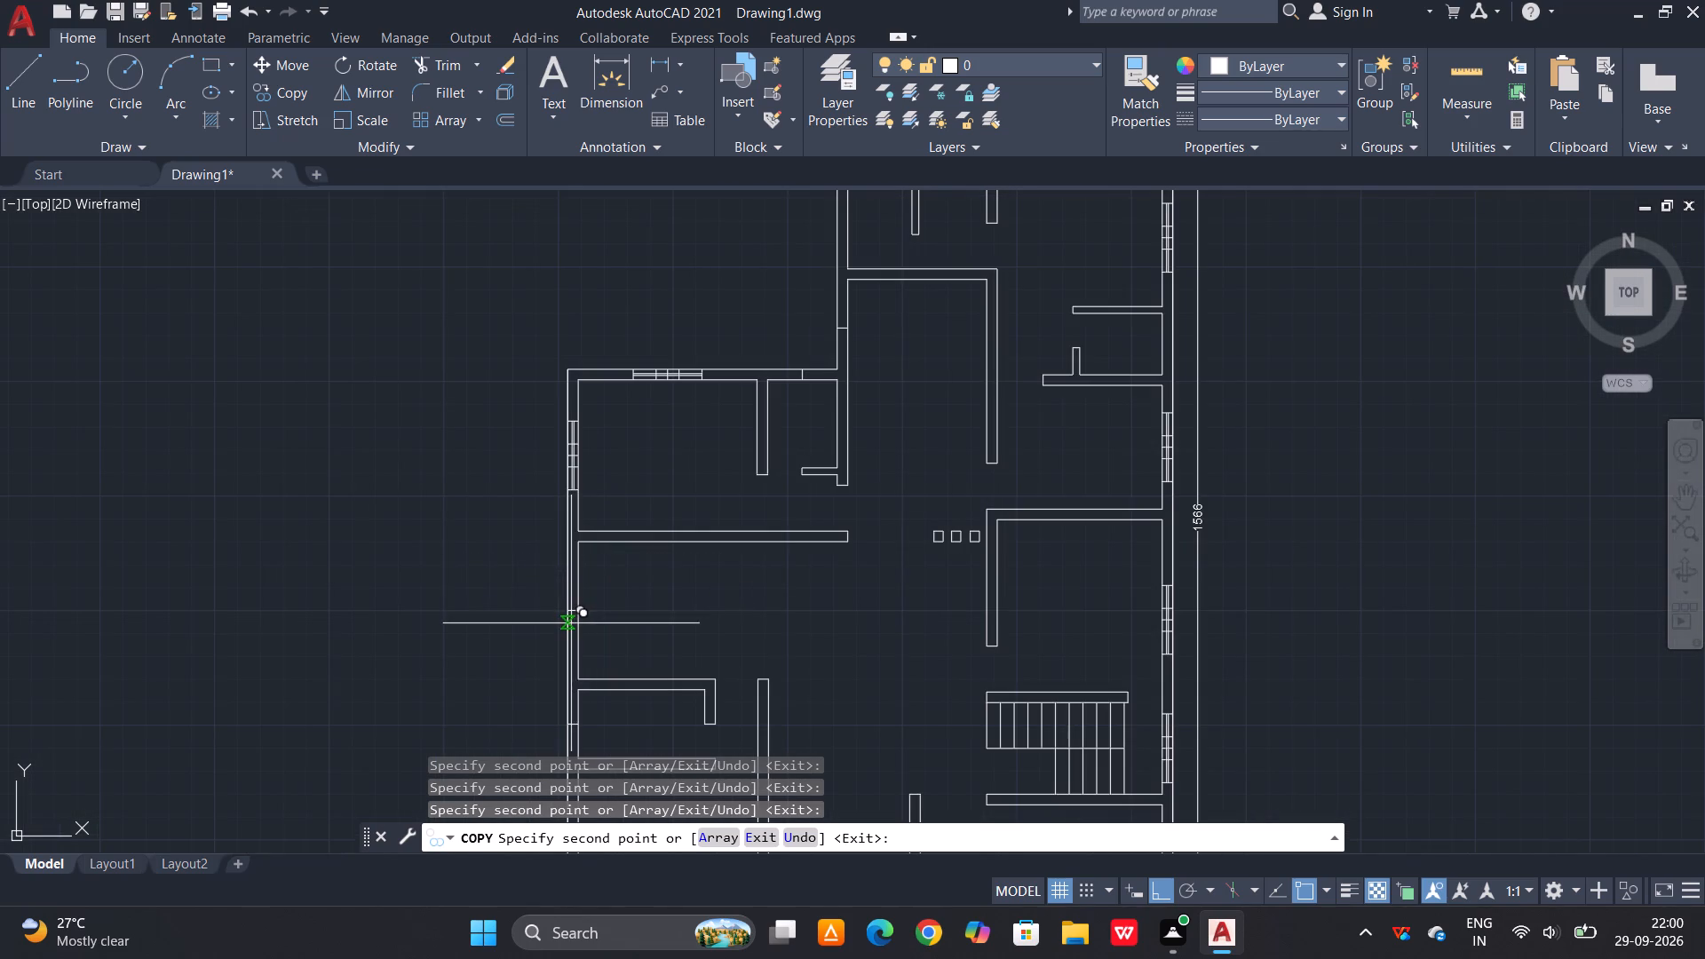
scroll(571, 623, up, 5)
click(575, 533)
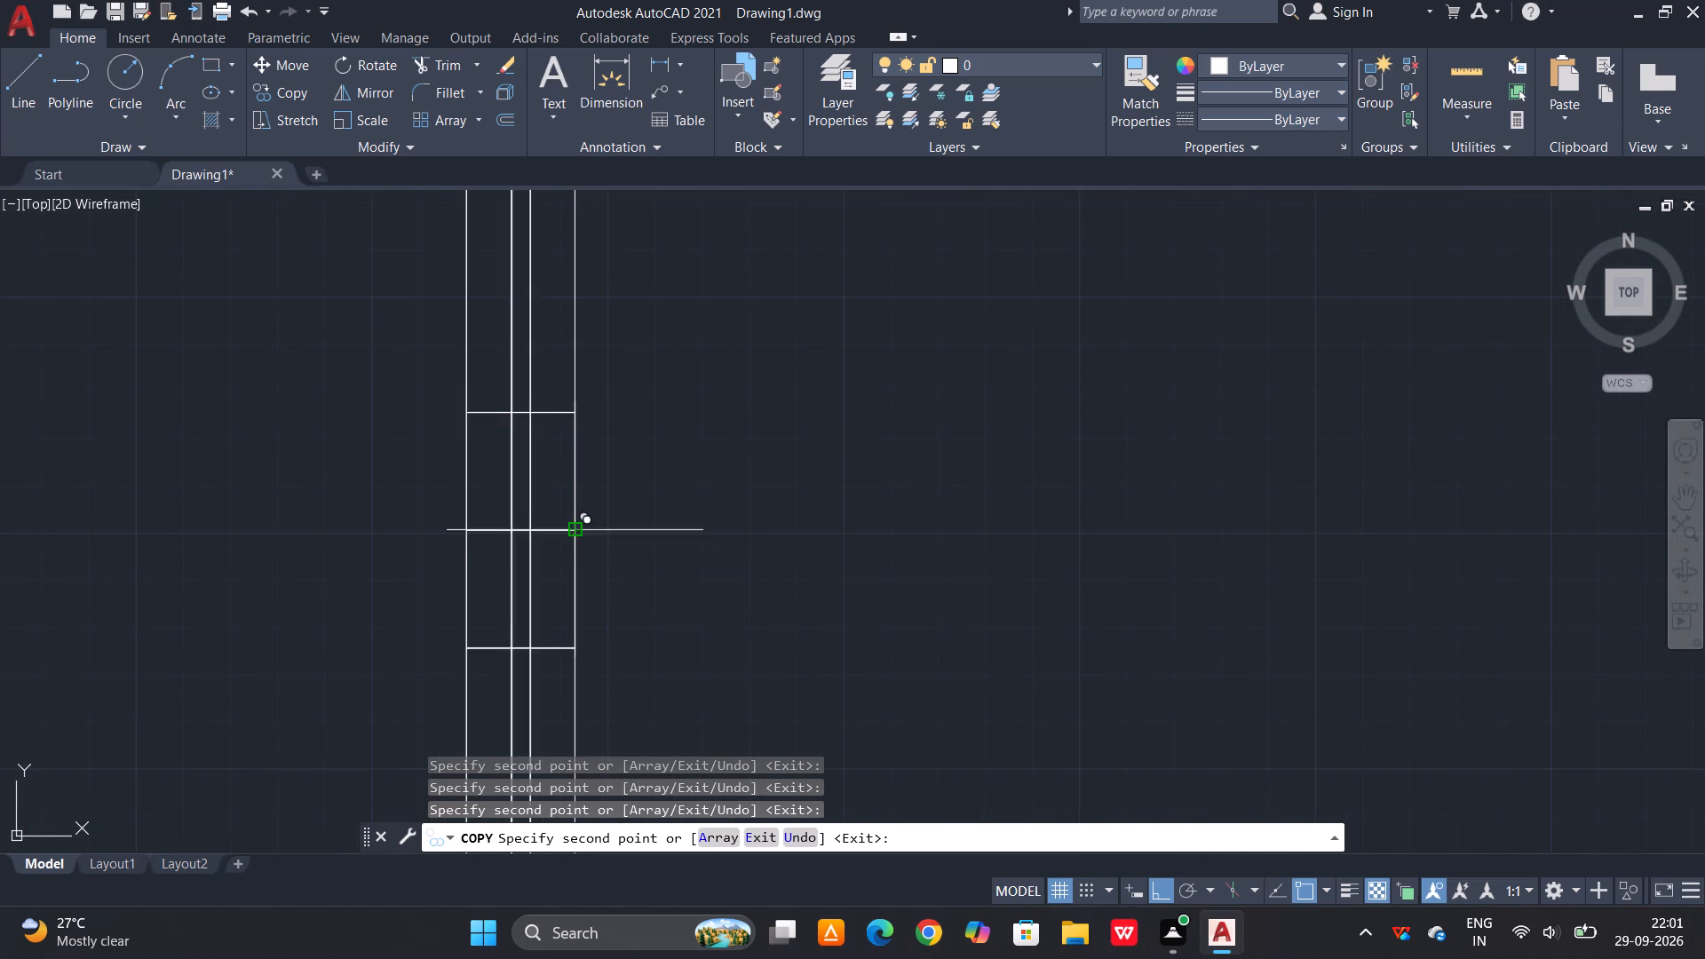
Place a window copy at the left-wall centre mark of the lower-left room and finish copying.
scroll(657, 342, down, 5)
scroll(630, 614, up, 3)
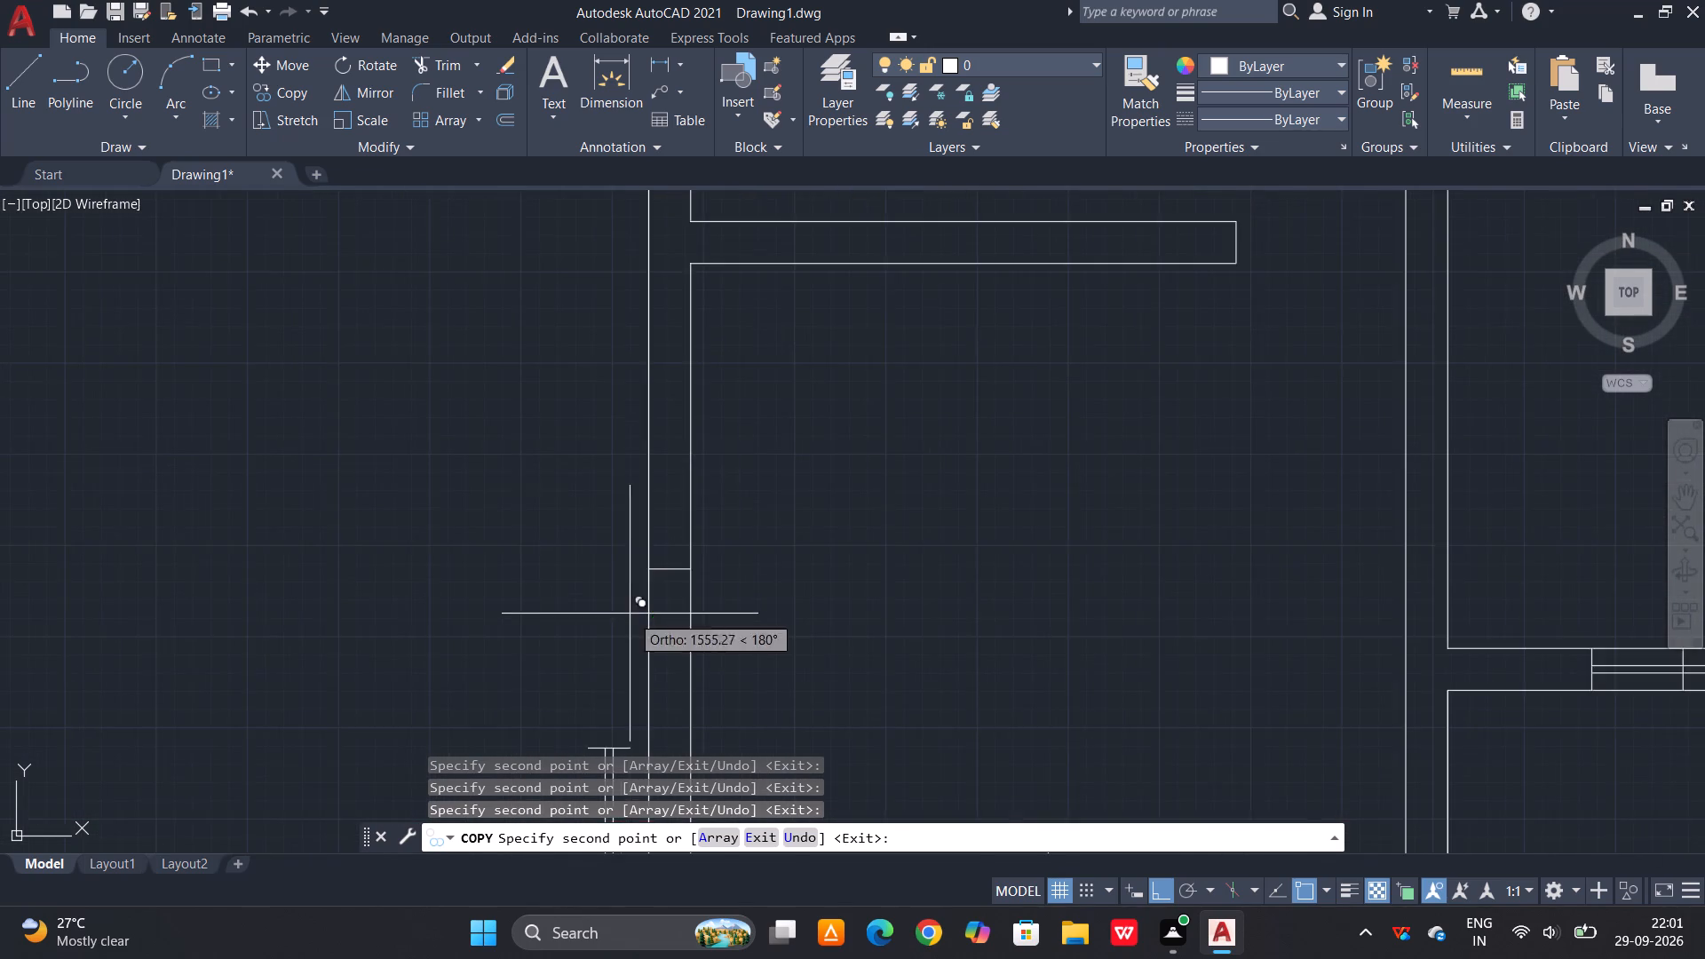
scroll(652, 601, up, 3)
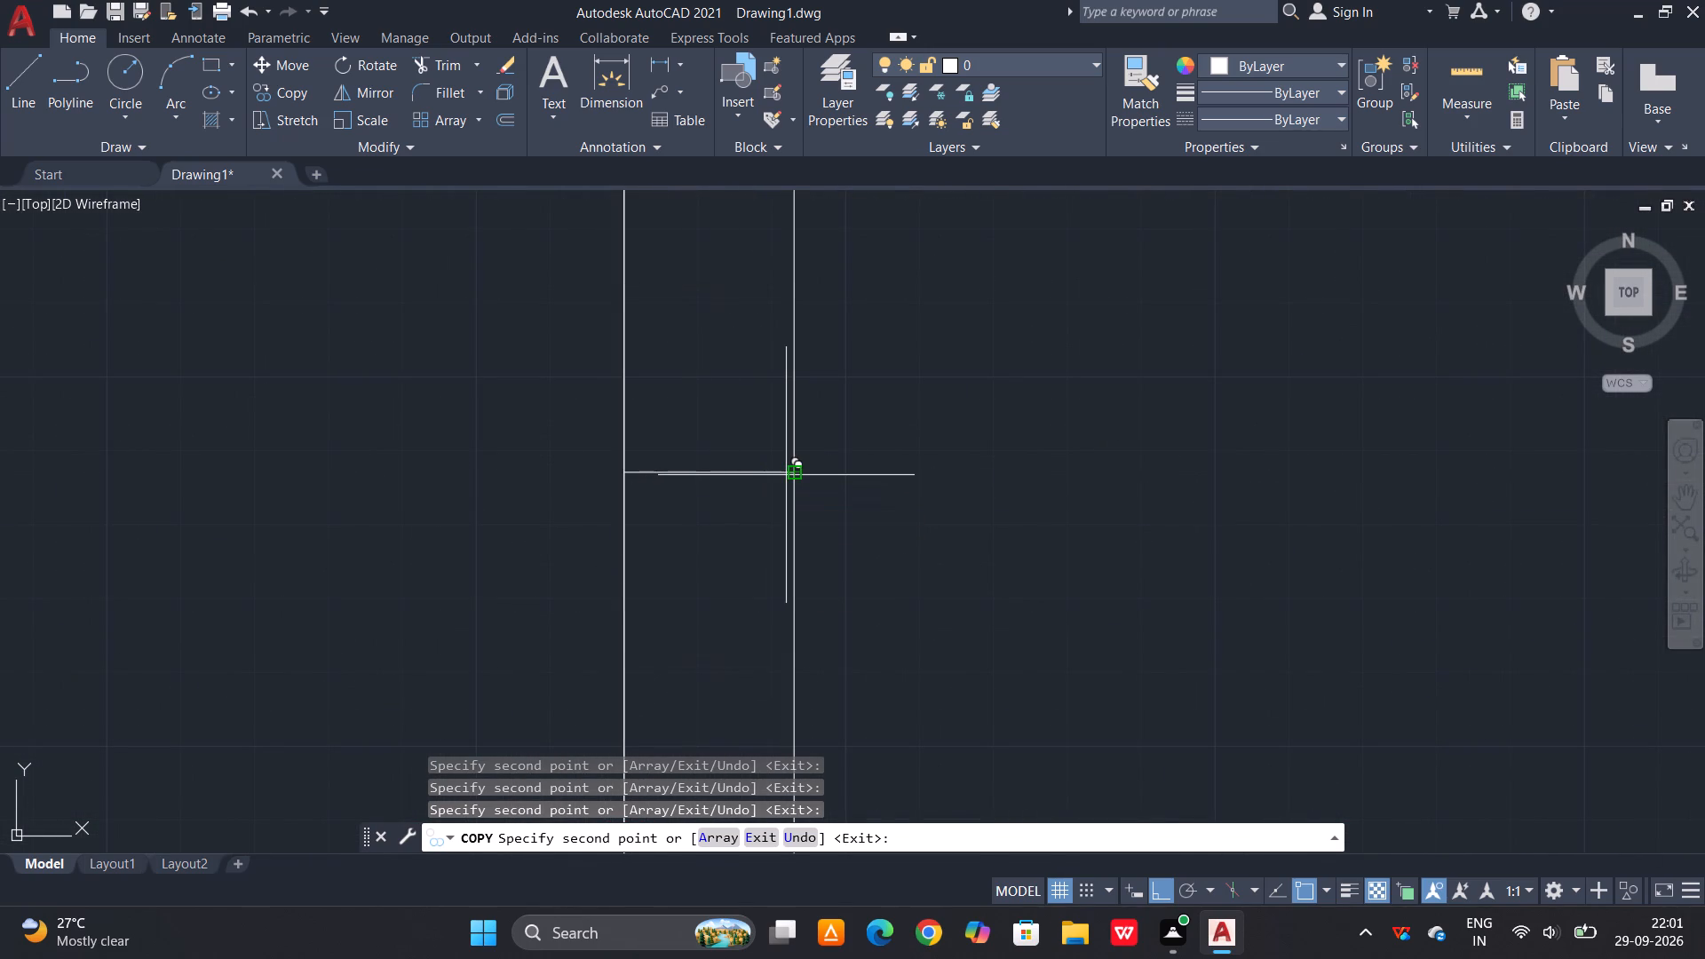
click(786, 475)
key(Escape)
key(Escape)
Delete the leftover centre marks at the placed windows in the exterior walls, together with the spare window drawn outside the plan.
click(749, 461)
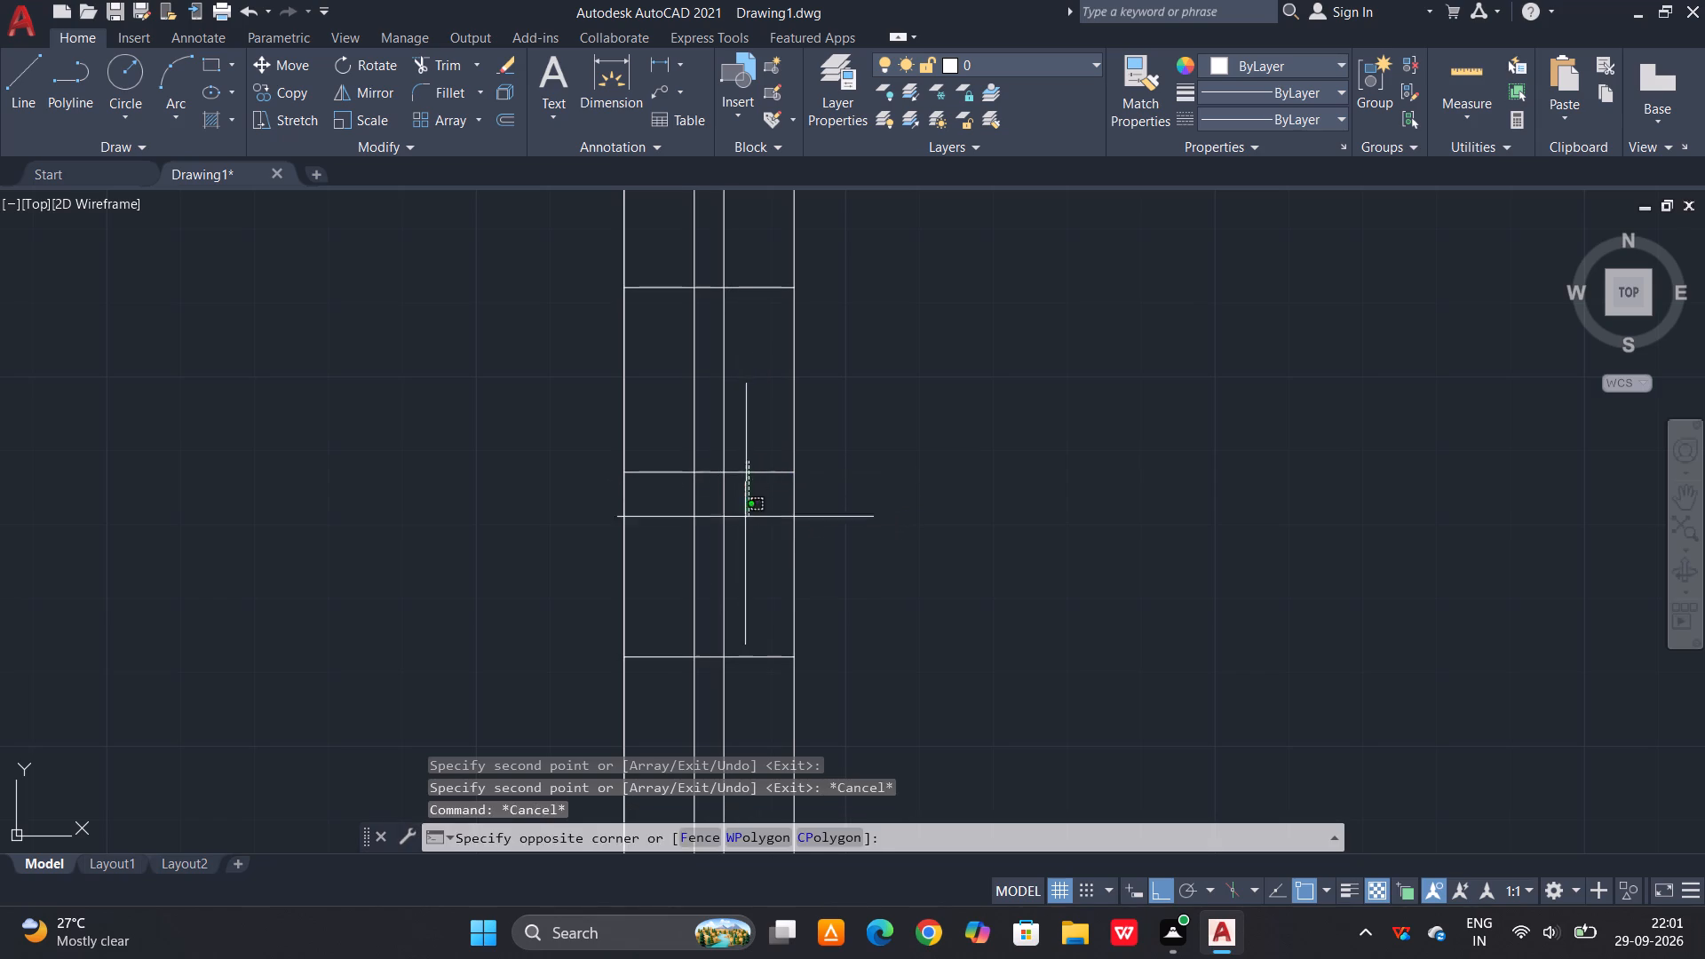
click(744, 527)
scroll(741, 620, down, 6)
scroll(736, 358, up, 3)
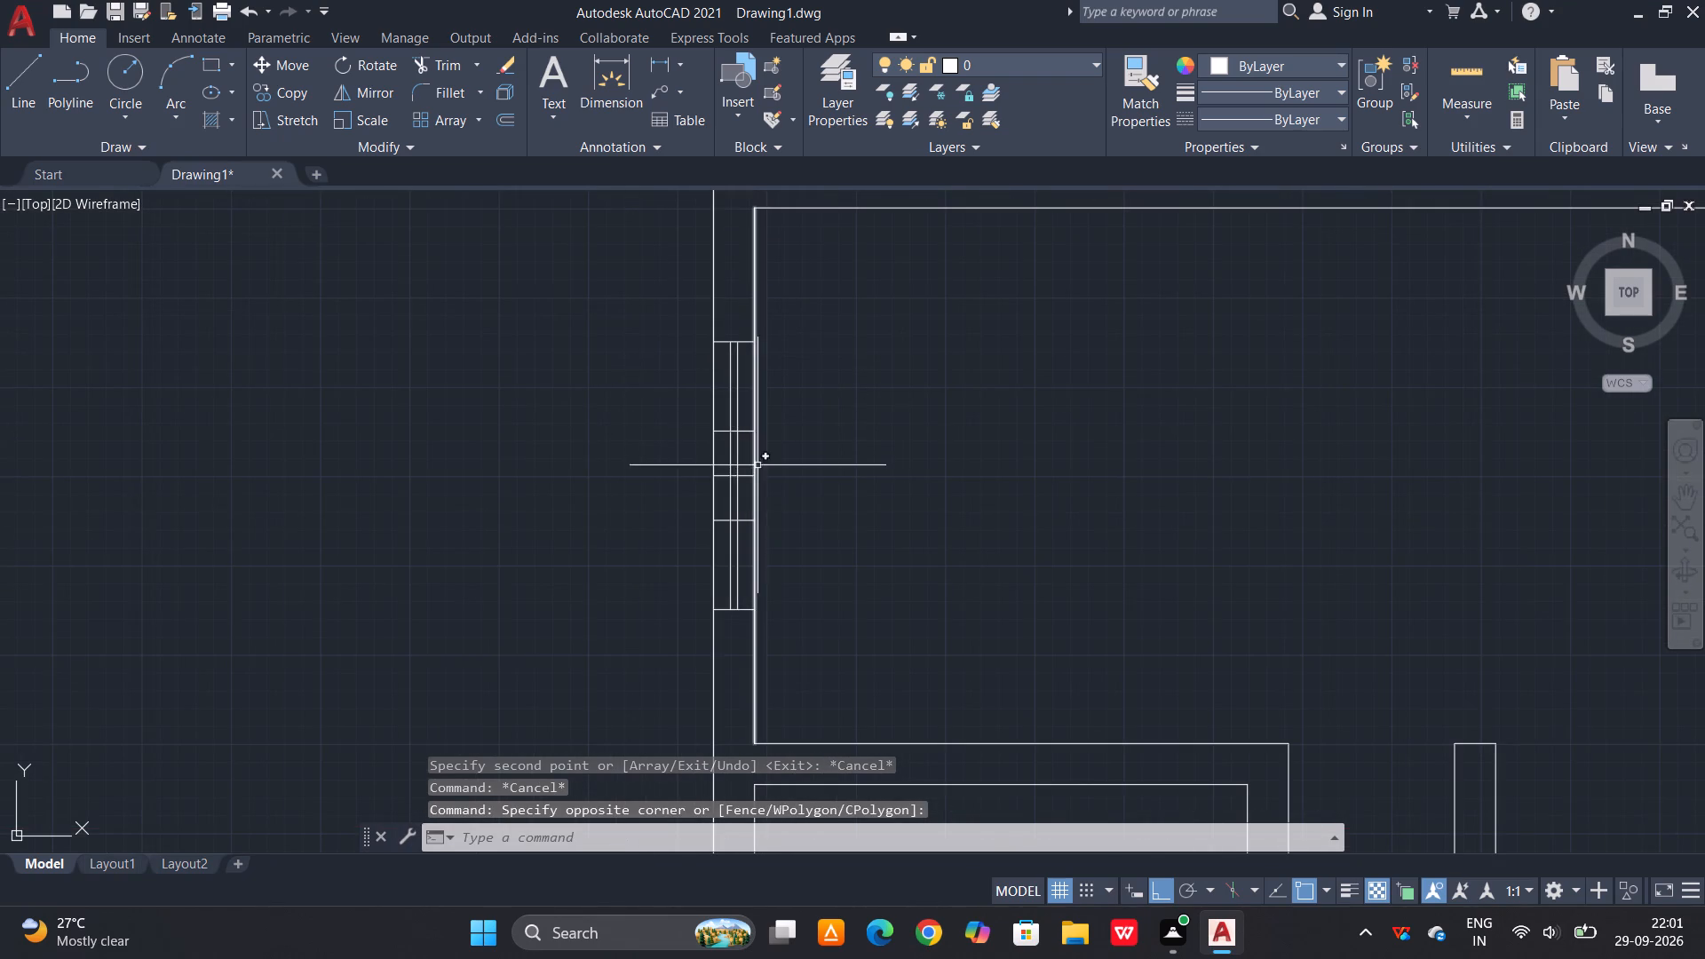
scroll(750, 472, up, 3)
click(732, 472)
click(718, 528)
scroll(730, 580, down, 1)
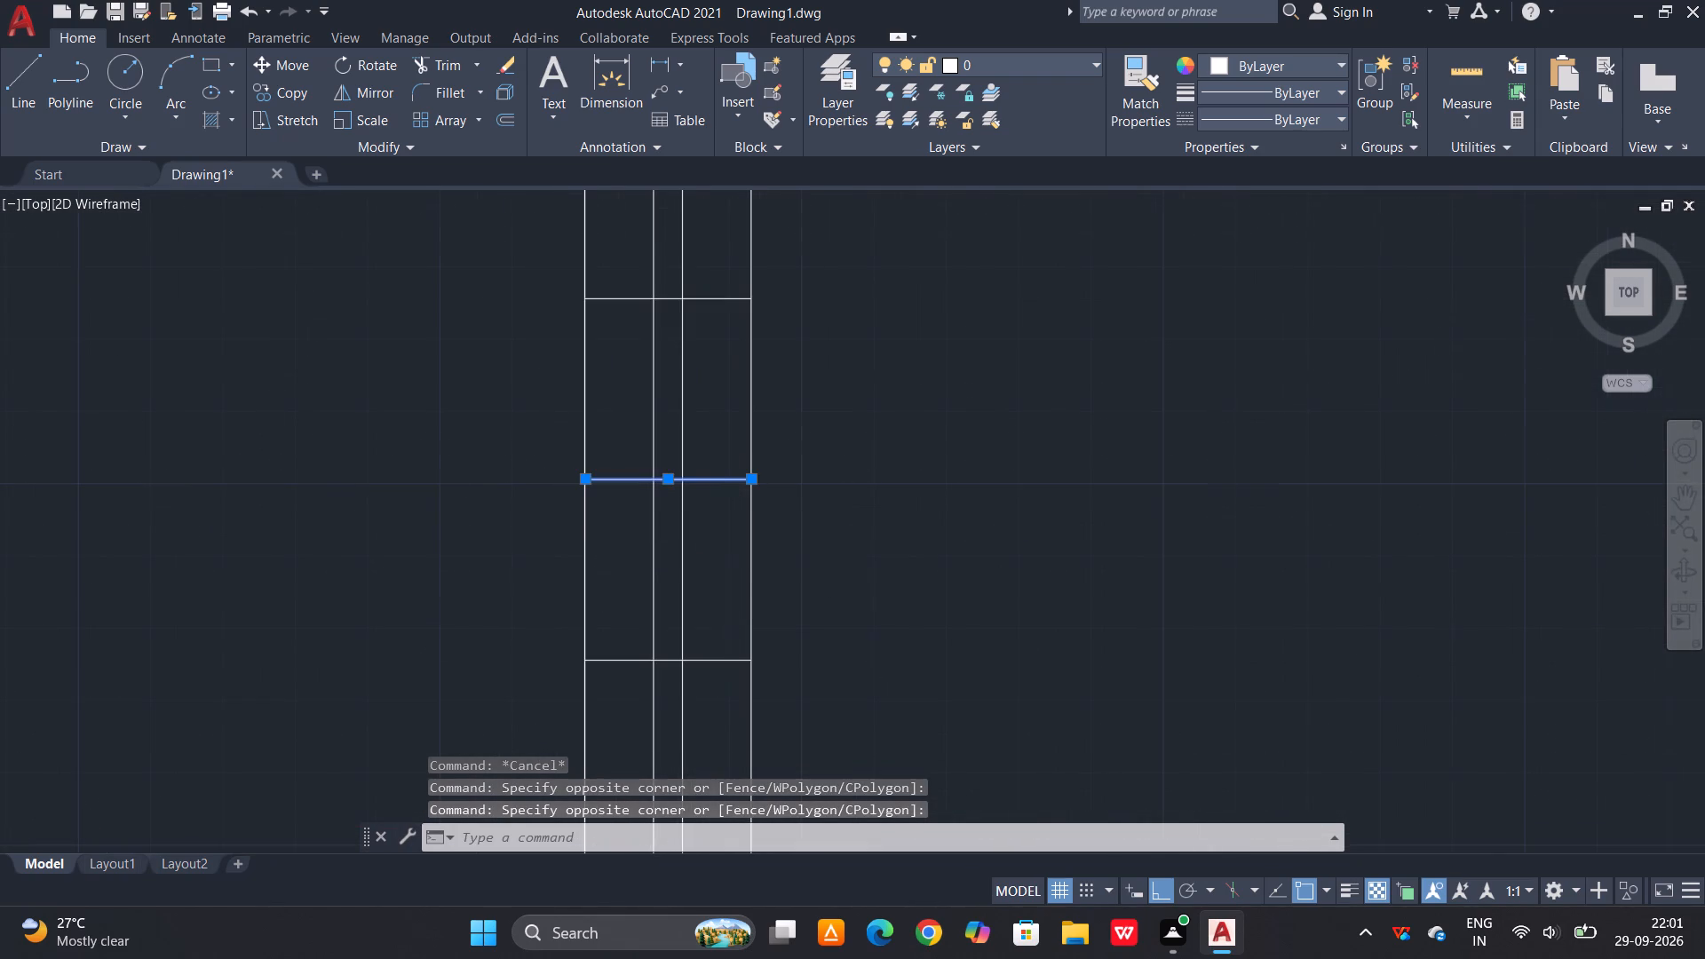
scroll(734, 588, down, 4)
scroll(727, 342, up, 3)
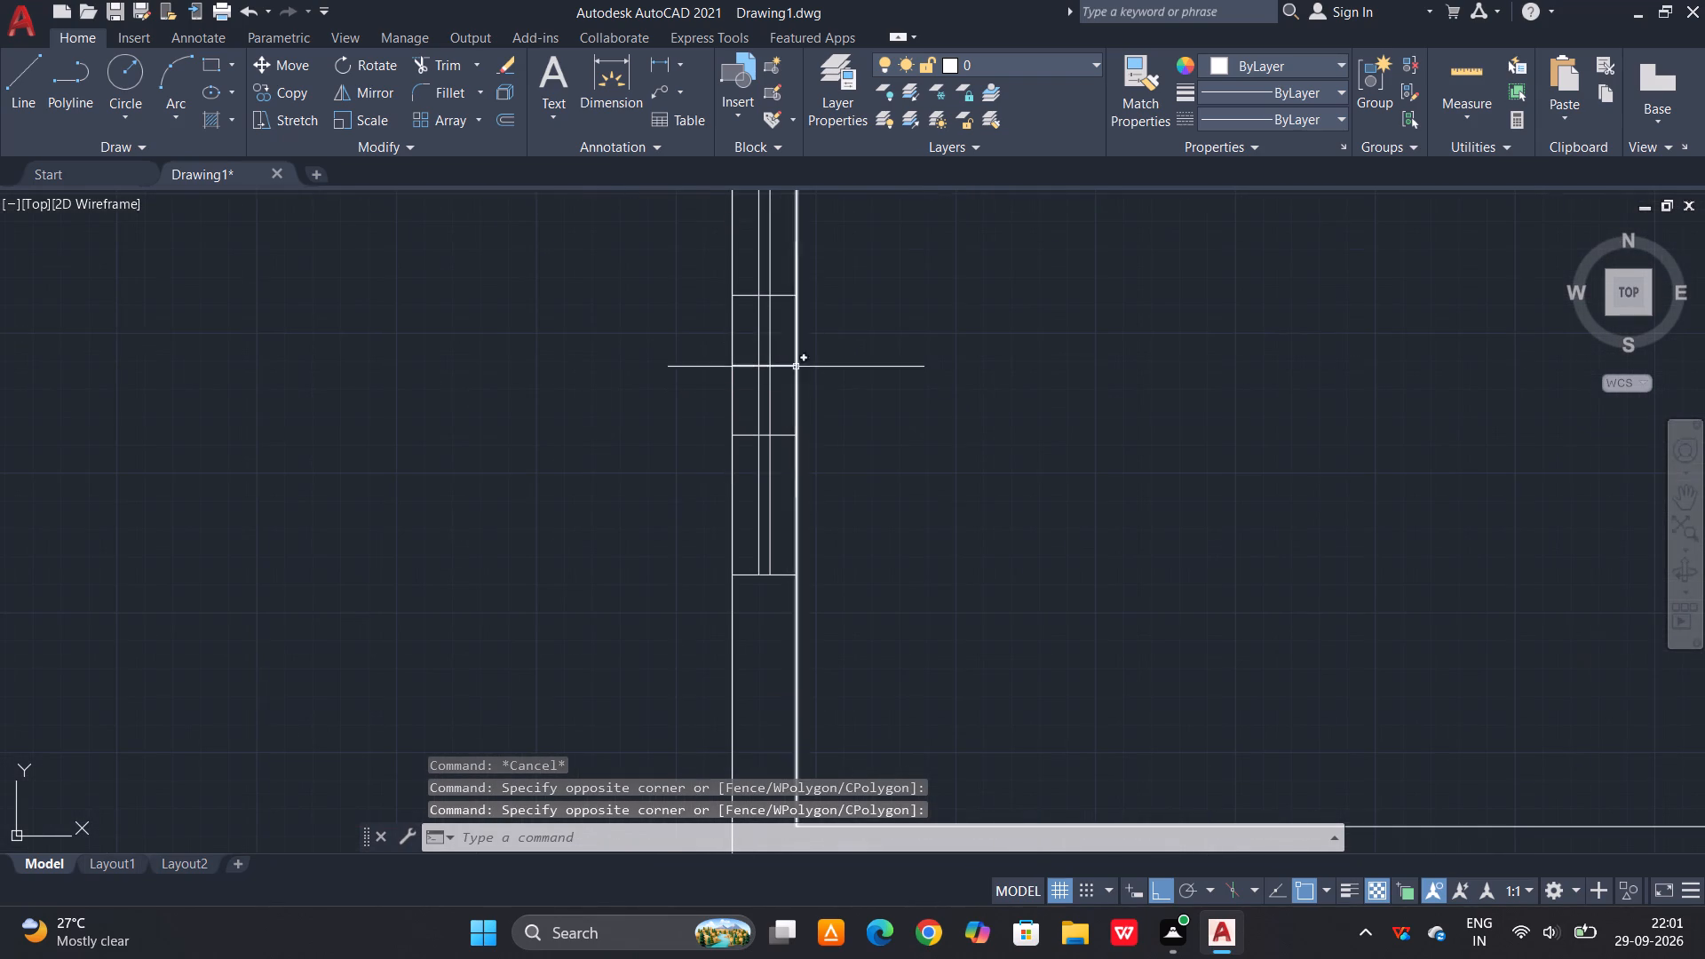
scroll(796, 367, up, 1)
click(765, 348)
click(759, 411)
scroll(725, 476, down, 4)
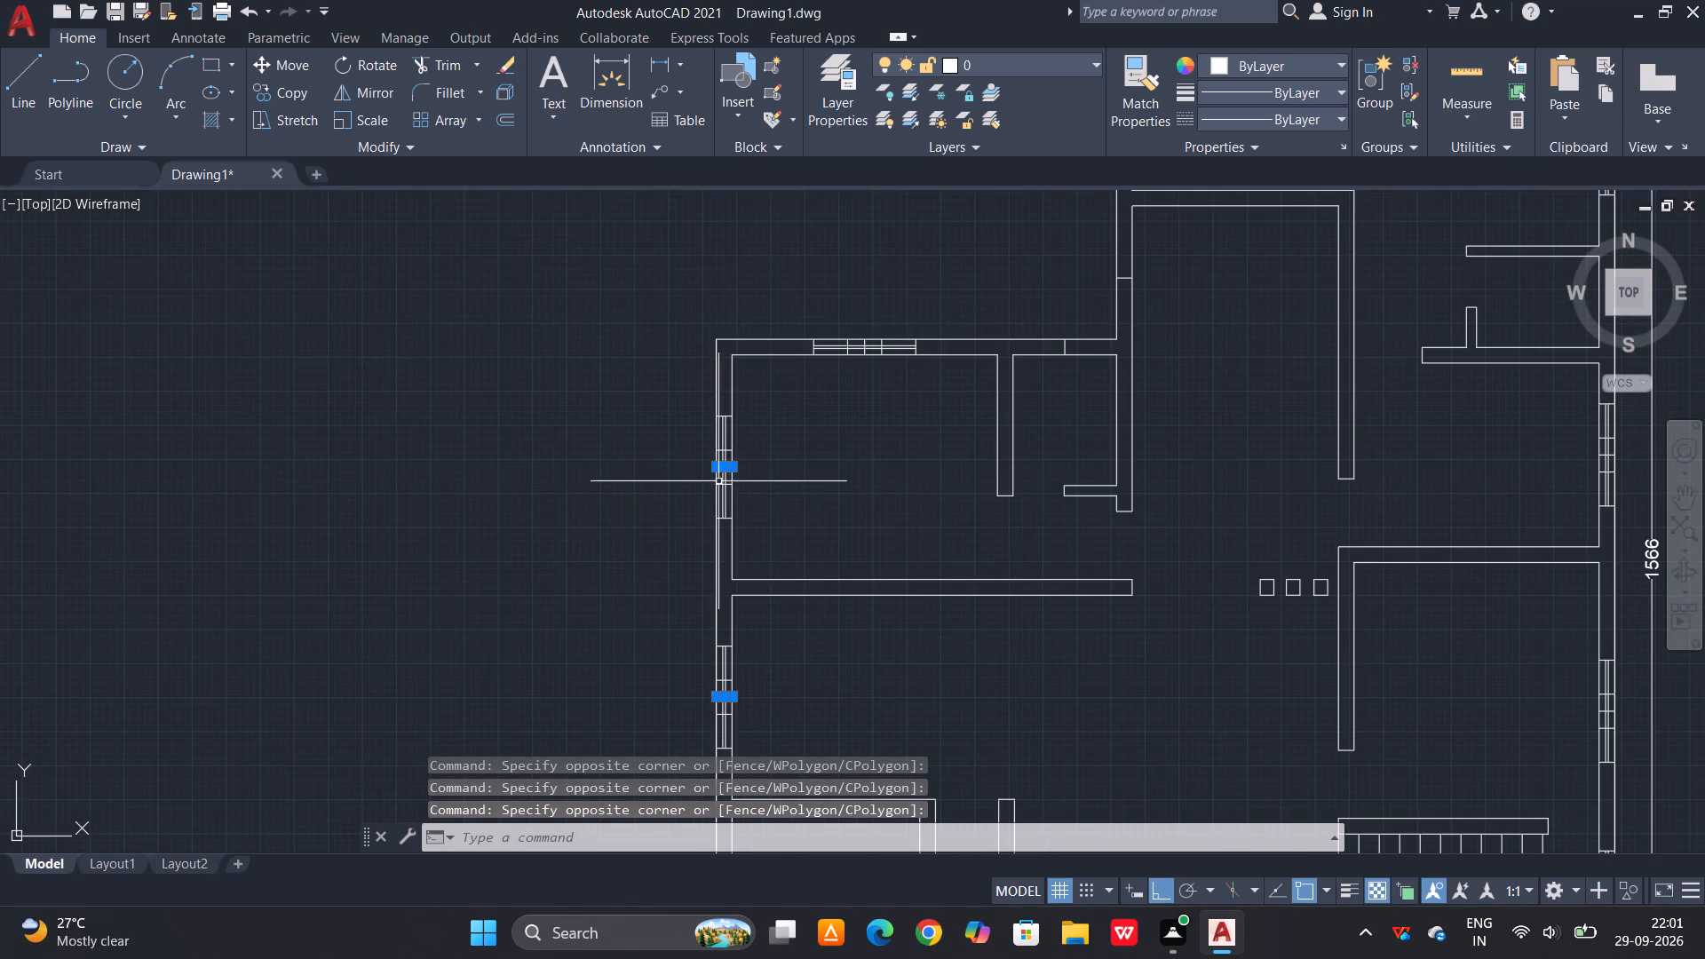
scroll(856, 327, up, 3)
click(891, 375)
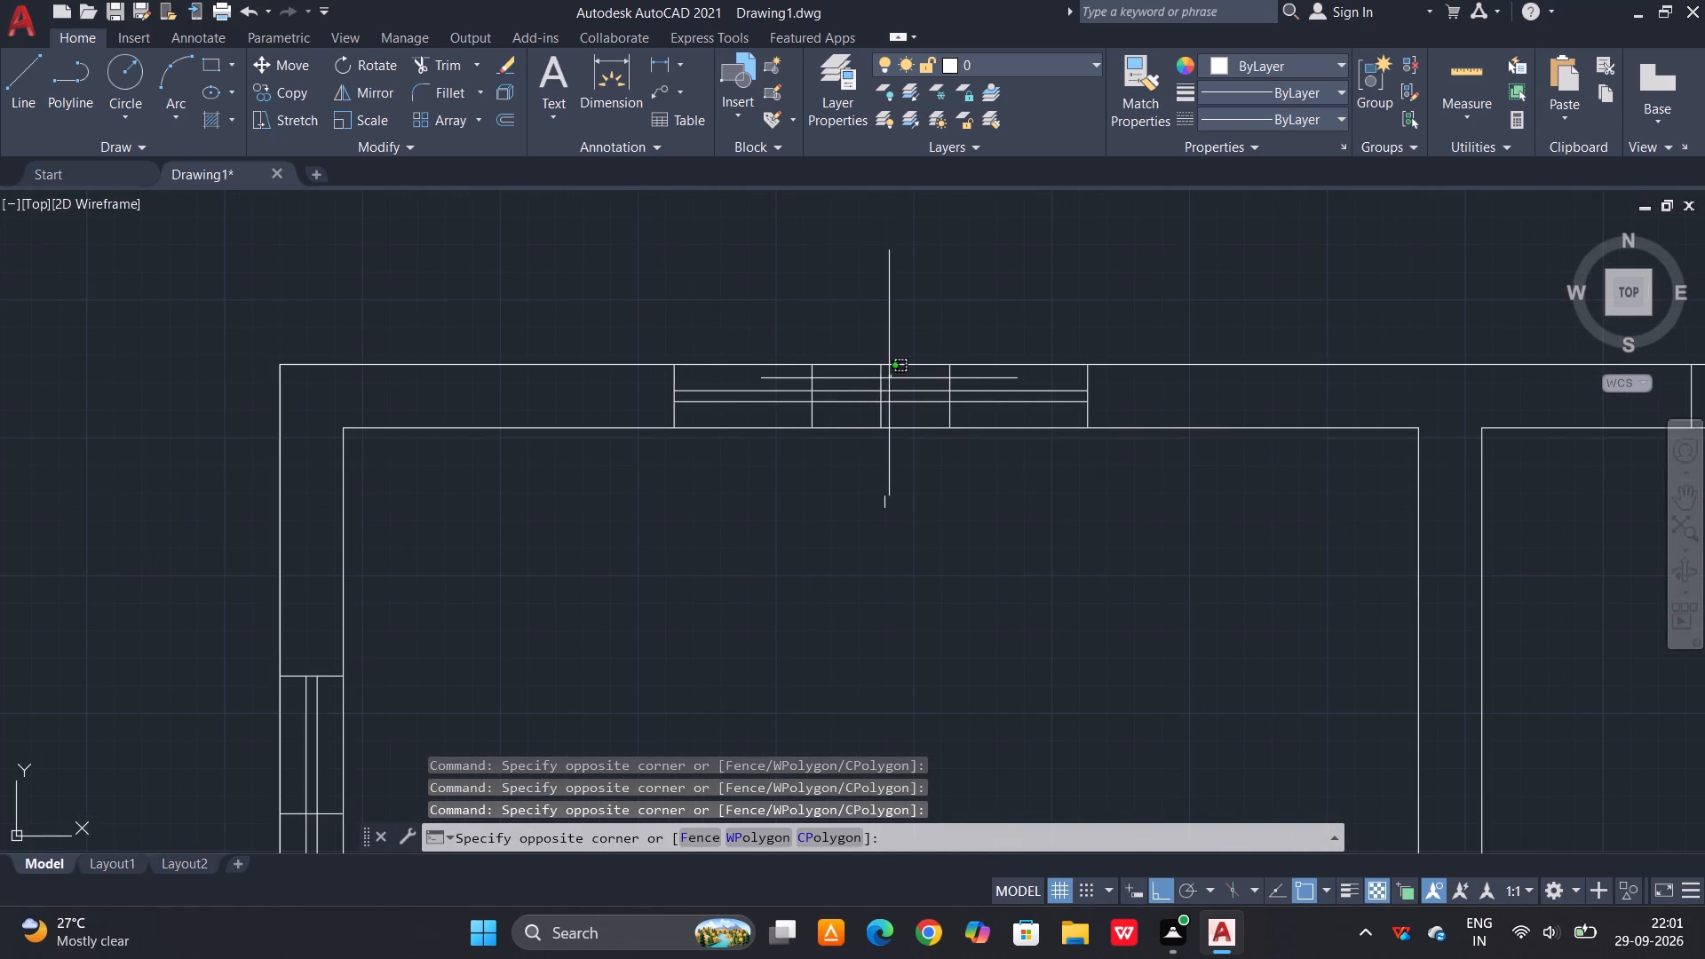
click(864, 380)
scroll(790, 408, down, 5)
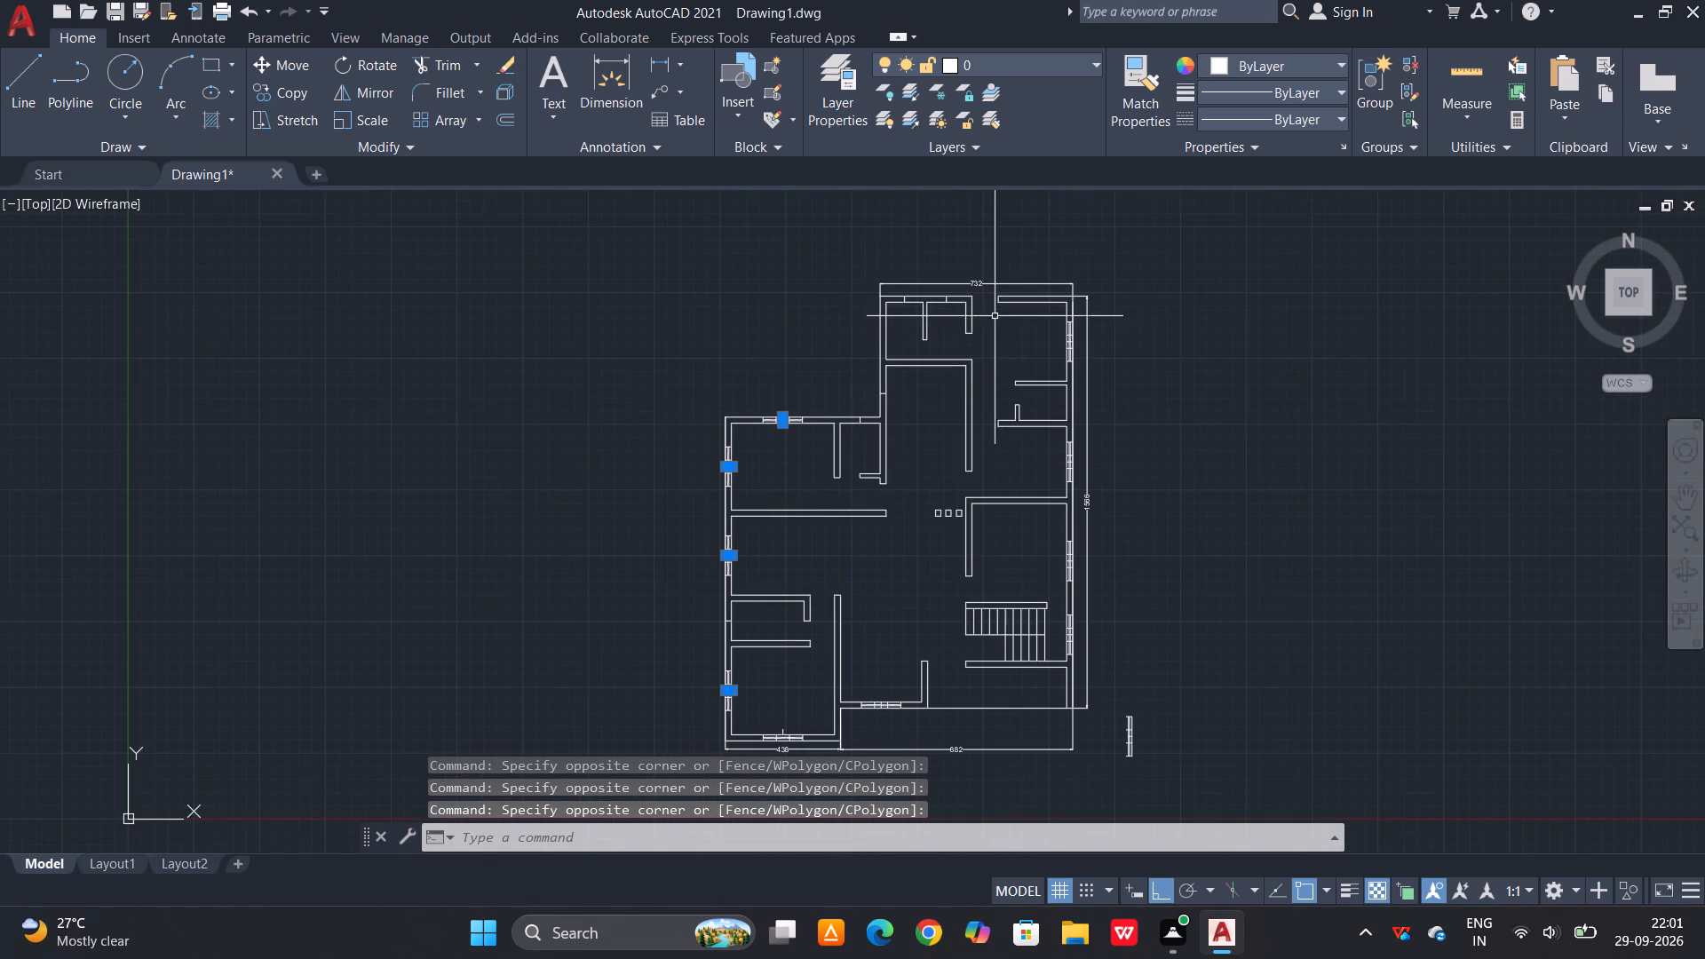
scroll(1059, 392, up, 2)
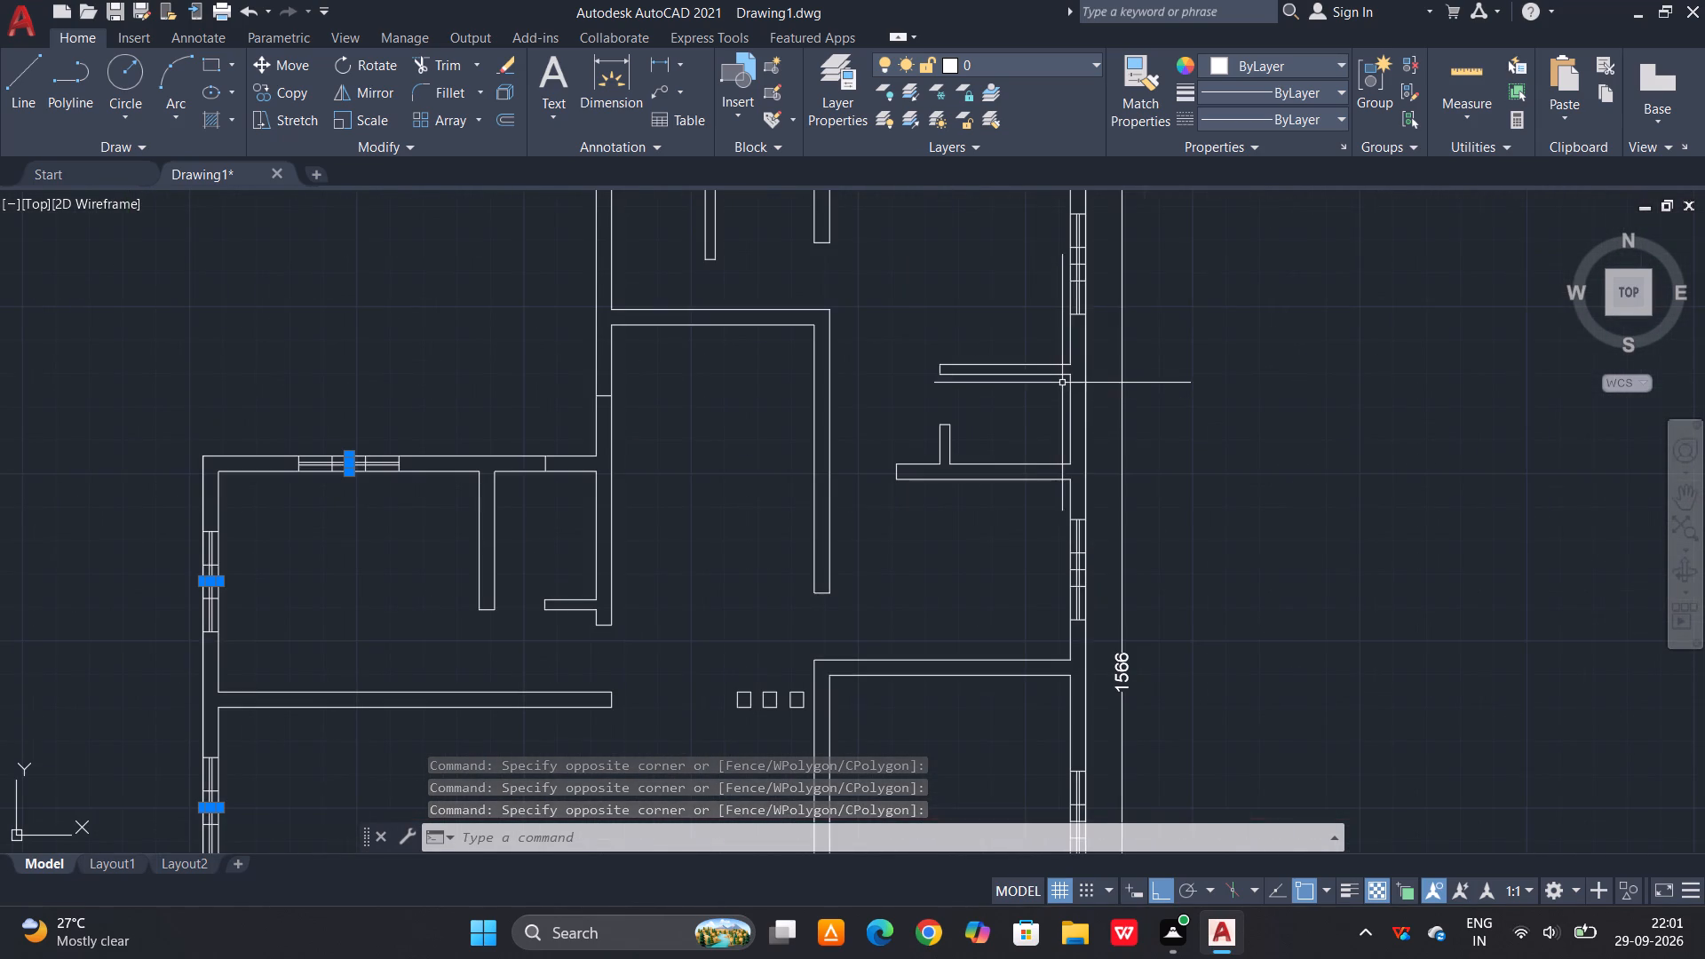
scroll(1082, 277, up, 2)
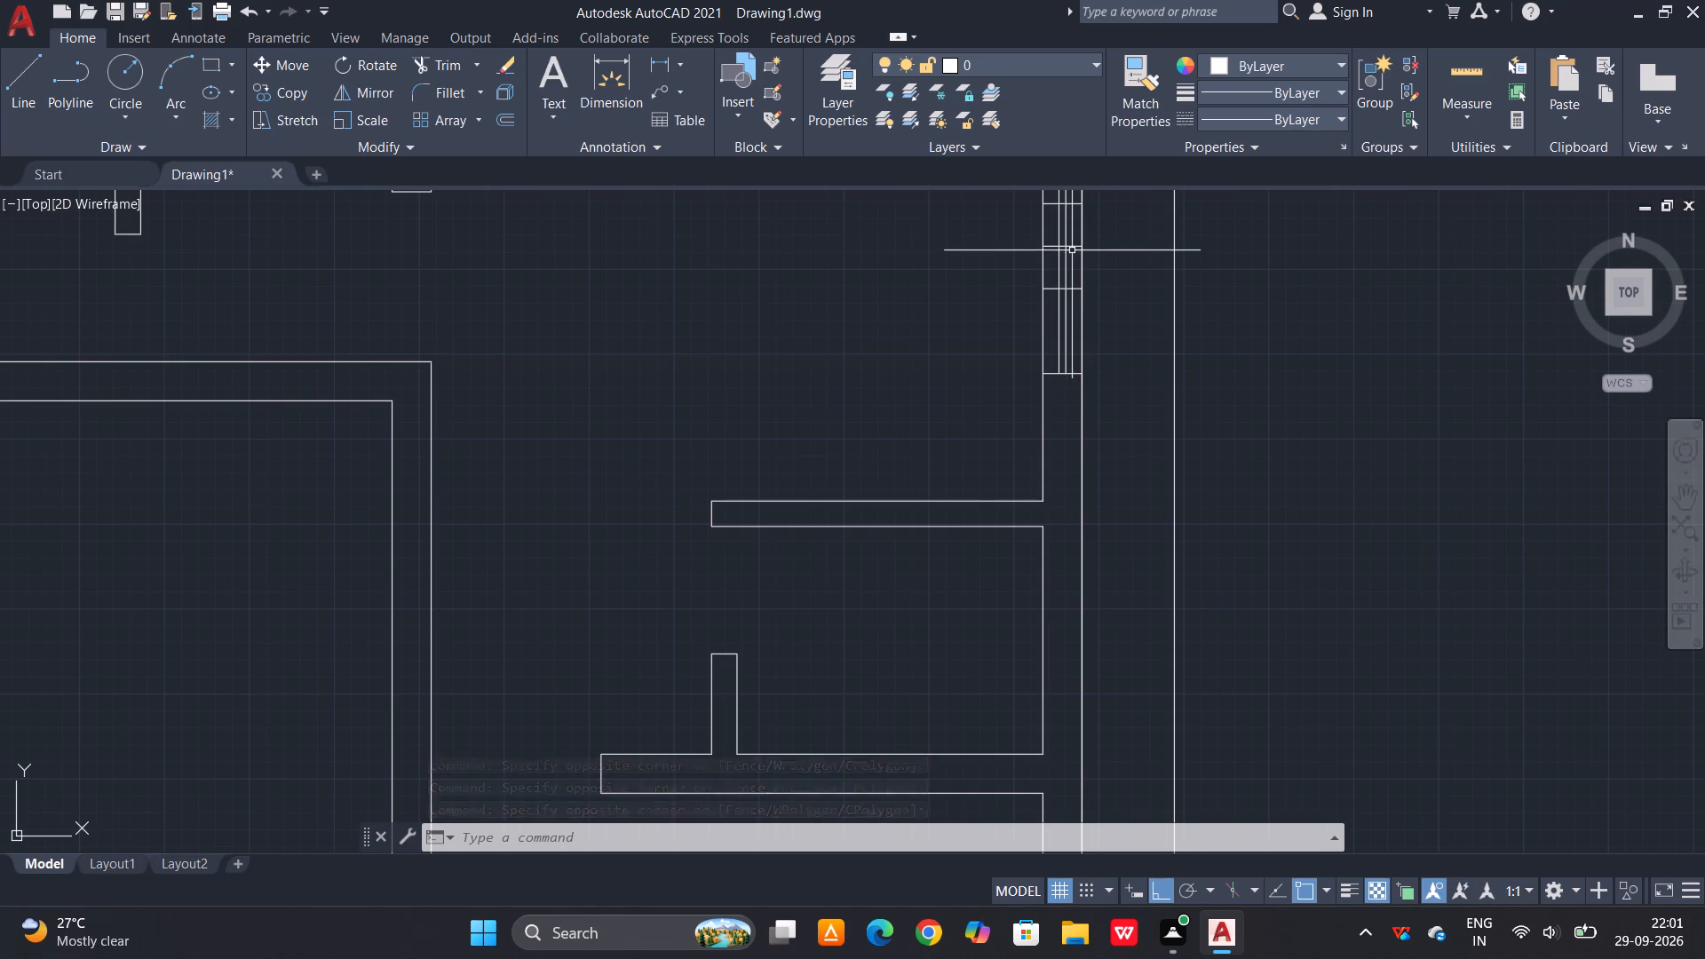
click(1072, 245)
scroll(1044, 234, down, 1)
scroll(1039, 378, down, 1)
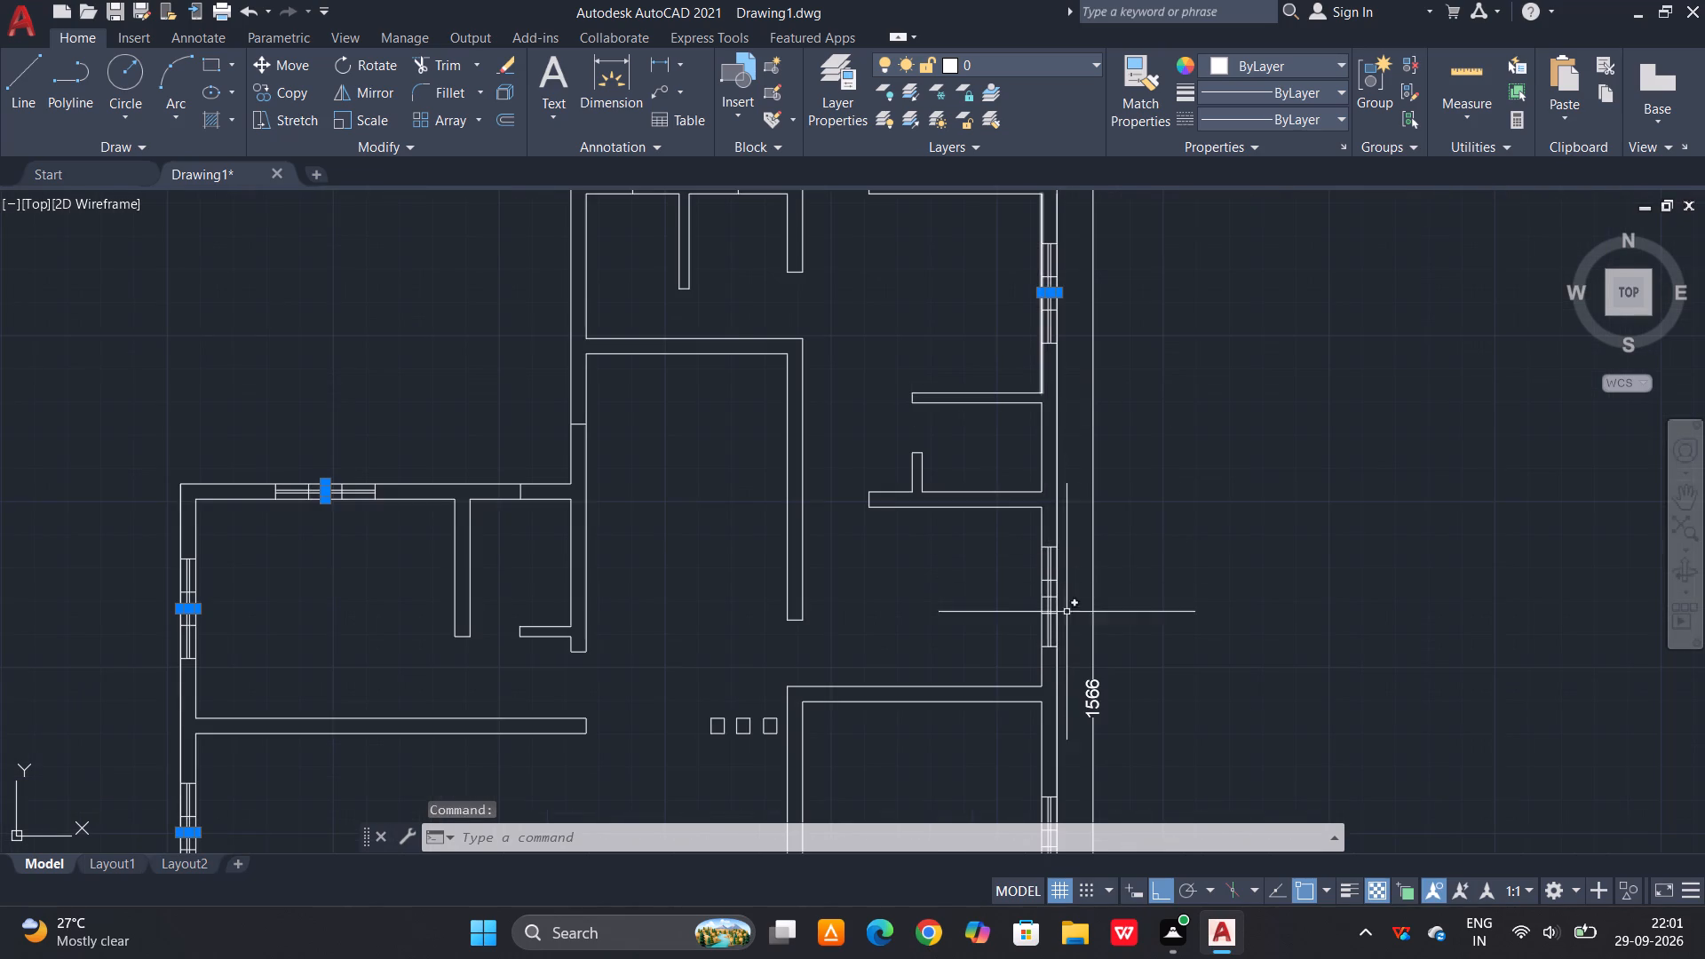
scroll(1067, 622, up, 3)
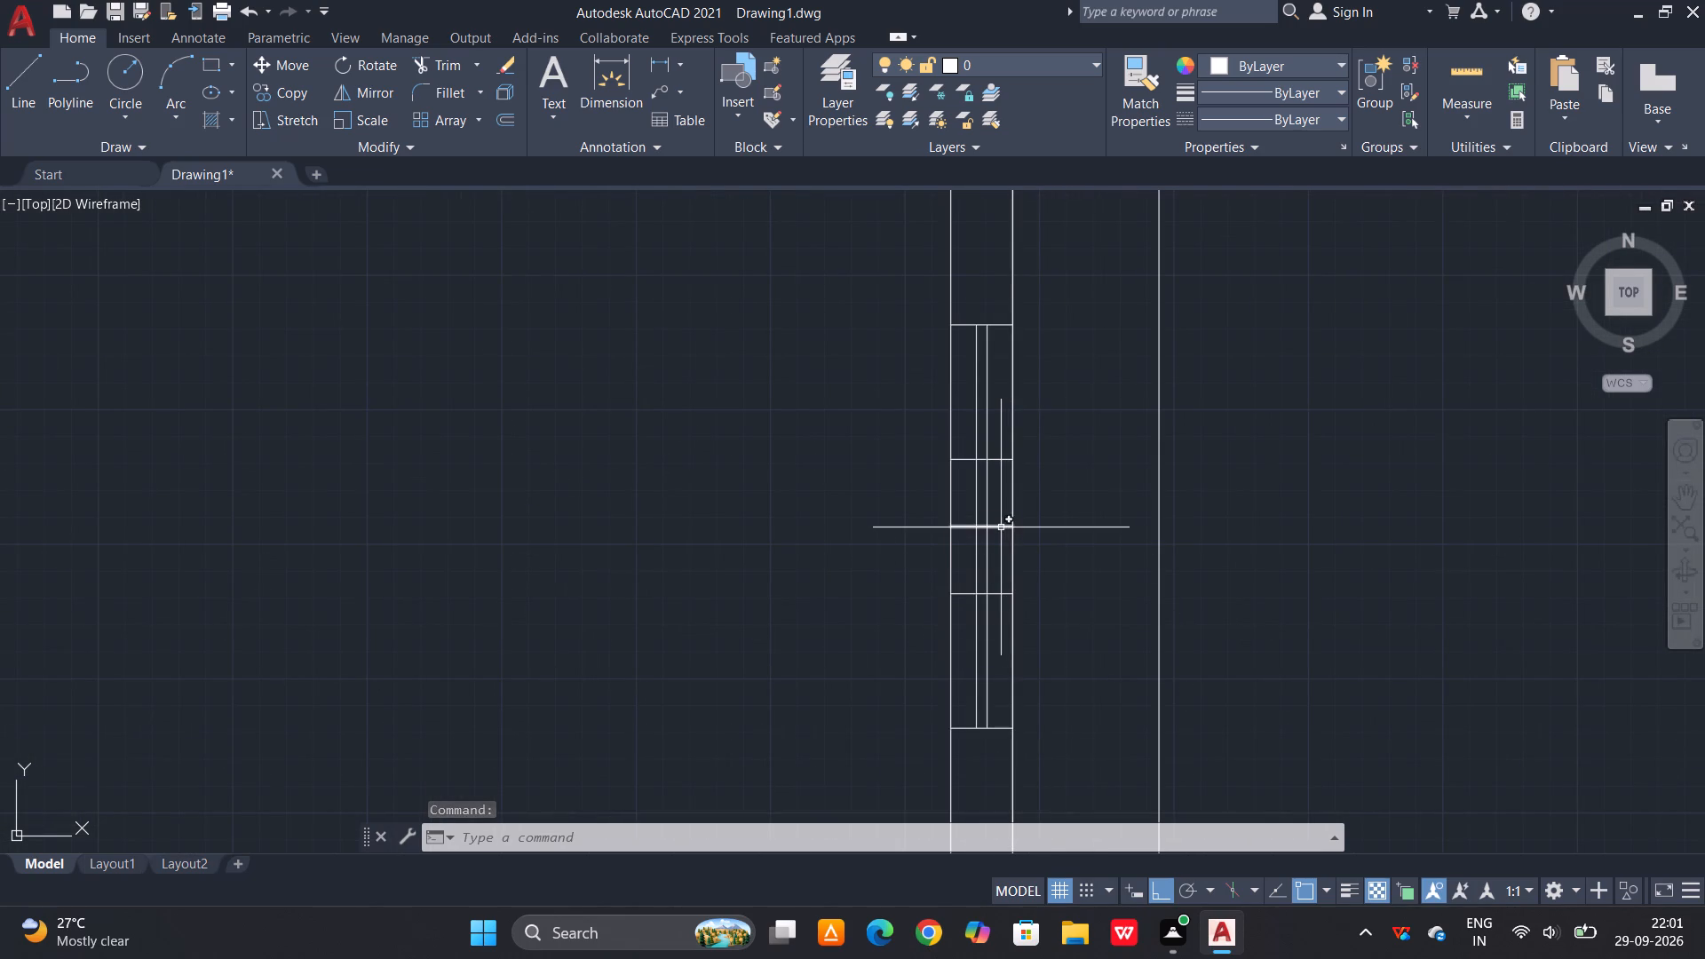
click(1001, 527)
scroll(932, 321, down, 5)
scroll(955, 564, up, 2)
scroll(921, 467, up, 3)
click(904, 481)
scroll(915, 387, down, 4)
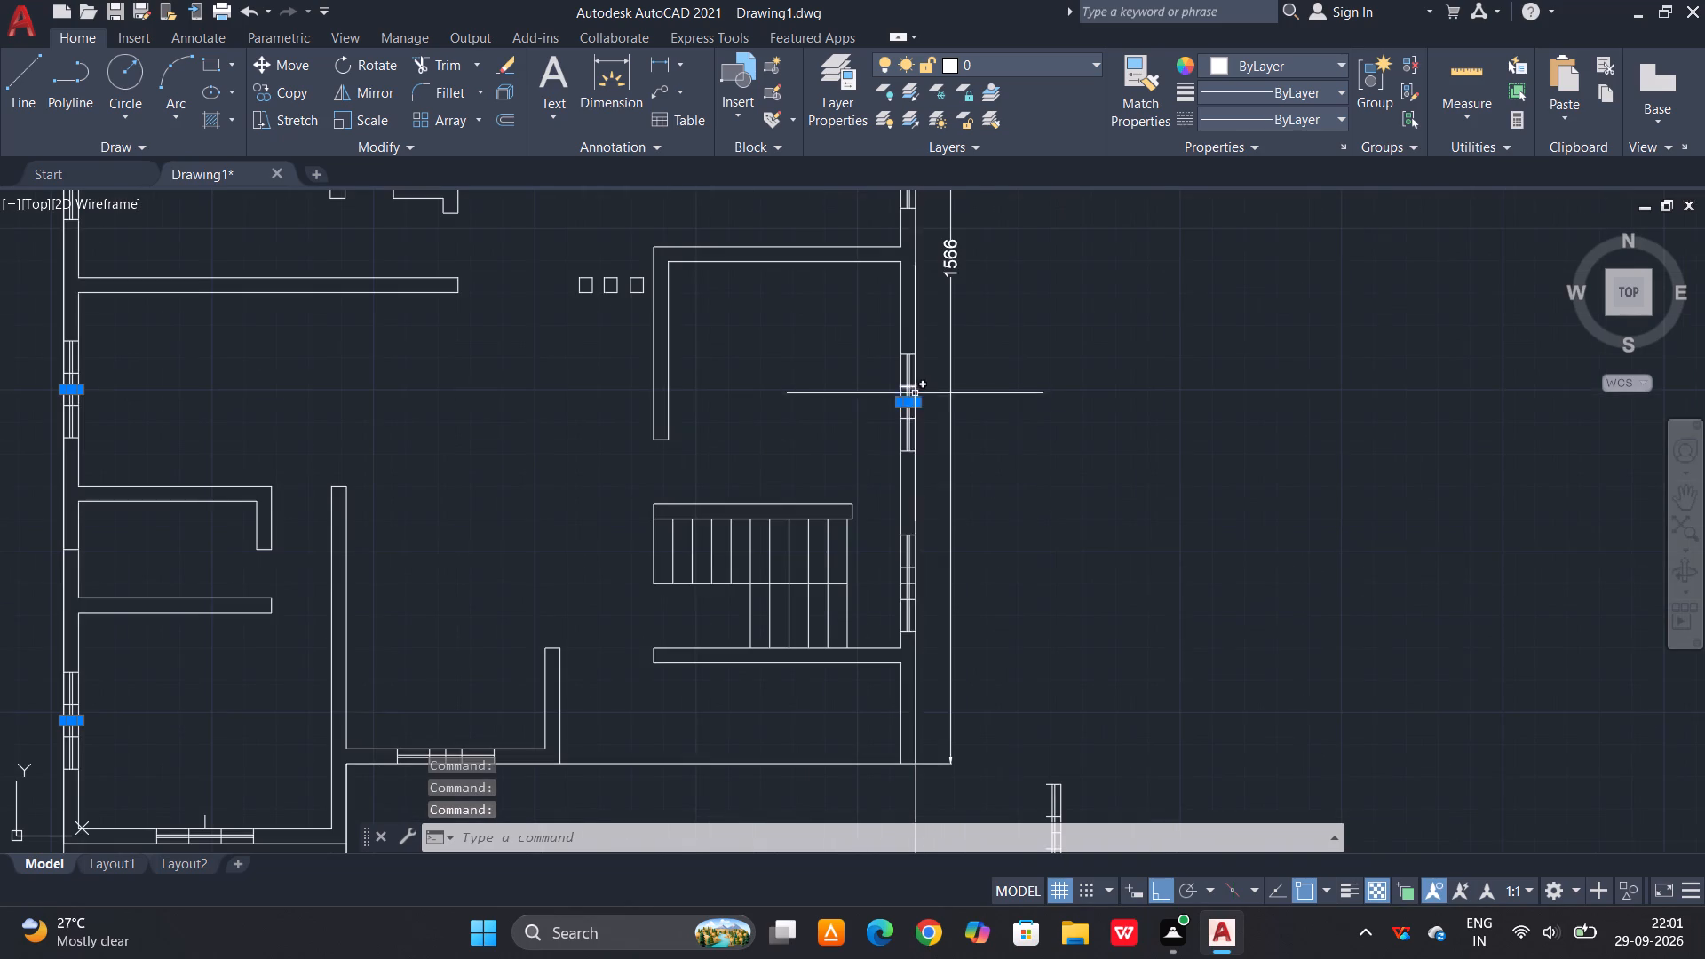
scroll(912, 584, up, 2)
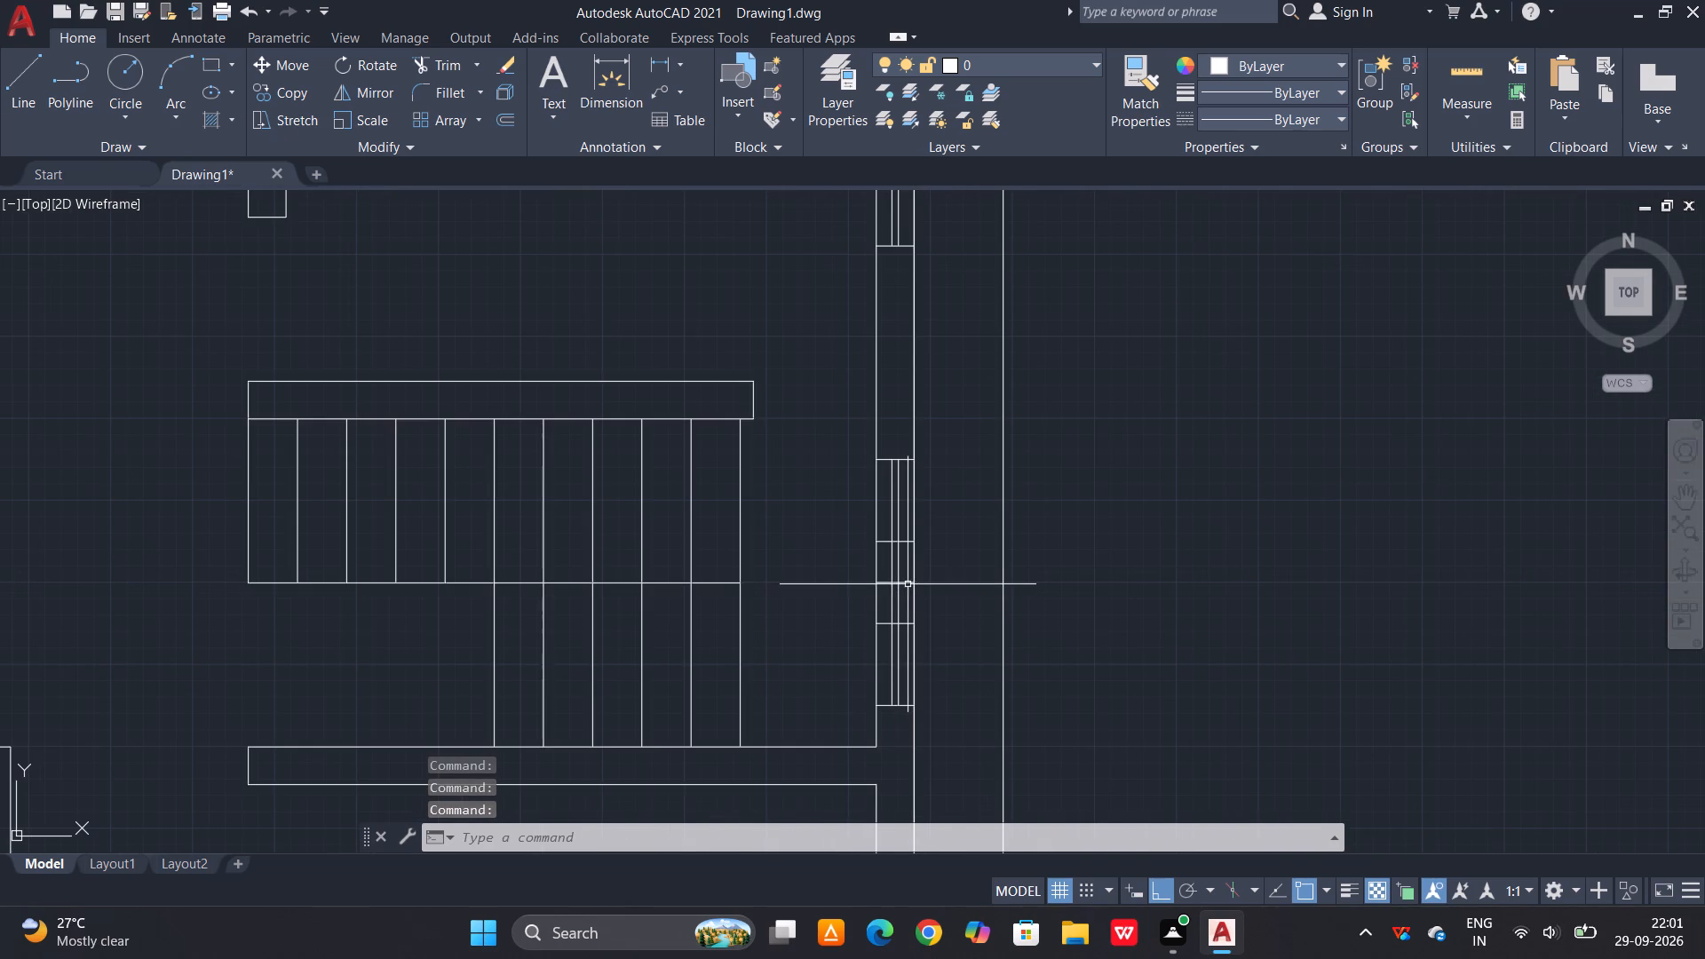
scroll(907, 581, up, 4)
click(906, 606)
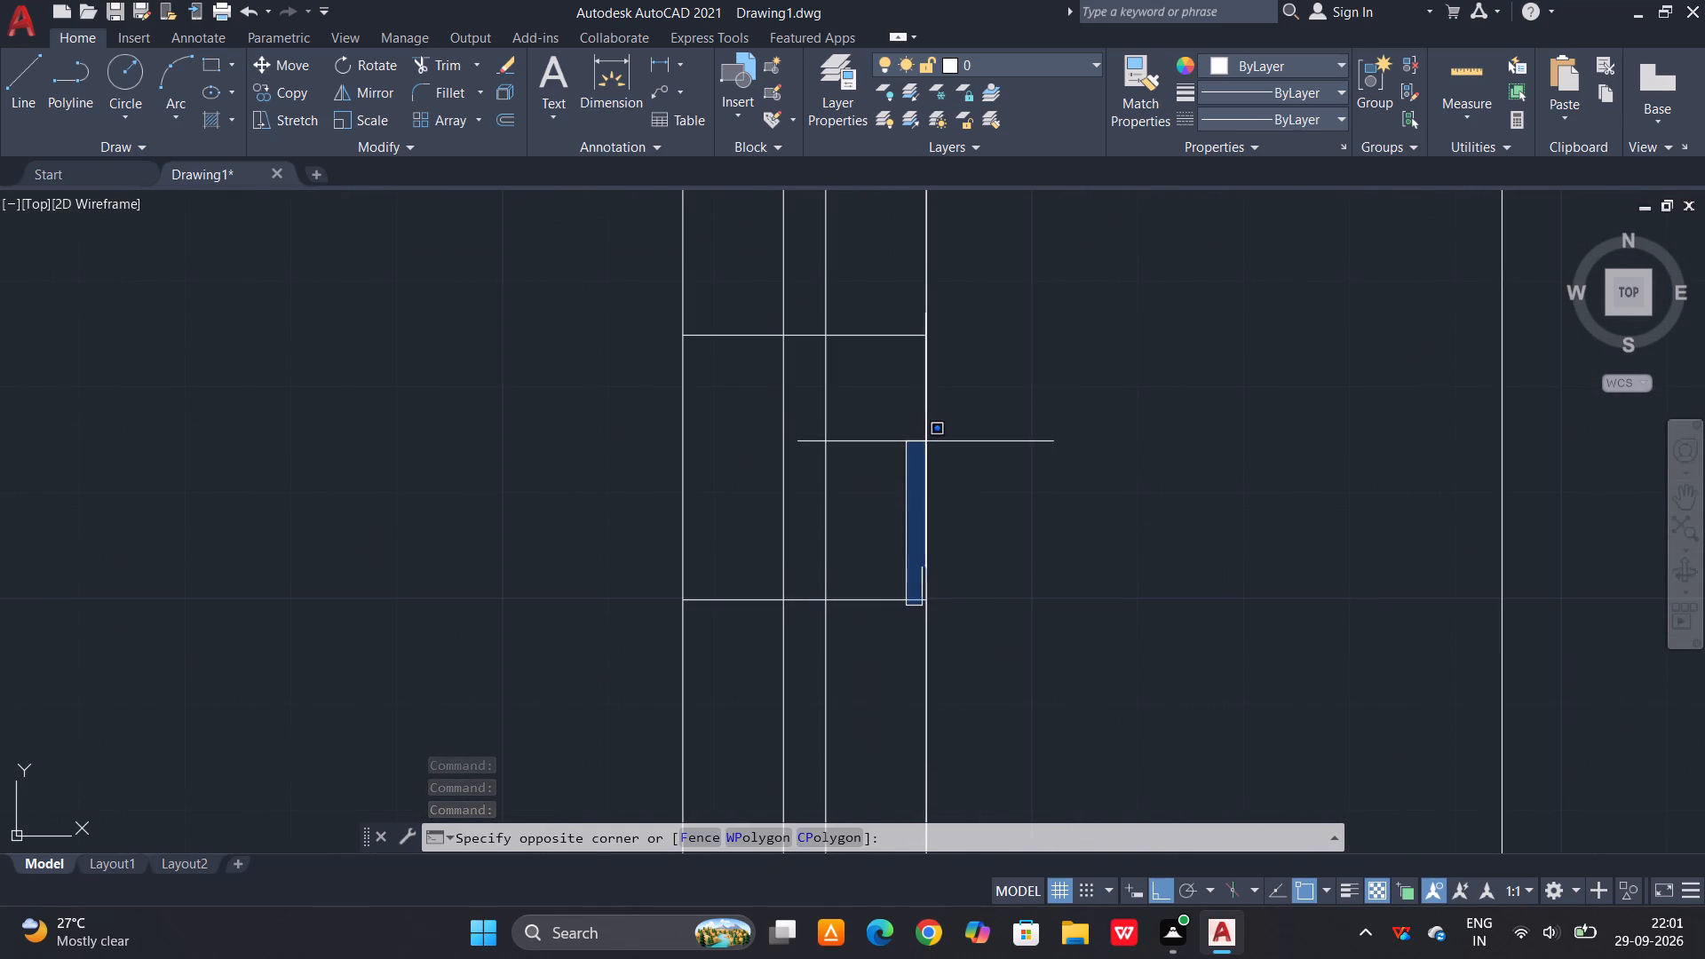
click(869, 573)
scroll(892, 432, down, 6)
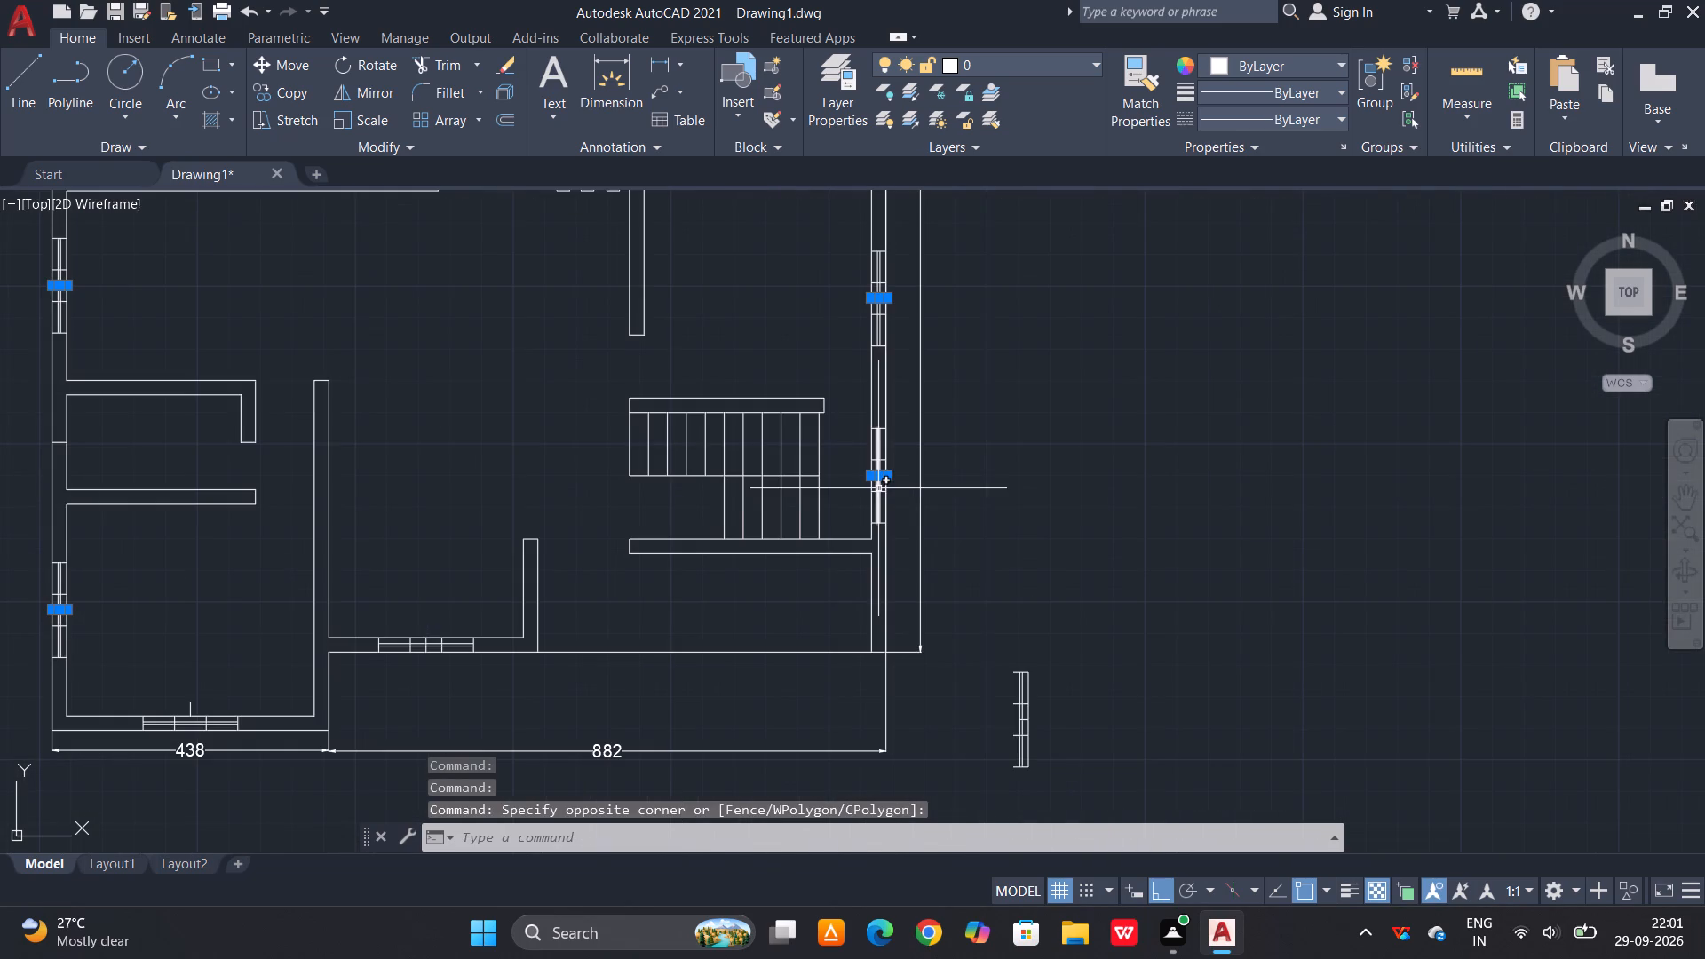
scroll(473, 654, up, 2)
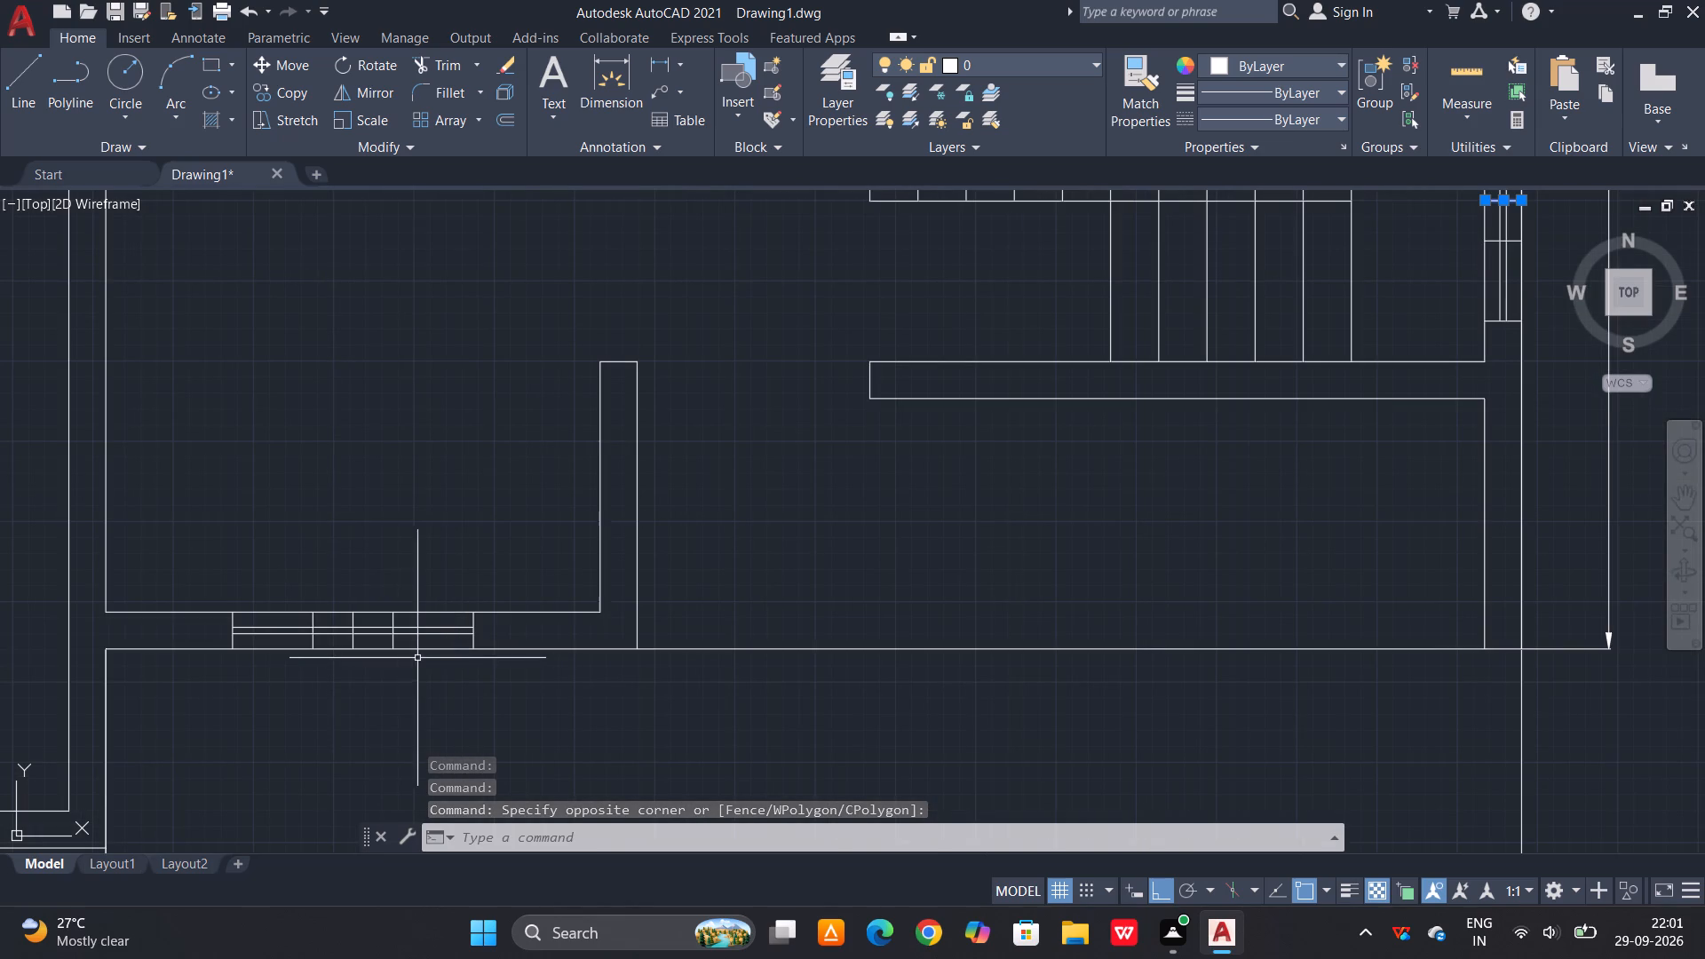
click(353, 621)
scroll(503, 575, down, 2)
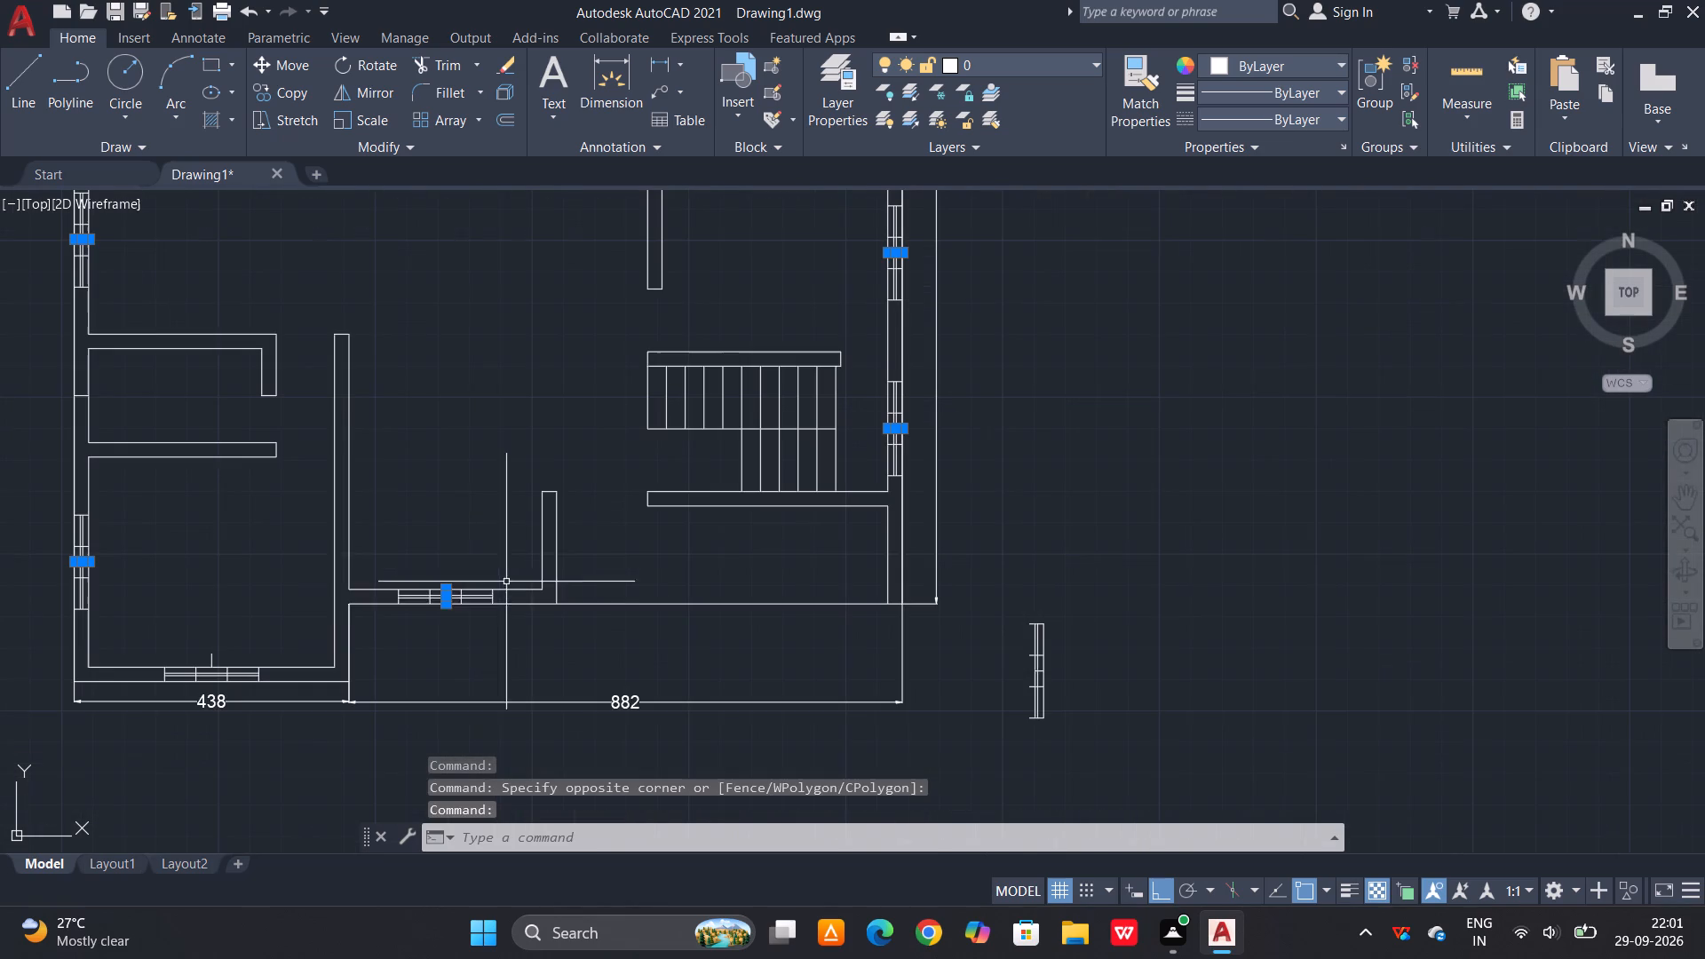
scroll(213, 638, up, 2)
click(254, 645)
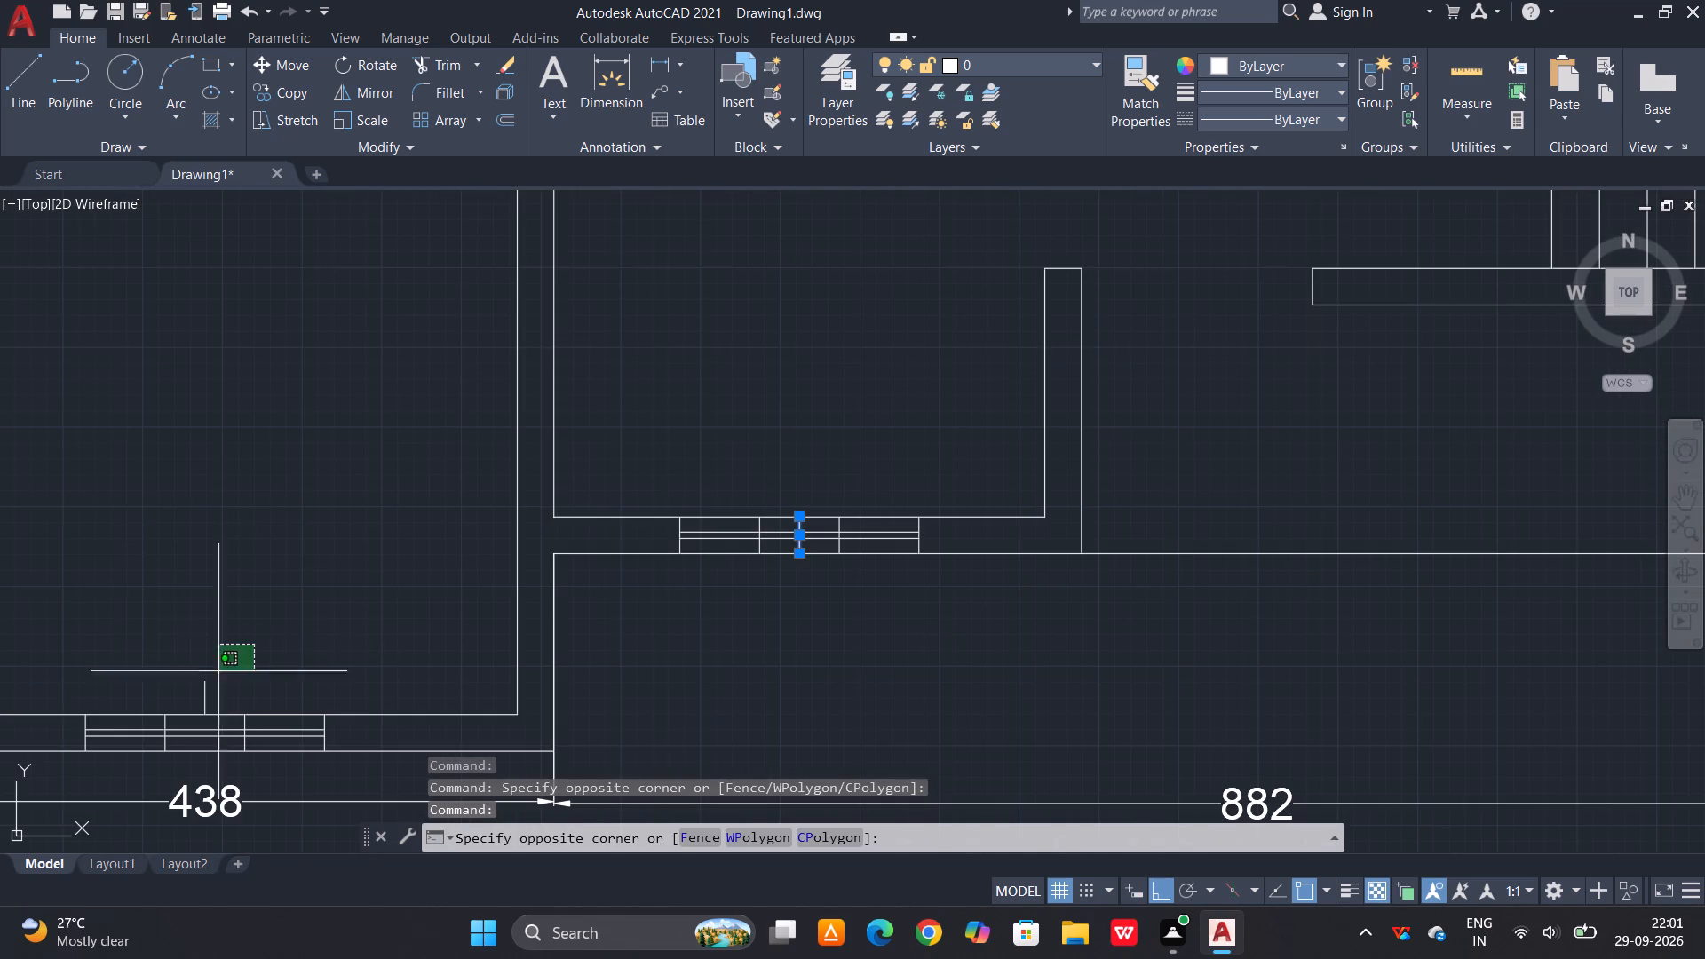
click(172, 693)
scroll(200, 593, down, 4)
scroll(518, 583, up, 2)
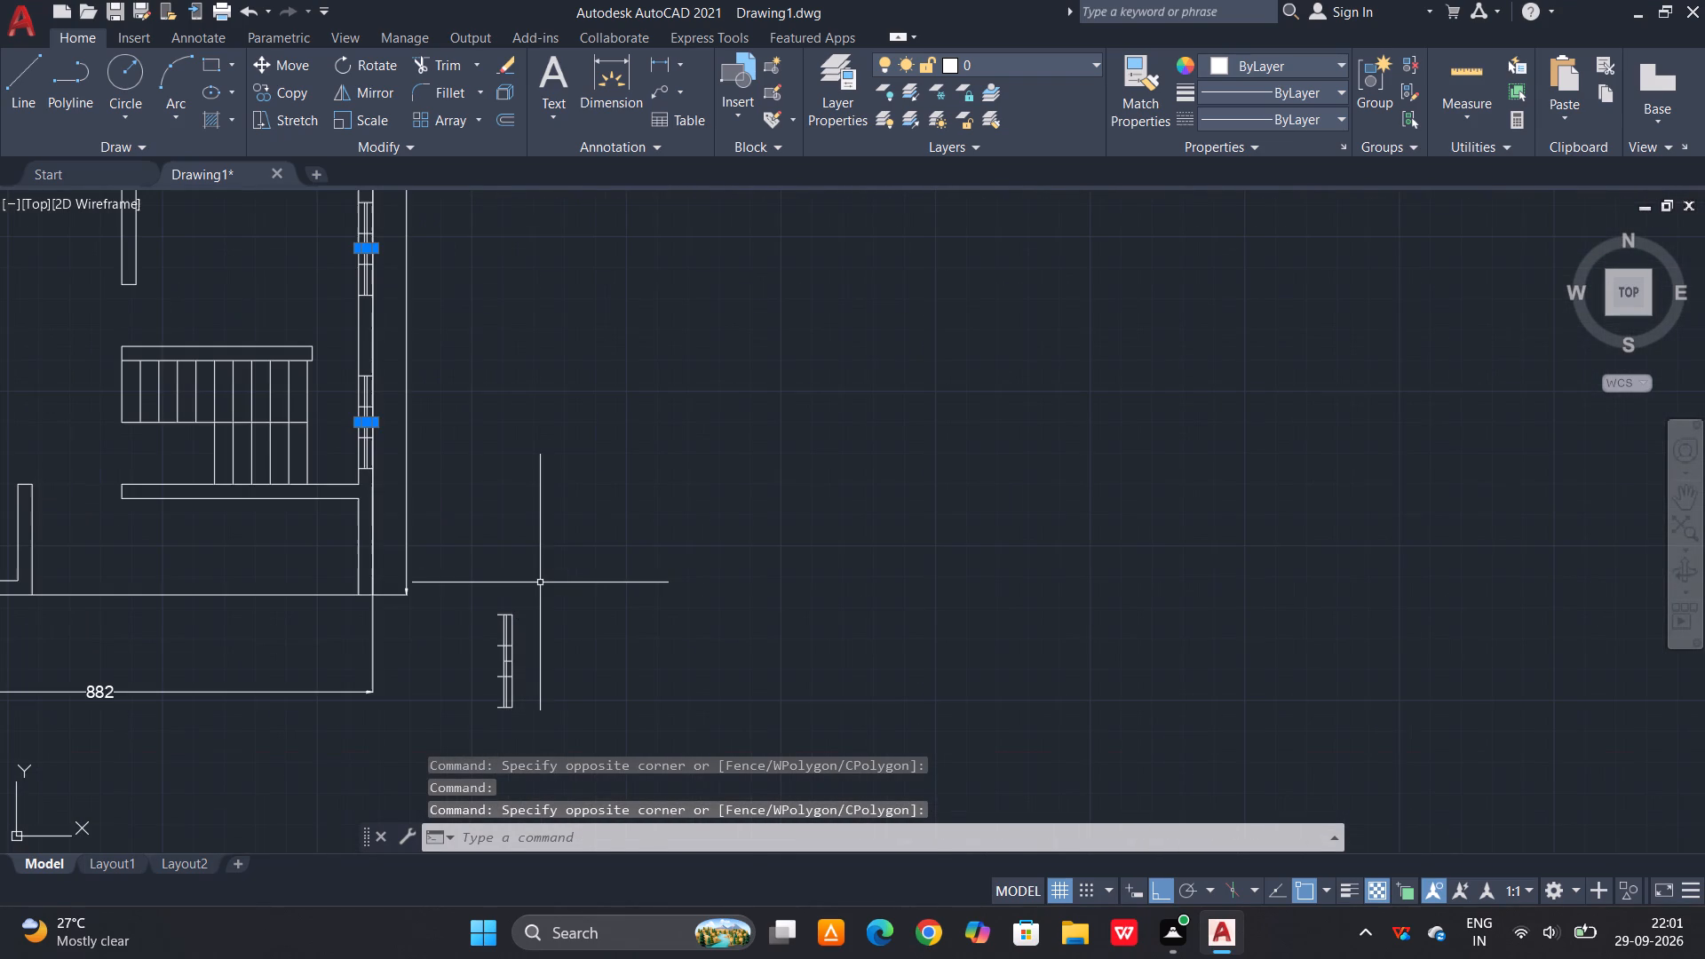
click(540, 583)
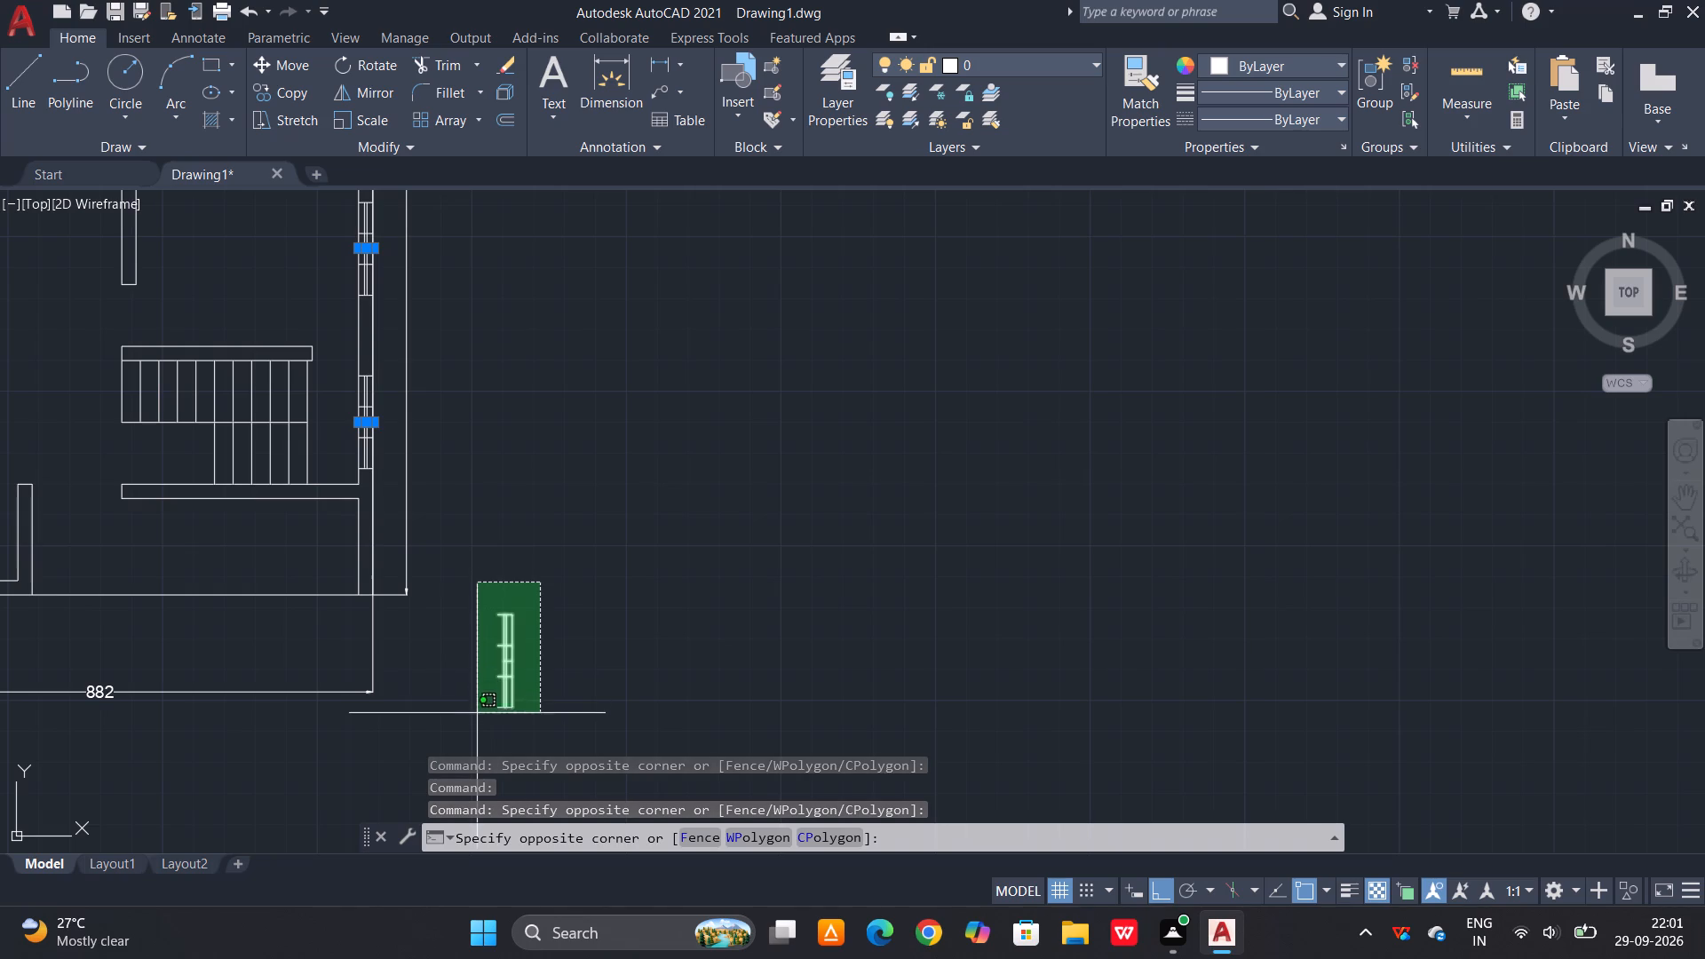
click(477, 722)
key(Delete)
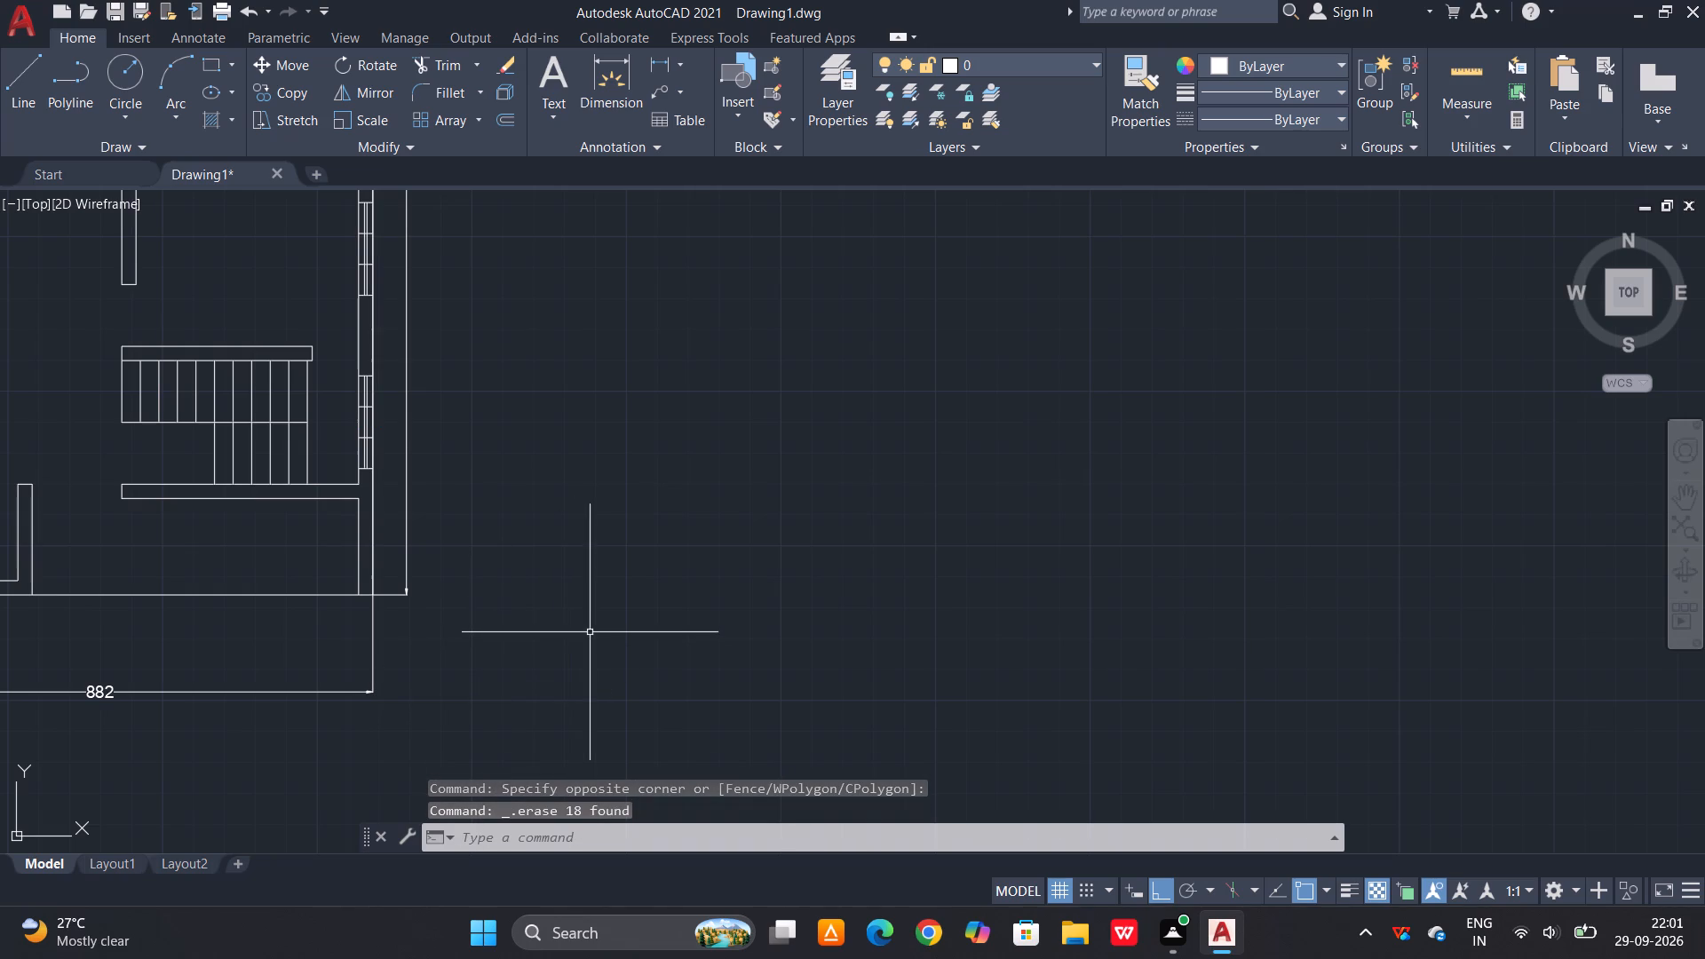
Offset the centre mark in the top wall of the small room beside the upper-left room by 37.5 to both sides.
scroll(599, 611, down, 1)
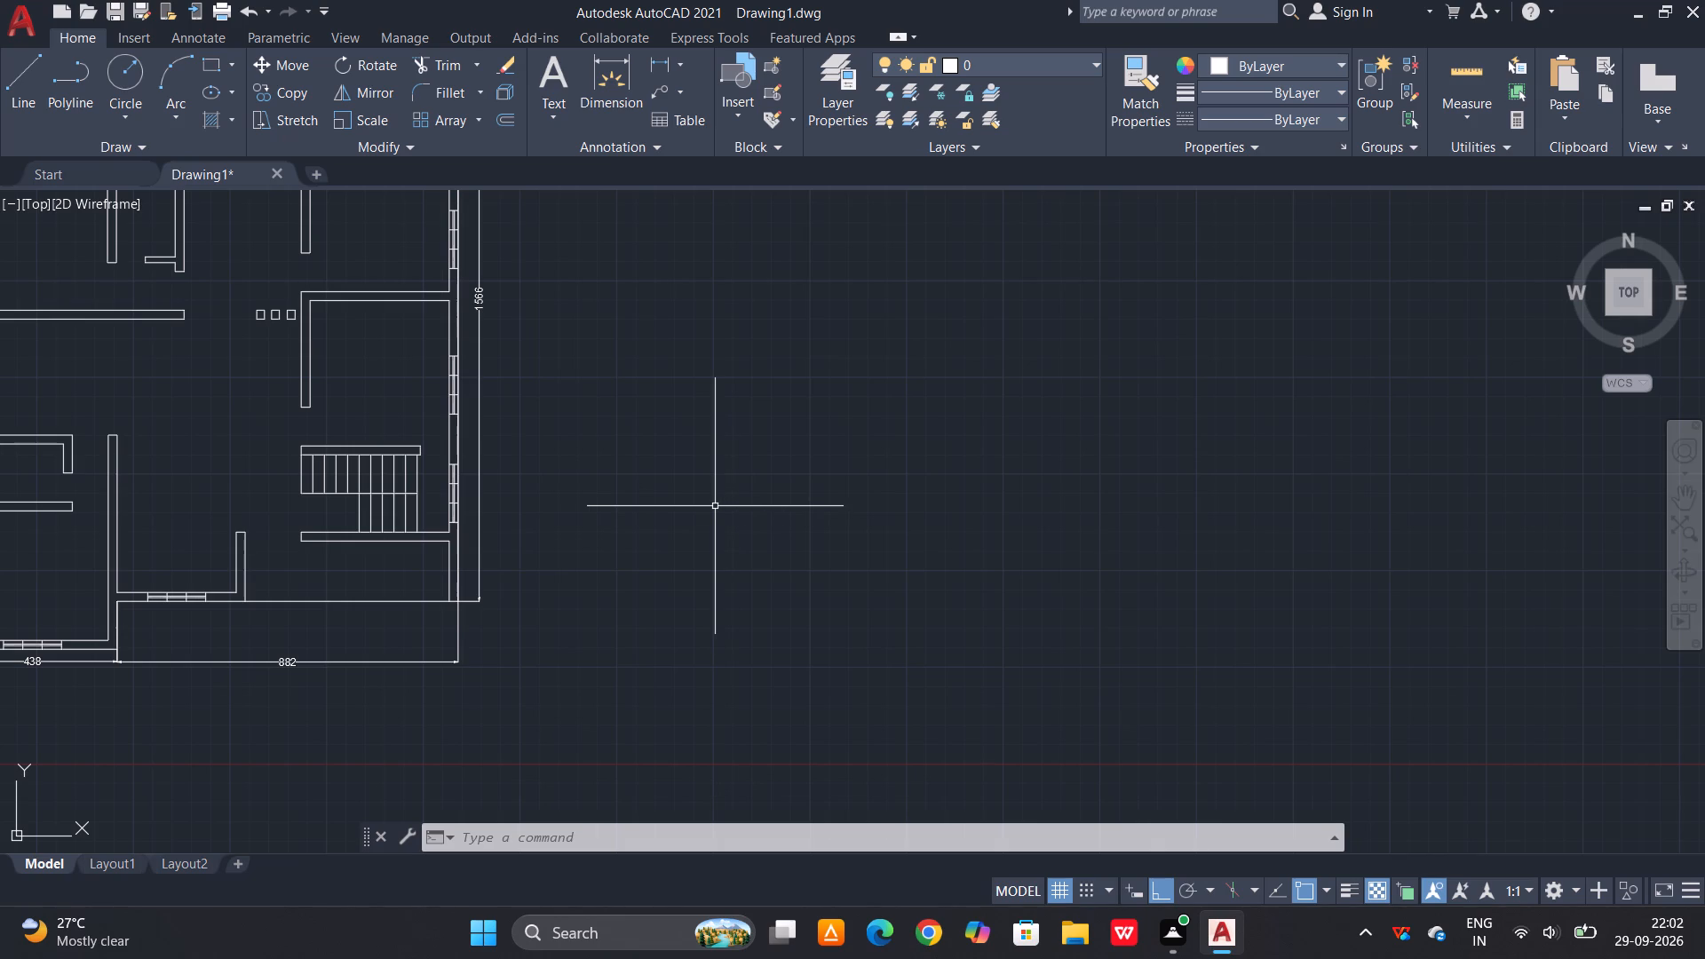
scroll(724, 500, down, 3)
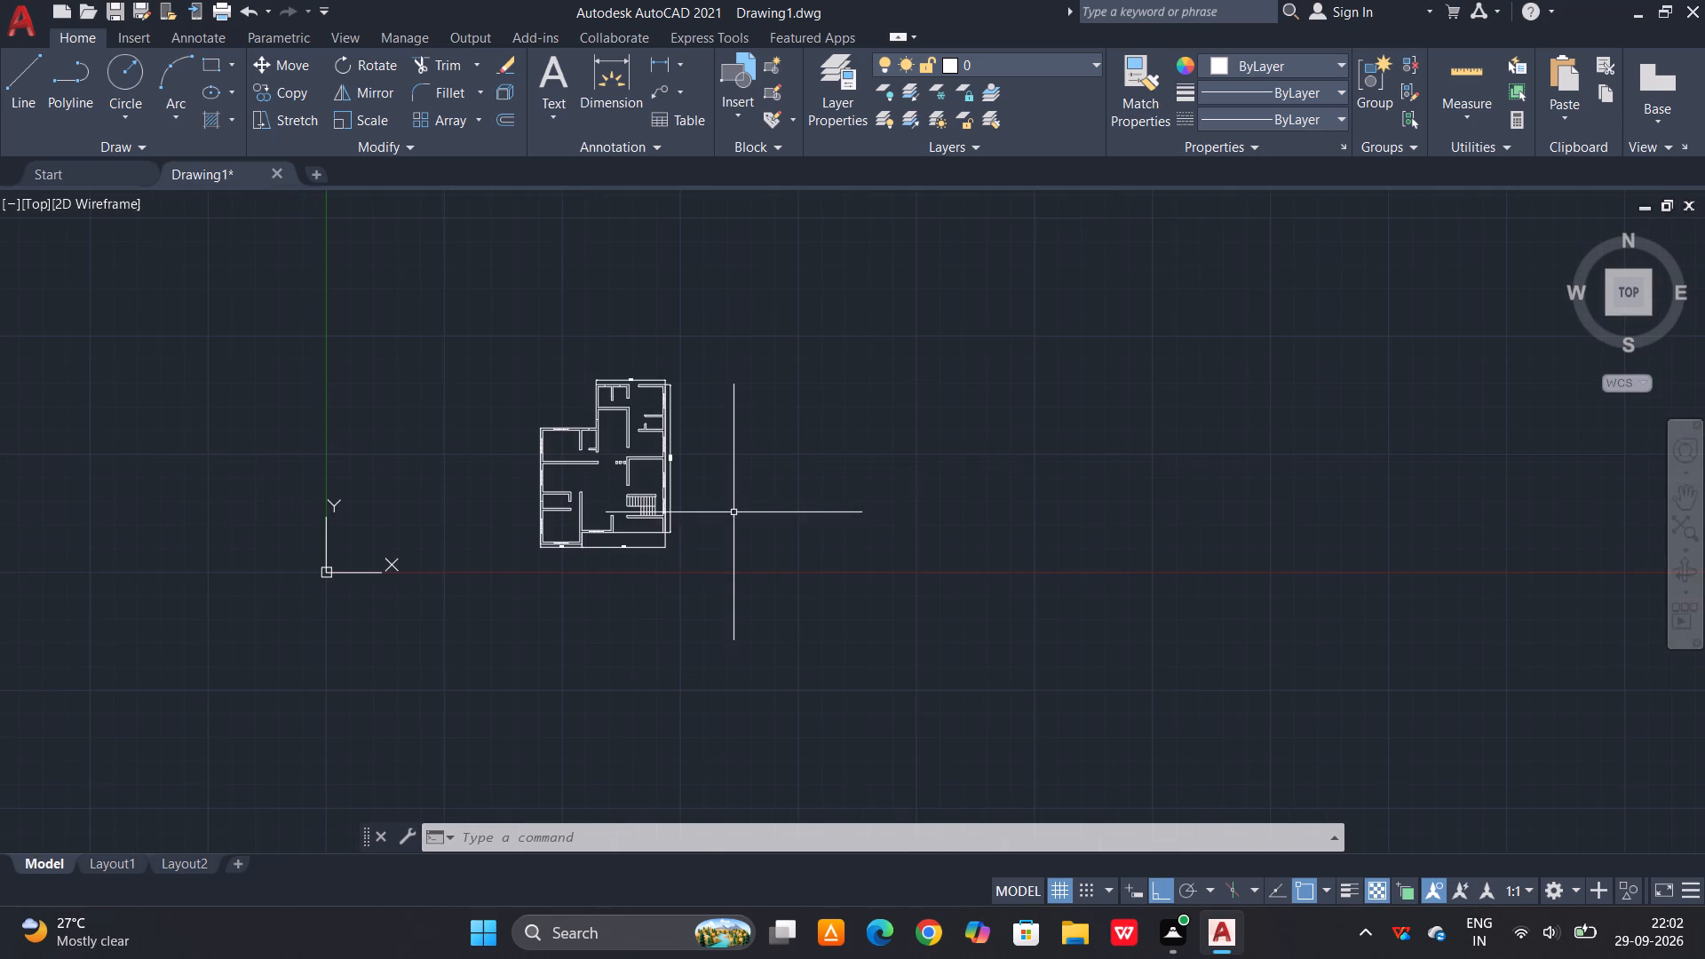
scroll(586, 427, up, 5)
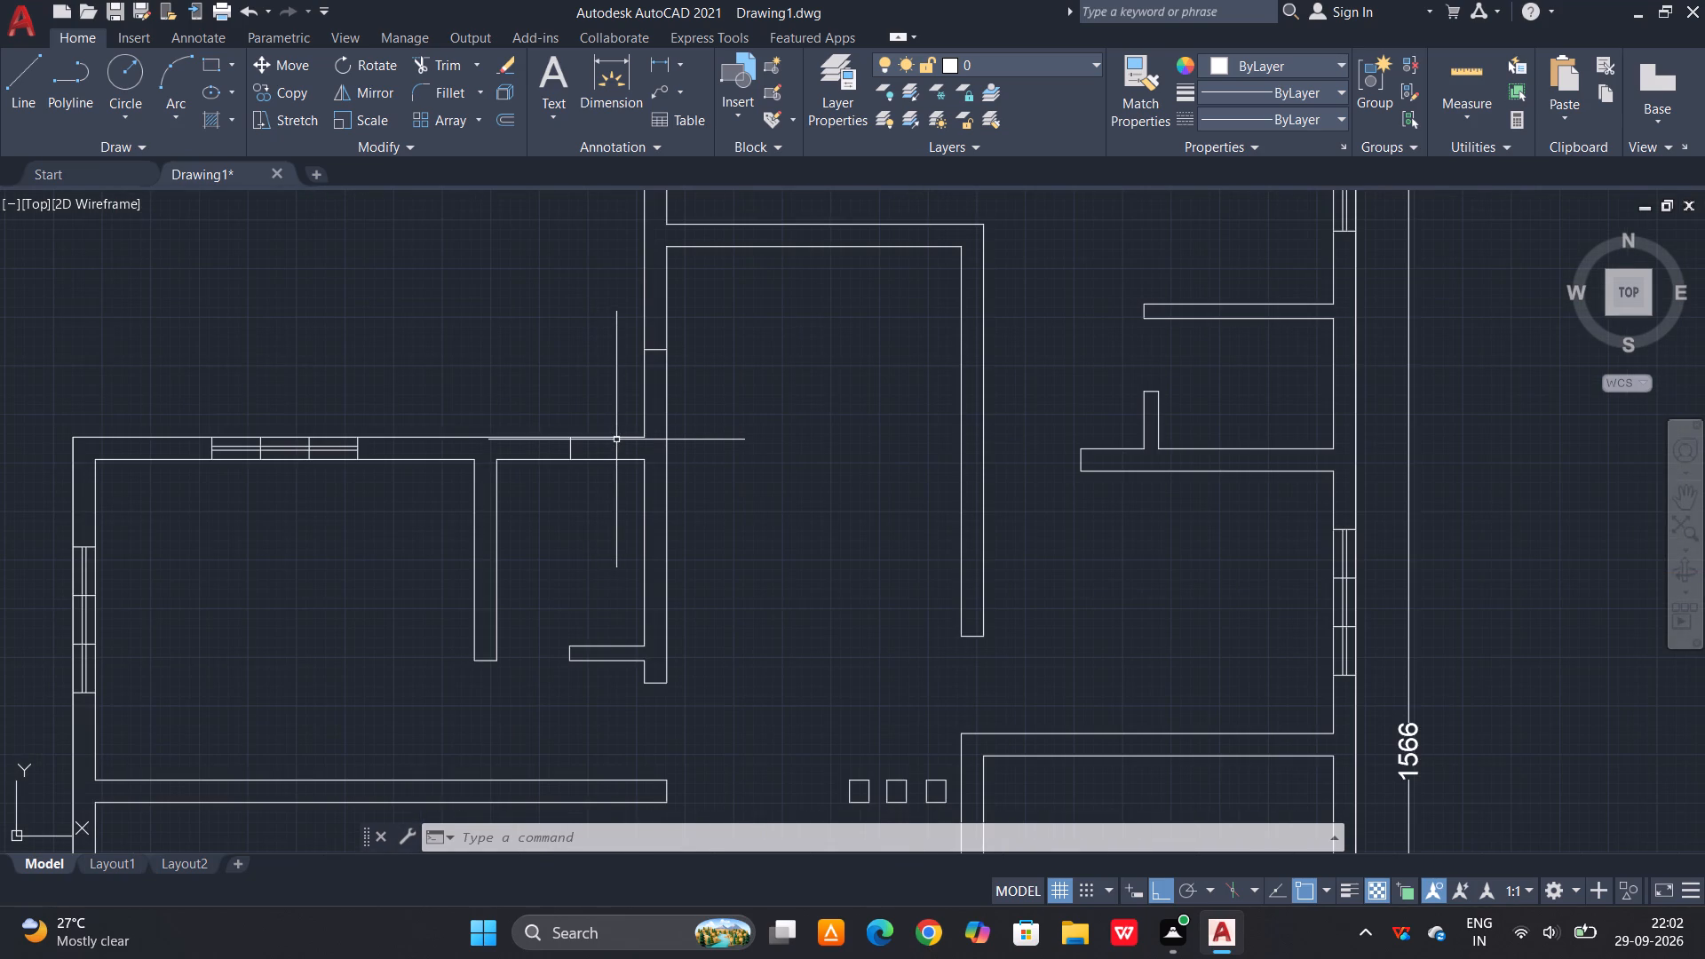
key(Escape)
text(O)
key(space)
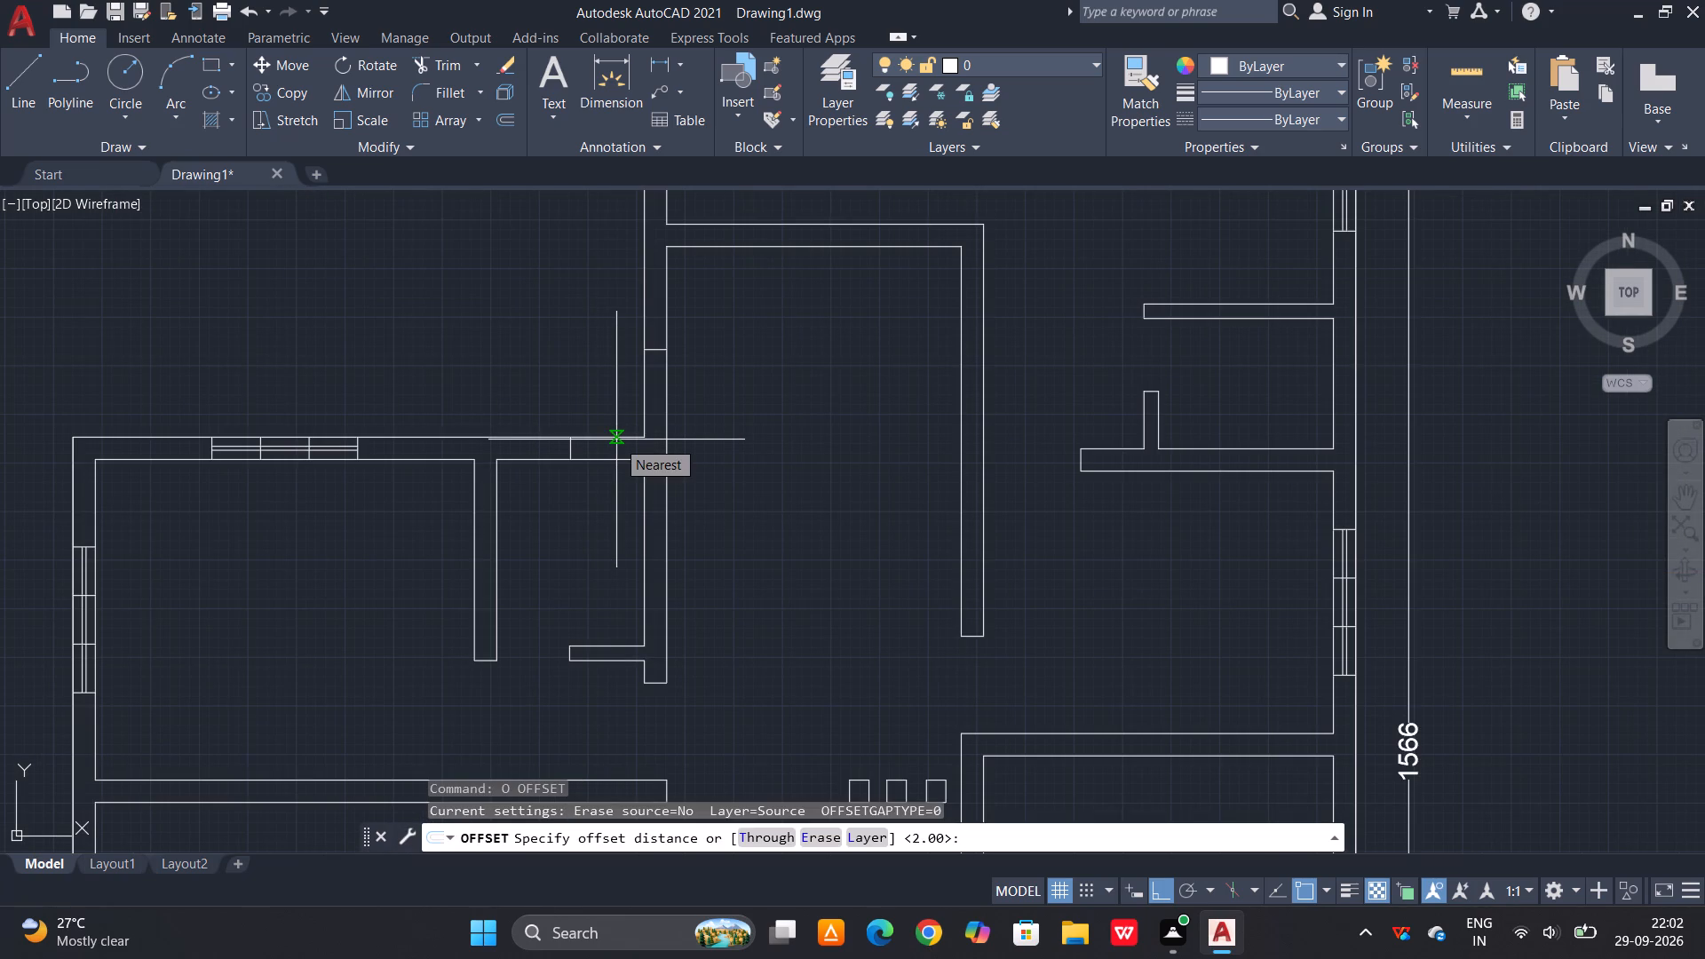
text(37.5)
key(space)
click(567, 458)
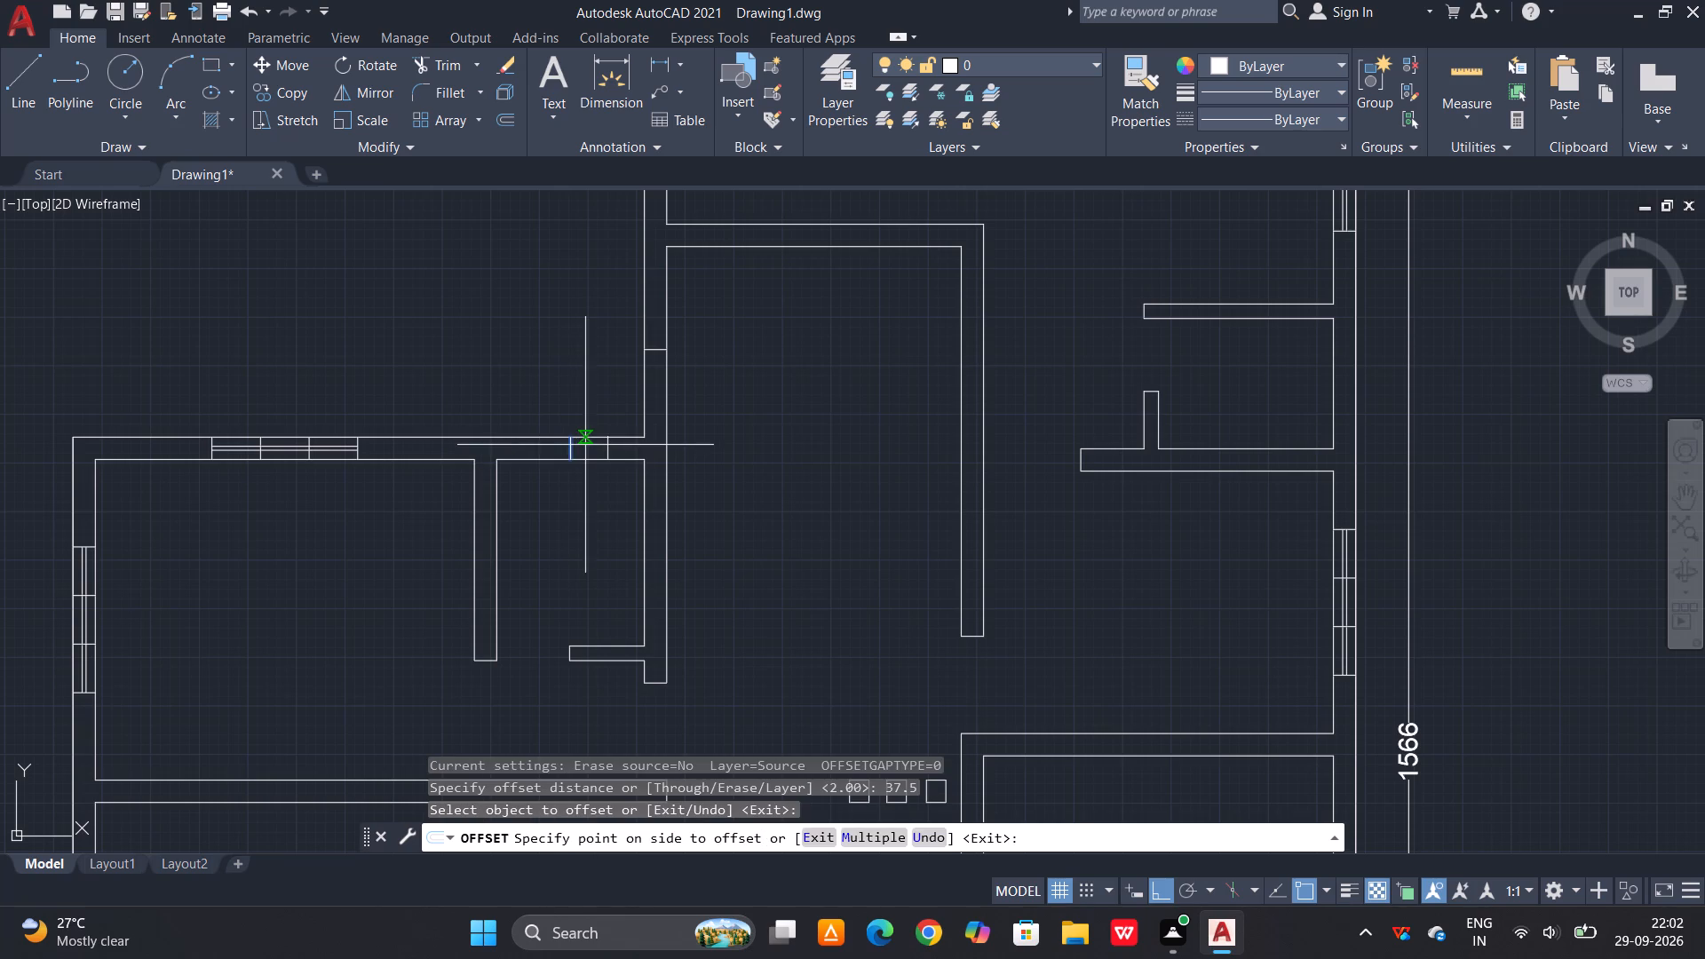
click(586, 448)
click(567, 451)
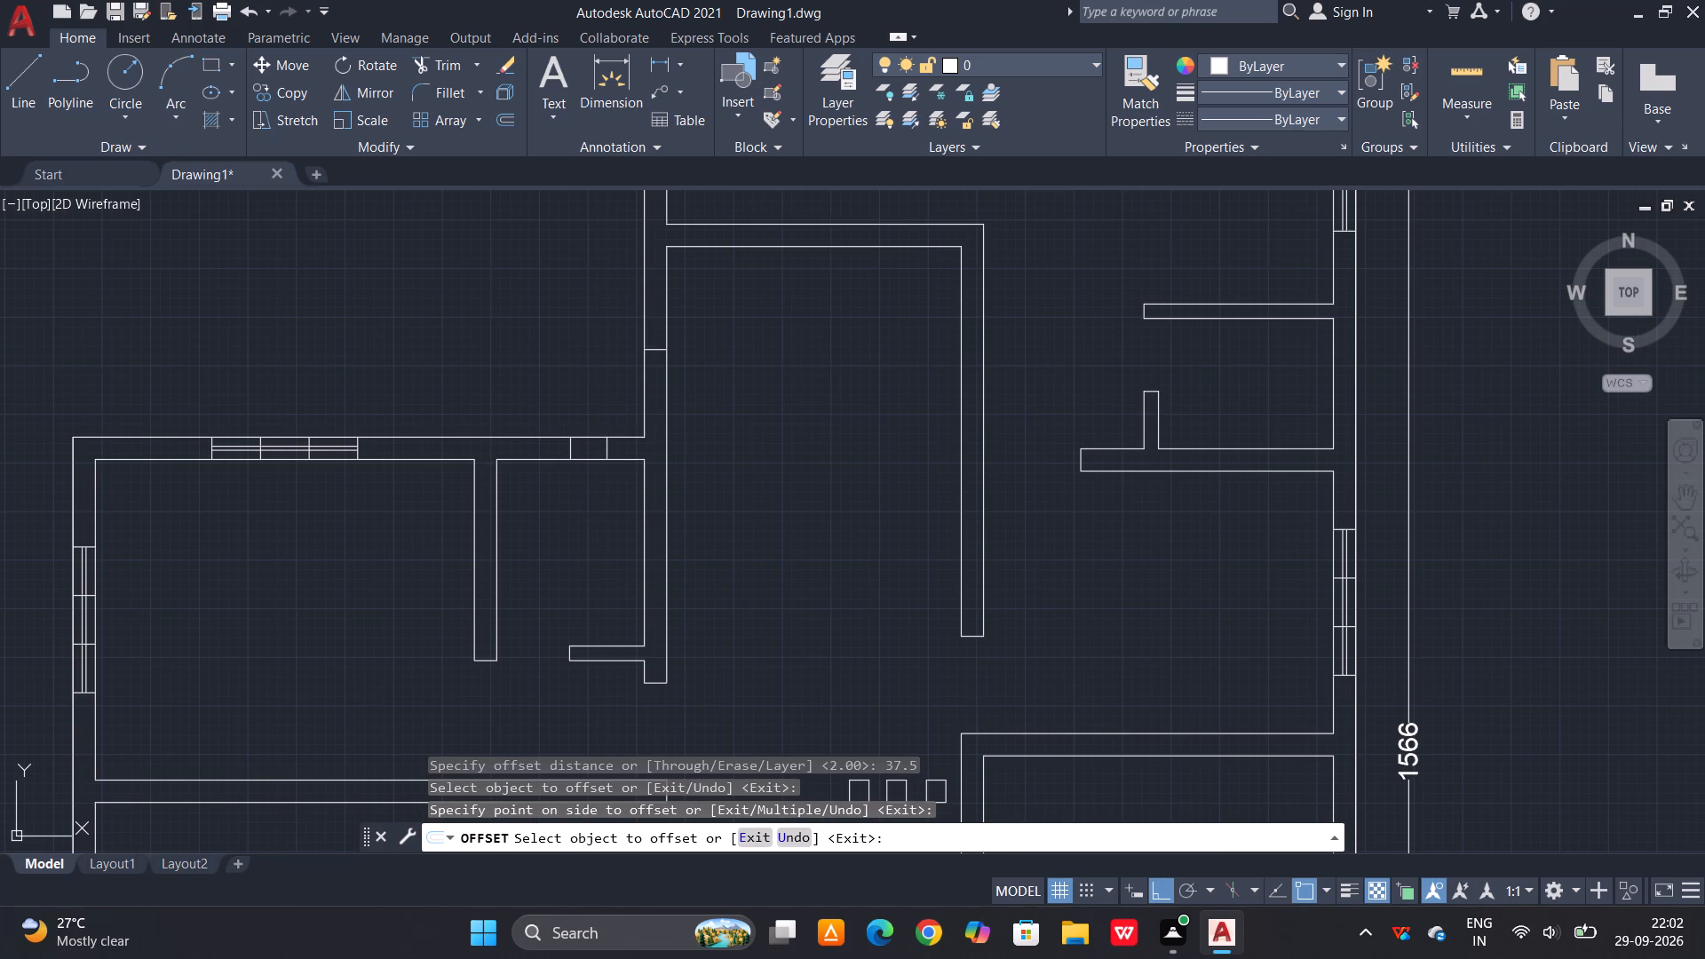
click(572, 449)
click(546, 447)
scroll(559, 450, up, 2)
key(Escape)
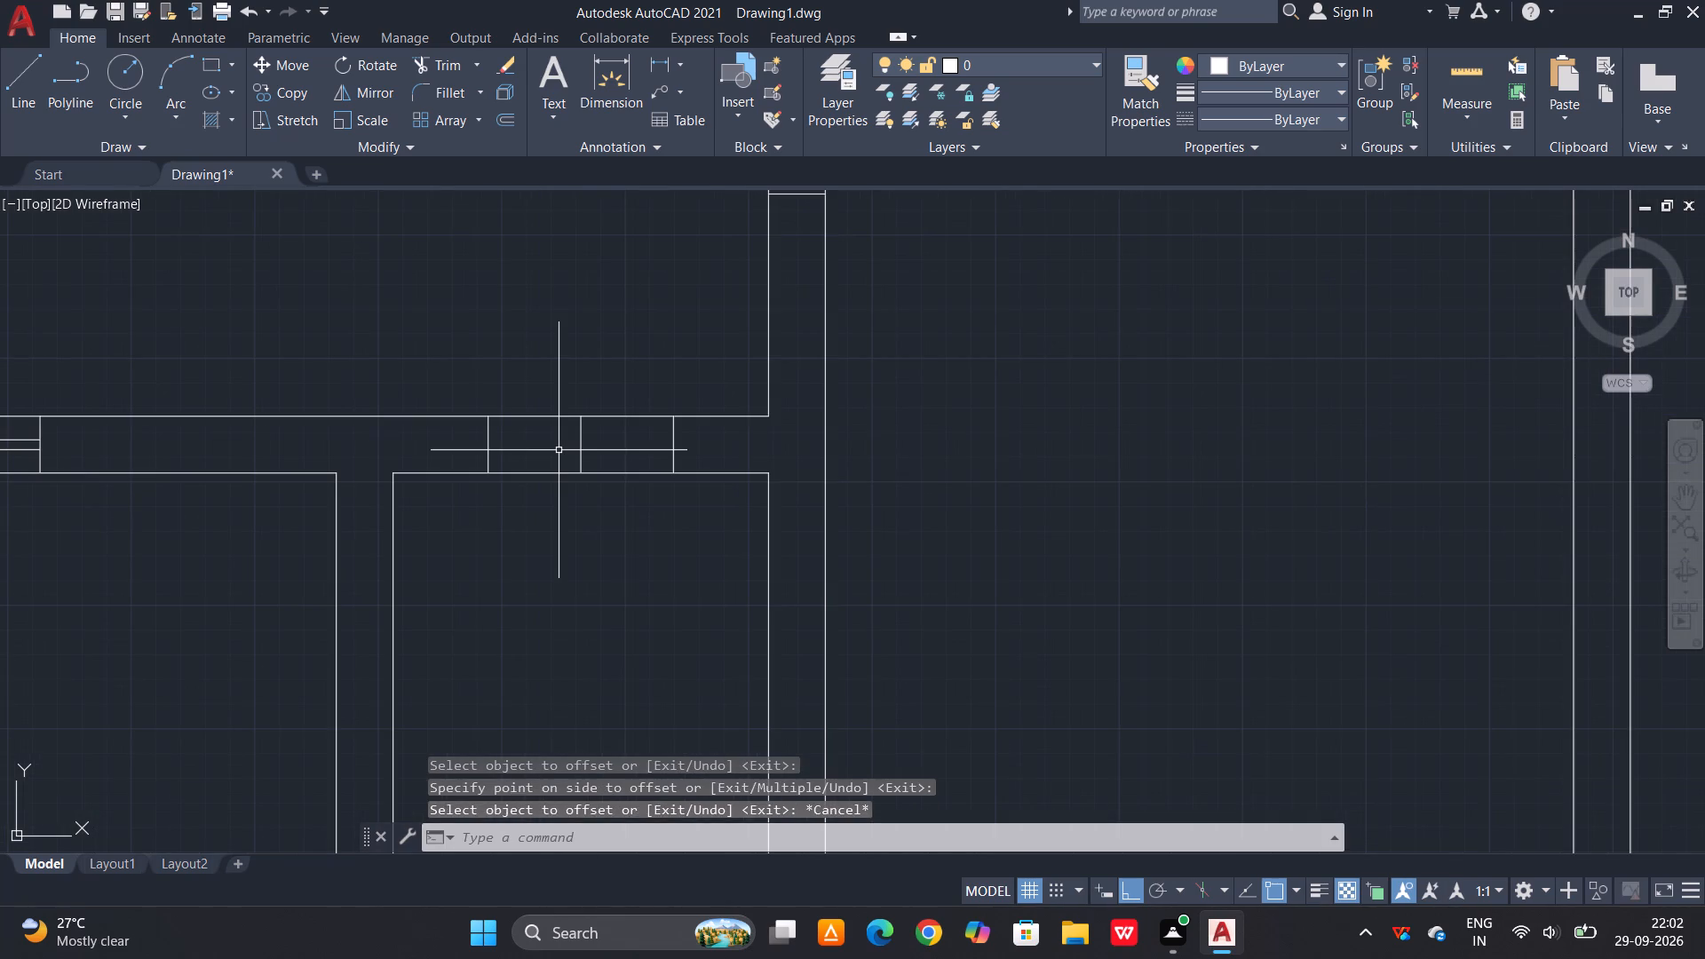
Draw a horizontal line joining the midpoints of the two new offset lines across the small room's wall opening.
key(Escape)
key(l)
key(space)
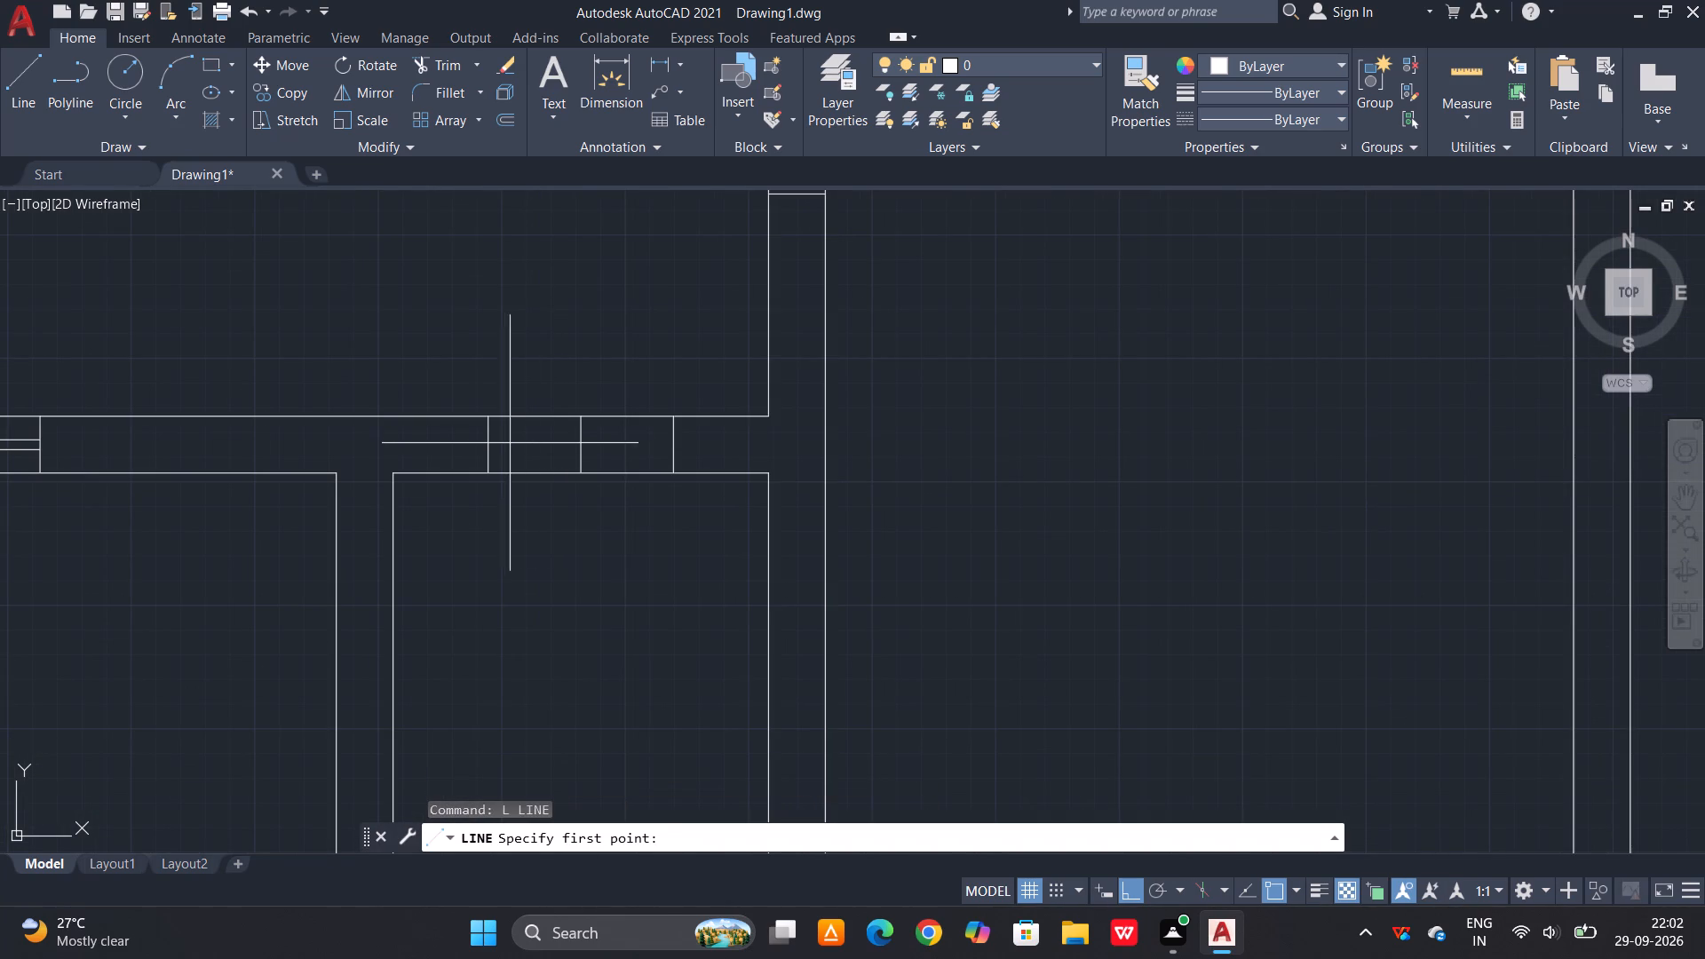
click(492, 447)
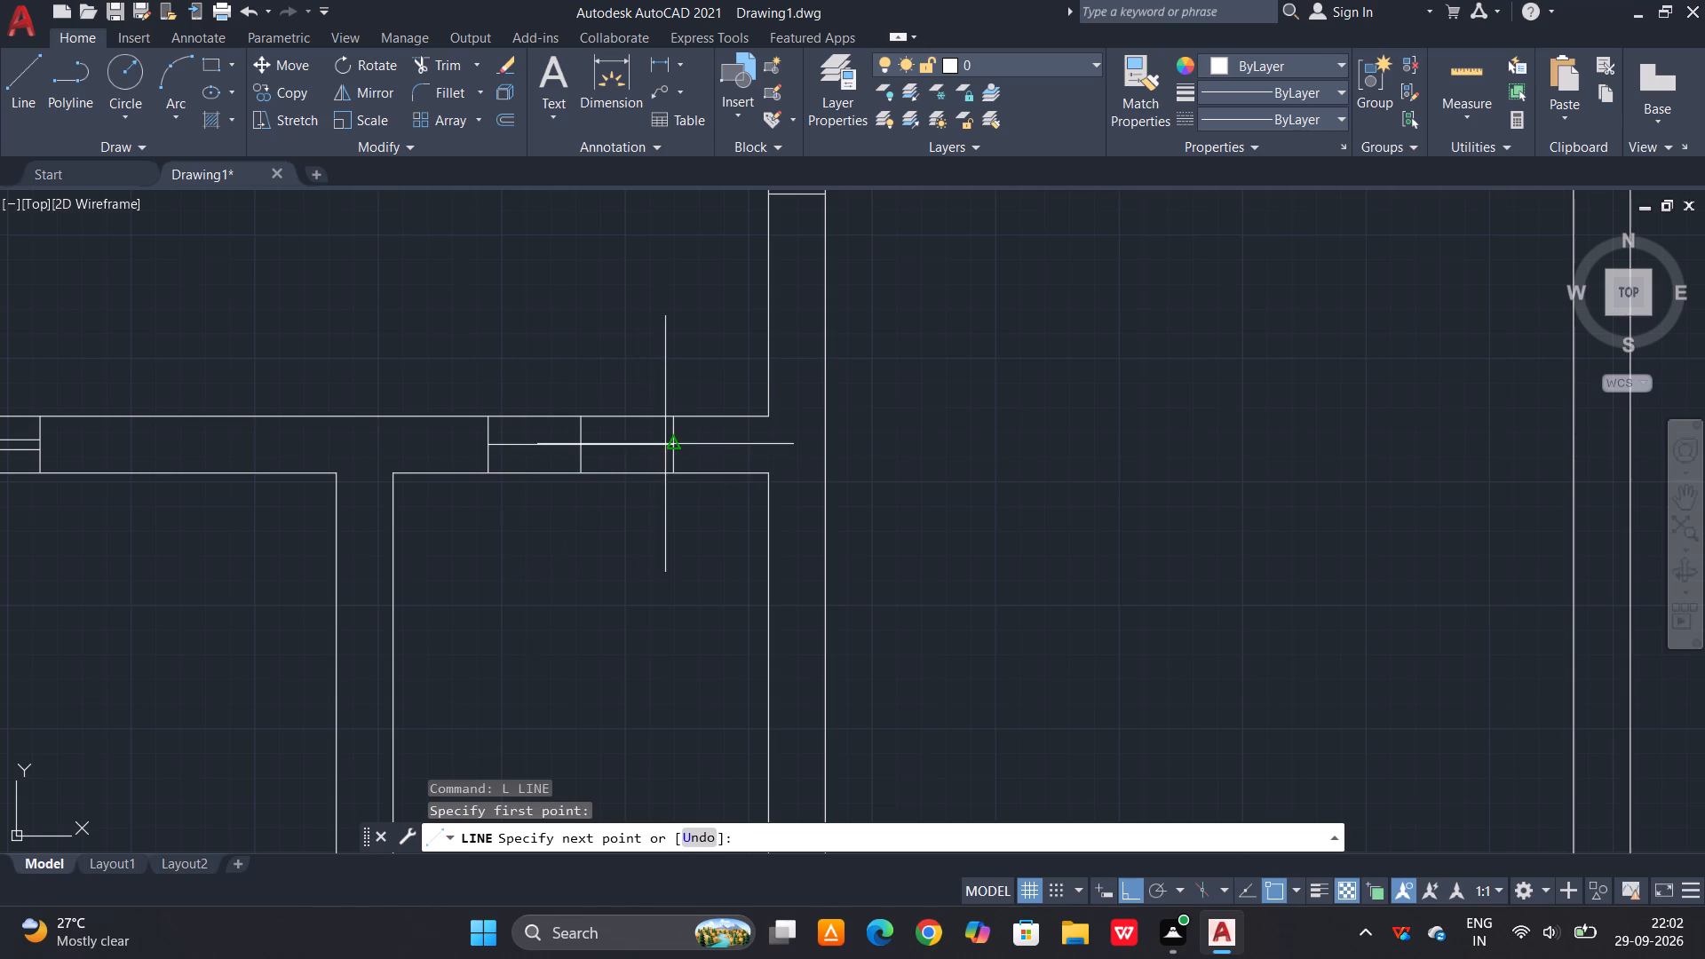
click(670, 445)
key(space)
key(Escape)
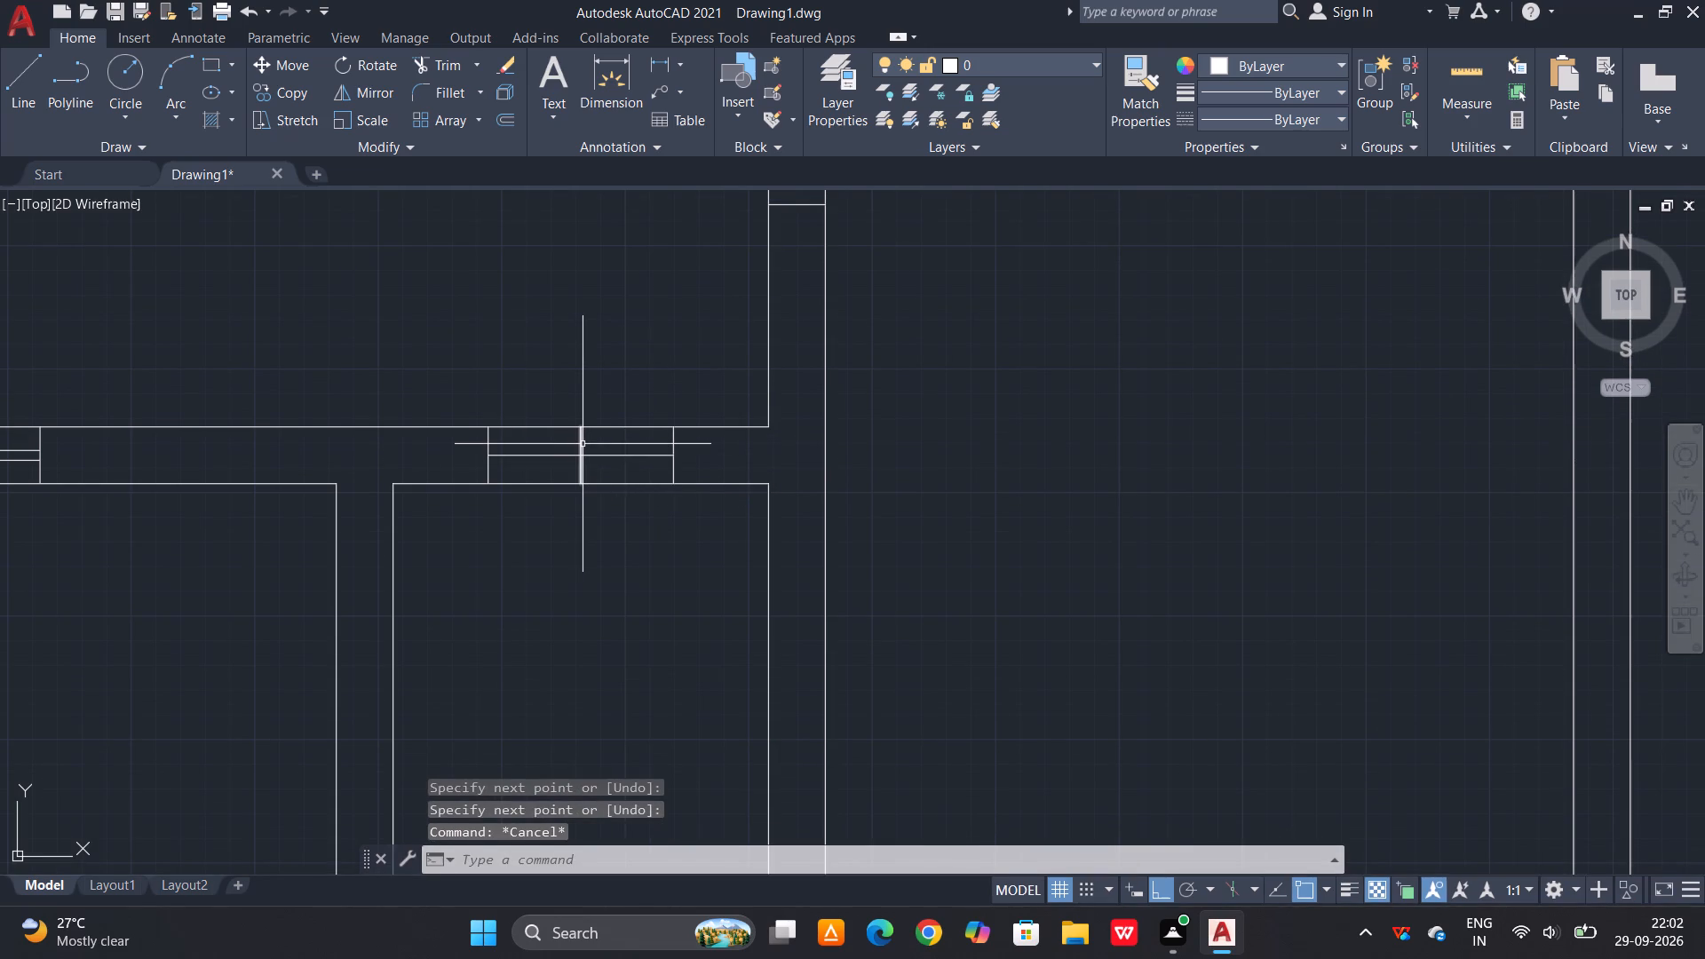
Offset the small window's horizontal middle line by 2 units both above and below.
text(O)
key(space)
text(2)
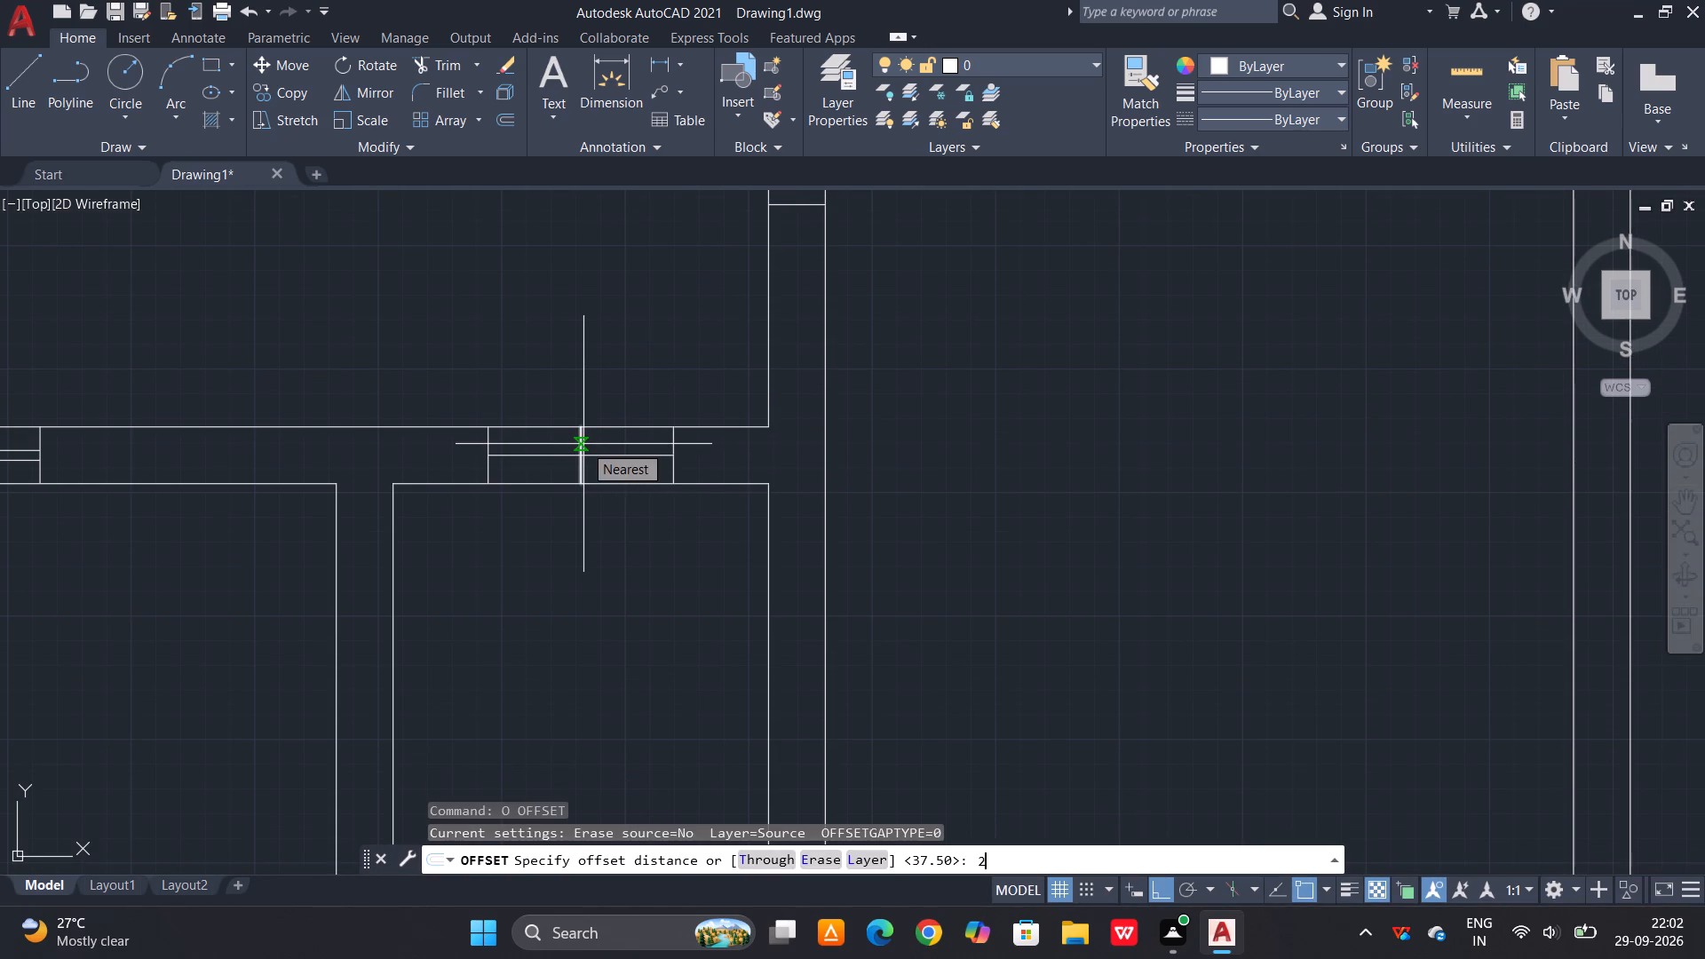
key(space)
scroll(601, 458, up, 2)
click(615, 451)
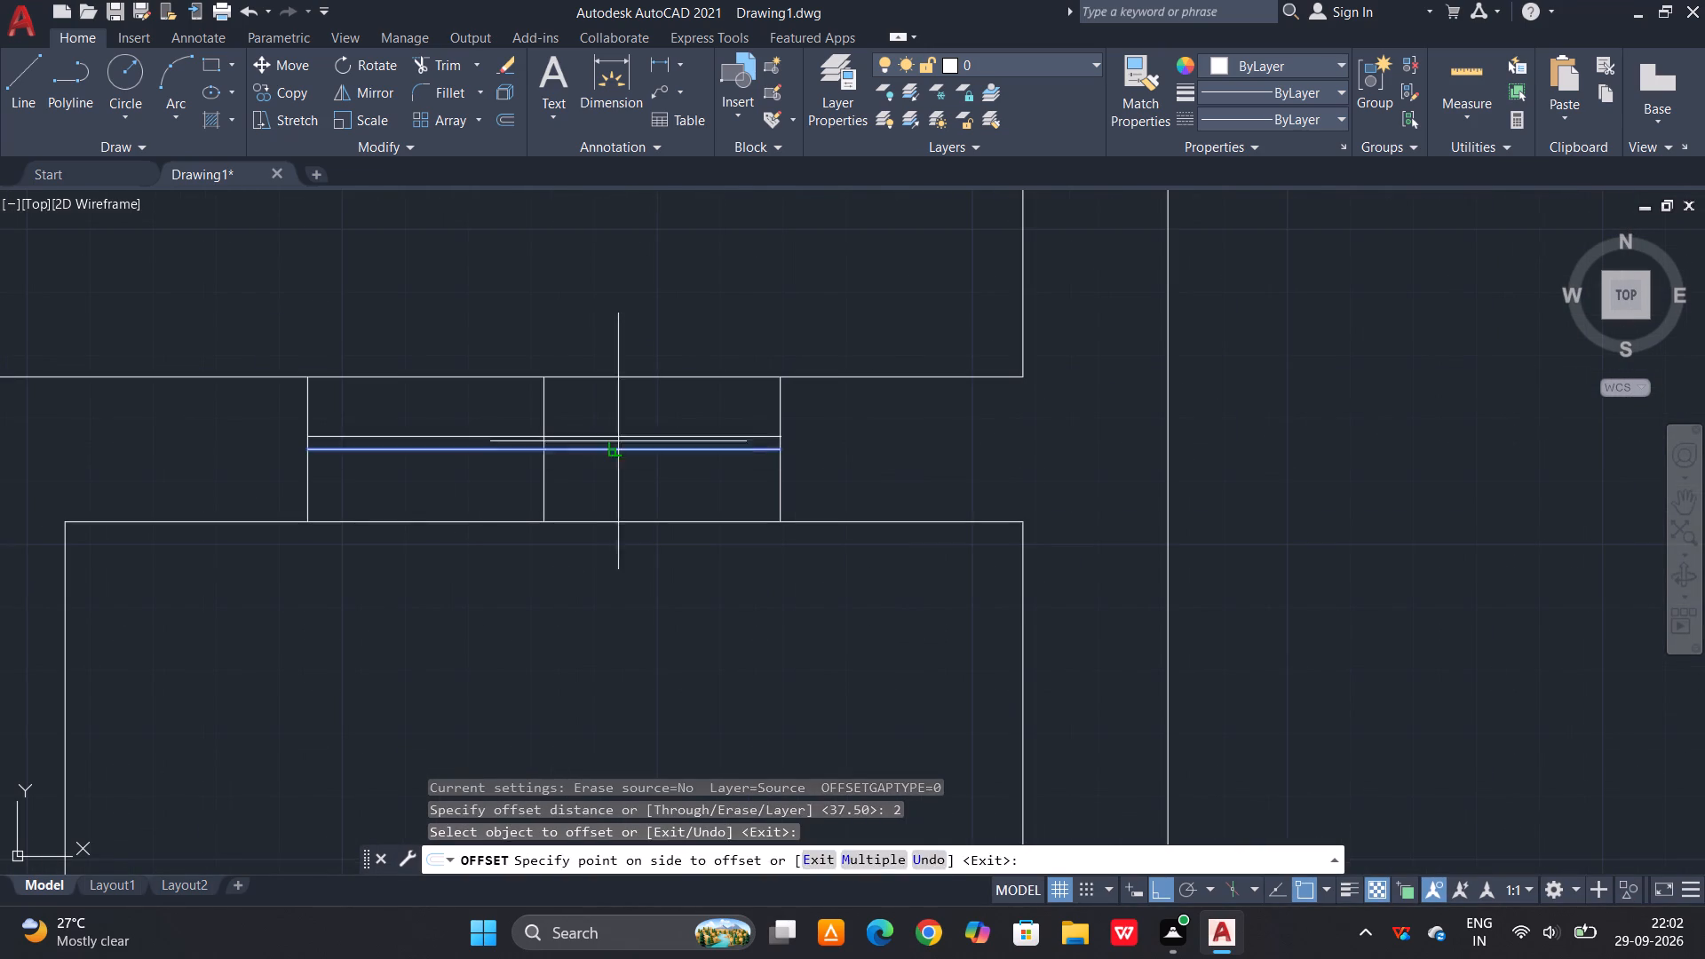
click(634, 401)
click(626, 447)
click(605, 503)
key(Escape)
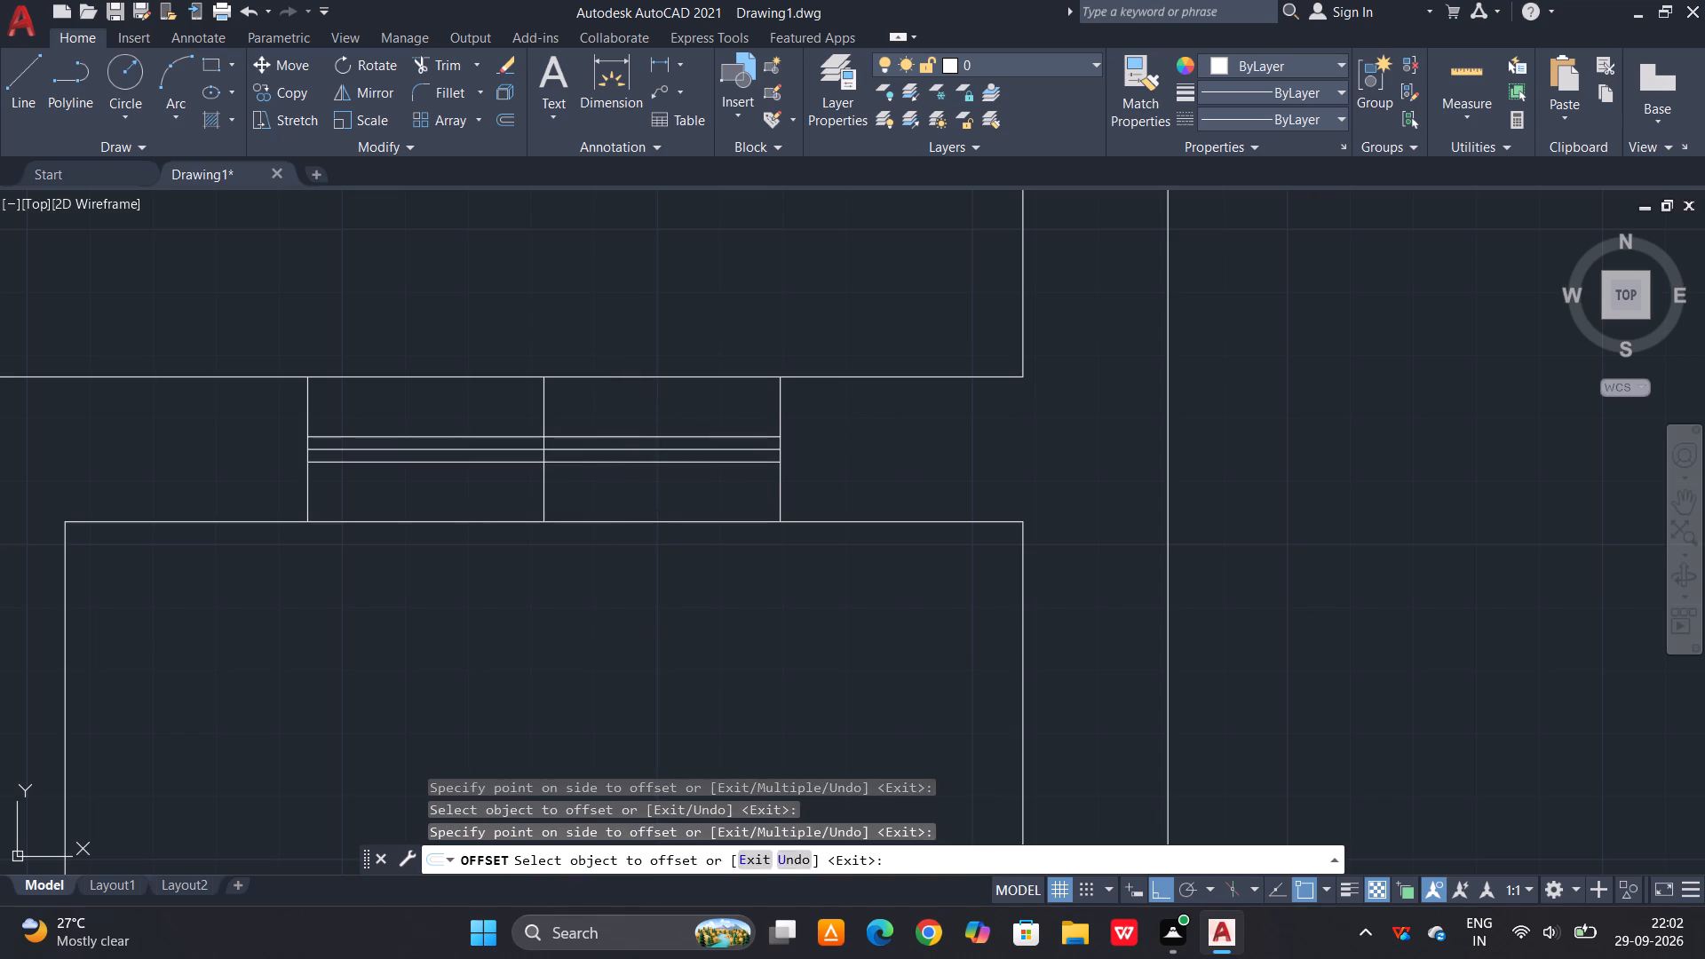
Delete the horizontal middle line of the small window, keeping the two offset pane lines.
click(627, 449)
key(Delete)
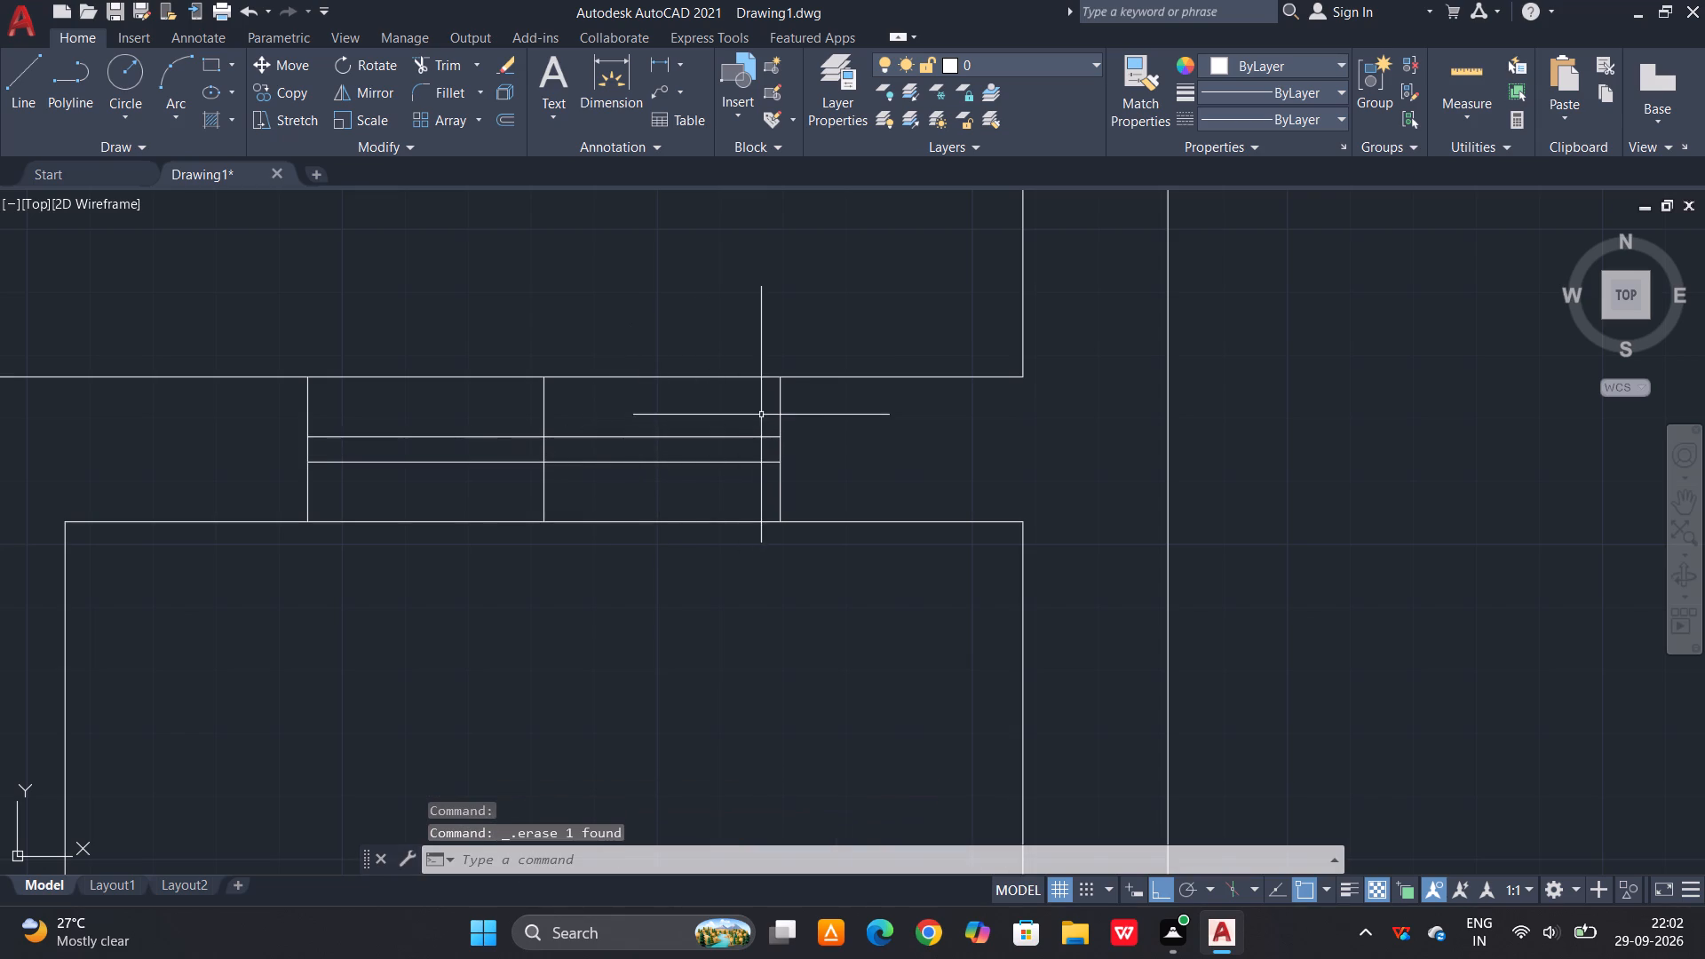
click(792, 406)
key(Escape)
Copy the small window by the top of its centre mark onto the two centre marks in the topmost exterior wall.
click(712, 414)
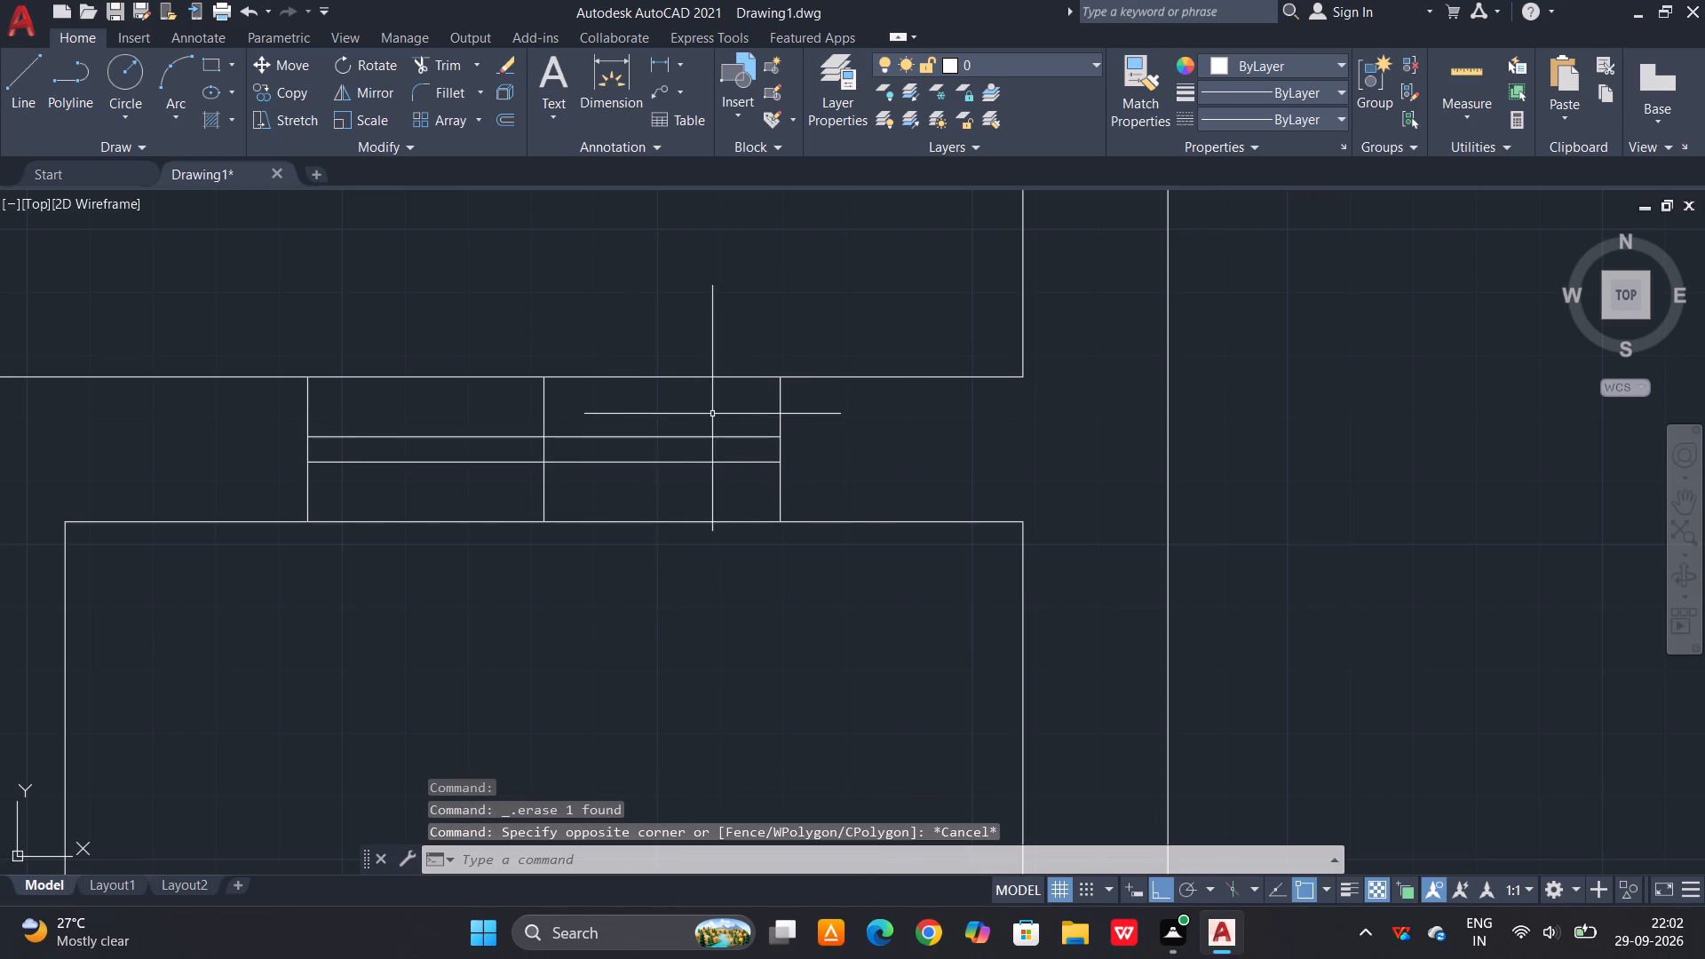
click(654, 480)
click(796, 408)
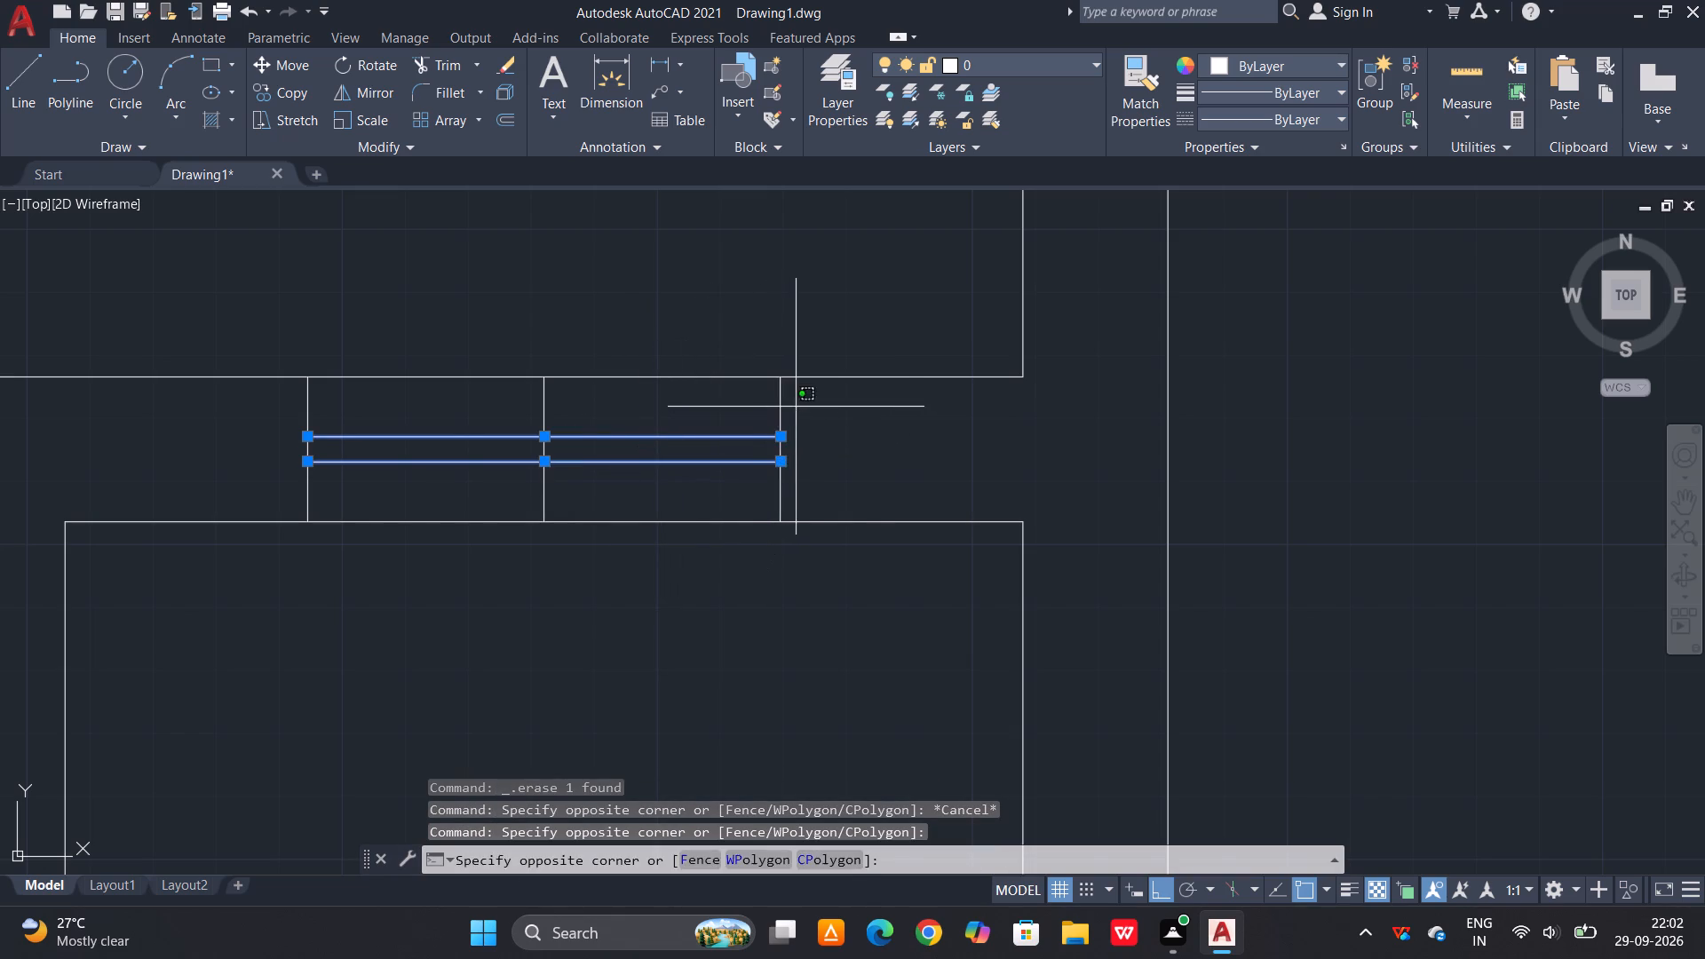
click(739, 406)
click(358, 410)
click(266, 409)
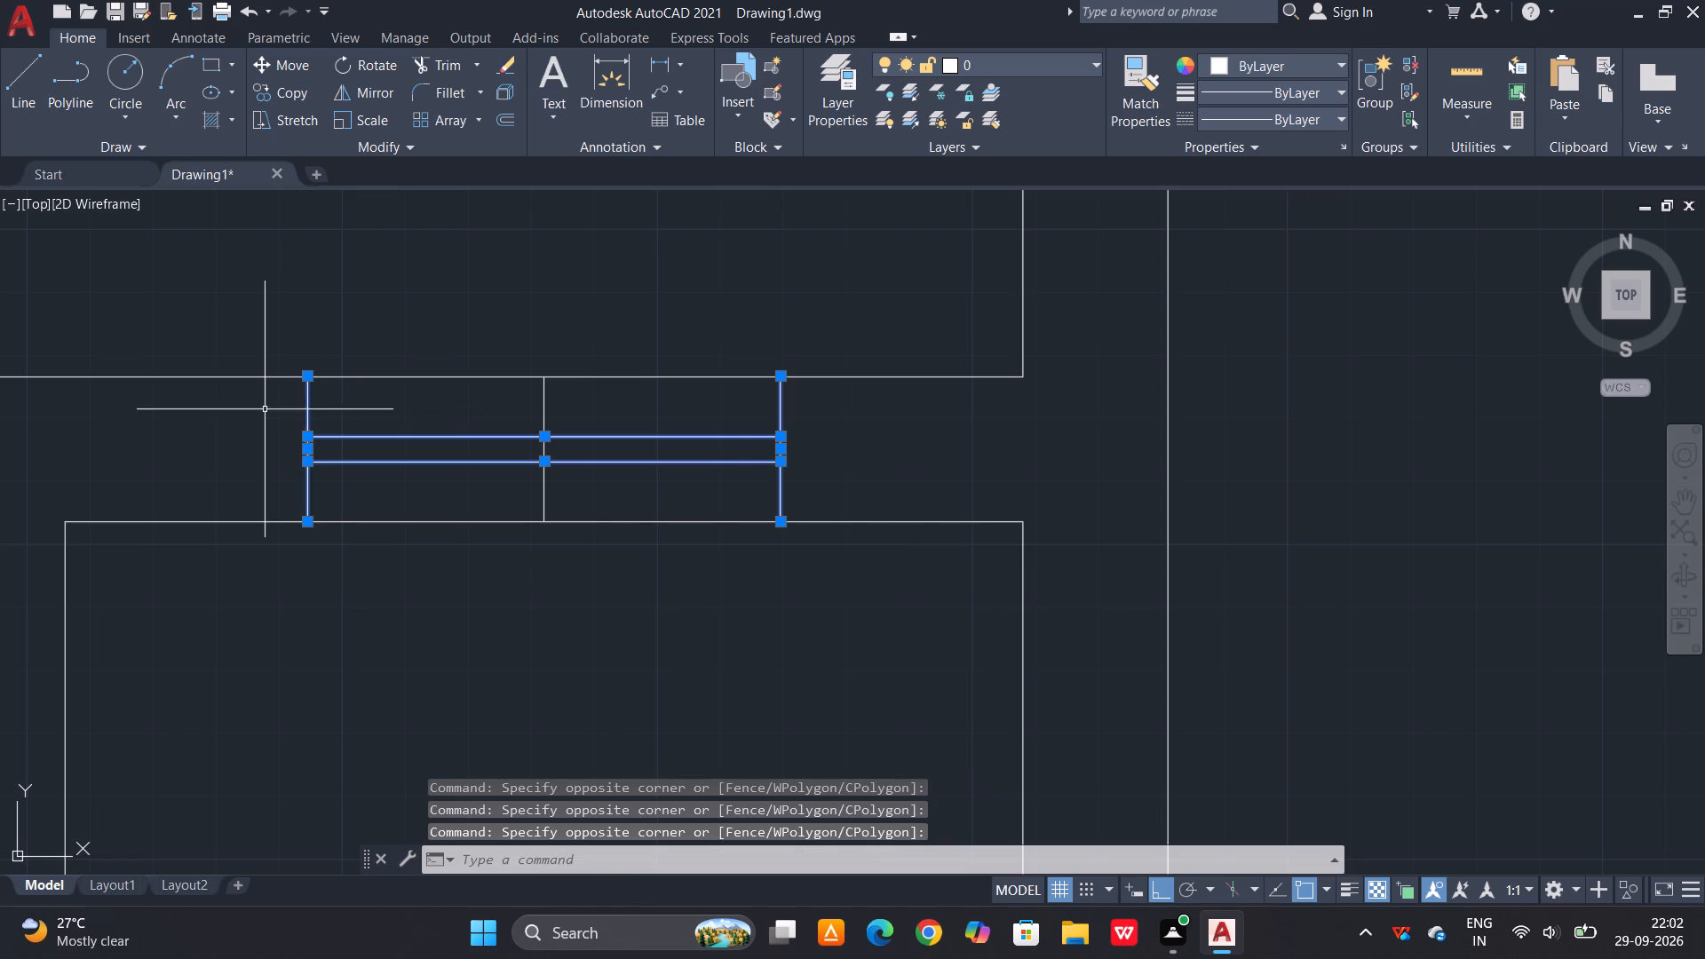
text(CO)
key(space)
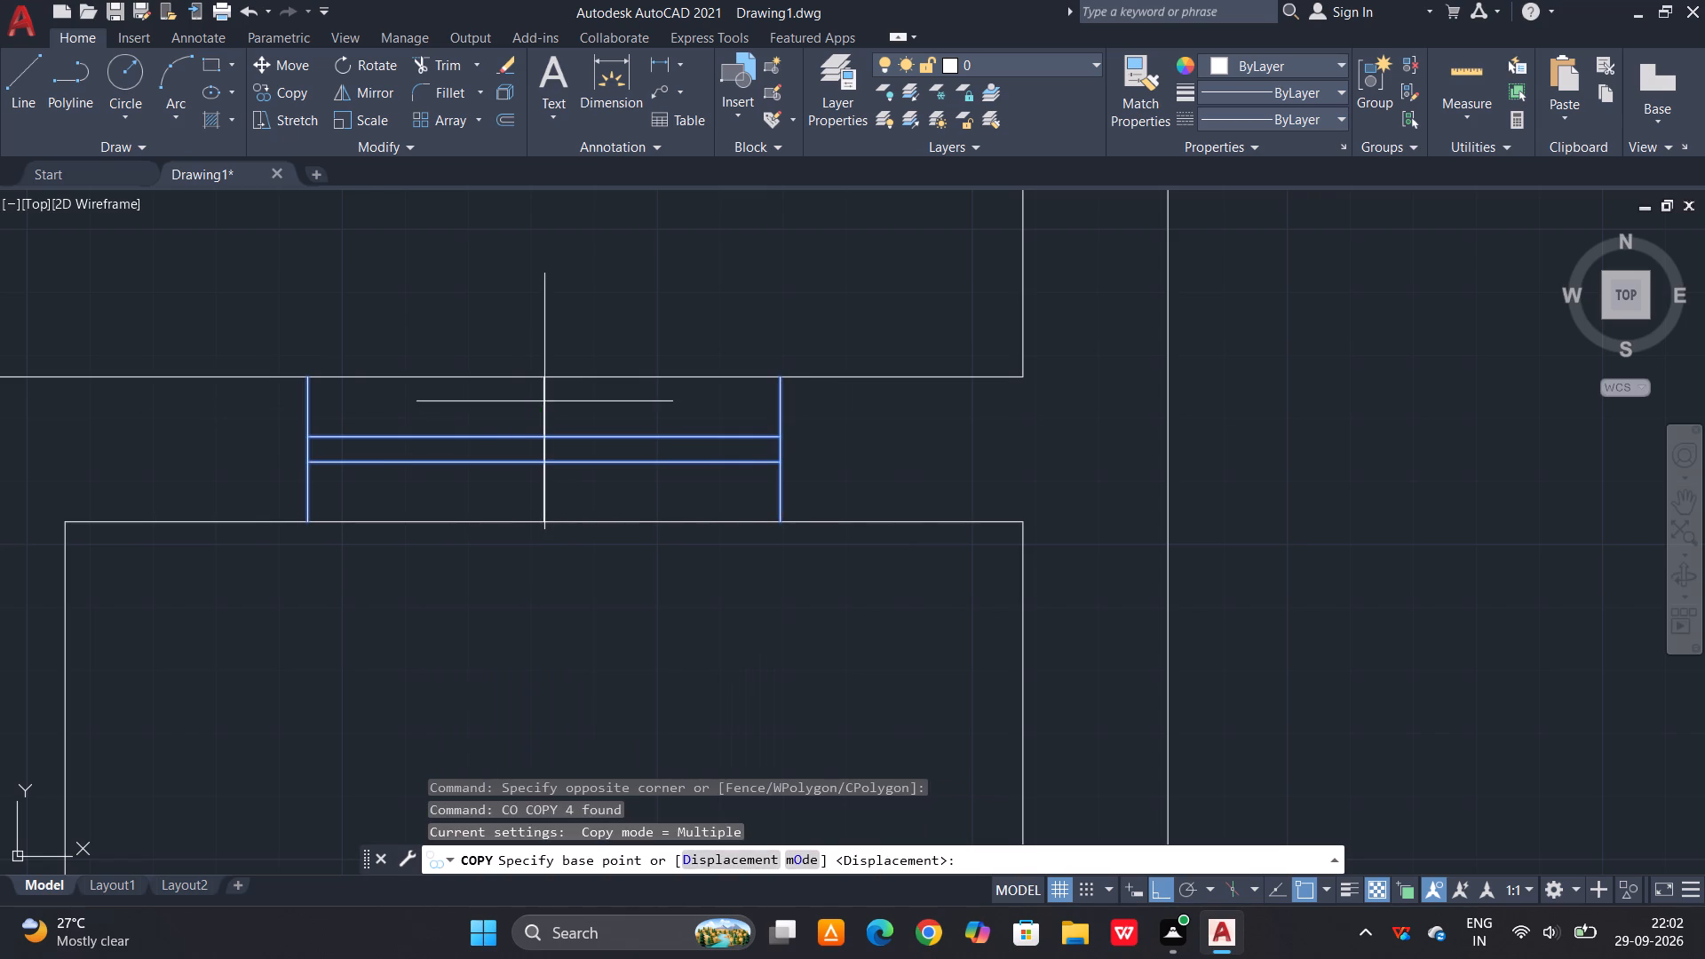
click(543, 378)
scroll(525, 453, down, 6)
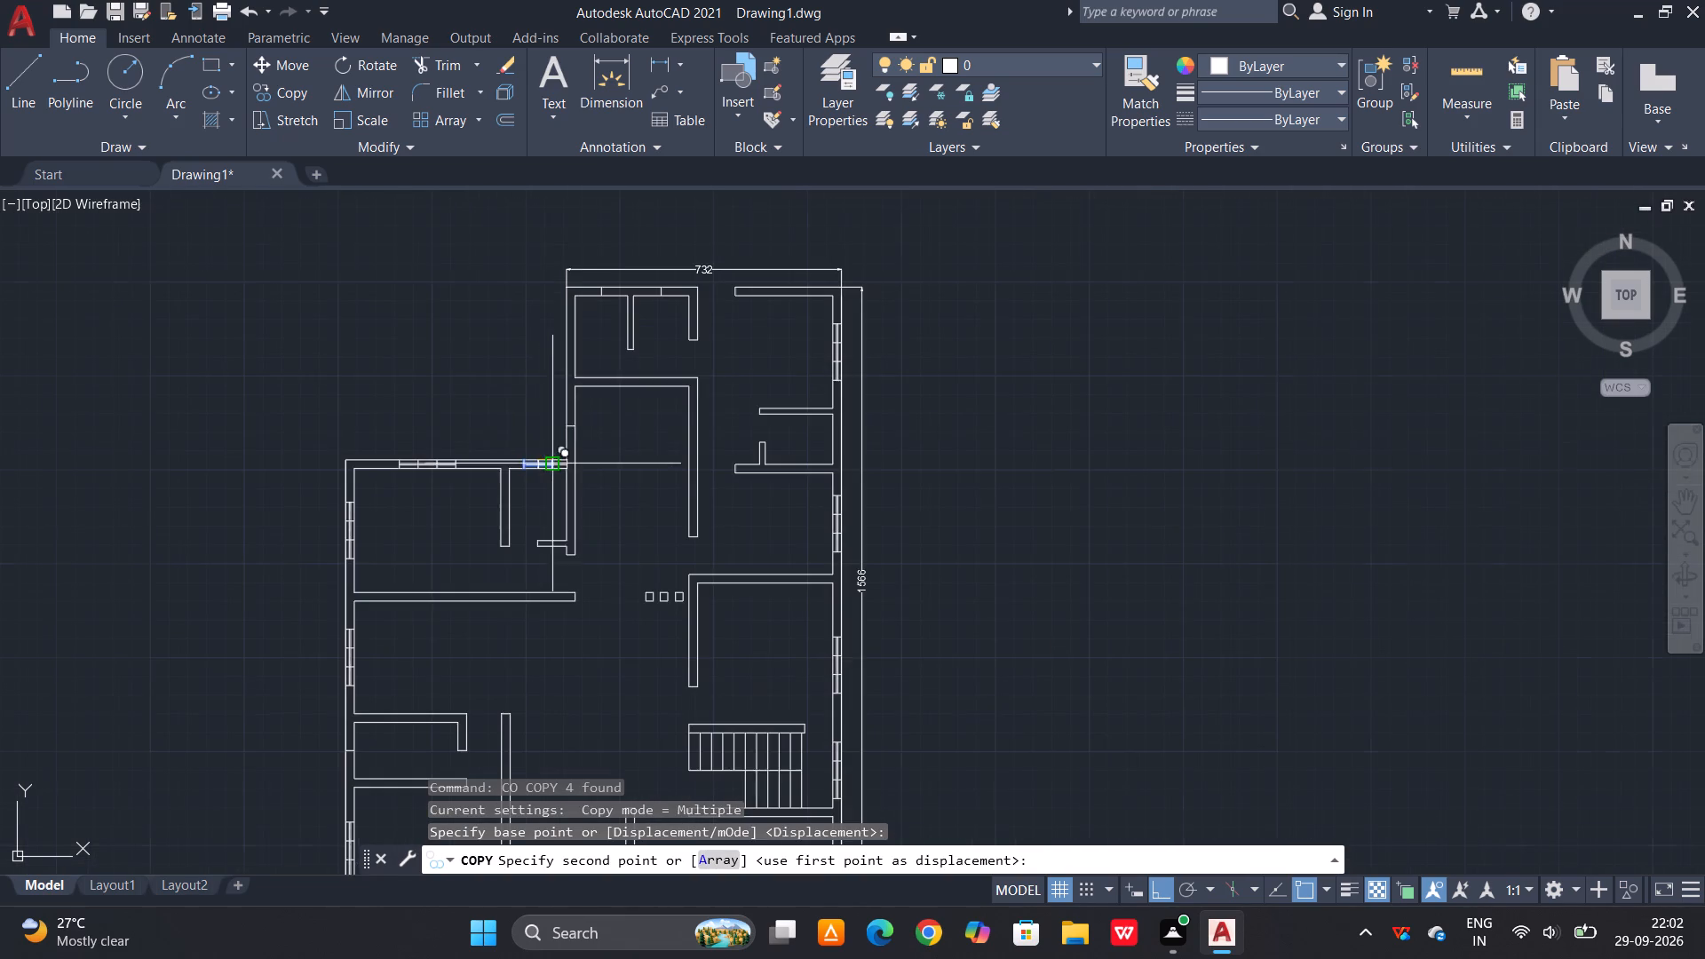
scroll(591, 286, up, 4)
click(641, 298)
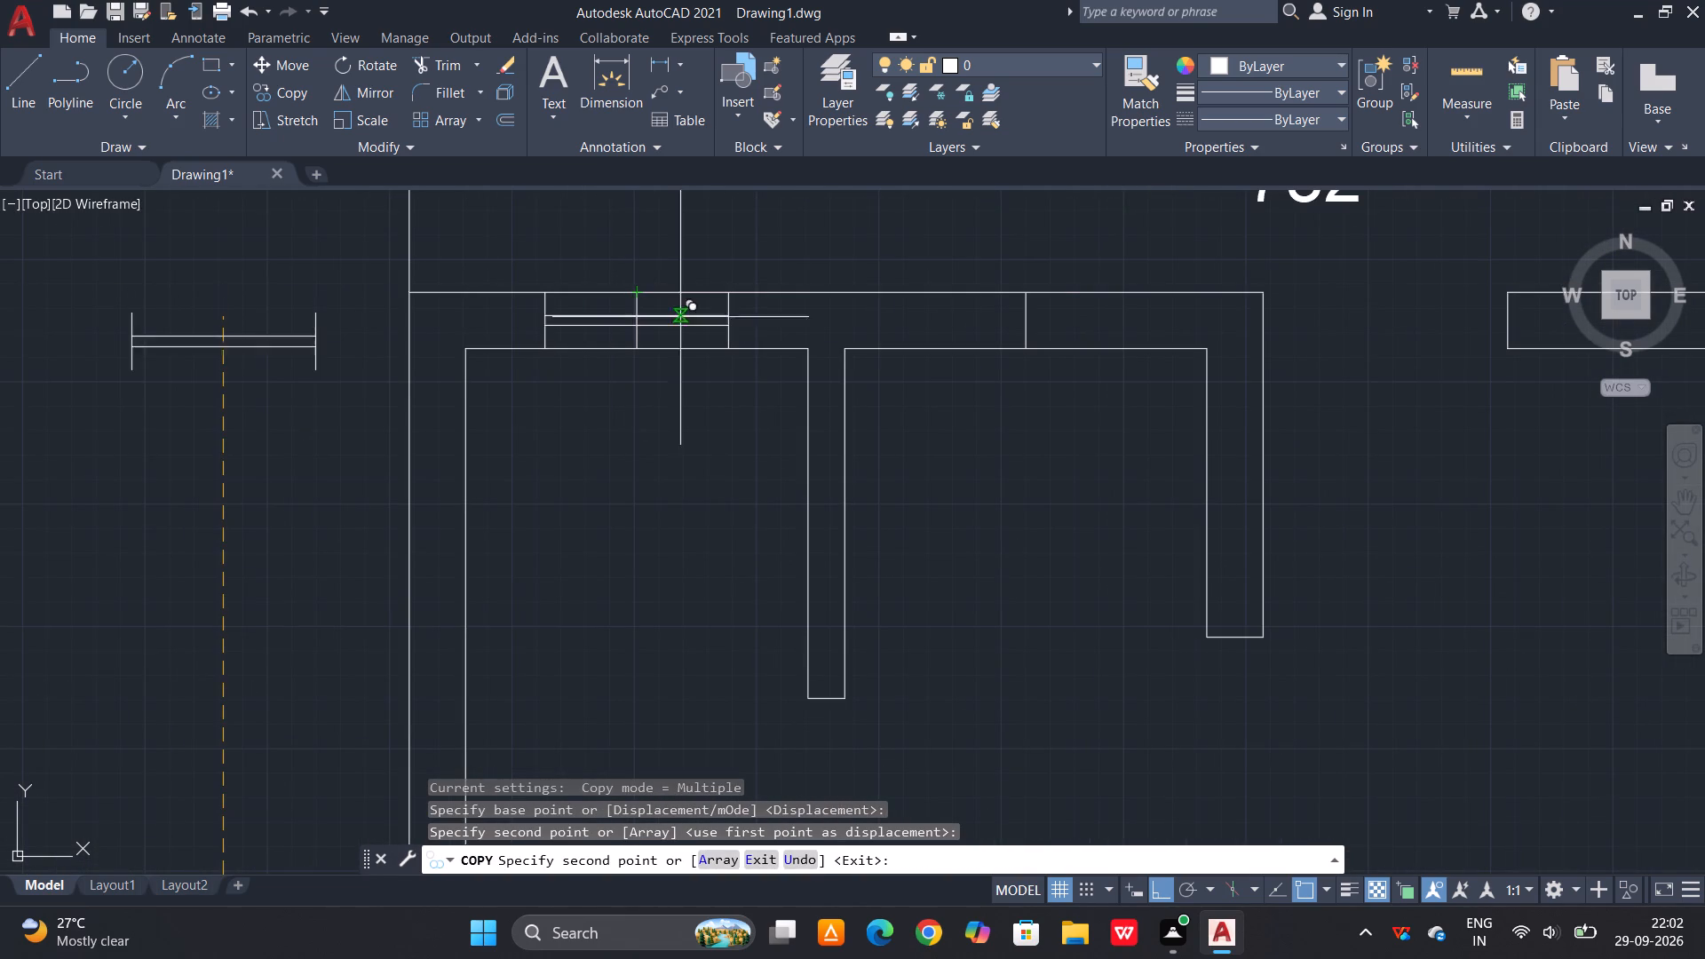
click(1022, 296)
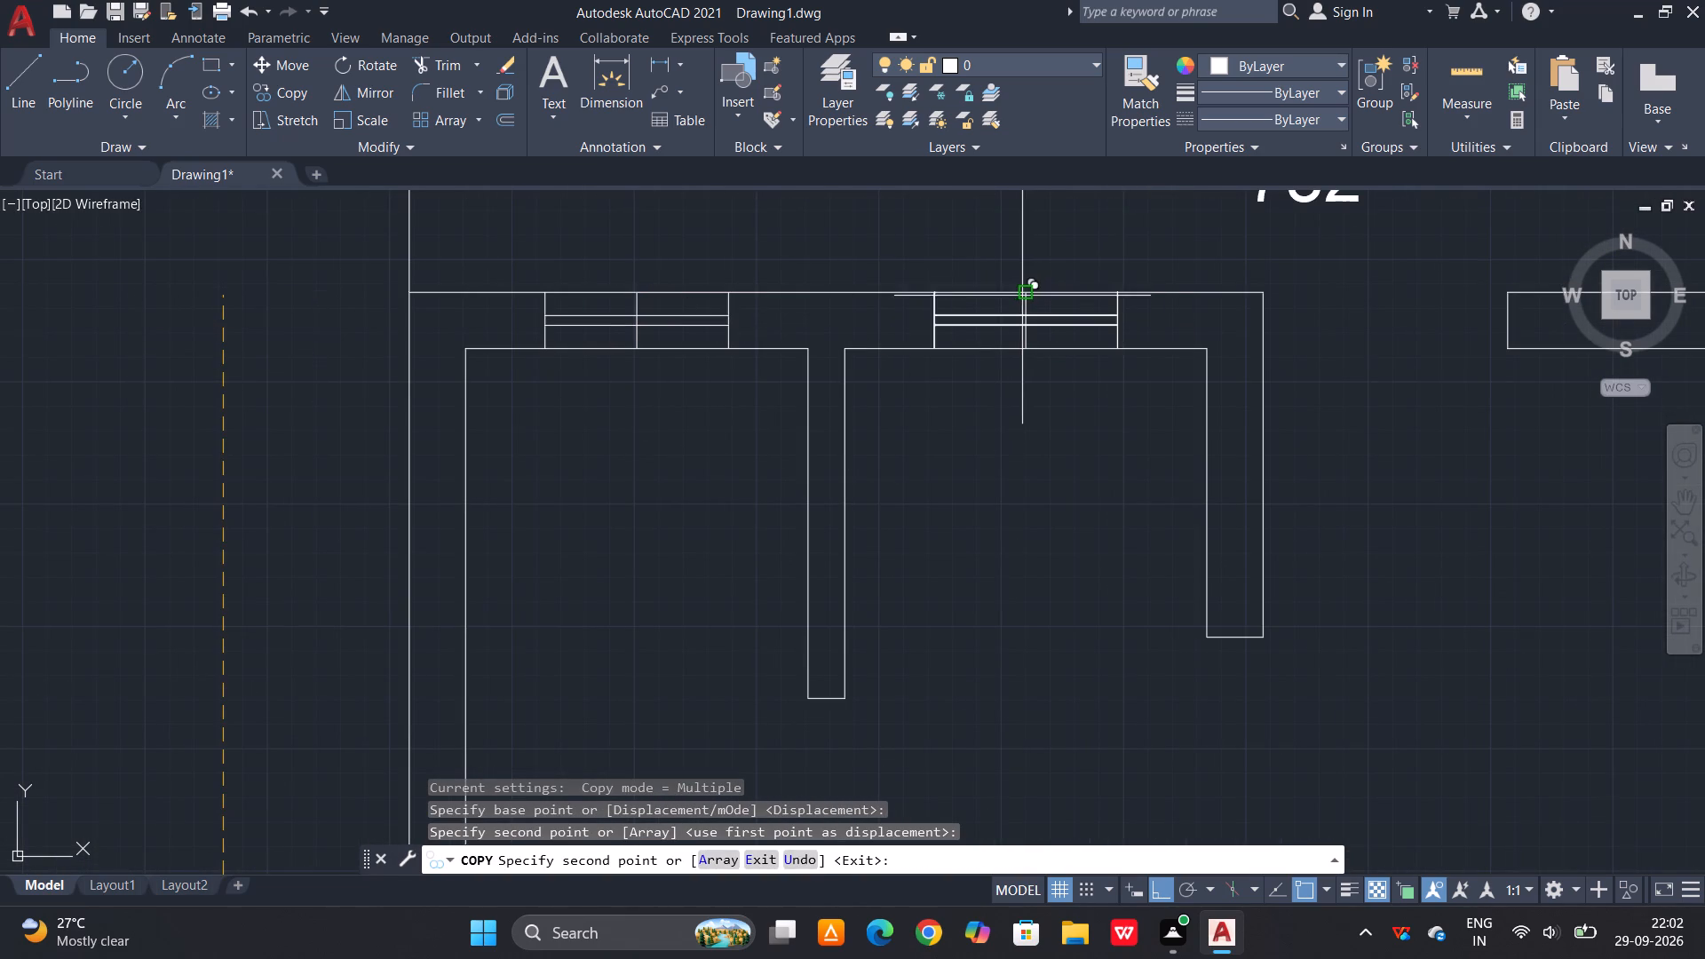
Place one more copy of the small window in the empty space outside the plan, beside the upper-left room.
scroll(806, 240, down, 3)
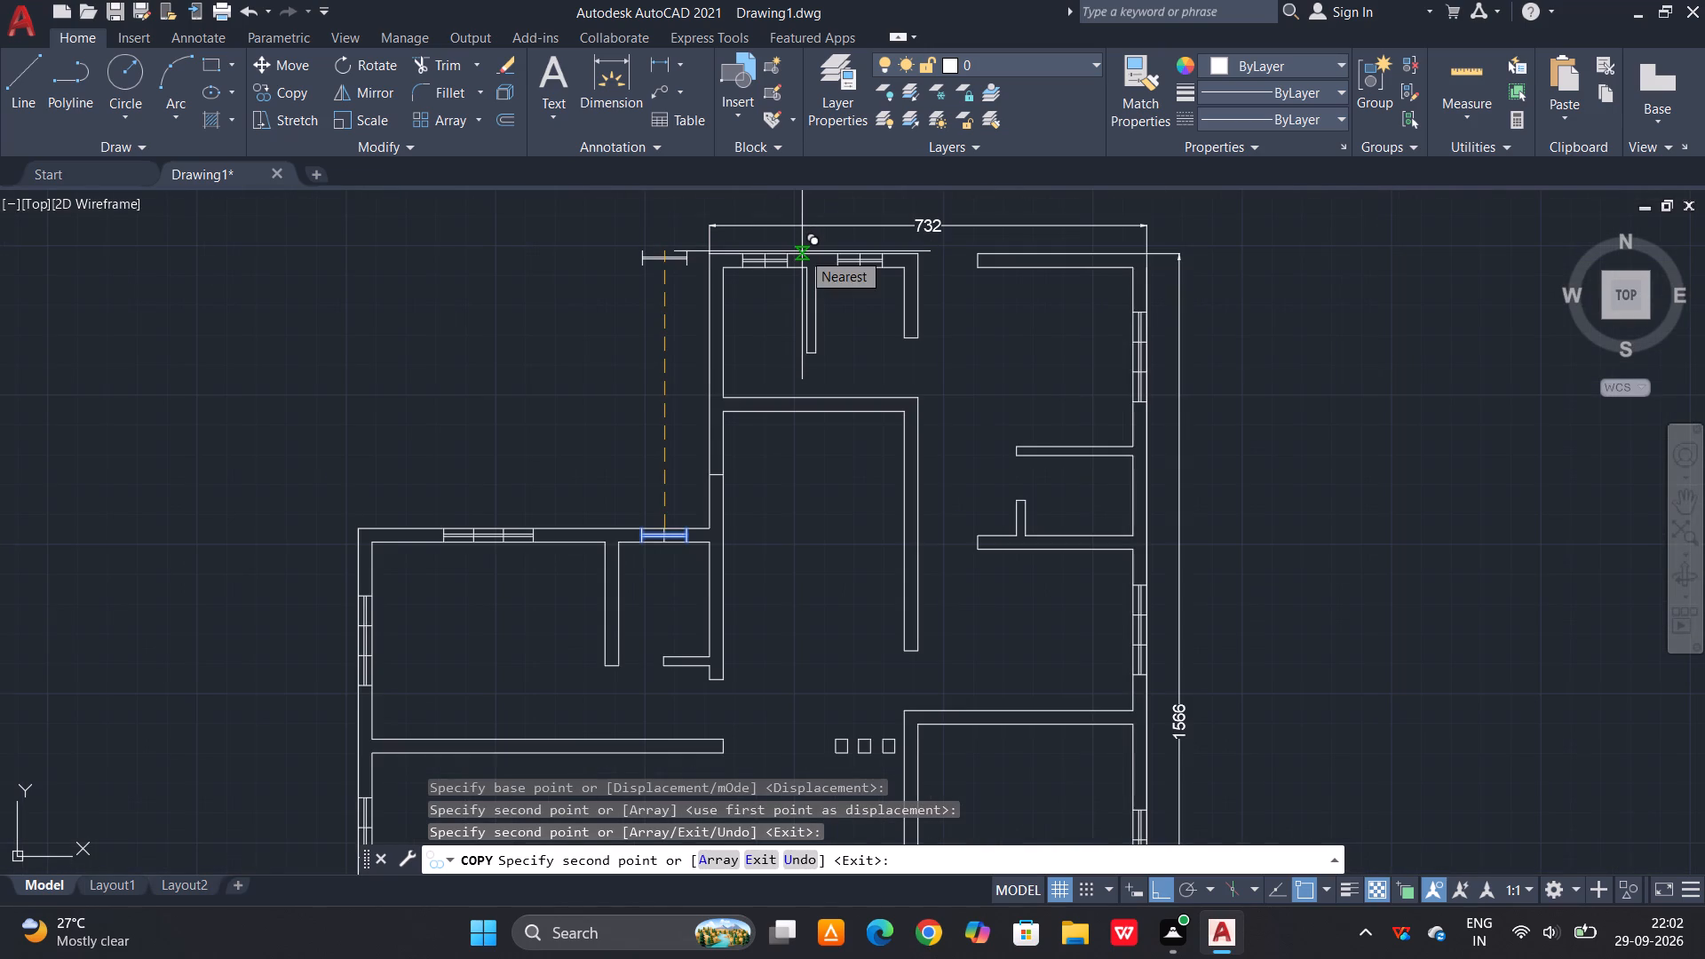
scroll(801, 258, down, 1)
middle_drag(798, 331, 796, 288)
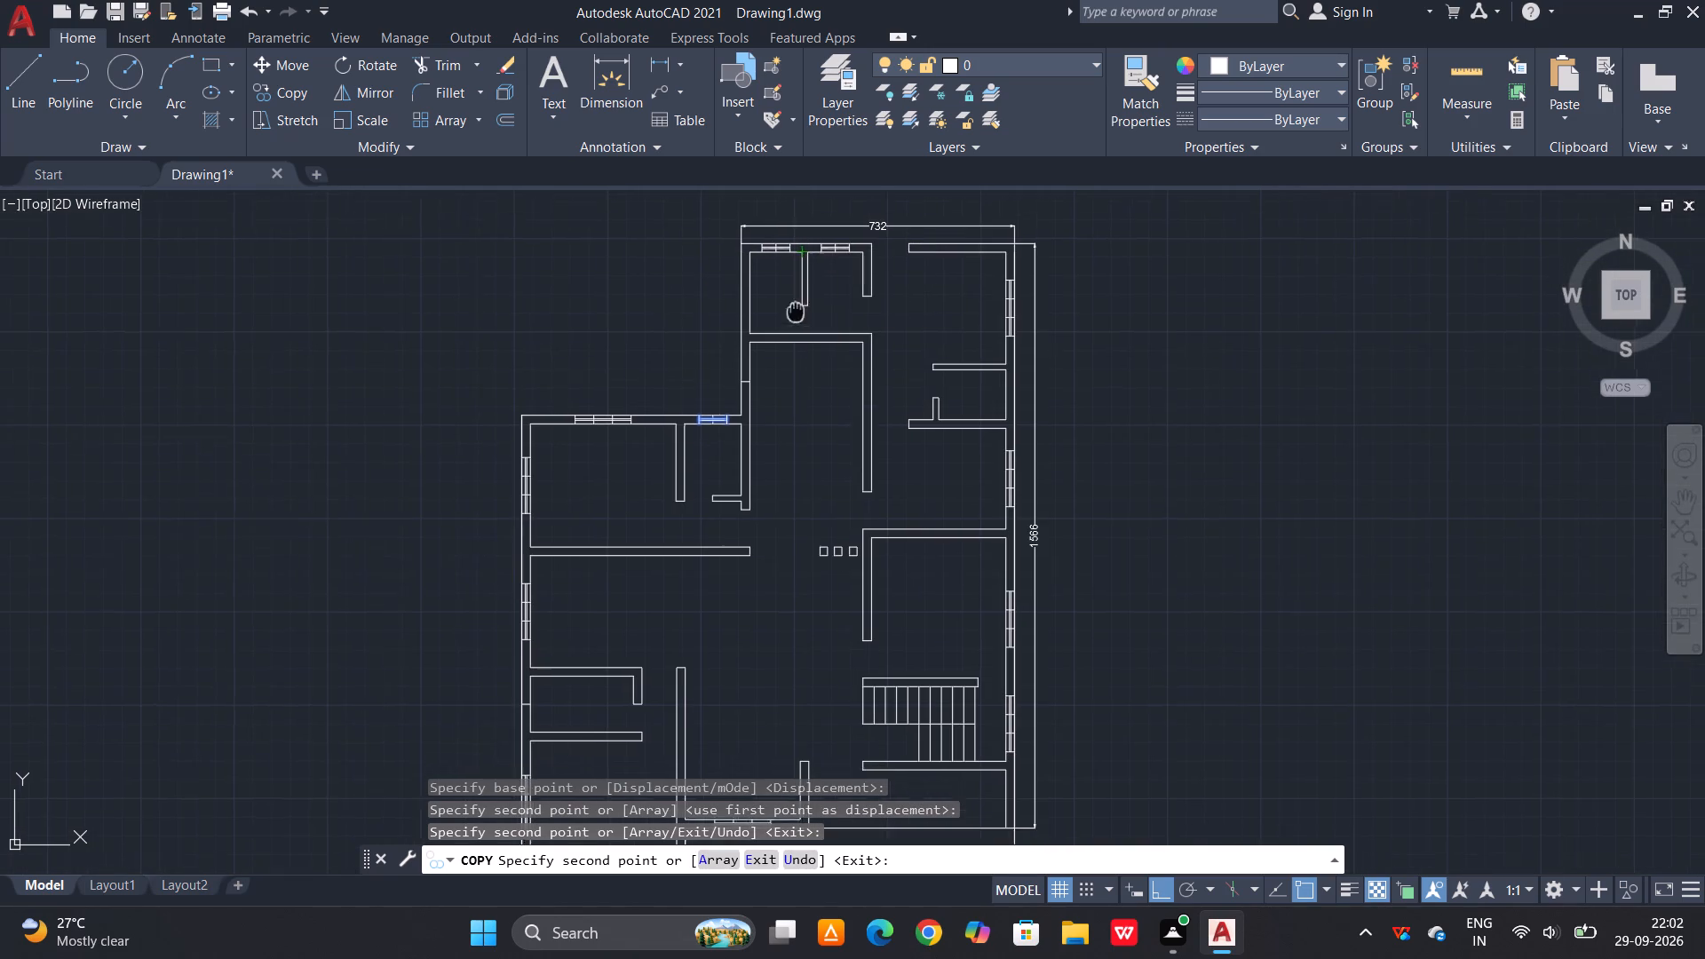
middle_drag(796, 288, 805, 169)
click(424, 474)
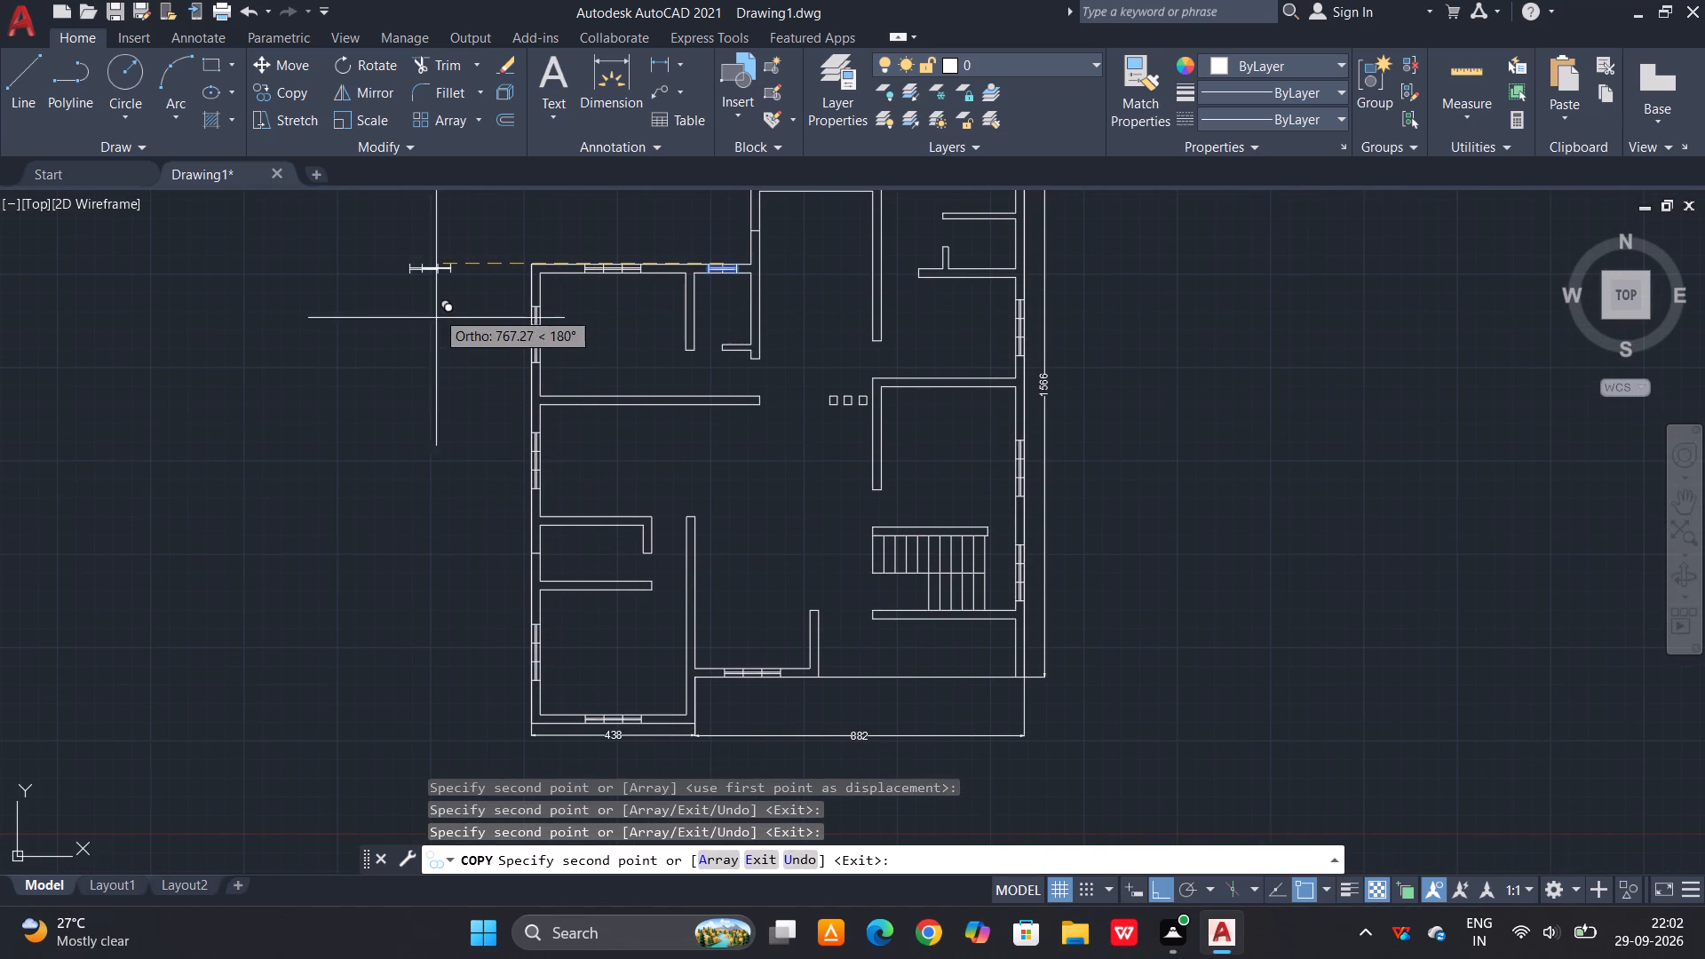
key(Escape)
Rotate the spare small window outside the plan by 90 degrees so that it stands vertical.
click(443, 253)
click(386, 297)
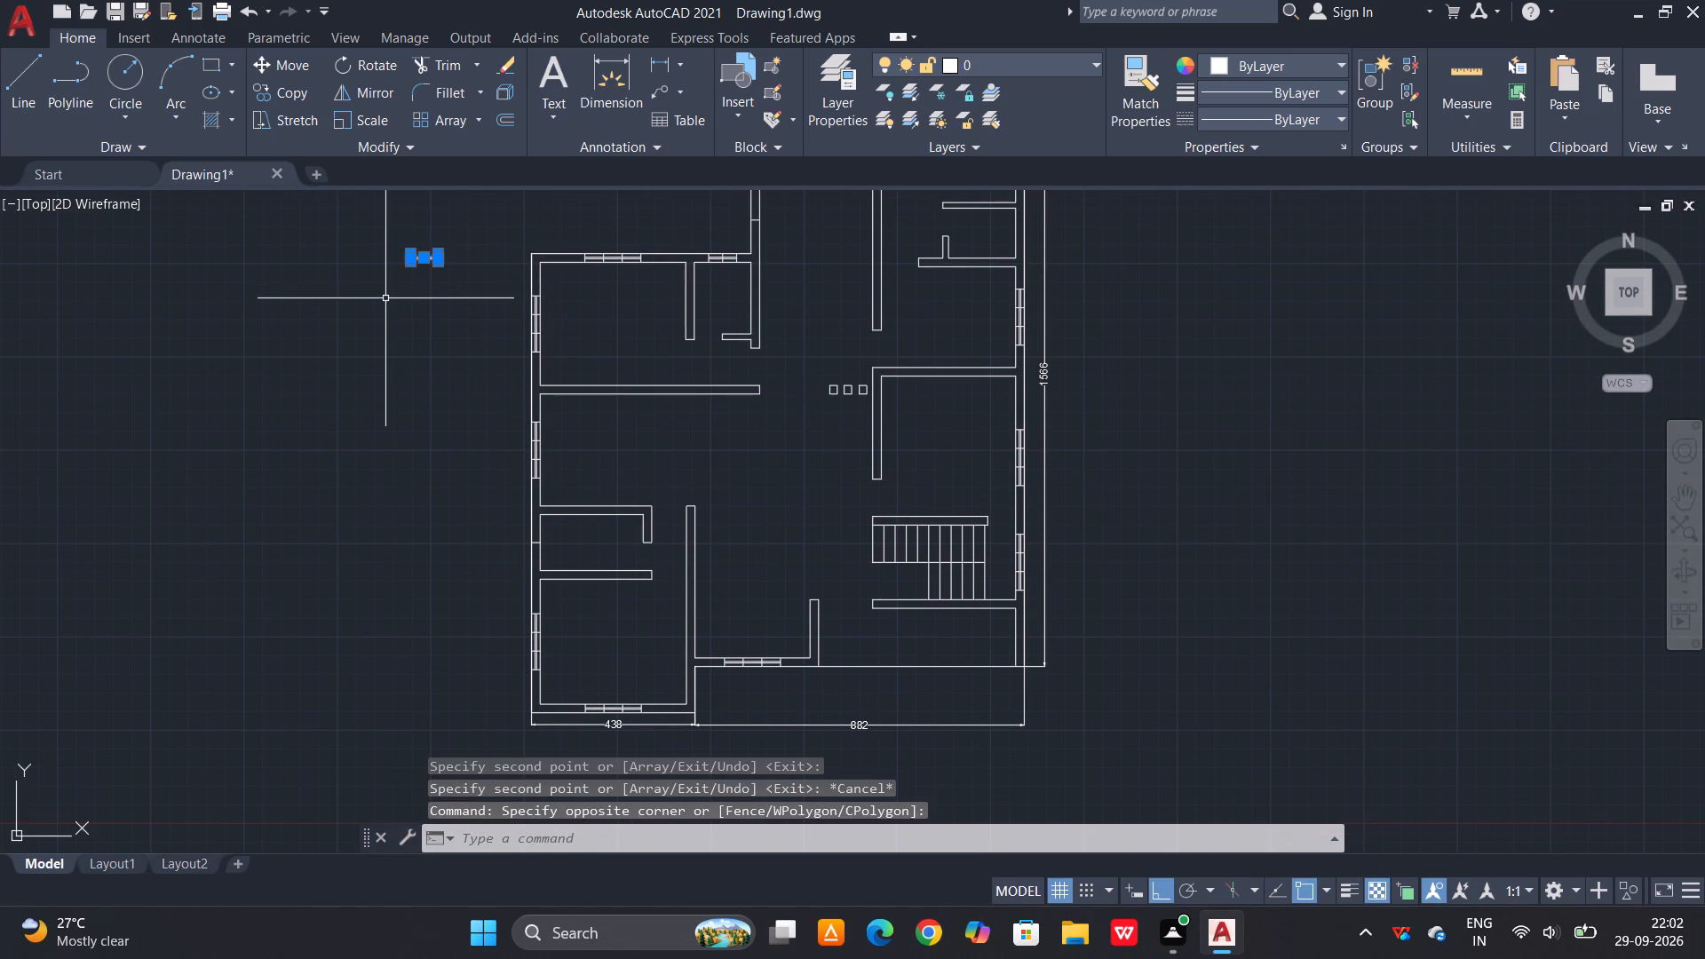
key(r)
text(O)
key(space)
click(385, 306)
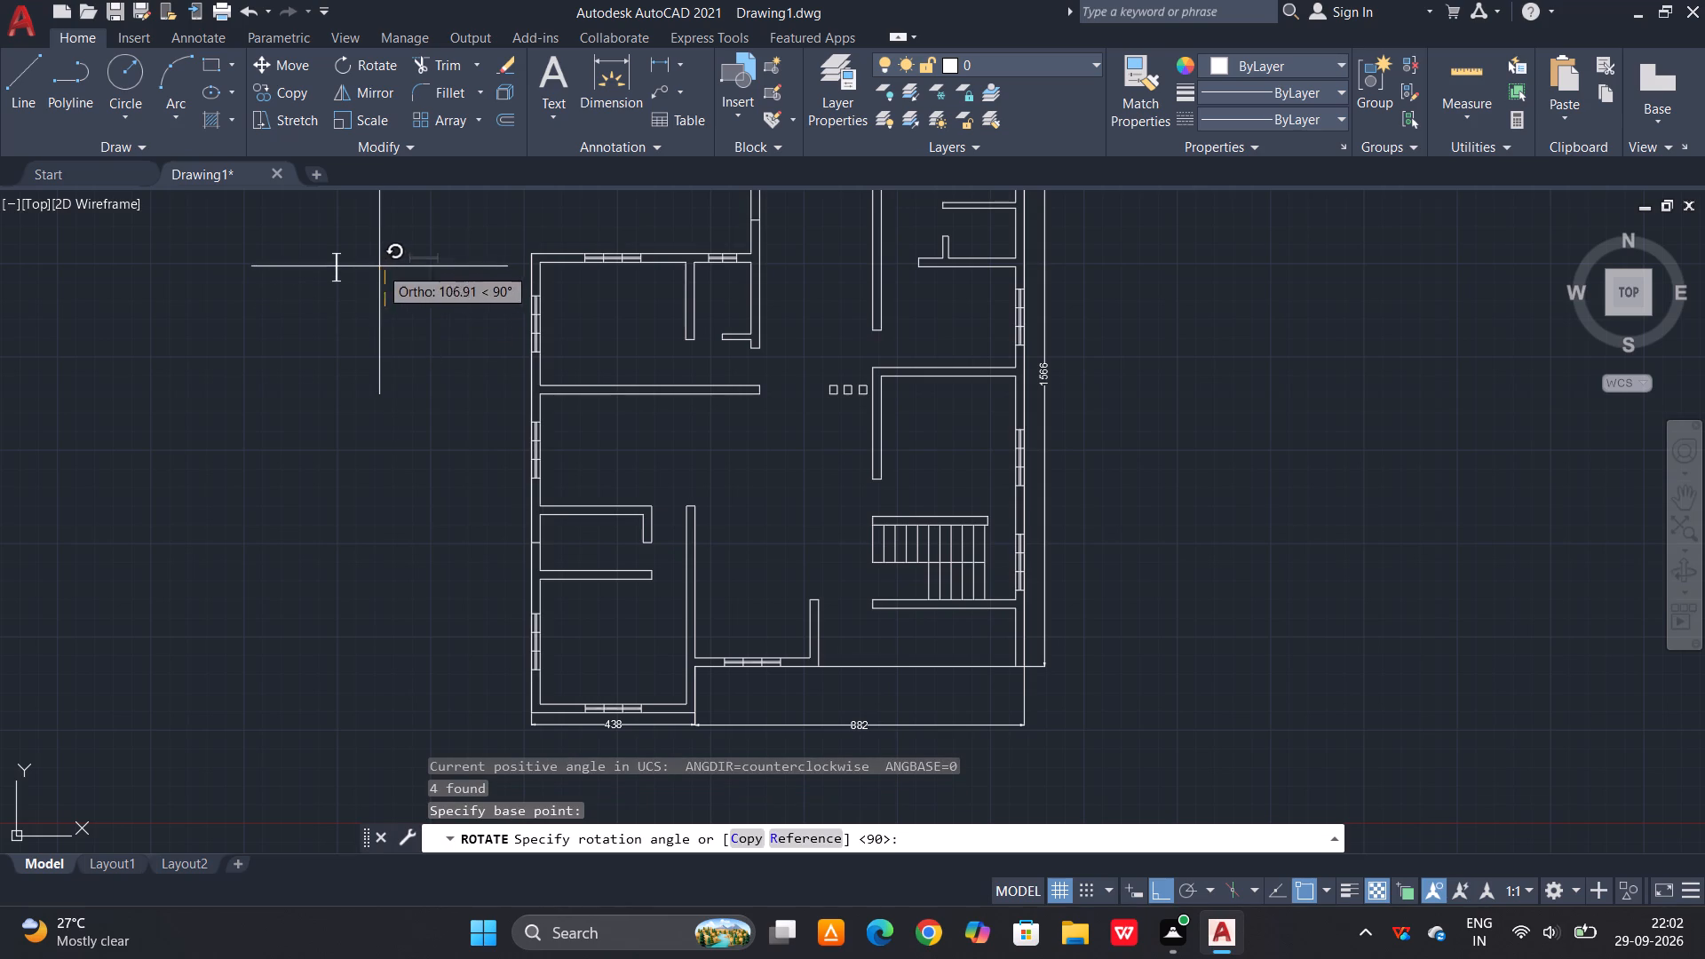
click(379, 266)
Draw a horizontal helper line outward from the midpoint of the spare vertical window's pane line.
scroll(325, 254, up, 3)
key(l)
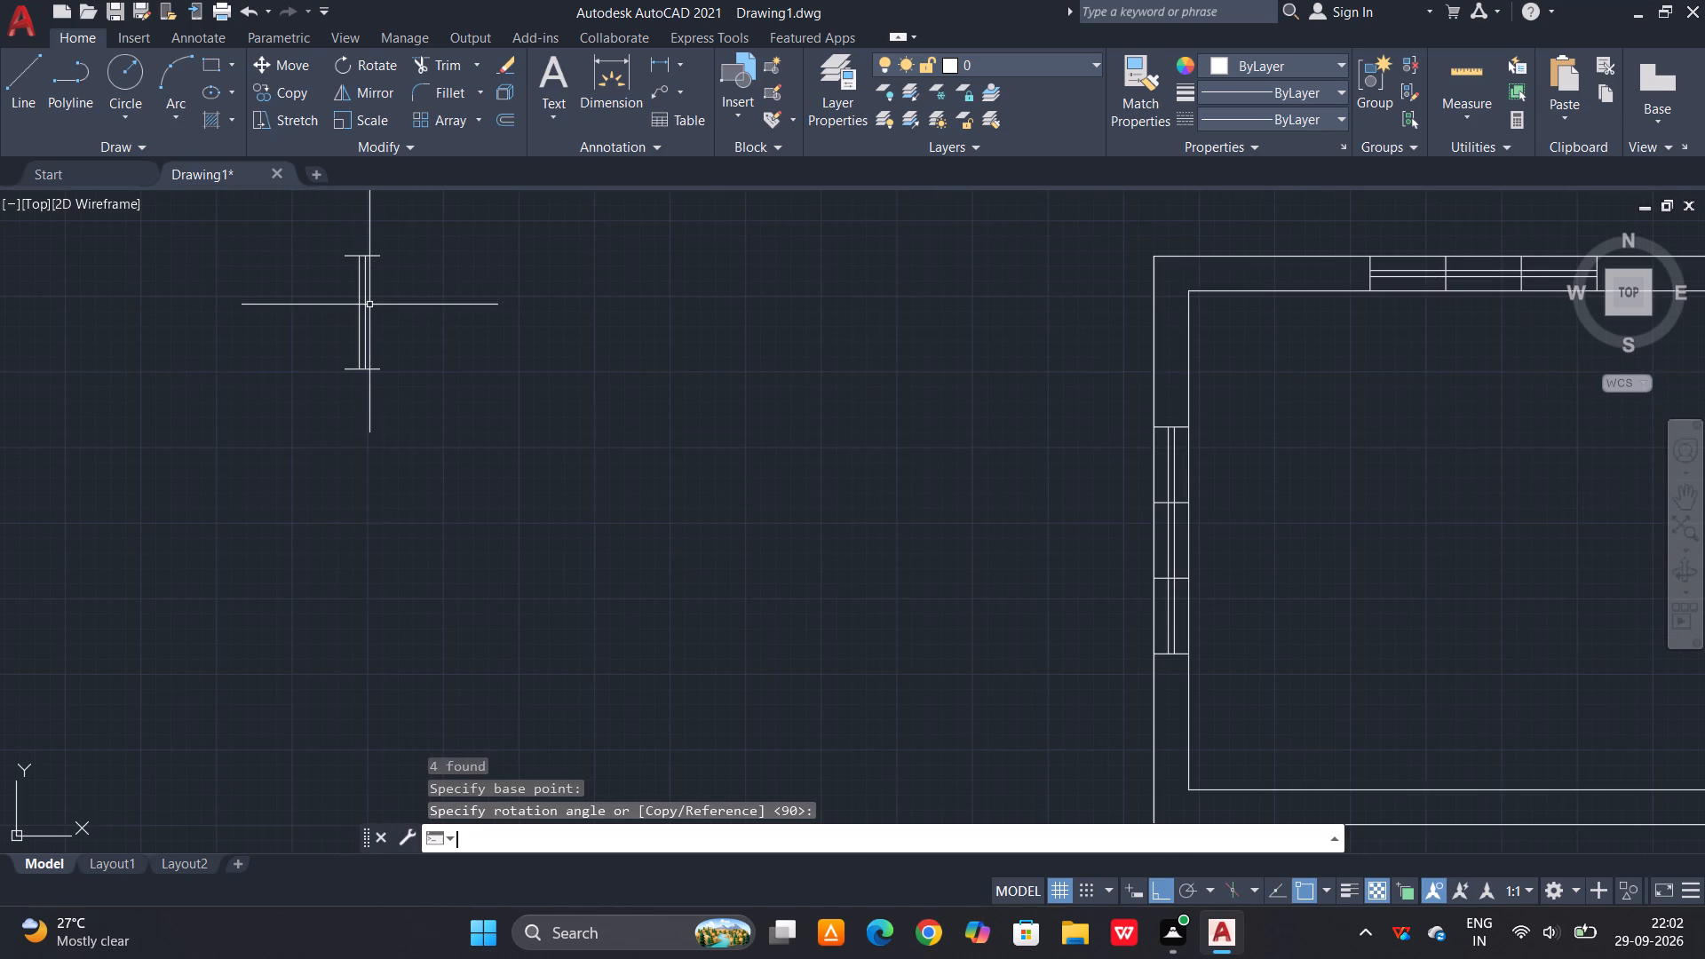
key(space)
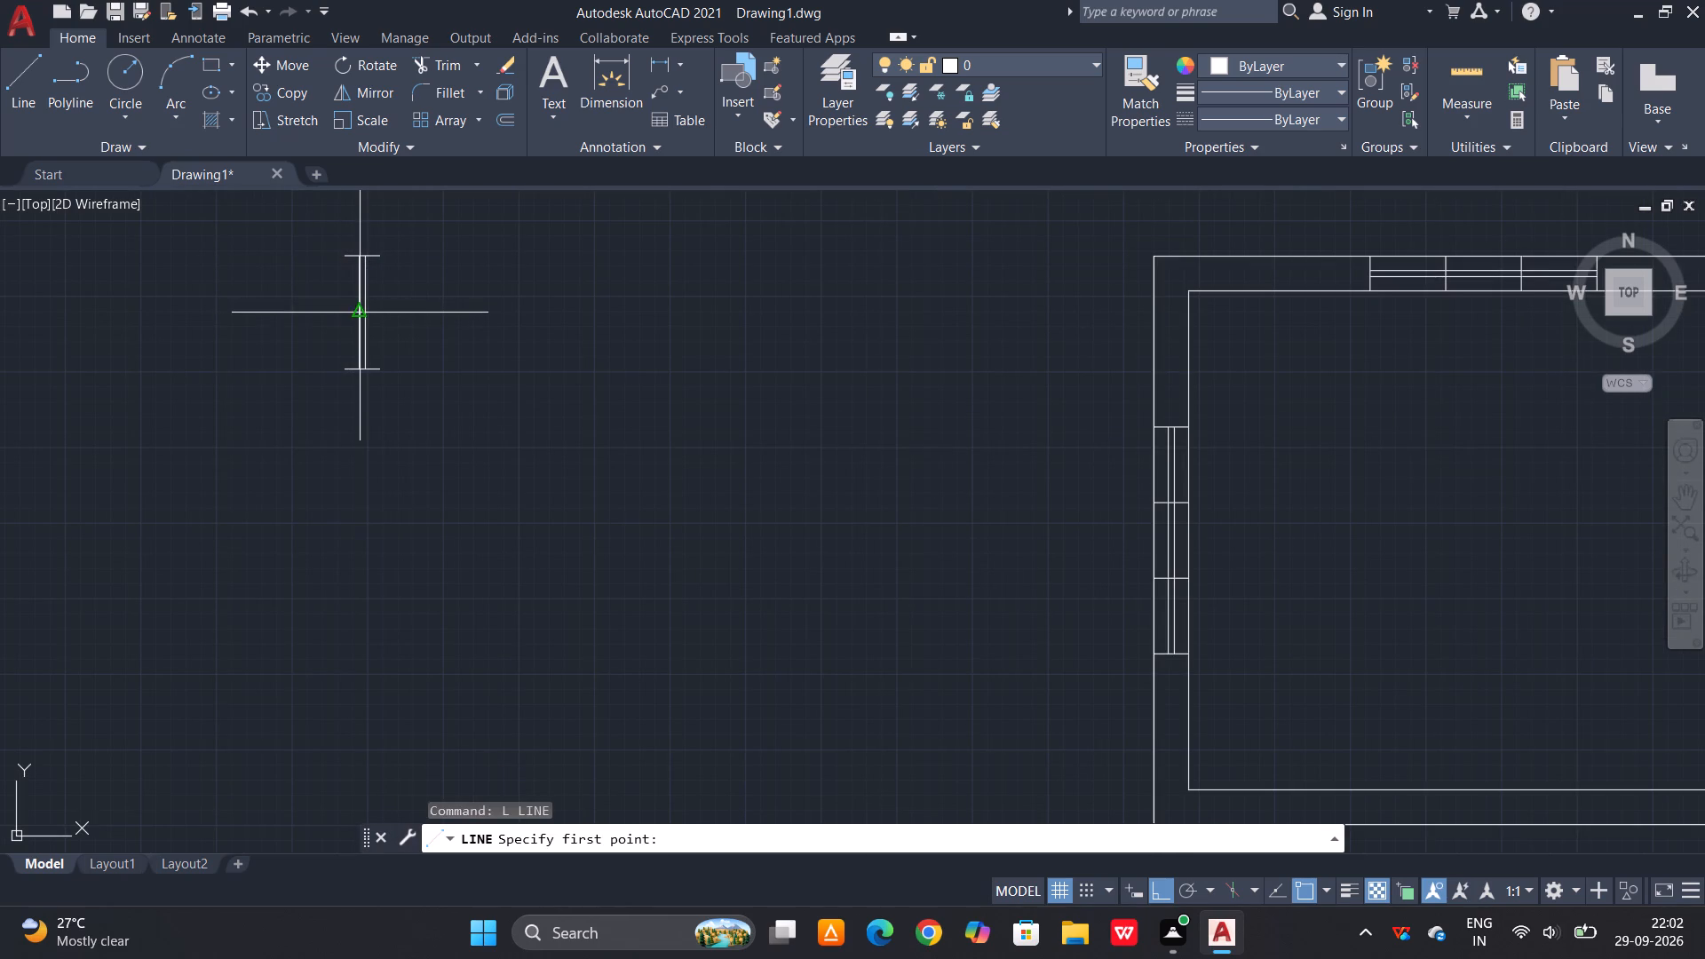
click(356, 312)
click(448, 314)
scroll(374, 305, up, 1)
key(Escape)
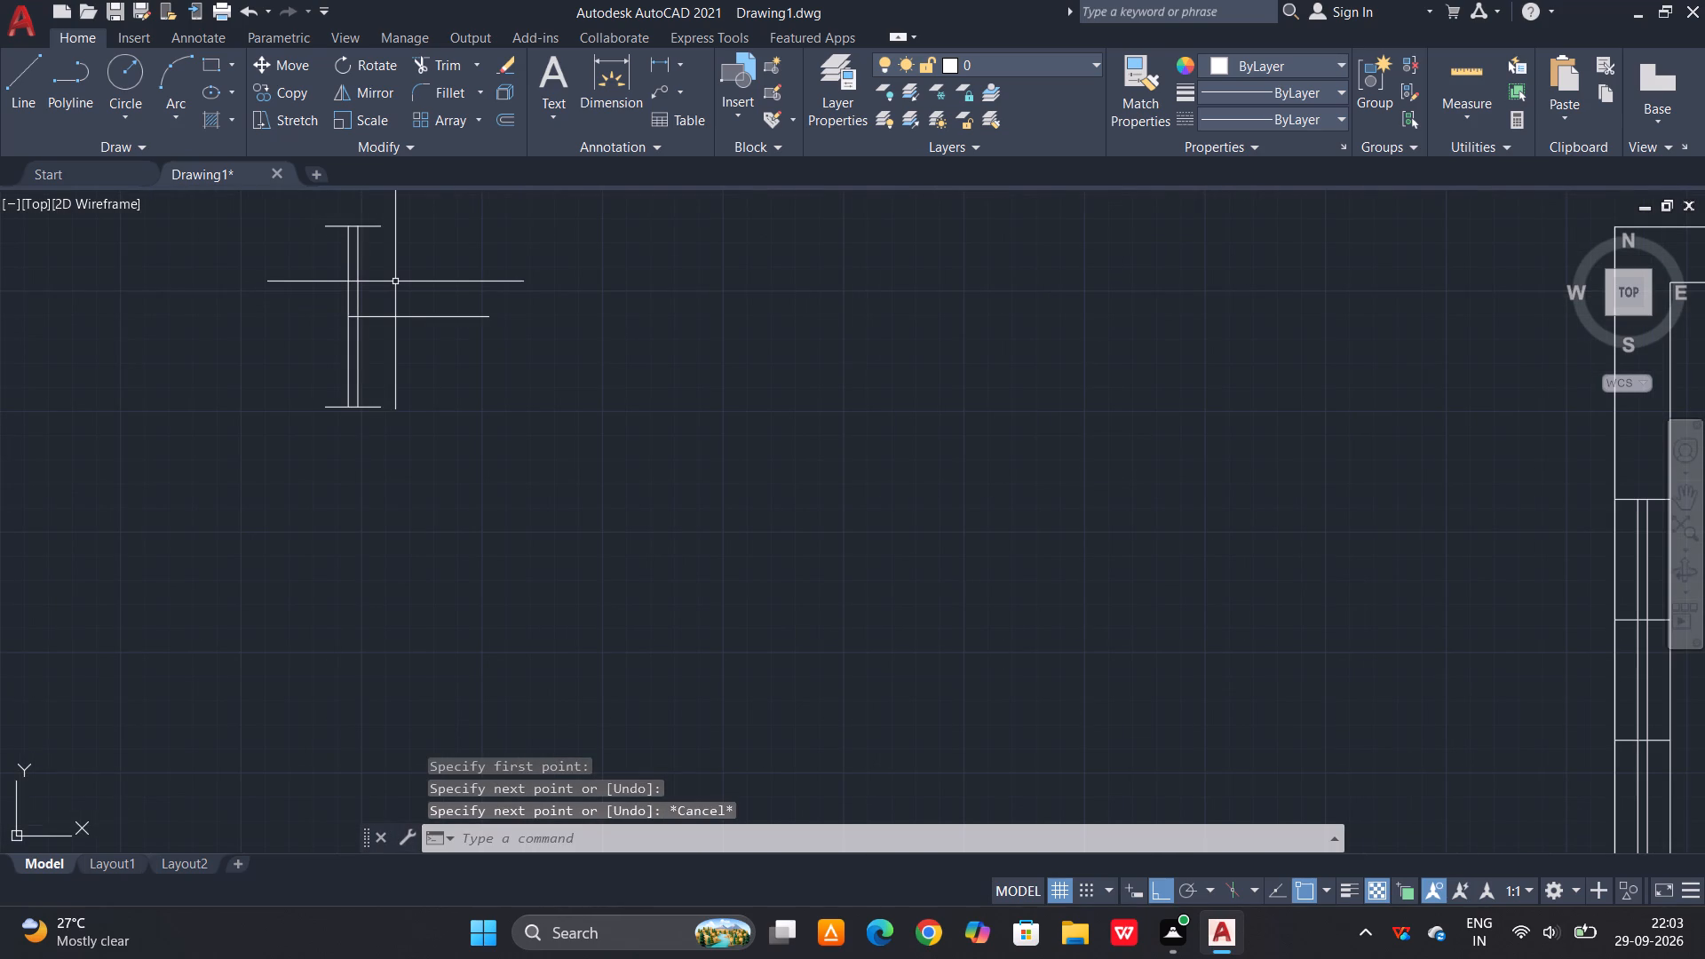
Draw a vertical helper line joining the plan-side ends of the spare window's two end lines.
key(l)
key(space)
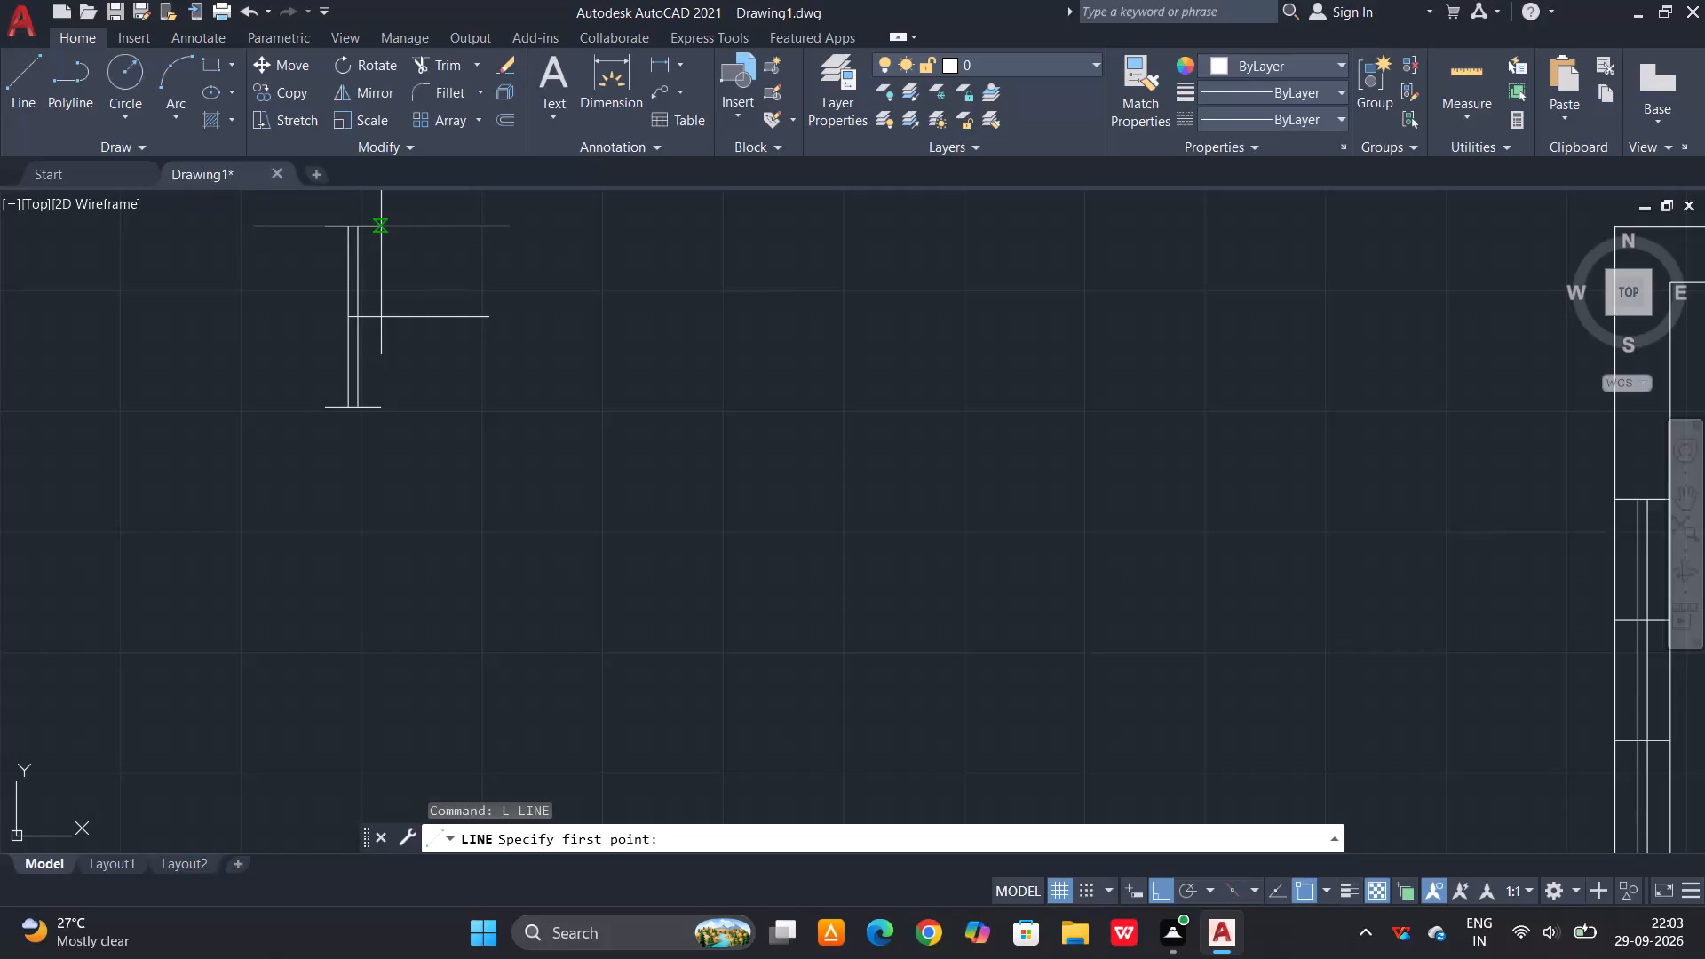
click(381, 232)
click(379, 406)
key(space)
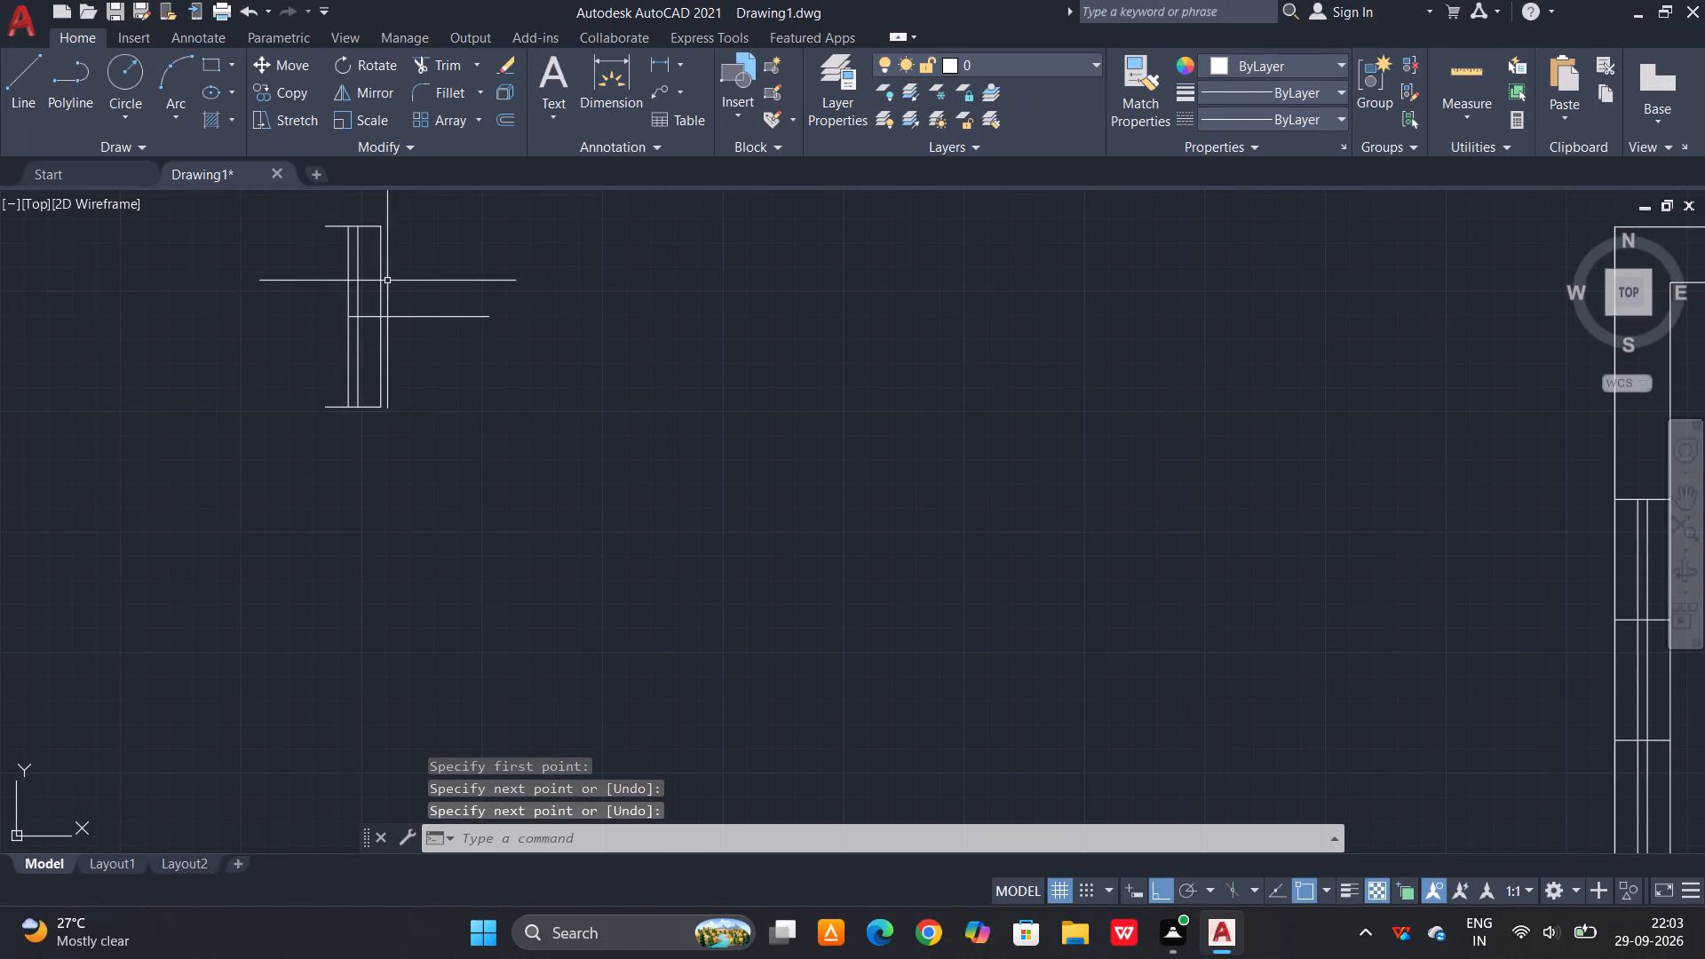
scroll(367, 280, up, 2)
key(Escape)
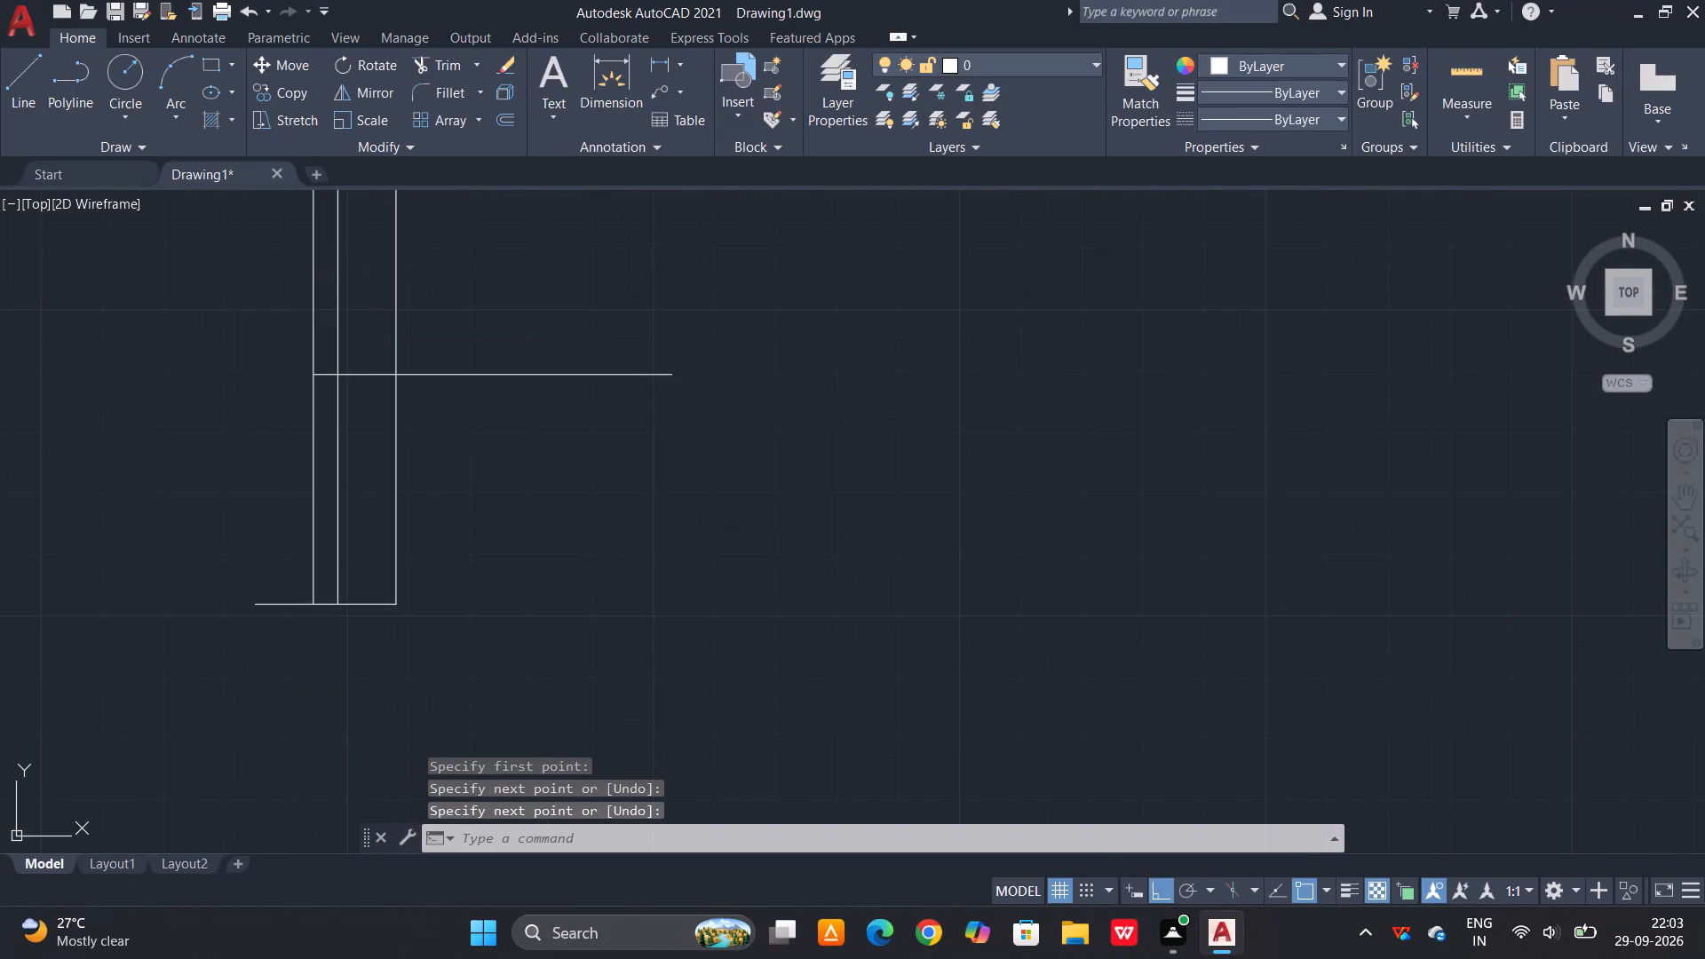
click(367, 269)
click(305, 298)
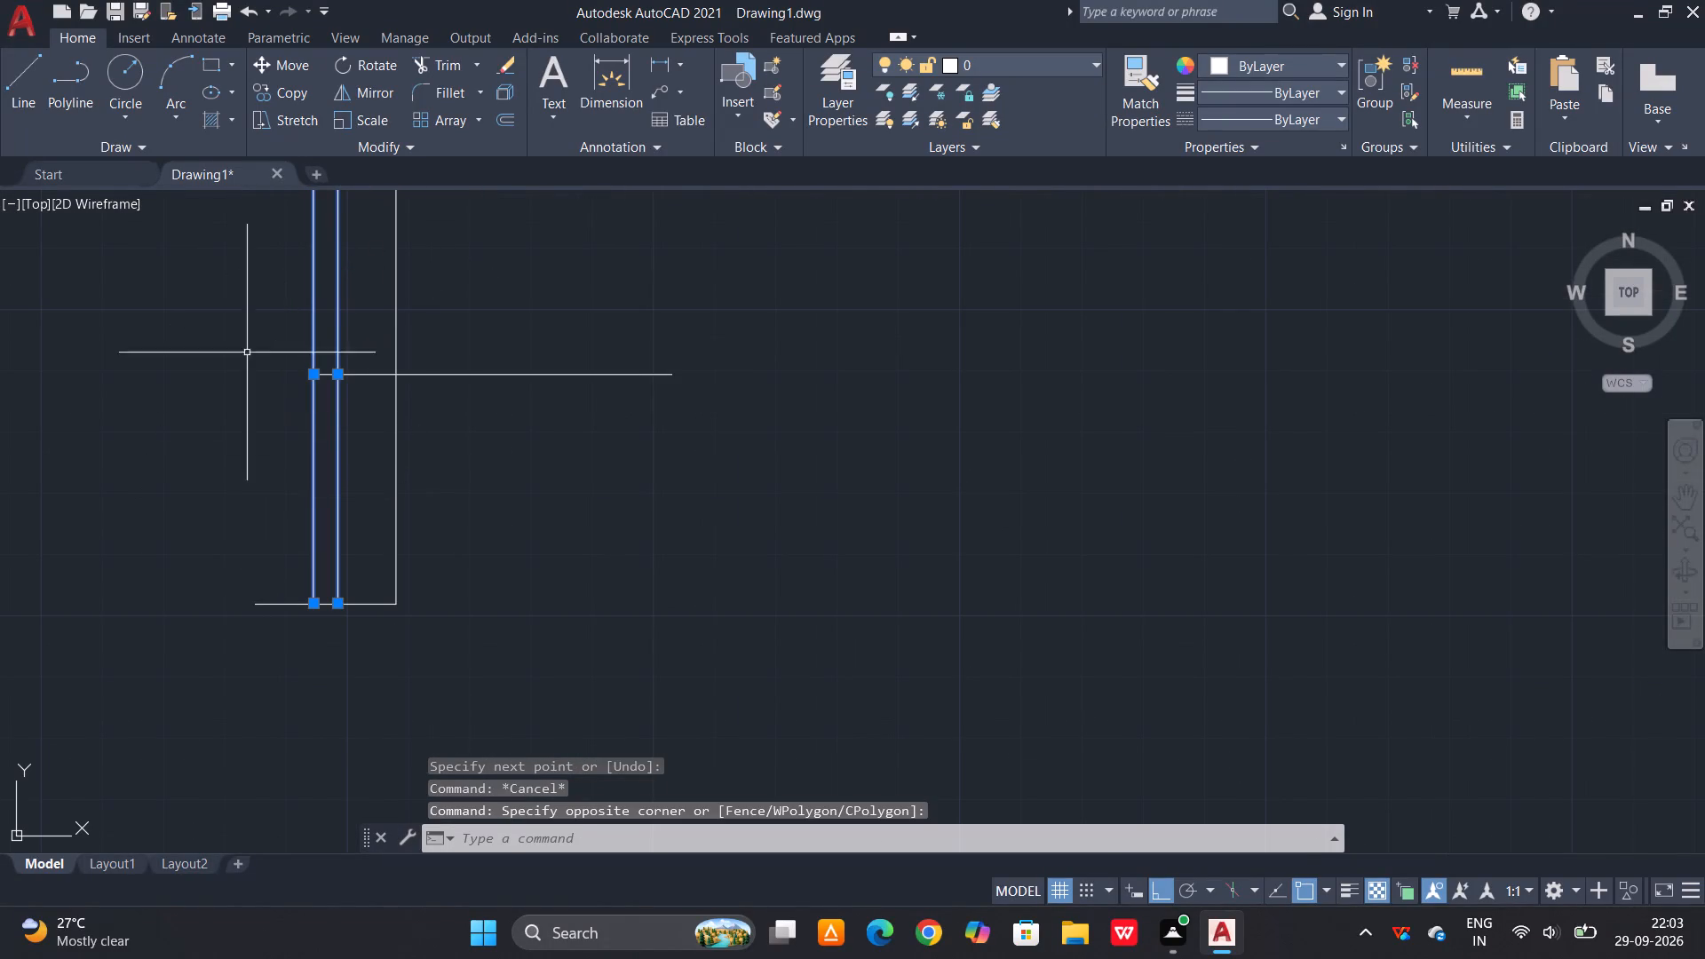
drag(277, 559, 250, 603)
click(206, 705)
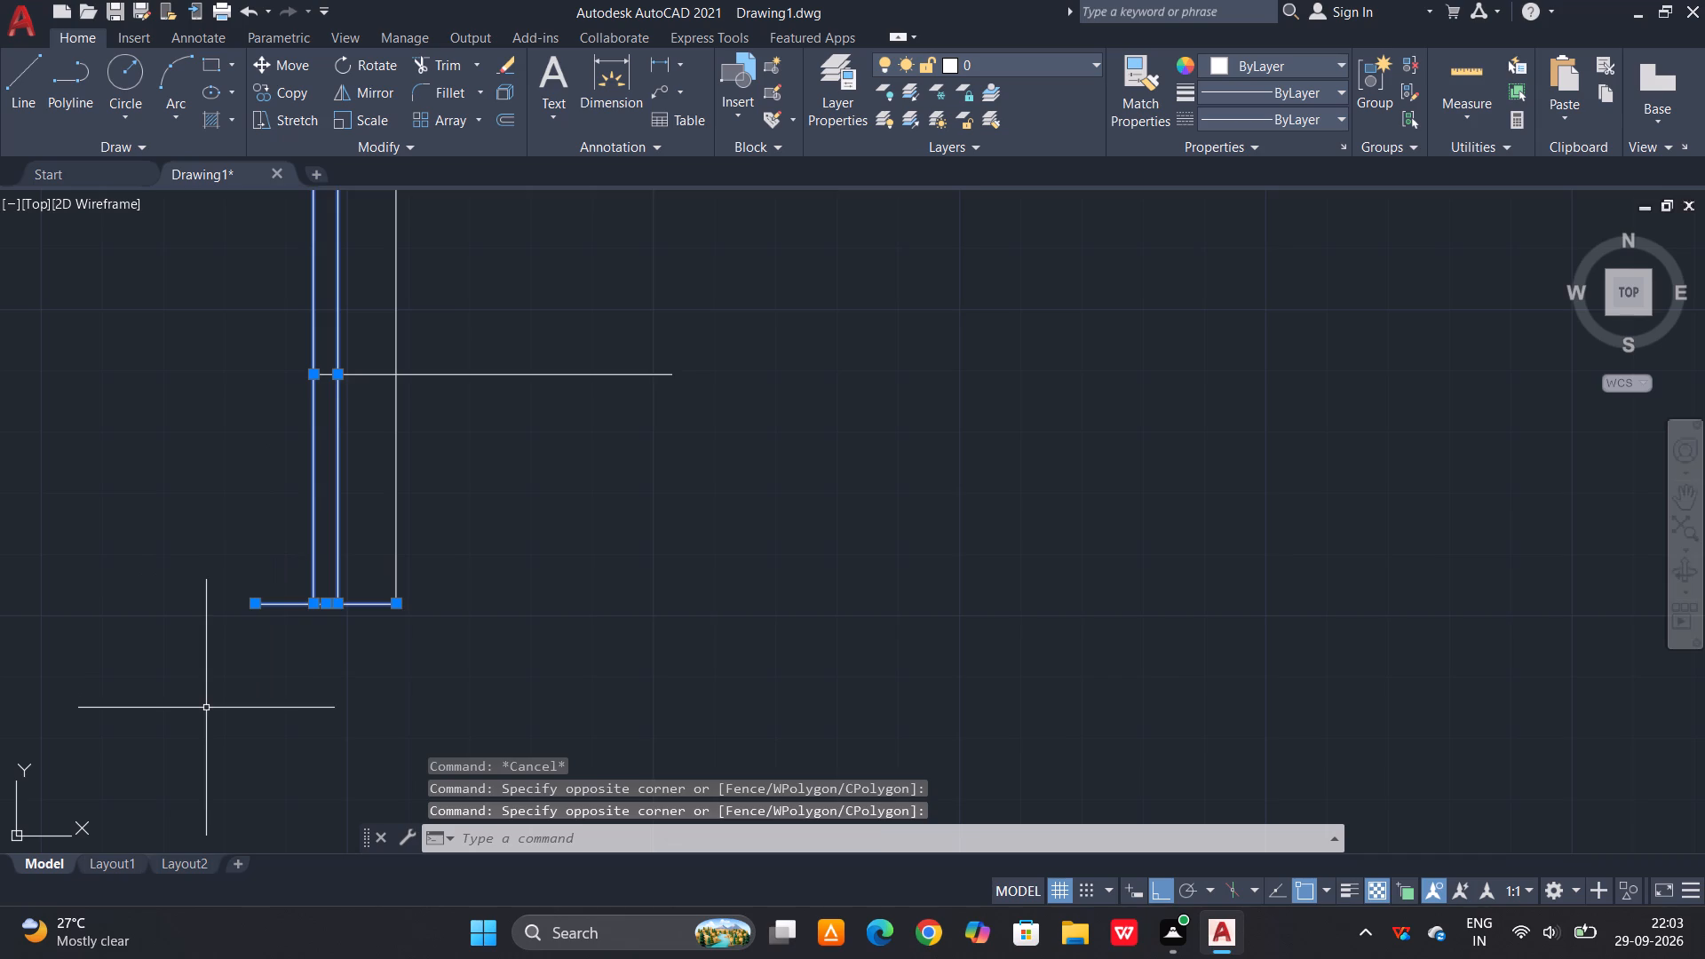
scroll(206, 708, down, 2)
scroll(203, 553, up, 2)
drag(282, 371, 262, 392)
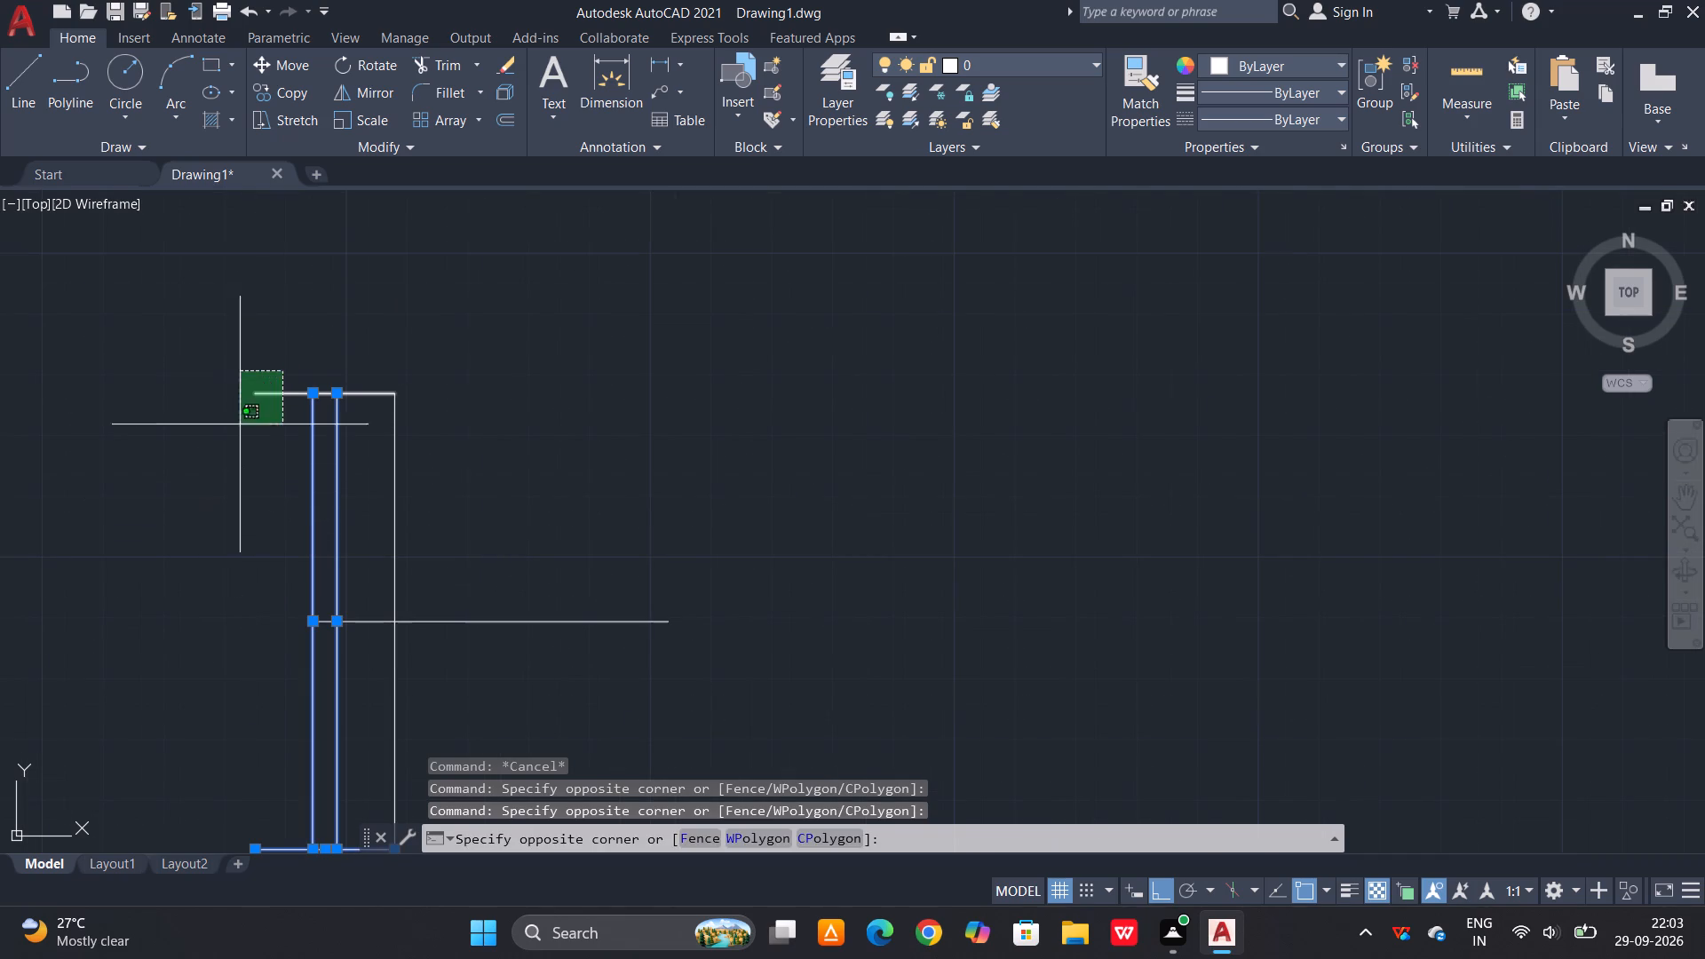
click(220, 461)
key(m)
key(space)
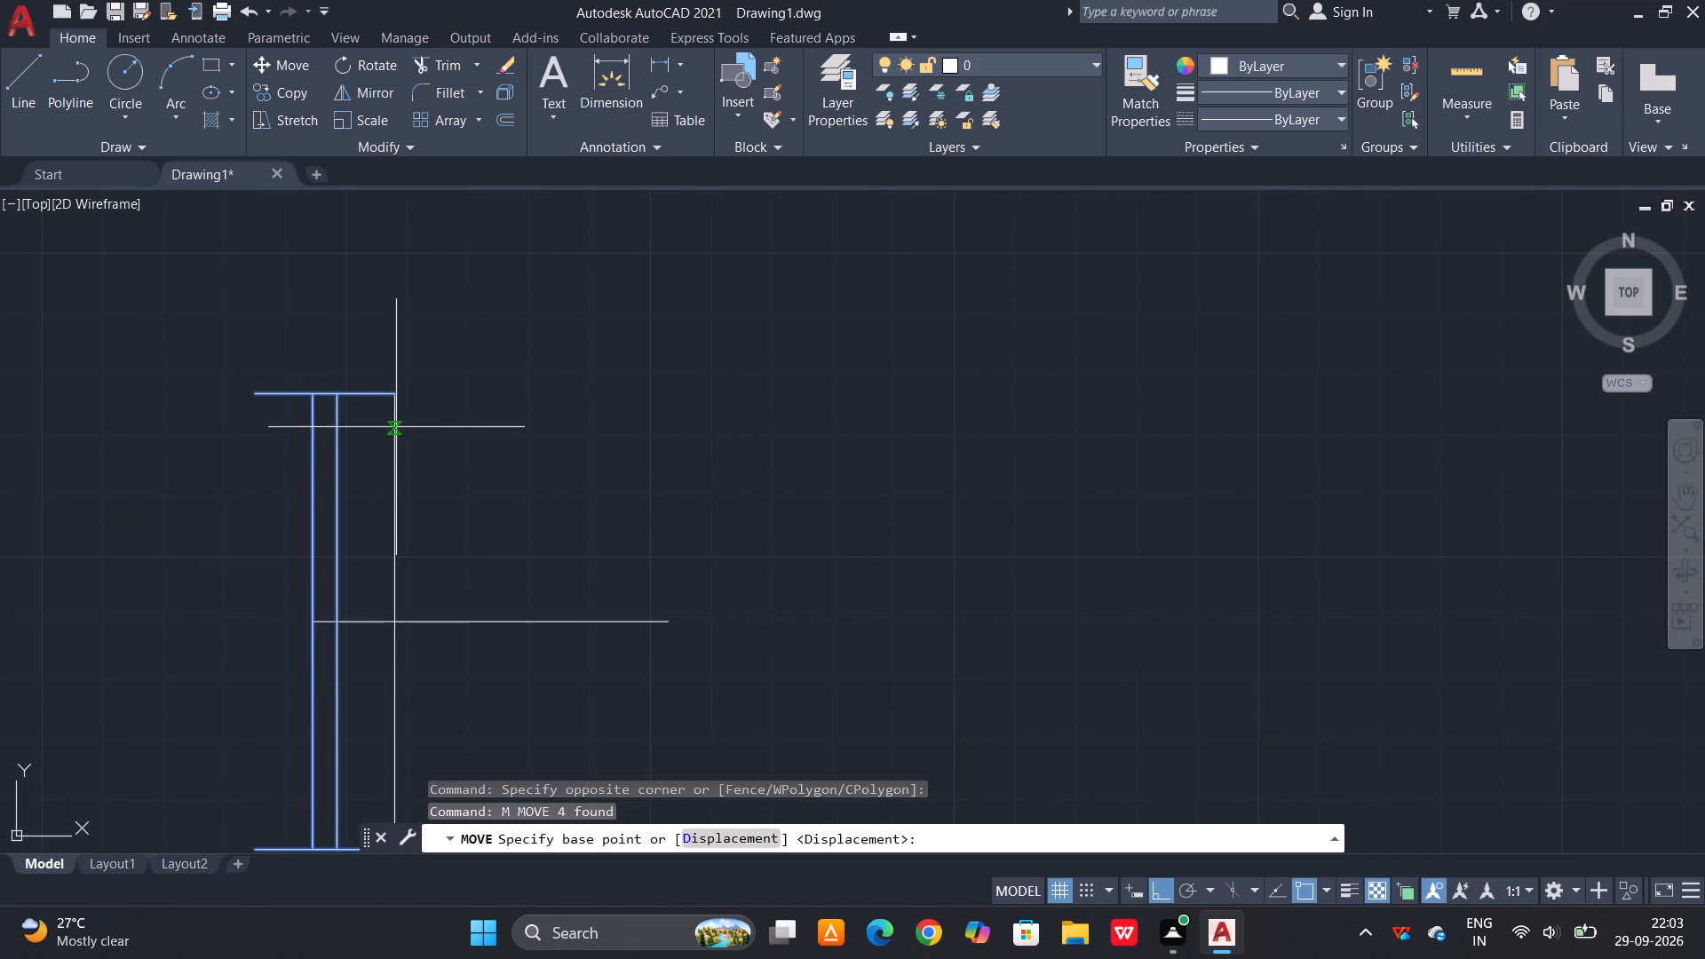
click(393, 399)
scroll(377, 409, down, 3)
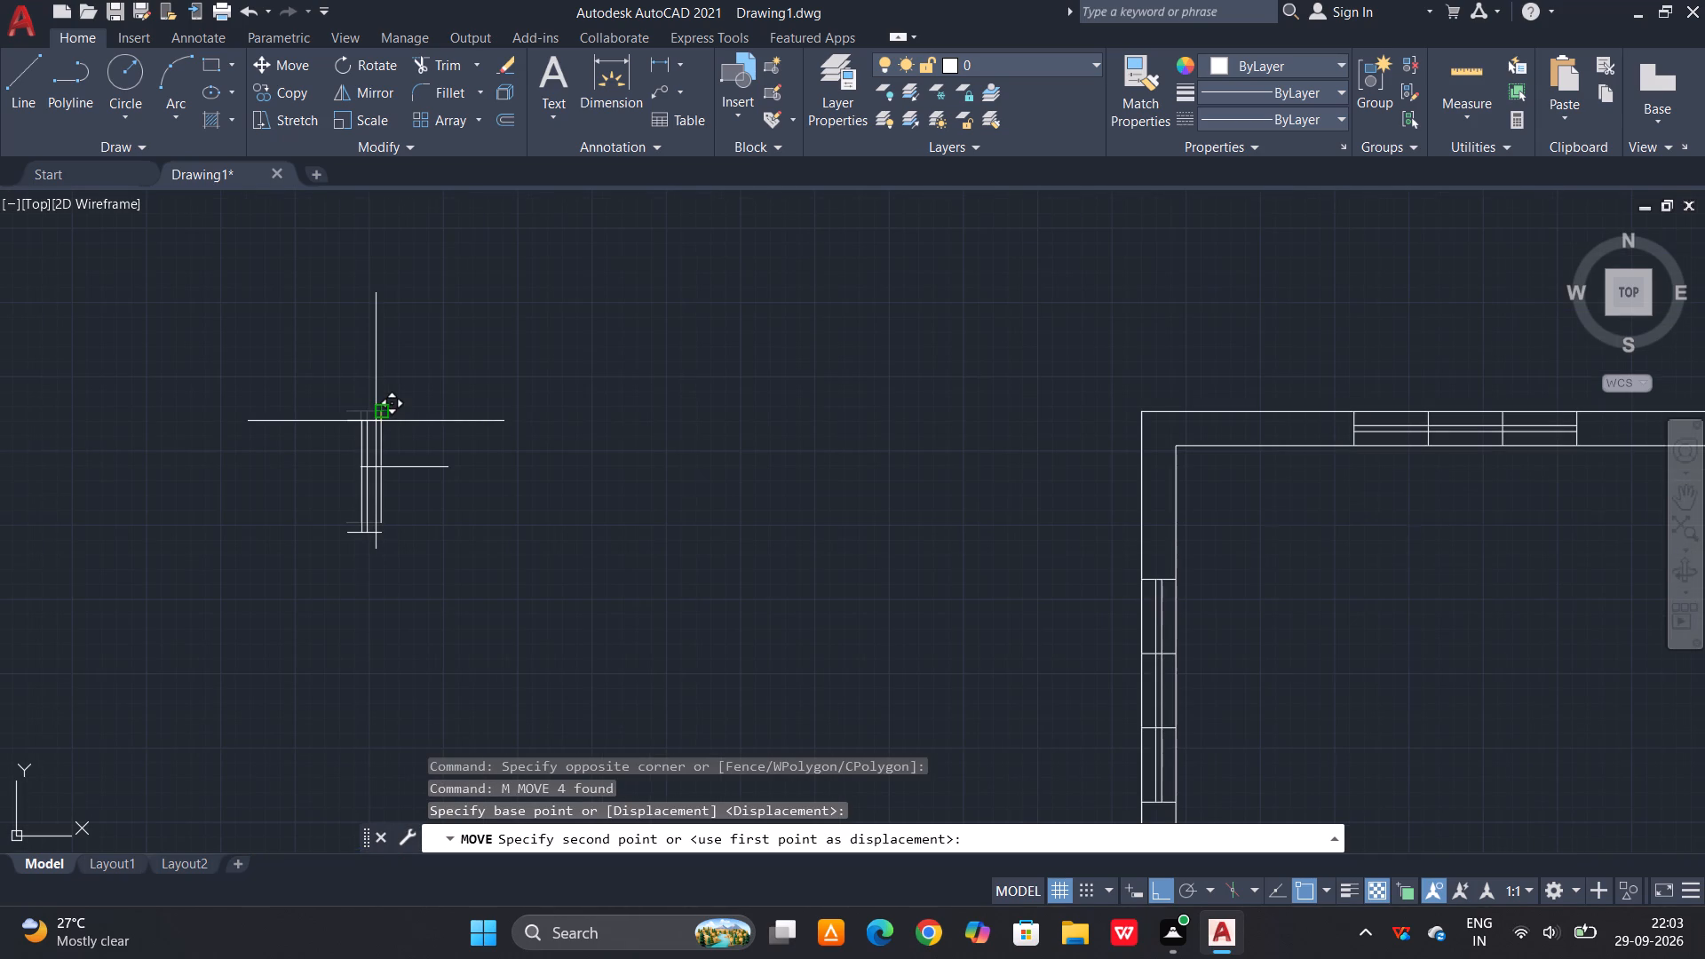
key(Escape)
Copy the spare vertical window by its helper line's midpoint onto the centre mark in the small lower-left room's exterior wall.
scroll(363, 458, up, 2)
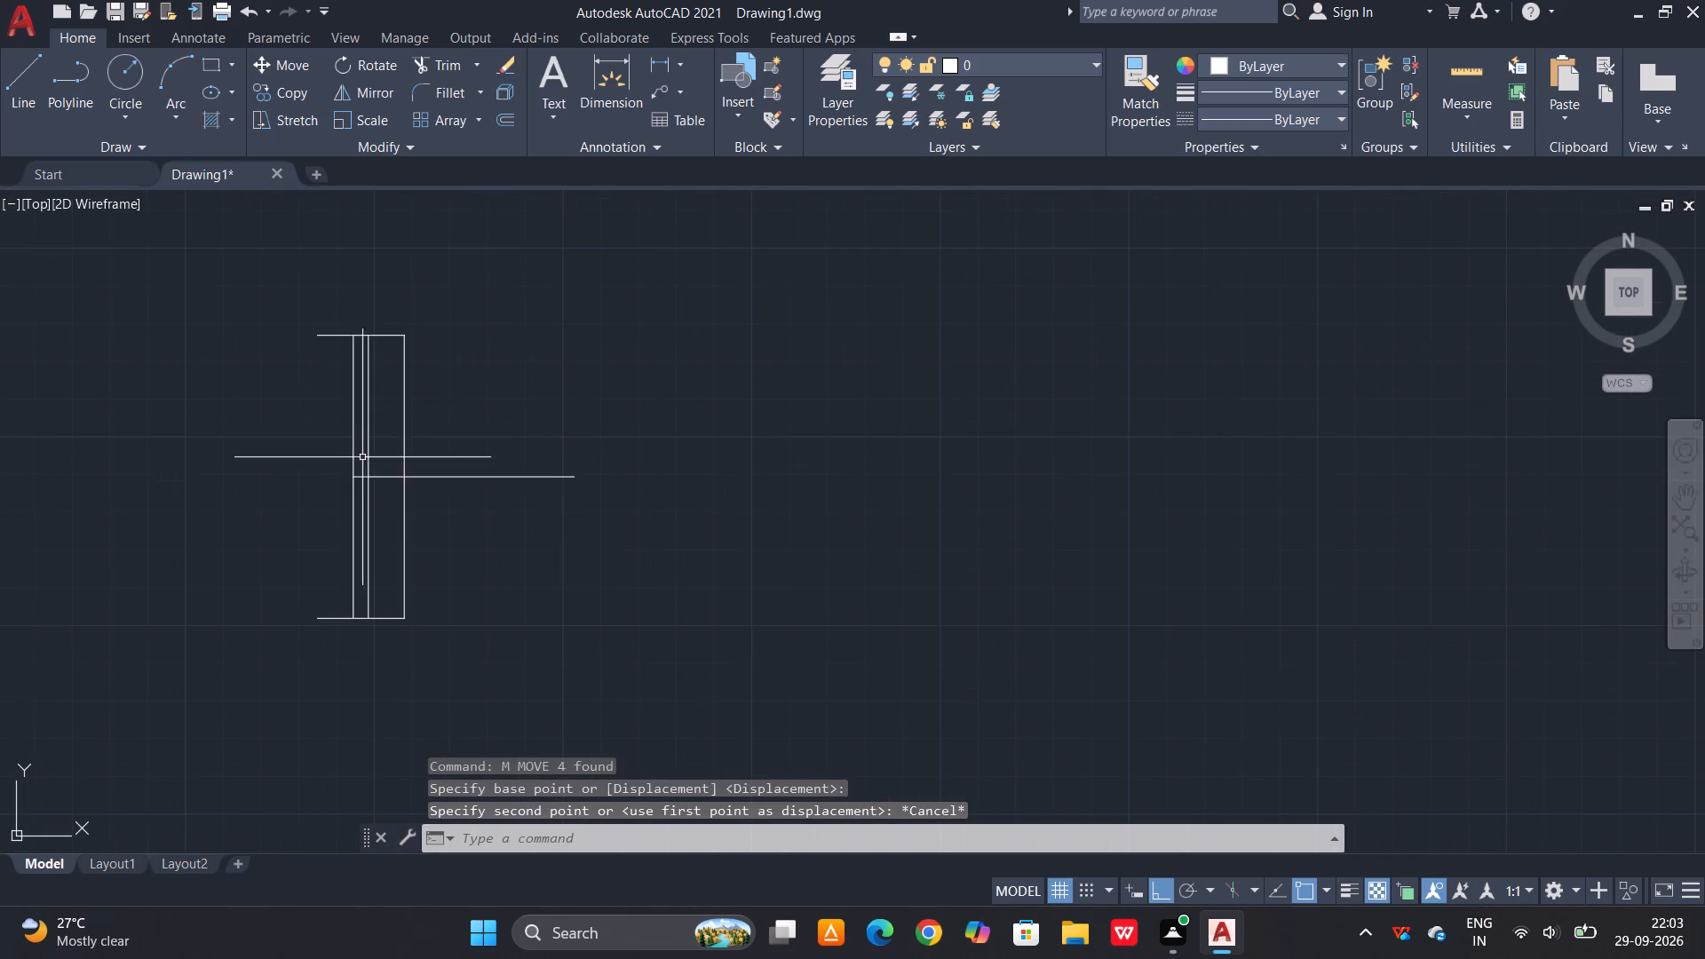
click(384, 314)
click(298, 392)
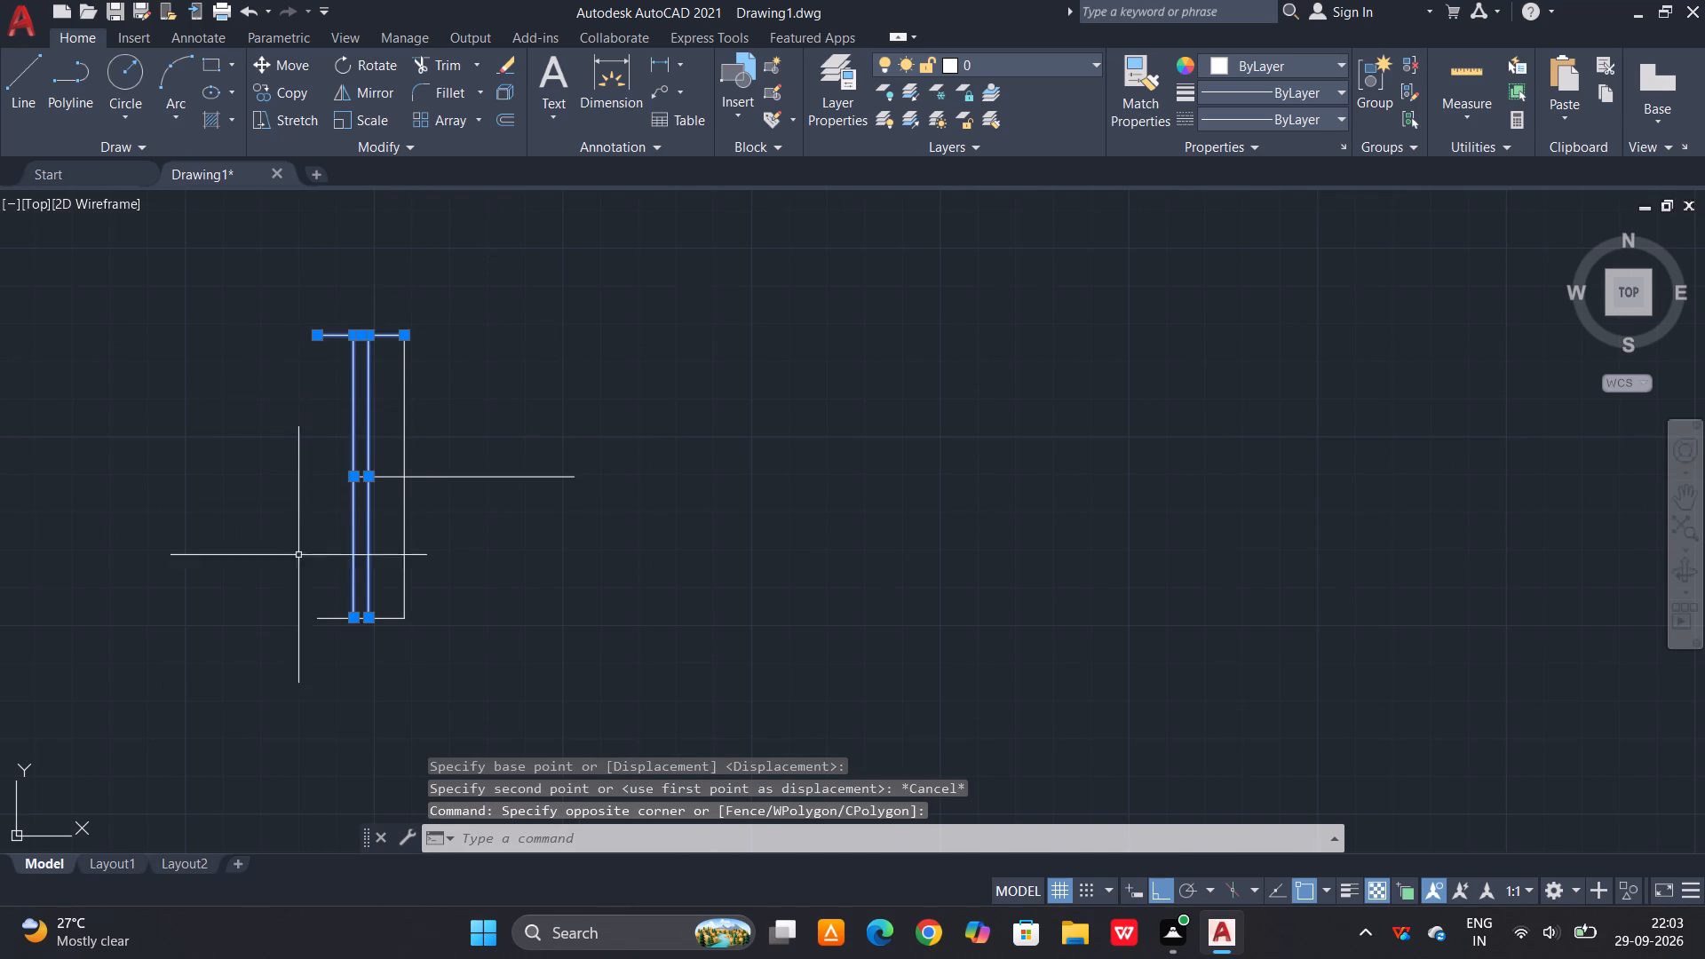
drag(336, 602, 329, 613)
click(287, 658)
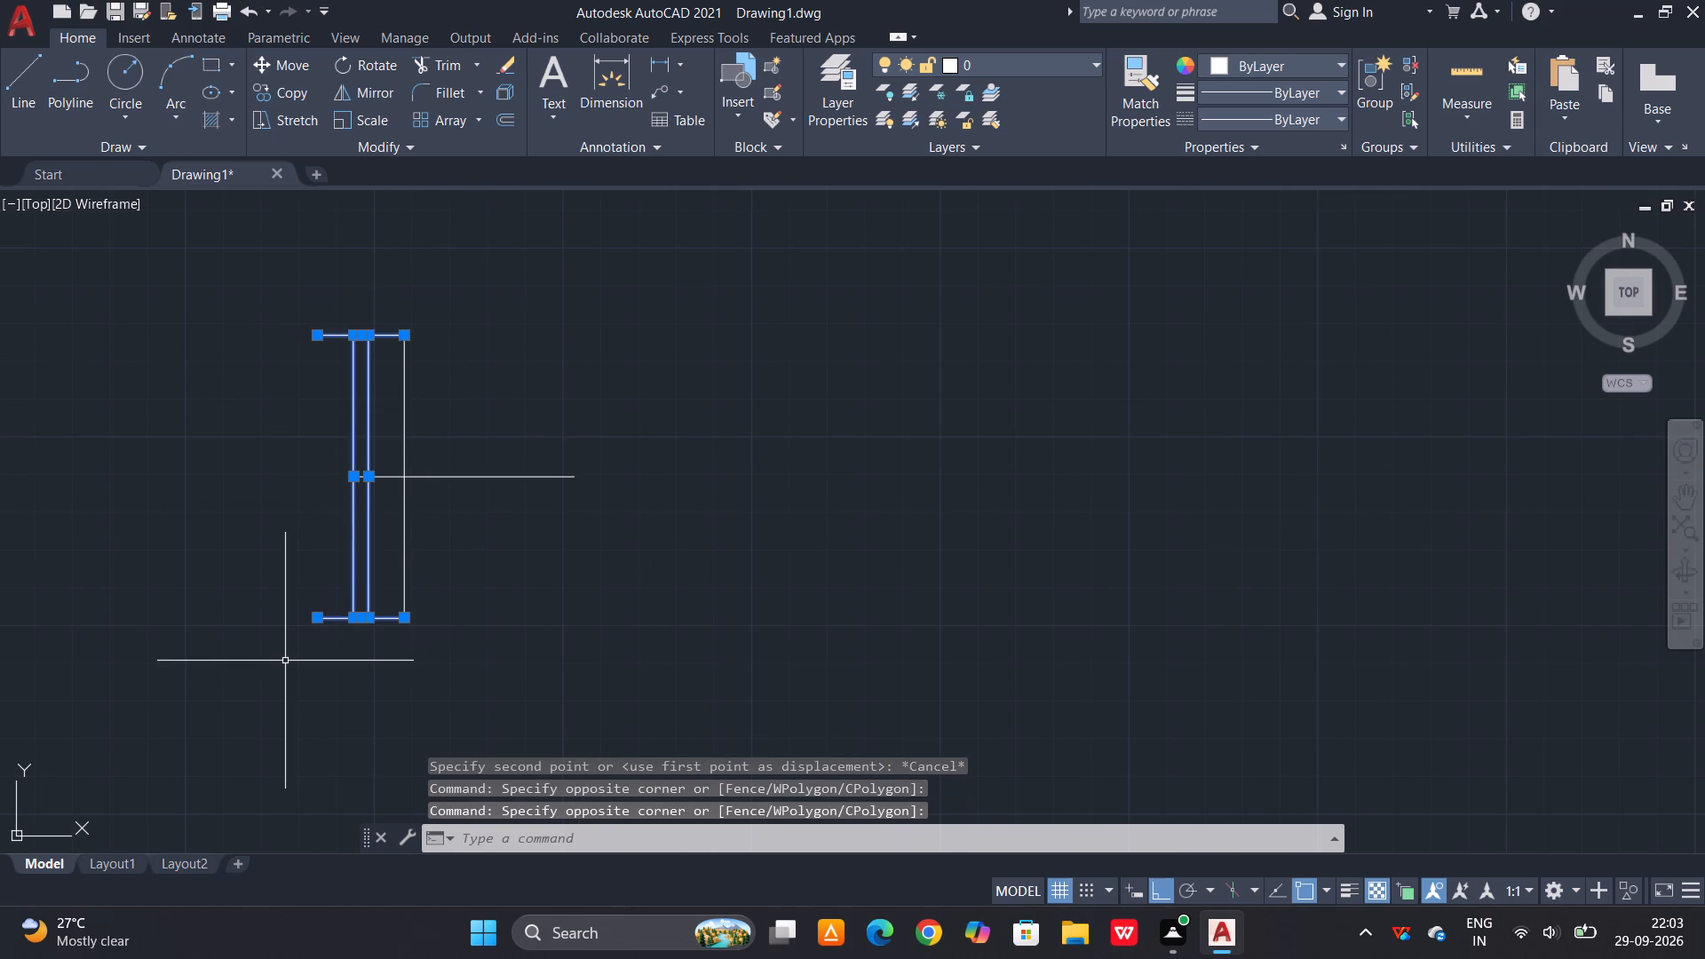
text(CO)
key(space)
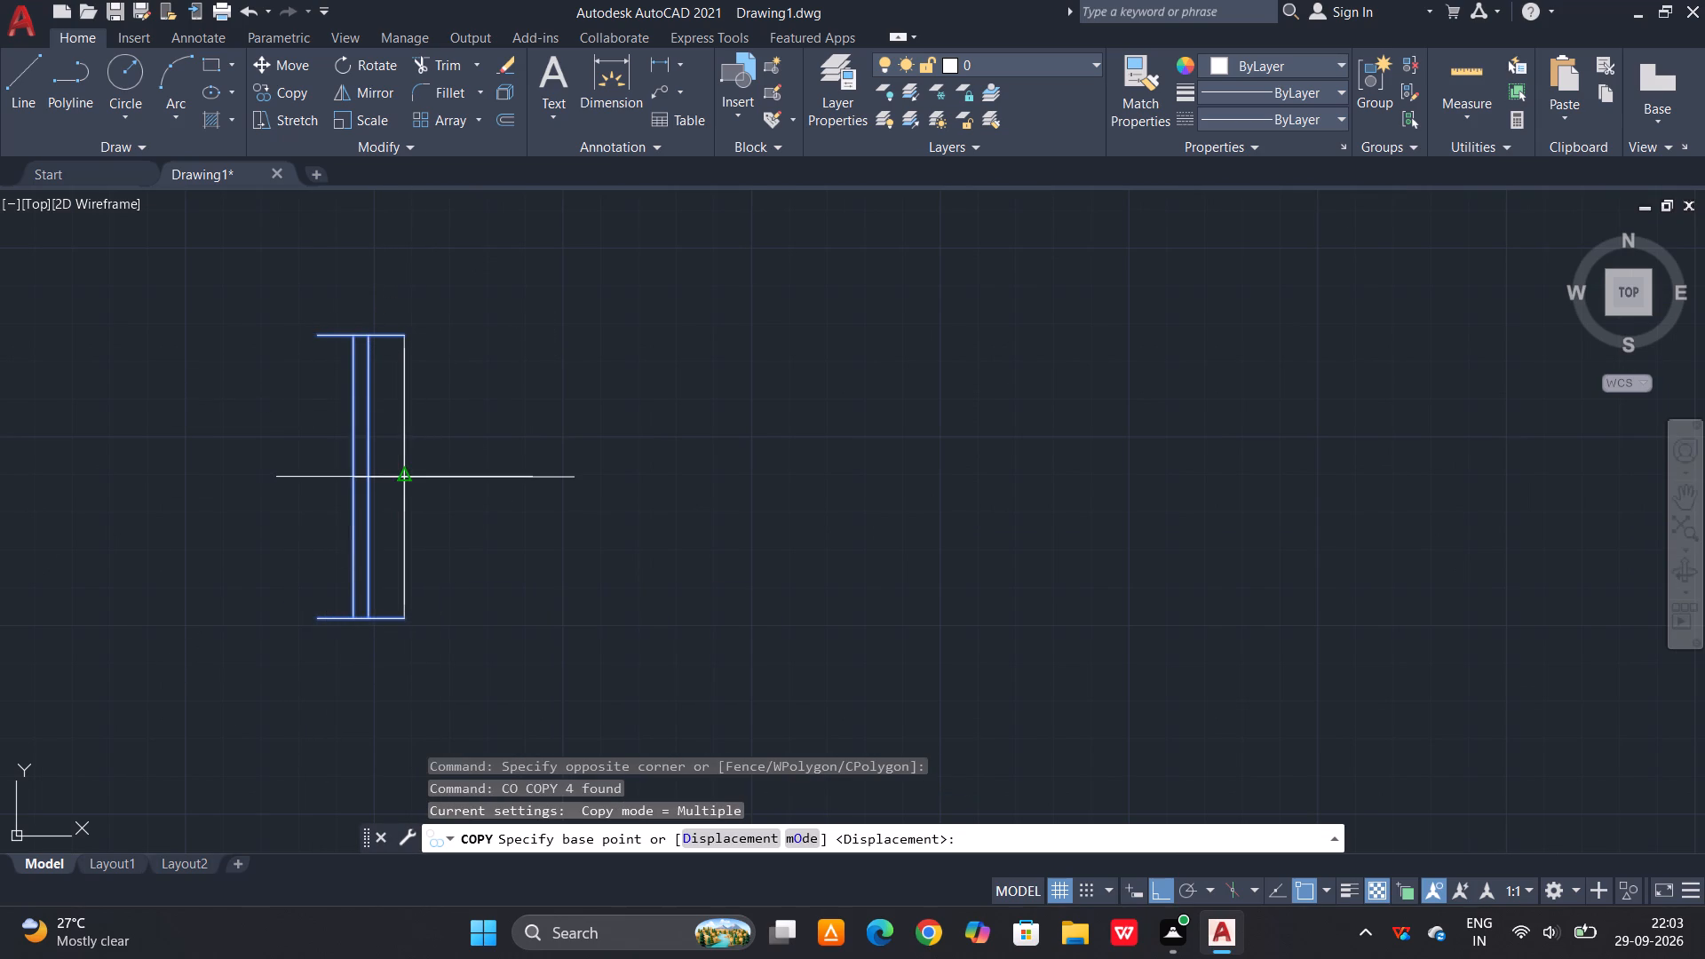
click(401, 479)
scroll(368, 459, down, 5)
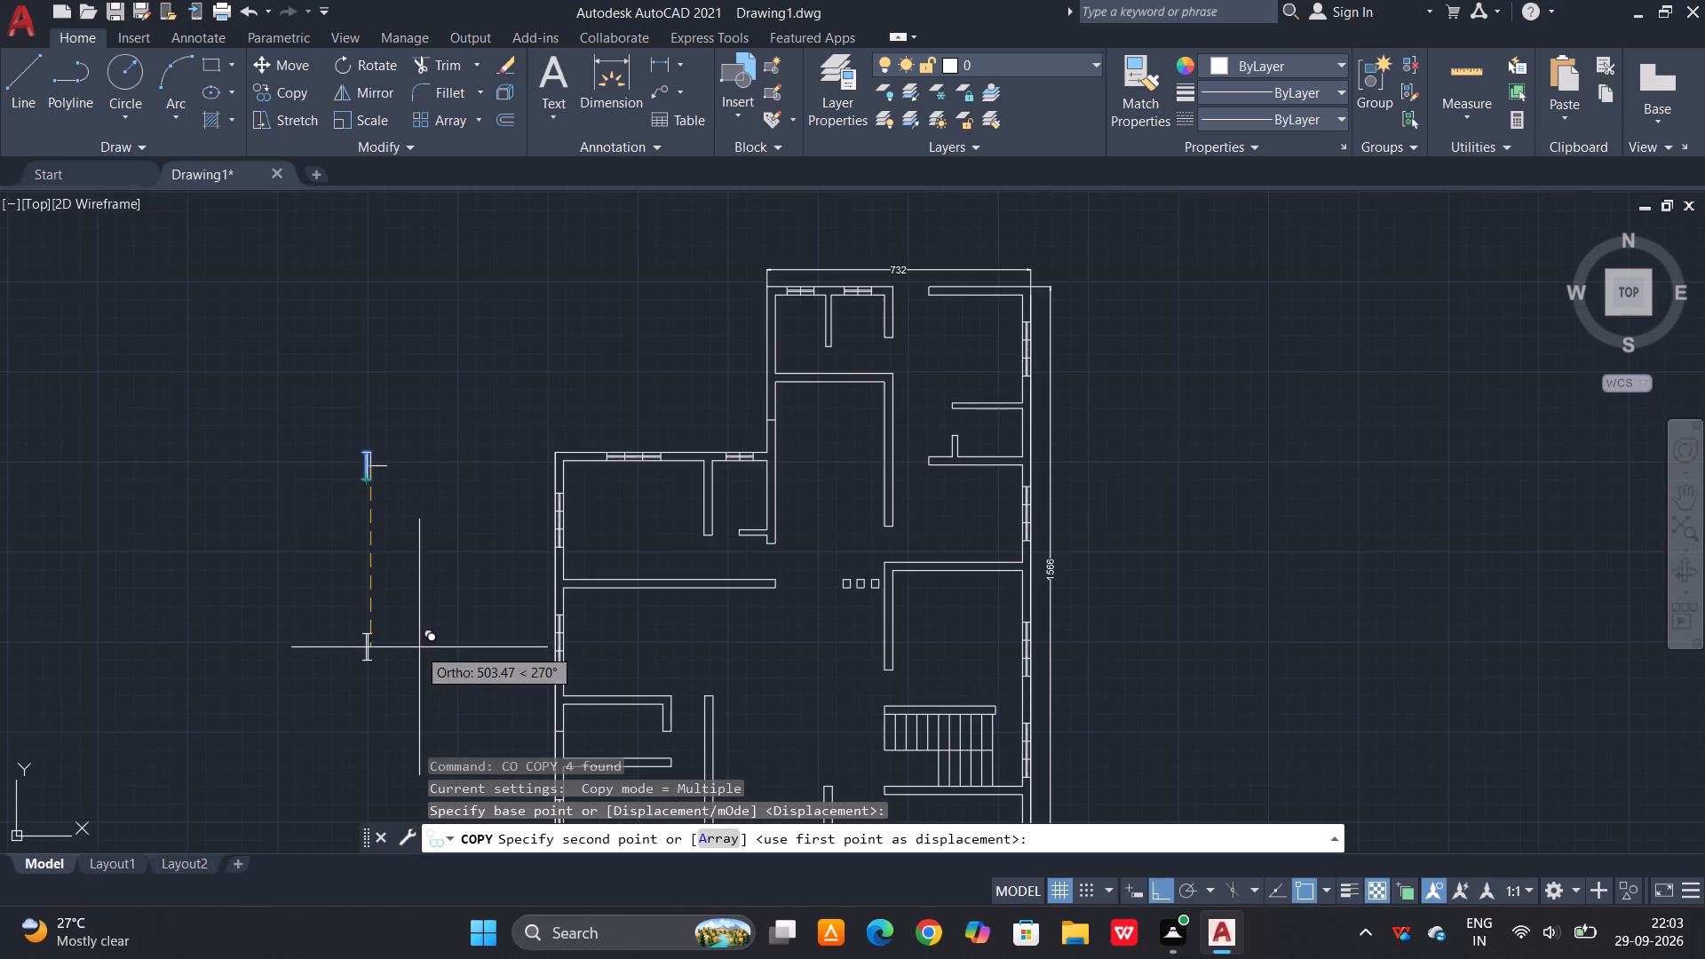
scroll(469, 631, down, 2)
scroll(496, 731, up, 3)
scroll(577, 453, up, 3)
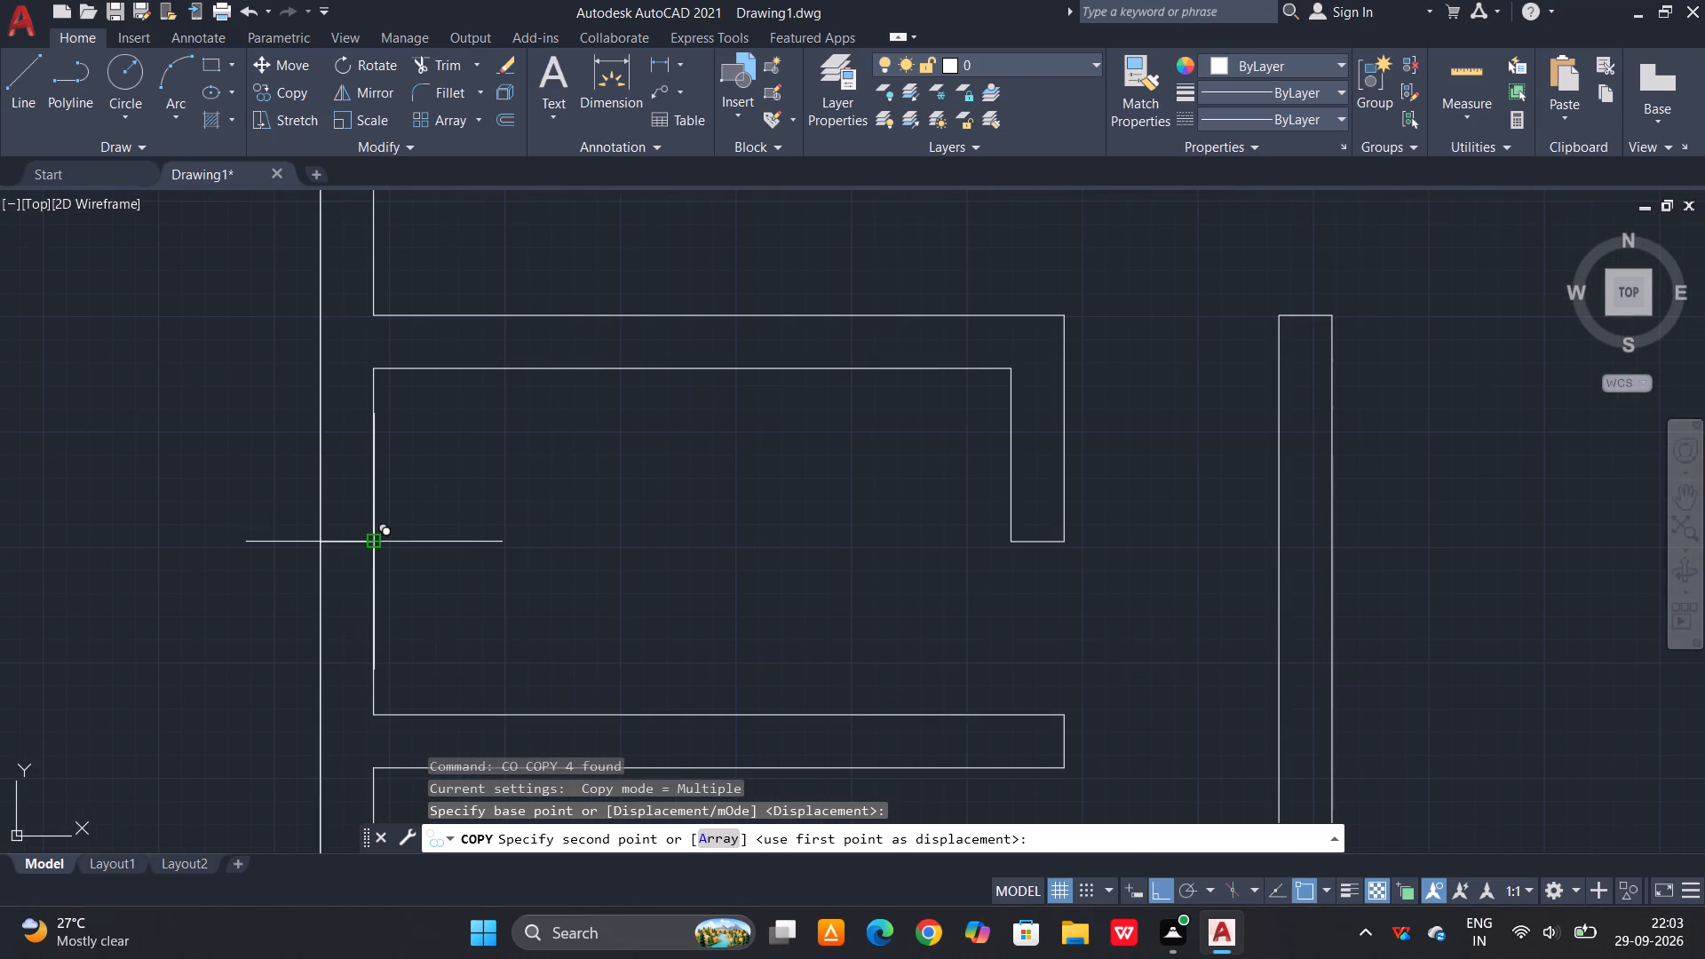
click(368, 541)
scroll(440, 579, down, 5)
key(Escape)
Delete the spare vertical window and its helper lines outside the plan.
drag(321, 397, 308, 410)
click(234, 473)
key(Delete)
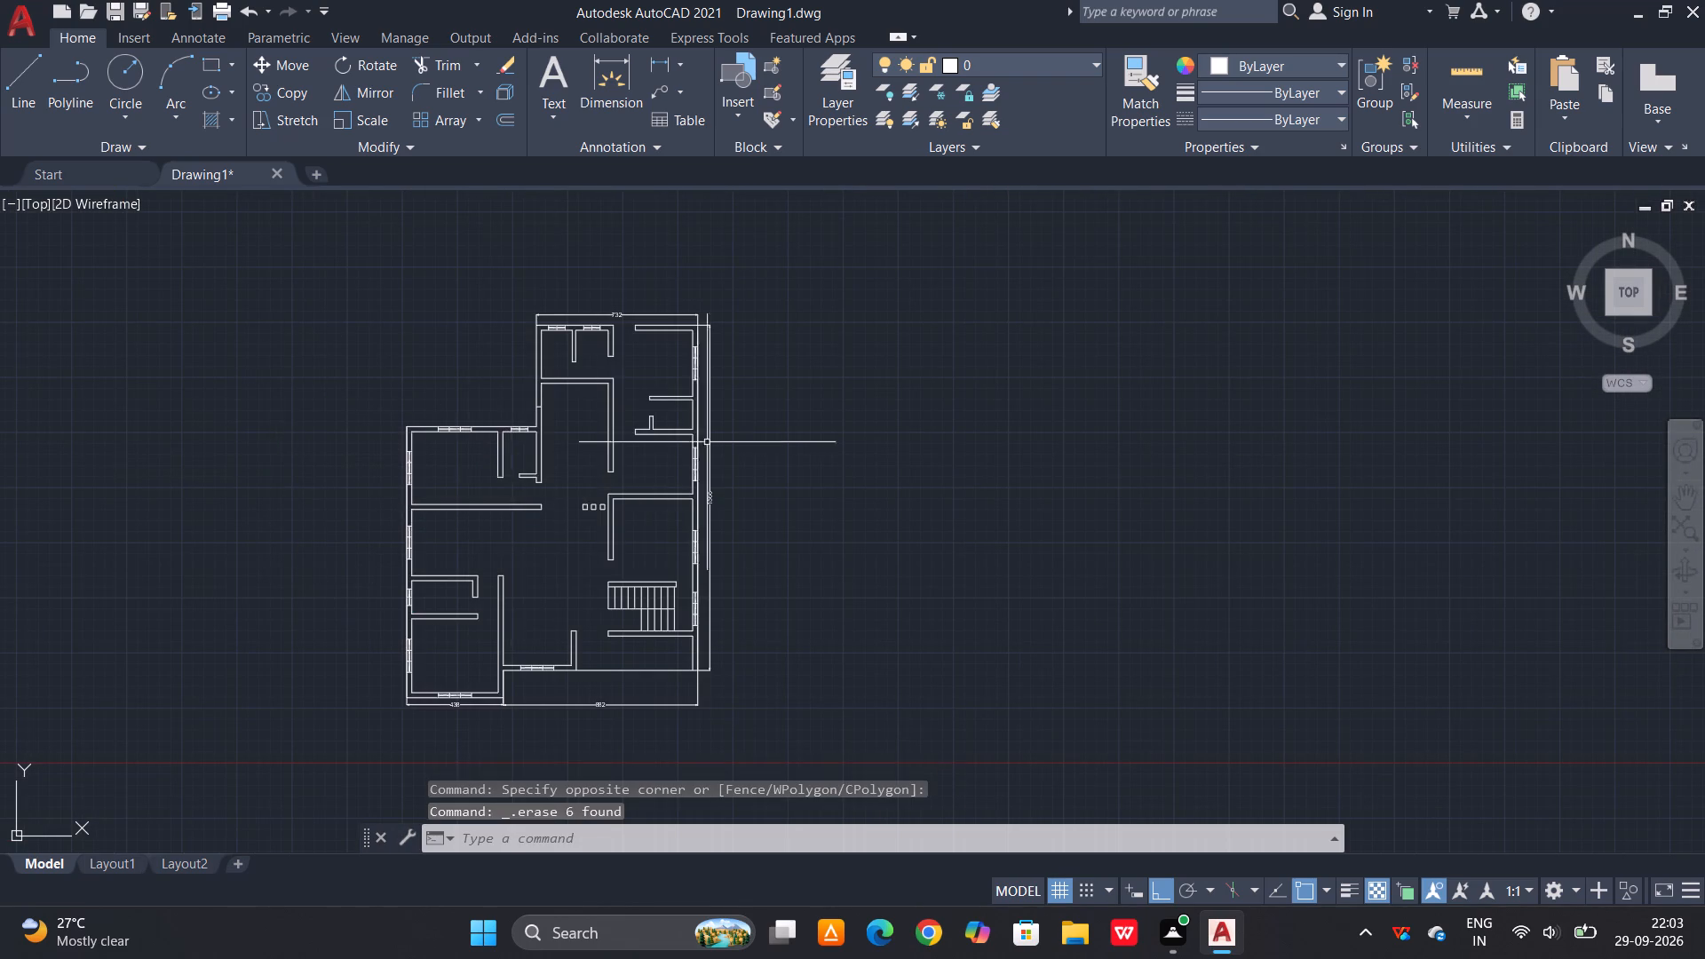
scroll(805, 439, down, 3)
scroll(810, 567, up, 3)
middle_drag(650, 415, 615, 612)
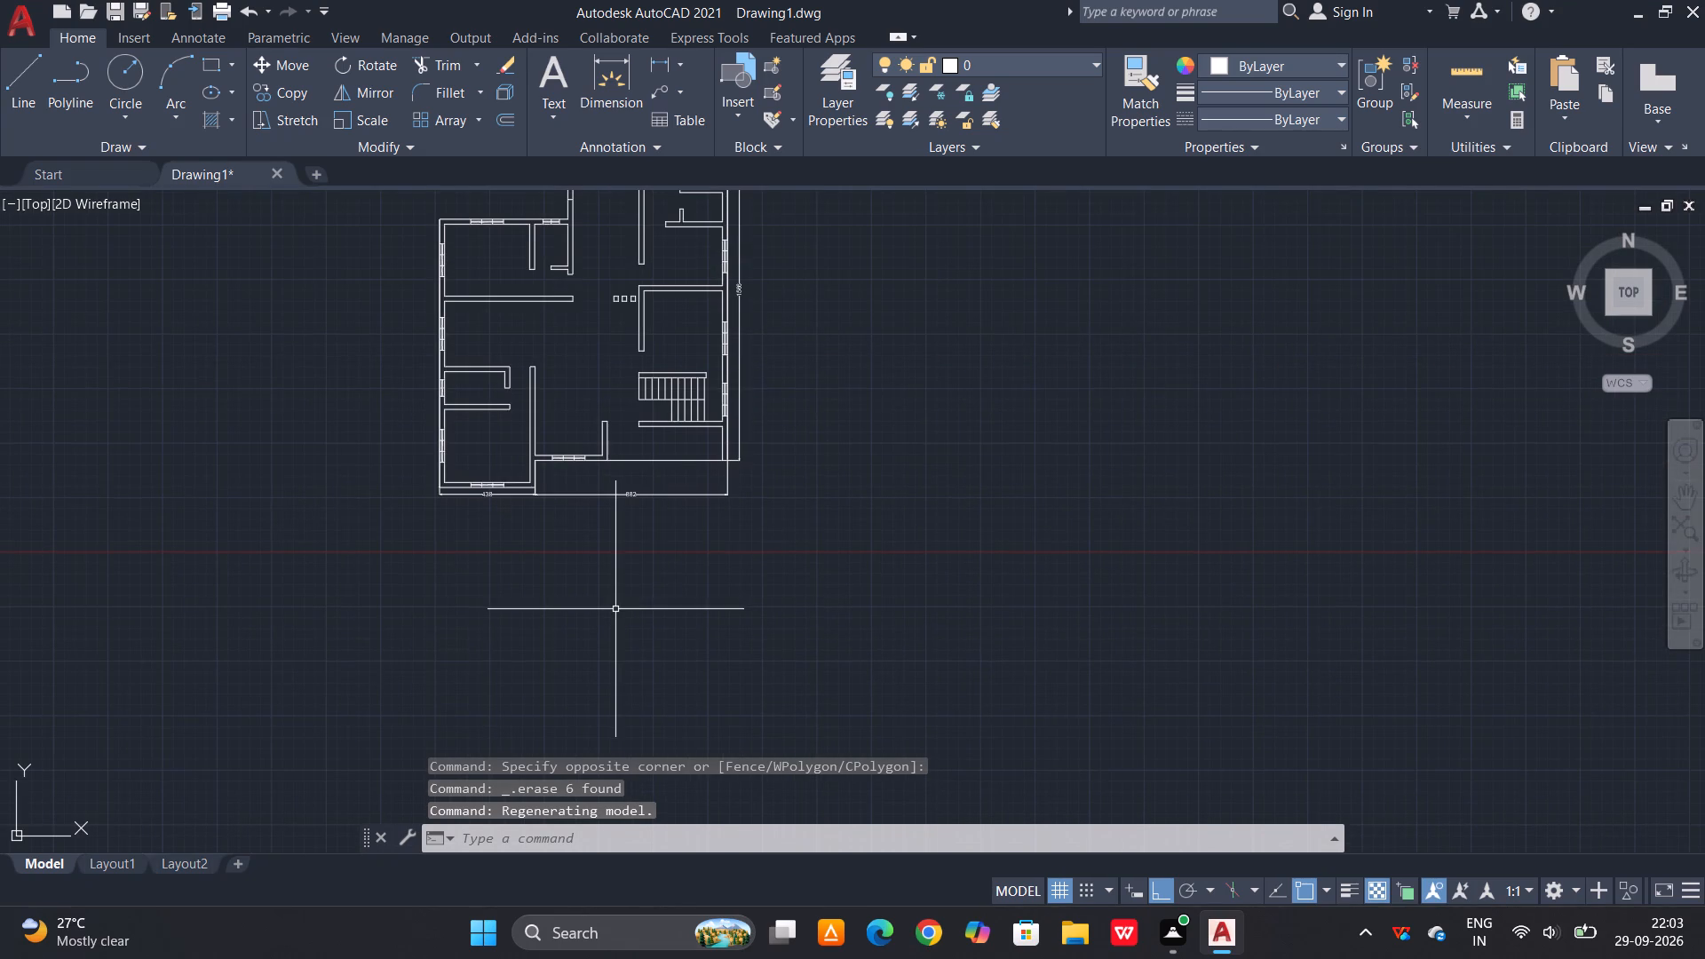
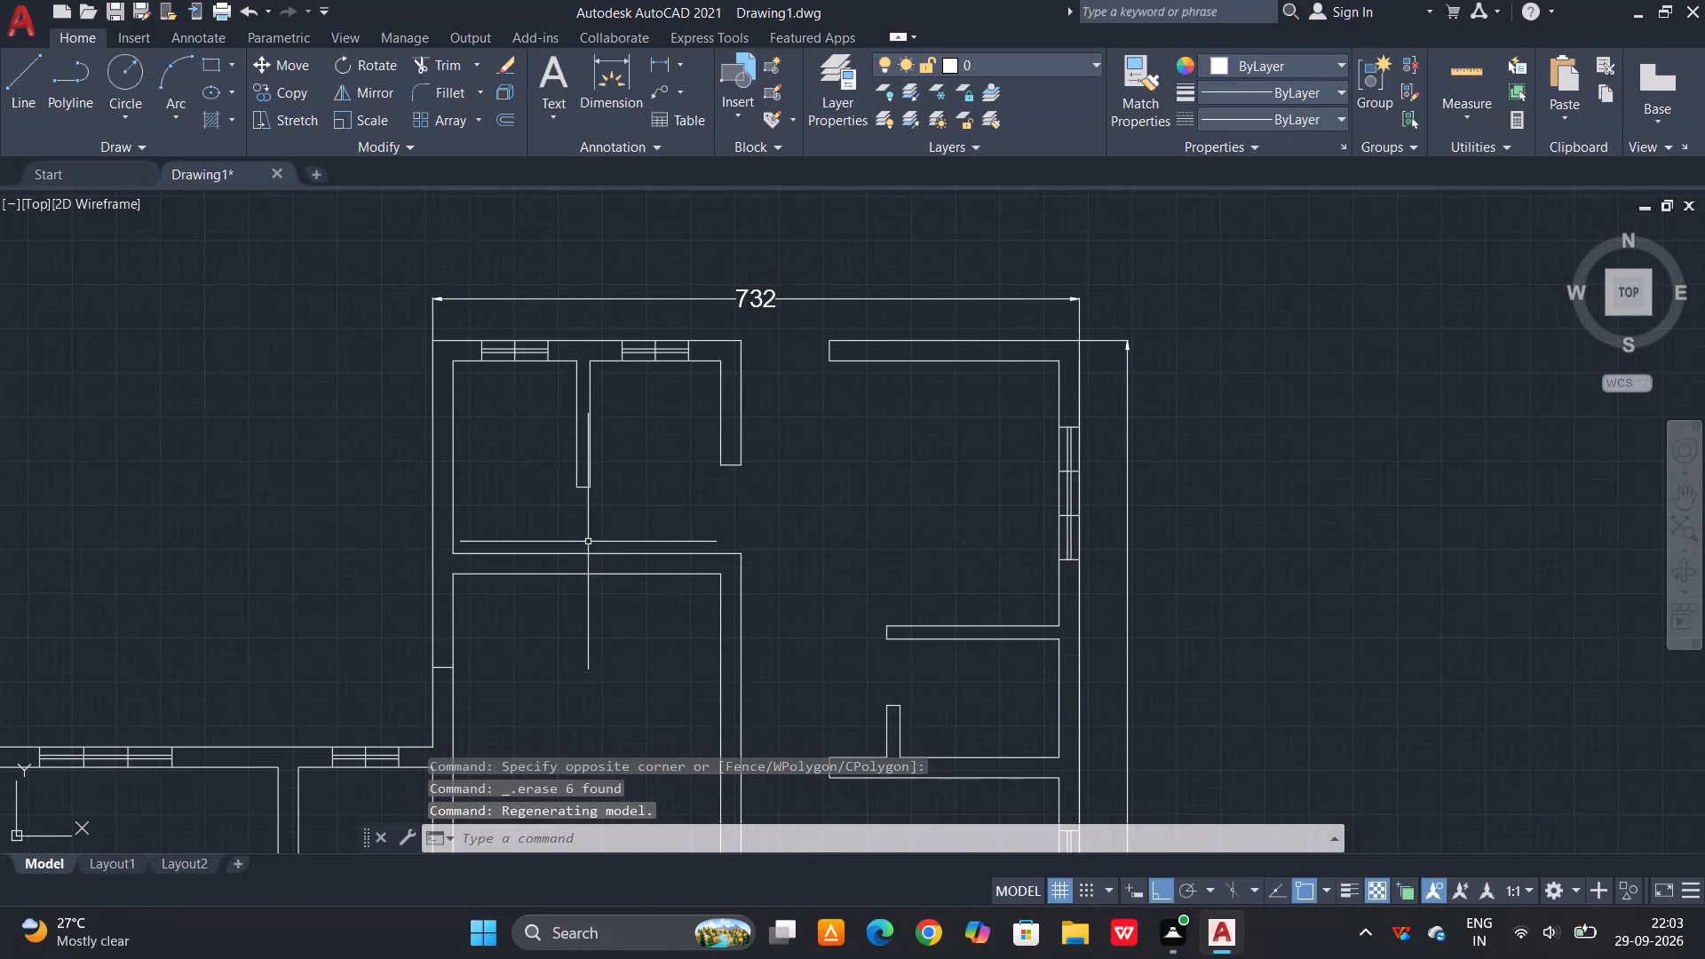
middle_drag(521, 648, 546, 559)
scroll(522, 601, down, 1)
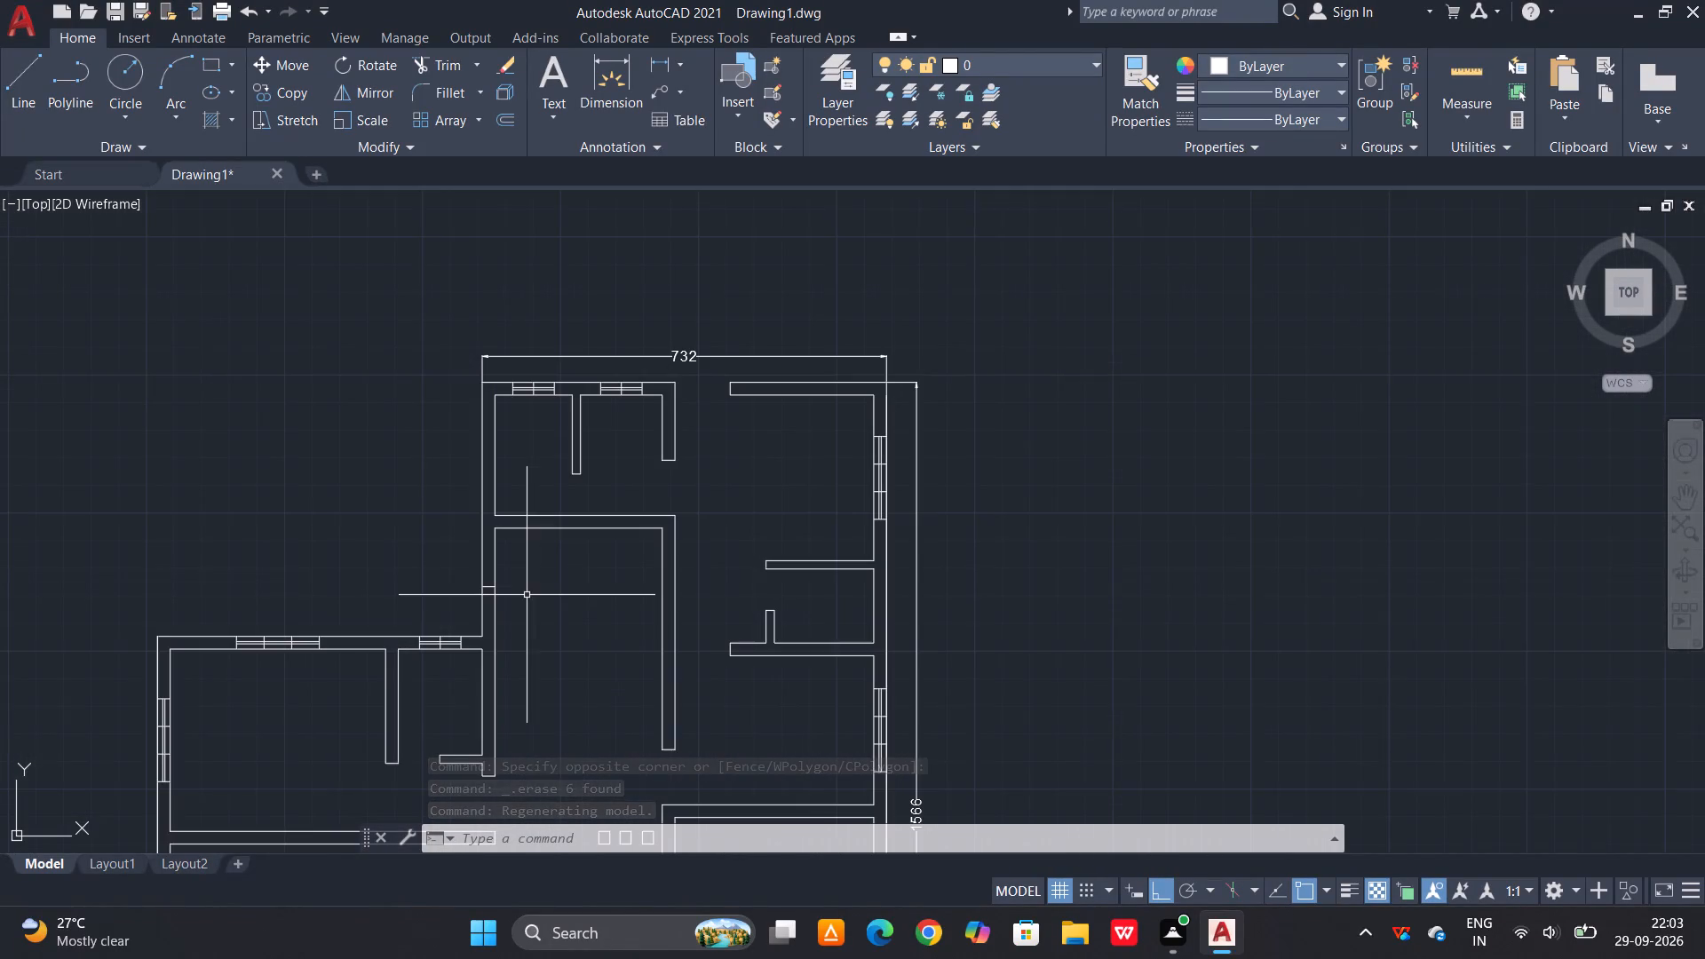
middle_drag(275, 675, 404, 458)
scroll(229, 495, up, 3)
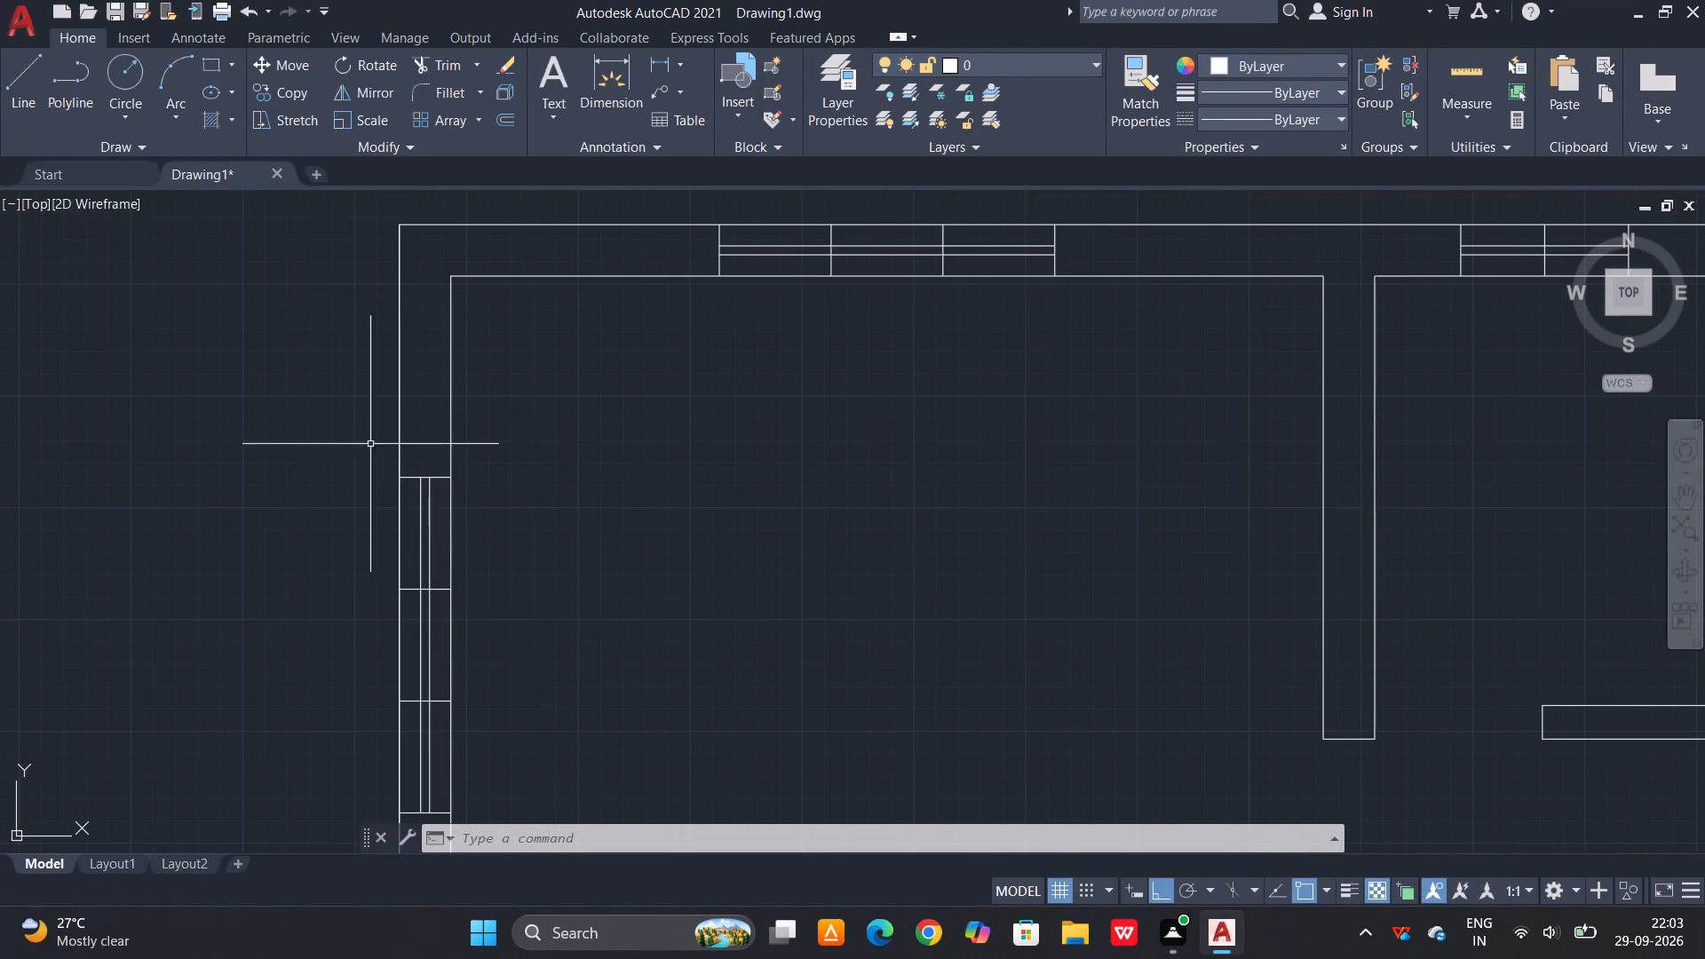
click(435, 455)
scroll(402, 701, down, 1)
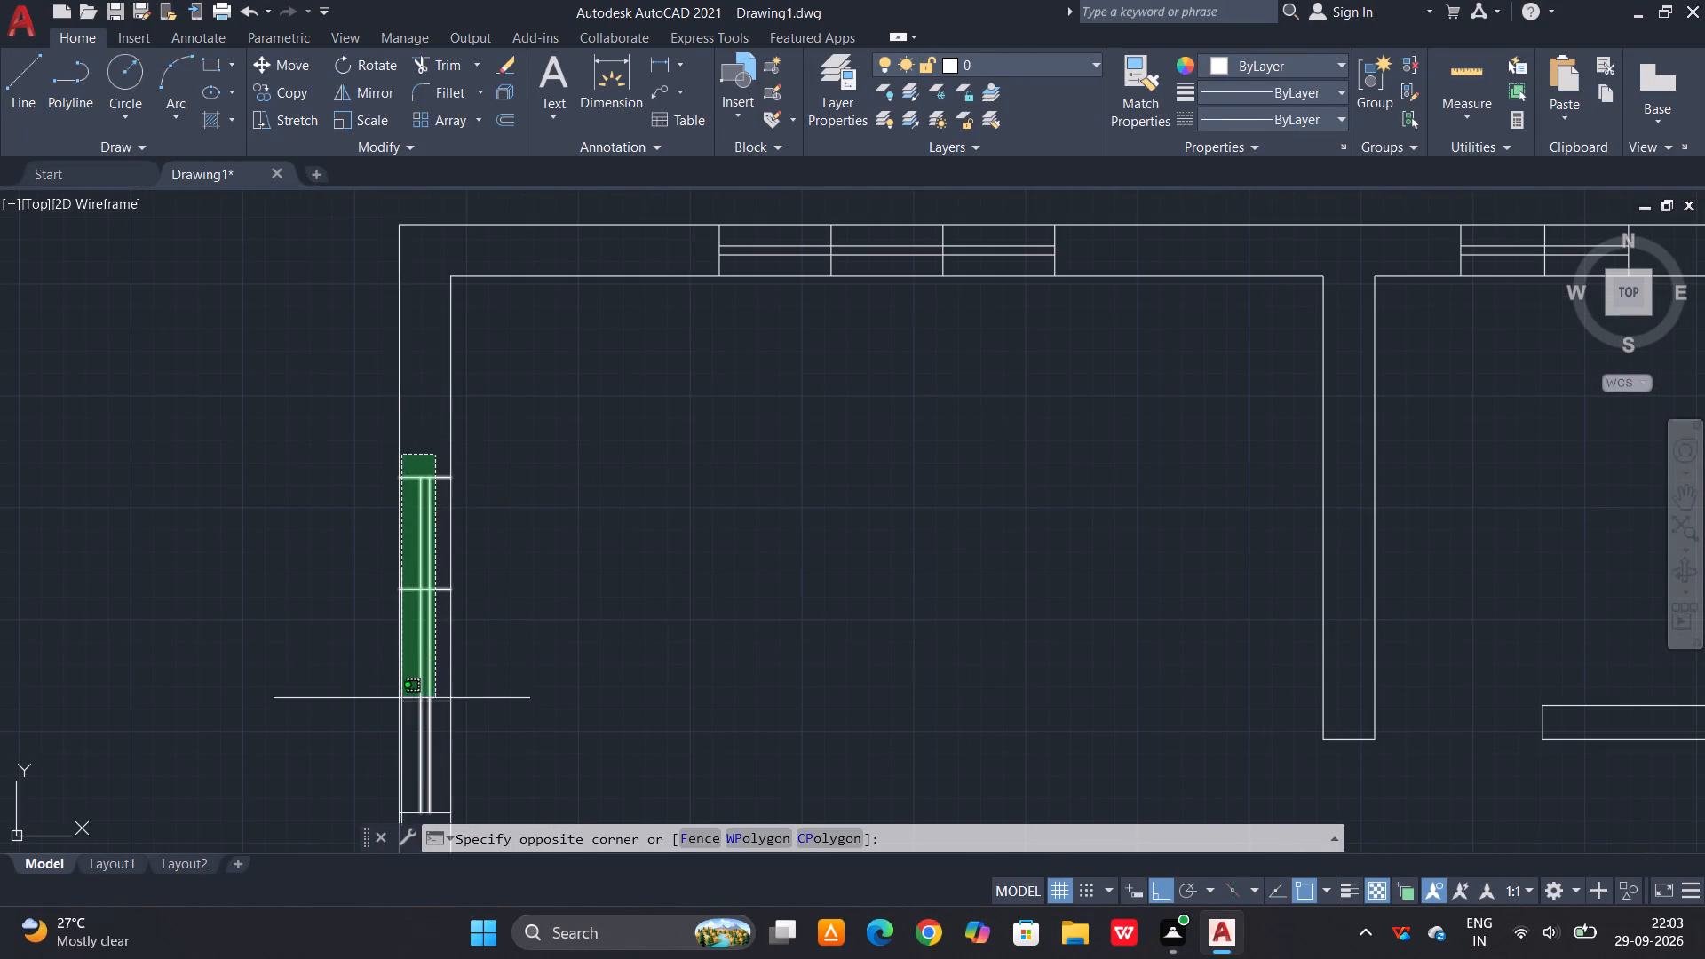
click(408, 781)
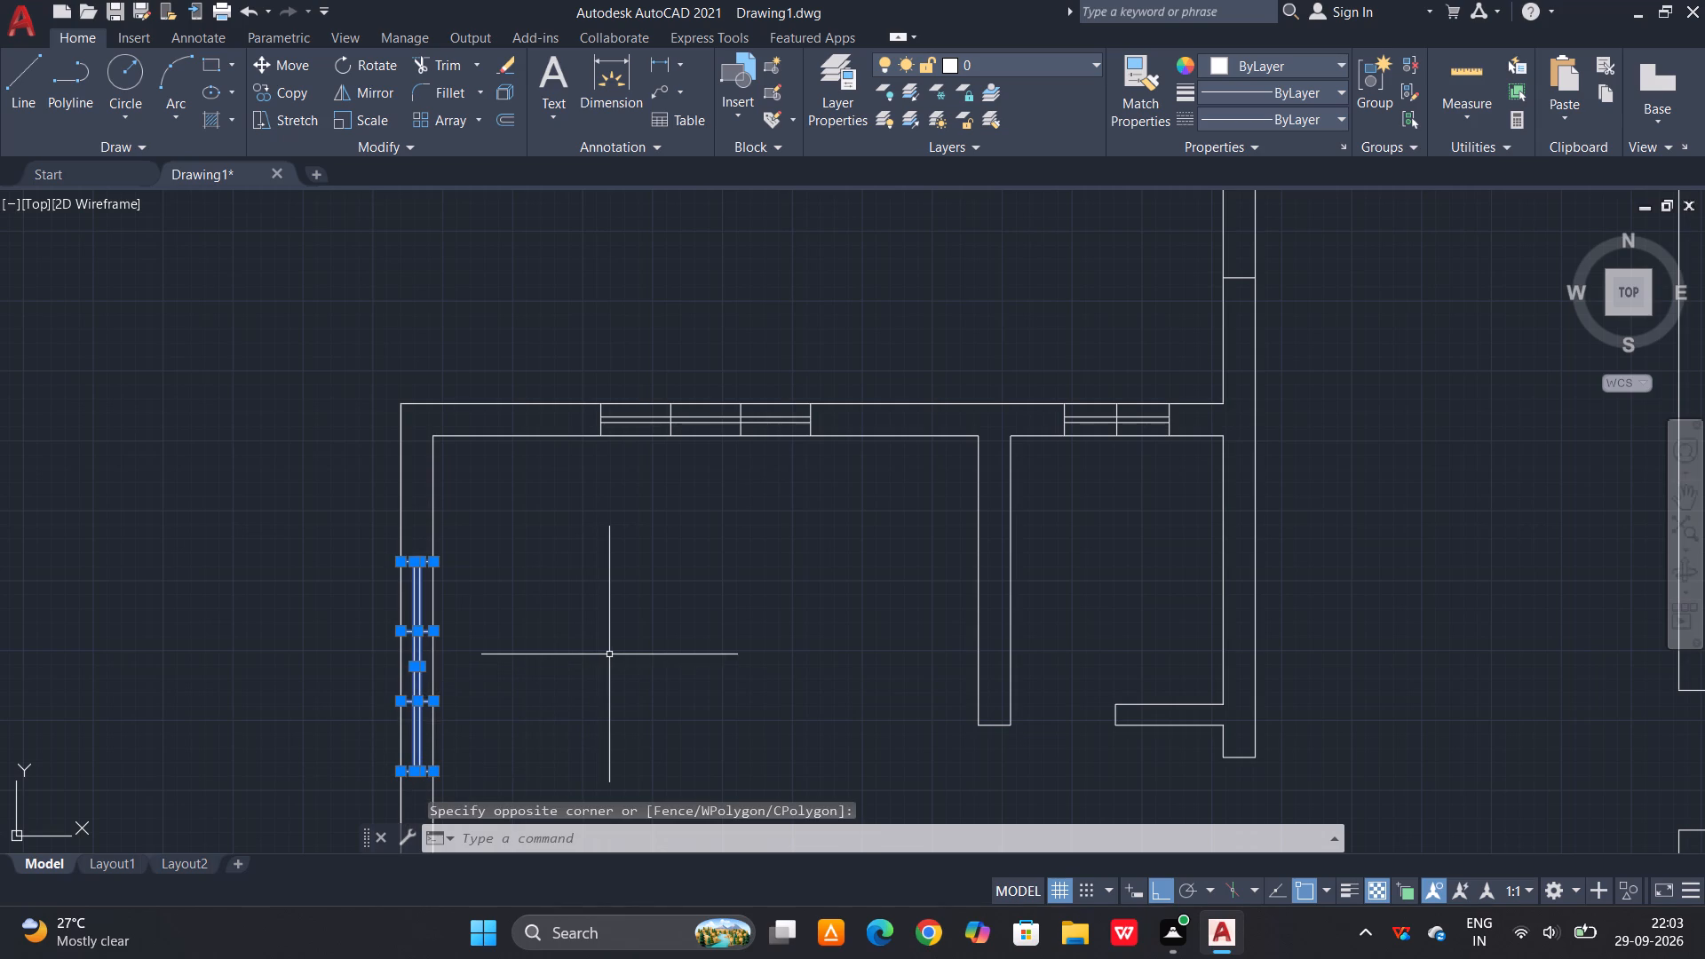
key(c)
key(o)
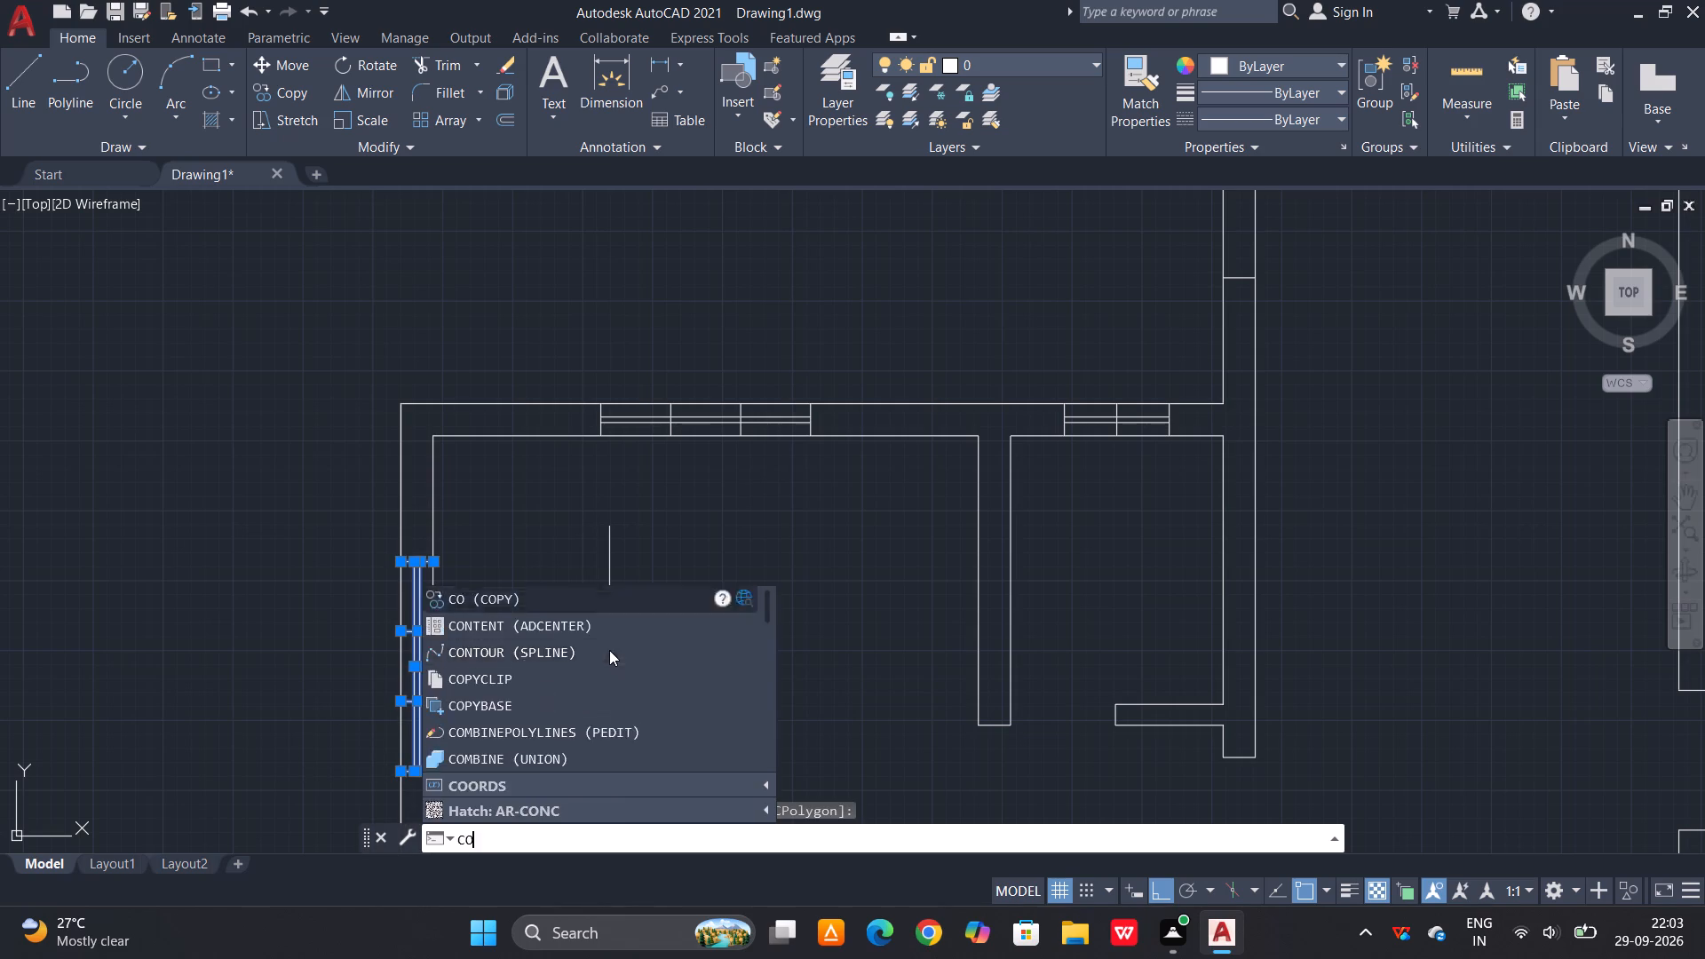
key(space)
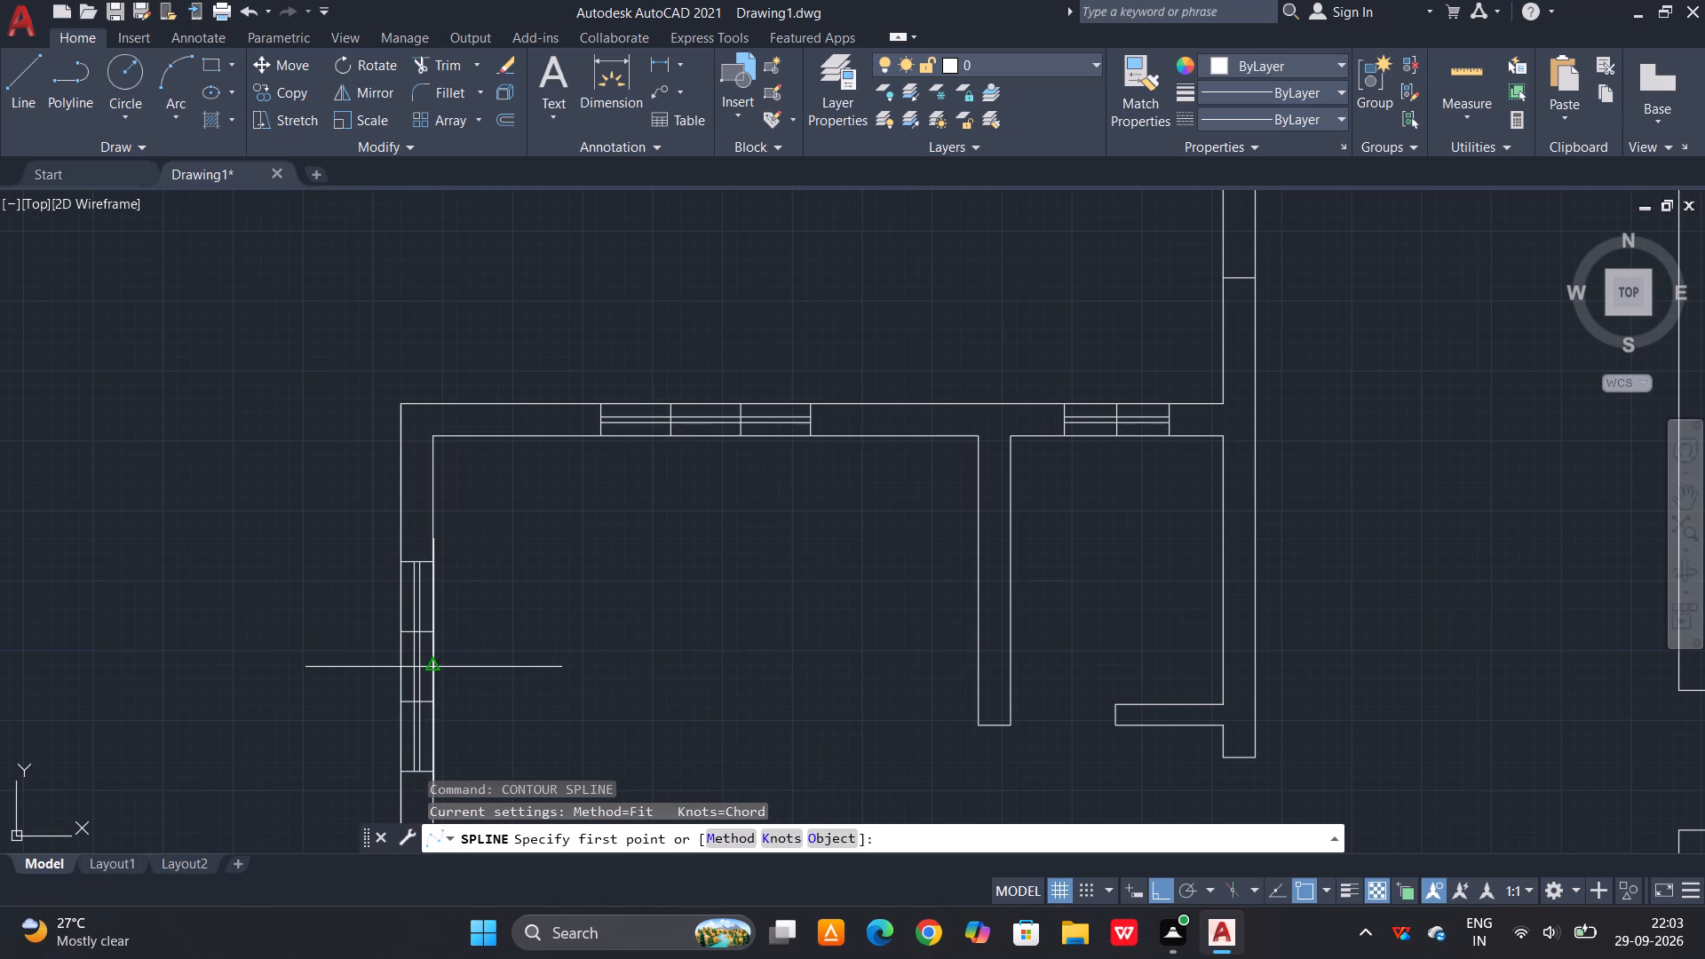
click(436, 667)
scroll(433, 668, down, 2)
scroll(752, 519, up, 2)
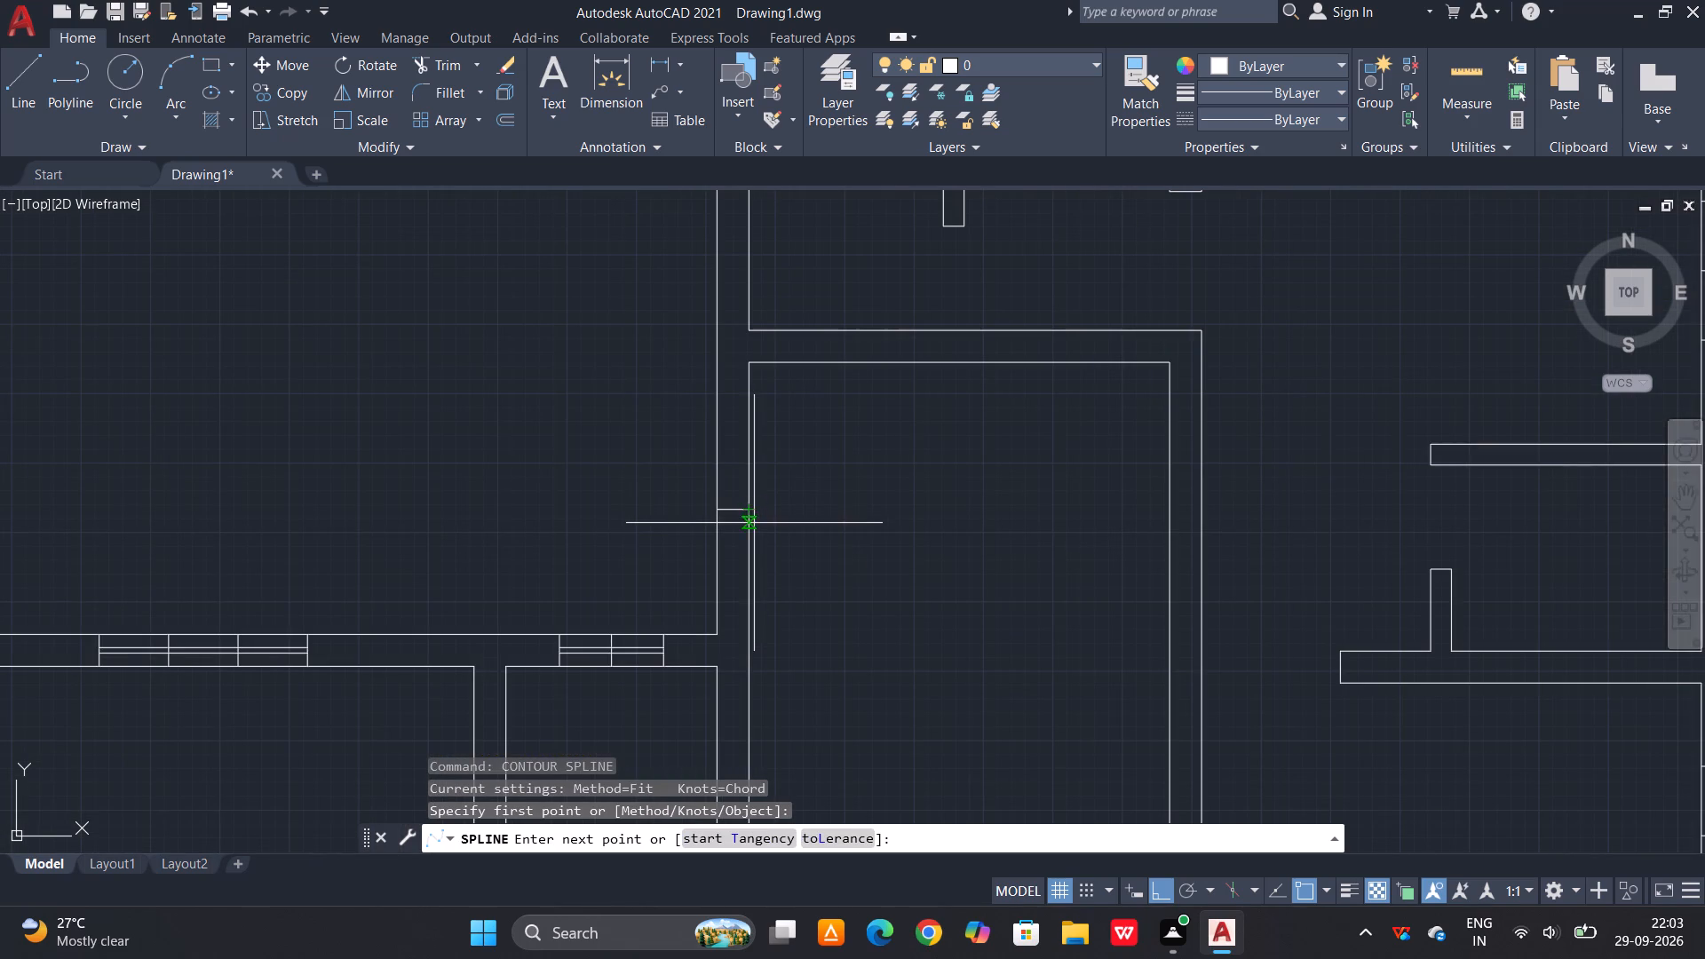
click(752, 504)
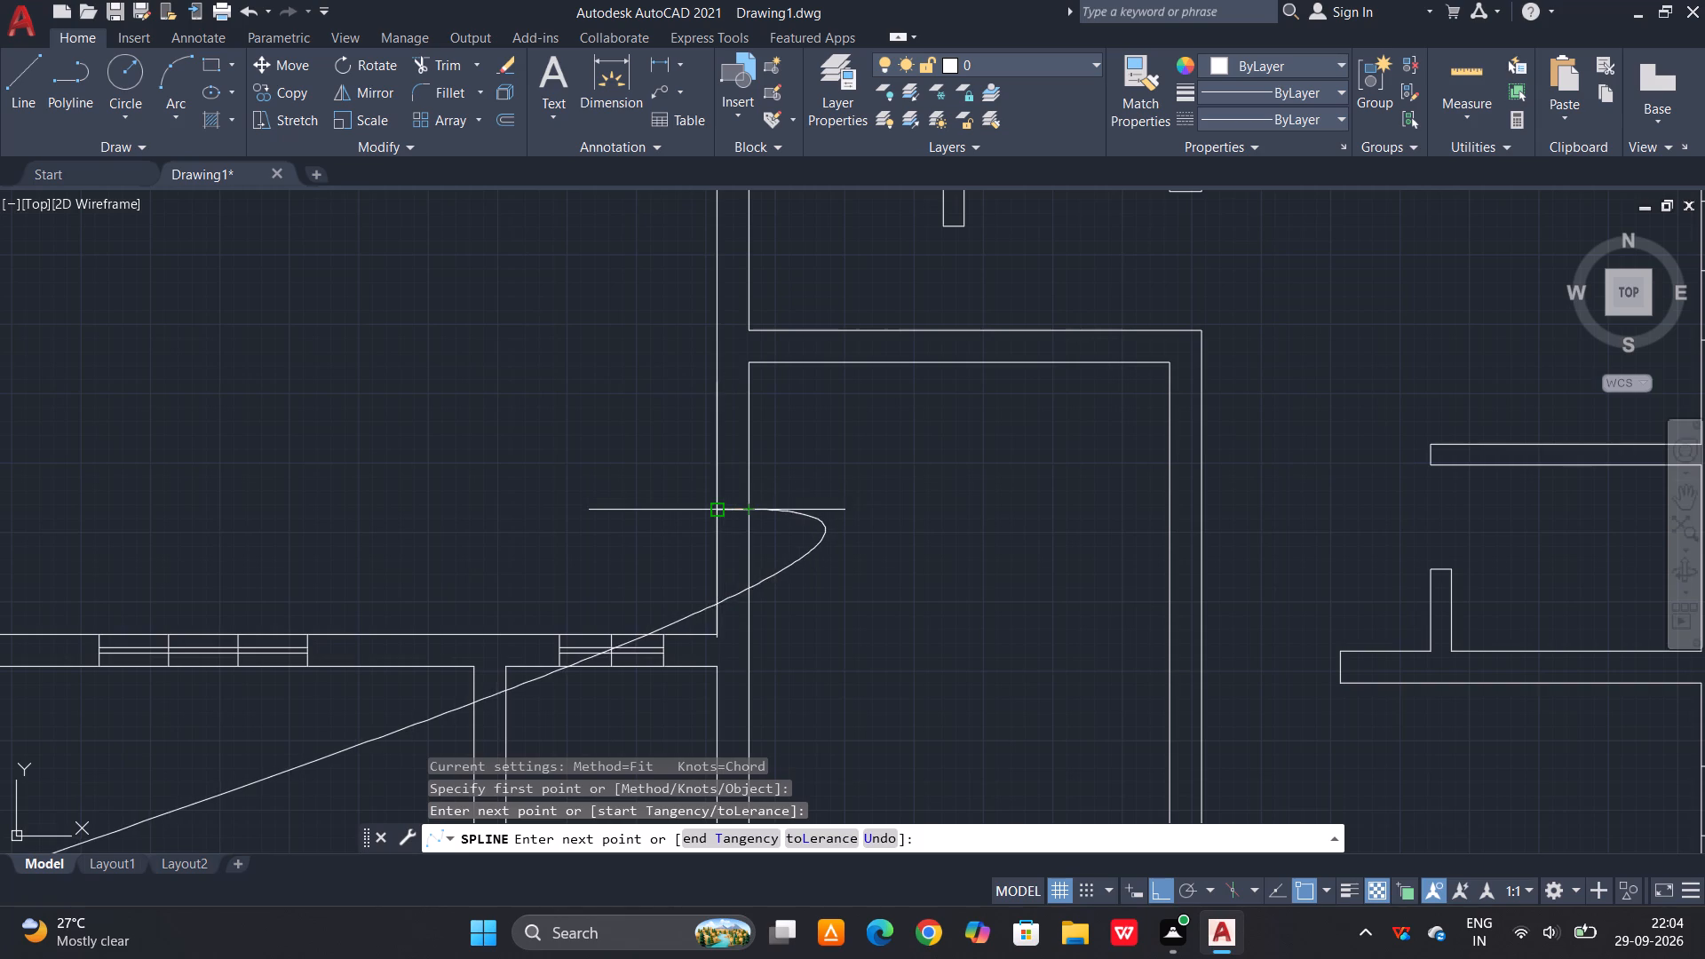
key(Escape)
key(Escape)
Copy the left wing's upper left-wall window, from its inner-face midpoint, onto the short marker line in the central room's left wall.
scroll(734, 482, down, 1)
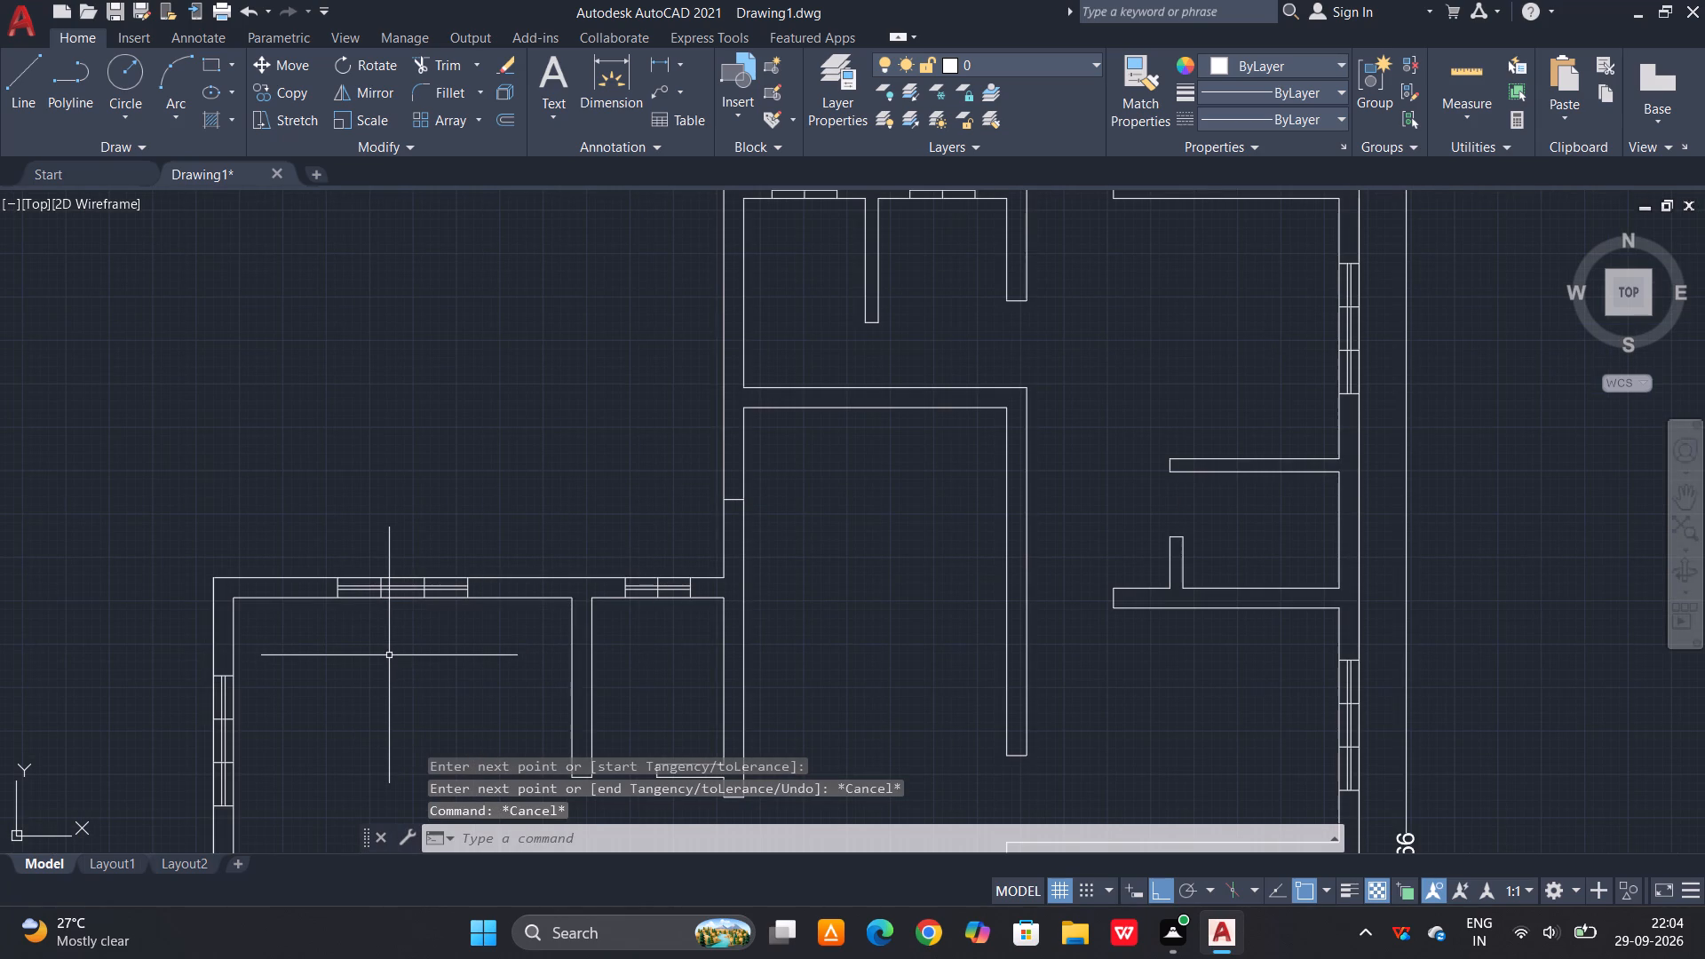
text(CO)
key(space)
middle_drag(353, 658, 366, 625)
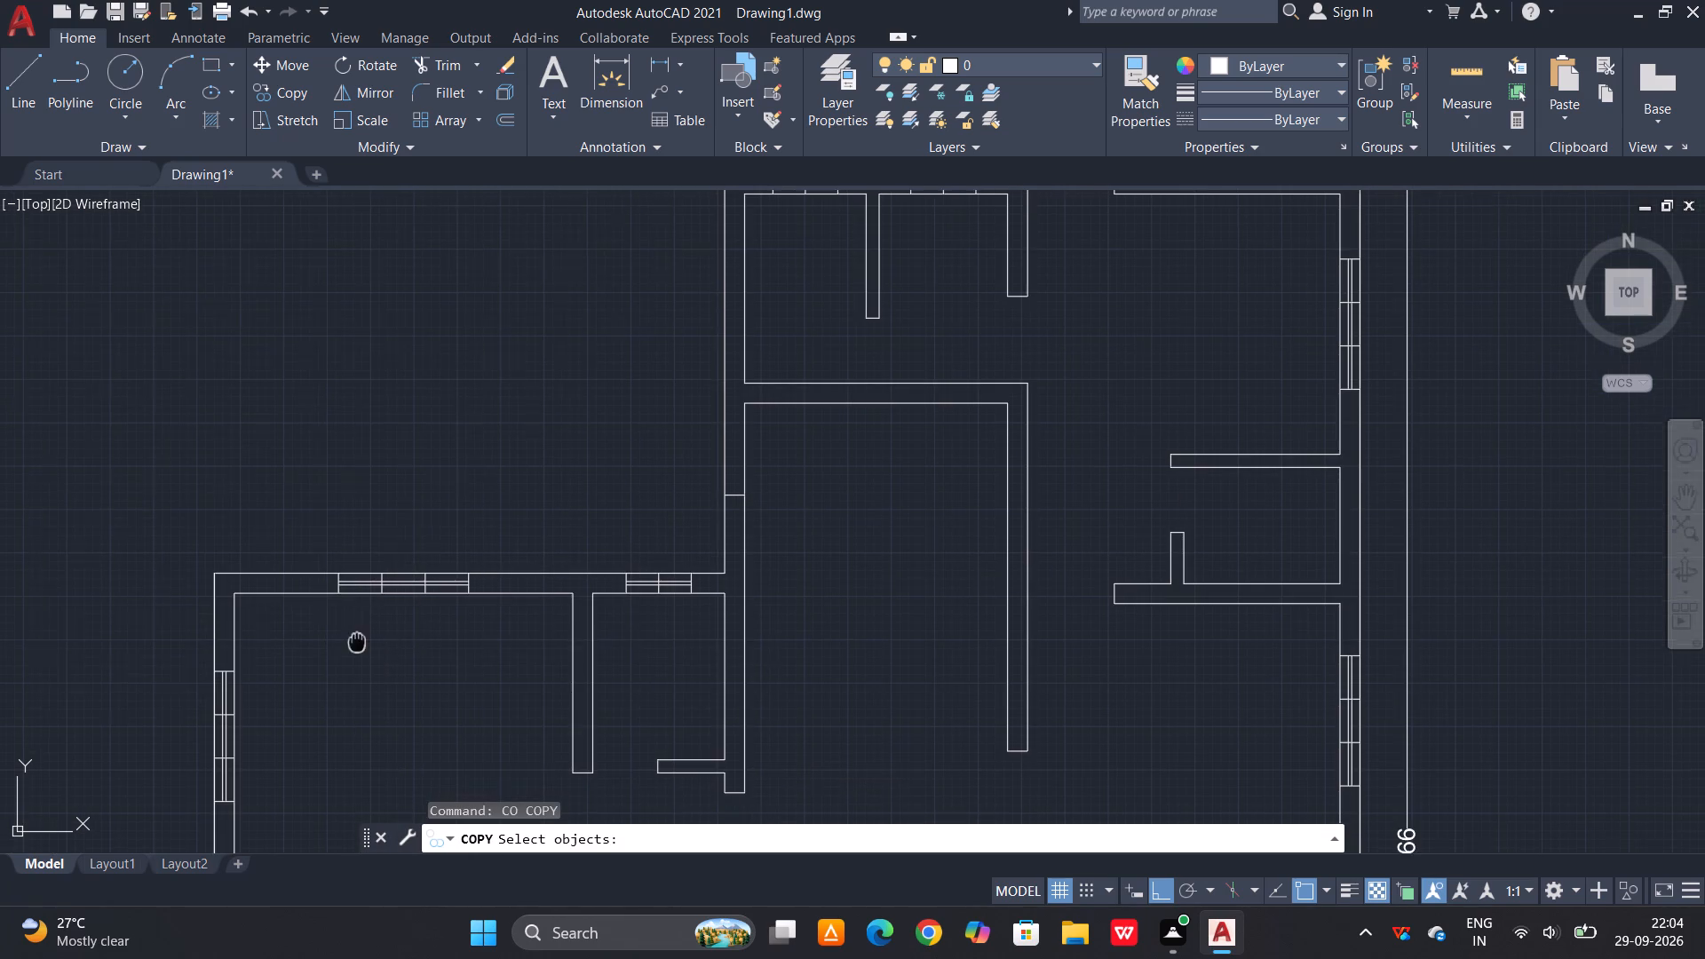
middle_drag(366, 625, 442, 469)
scroll(269, 533, up, 2)
click(384, 401)
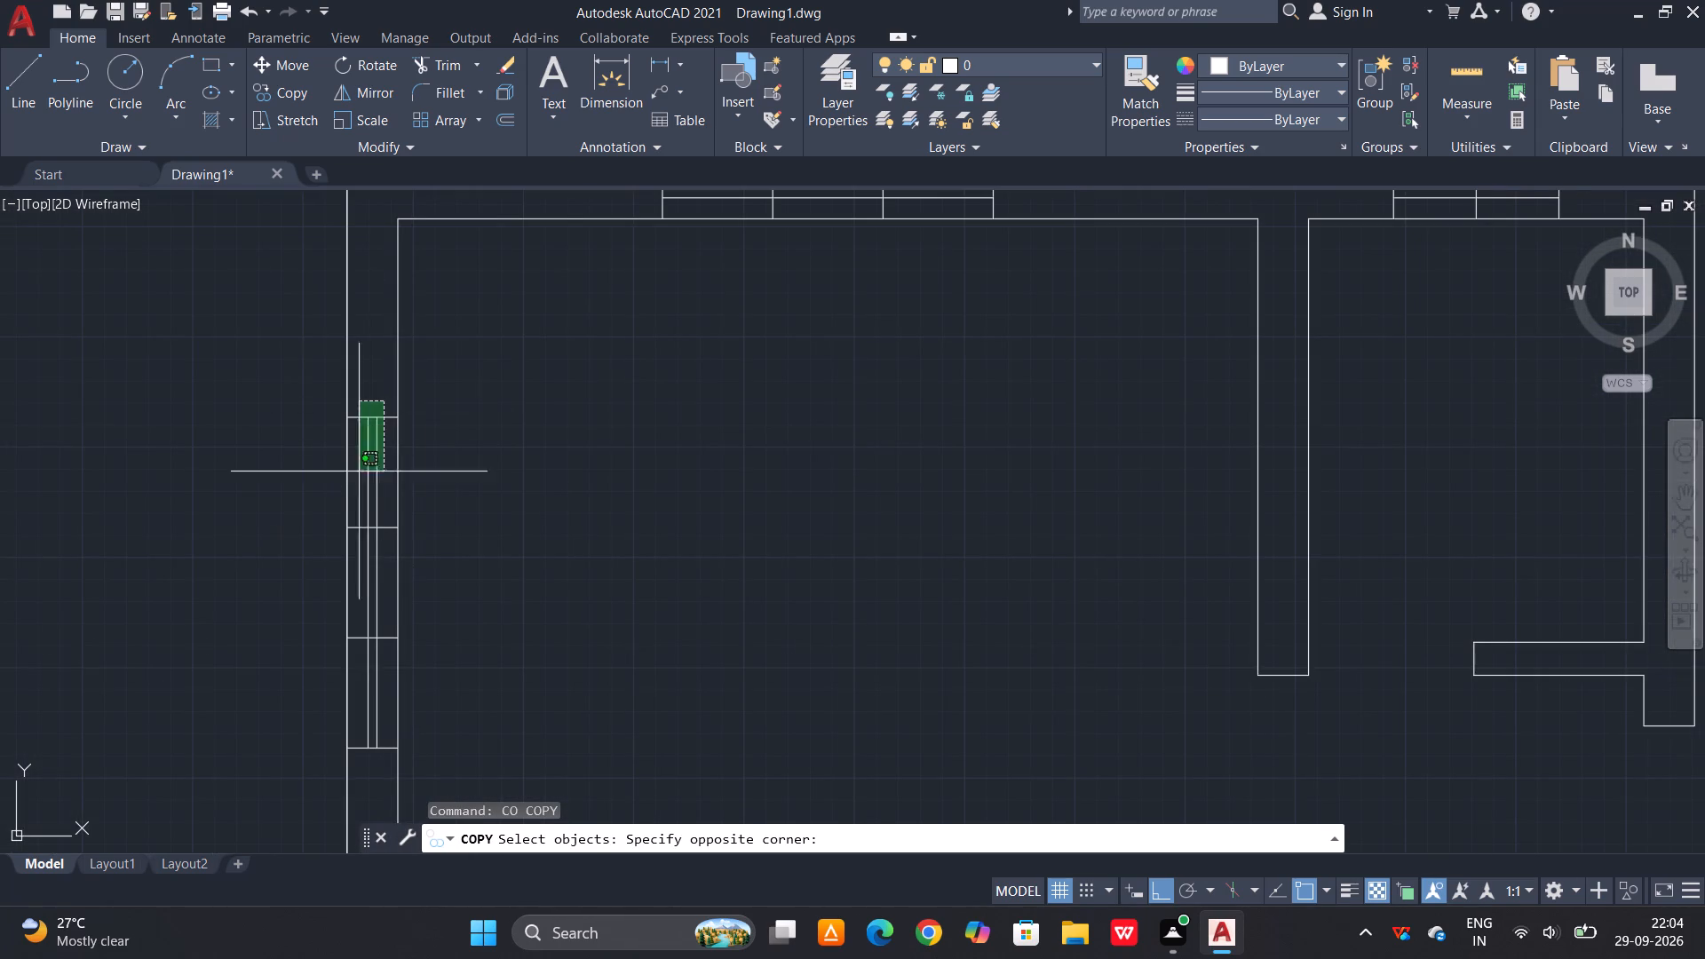
click(359, 770)
key(space)
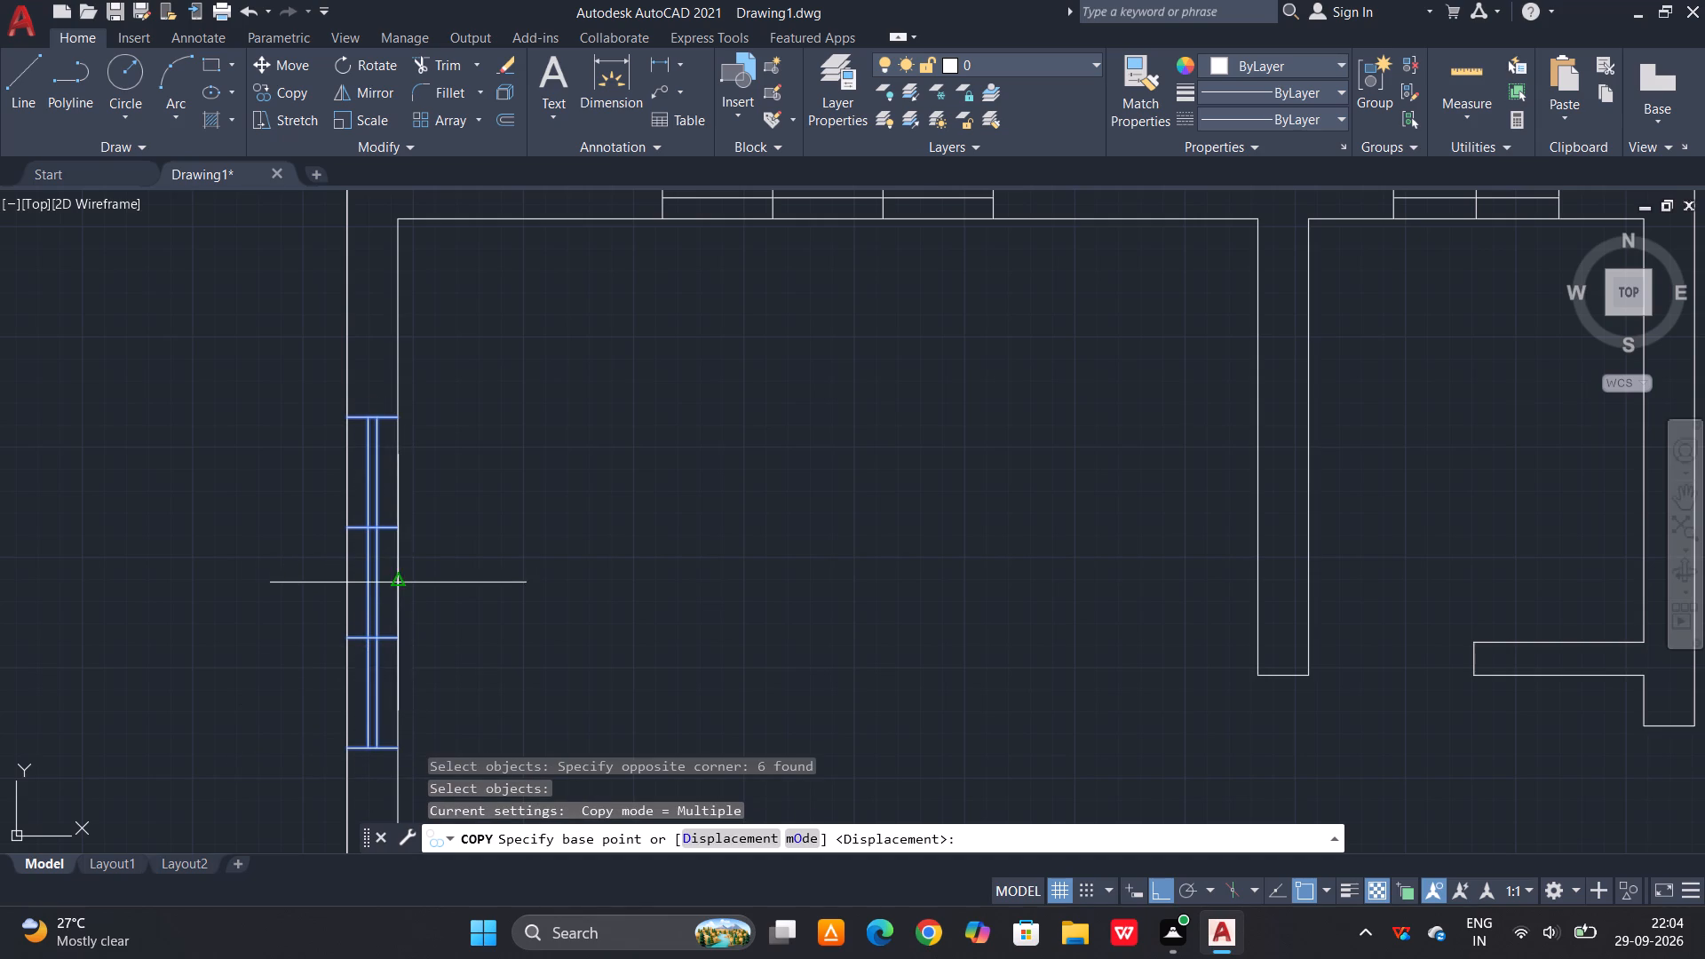
click(393, 585)
scroll(391, 587, down, 3)
scroll(712, 448, up, 2)
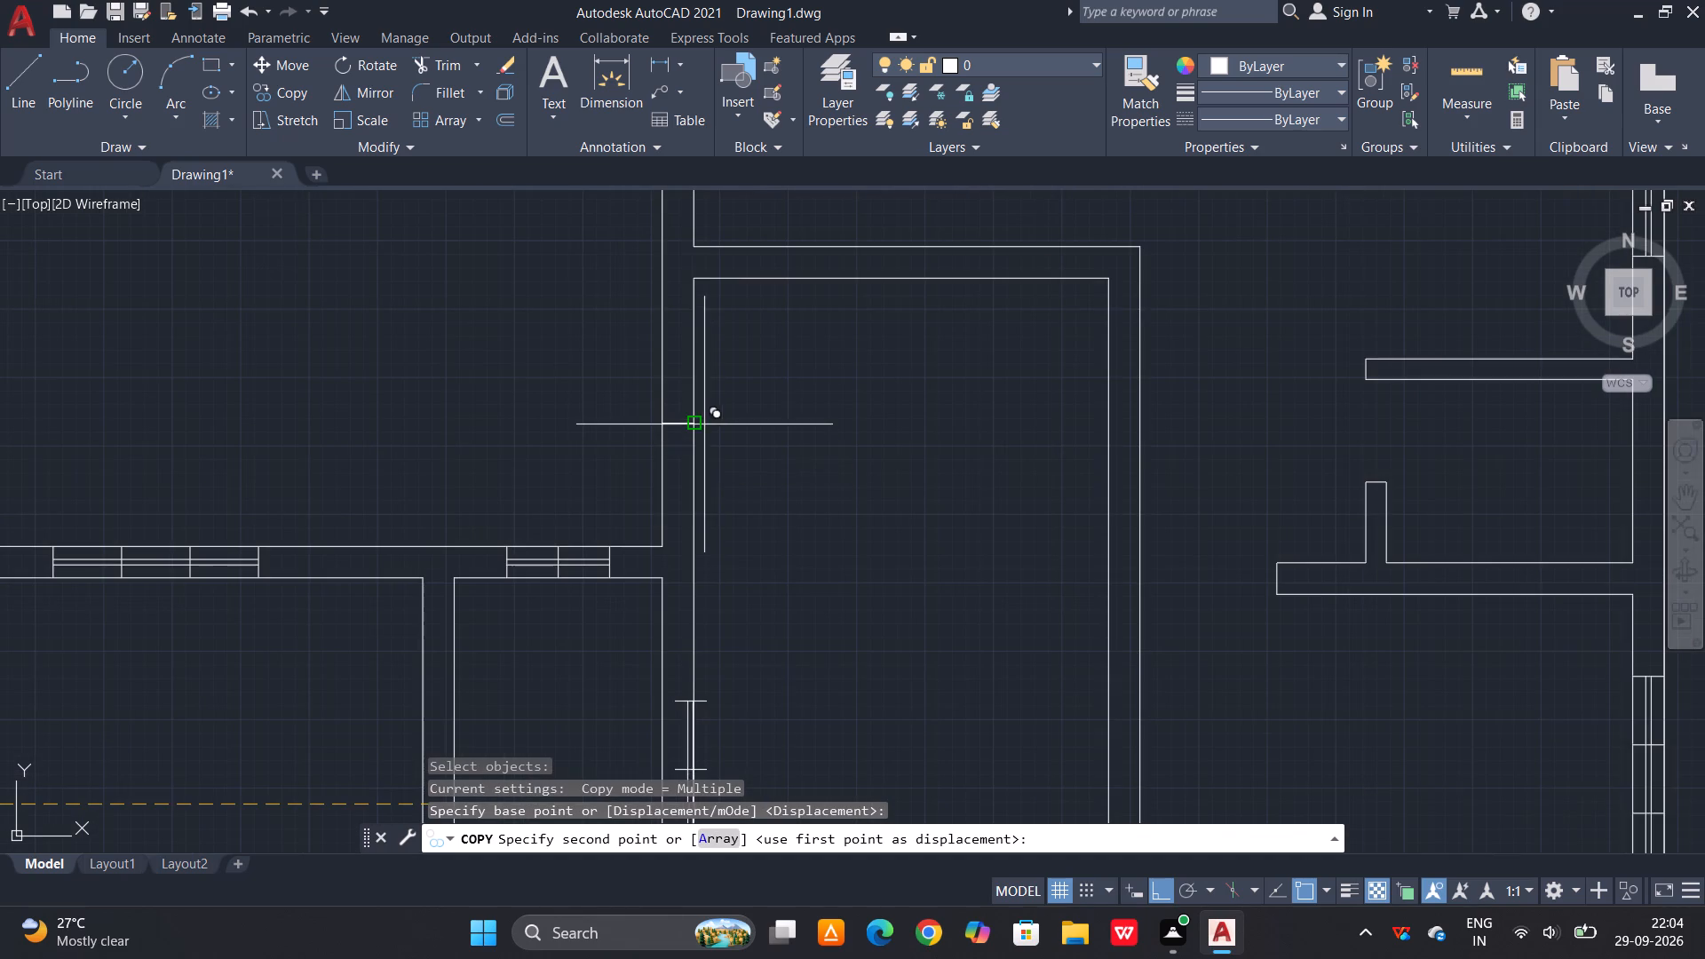
click(686, 424)
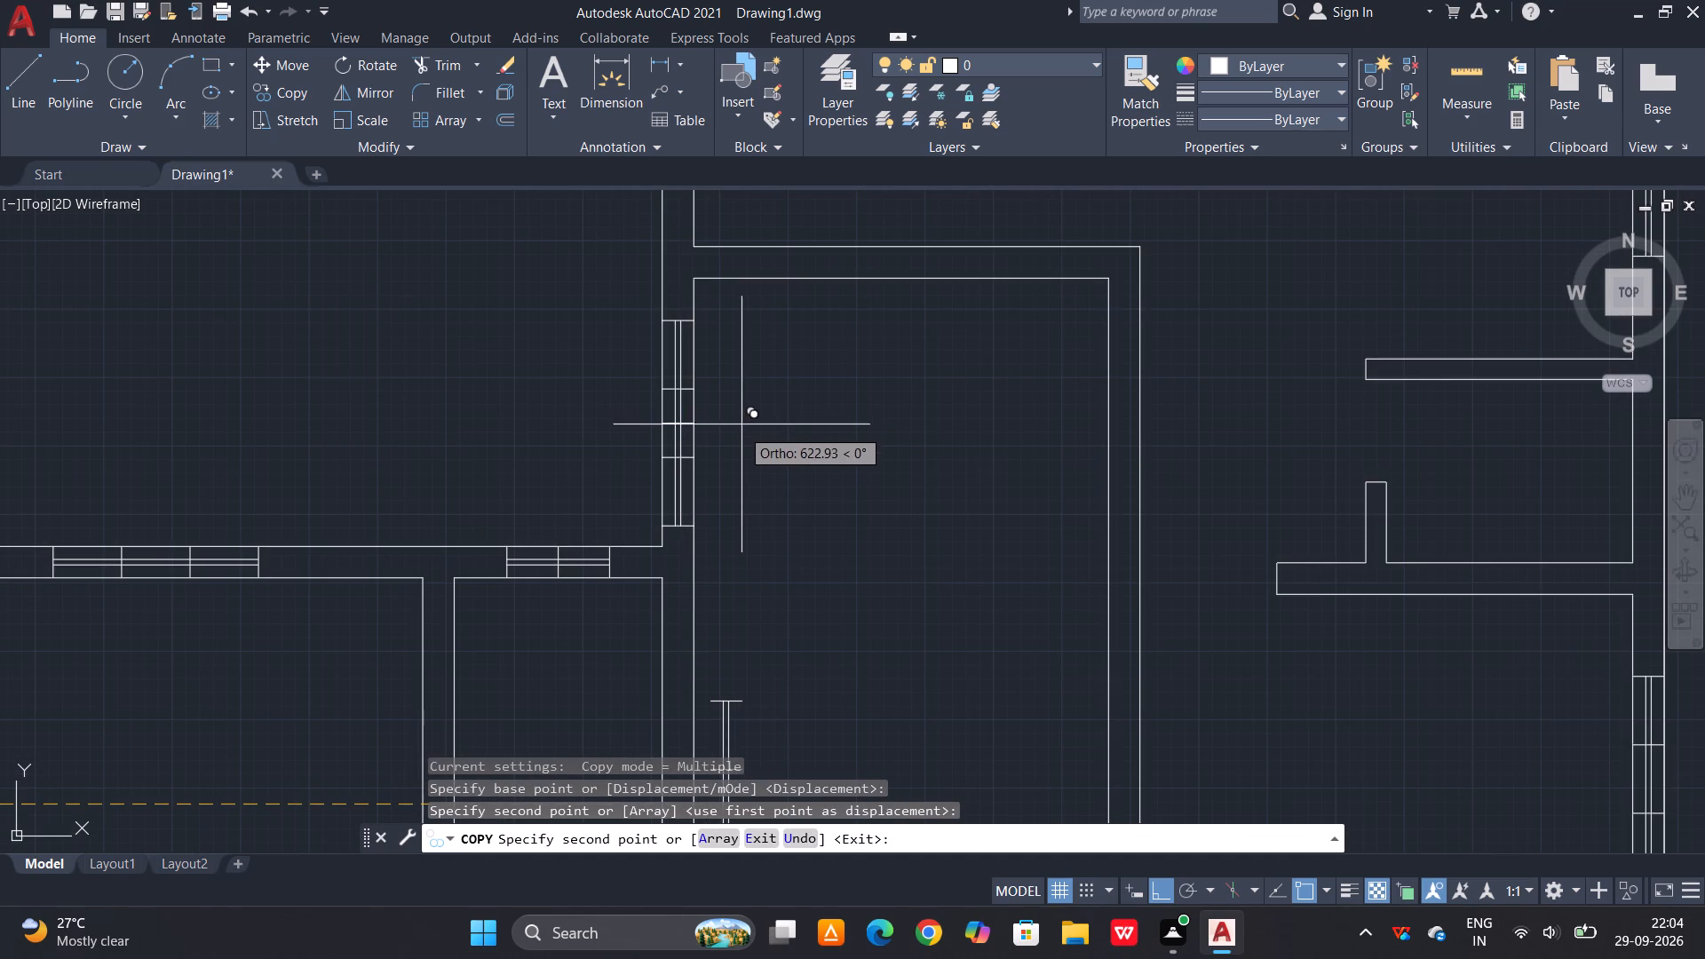
key(Escape)
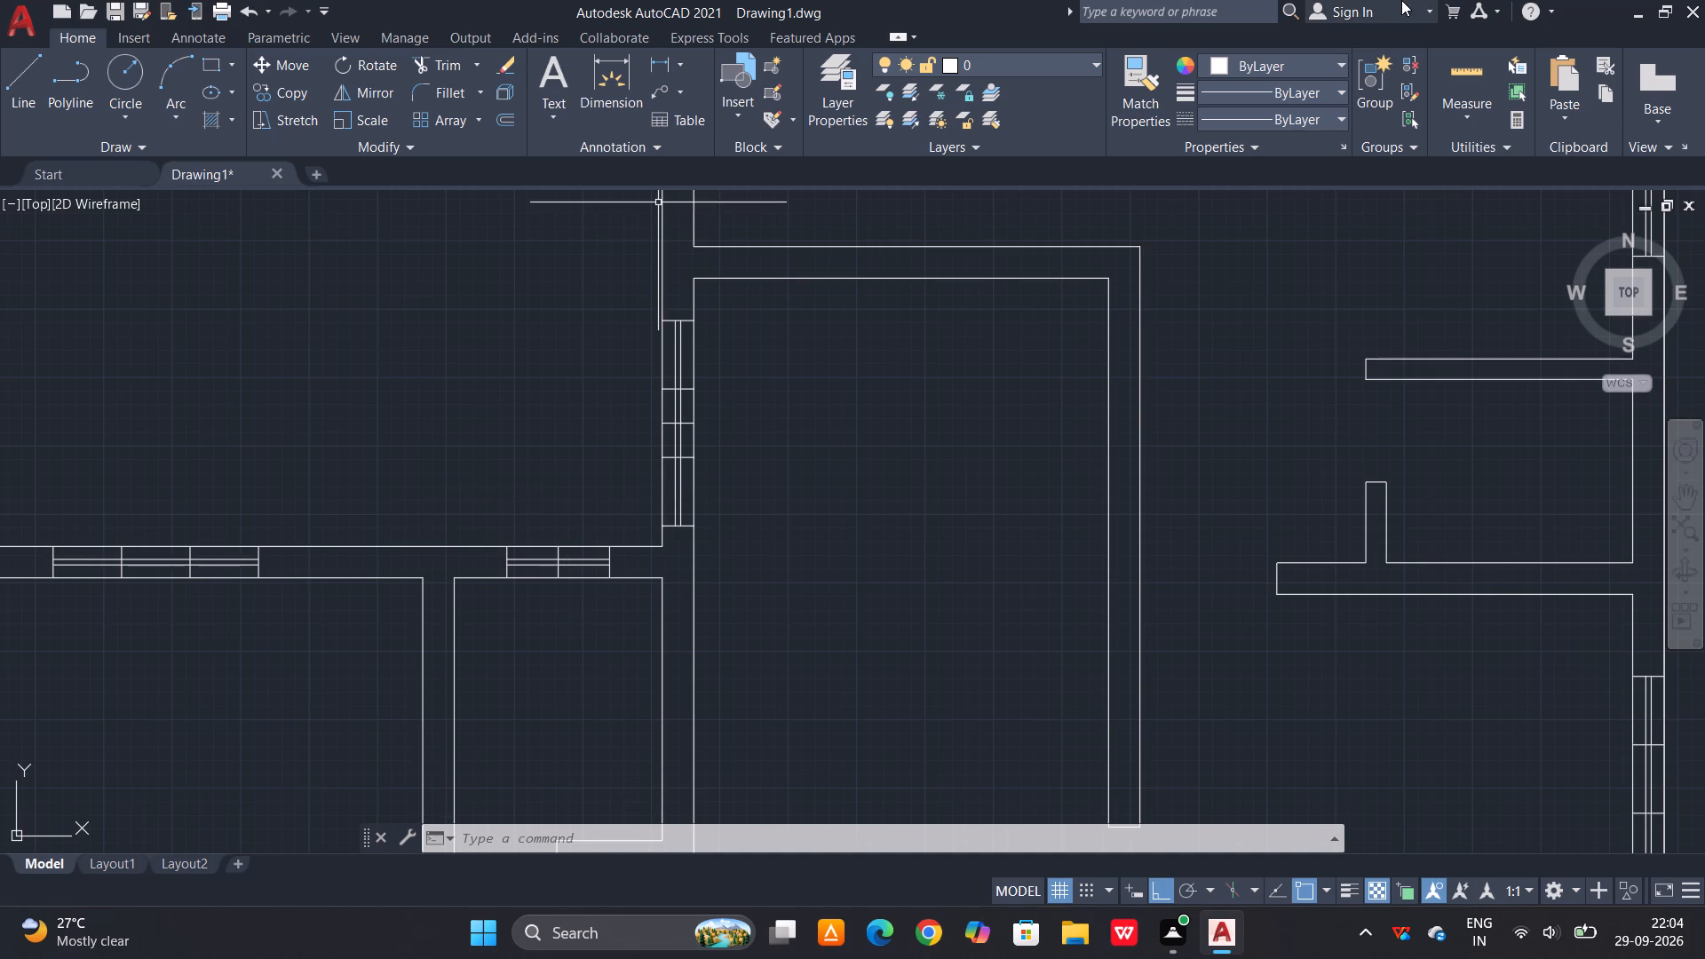
Draw a line across the opening in the plan's top wall, joining the outer corners of the two wall ends.
scroll(1368, 106, down, 2)
scroll(1400, 313, down, 2)
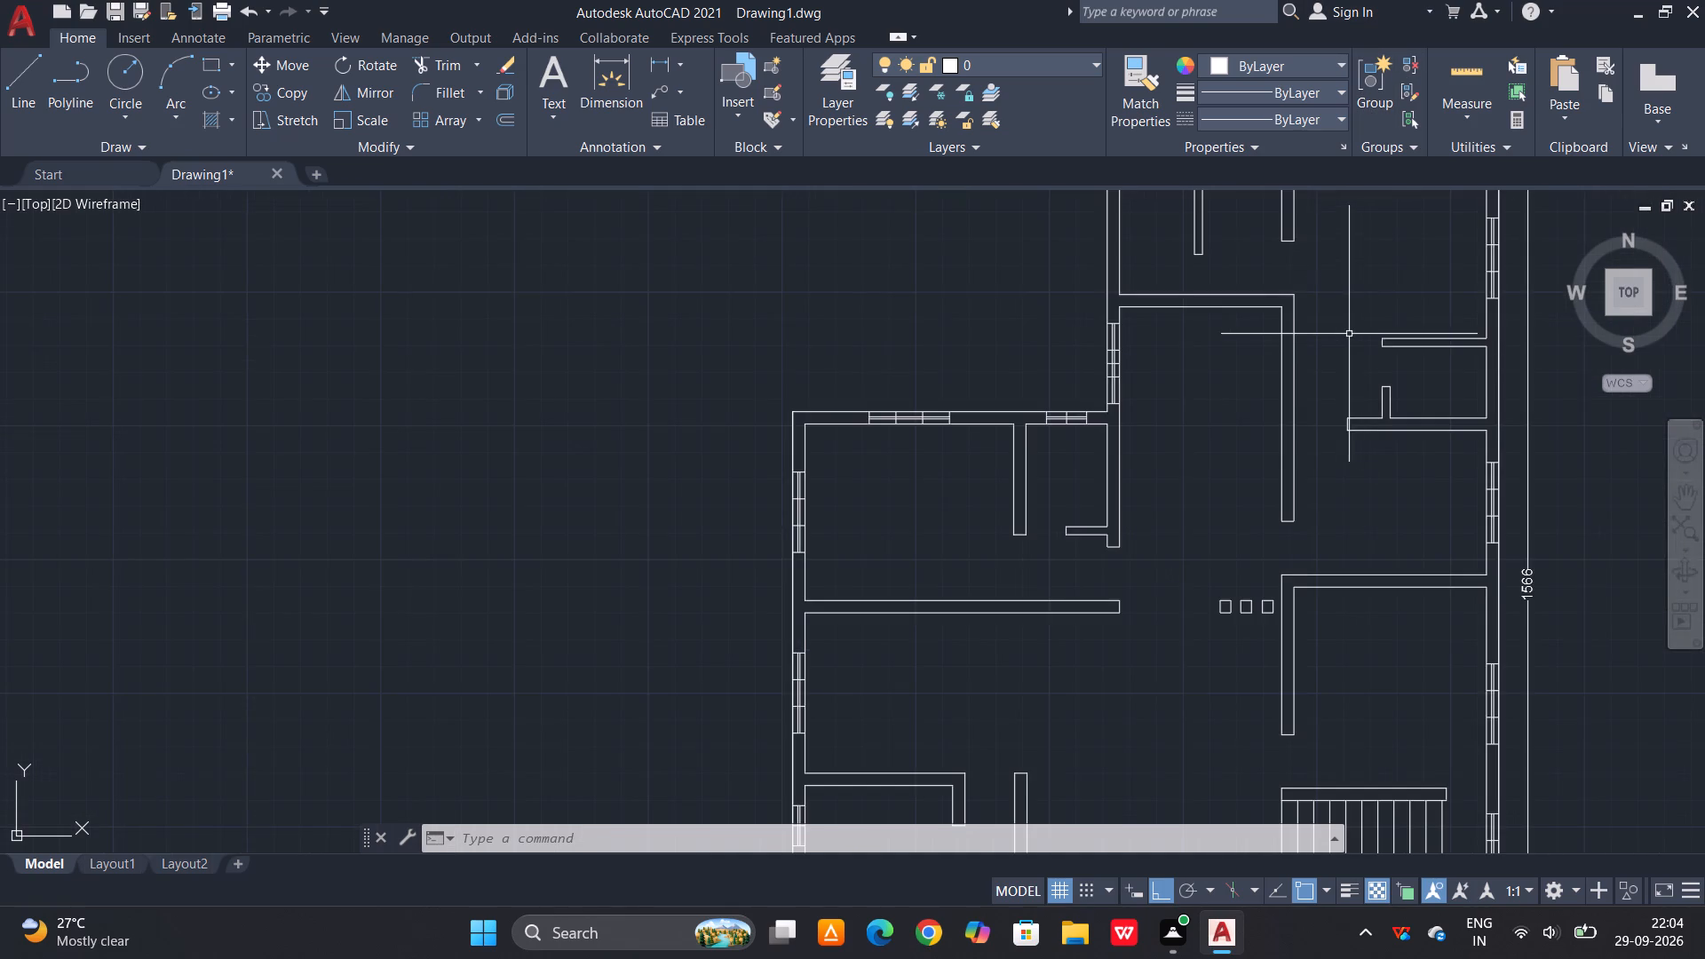
middle_drag(1345, 340, 933, 636)
scroll(866, 455, up, 1)
key(Escape)
key(l)
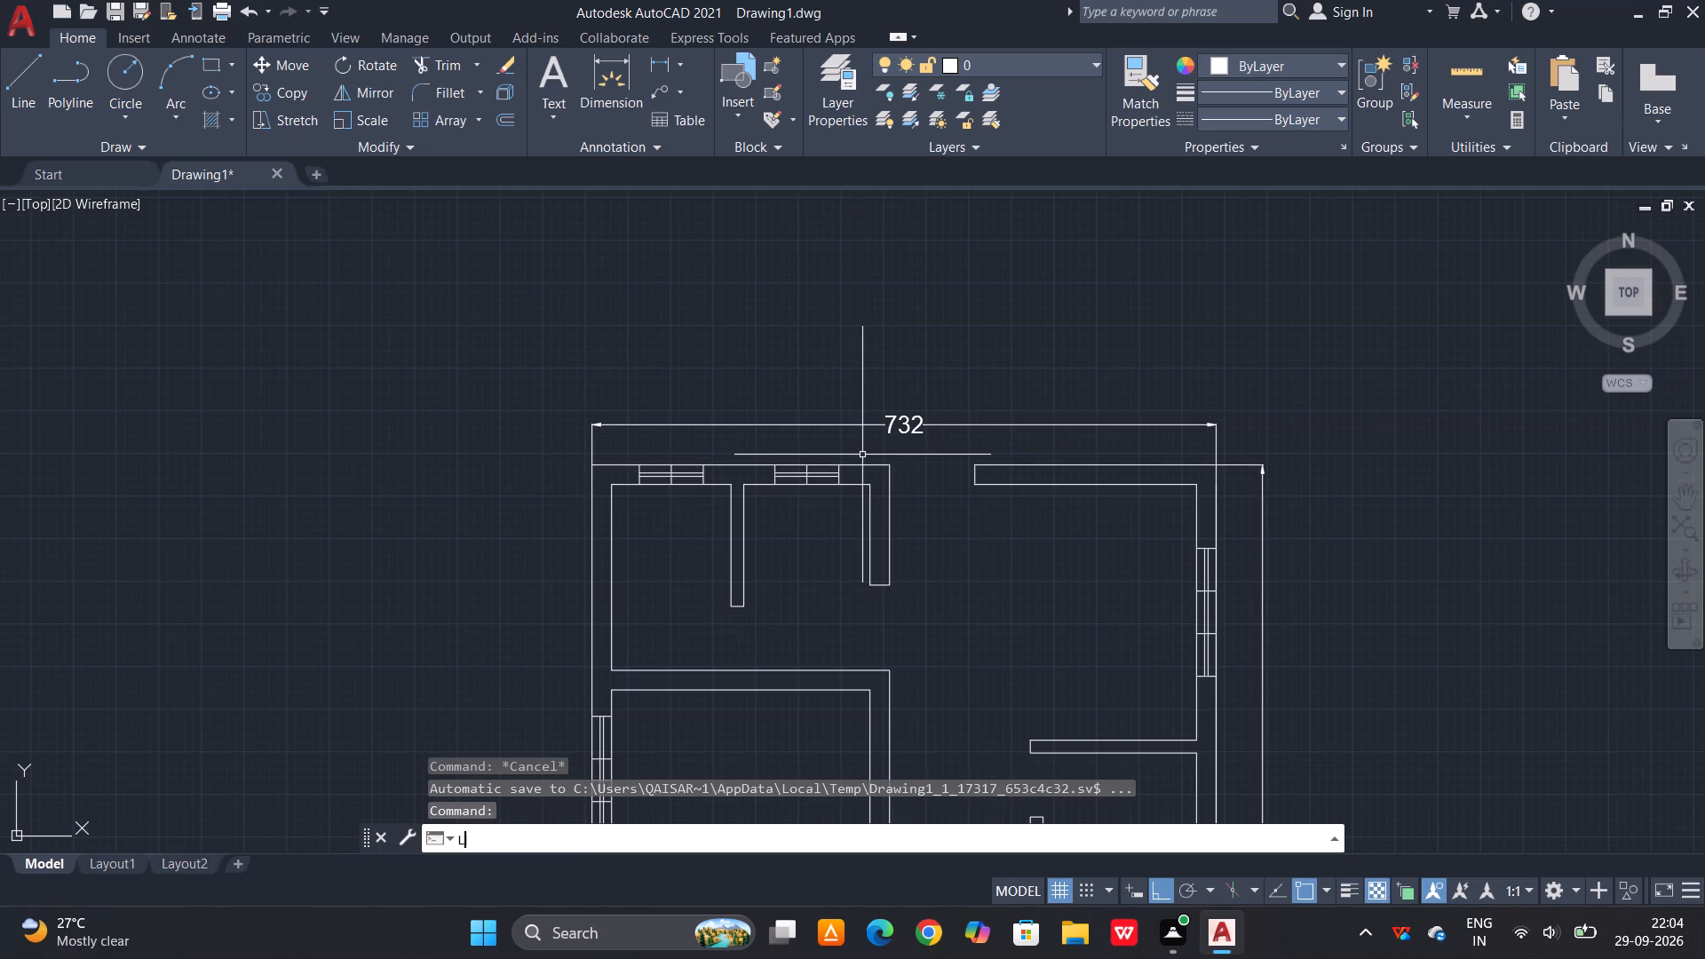
key(b)
key(Escape)
key(l)
key(space)
scroll(888, 460, up, 2)
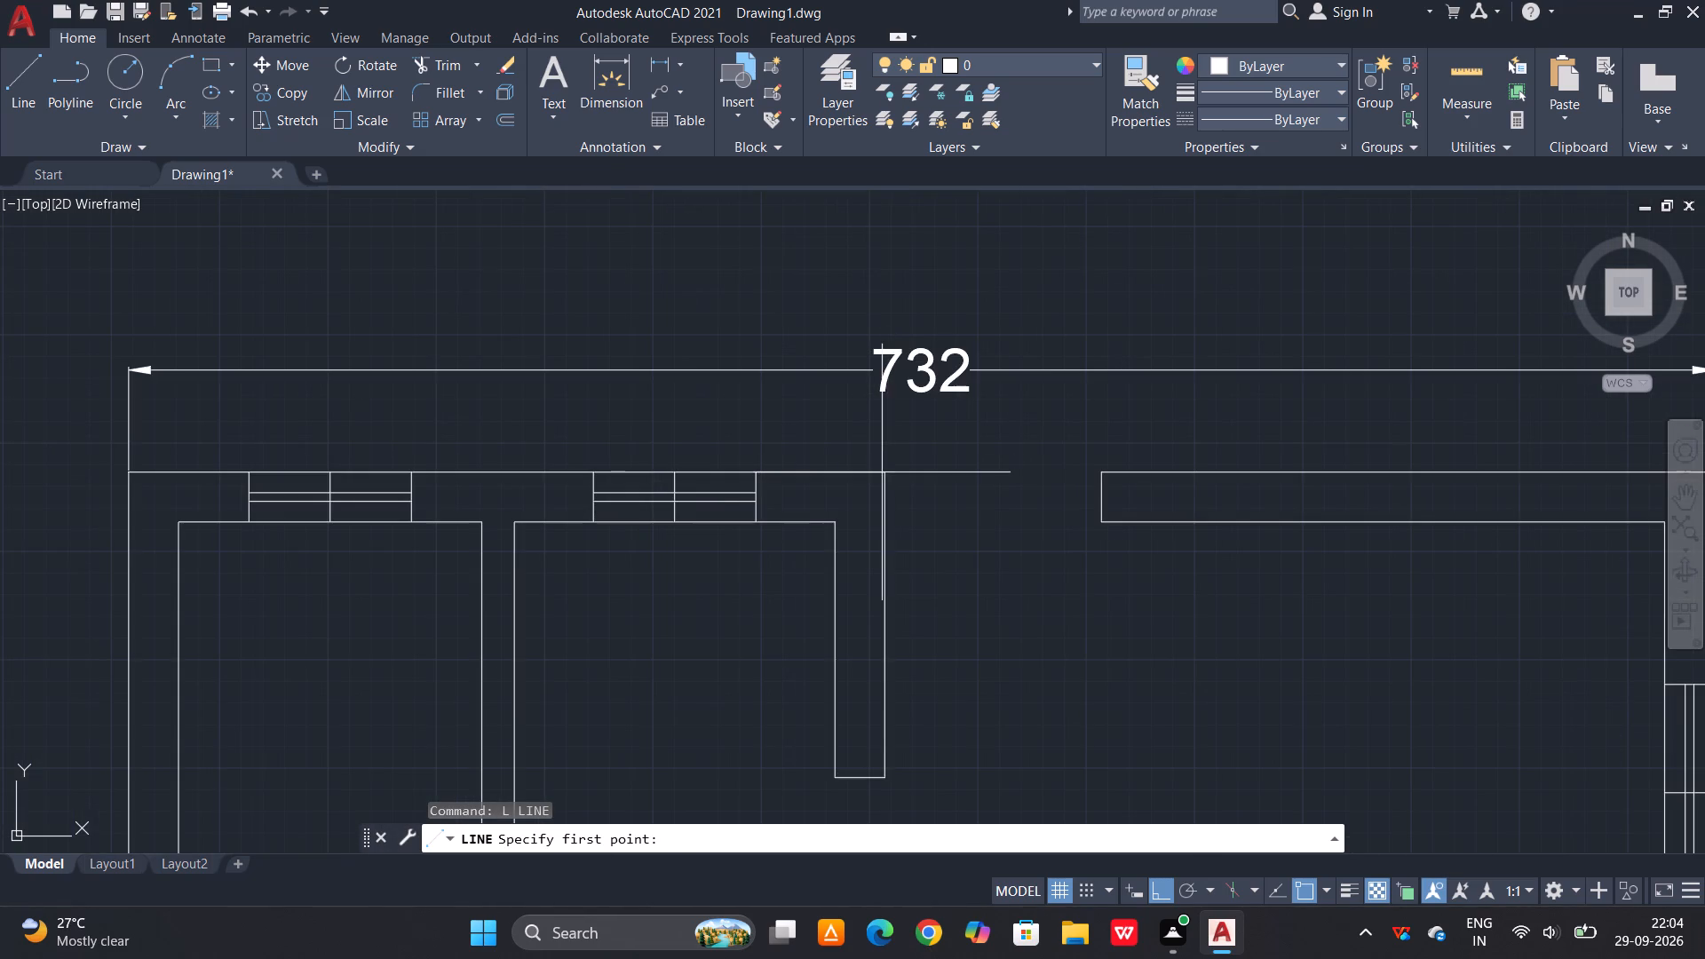
click(880, 468)
click(1106, 473)
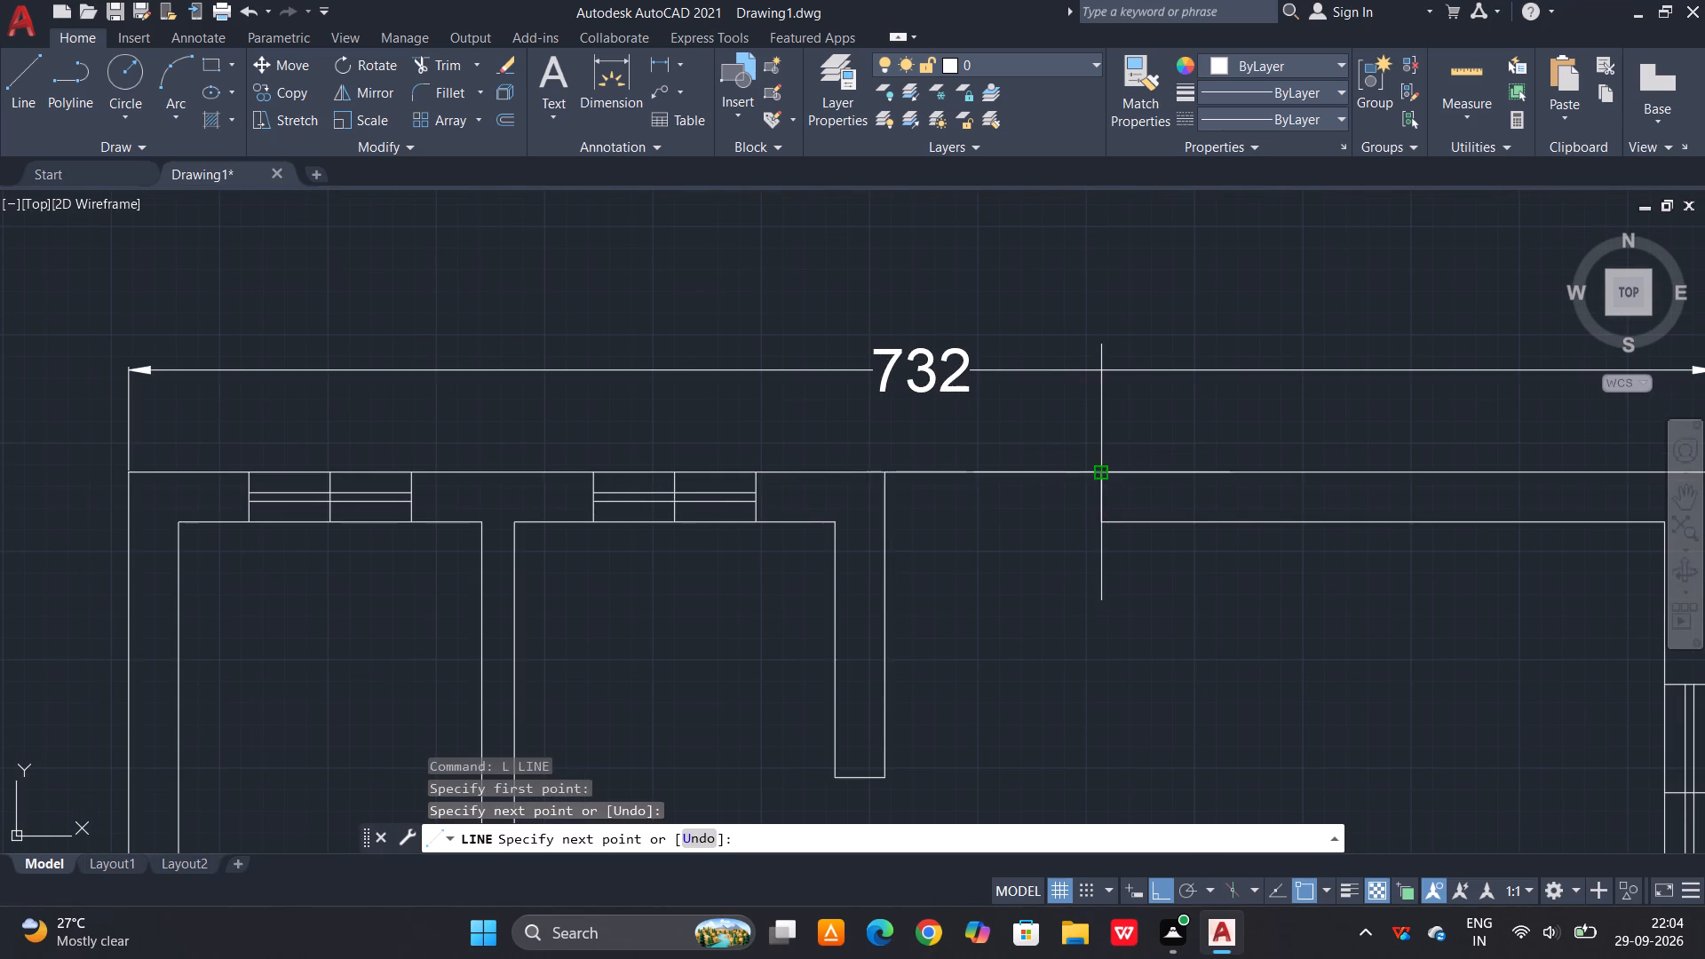
key(space)
Add an overall horizontal dimension between the plan's bottom-left and bottom-right outer corners, placed below the 438 and 882 dimensions.
scroll(960, 407, down, 3)
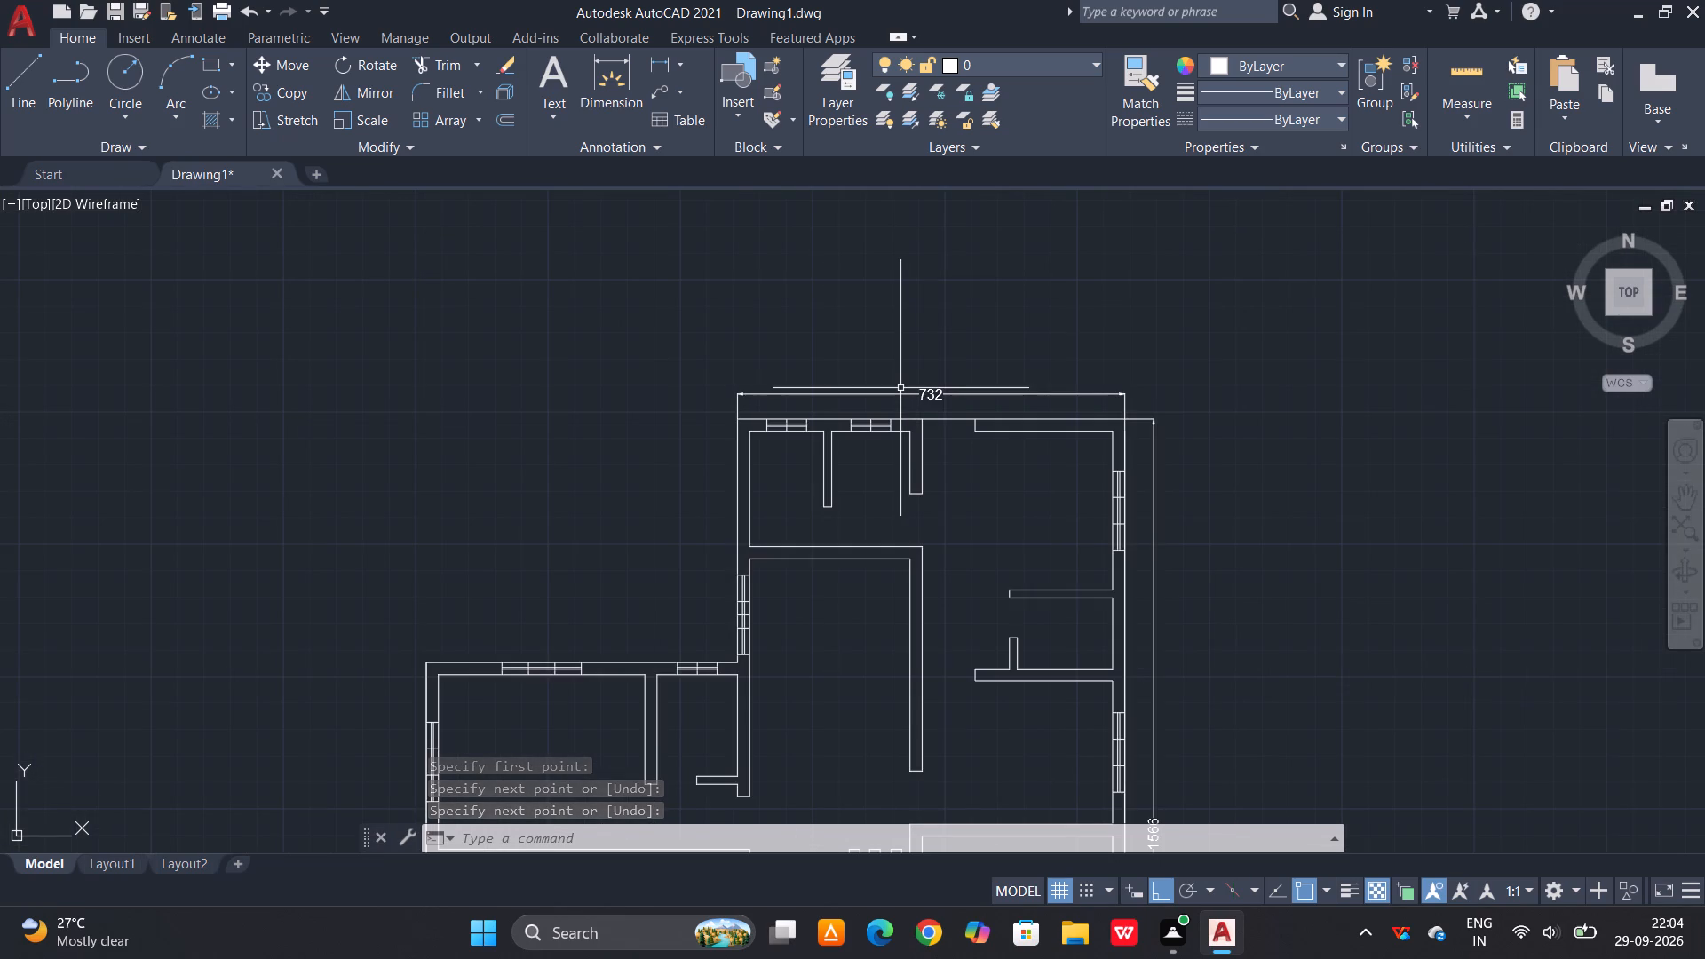
scroll(913, 364, down, 1)
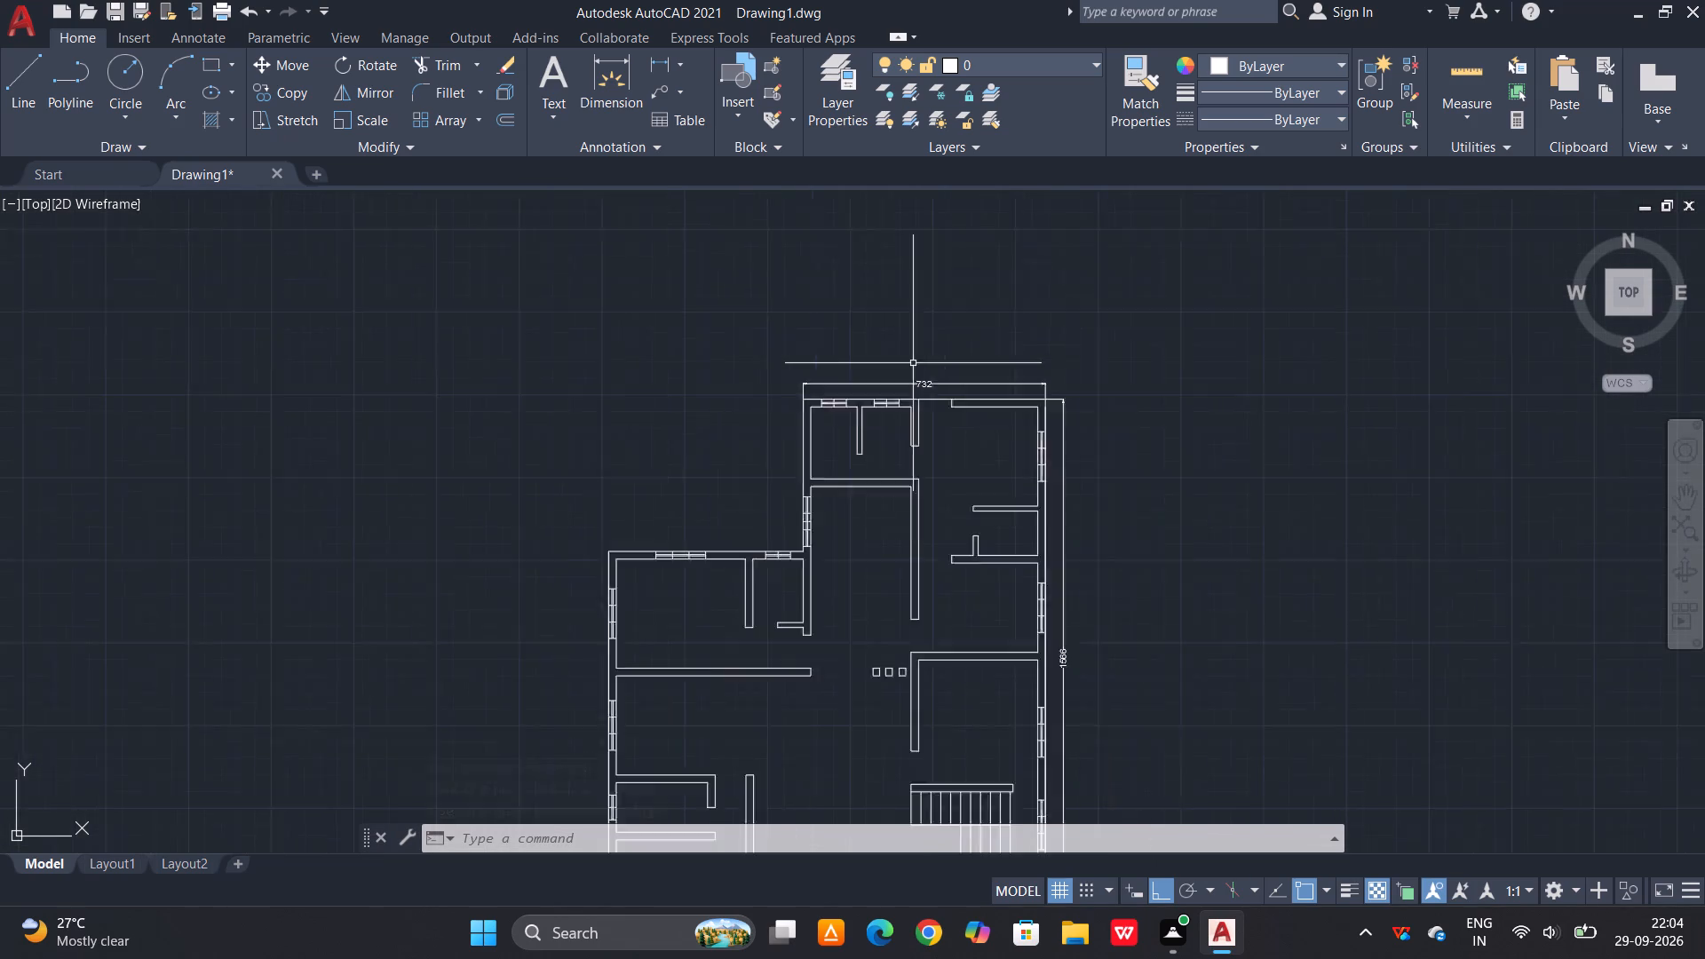
scroll(913, 363, down, 1)
middle_drag(860, 723, 861, 611)
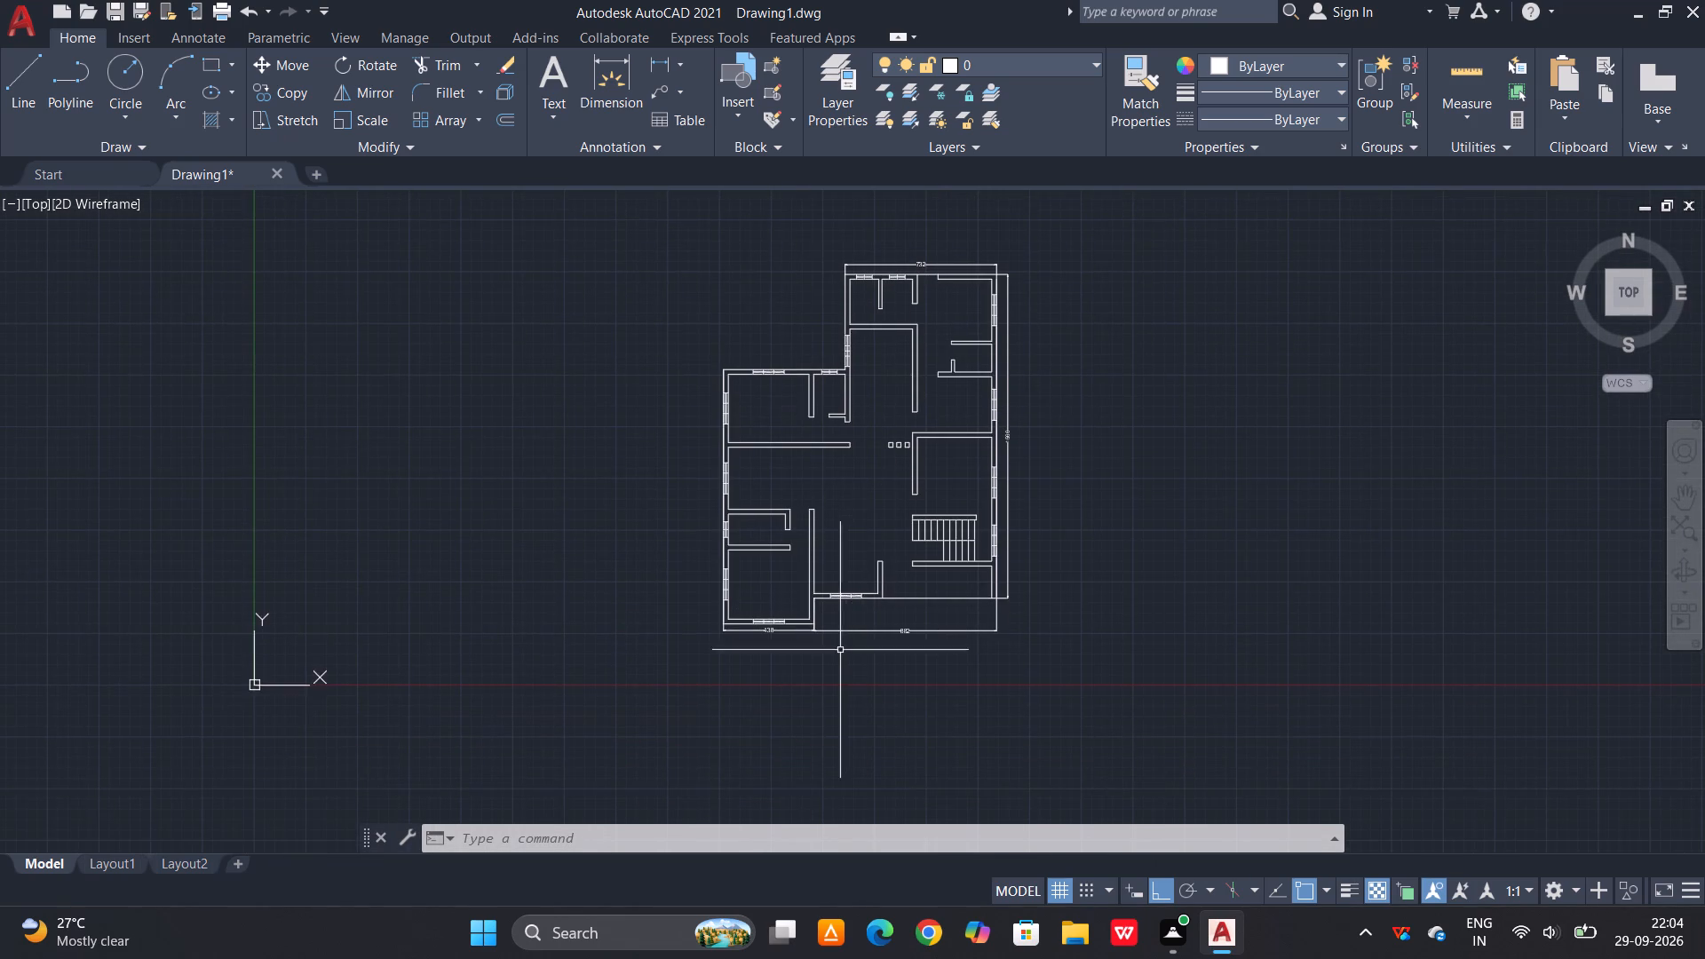
scroll(839, 650, up, 2)
key(Escape)
text(DIM)
key(space)
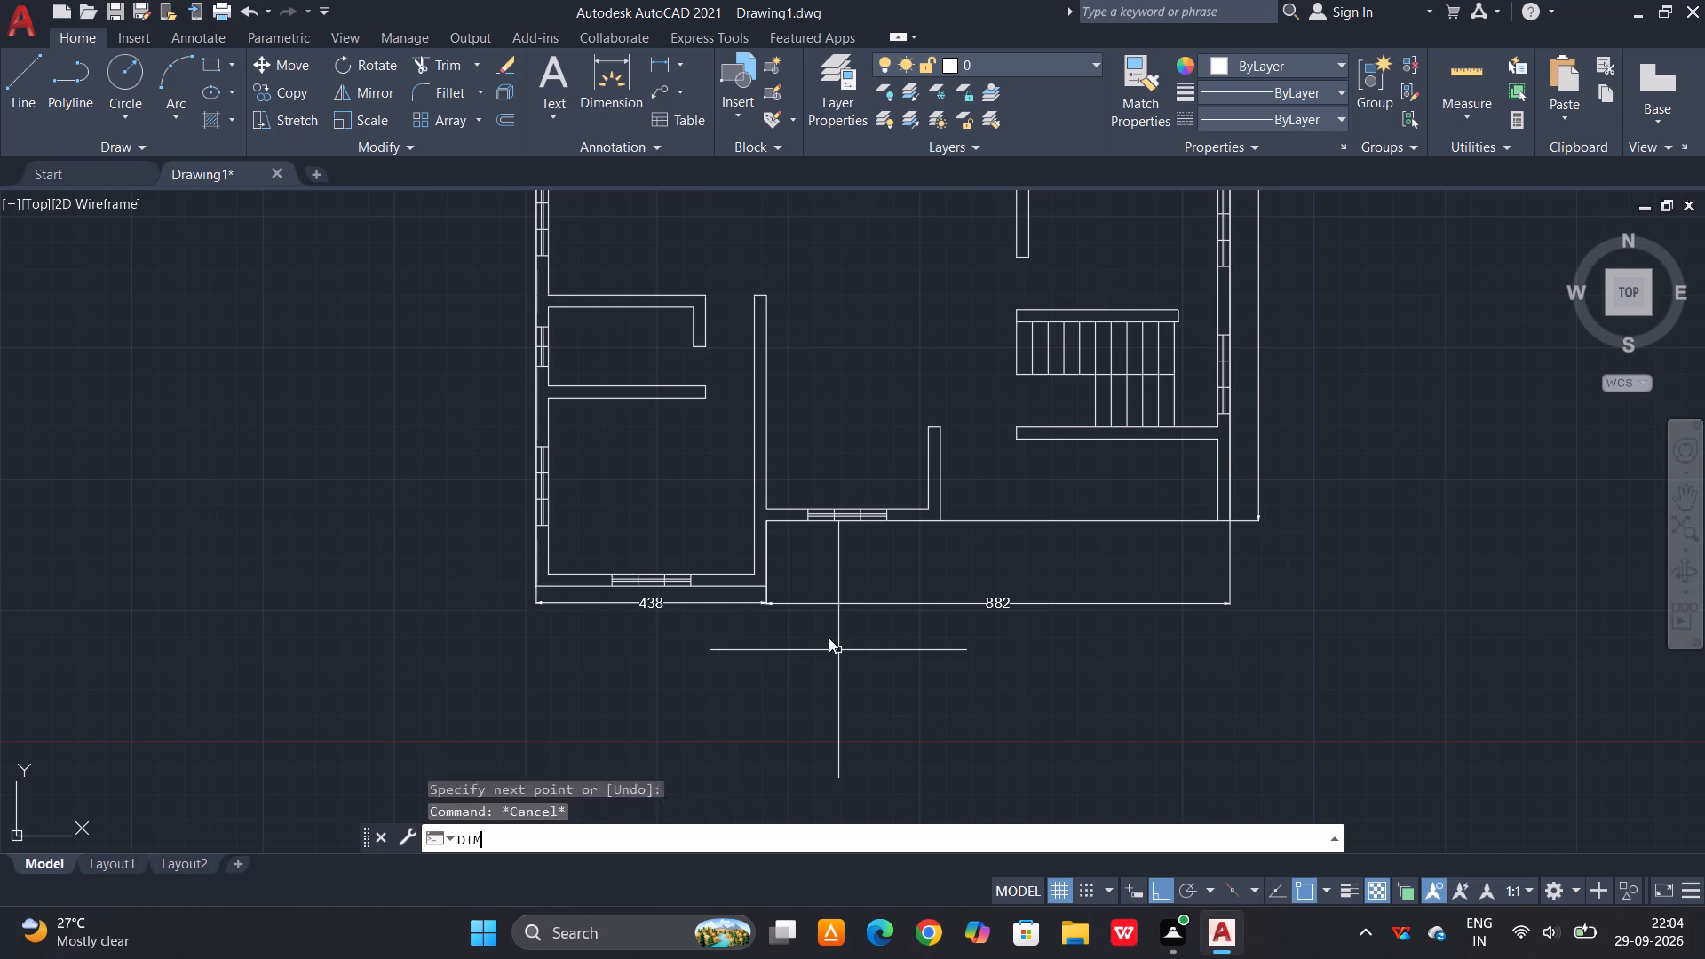
click(535, 583)
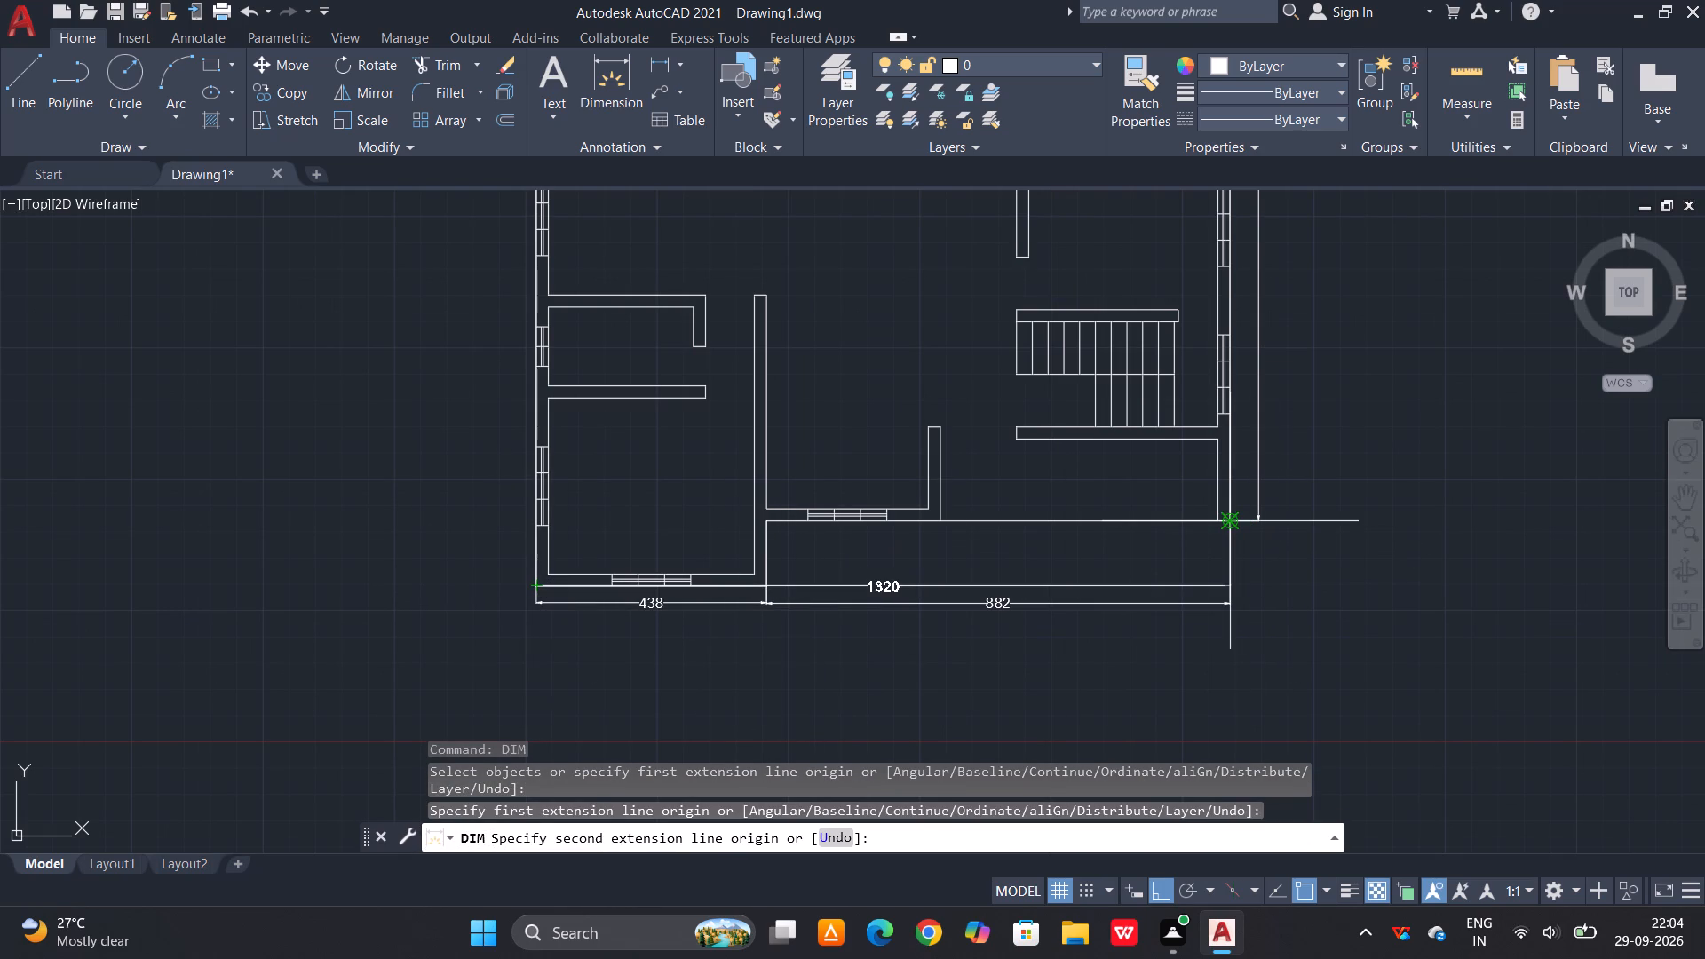
click(1230, 525)
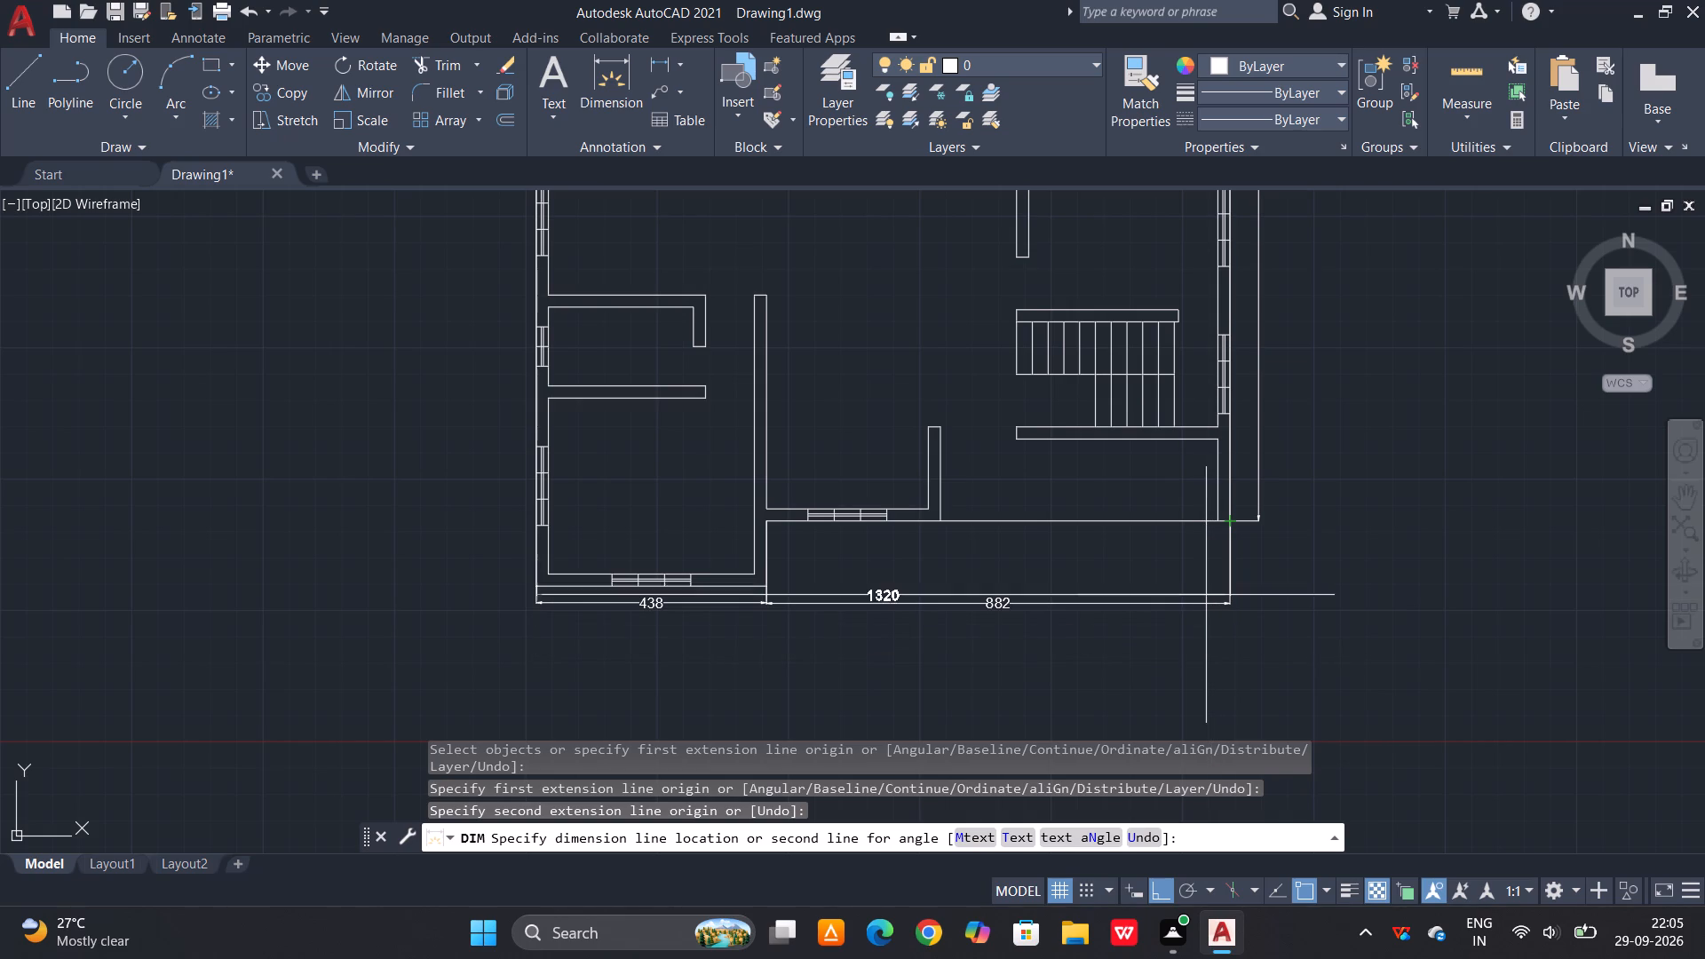
click(1208, 639)
Add a vertical dimension from the upper block's top-left corner down to its junction with the left wing's top wall, placed outside the left wing.
middle_drag(722, 594, 797, 842)
scroll(829, 701, down, 2)
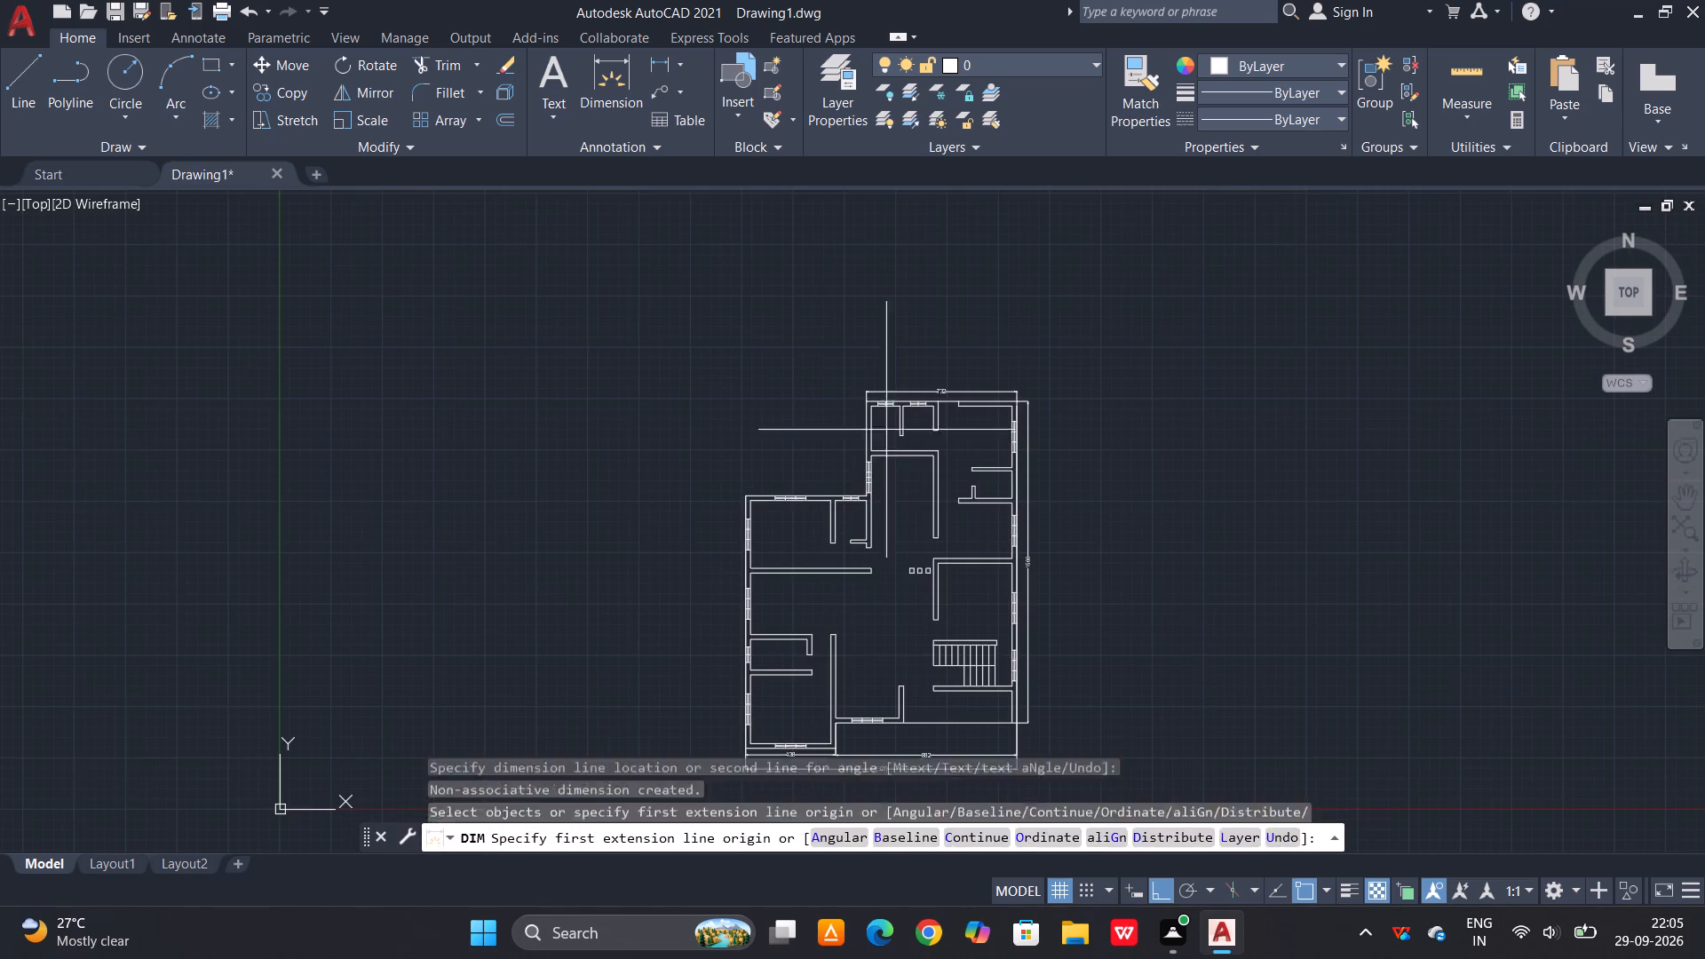
scroll(870, 351, up, 2)
key(d)
text(IM)
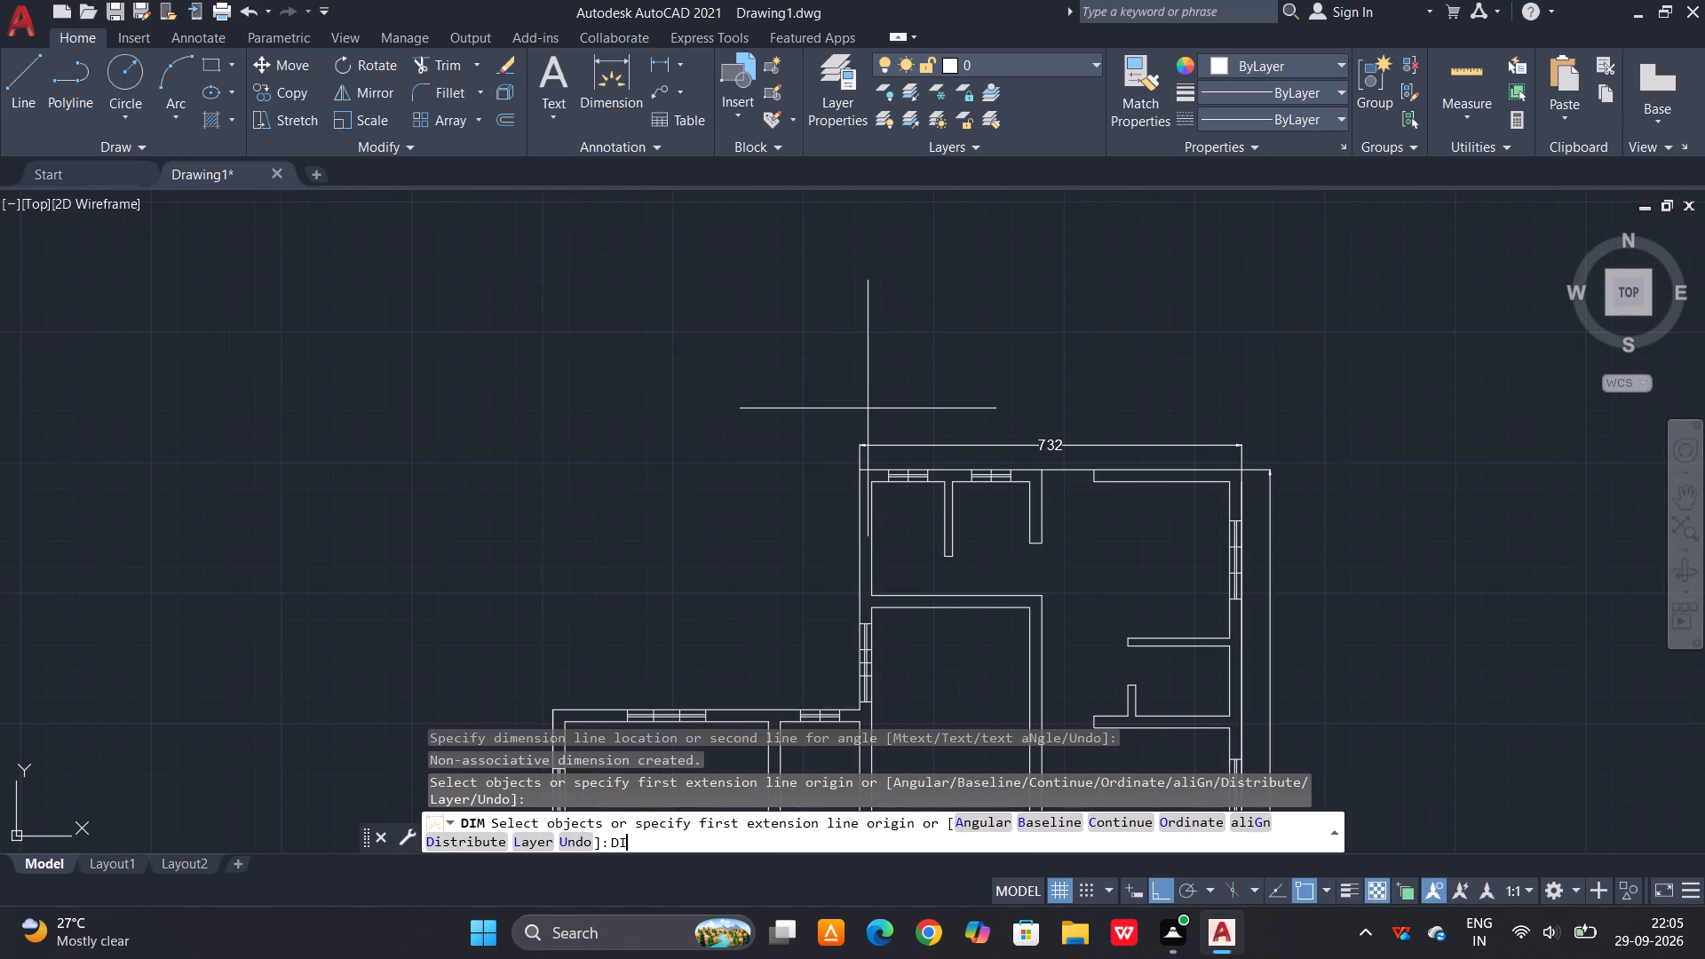
key(space)
scroll(844, 483, up, 3)
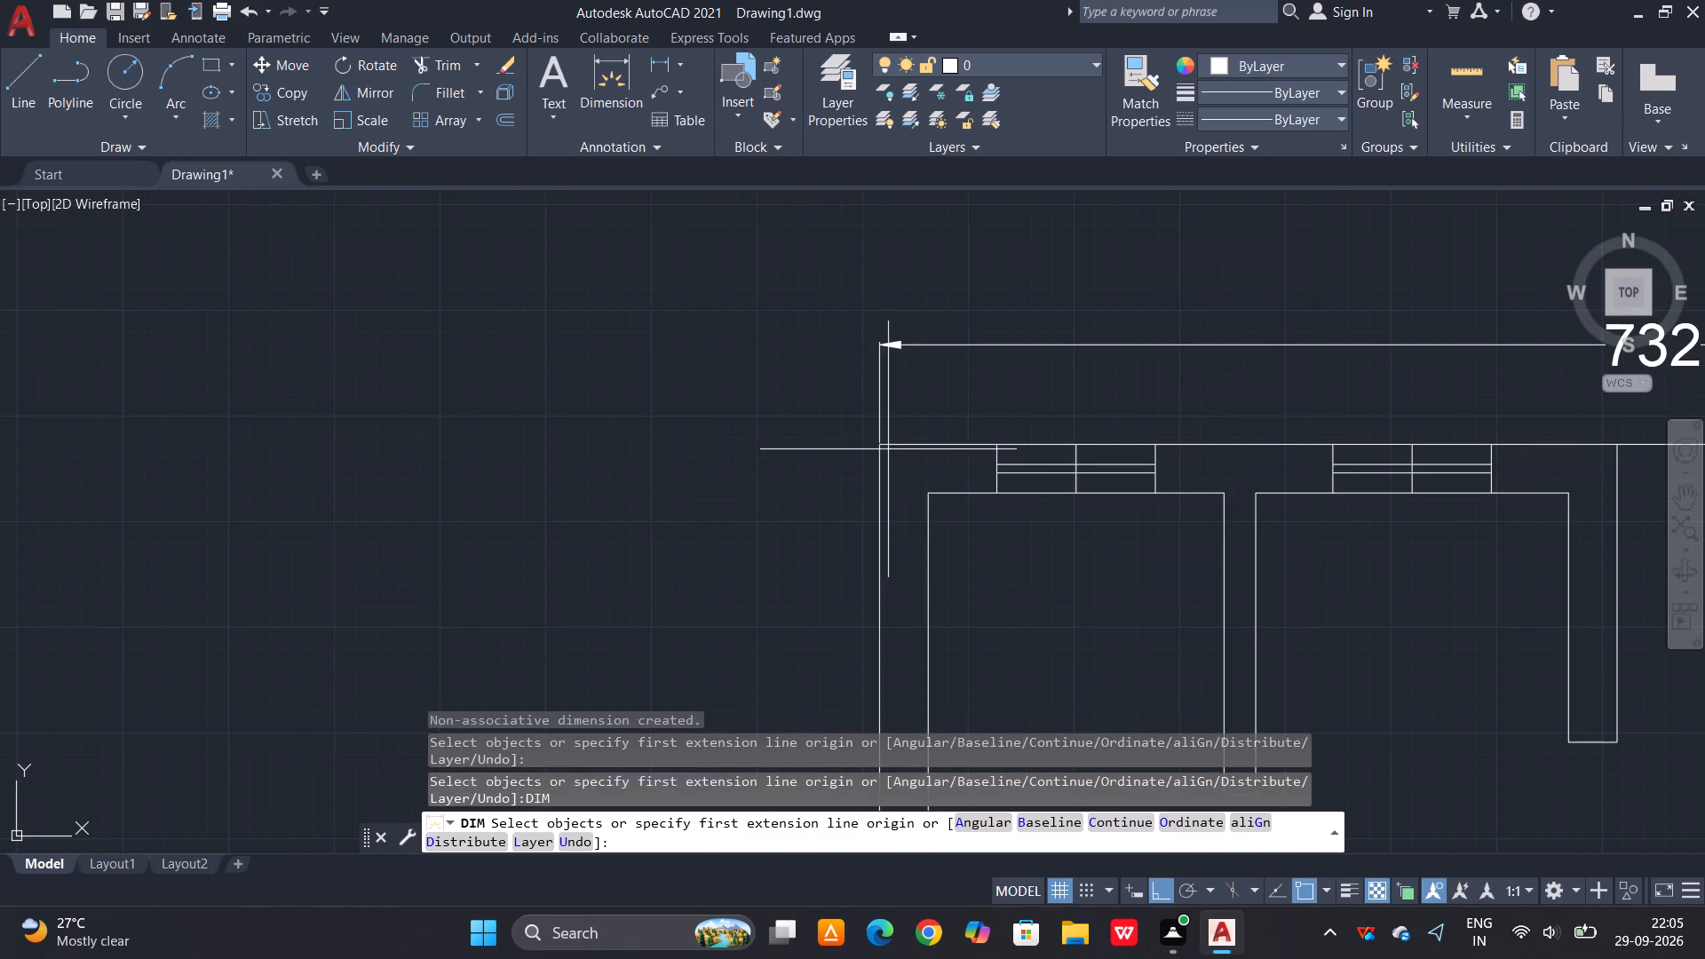
click(881, 448)
scroll(857, 362, down, 6)
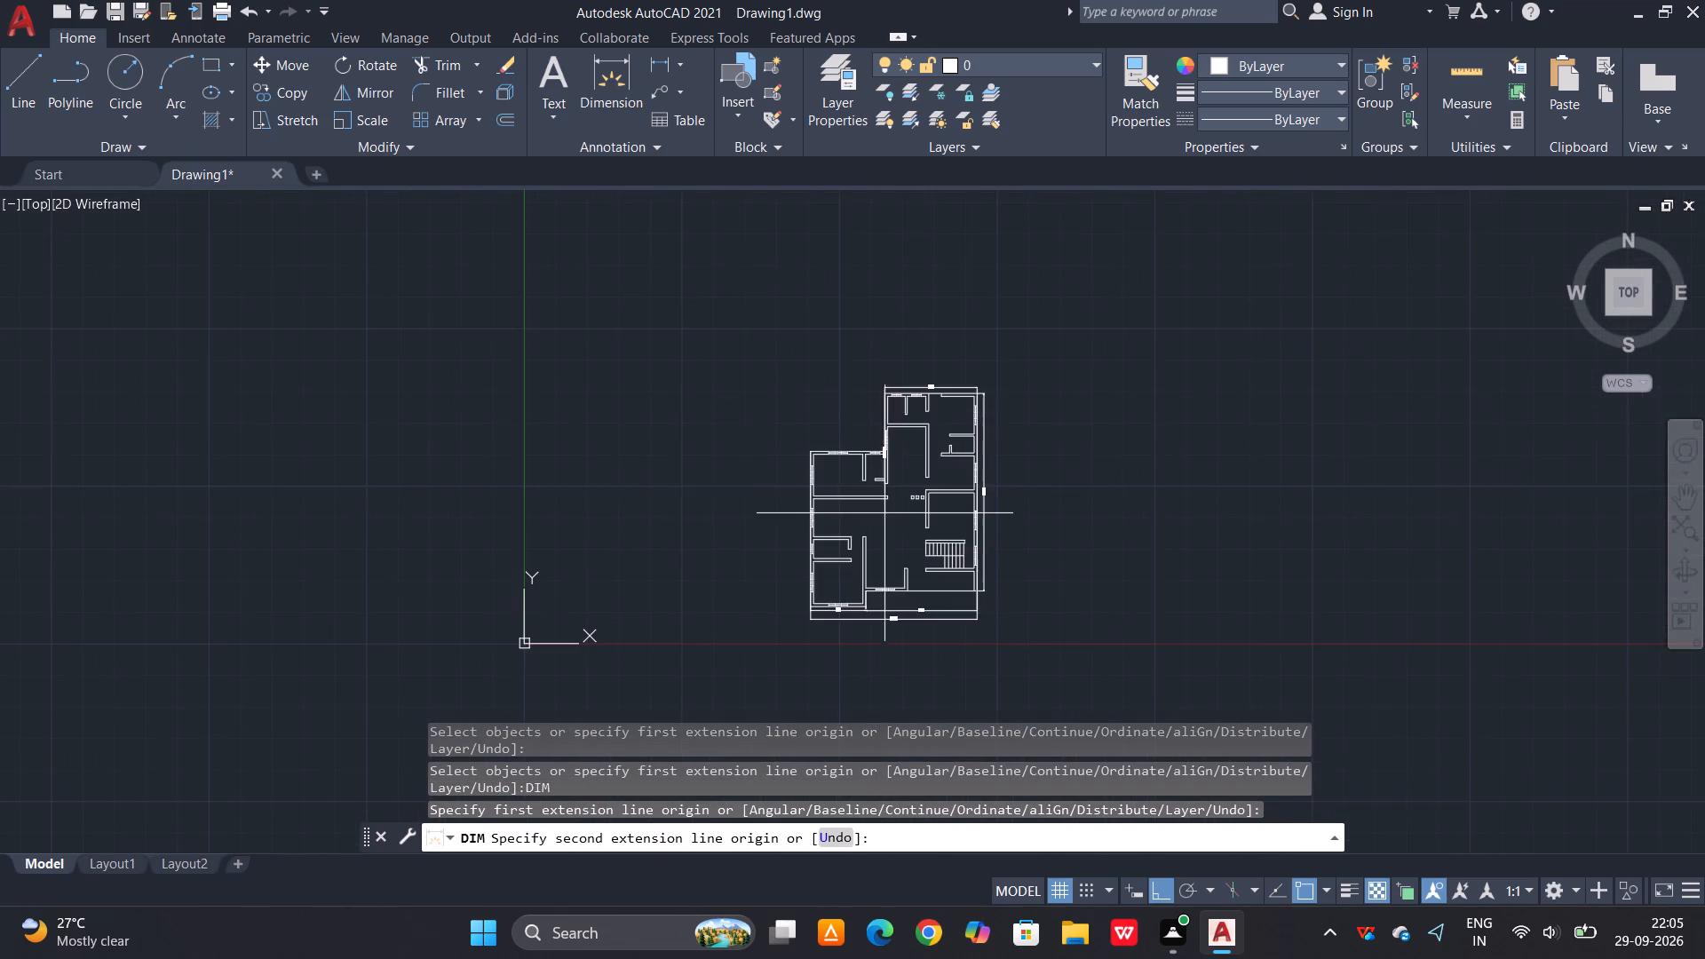
scroll(876, 467, up, 4)
scroll(899, 392, up, 3)
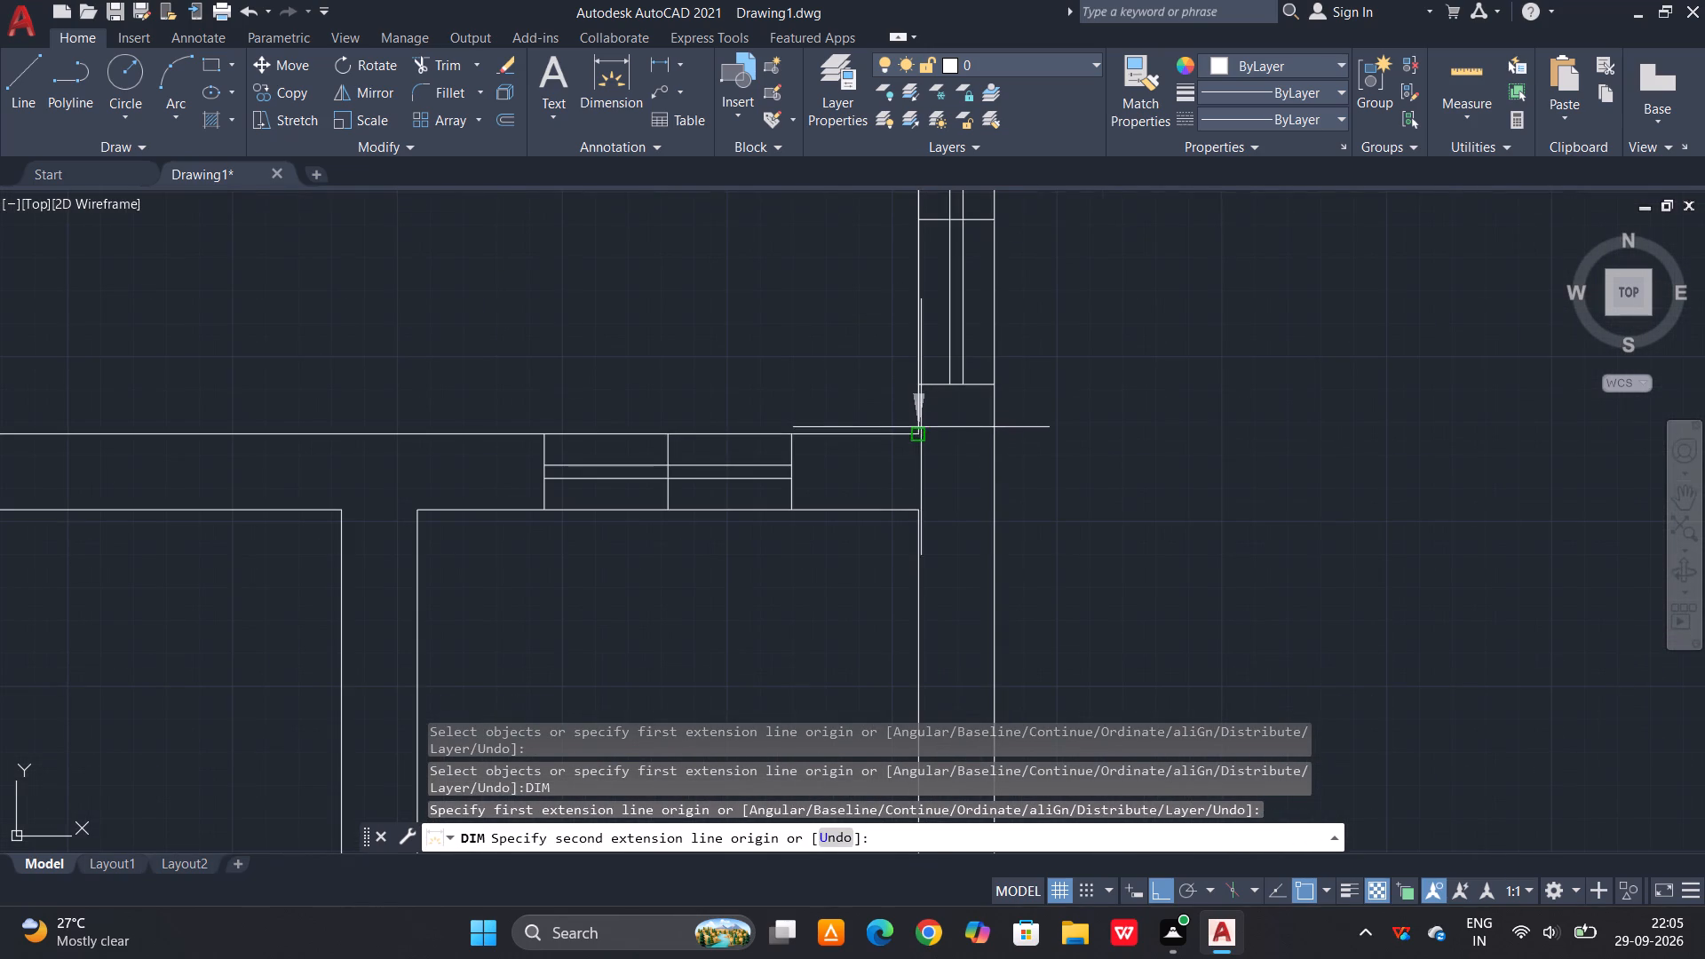
click(922, 432)
scroll(917, 422, down, 2)
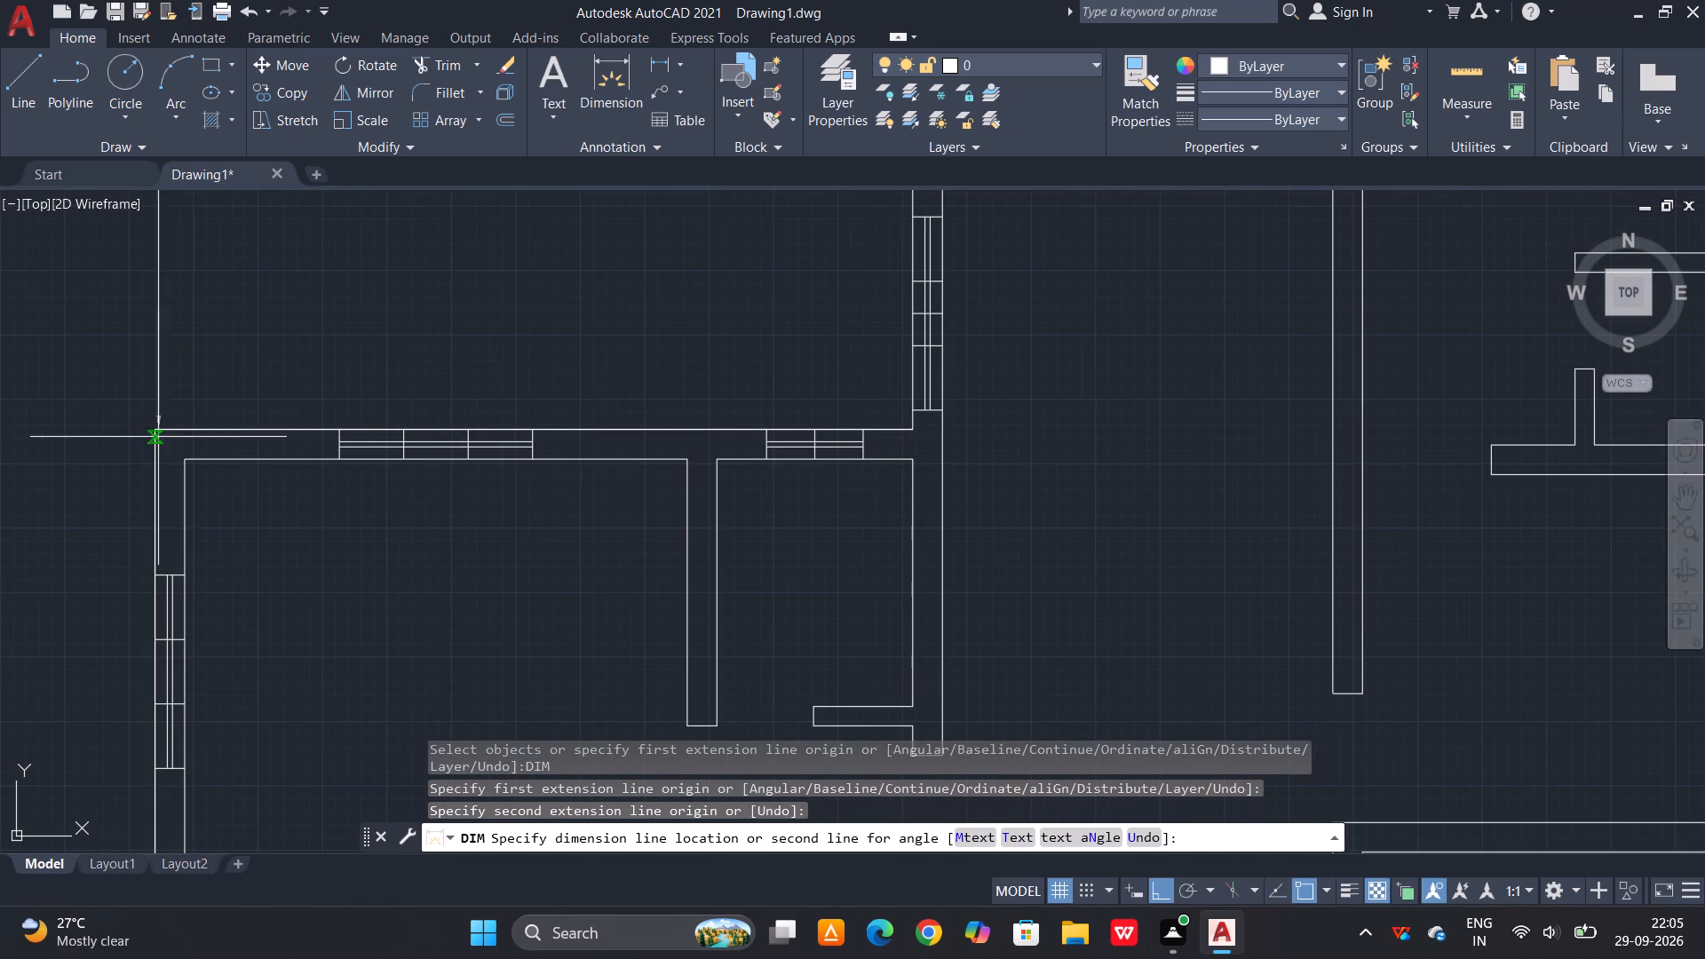
click(90, 440)
Add a vertical dimension from the left wing's top-left outer corner to its bottom-left outer corner, aligned with the vertical dimension above it.
middle_drag(186, 456, 410, 433)
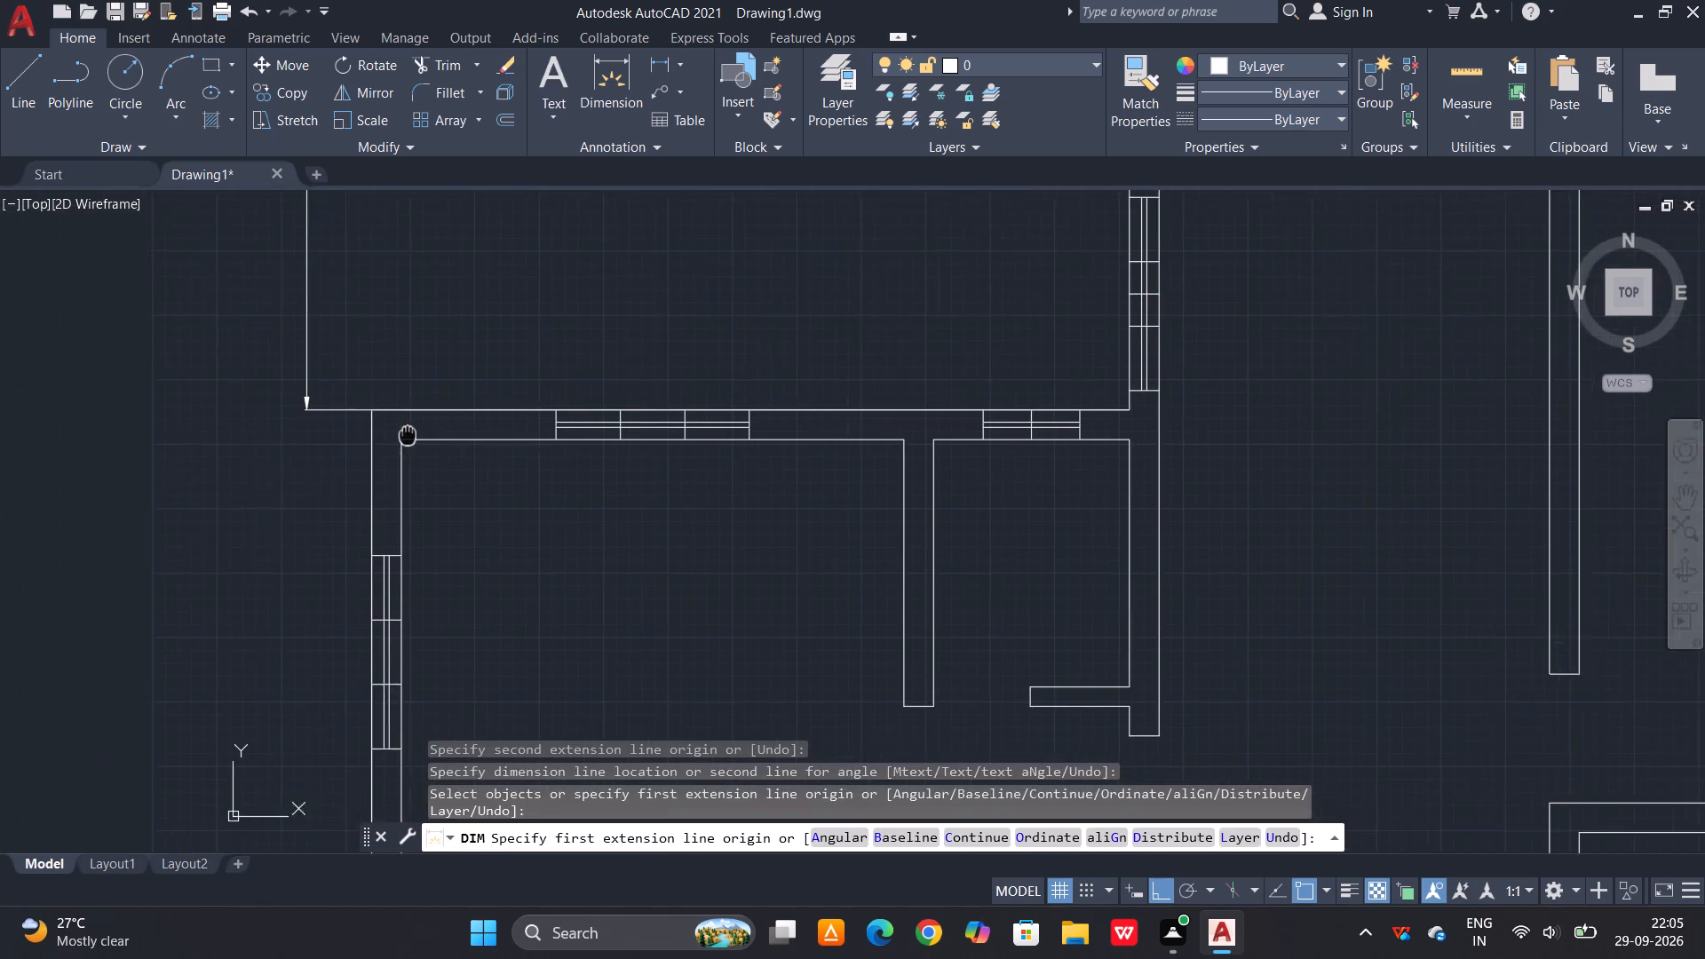
middle_drag(410, 433, 424, 424)
text(DI)
key(m)
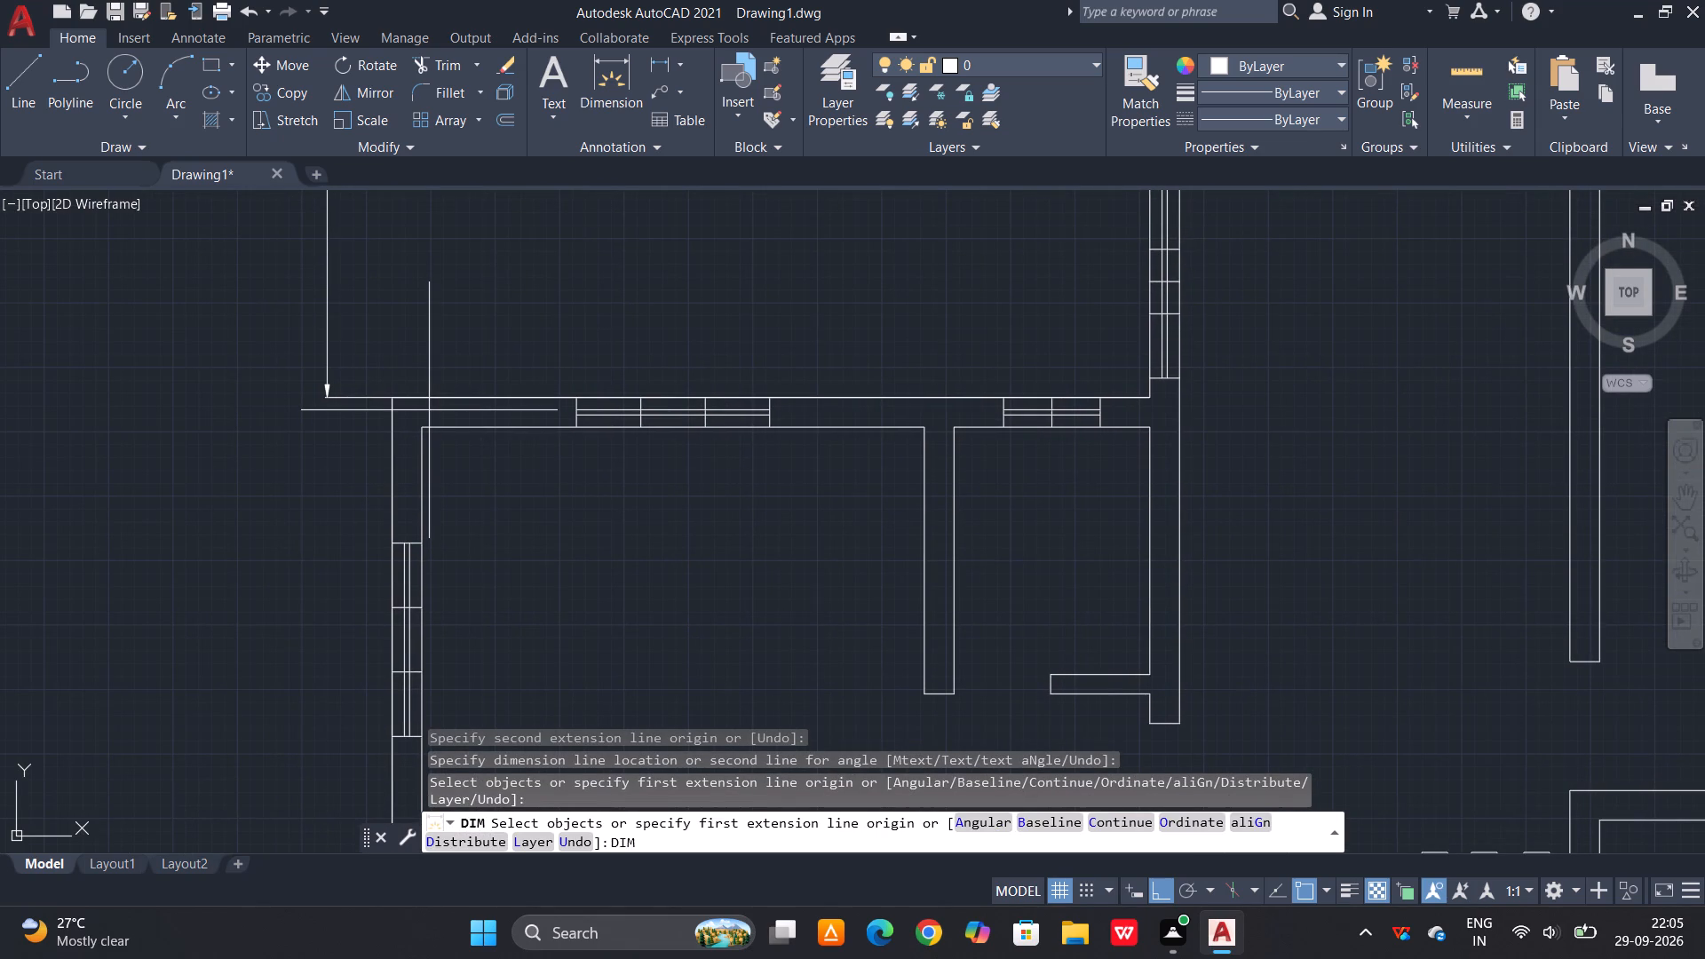
key(space)
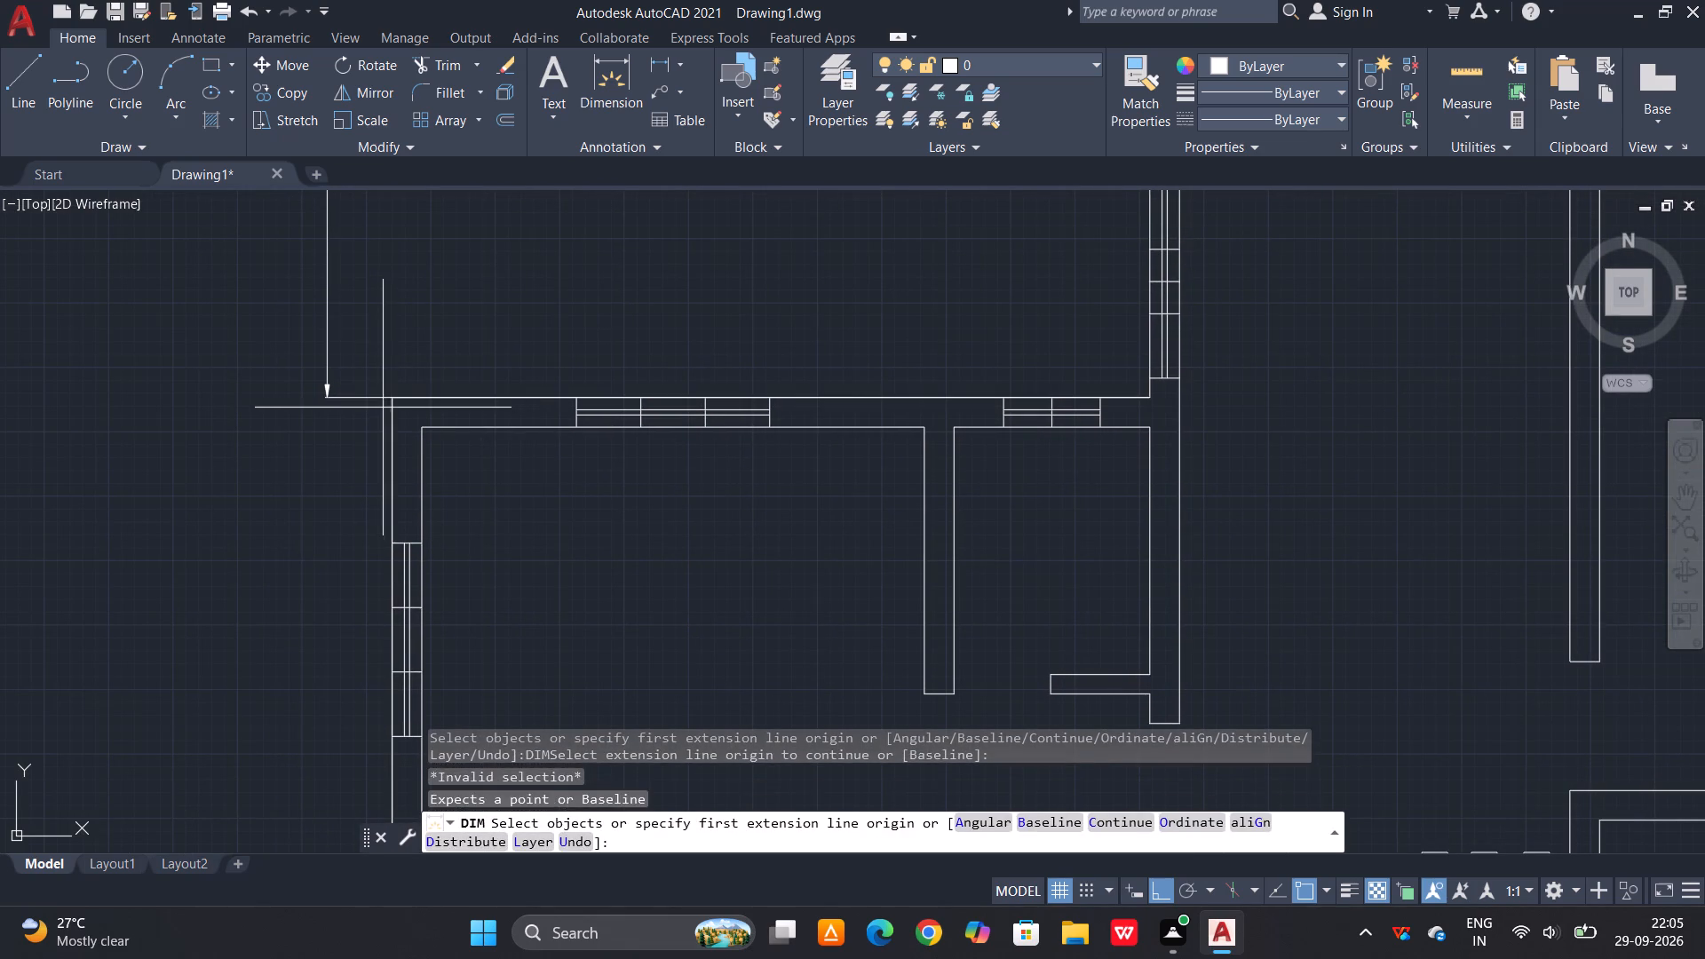
click(394, 398)
scroll(430, 286, down, 4)
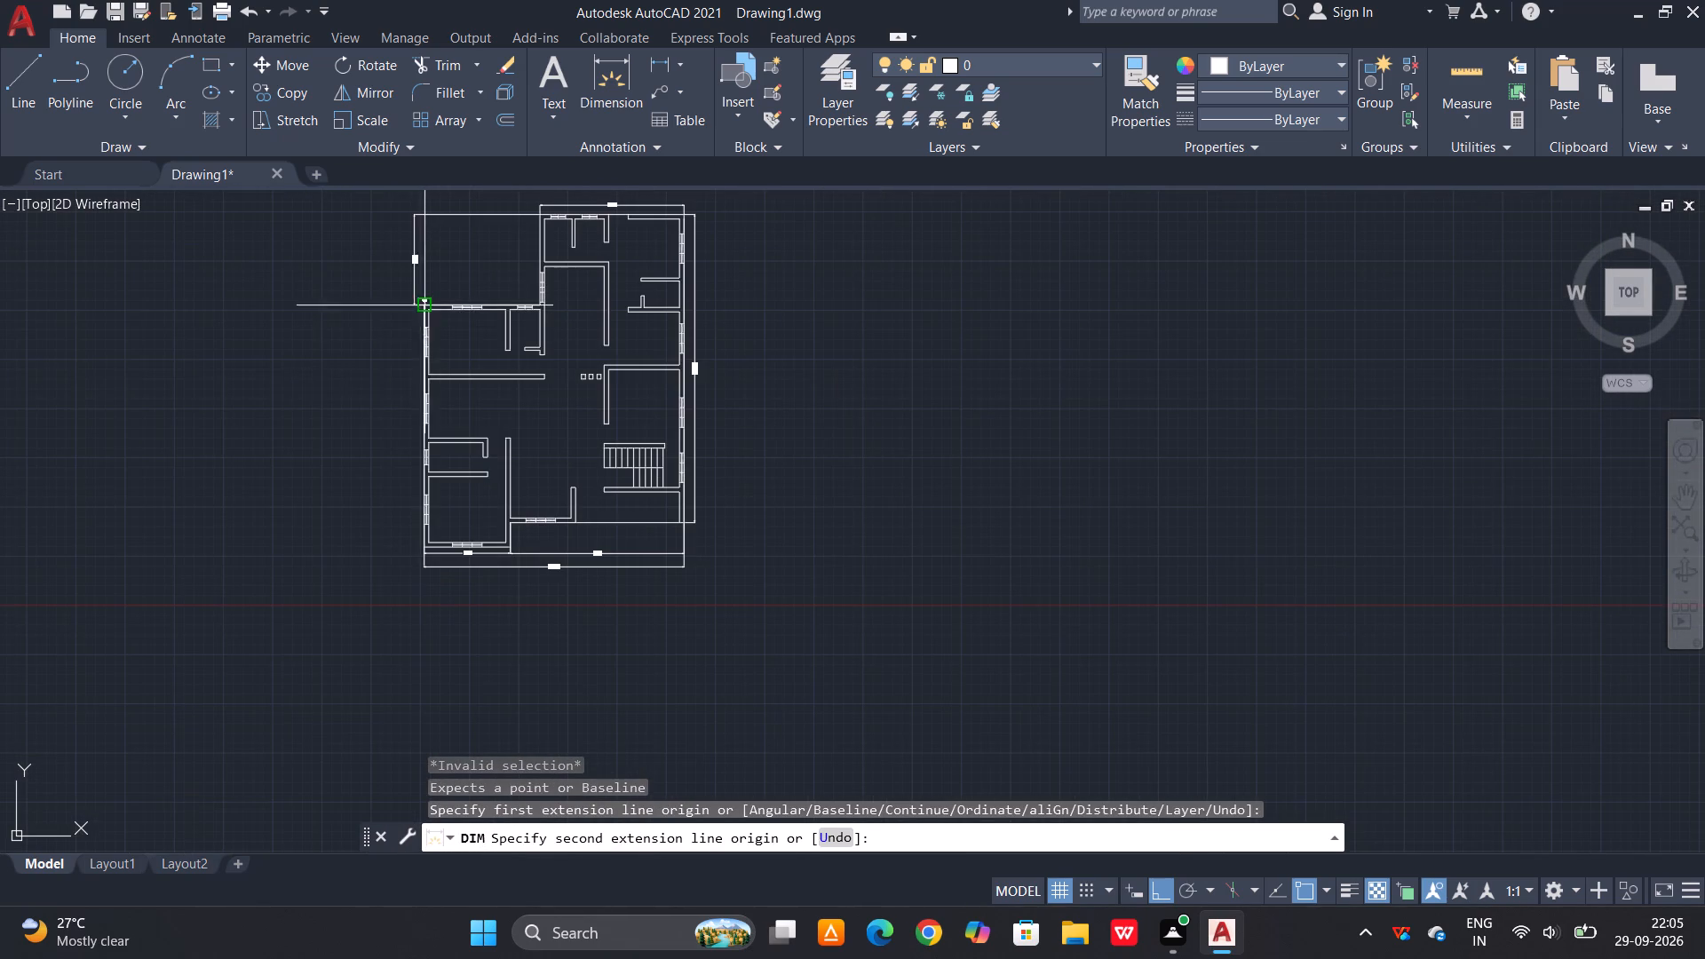
scroll(418, 511, up, 5)
scroll(502, 443, down, 4)
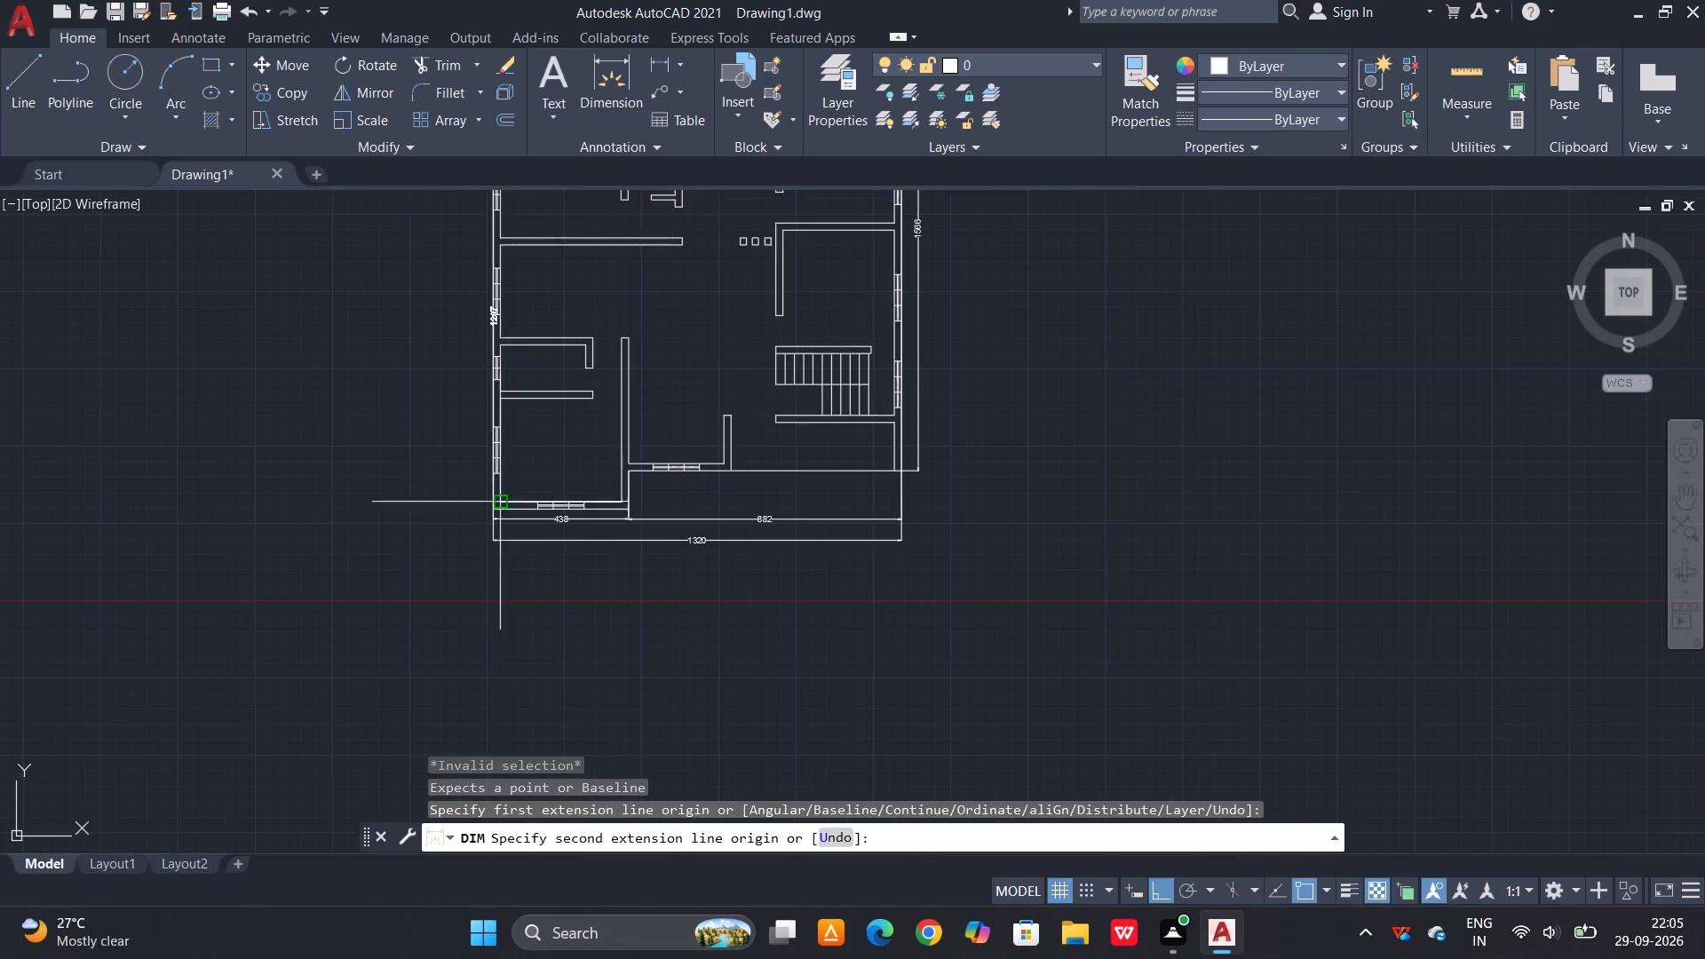
scroll(489, 513, up, 4)
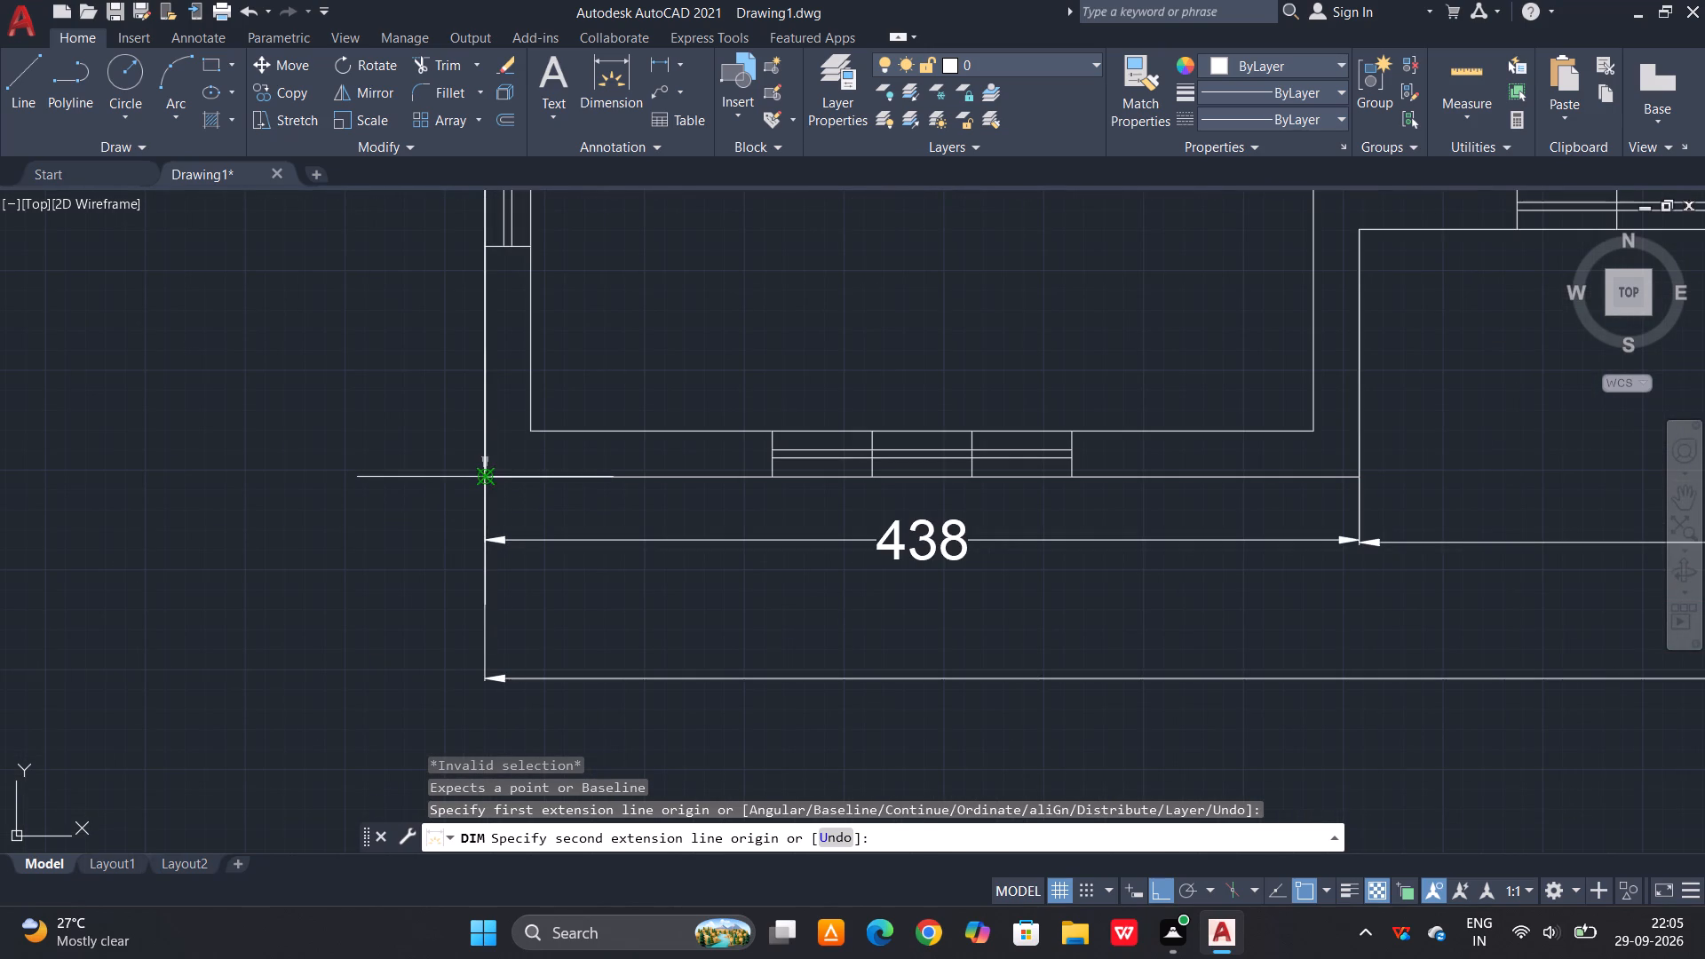
click(486, 481)
scroll(473, 498, down, 5)
middle_drag(449, 423, 441, 584)
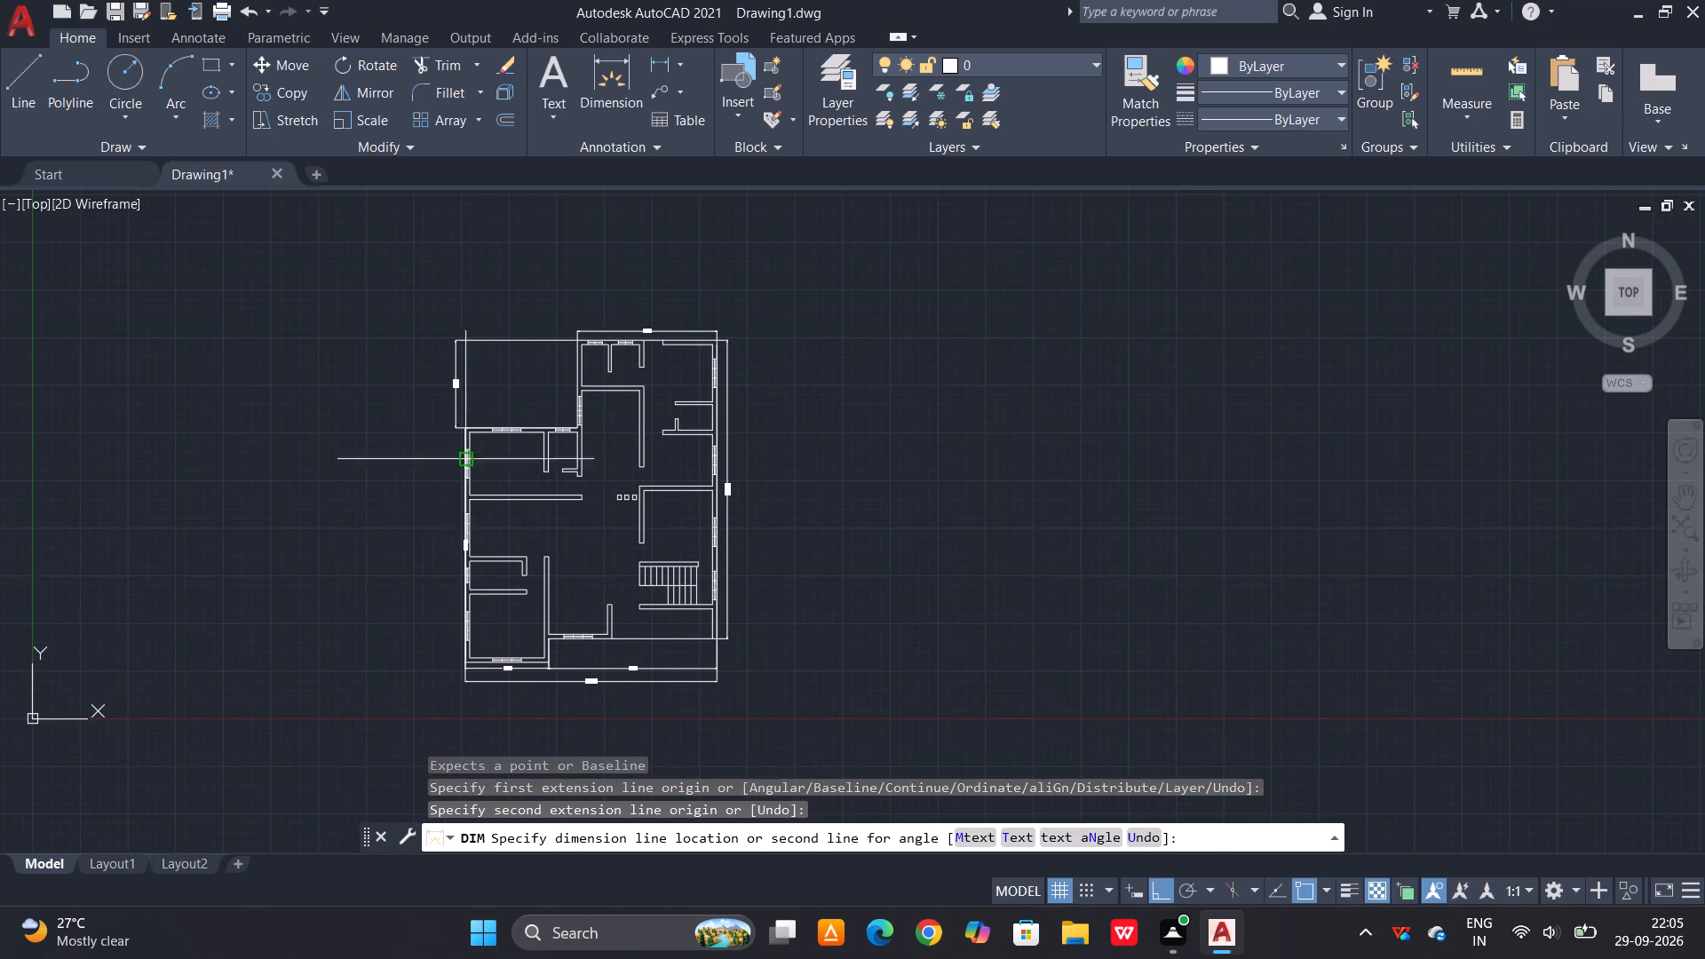
scroll(457, 408, up, 7)
scroll(461, 480, up, 3)
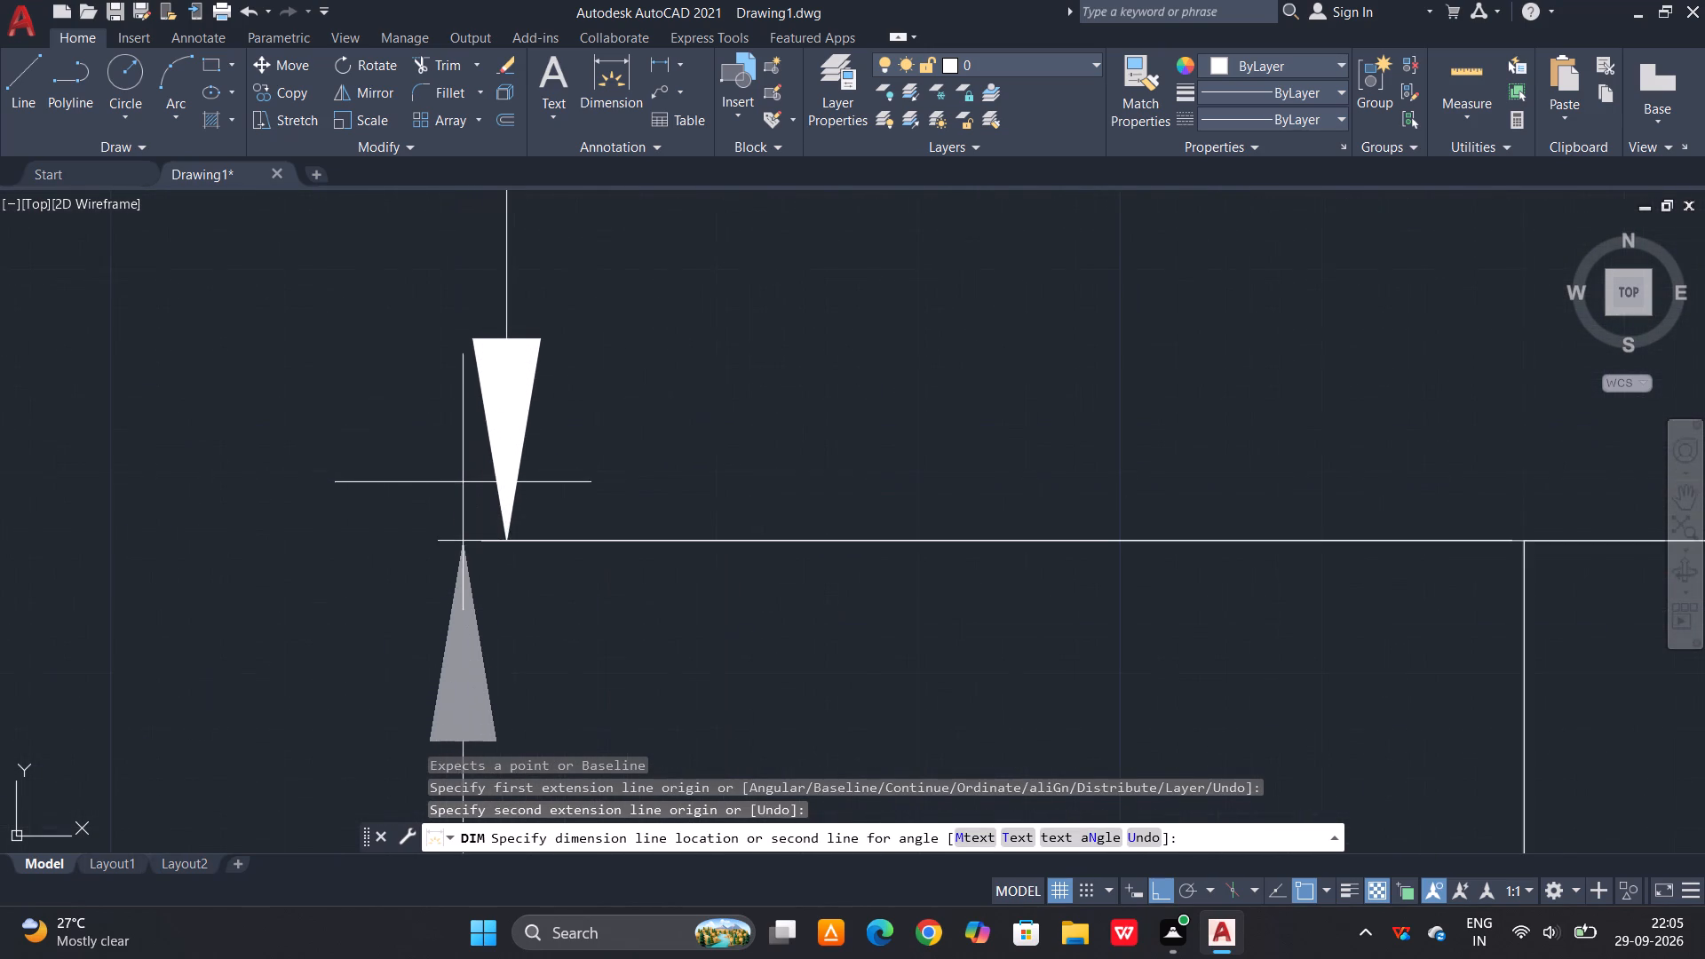
click(507, 535)
scroll(538, 218, down, 4)
scroll(538, 307, down, 6)
middle_drag(530, 437, 679, 37)
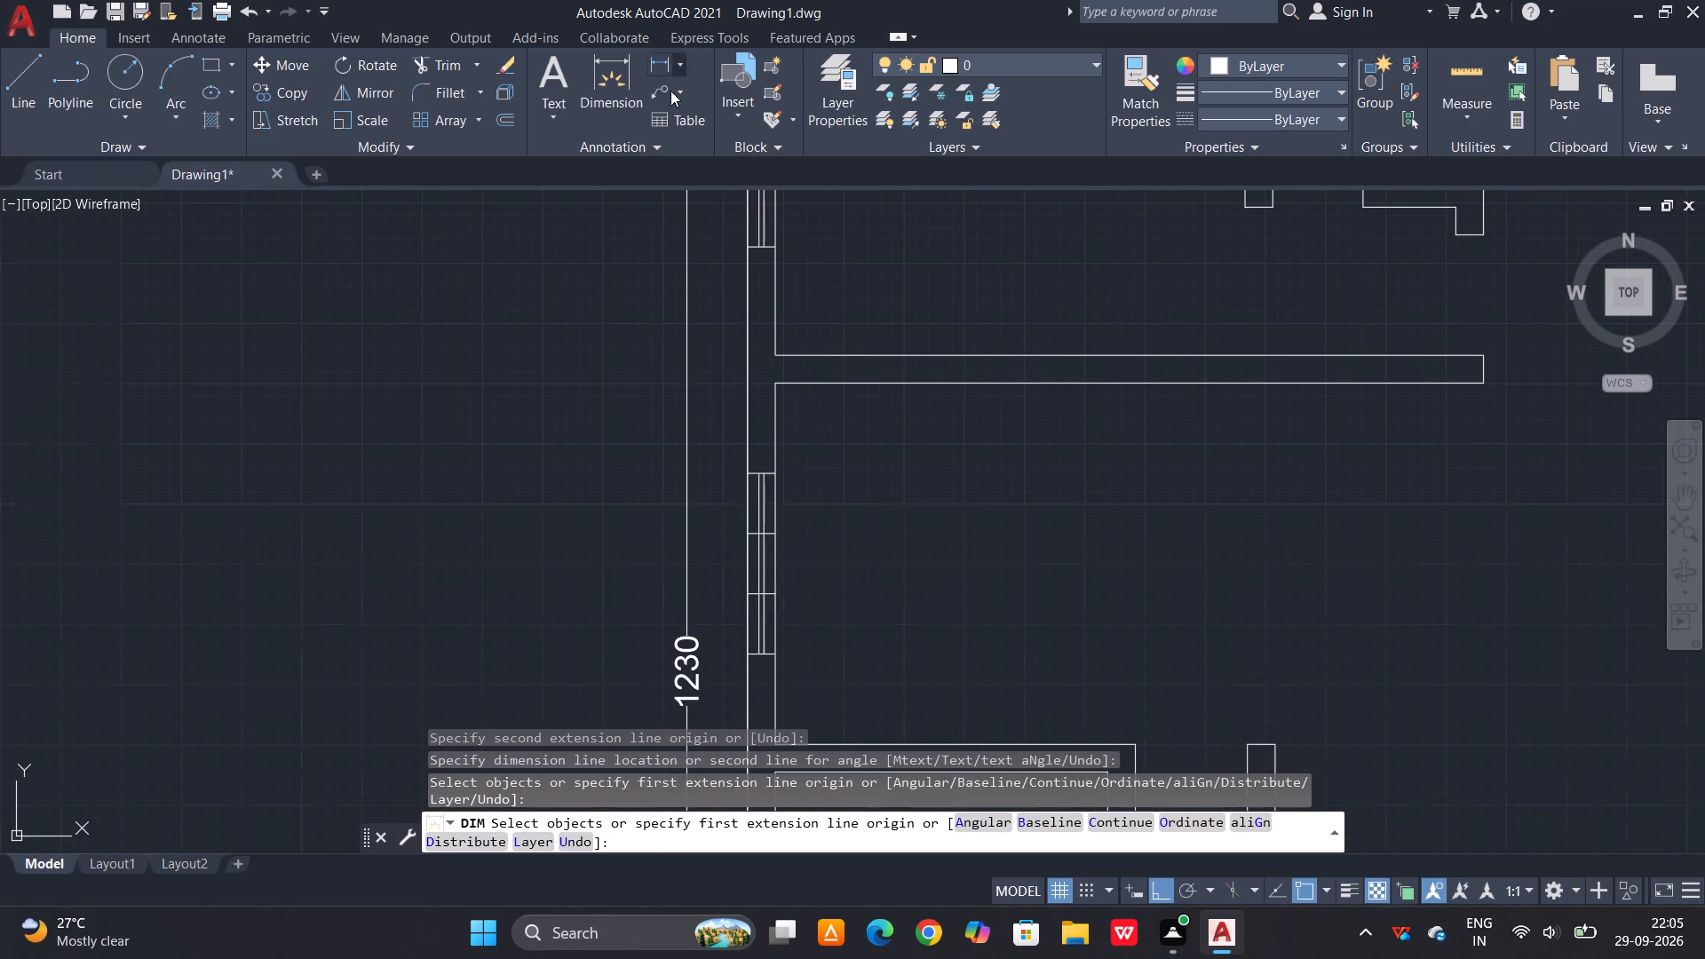
middle_drag(654, 218, 653, 91)
scroll(654, 87, down, 1)
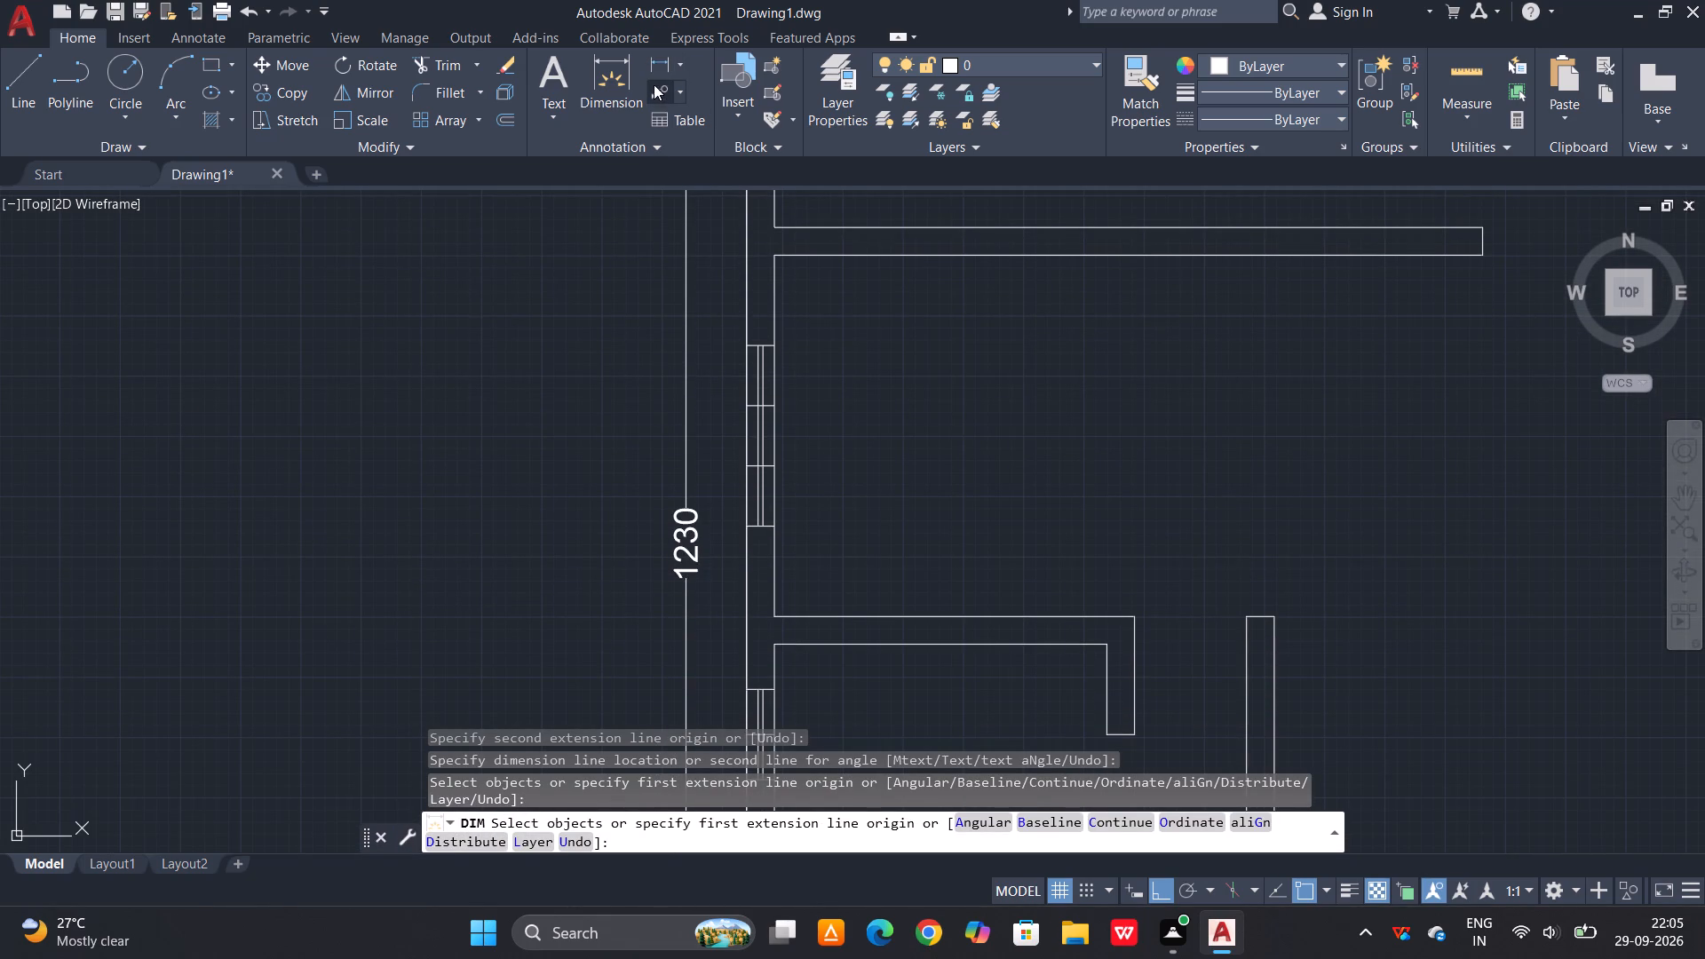
scroll(654, 84, down, 2)
scroll(768, 153, down, 9)
scroll(782, 244, down, 2)
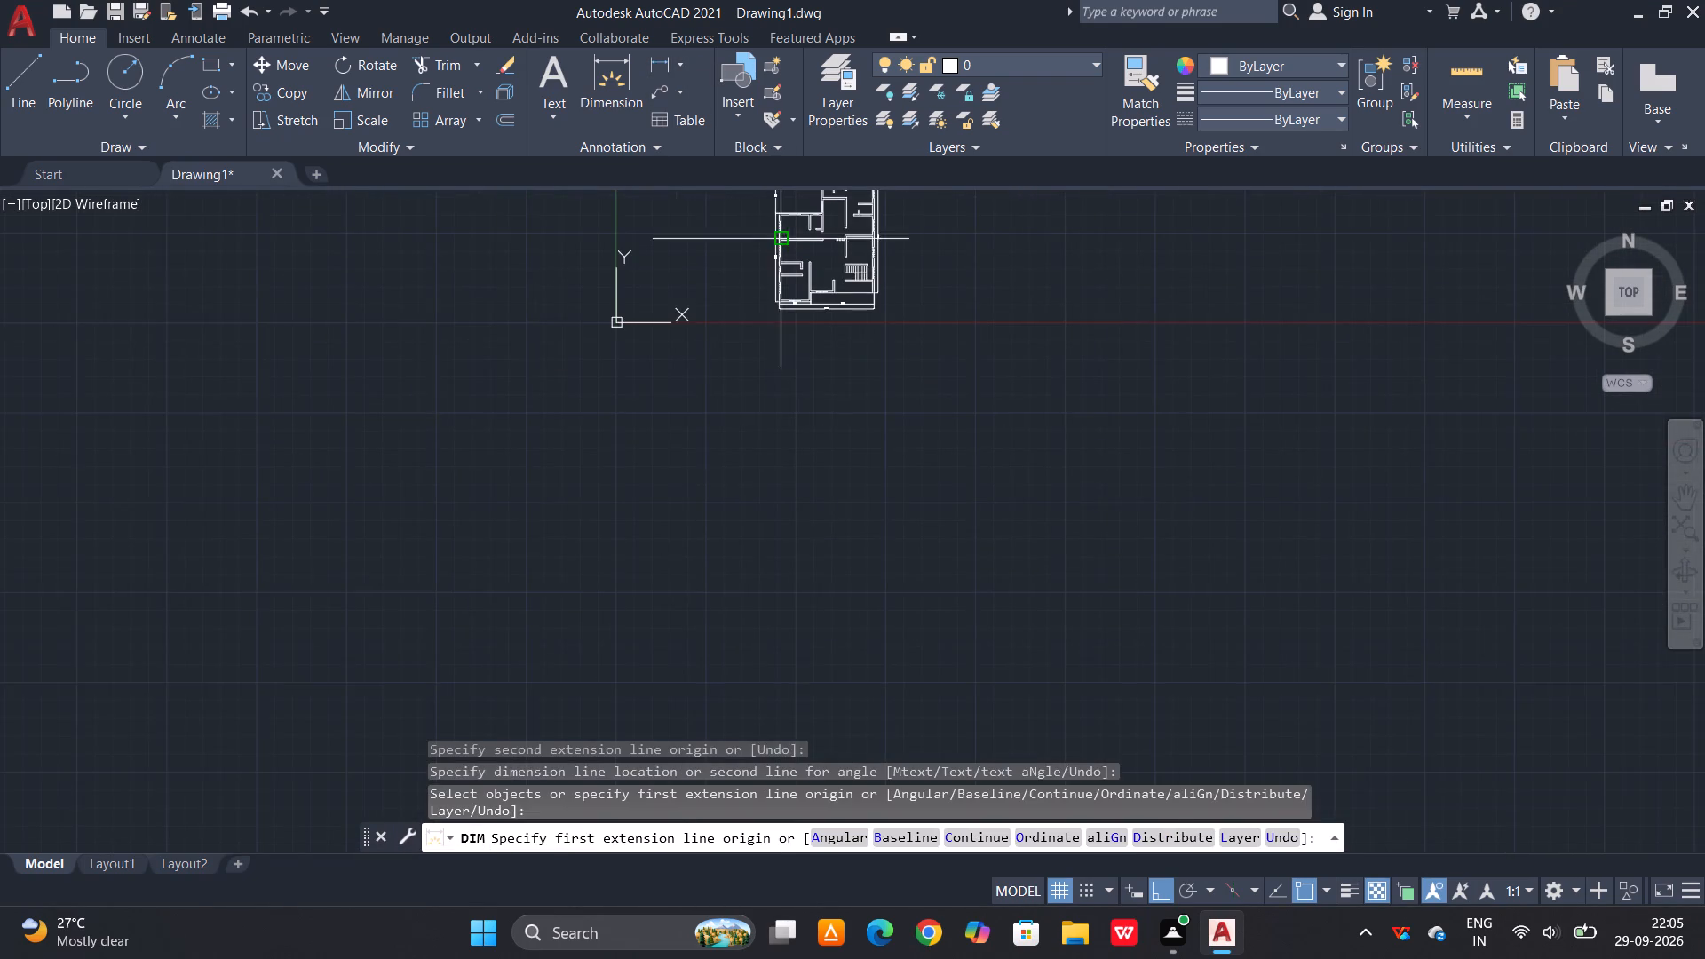
middle_drag(782, 235, 716, 383)
scroll(732, 349, up, 3)
key(Escape)
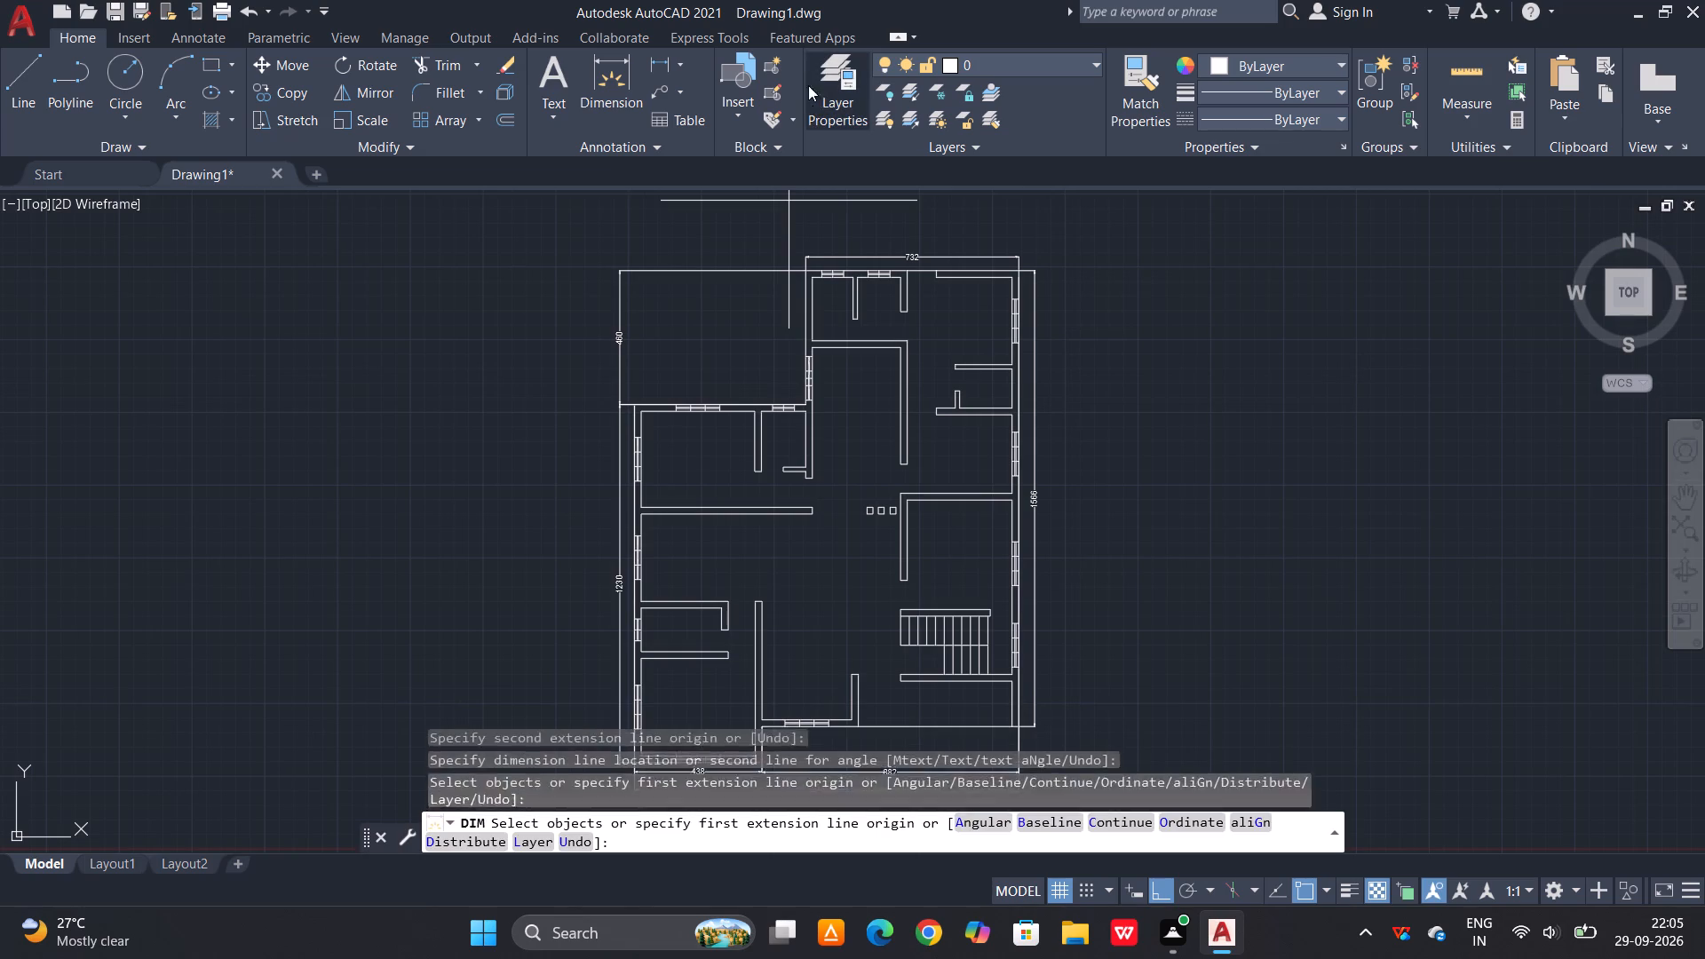
Open the block libraries to show the contents of toilet_all_views.dwg.
click(737, 120)
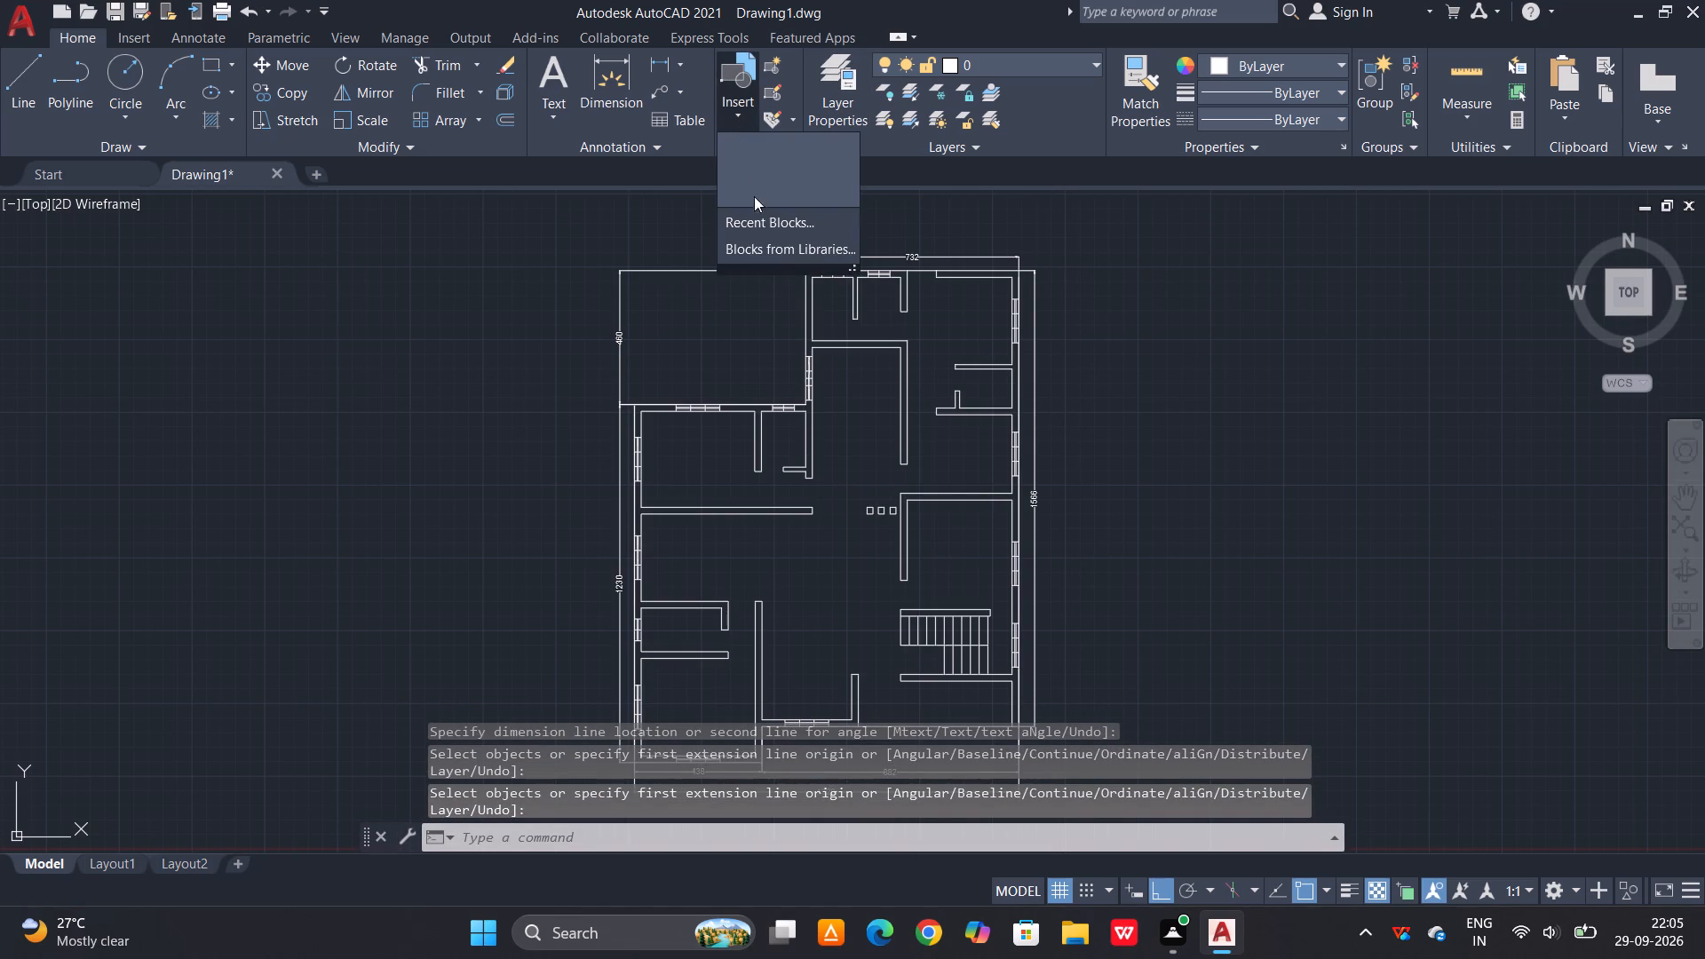
click(767, 253)
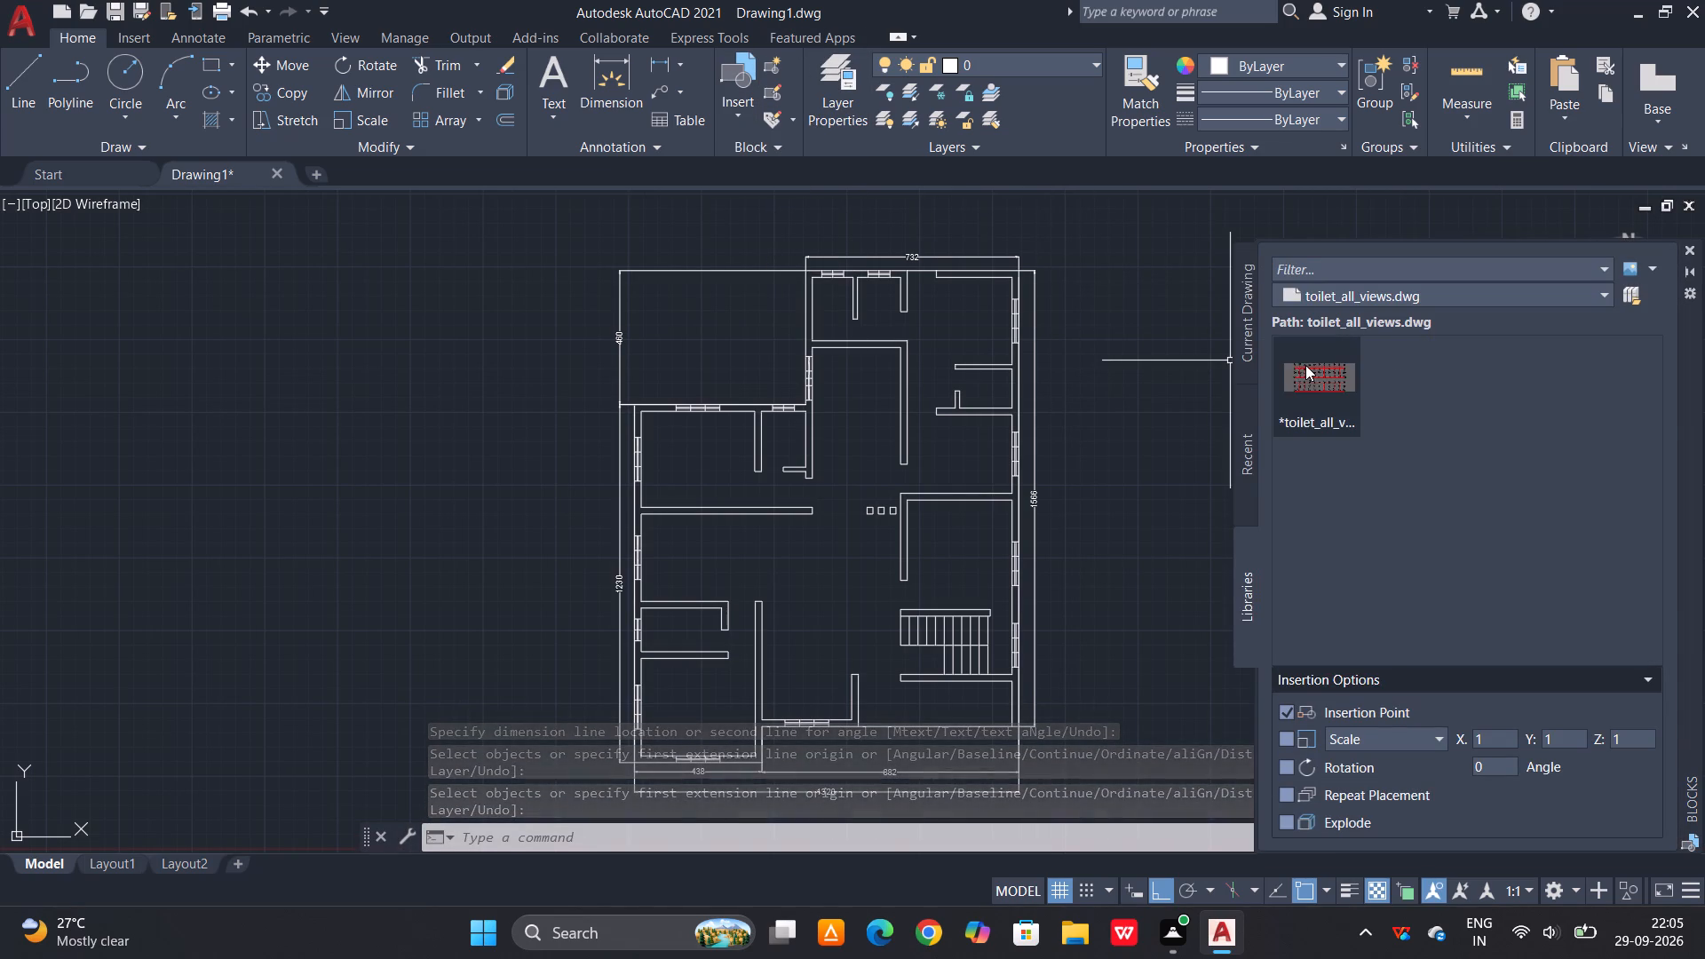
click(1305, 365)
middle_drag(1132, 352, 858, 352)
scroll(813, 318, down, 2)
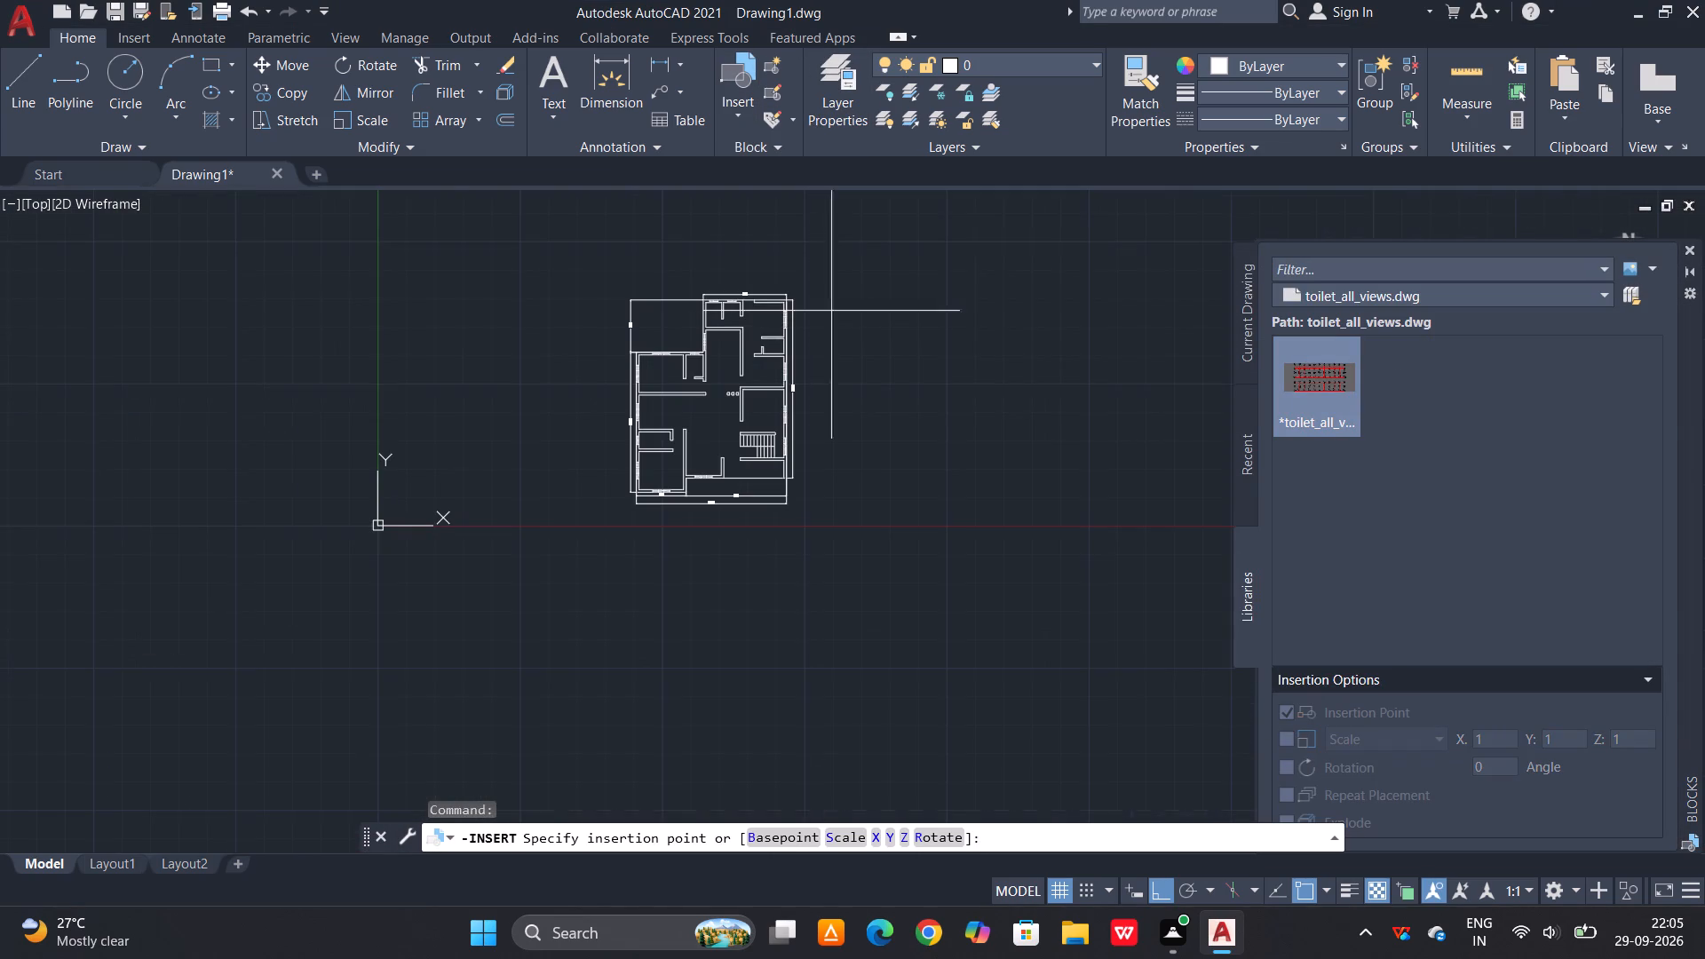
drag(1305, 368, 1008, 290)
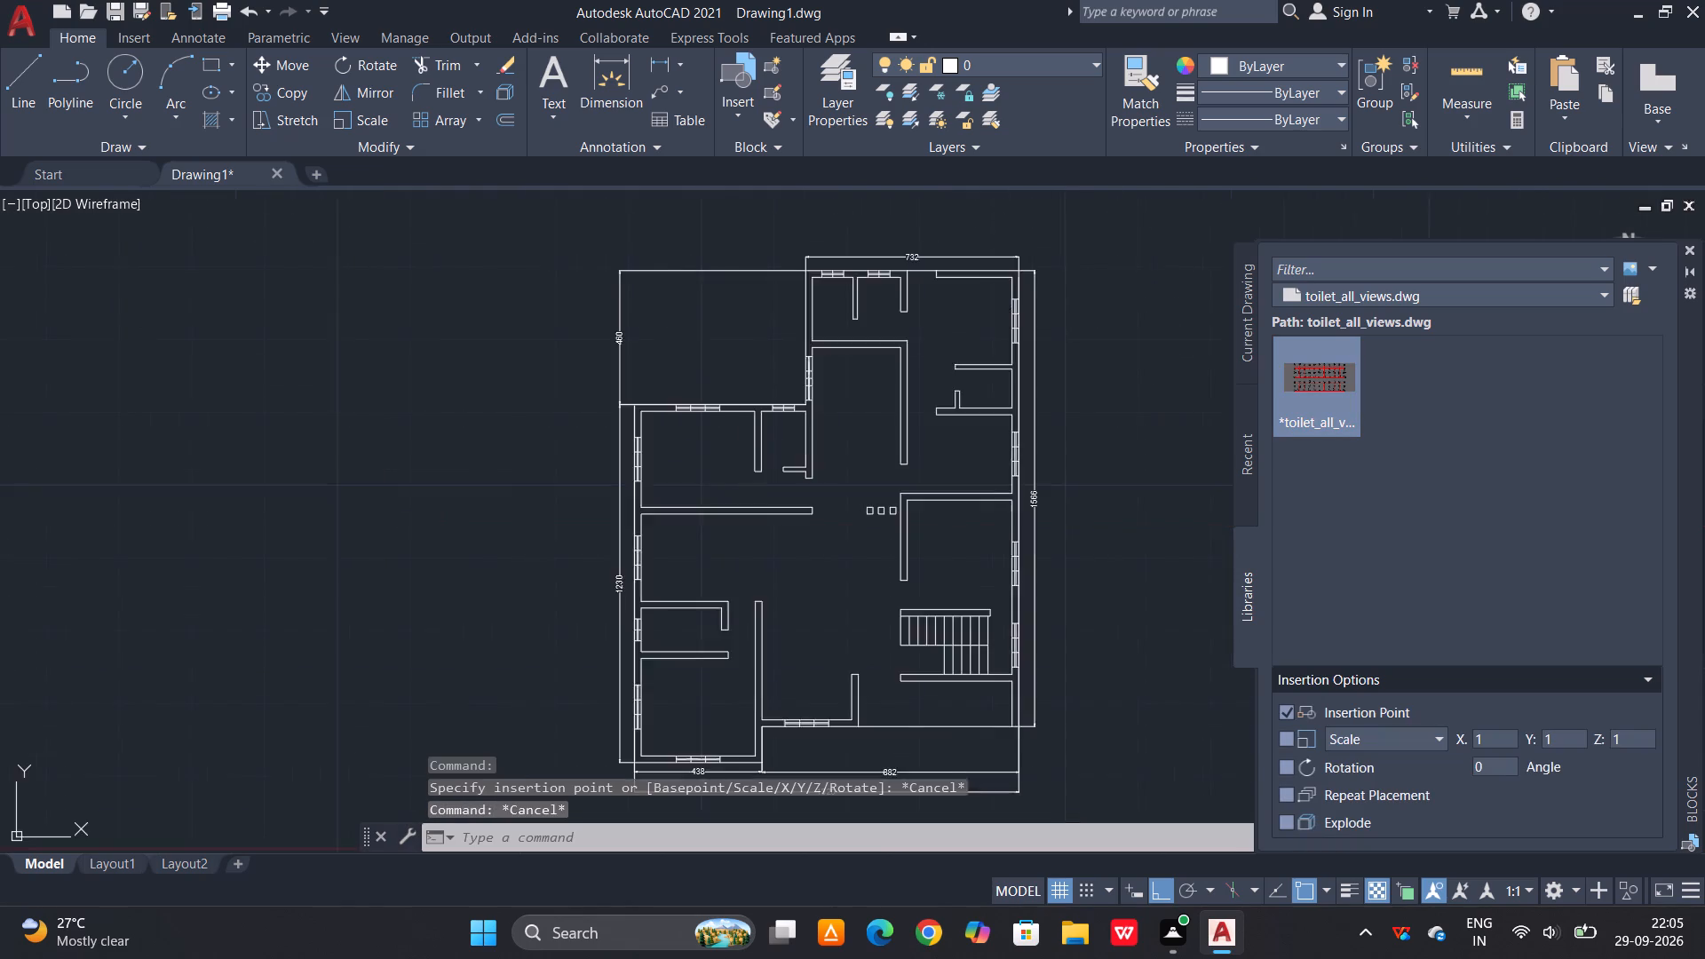
Insert the toilet_all_views block from the library into the empty area above the floor plan.
scroll(1006, 322, down, 1)
middle_drag(988, 386, 959, 519)
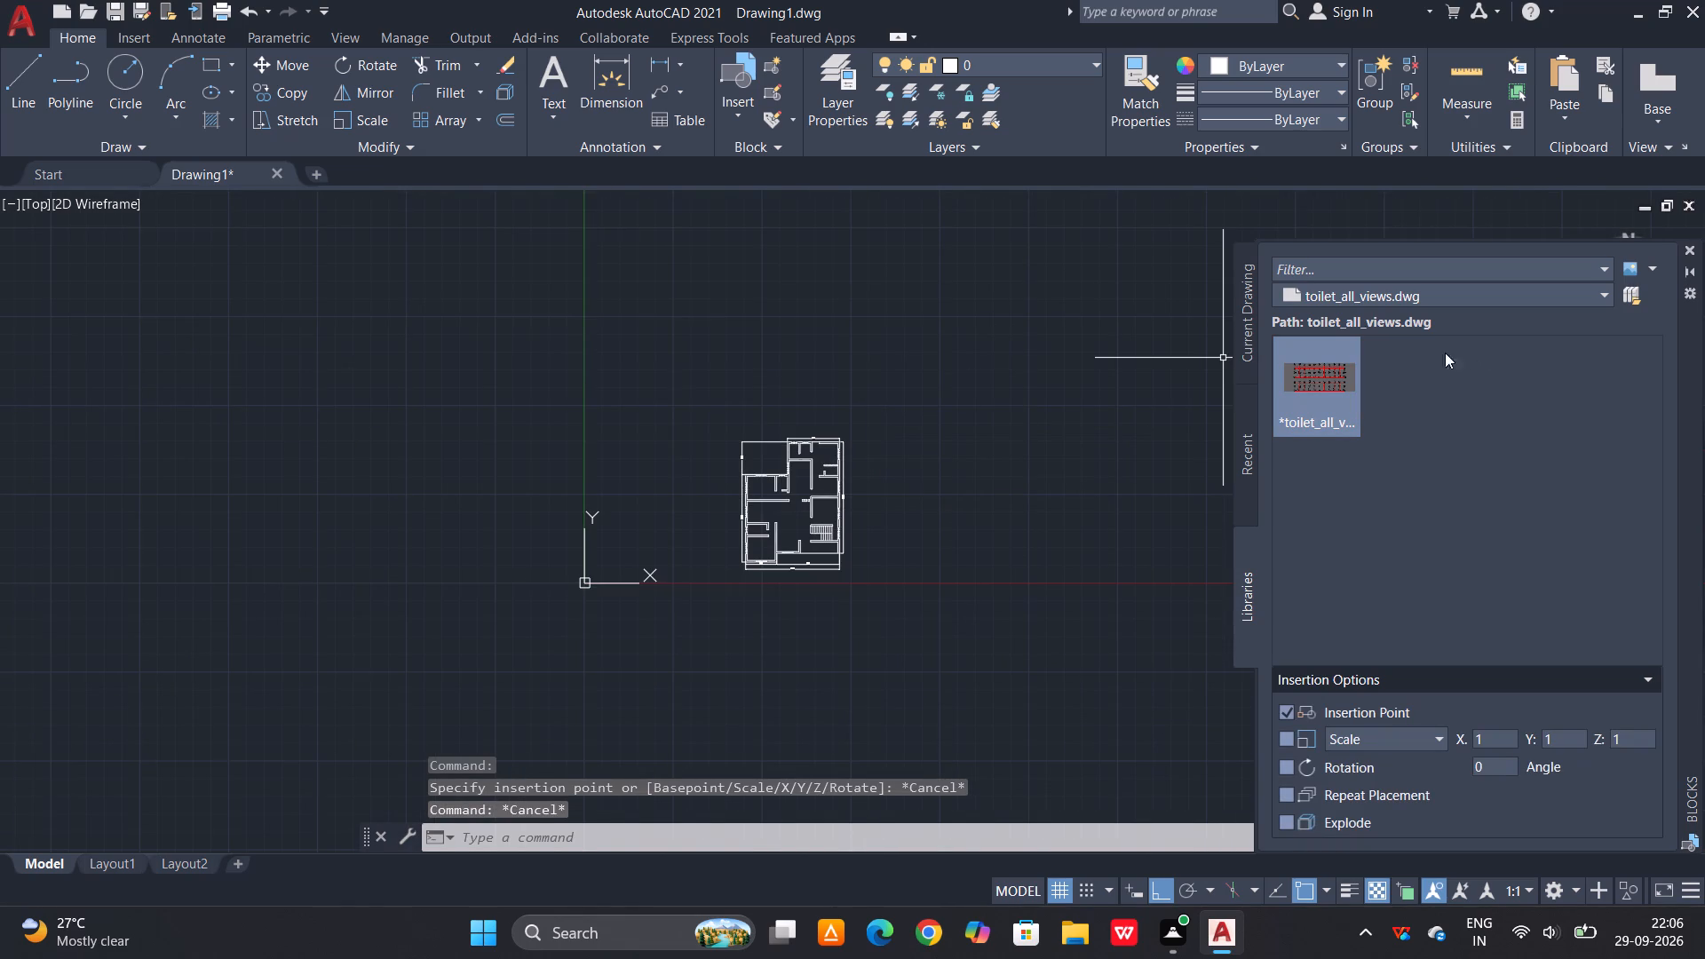
drag(1312, 376, 936, 271)
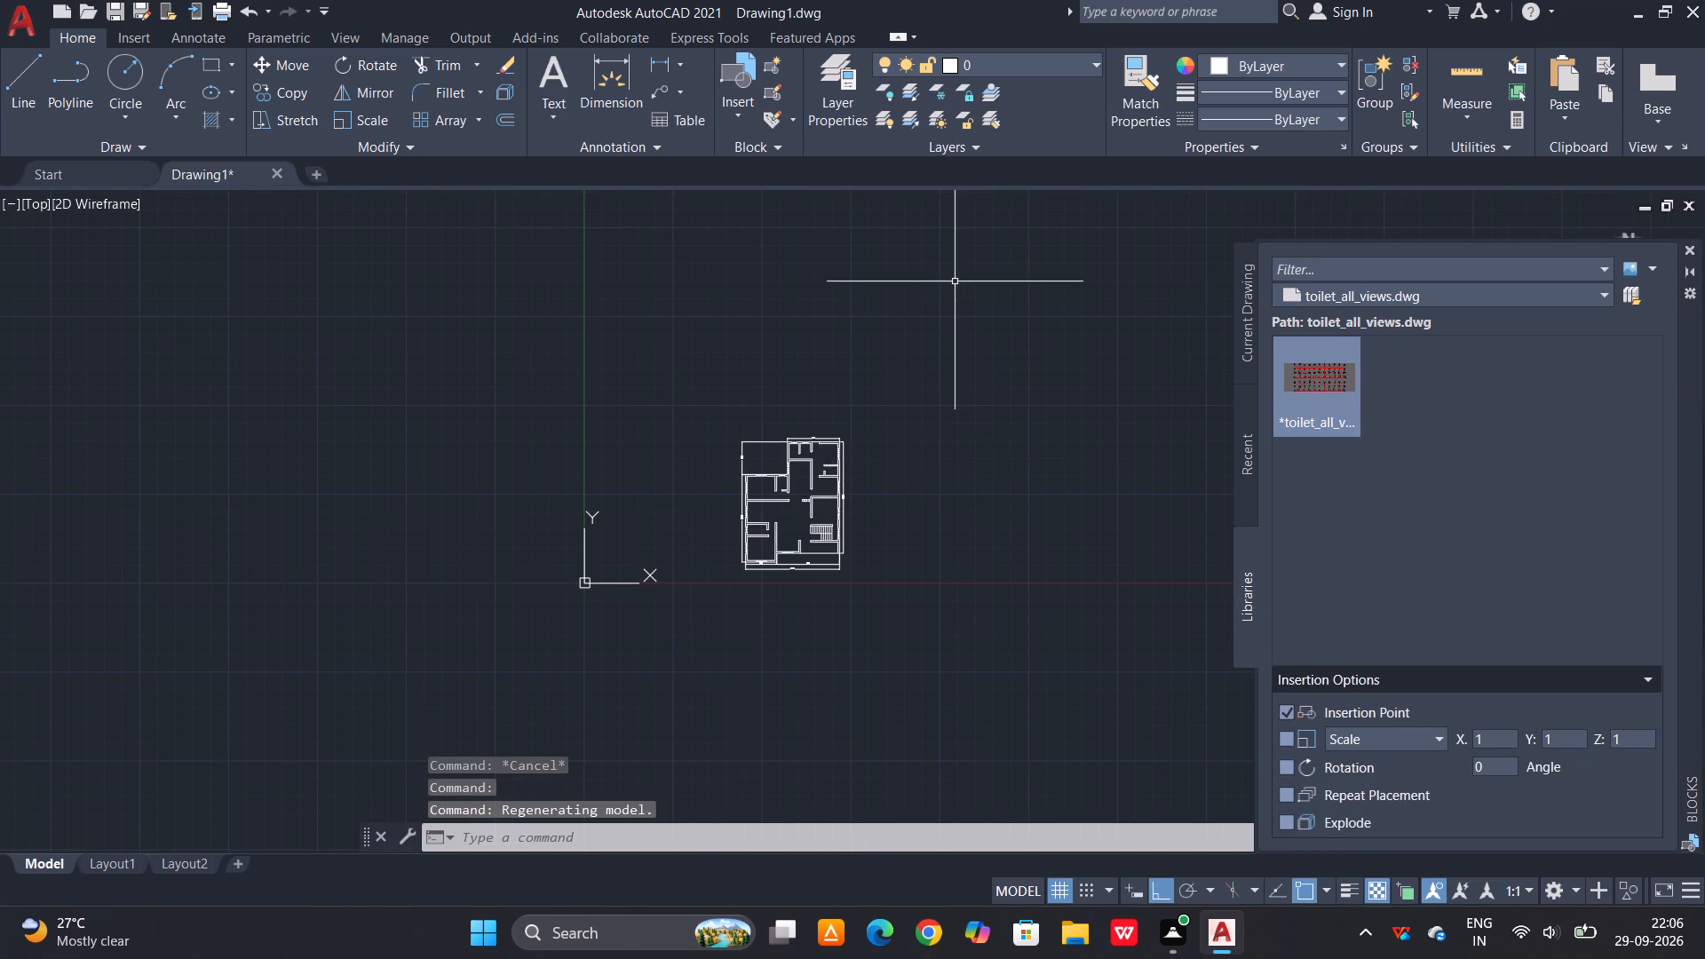
Explode the inserted toilet_all_views block into separate objects.
scroll(950, 307, down, 3)
scroll(948, 253, up, 4)
scroll(992, 347, up, 4)
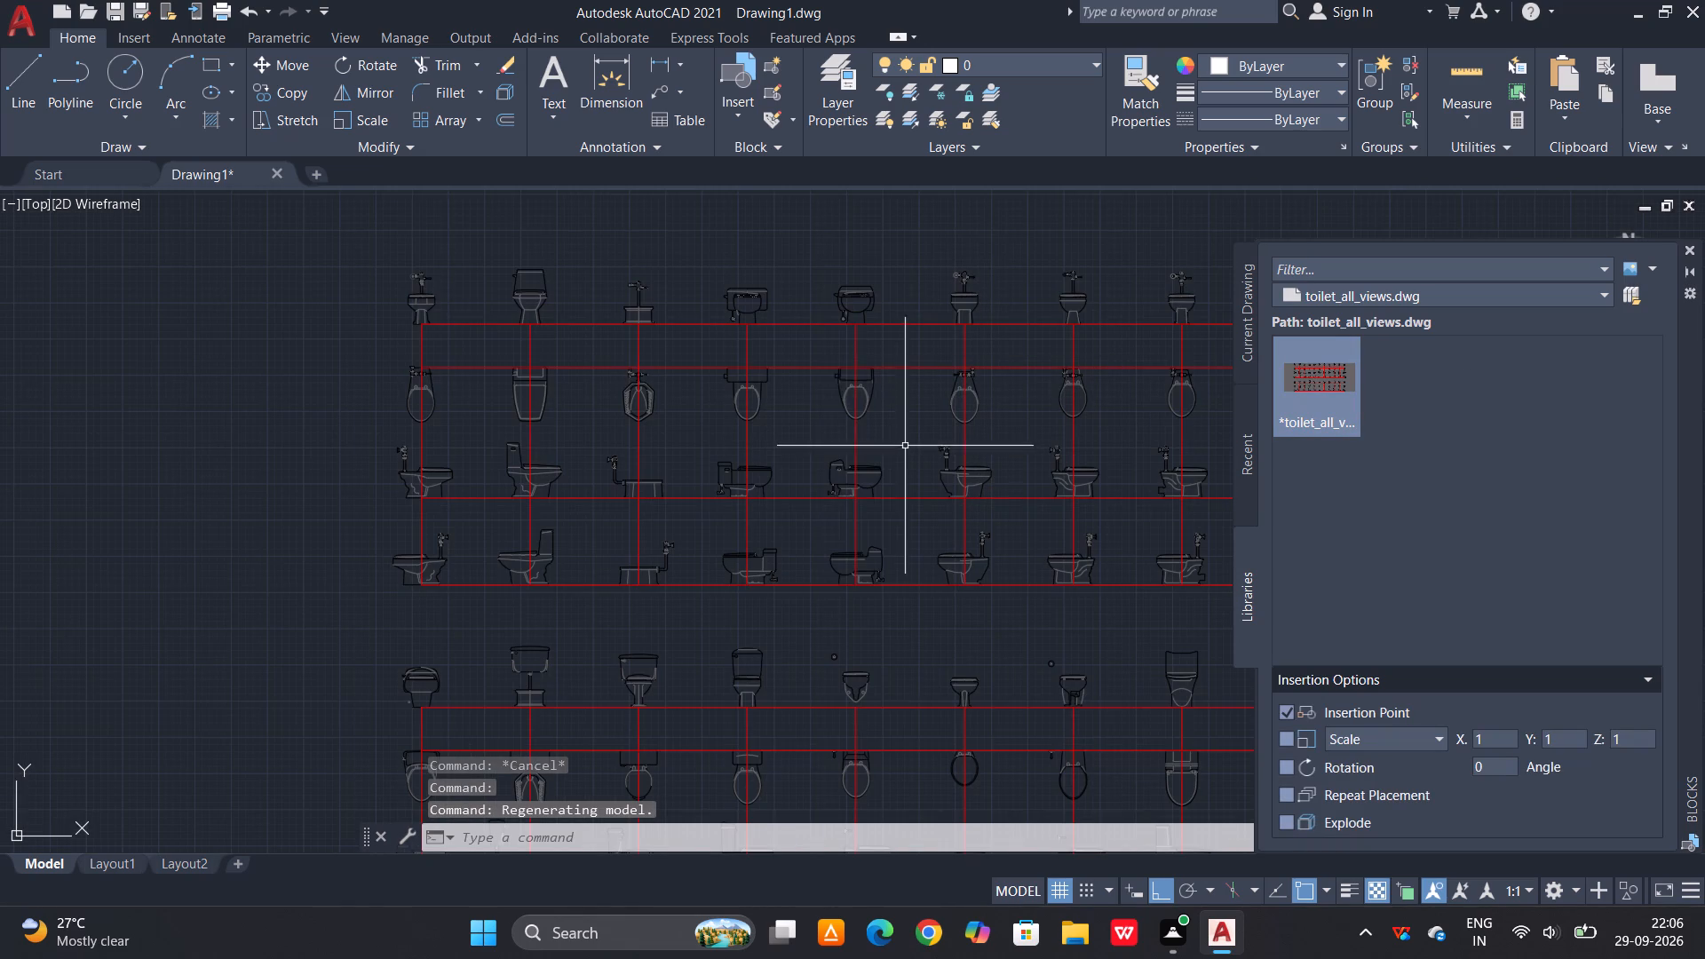
drag(826, 425, 802, 444)
click(691, 482)
key(x)
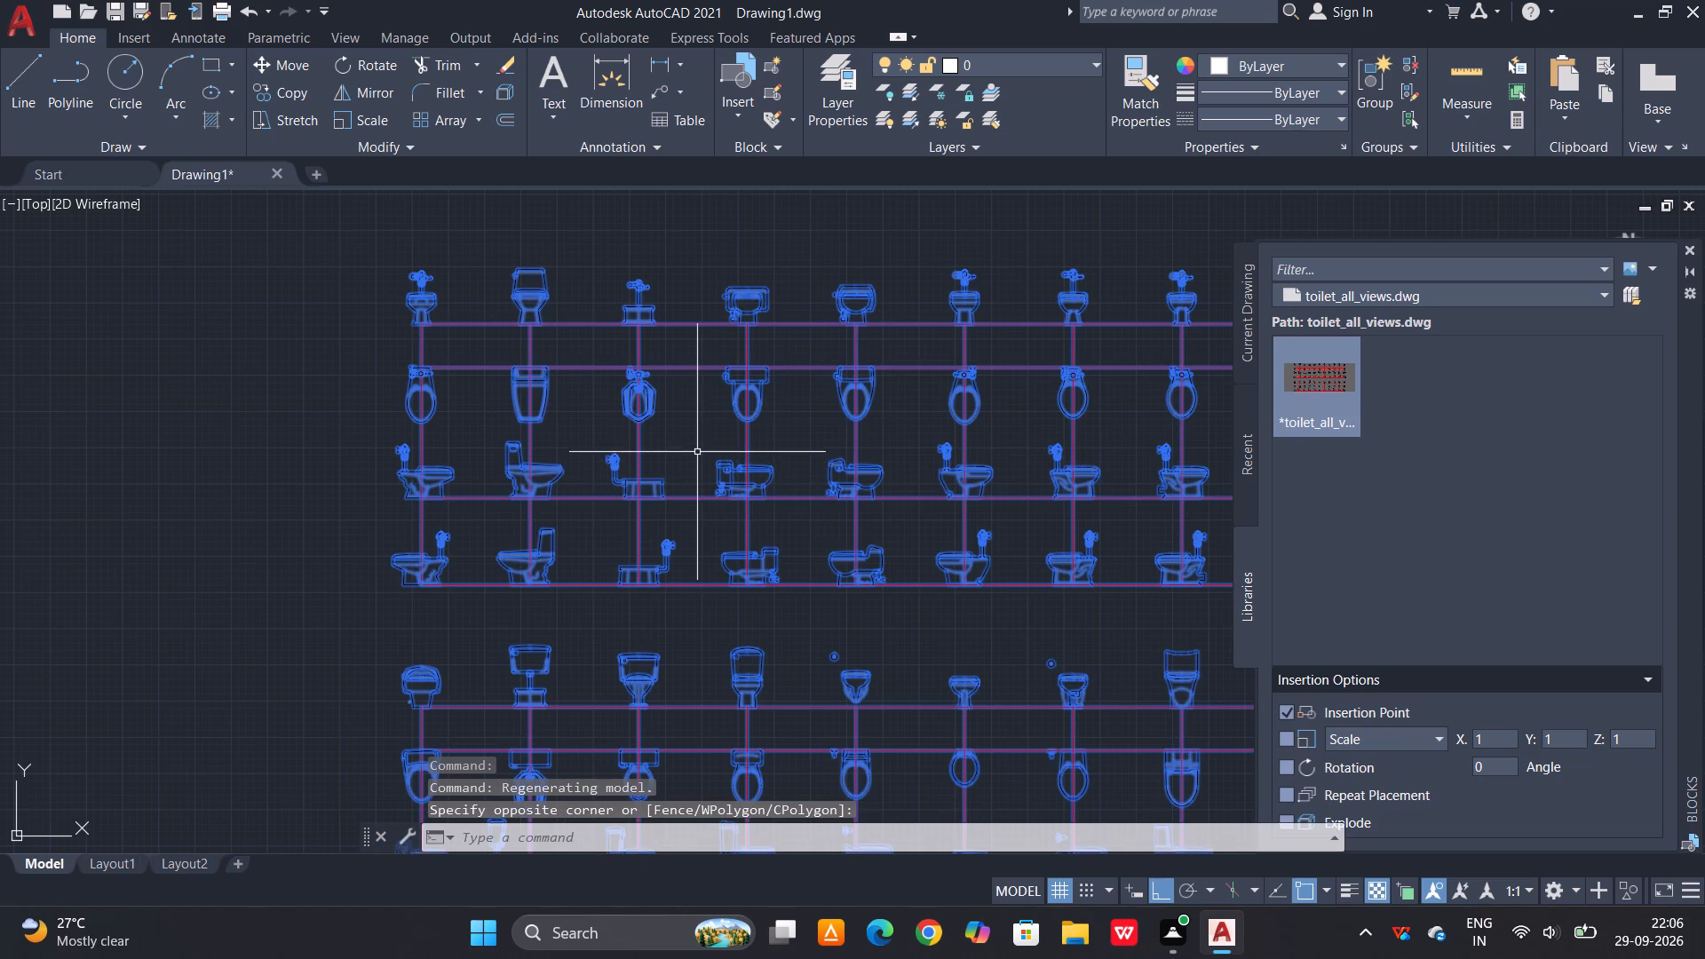
key(space)
Move the fourth plan-view toilet of the lower set, without its red guide lines, to just above the floor plan's 732 dimension, with Ortho off.
middle_drag(679, 479, 727, 352)
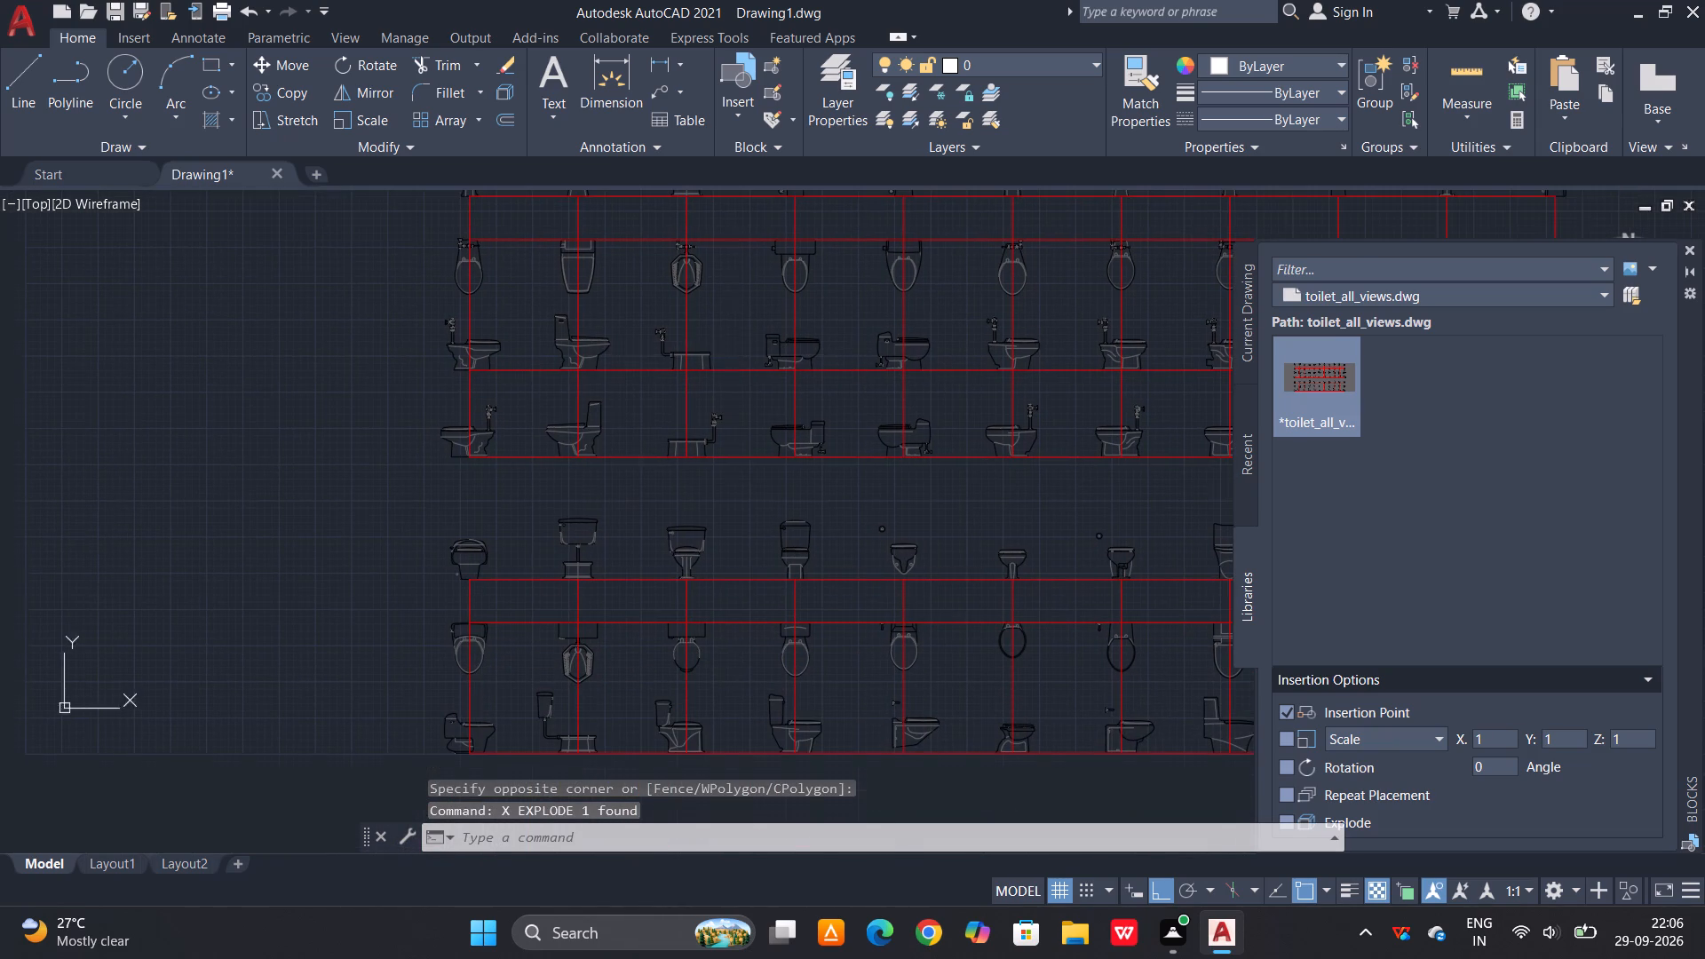
middle_drag(741, 605, 757, 452)
scroll(805, 488, up, 4)
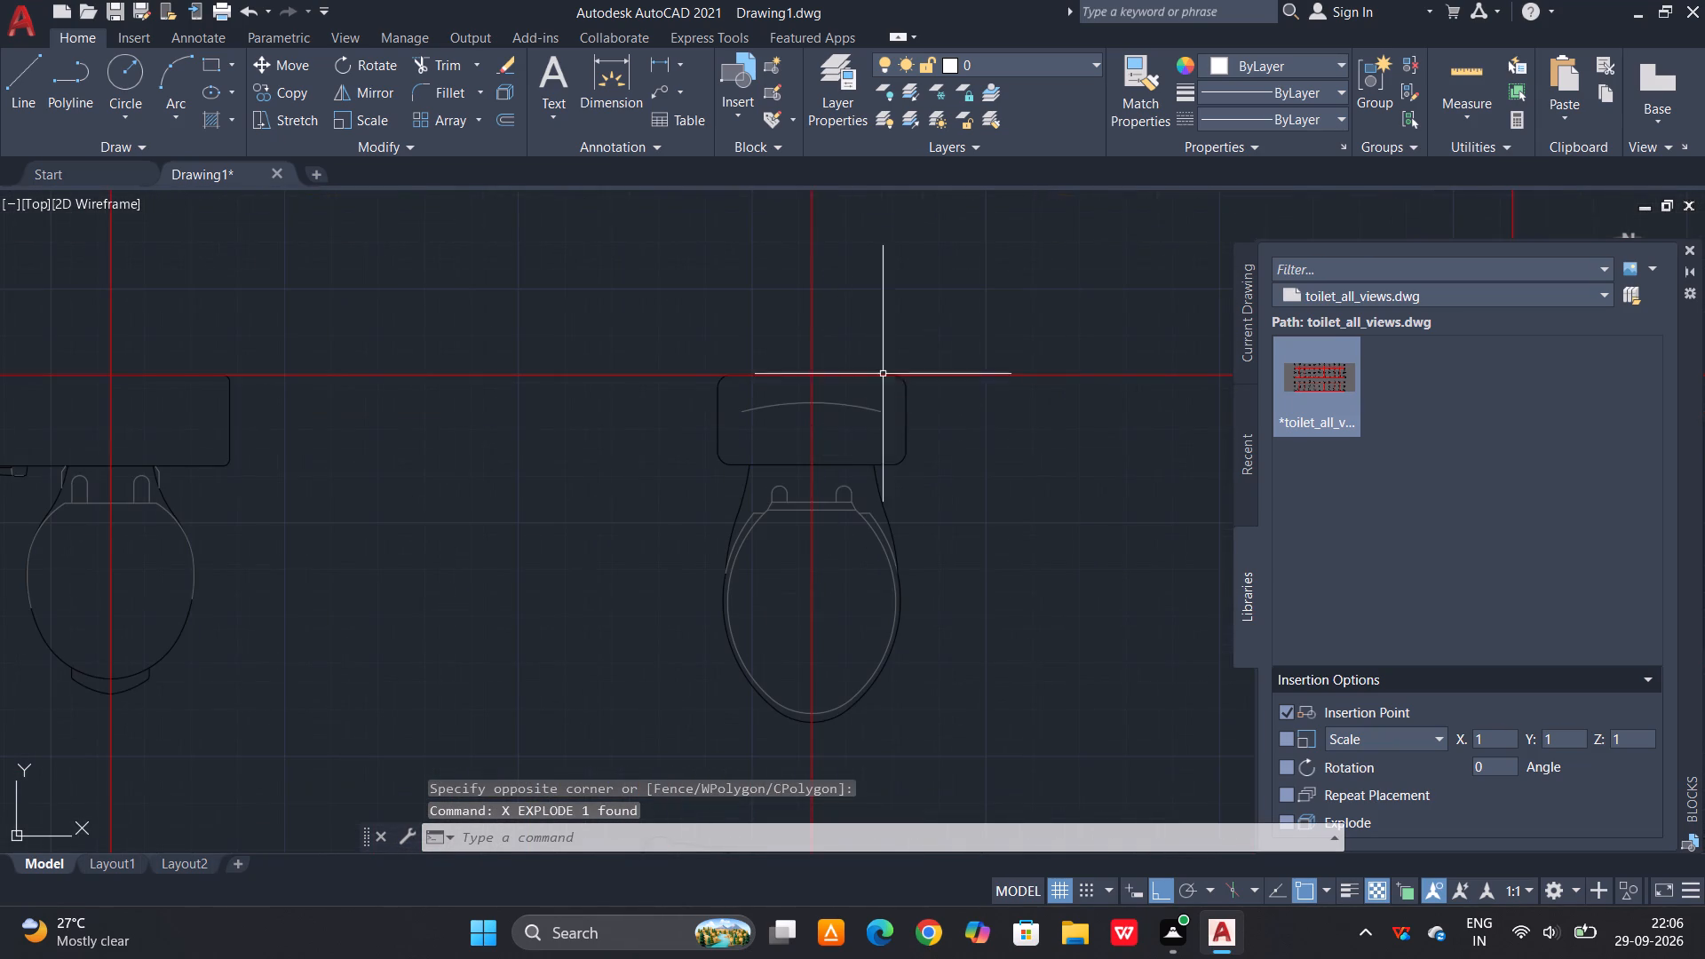
drag(956, 322, 949, 333)
scroll(740, 491, down, 2)
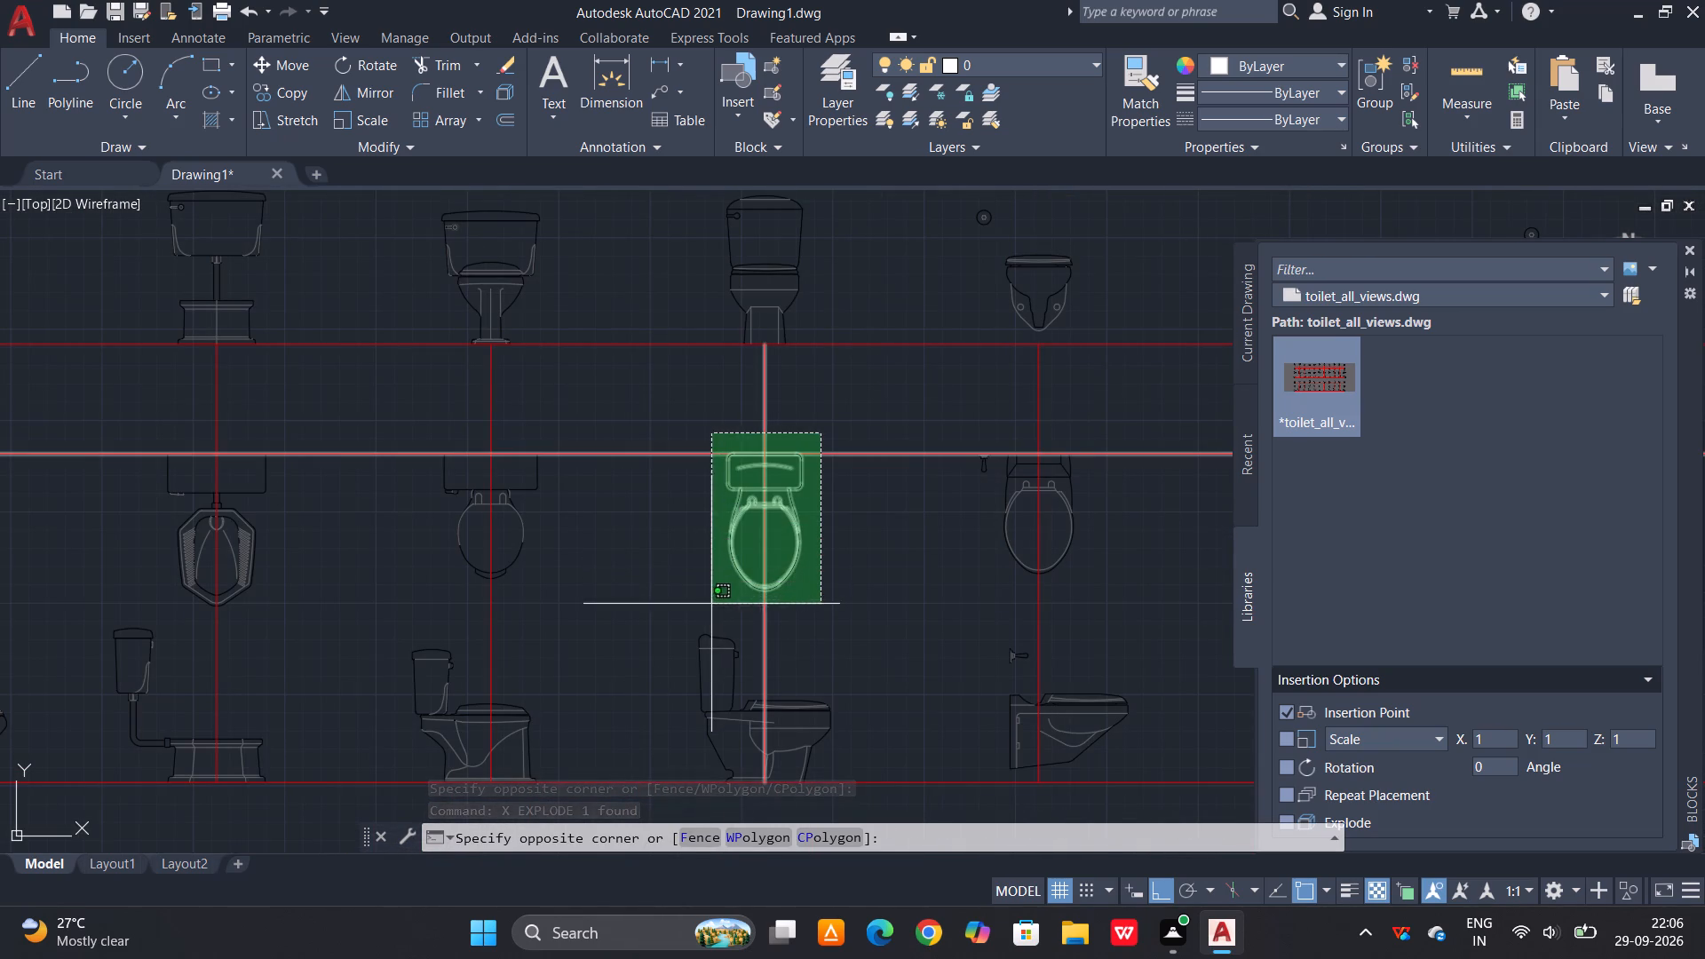
click(710, 604)
shift+click(822, 328)
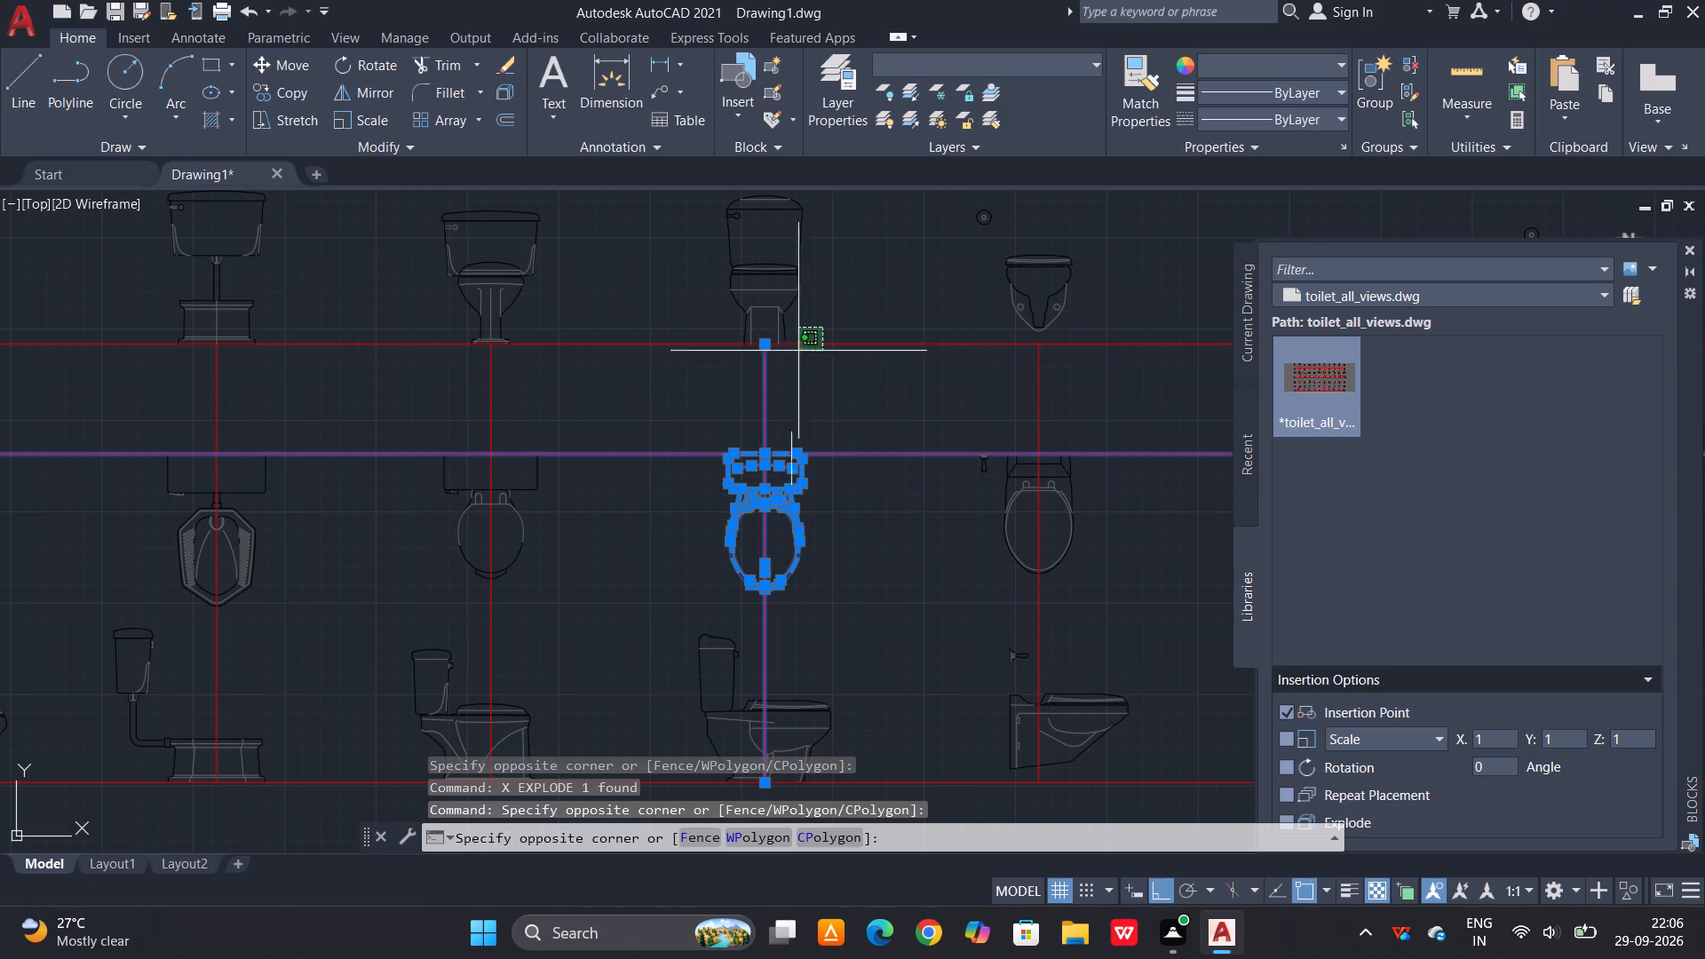
shift+click(741, 407)
shift+drag(889, 419, 879, 460)
shift+click(857, 499)
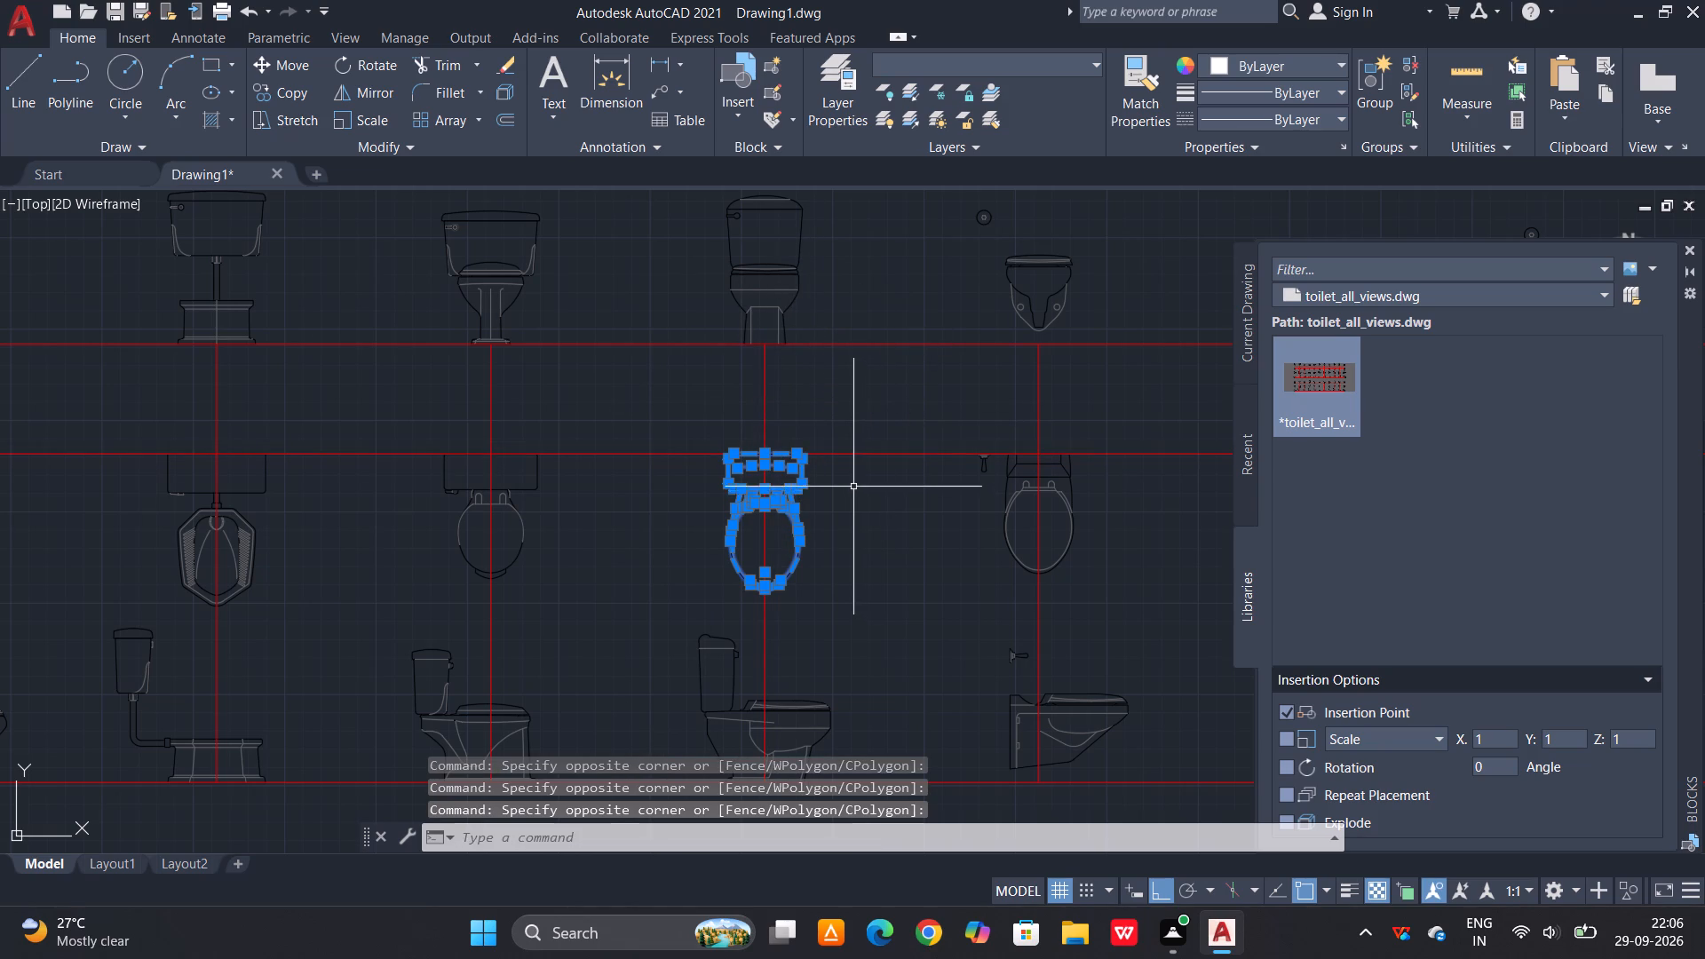
key(m)
key(space)
click(761, 457)
scroll(805, 389, down, 1)
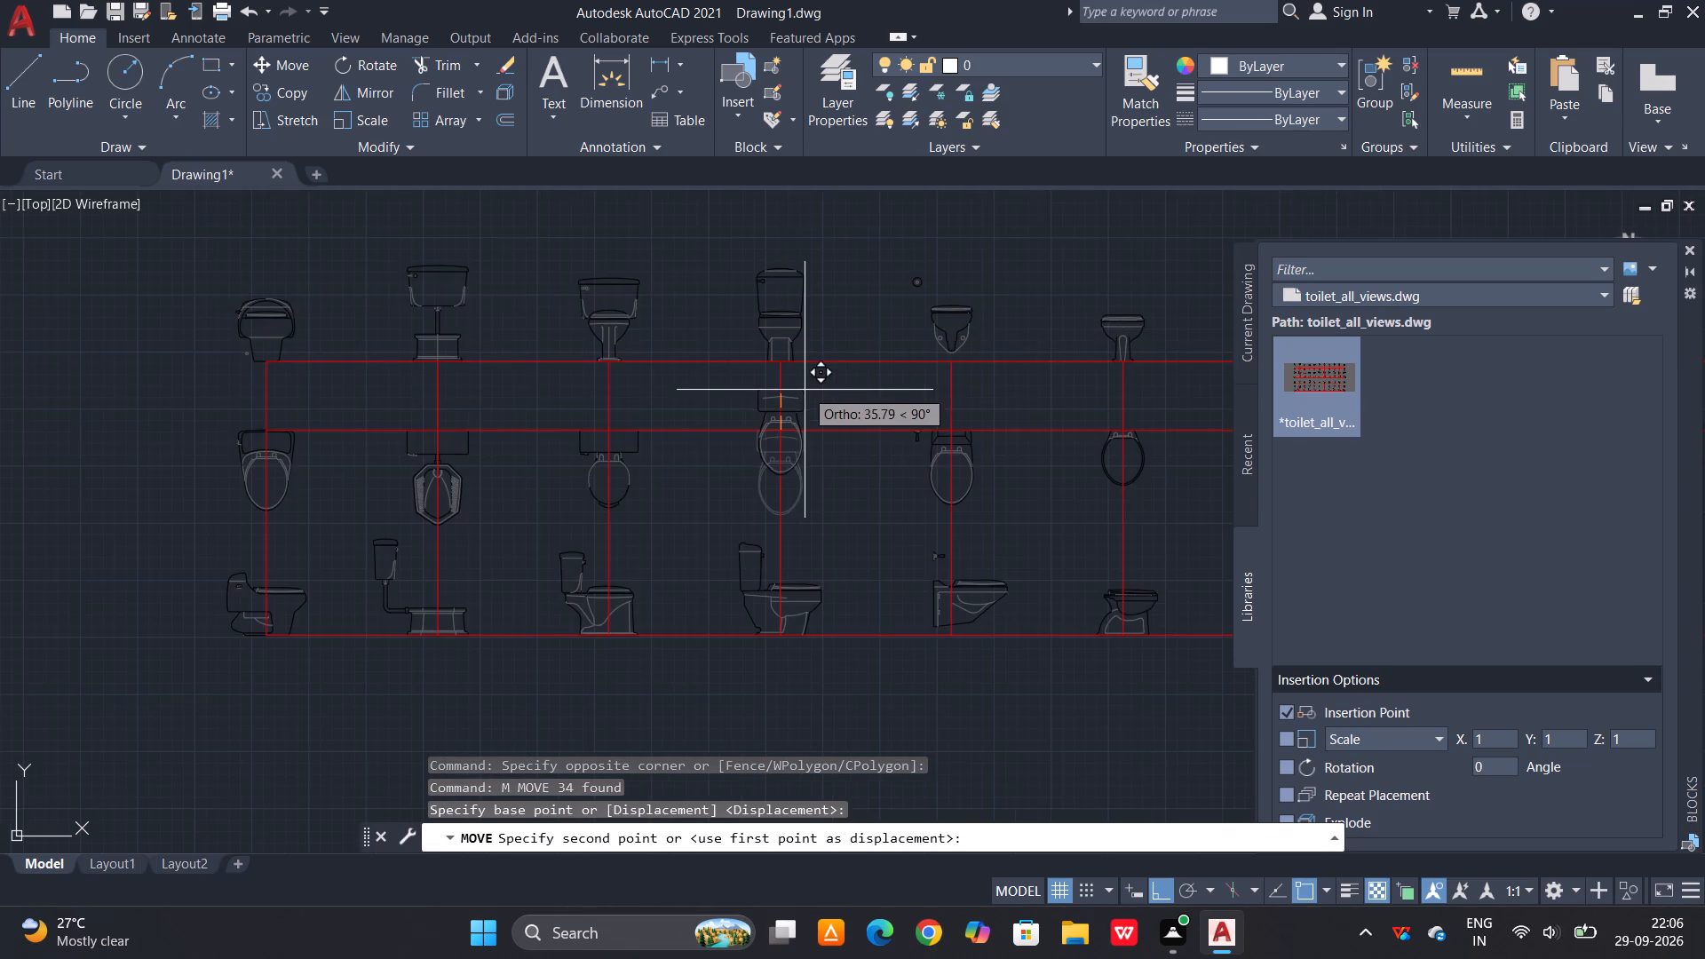
scroll(797, 395, down, 4)
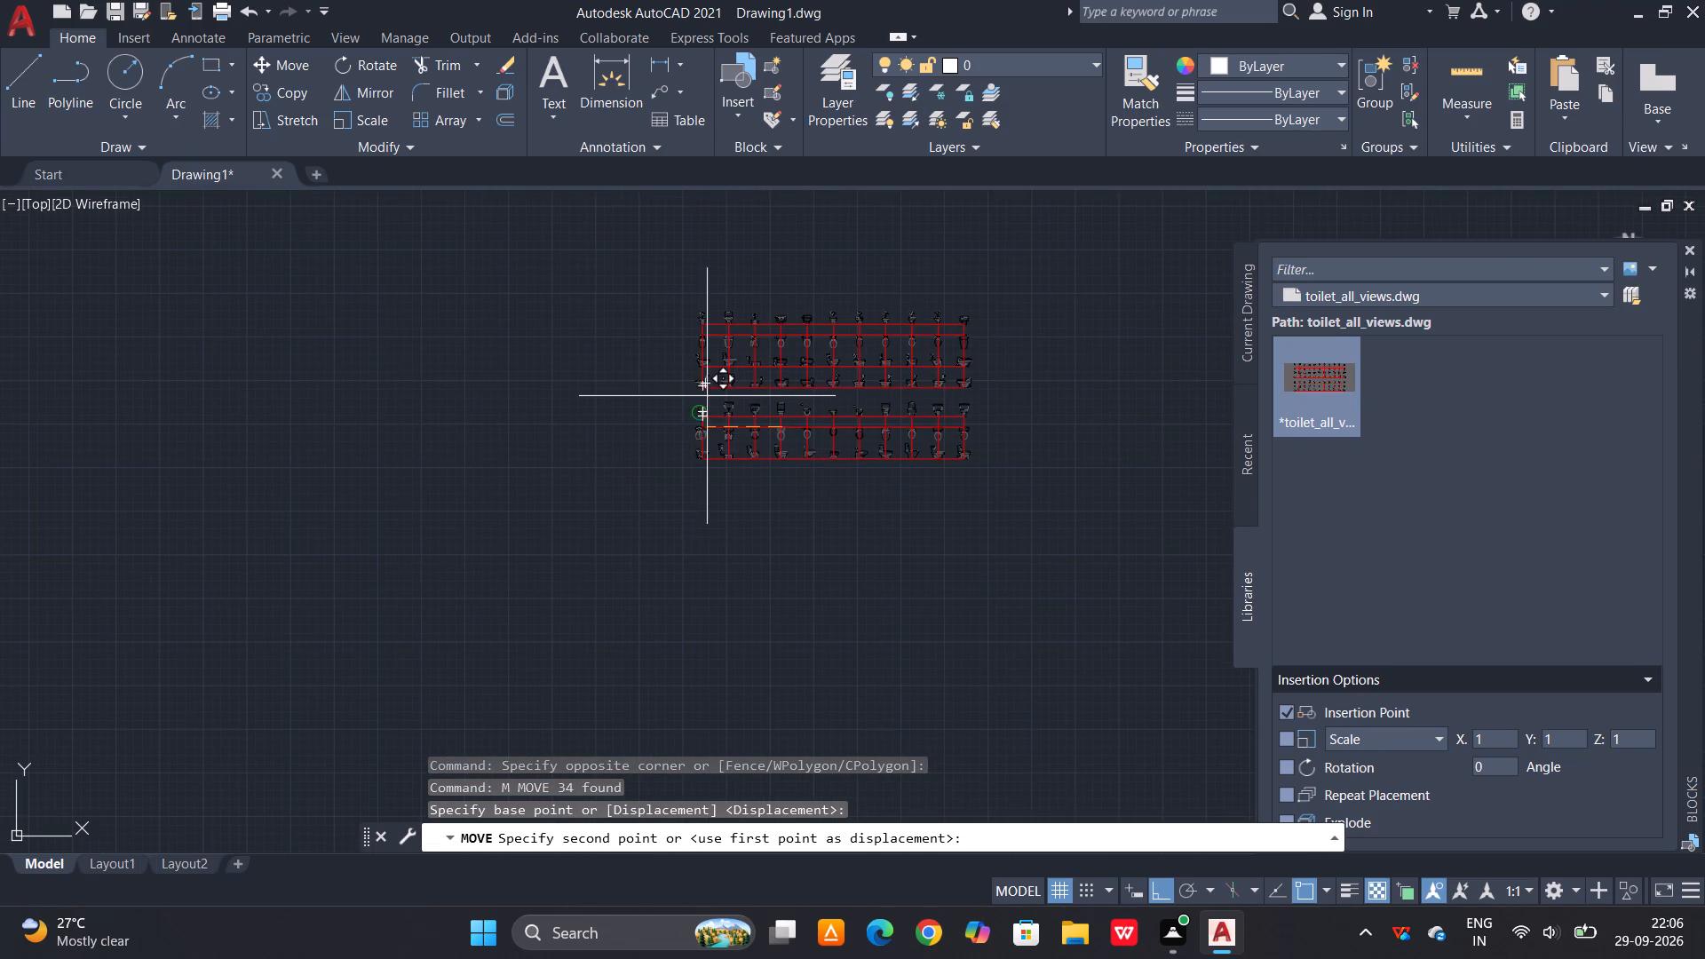
key(F8)
scroll(872, 280, down, 2)
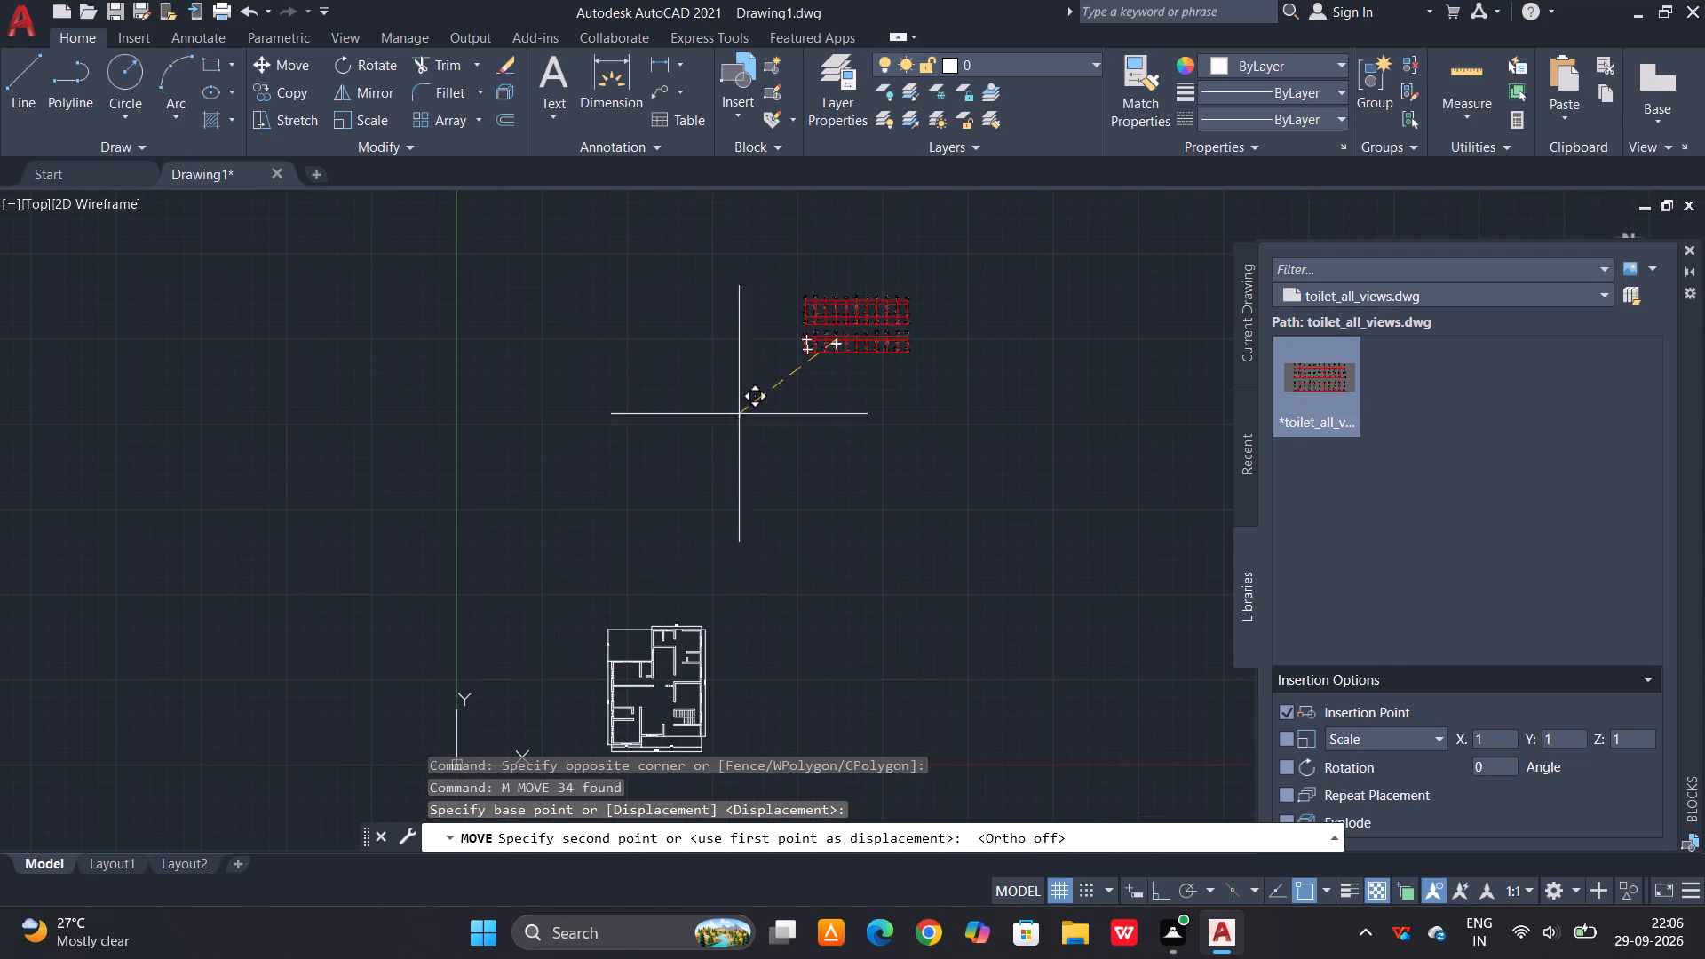
scroll(642, 589, up, 4)
middle_drag(646, 584, 604, 127)
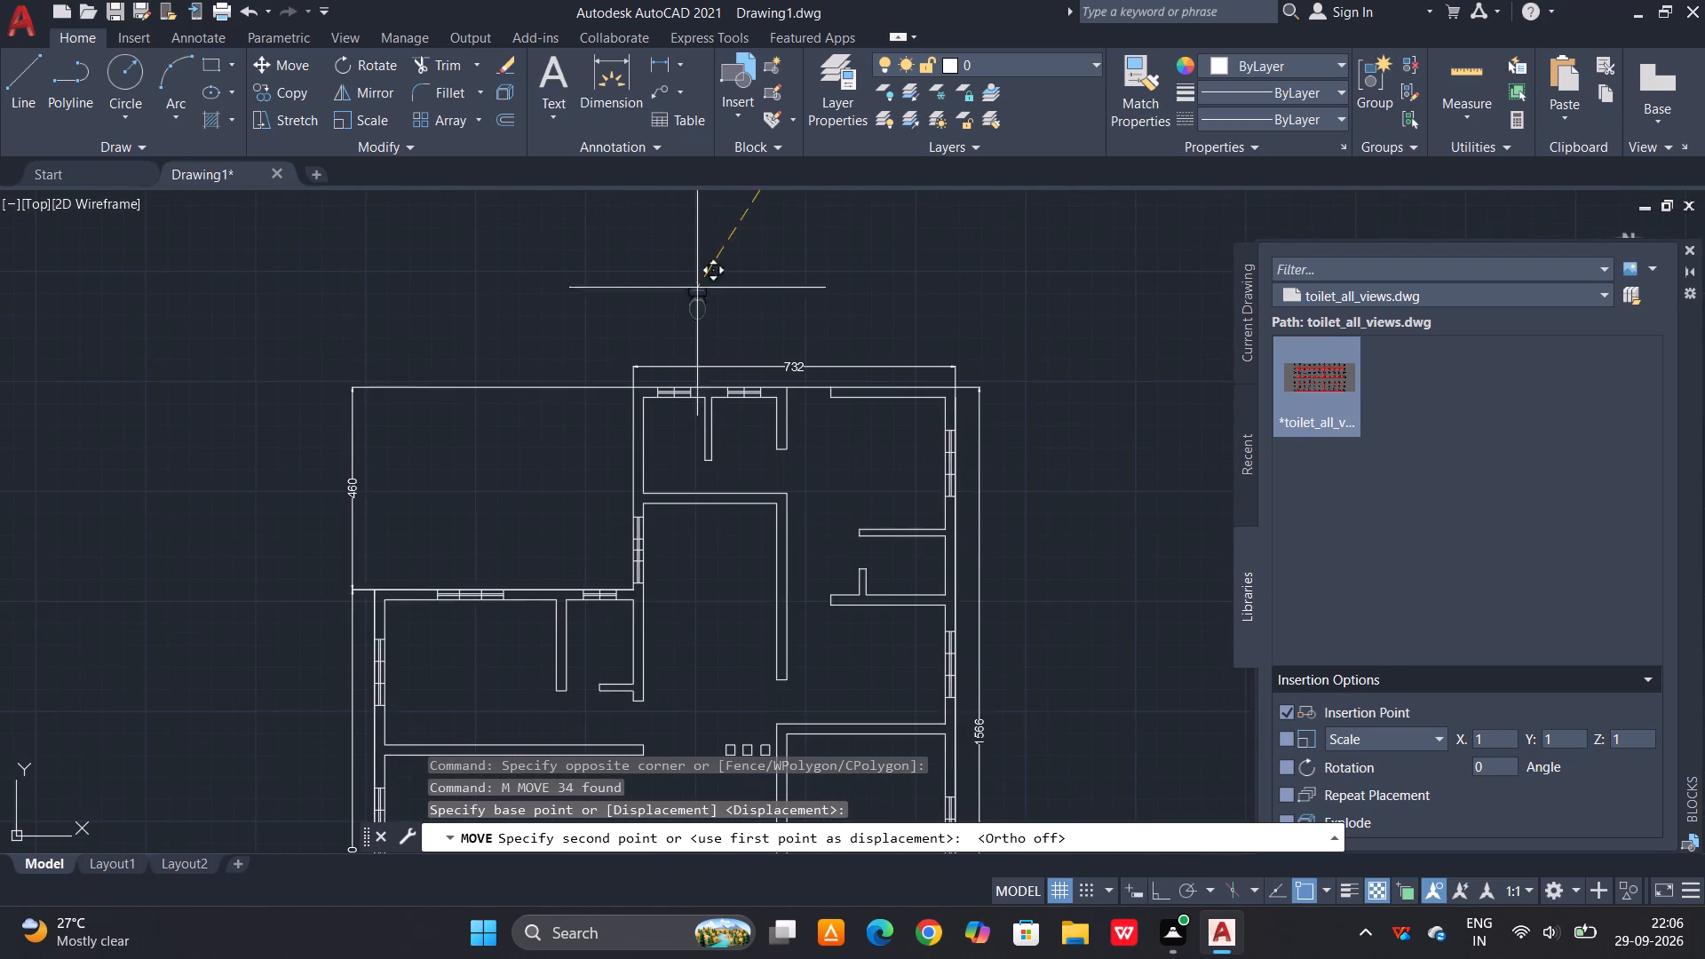
scroll(697, 311, up, 3)
click(697, 319)
key(Escape)
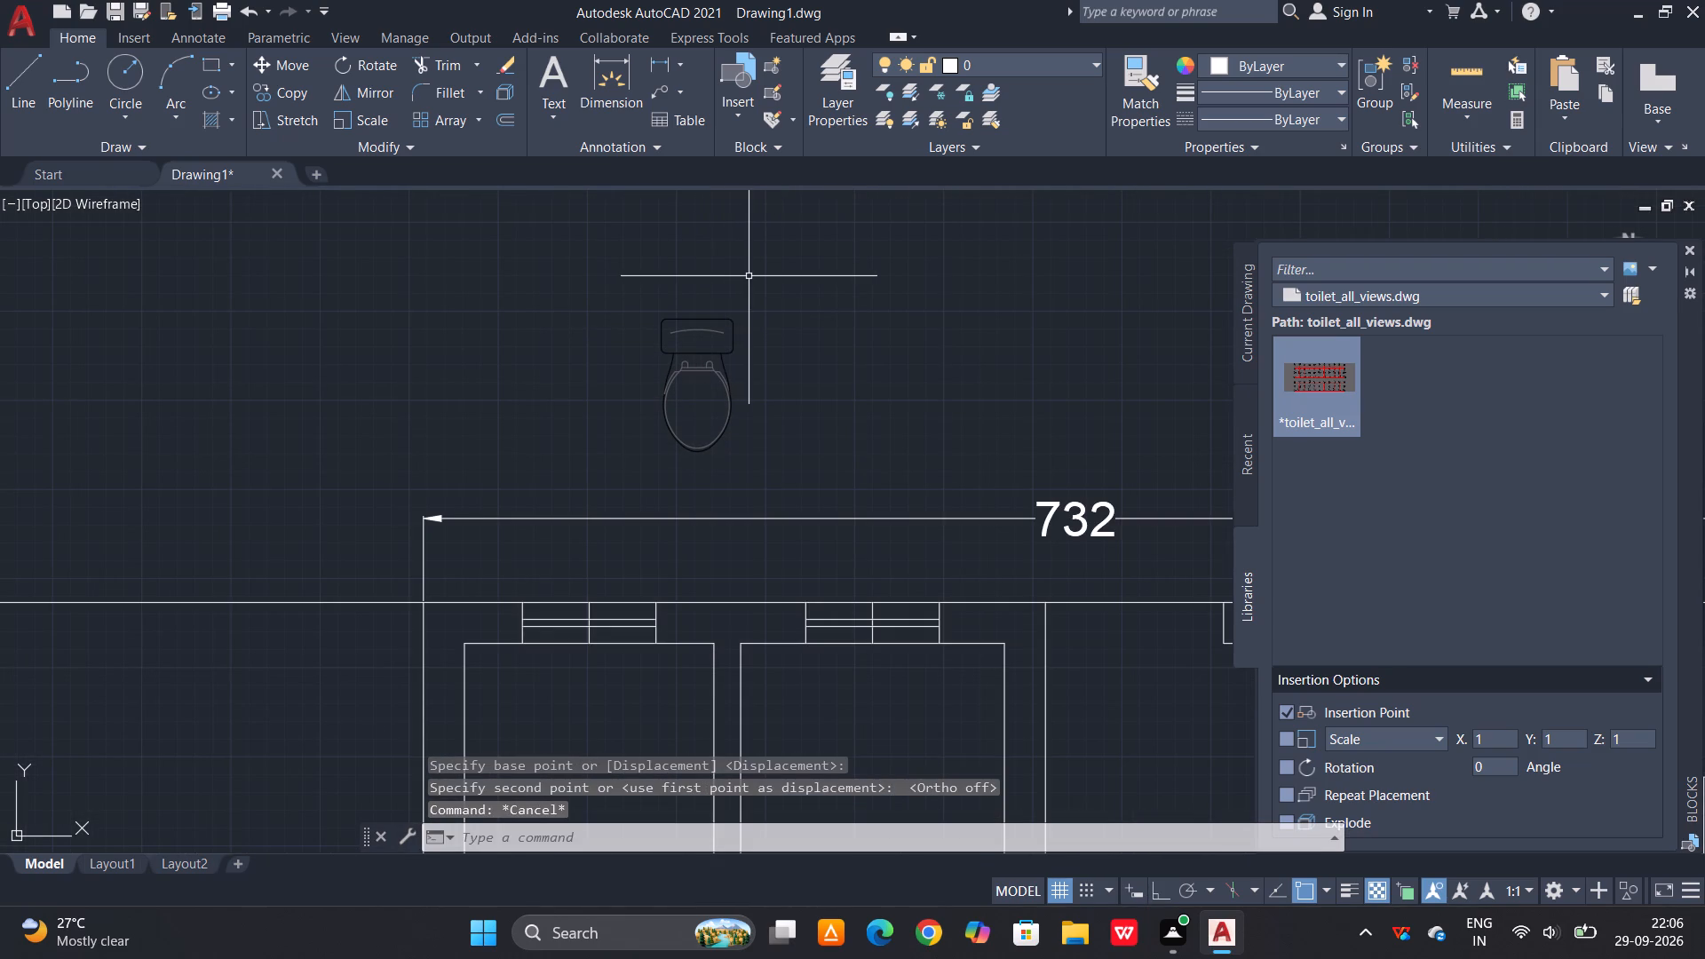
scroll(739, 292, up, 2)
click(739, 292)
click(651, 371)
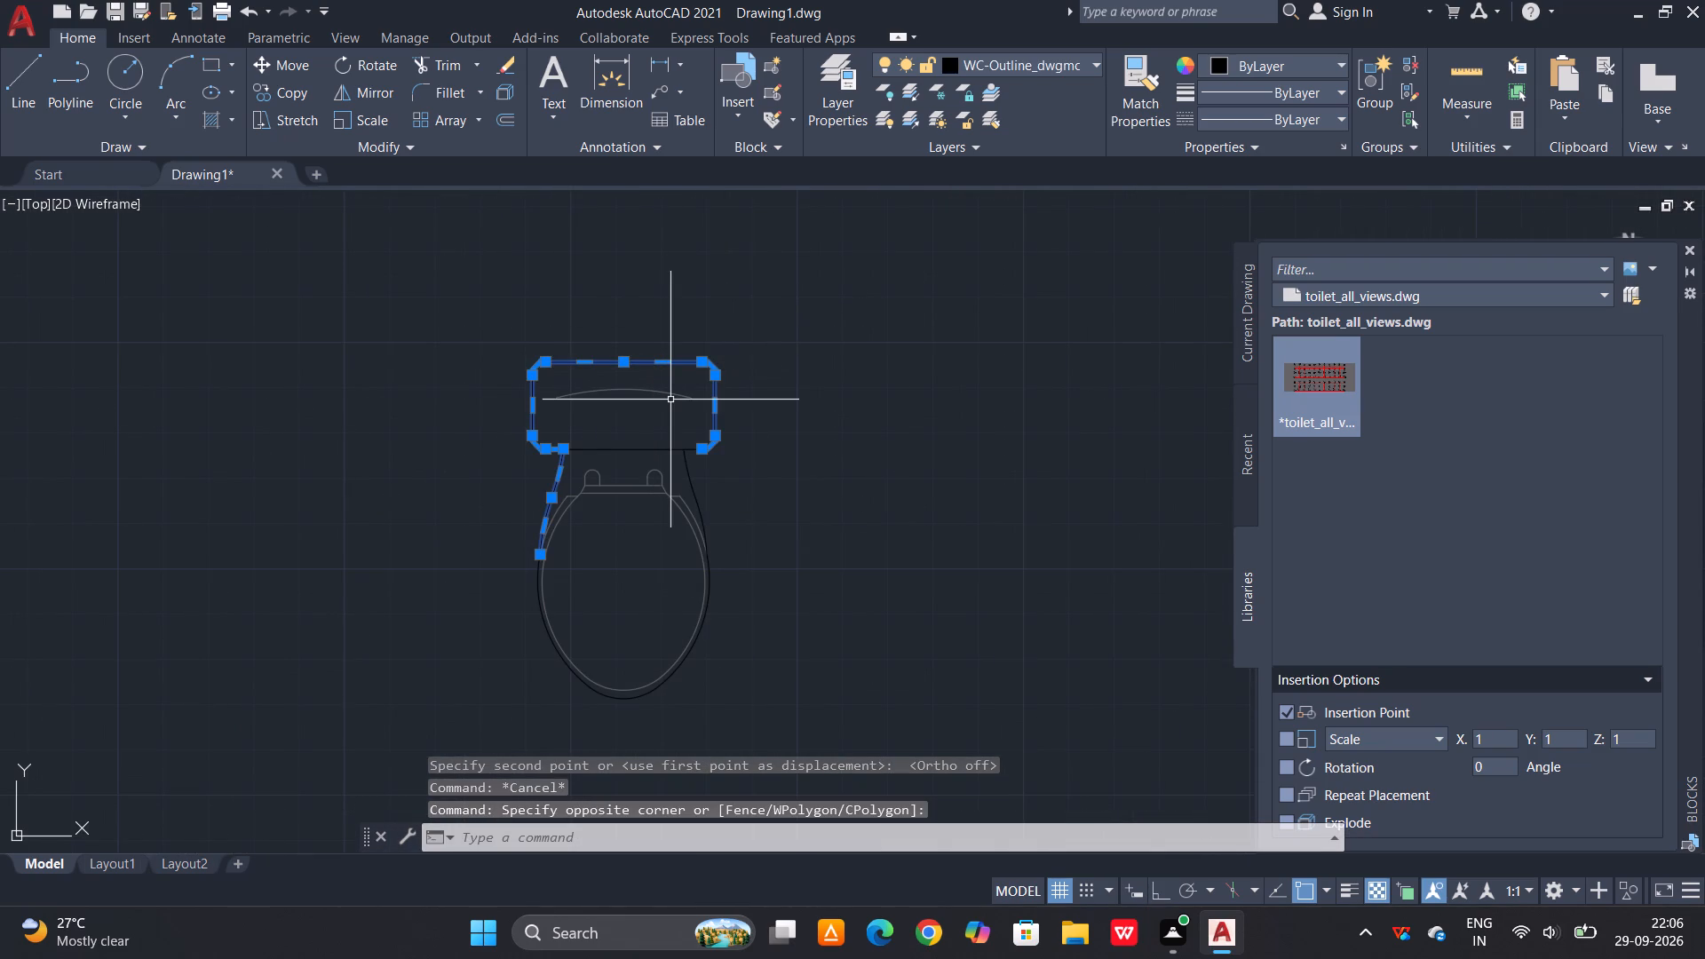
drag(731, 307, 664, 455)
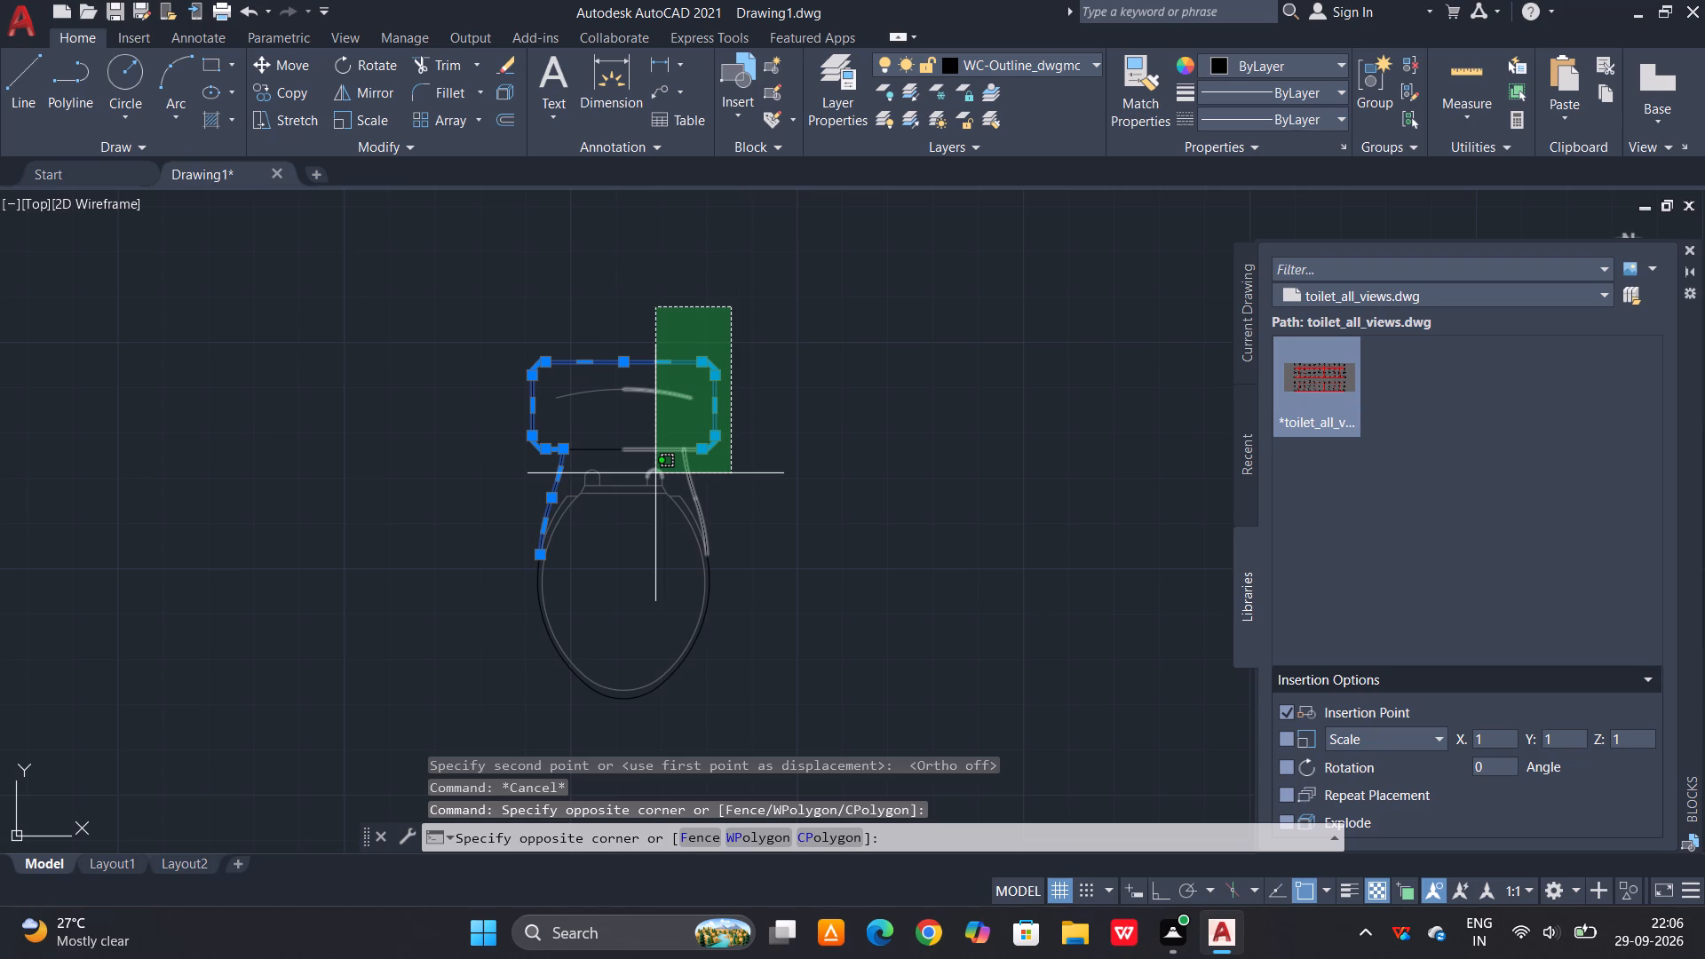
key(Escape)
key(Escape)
Set the colour of all objects of the toilet above the floor plan to ByBlock.
drag(773, 248, 746, 296)
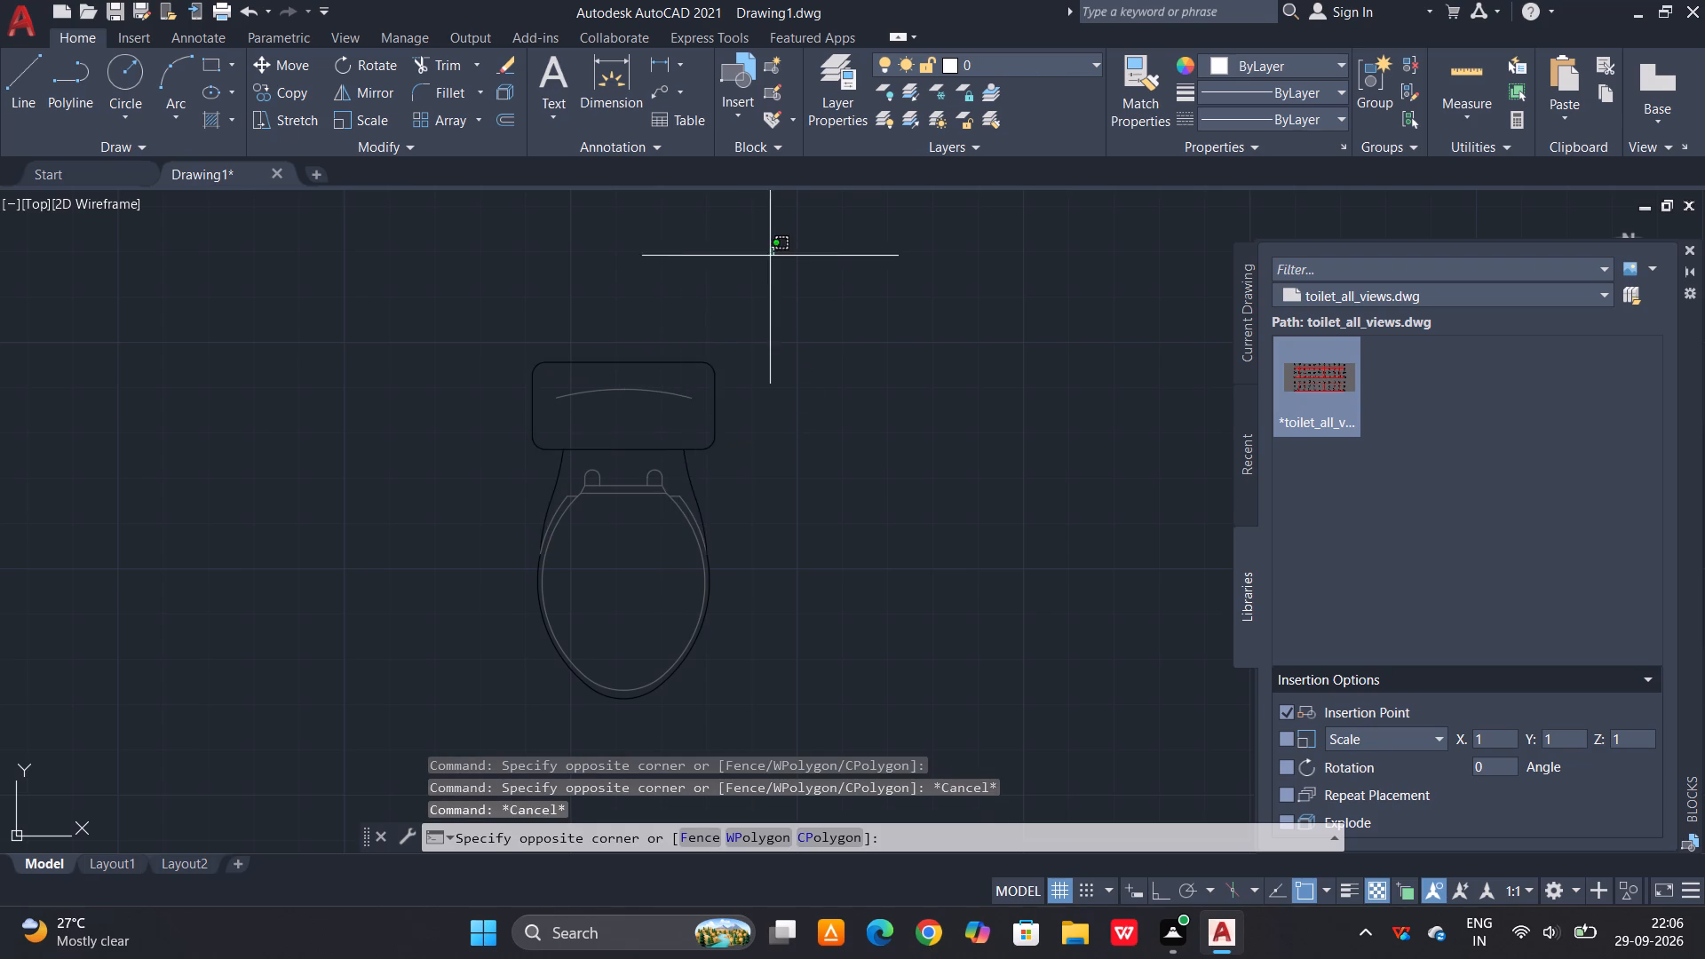
scroll(567, 548, down, 2)
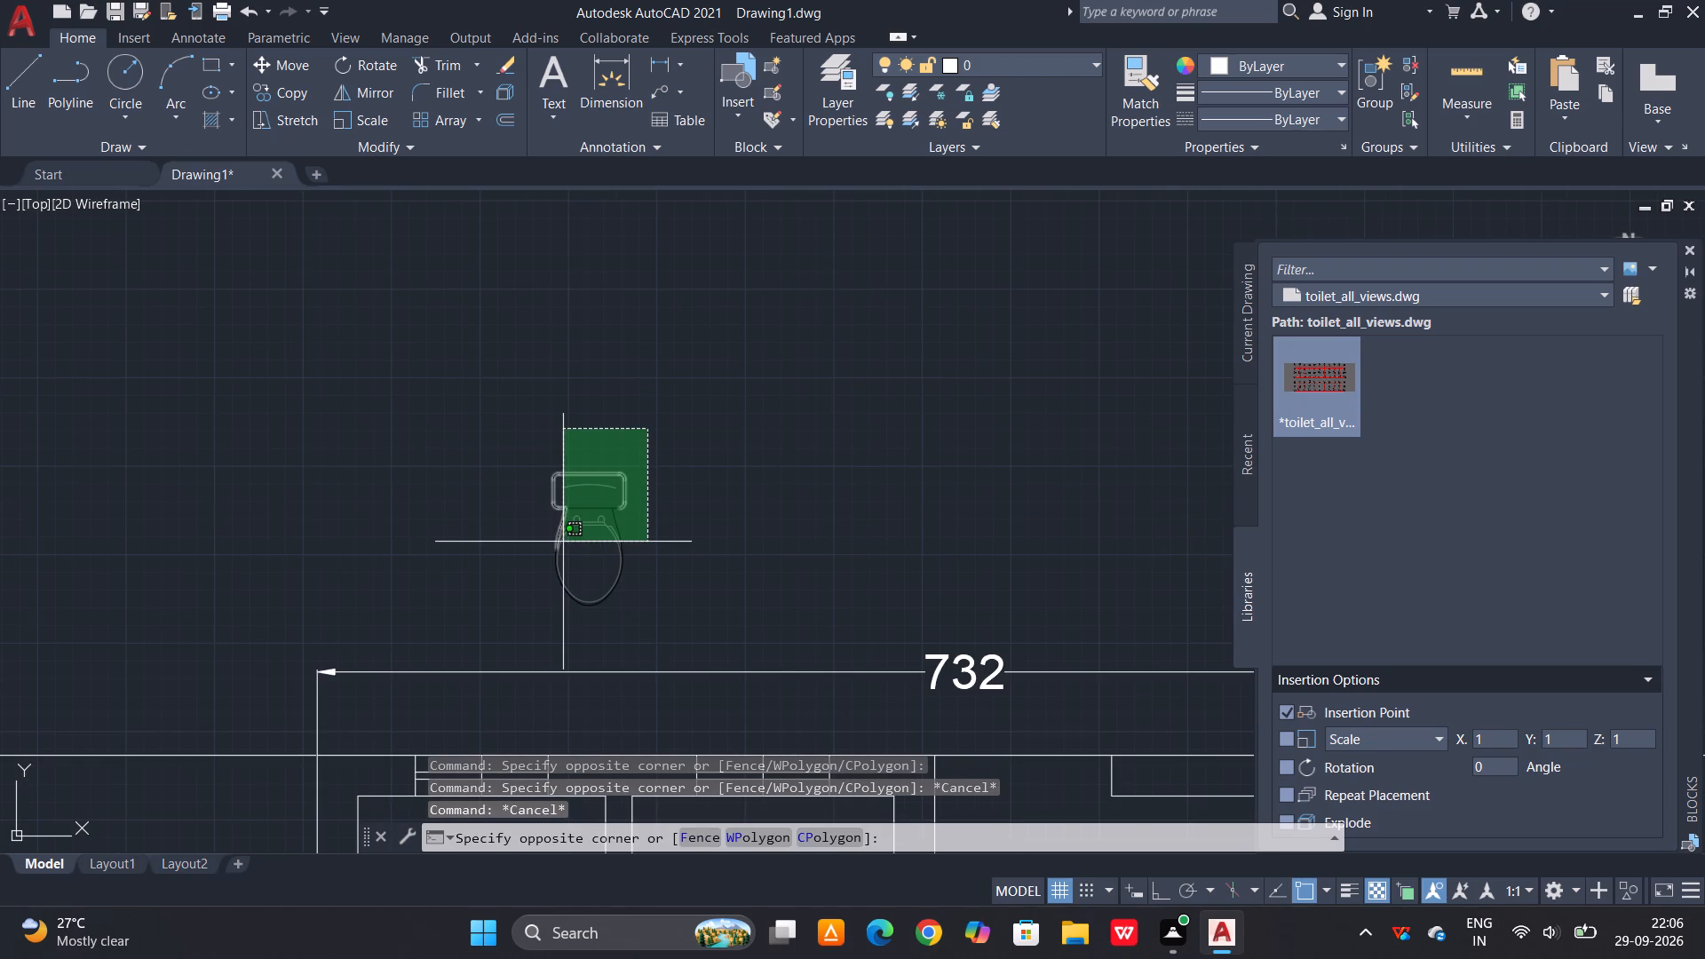
scroll(549, 505, down, 3)
scroll(546, 537, up, 3)
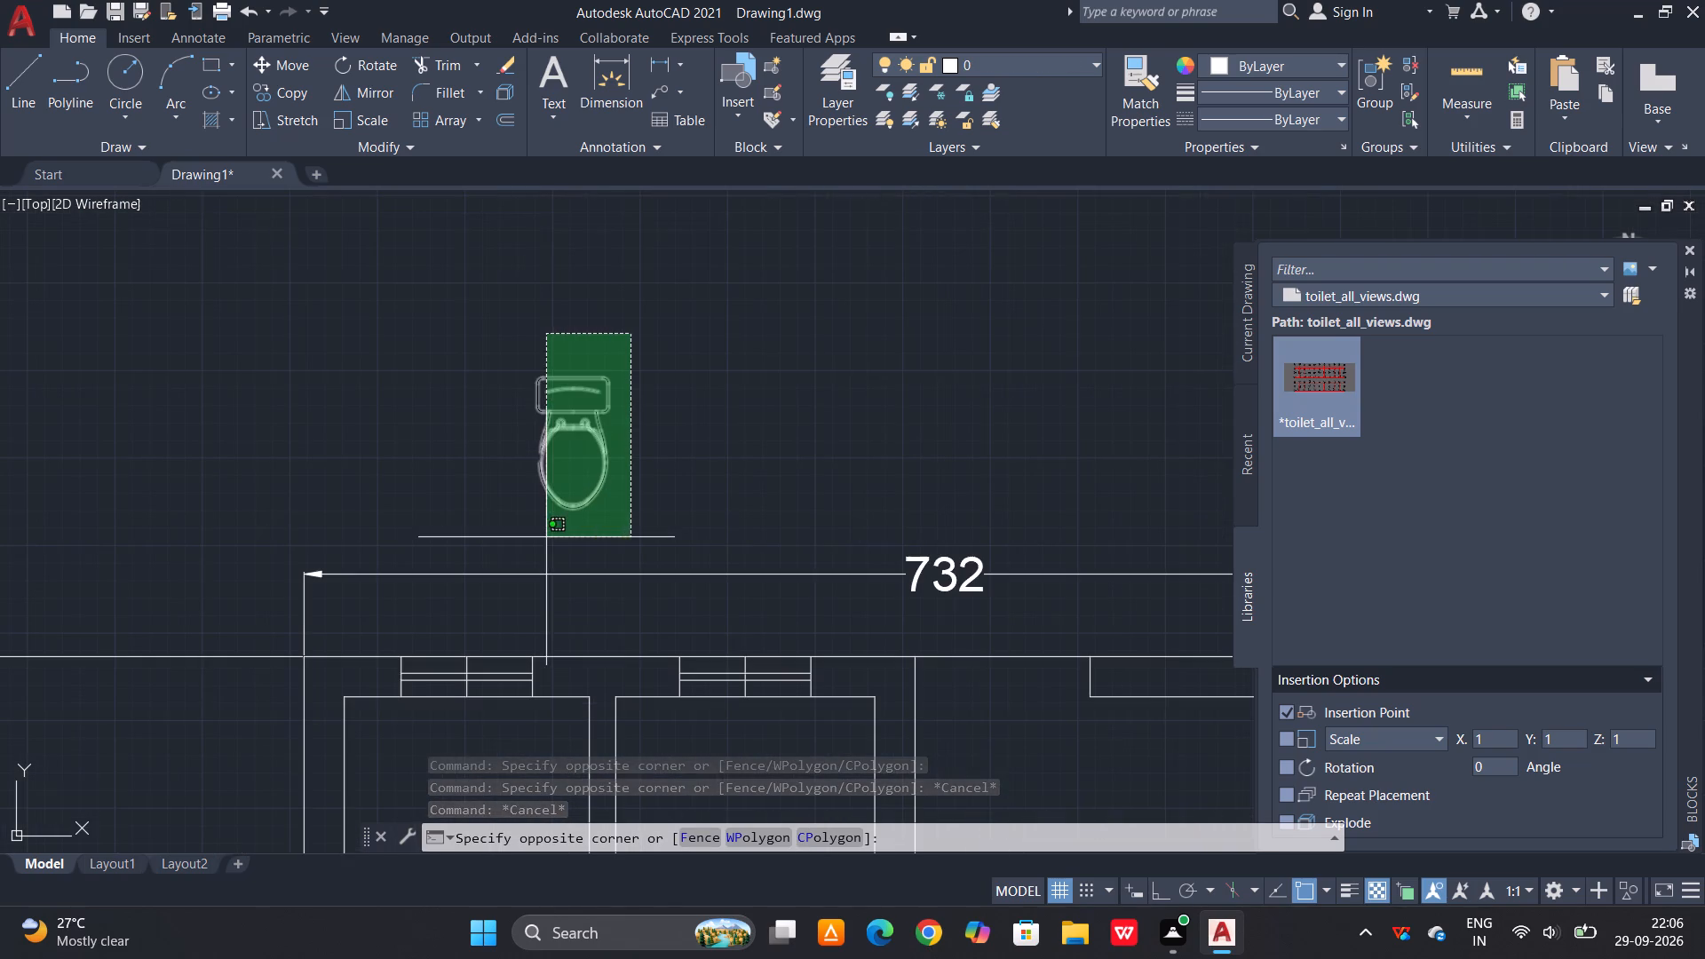
click(516, 516)
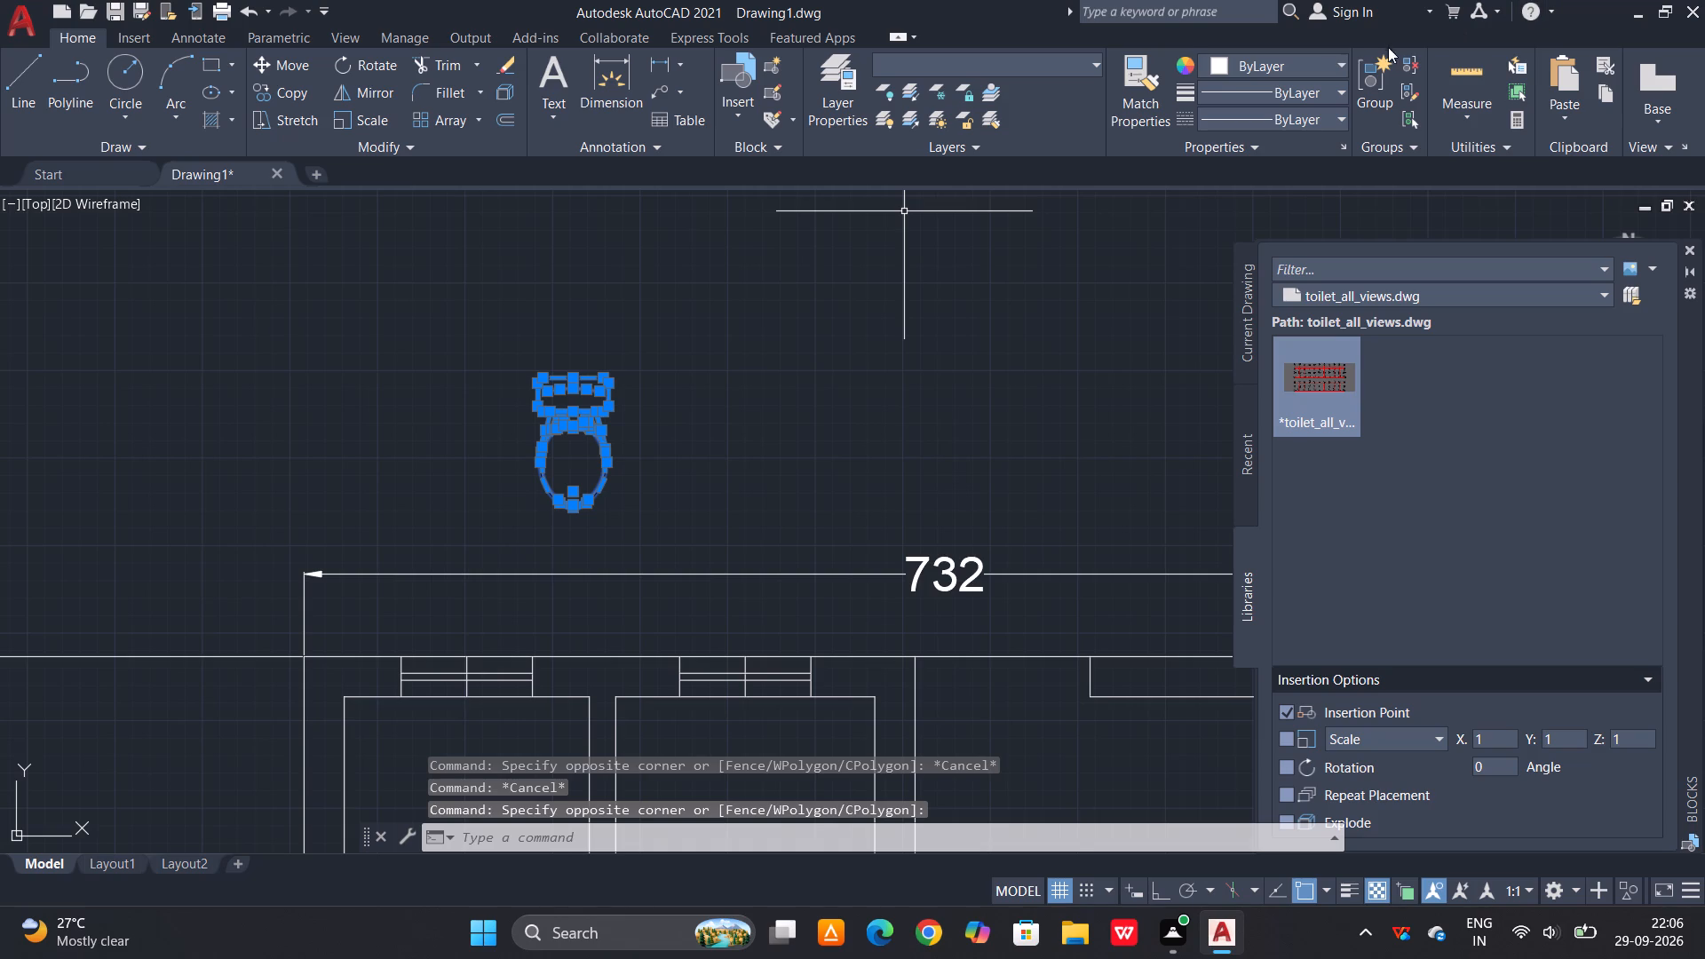
key(p)
text(R)
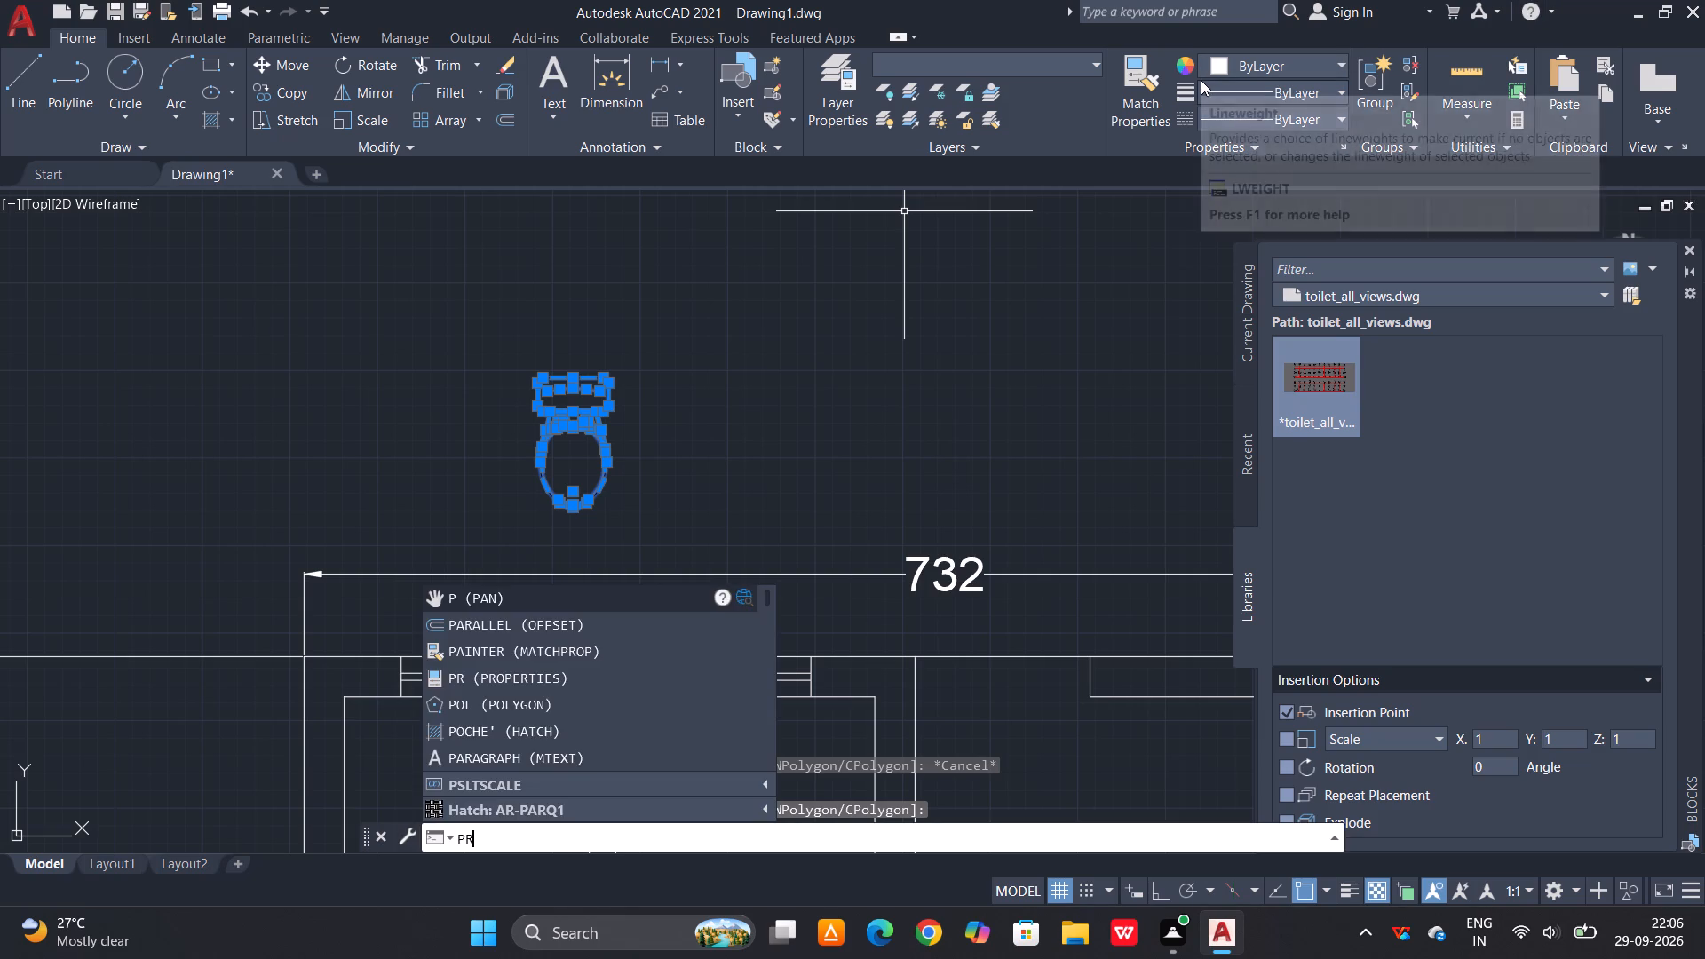
key(space)
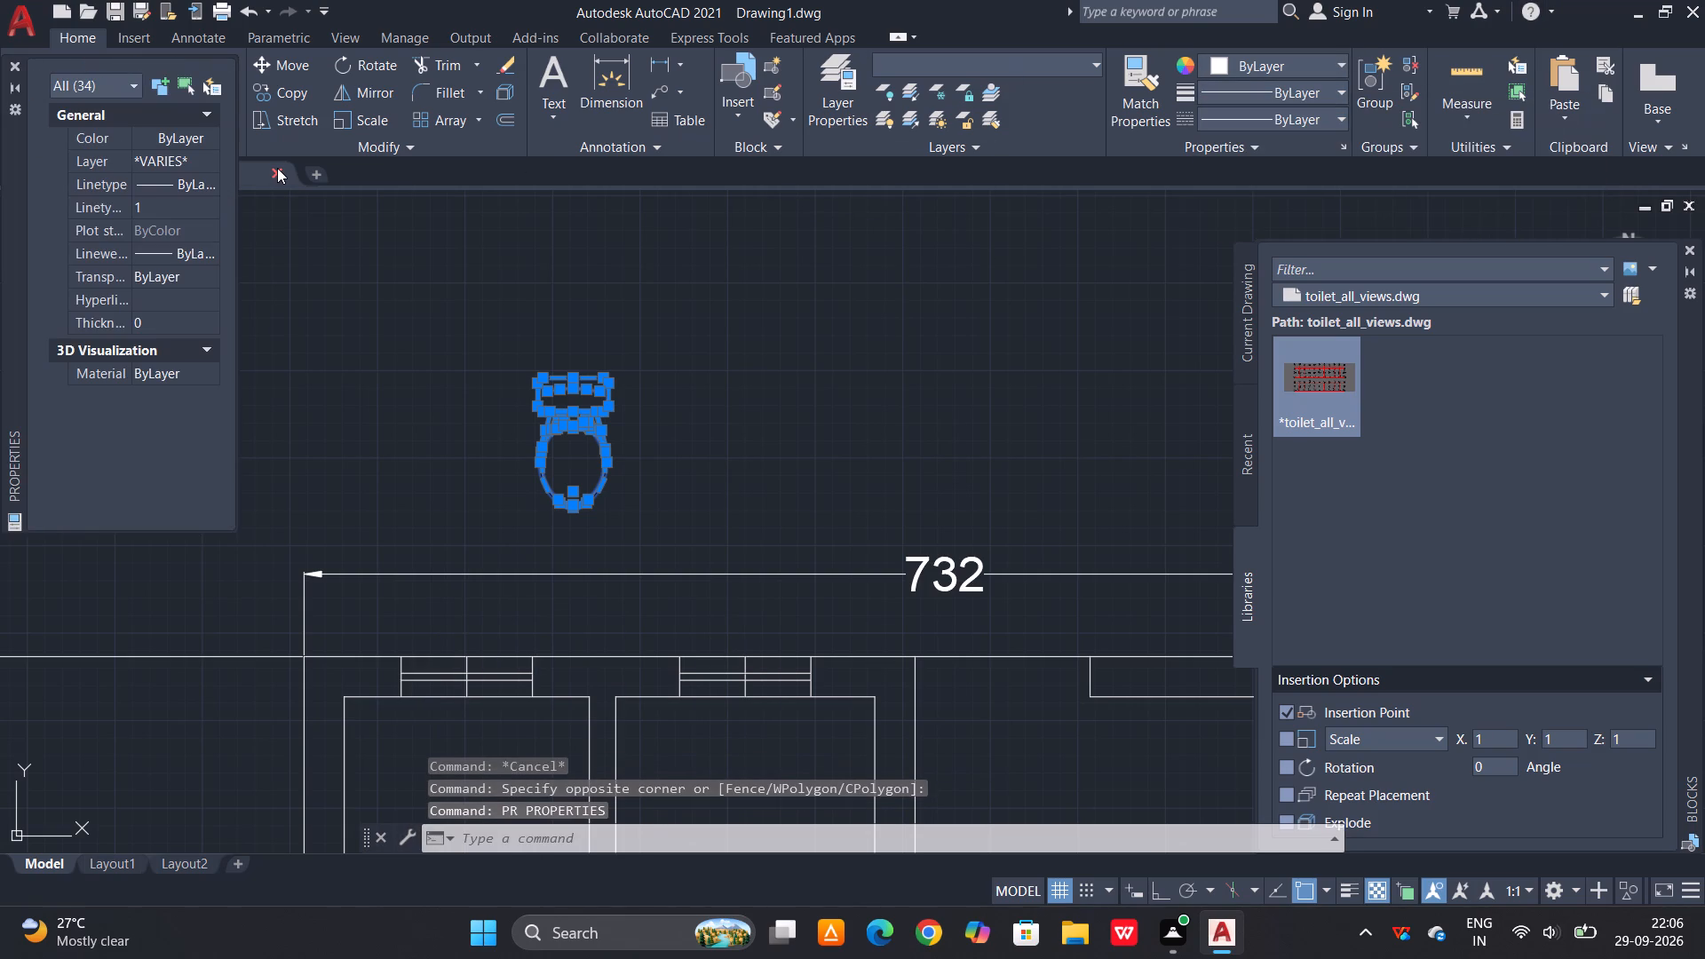
click(209, 141)
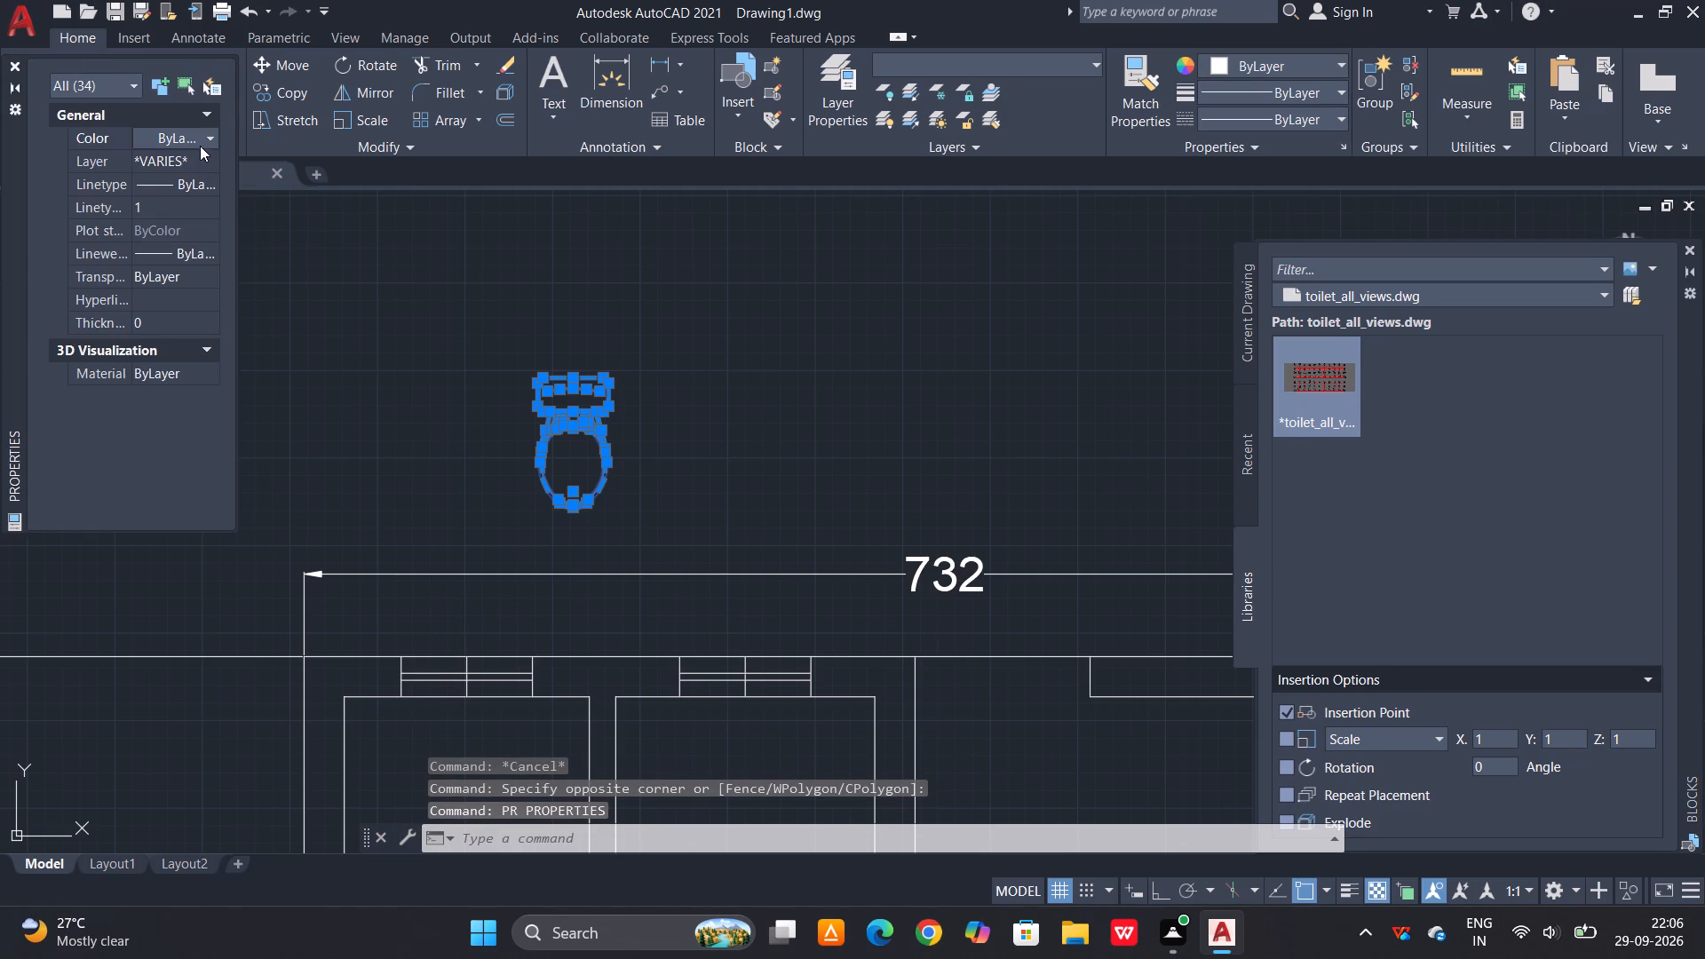
click(202, 140)
click(180, 180)
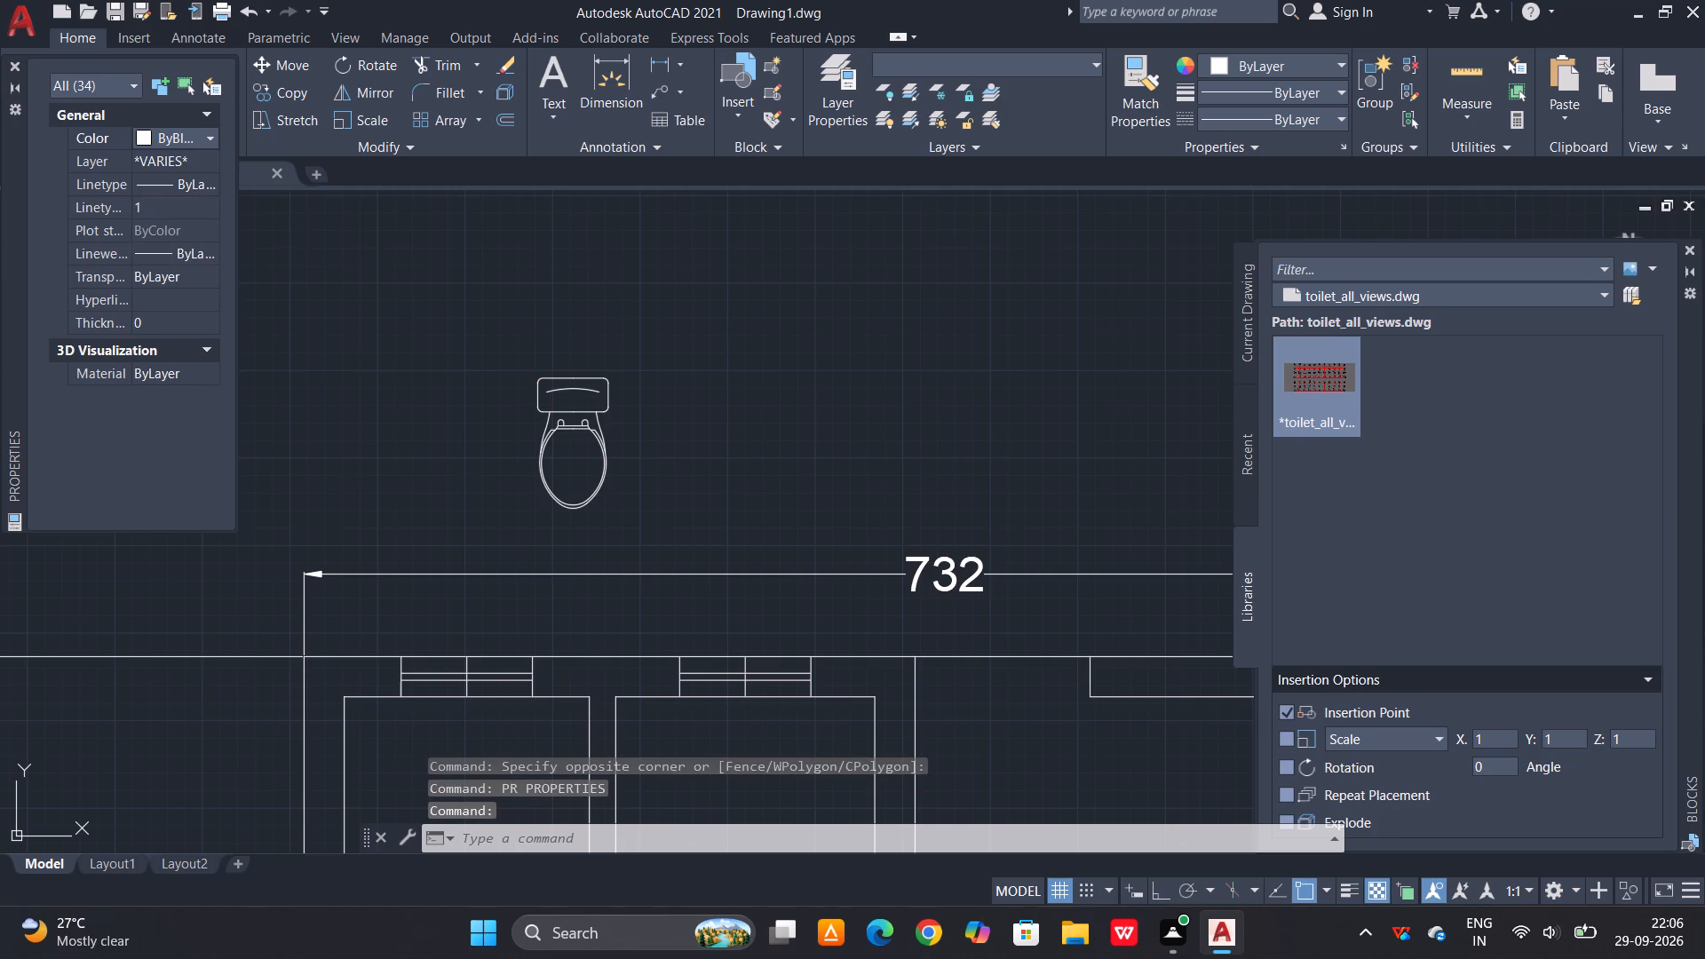
key(Escape)
Define a block named PAN from the toilet's objects, converting them to the block in centimetres.
drag(631, 342, 593, 407)
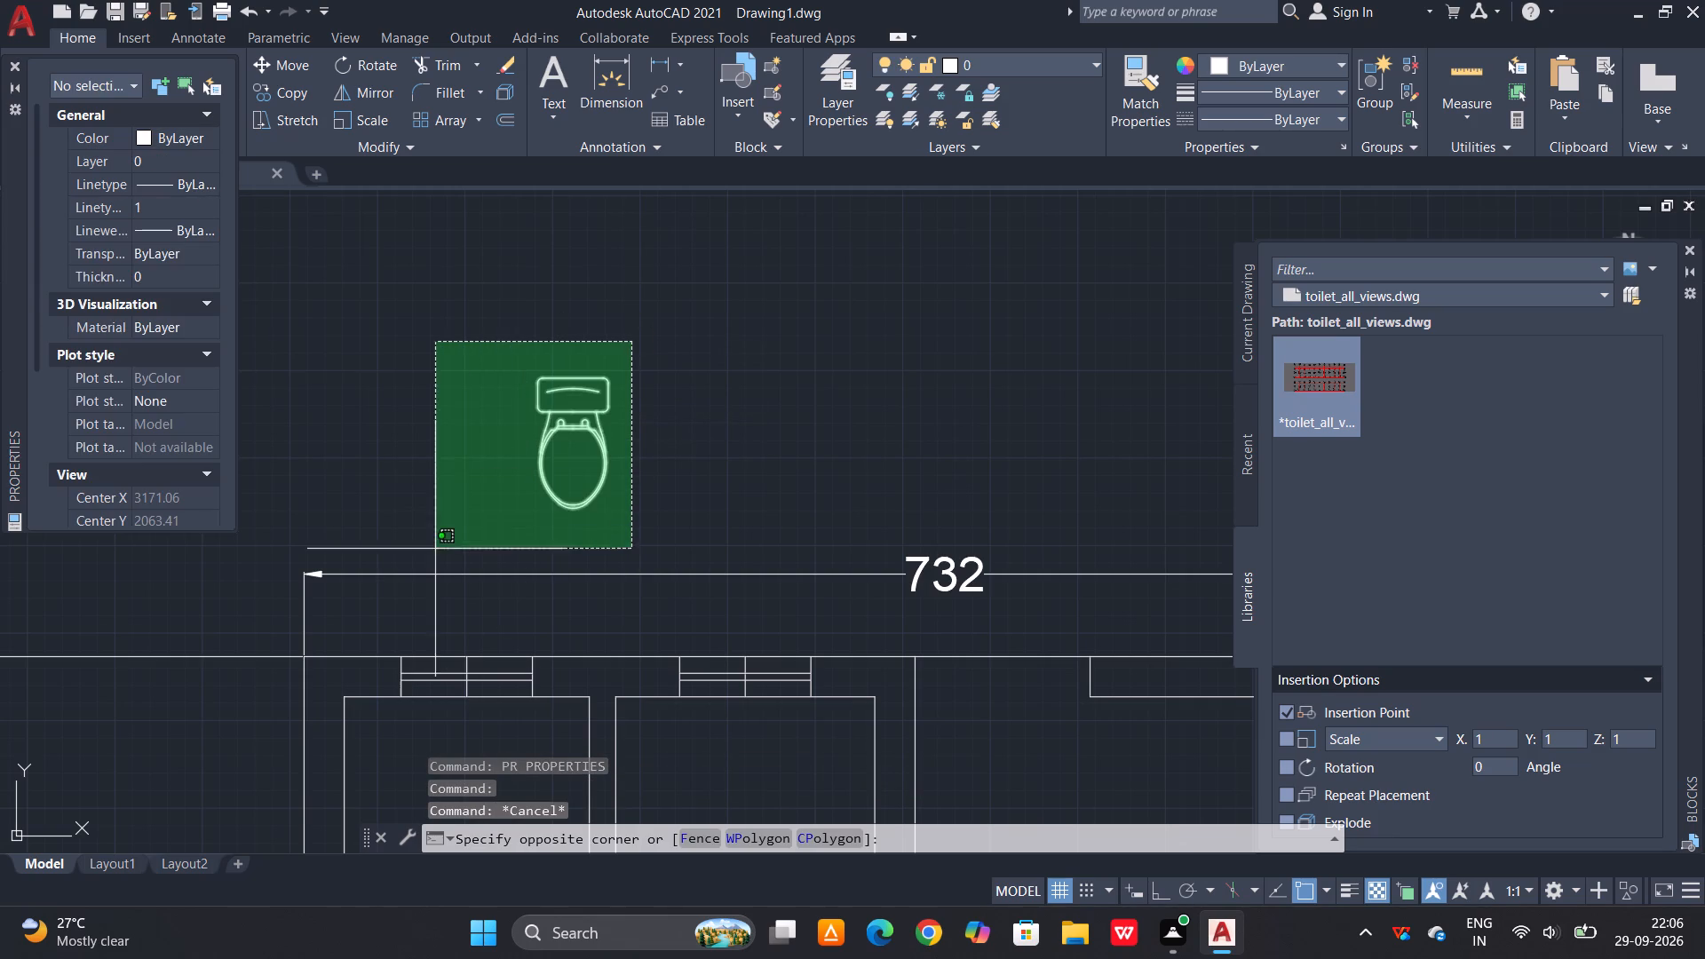
click(445, 516)
key(b)
key(space)
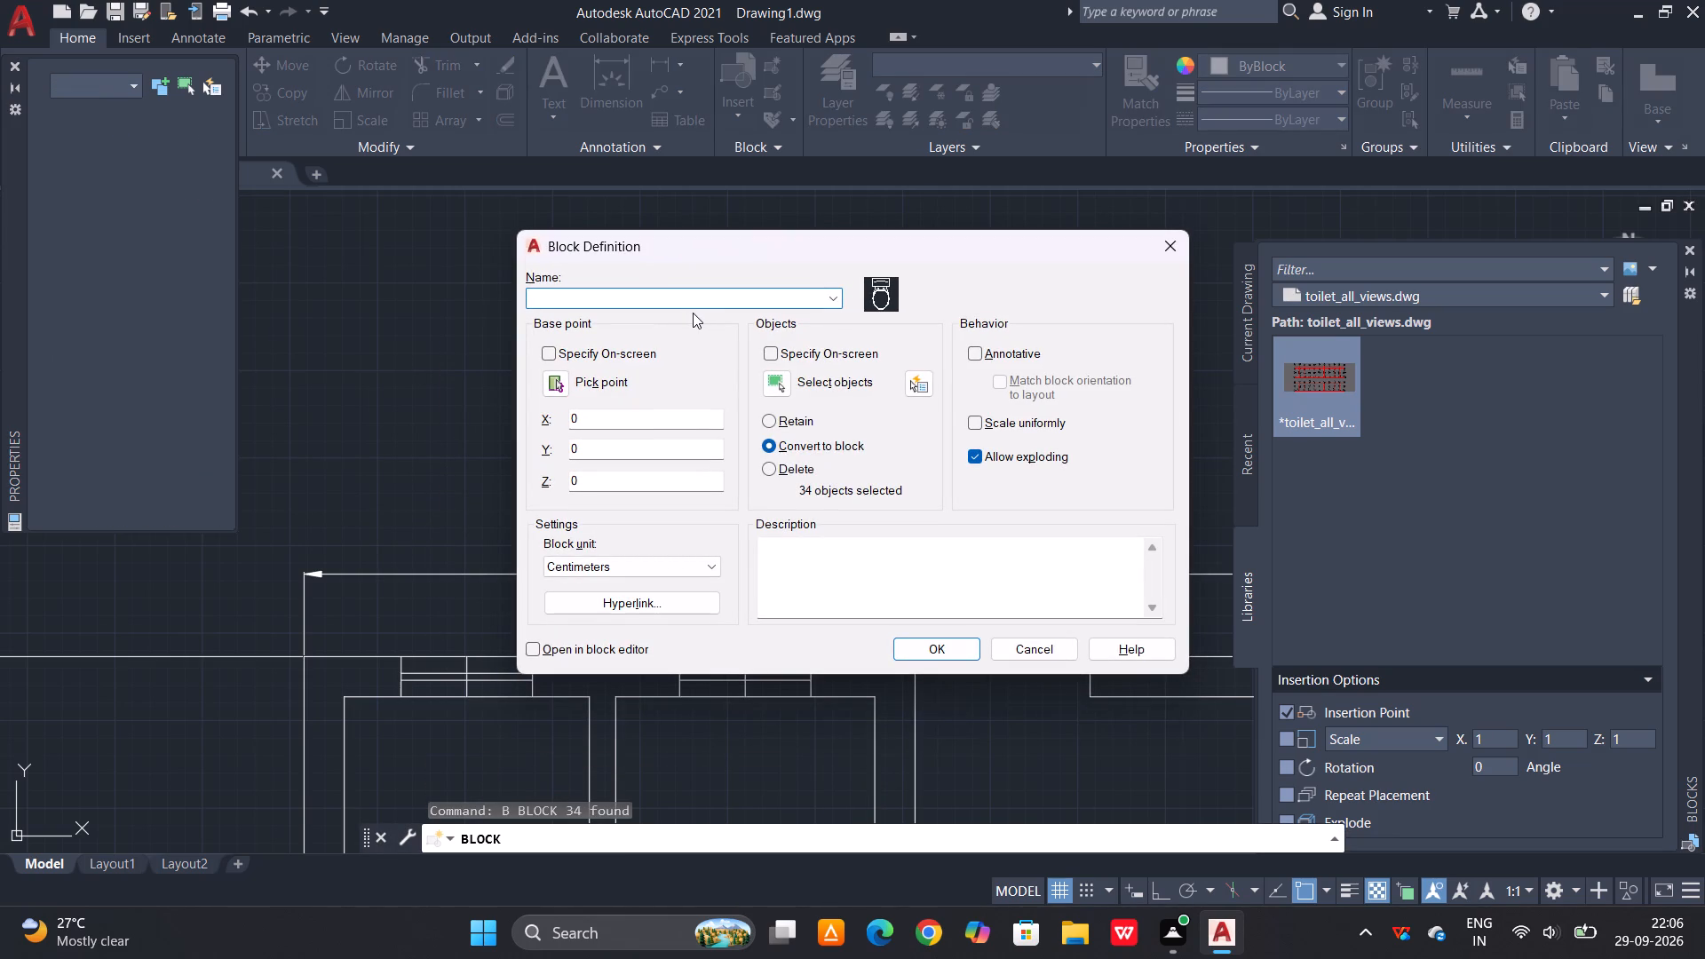
key(p)
text(AN)
click(964, 647)
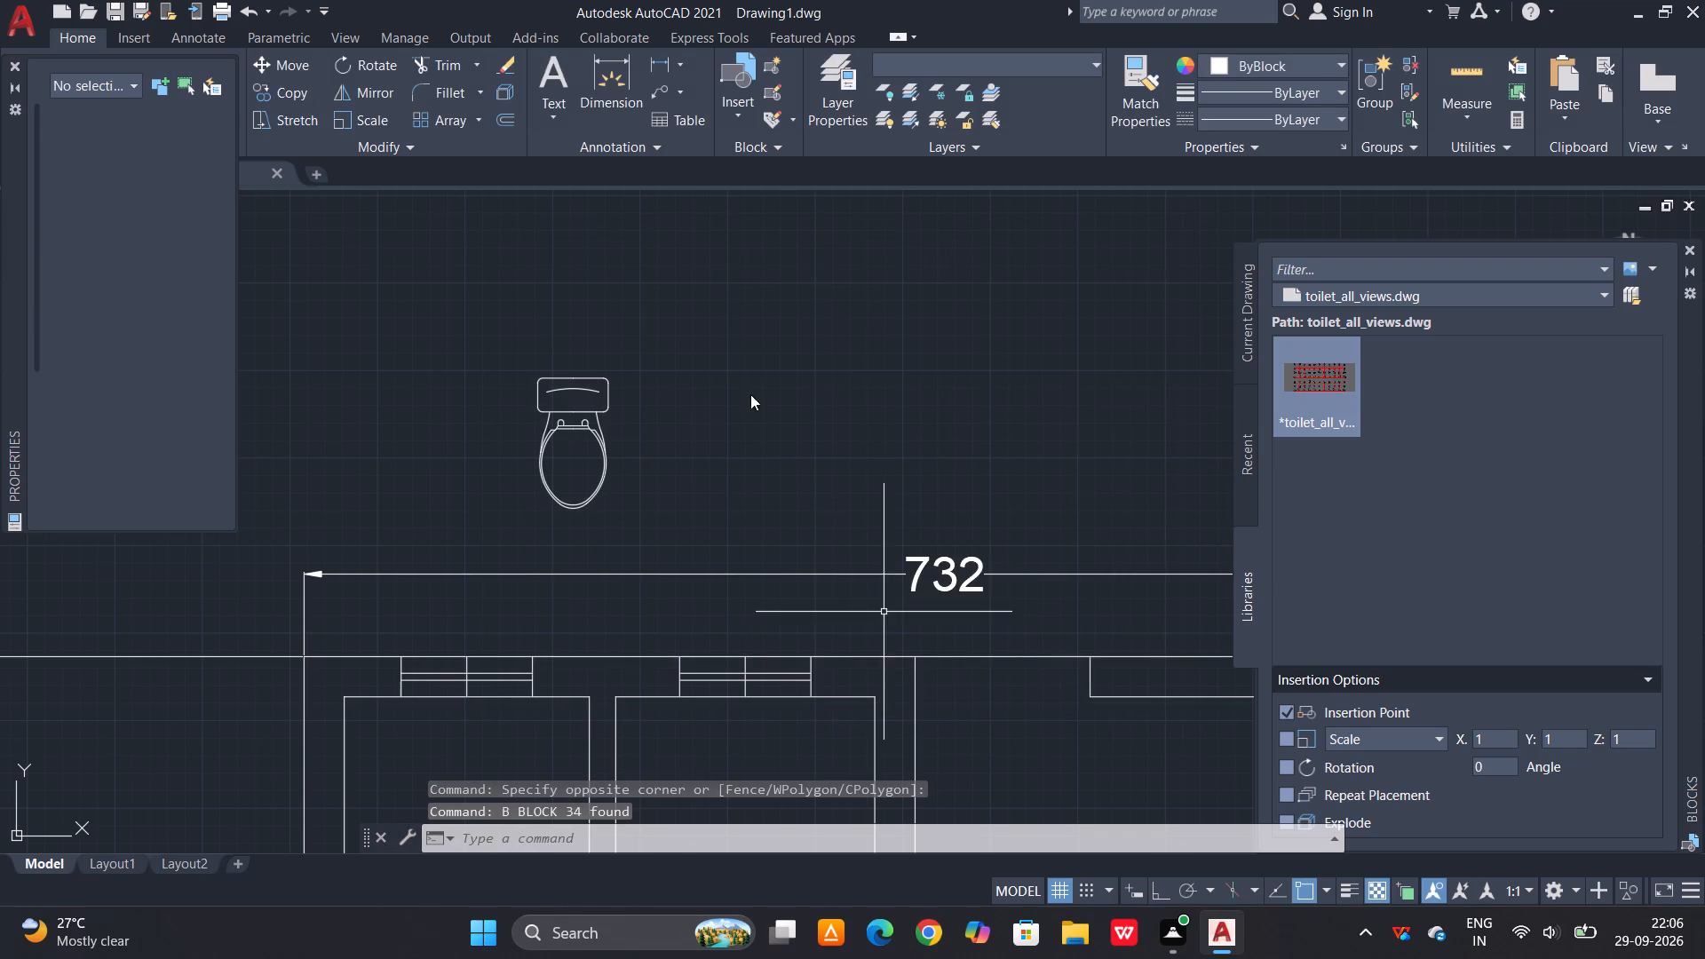
Move the PAN block by its tank's back midpoint onto the inner wall face, centred on the first bathroom's window below the 732 dimension.
text(M)
key(space)
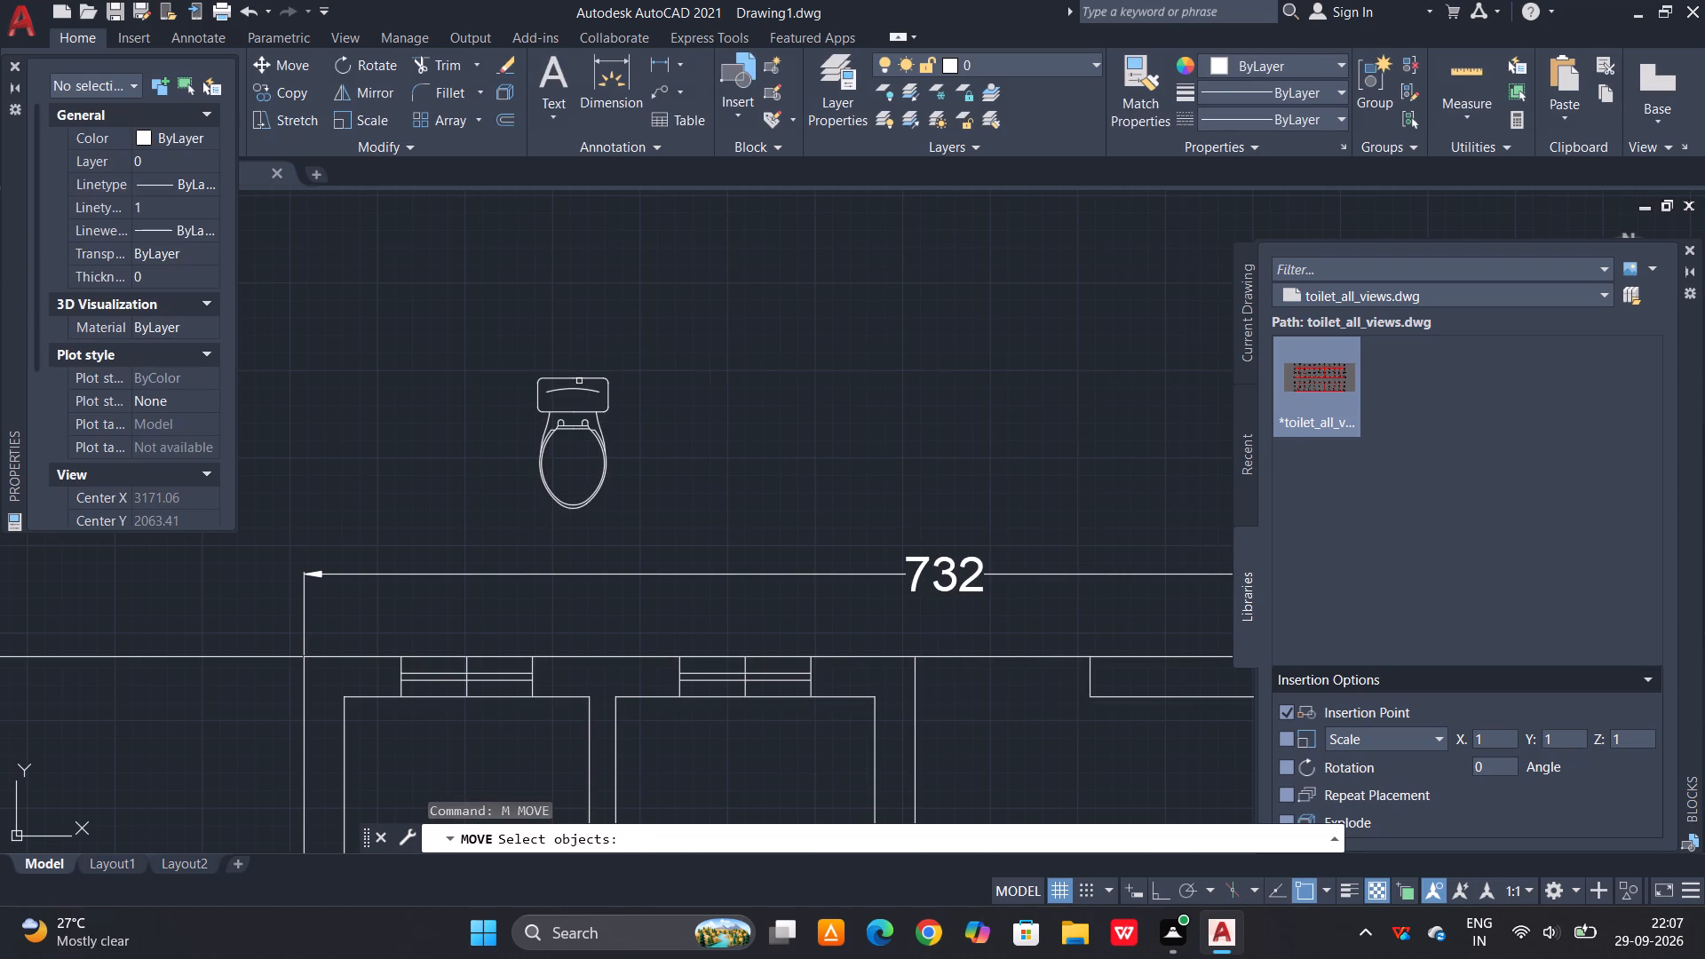
click(579, 381)
key(space)
click(571, 380)
scroll(596, 370, down, 1)
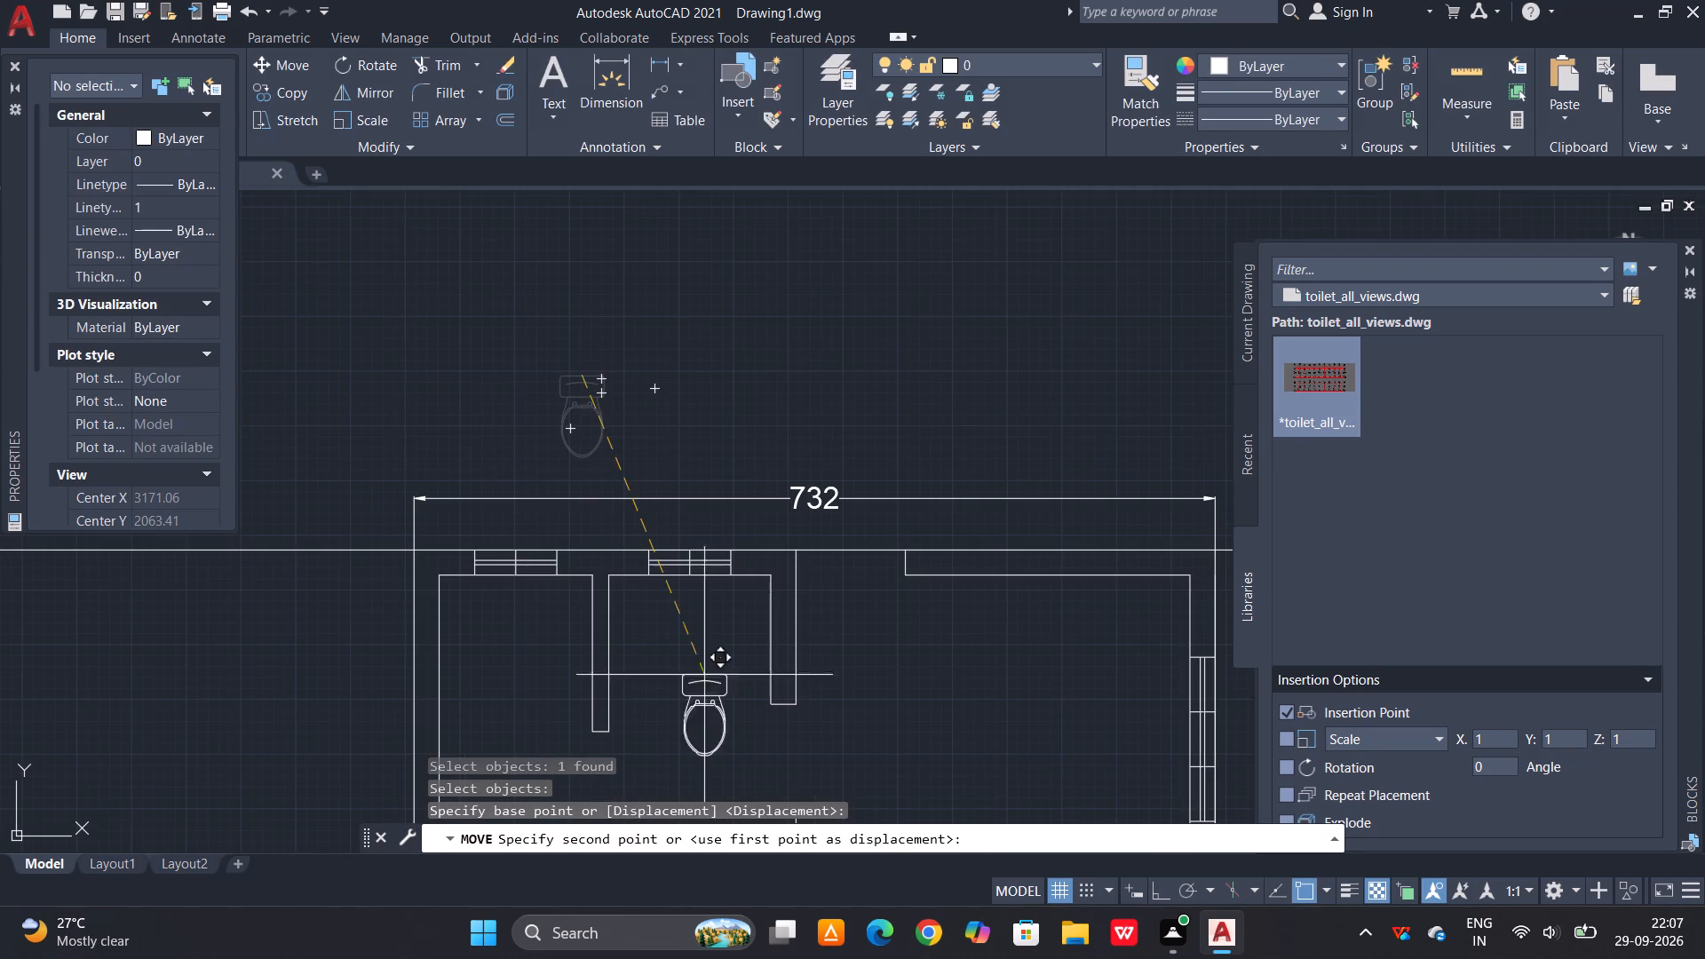
scroll(653, 585, up, 3)
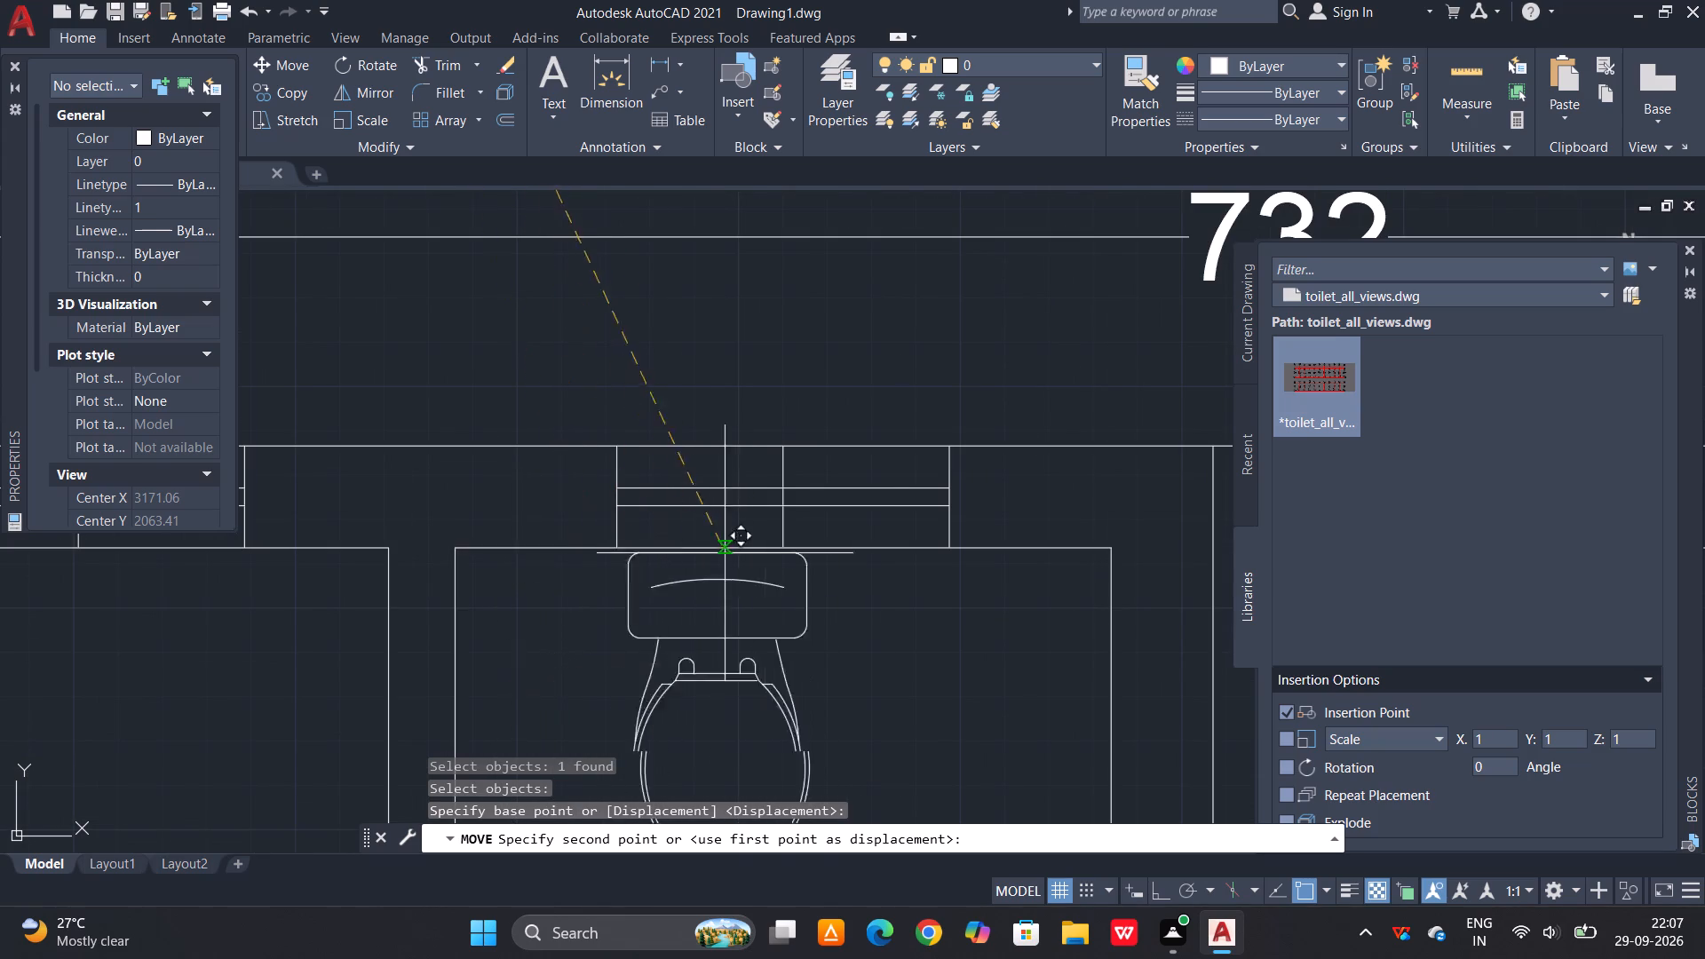
scroll(800, 579, down, 2)
scroll(450, 589, up, 3)
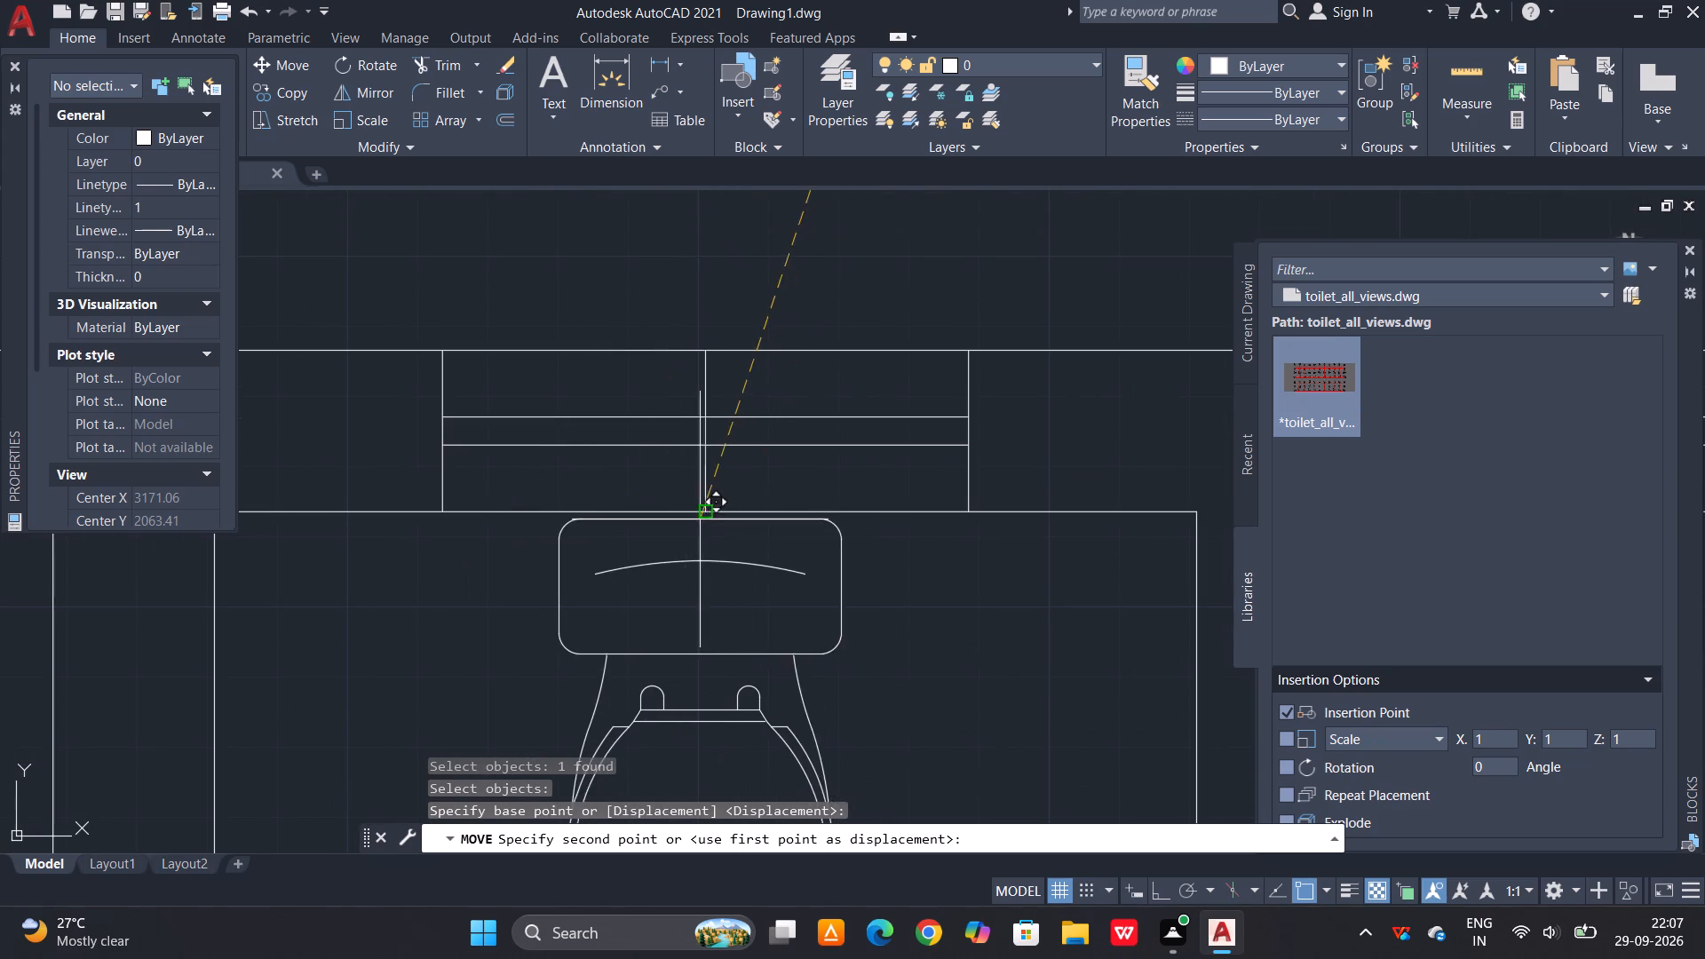
click(706, 518)
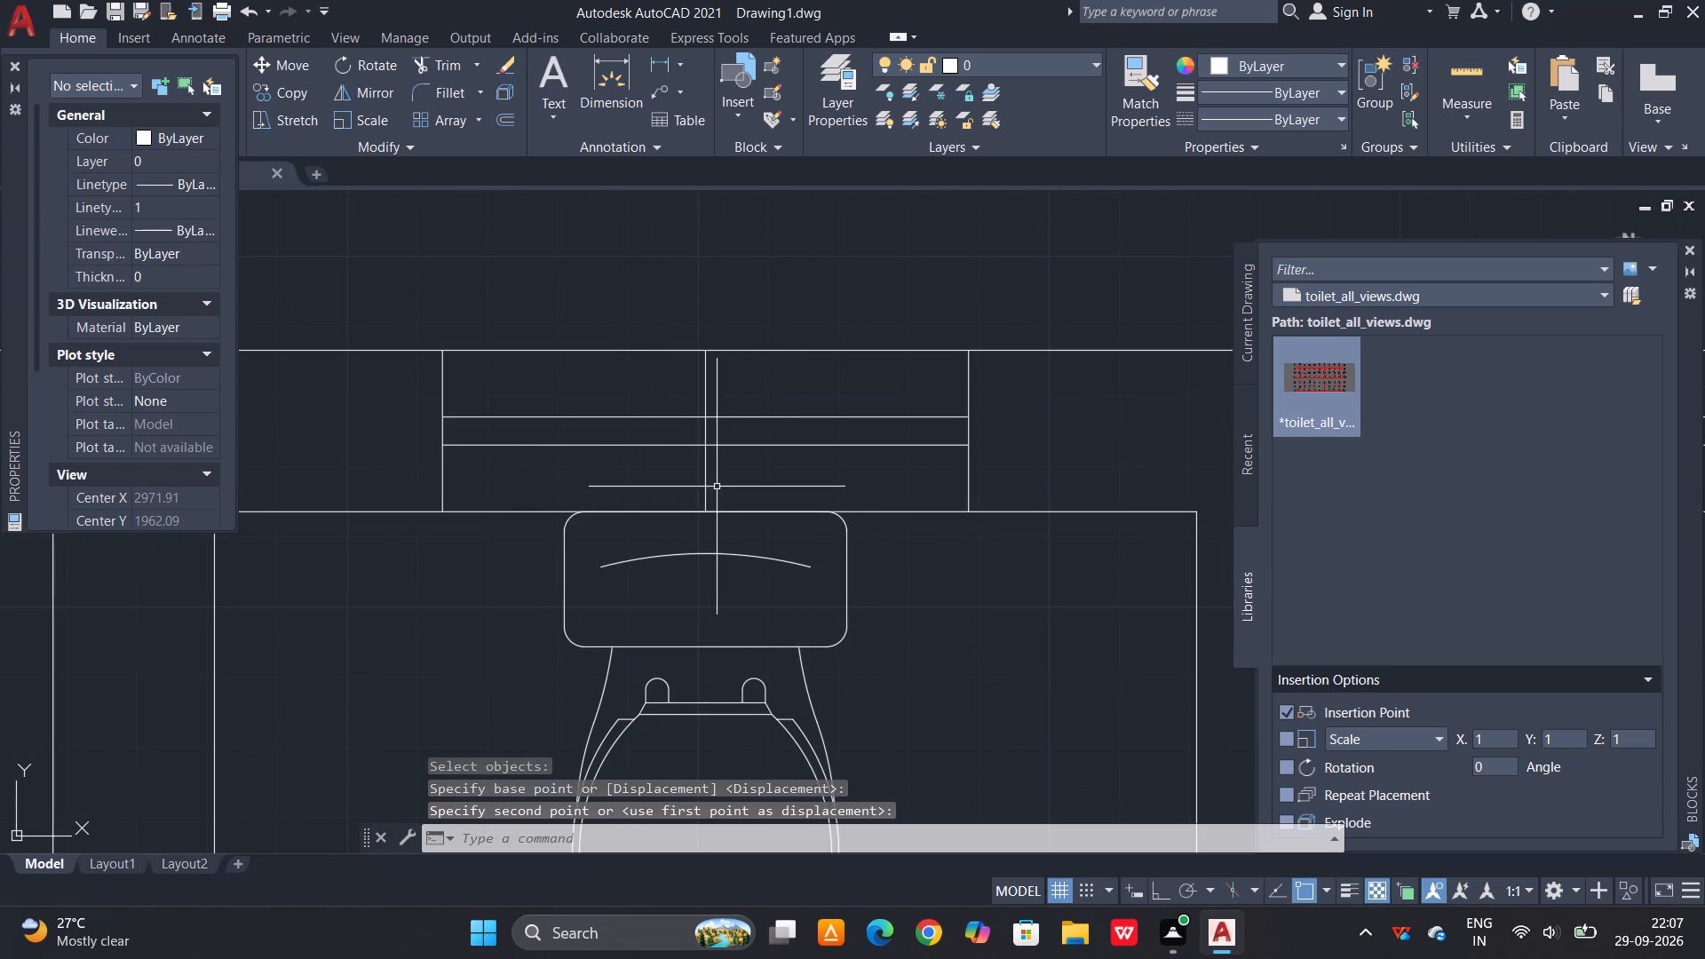
key(Escape)
Delete the vertical centre lines of the two windows in the wall below the 732 dimension.
click(726, 469)
click(677, 484)
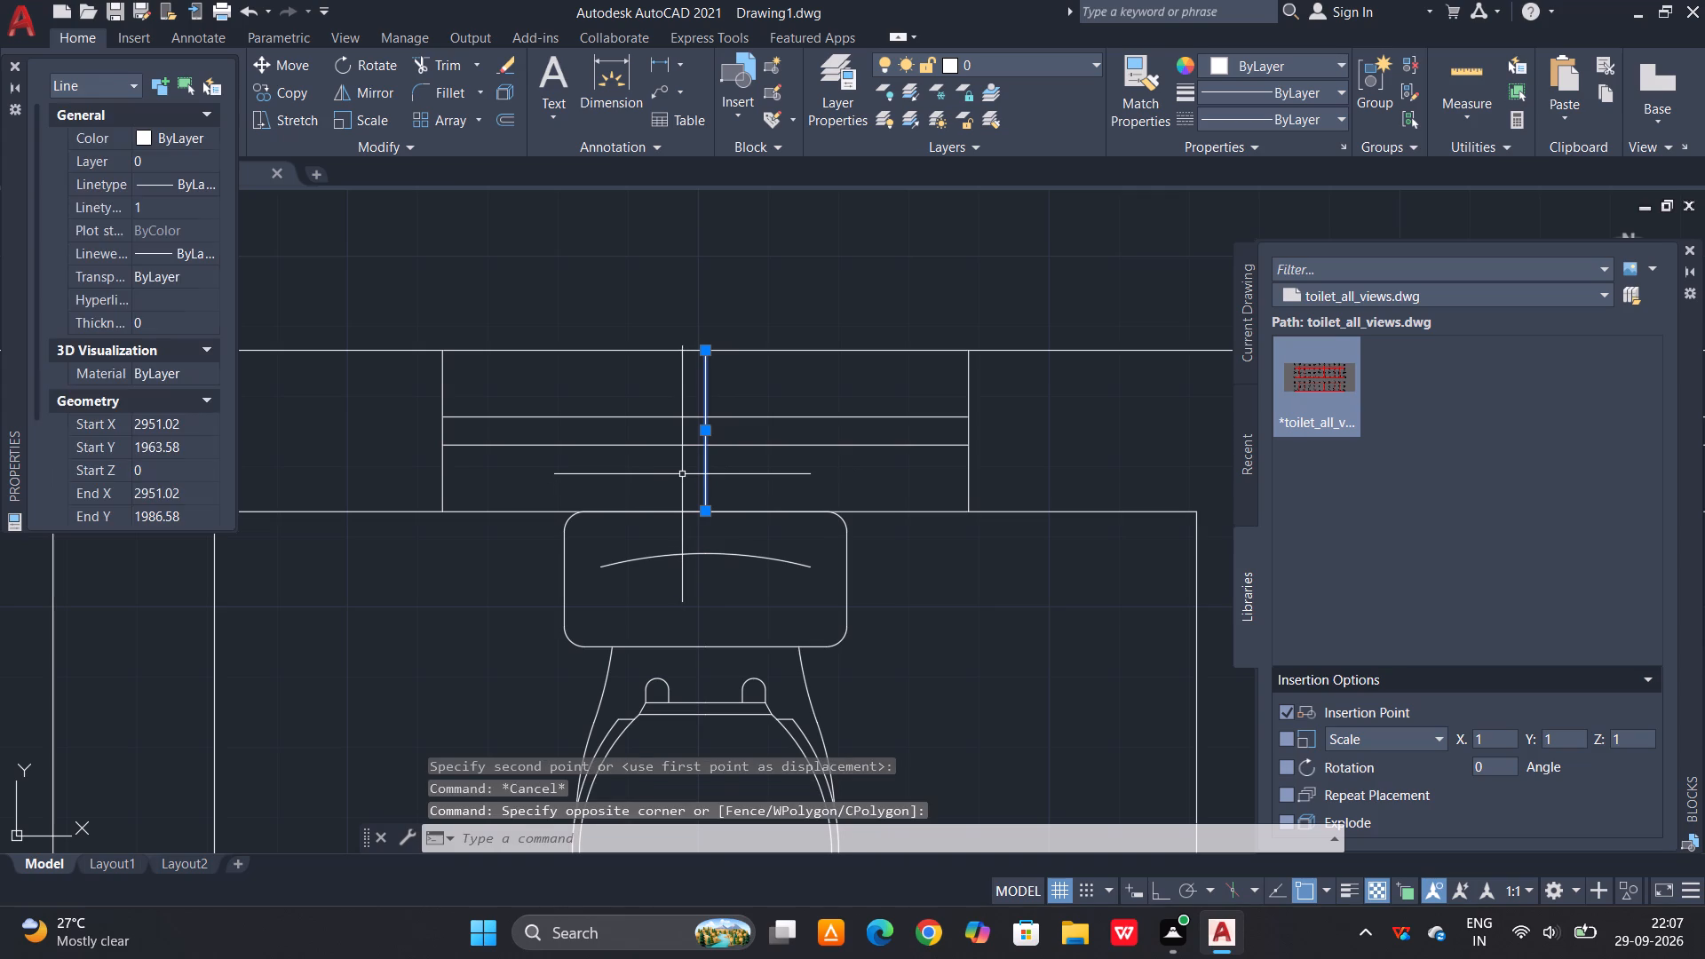
key(Delete)
scroll(682, 474, down, 2)
click(1138, 441)
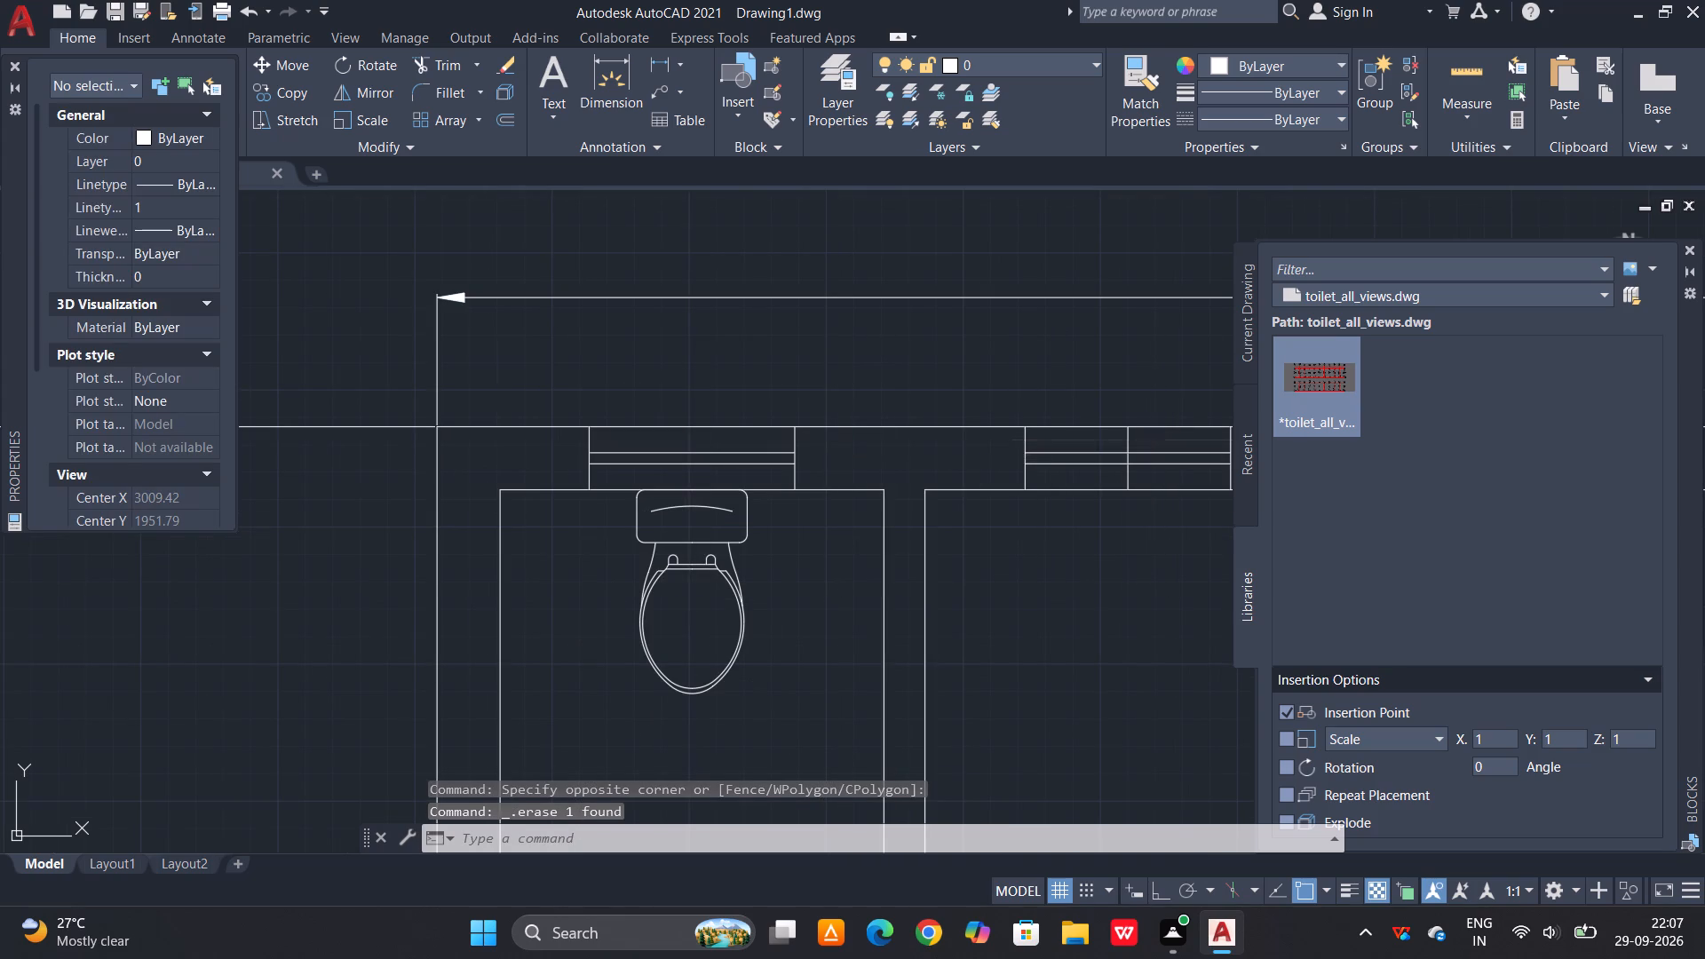
click(1106, 438)
key(Delete)
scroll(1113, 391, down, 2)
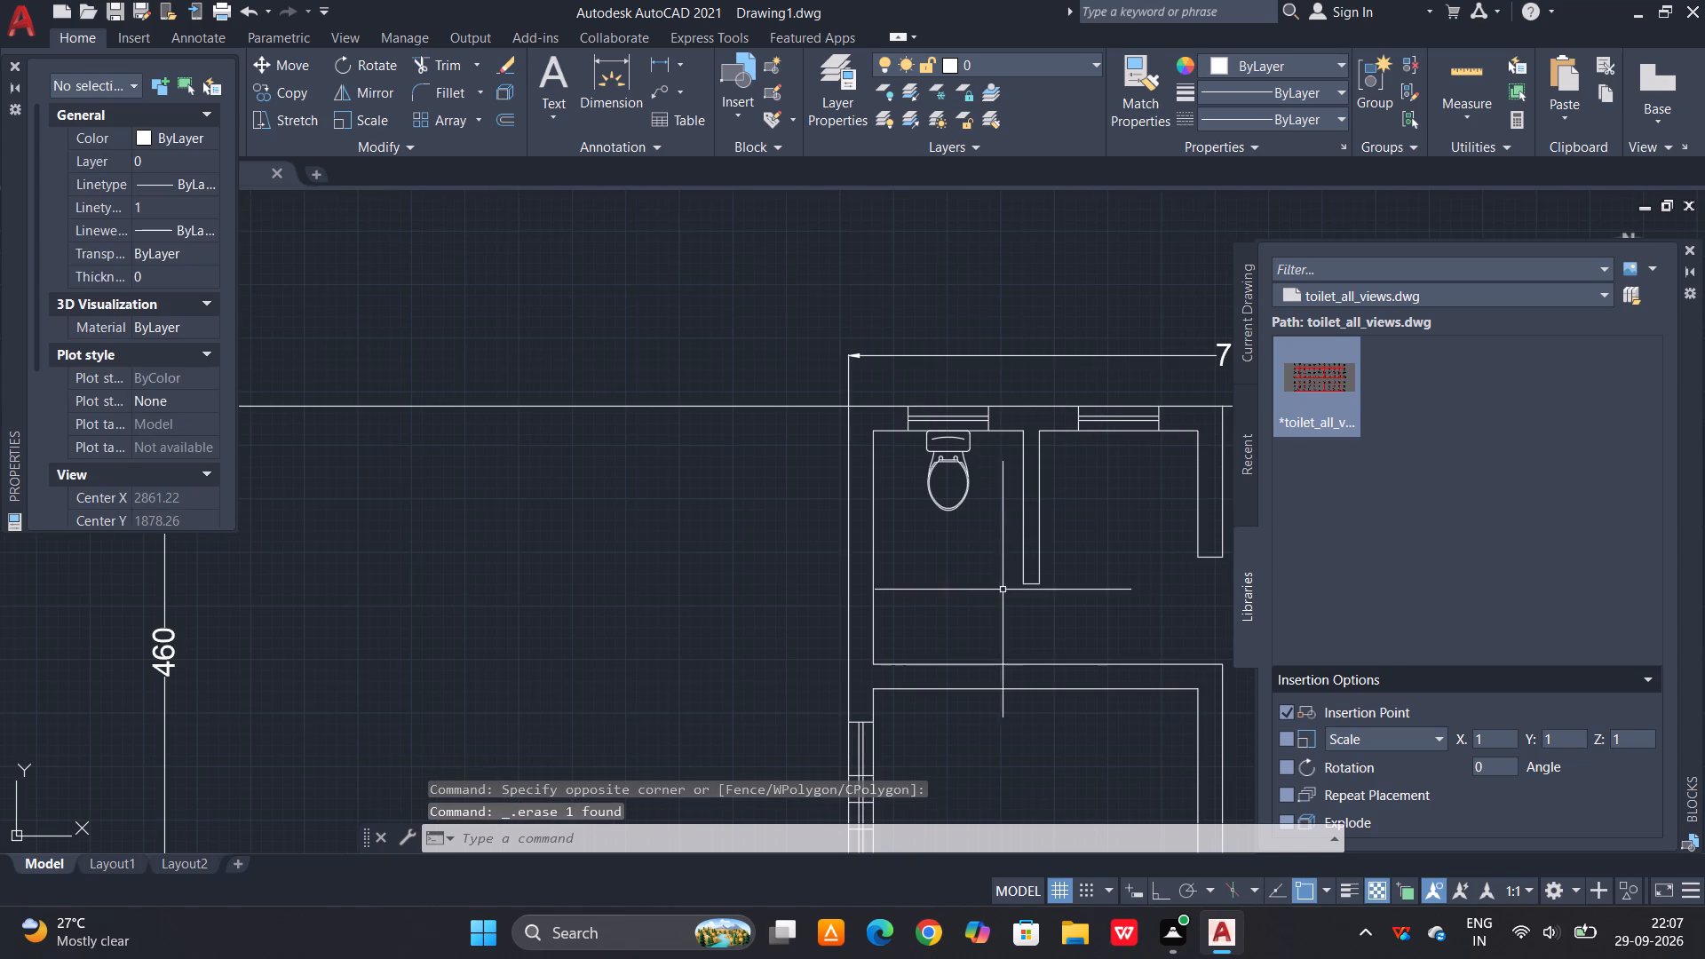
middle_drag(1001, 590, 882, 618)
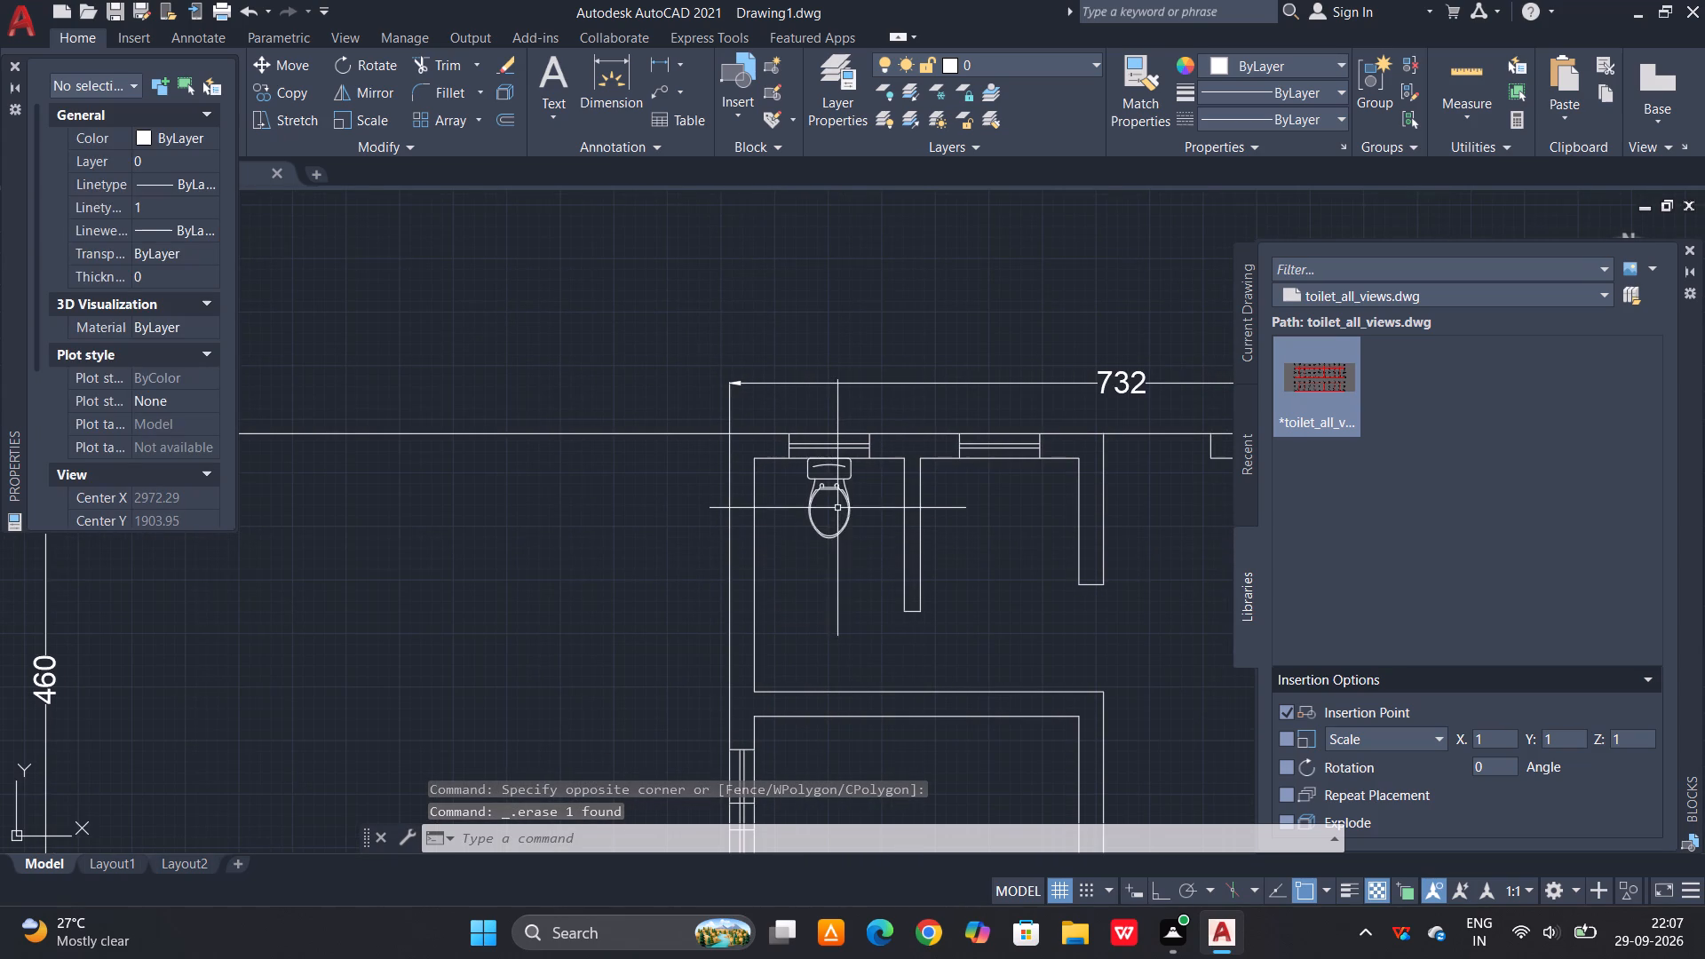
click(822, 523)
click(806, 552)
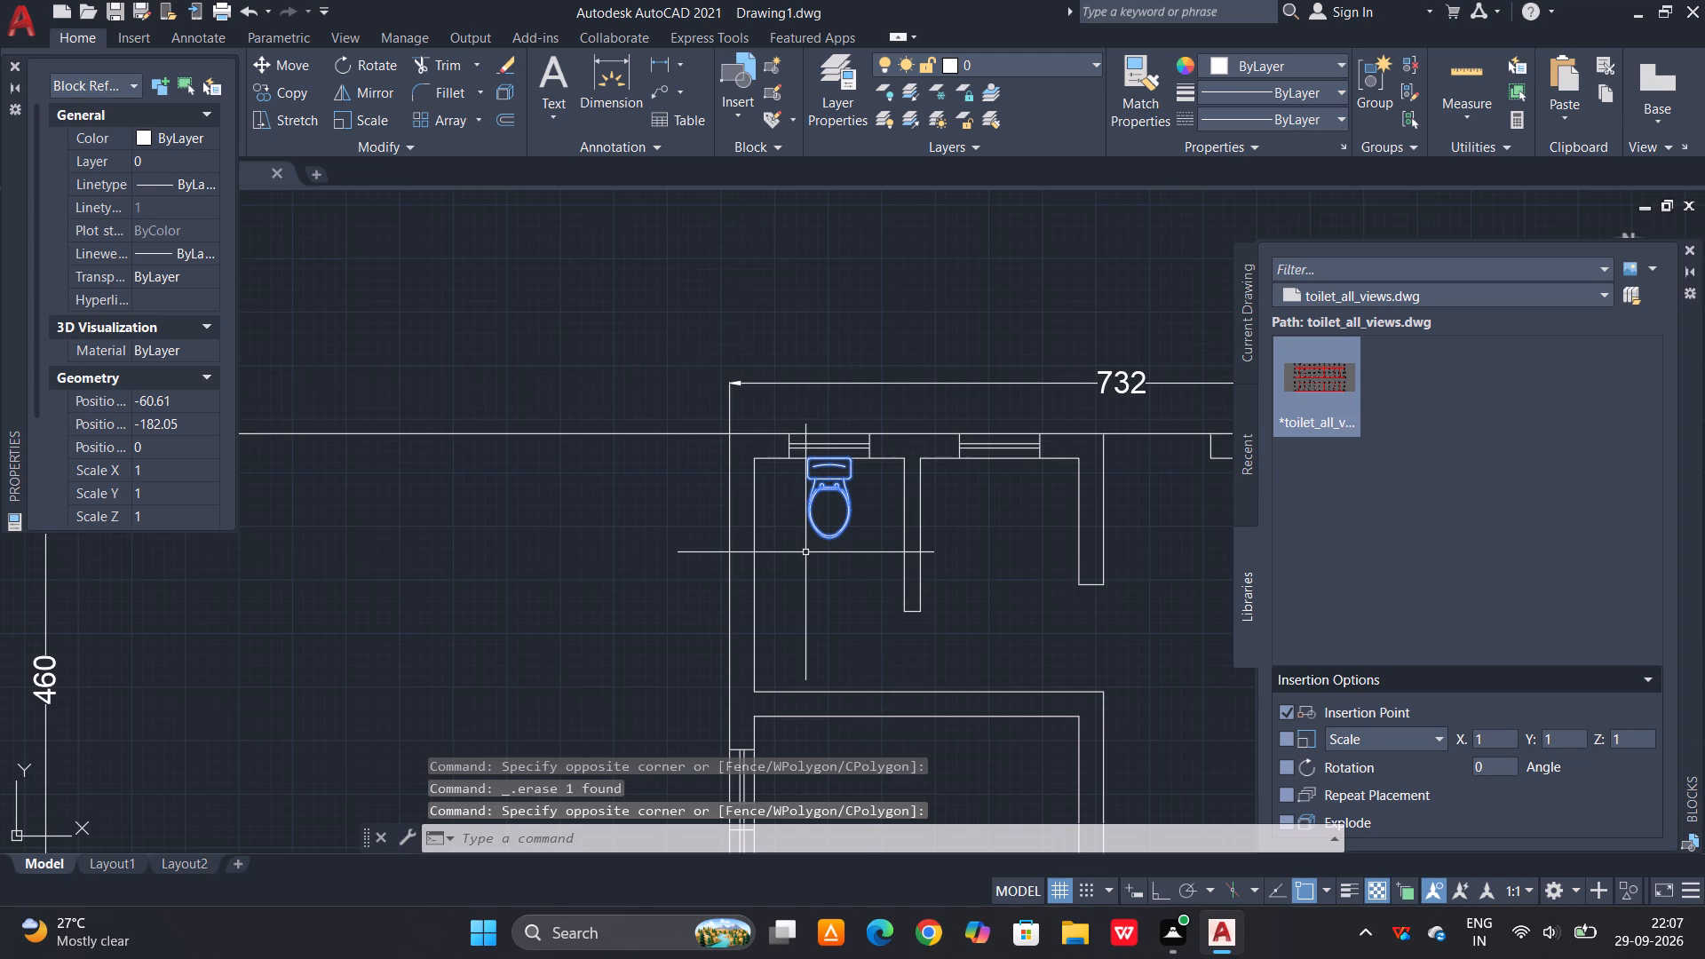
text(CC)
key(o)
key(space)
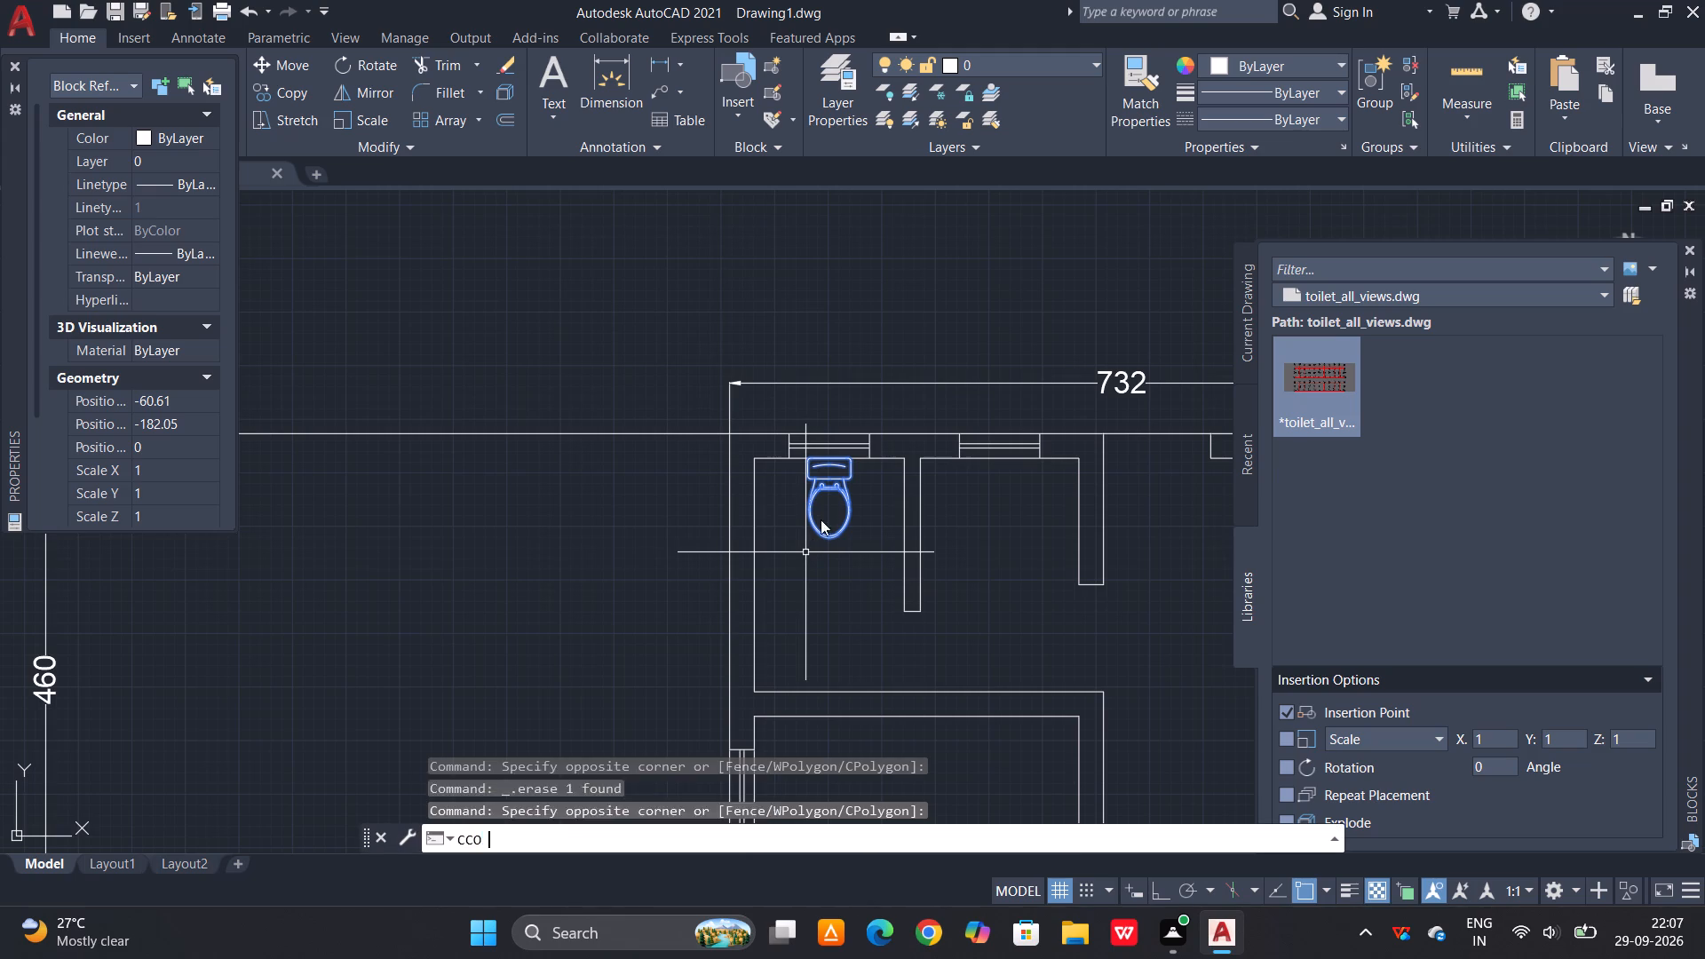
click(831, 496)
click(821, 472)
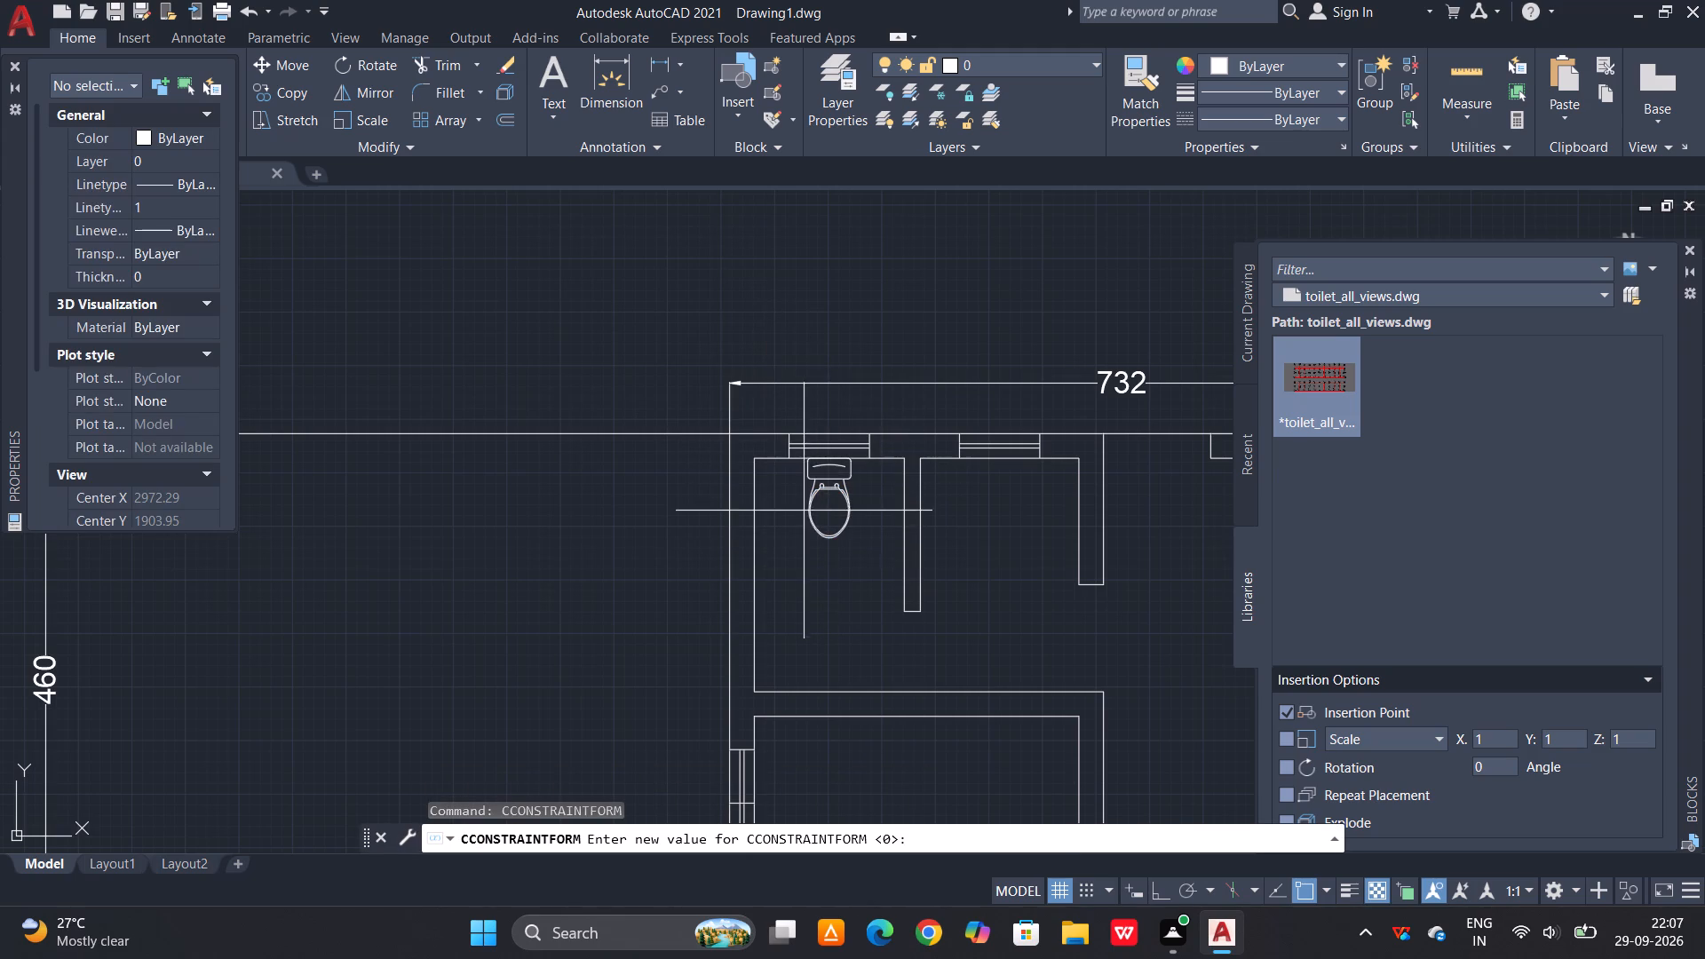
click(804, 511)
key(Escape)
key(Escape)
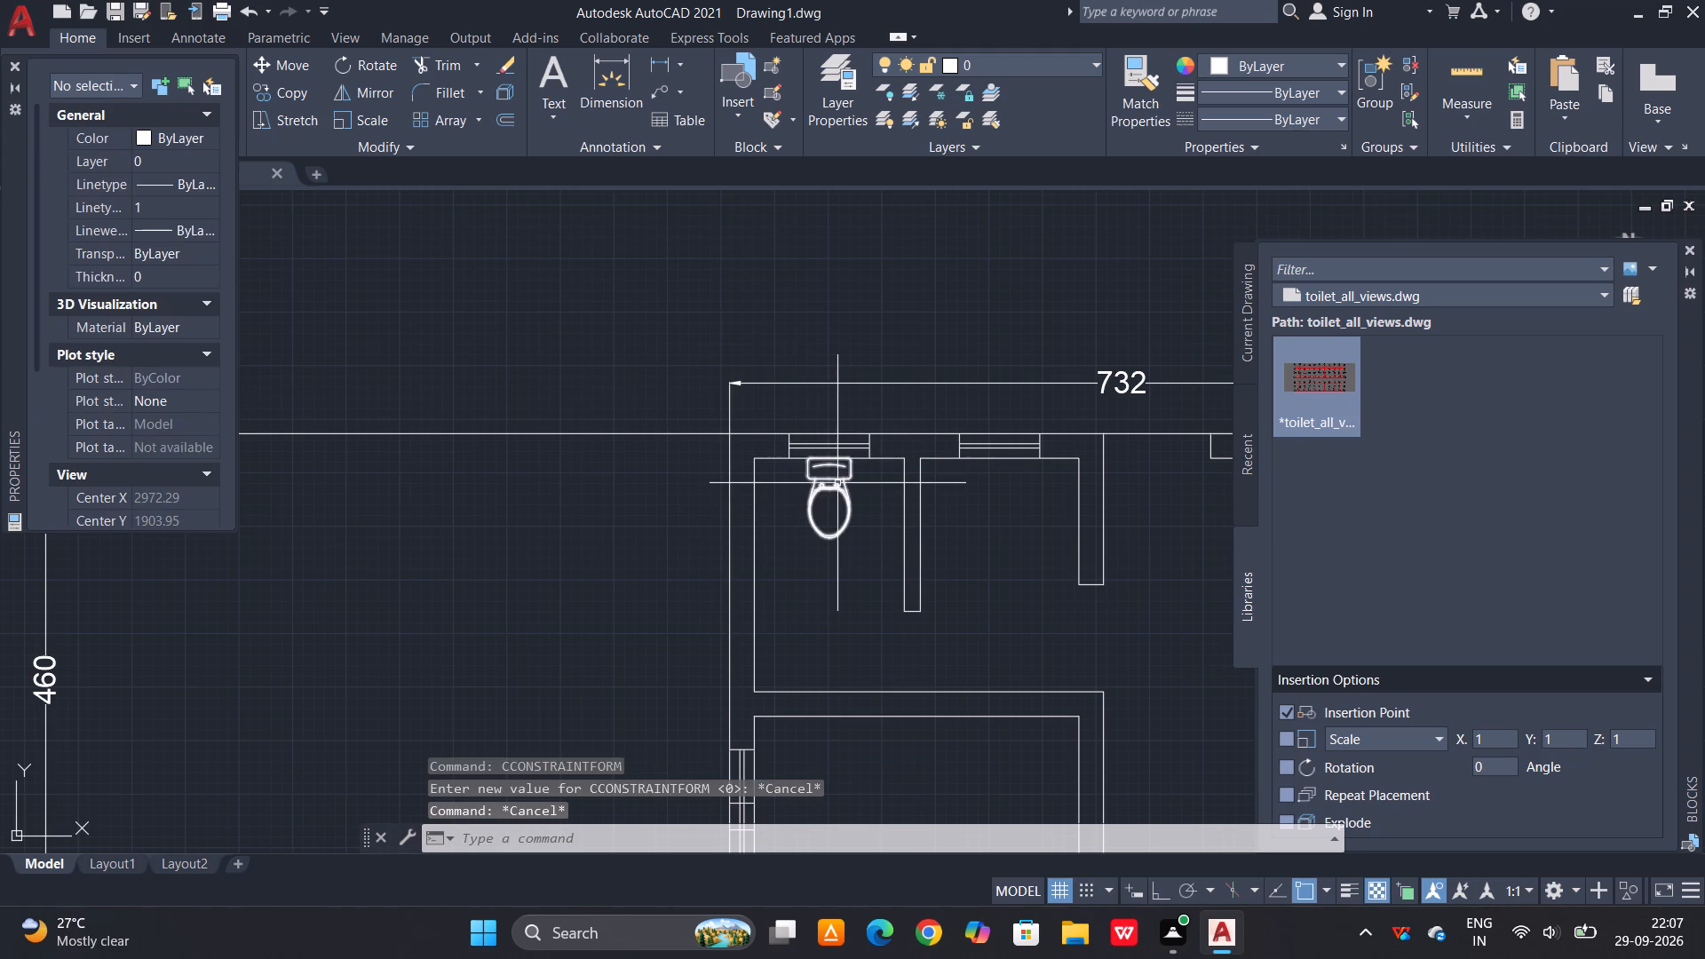
Copy the toilet block from the first bathroom to the empty area above the 460 dimension's corner of the plan.
click(838, 483)
text(CO)
key(space)
click(825, 494)
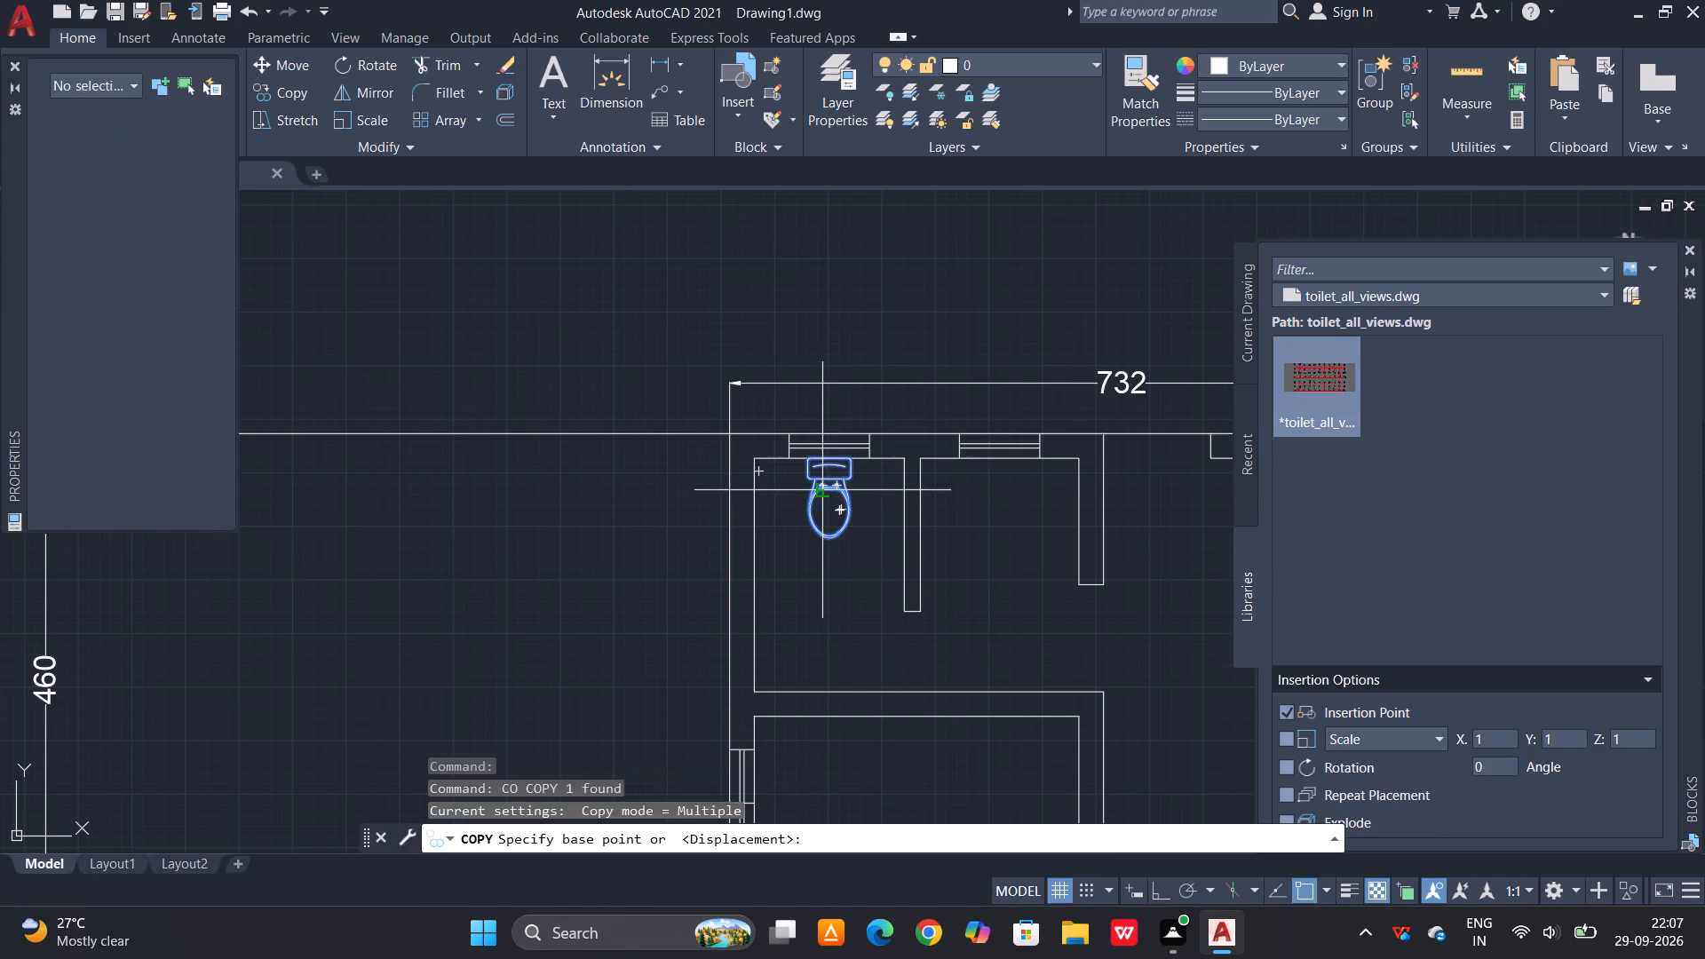
scroll(805, 494, down, 3)
click(727, 413)
scroll(727, 418, up, 2)
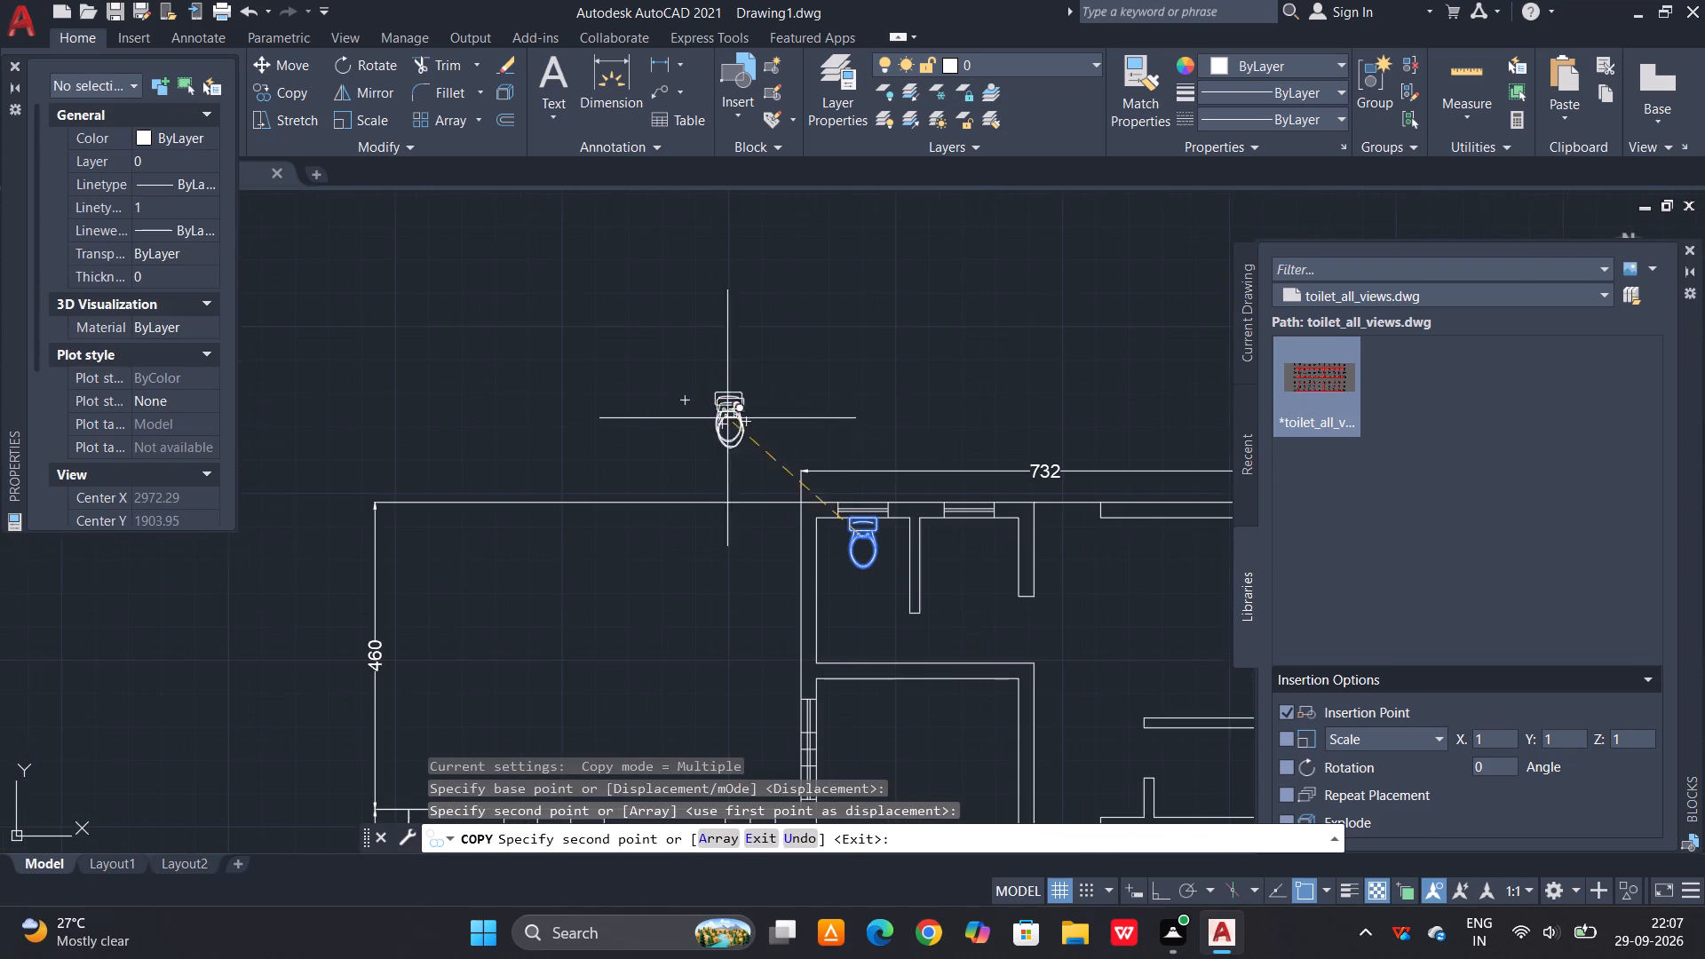
key(Escape)
Rotate the copied toilet 90° counterclockwise about its tank's back edge, with Ortho on, so the bowl points right.
key(F8)
drag(764, 384, 755, 391)
click(661, 460)
text(RO)
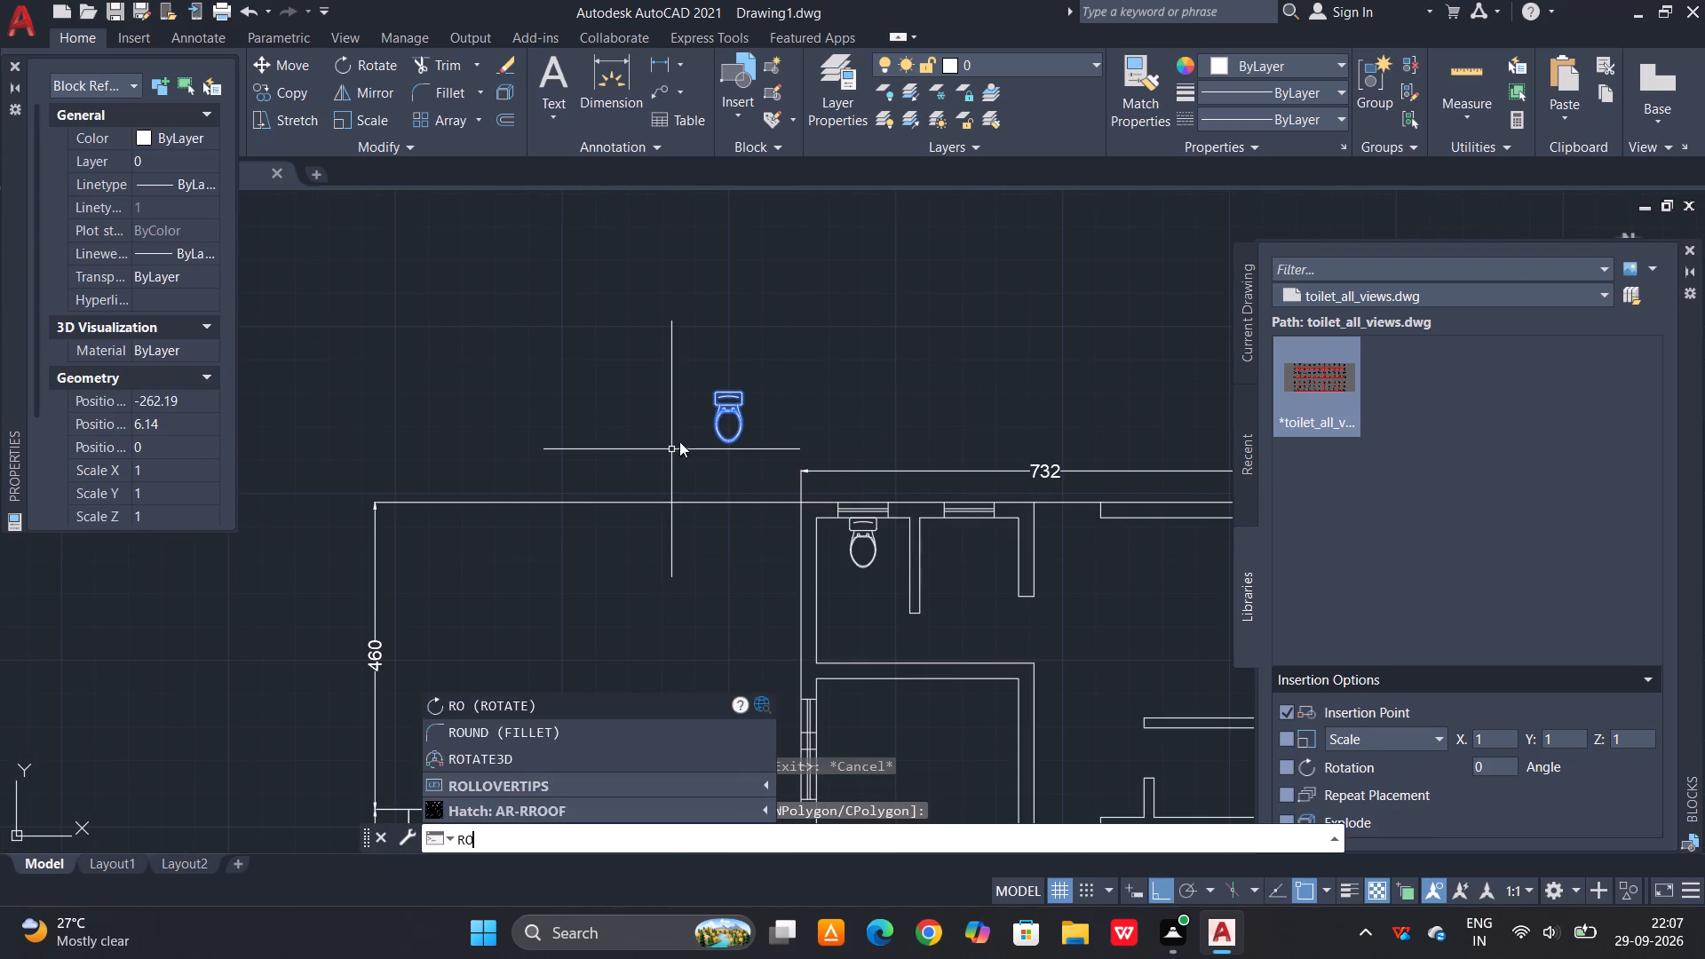
key(space)
click(726, 390)
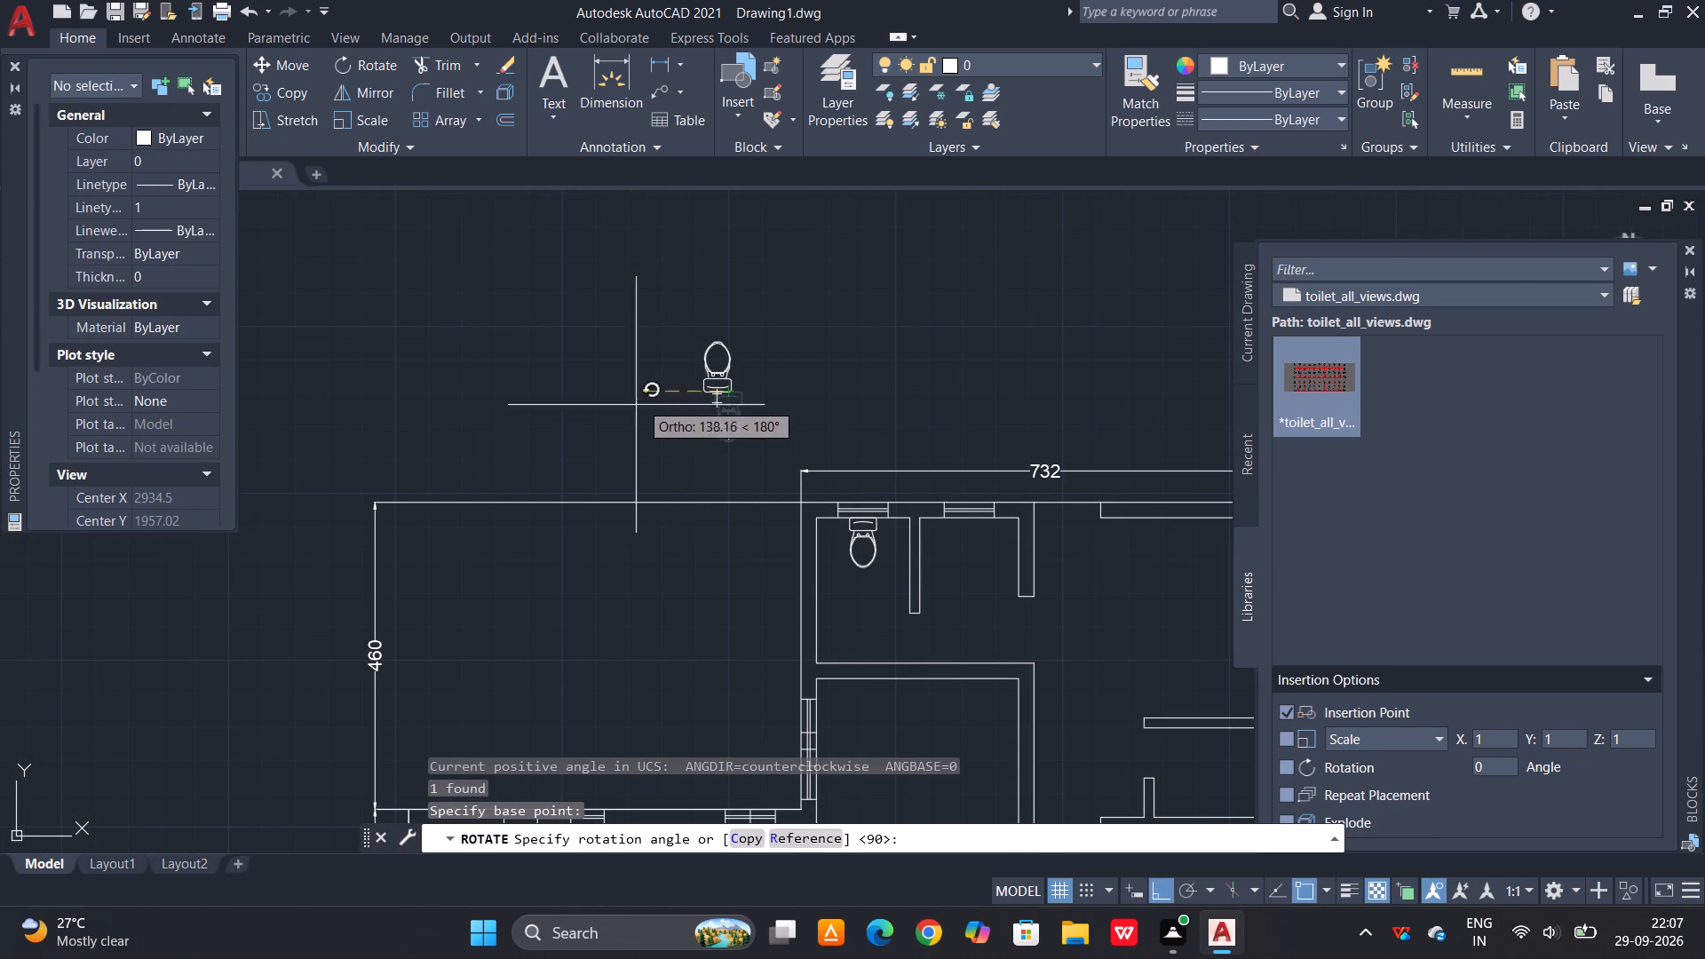
click(707, 343)
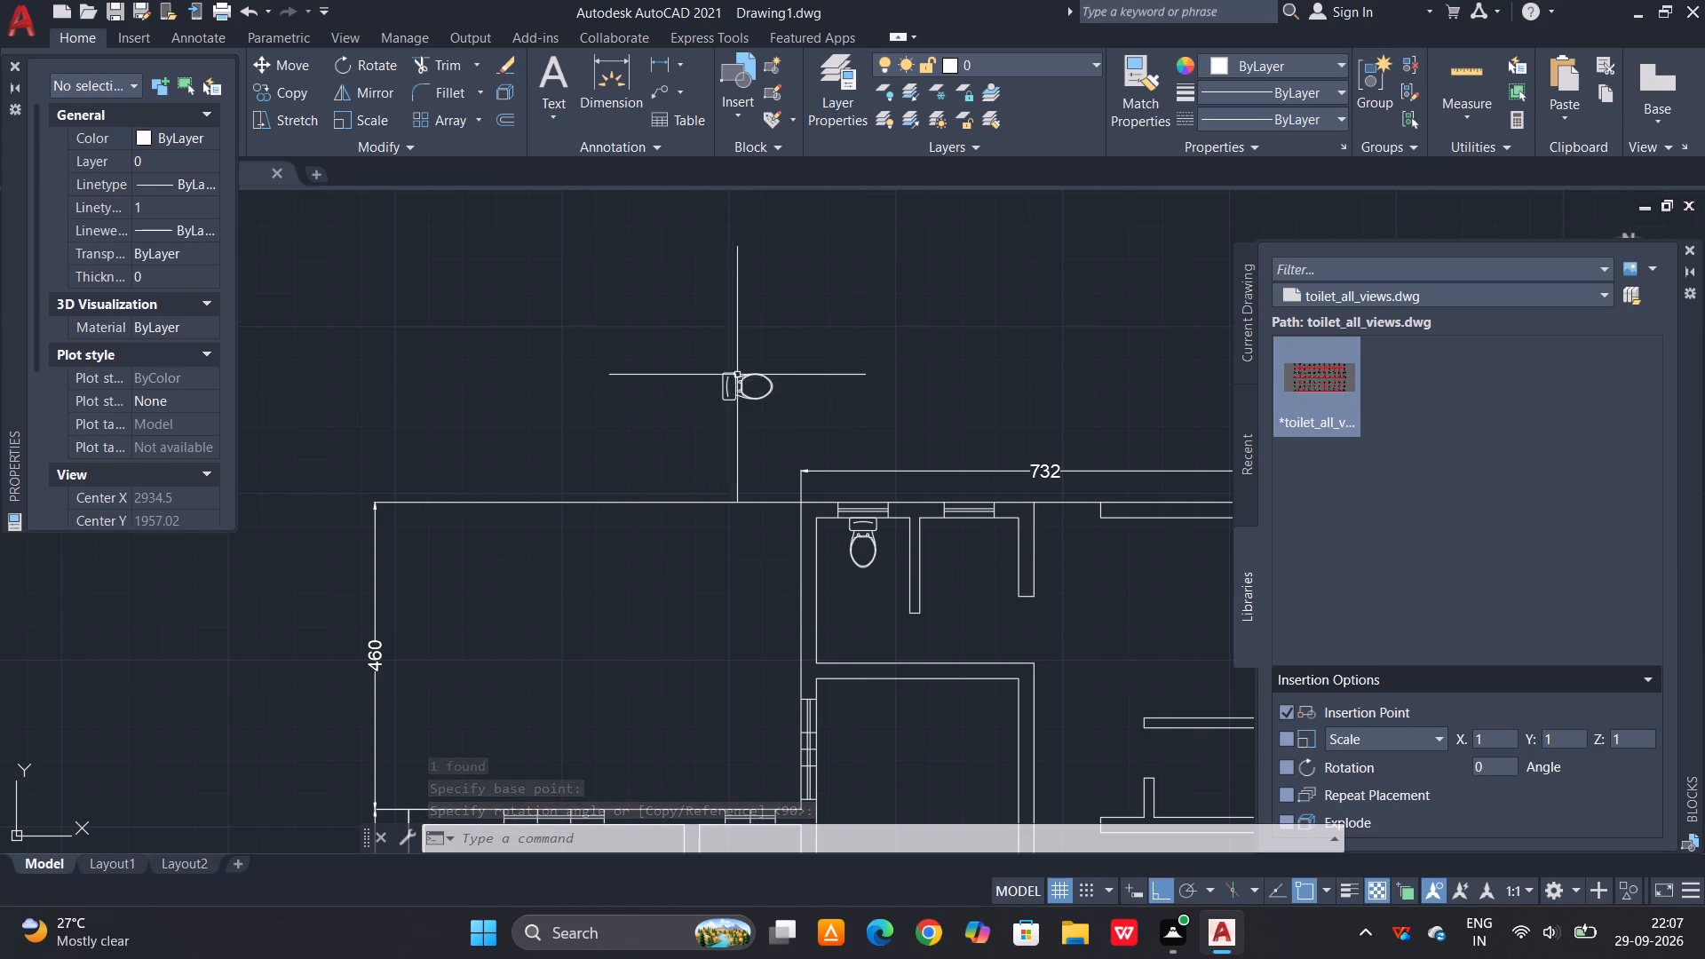
Move the rotated toilet by its tank's back midpoint onto the left outer wall's inner face, centred on the window above the horizontal partition.
click(764, 357)
click(714, 428)
key(m)
key(space)
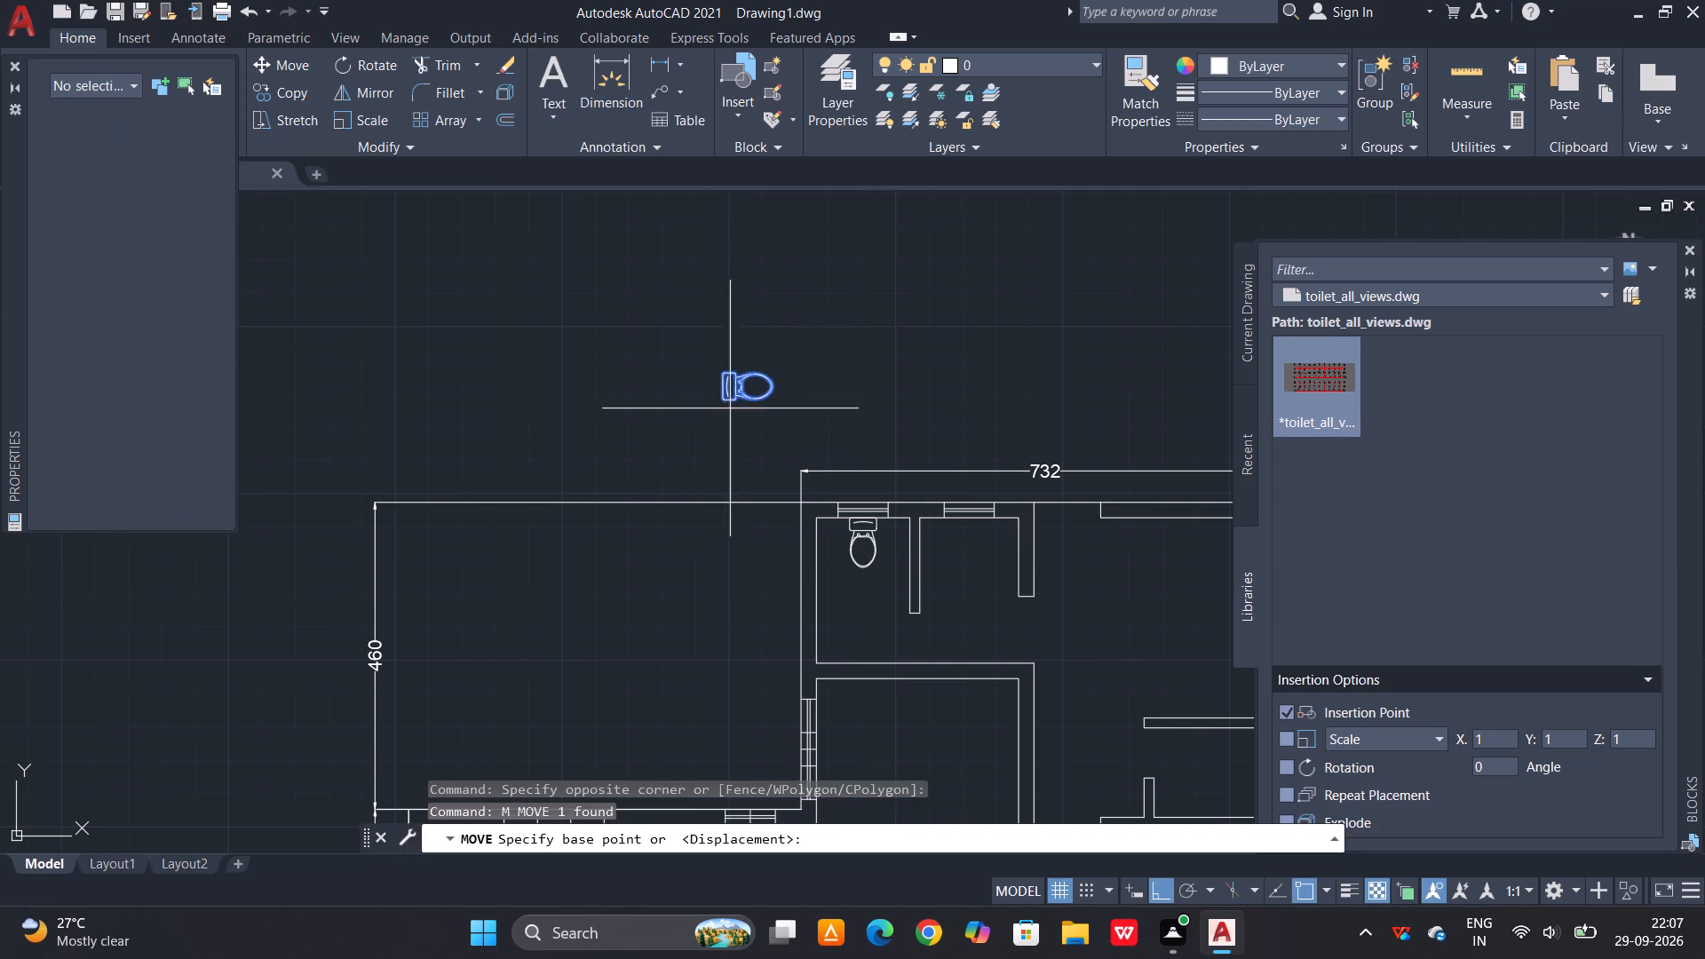
scroll(734, 397, up, 3)
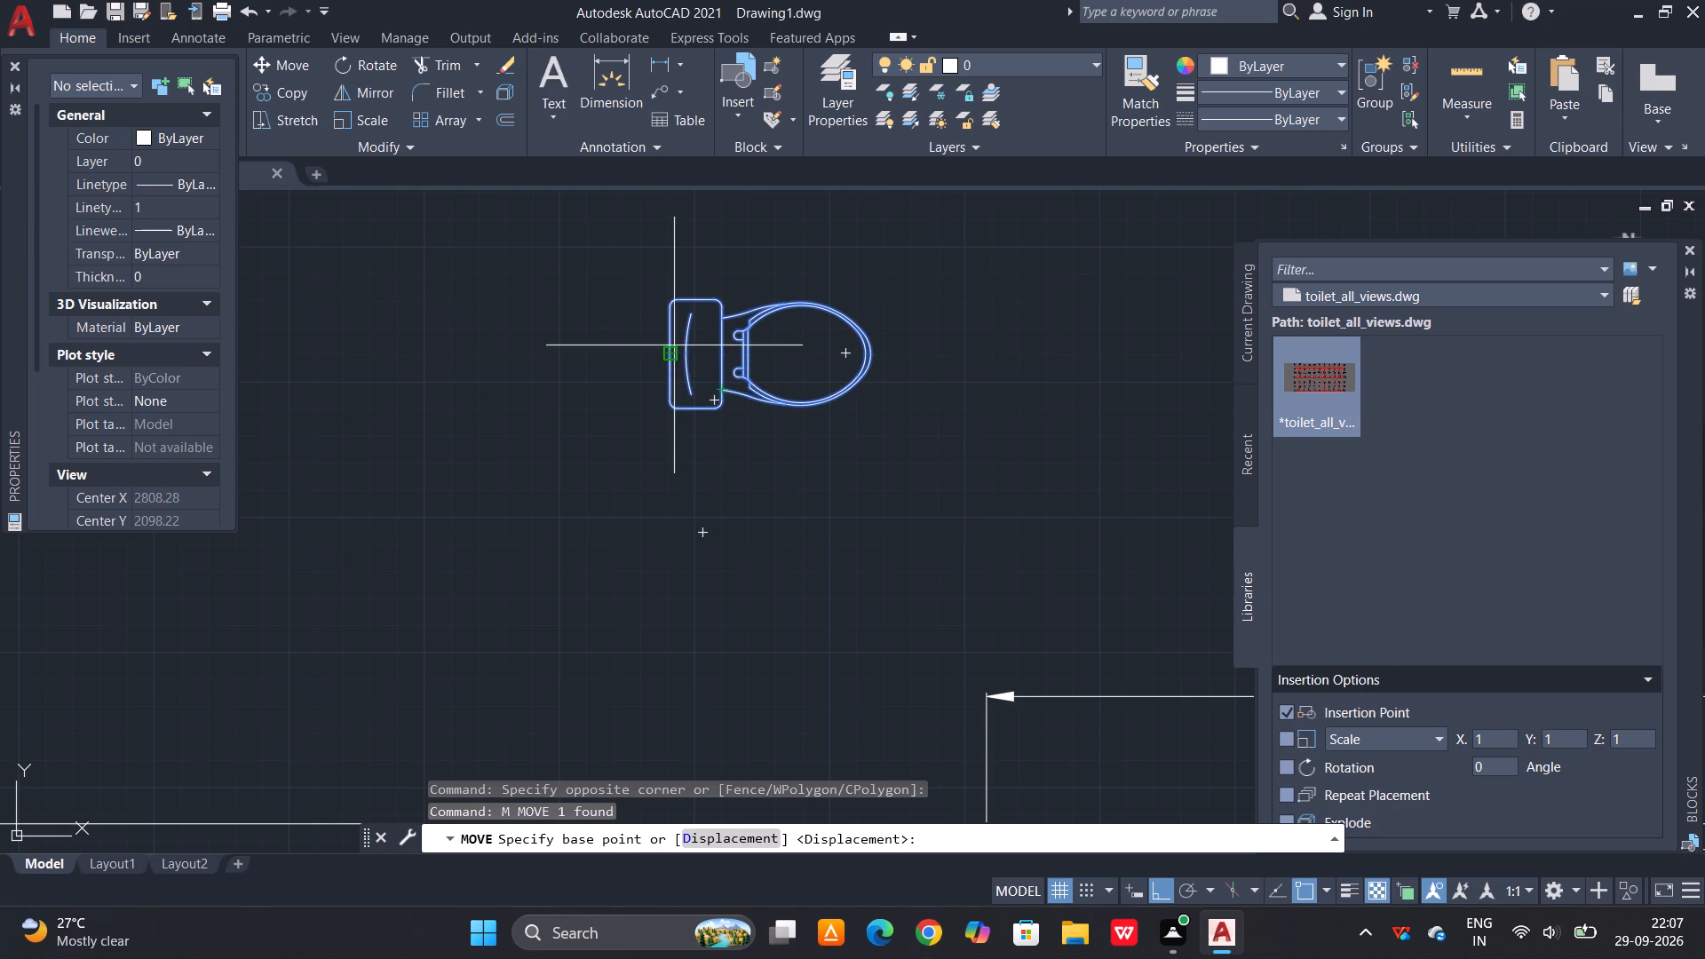
click(669, 358)
scroll(701, 316, down, 8)
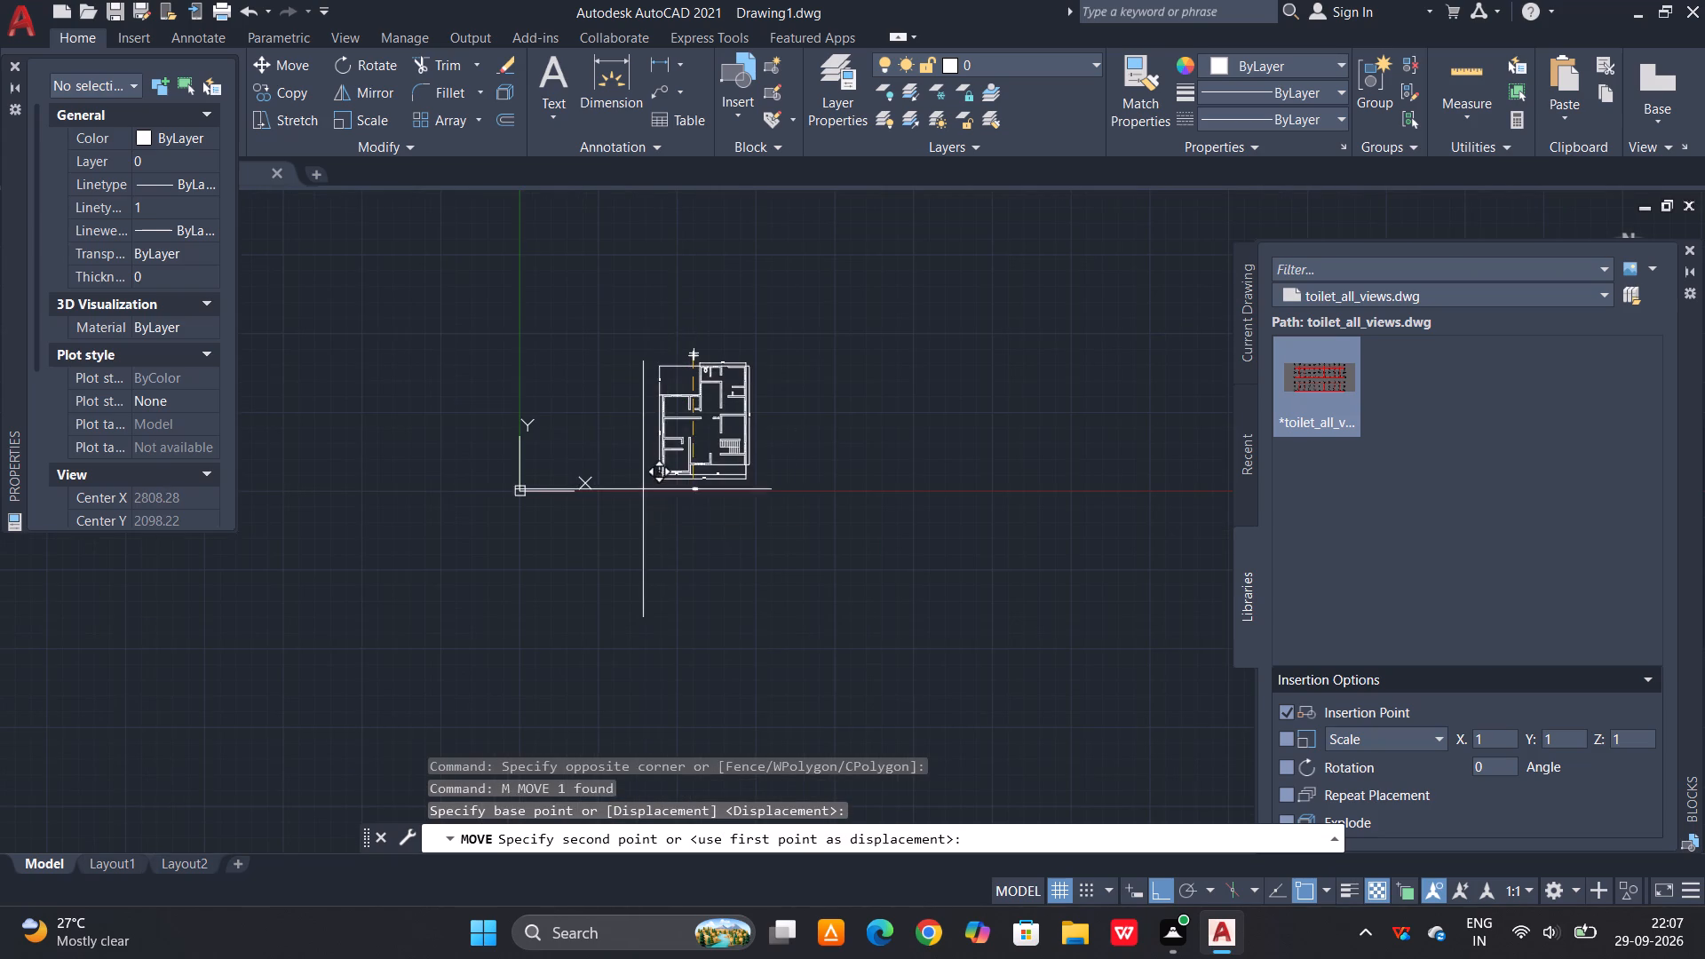
scroll(665, 438, up, 8)
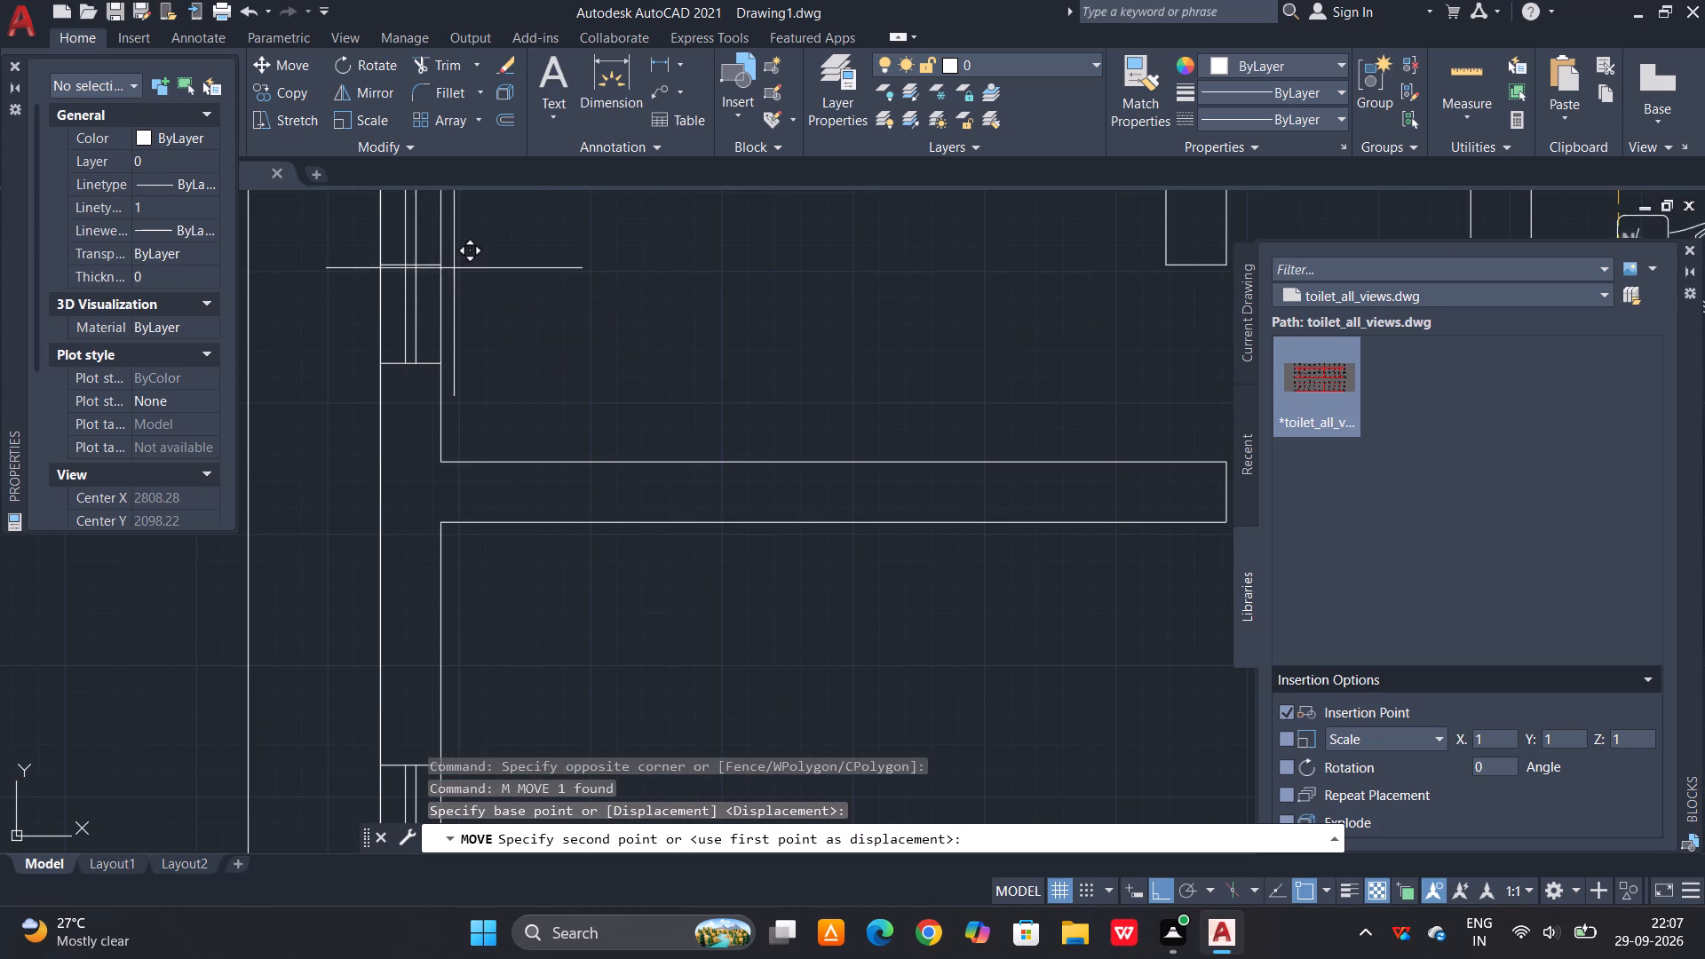
click(445, 266)
key(Escape)
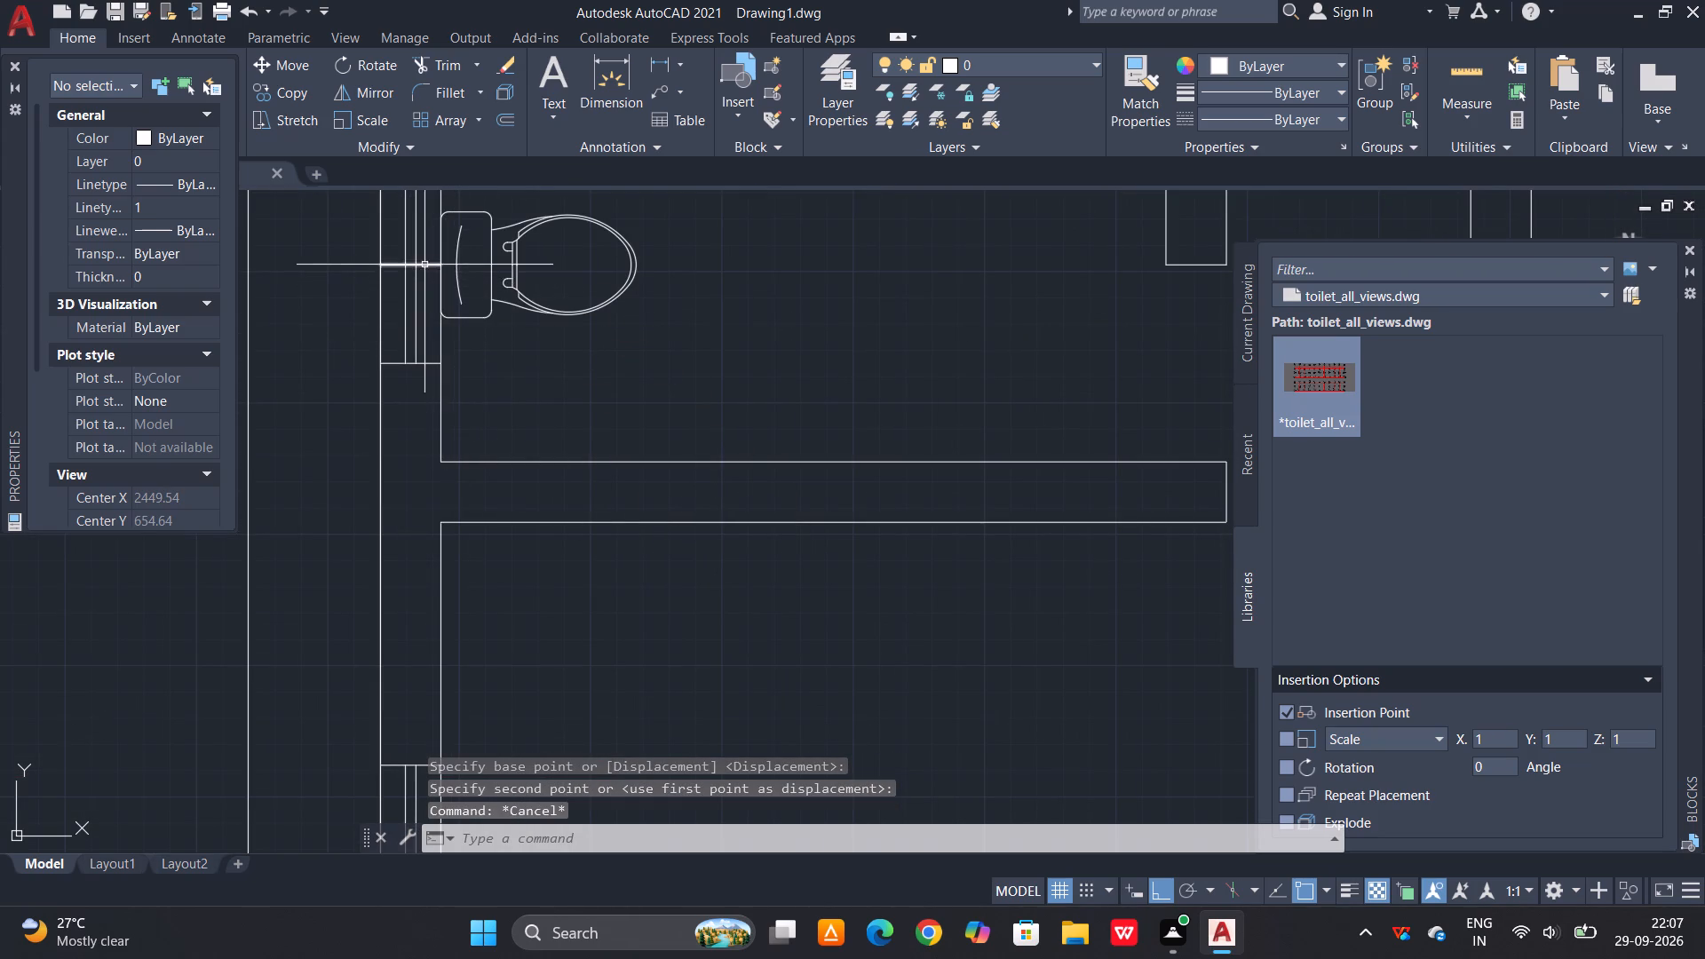
Delete the horizontal centre line of the window behind the rotated toilet on the outer wall.
scroll(424, 262, up, 2)
drag(424, 266, 424, 274)
click(418, 298)
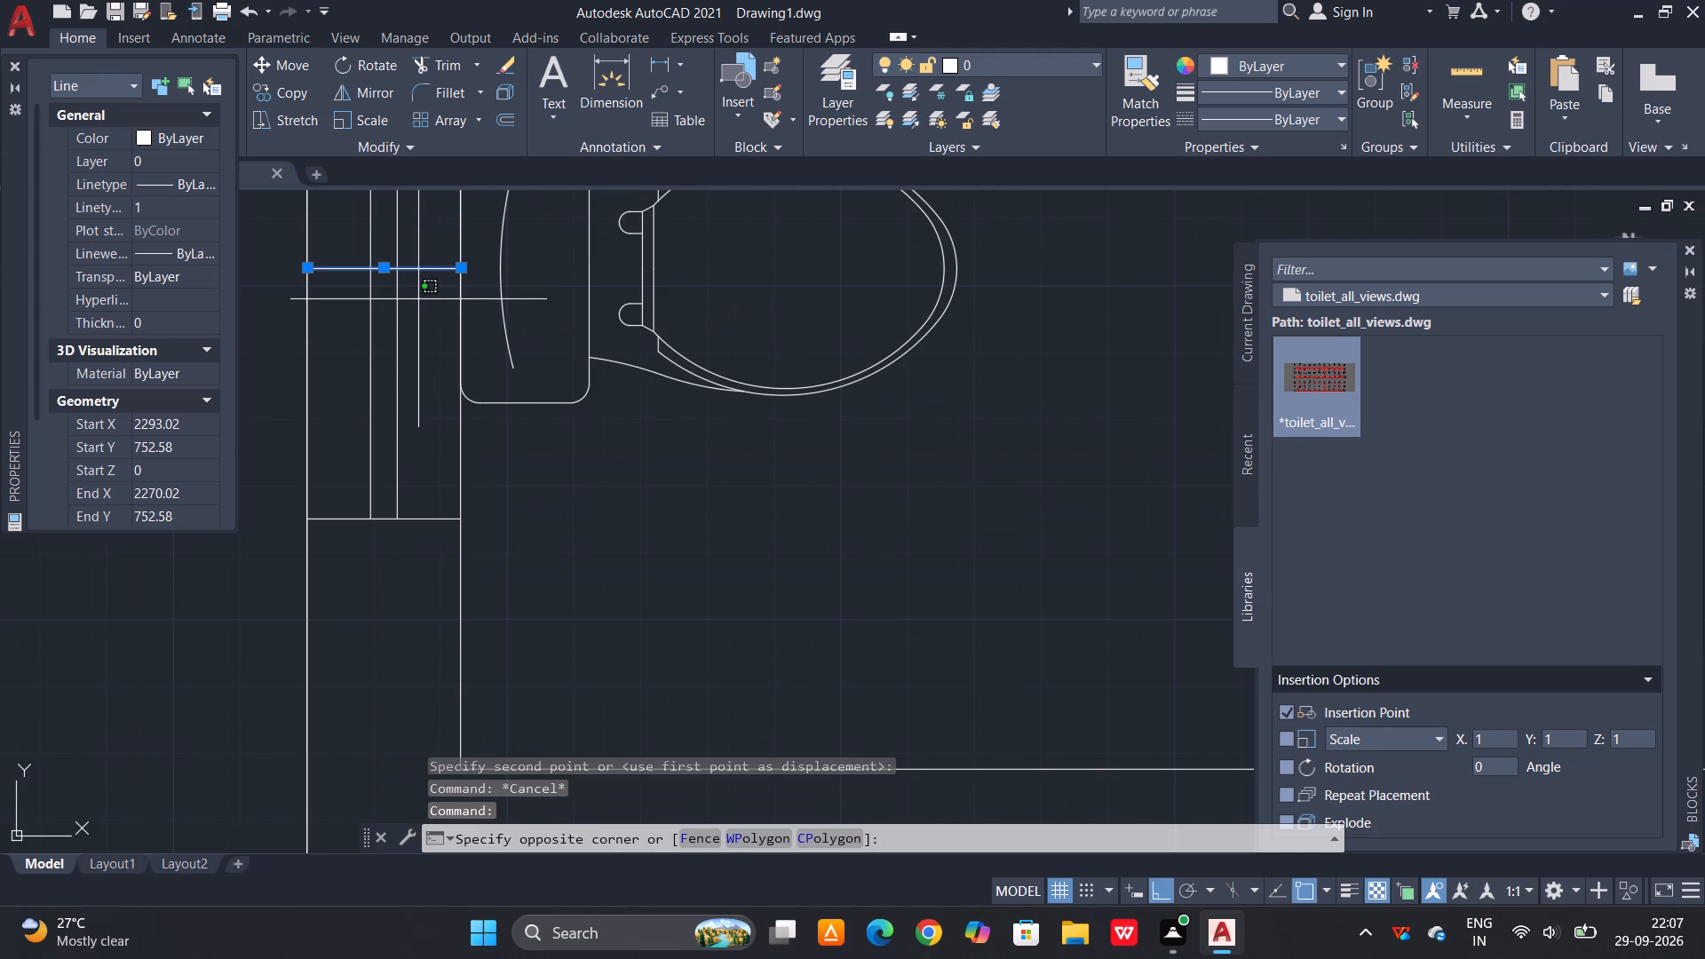
key(Delete)
Copy the toilet in the bathroom below the 732 dimension by its tank's back midpoint to the unfurnished bathroom, centred on its window's inner wall face.
scroll(435, 368, down, 9)
middle_drag(832, 438, 753, 617)
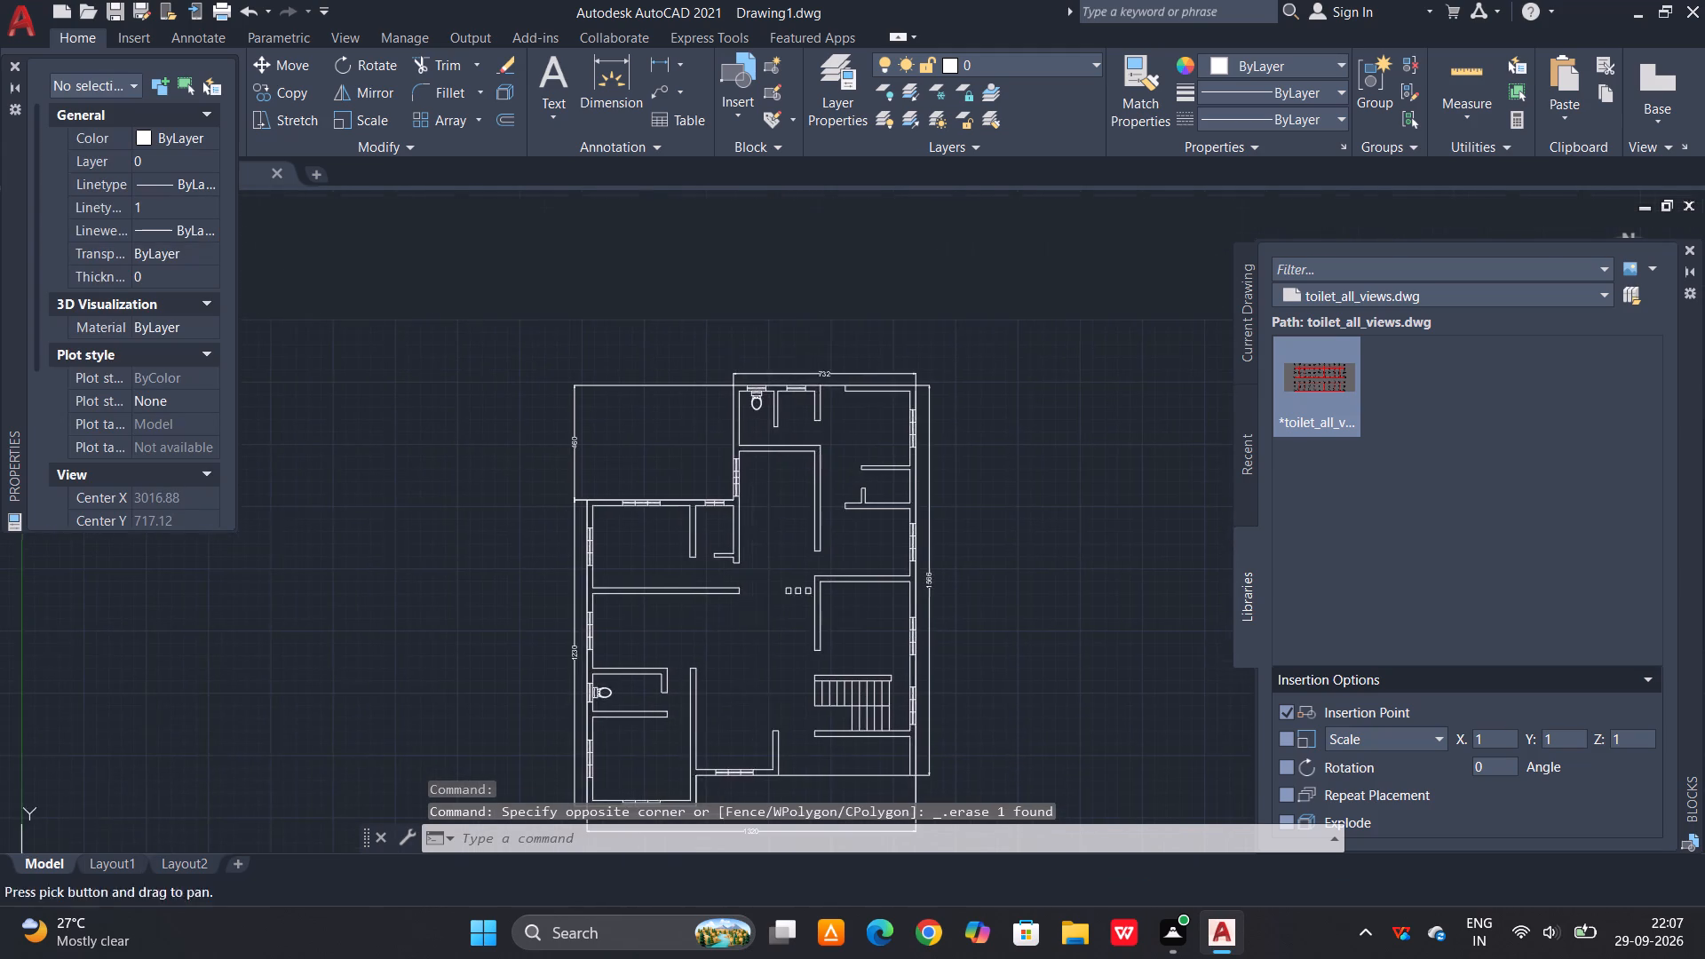
scroll(832, 381, up, 4)
middle_drag(570, 454, 923, 305)
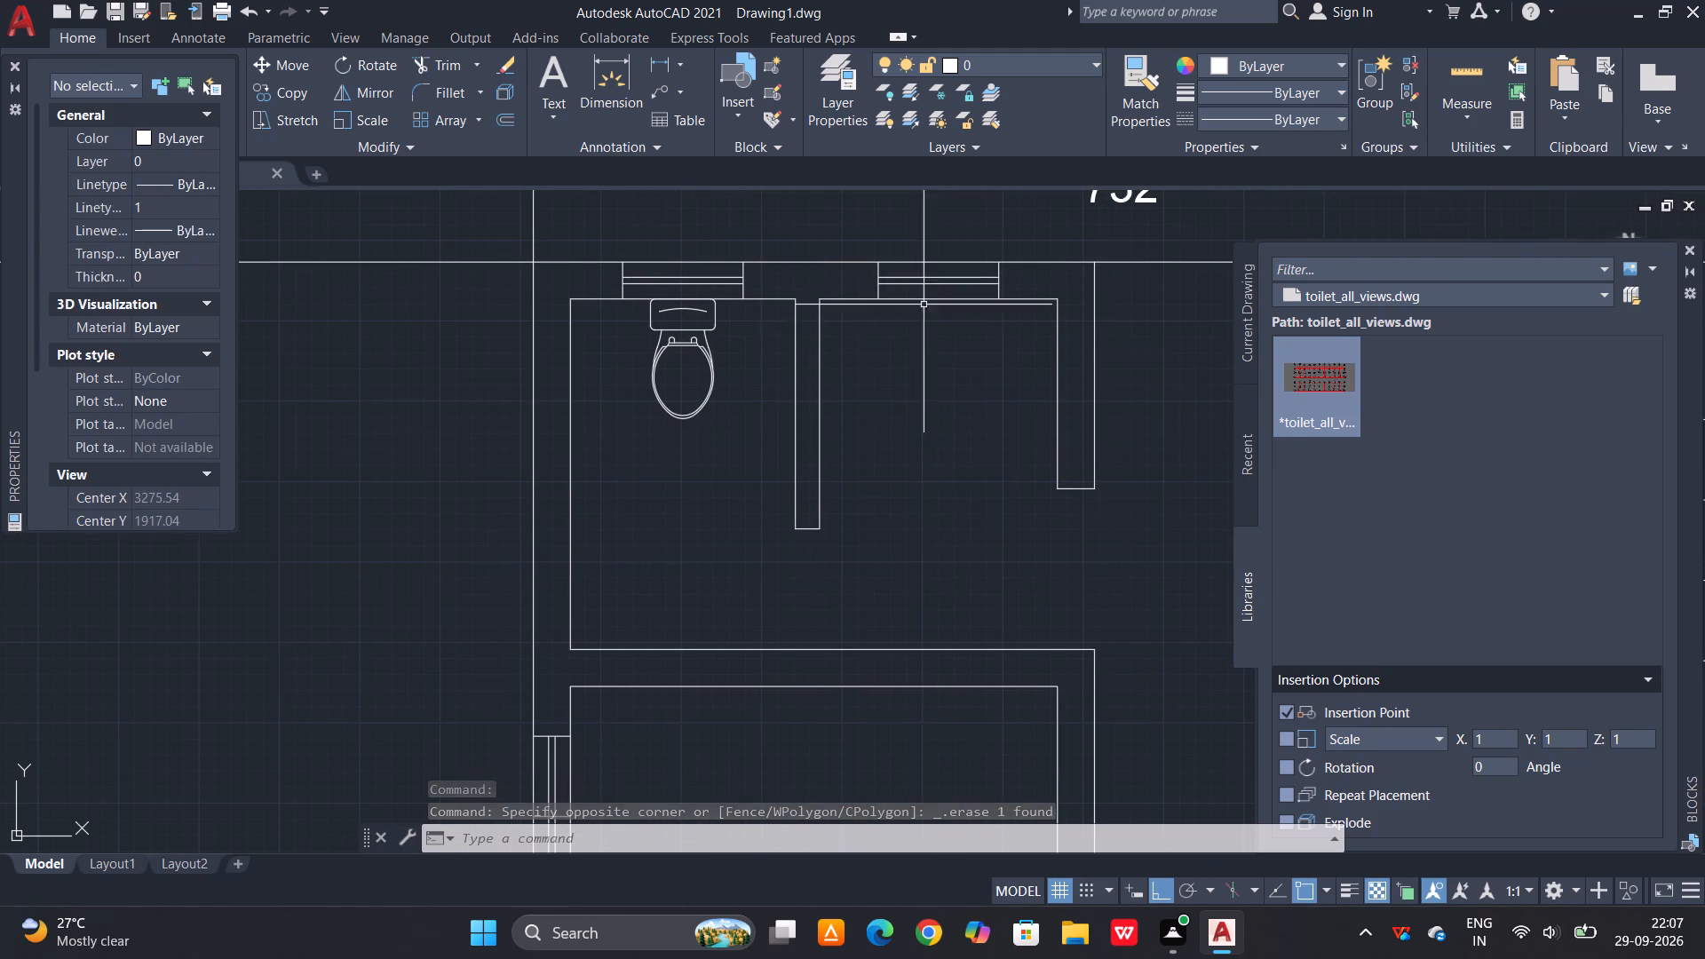
drag(723, 346, 706, 366)
click(659, 408)
key(c)
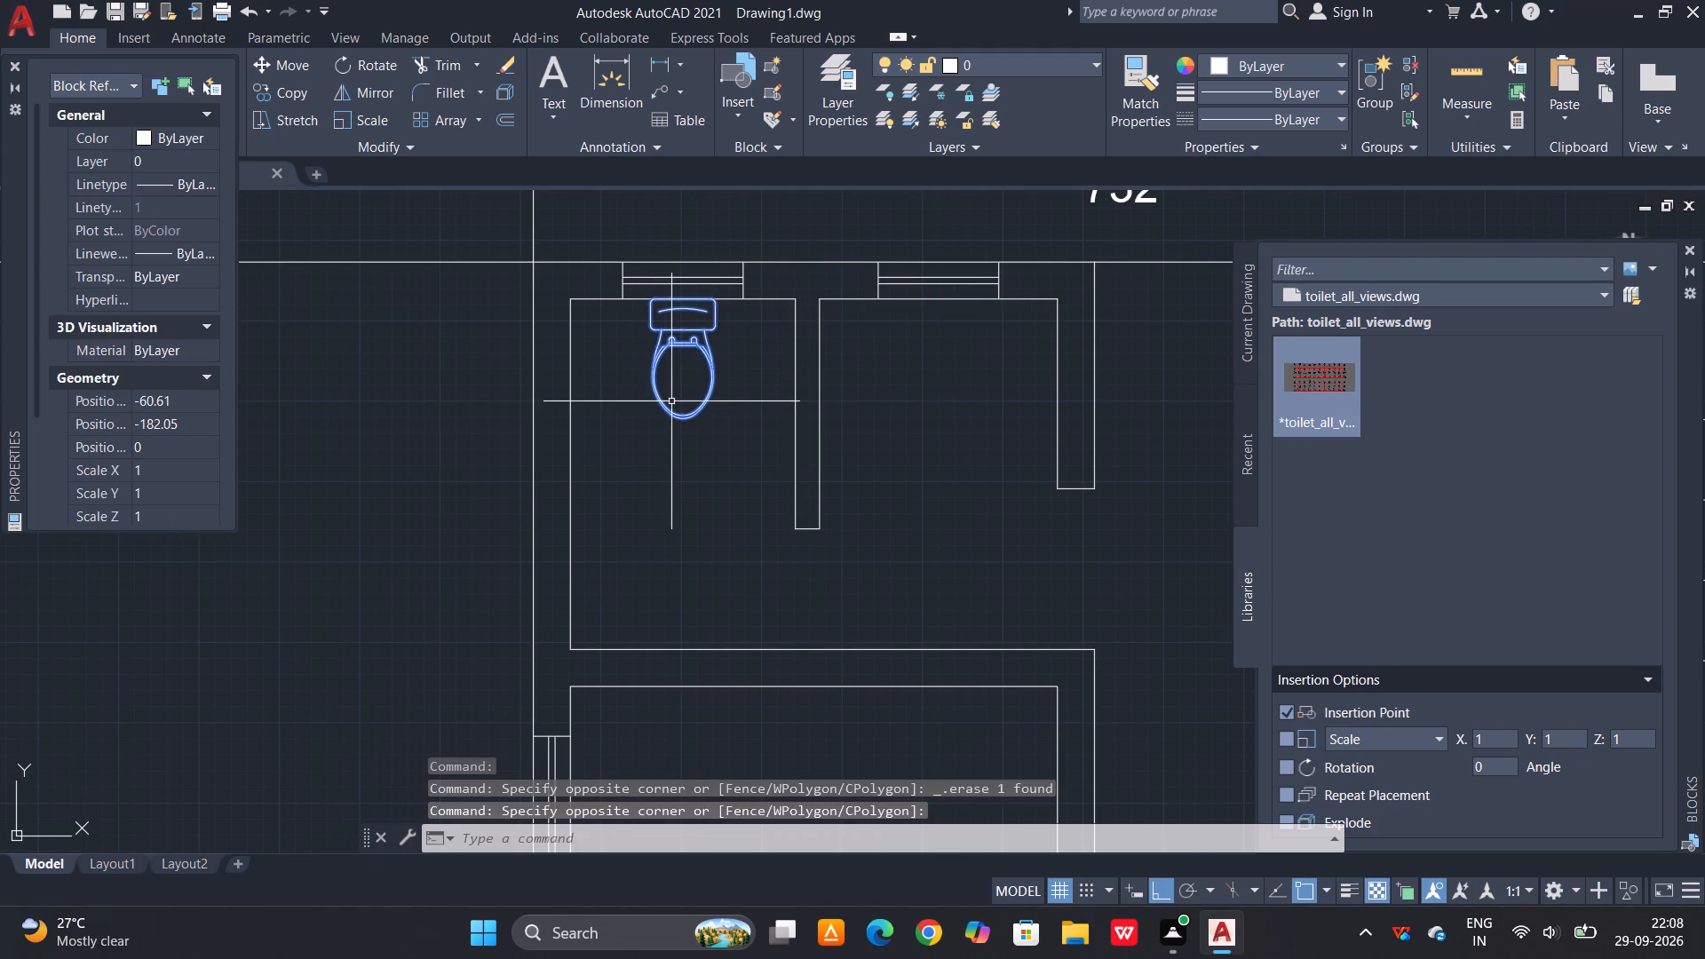
key(o)
key(space)
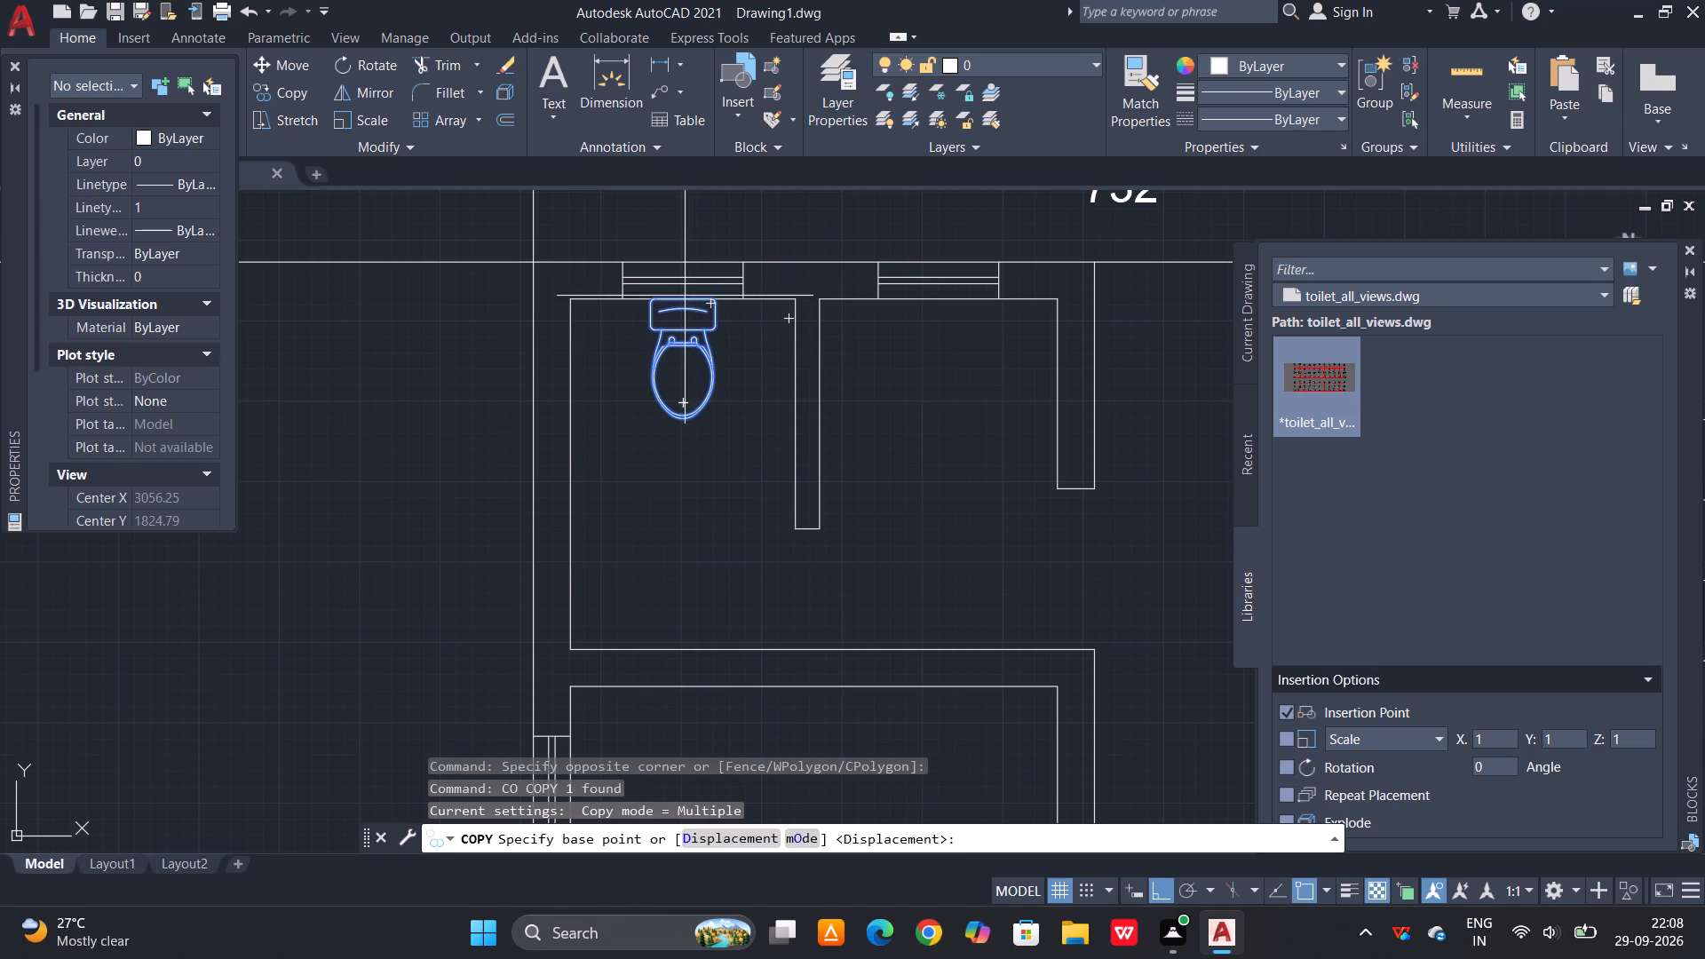
click(684, 297)
scroll(701, 280, down, 3)
scroll(625, 447, up, 4)
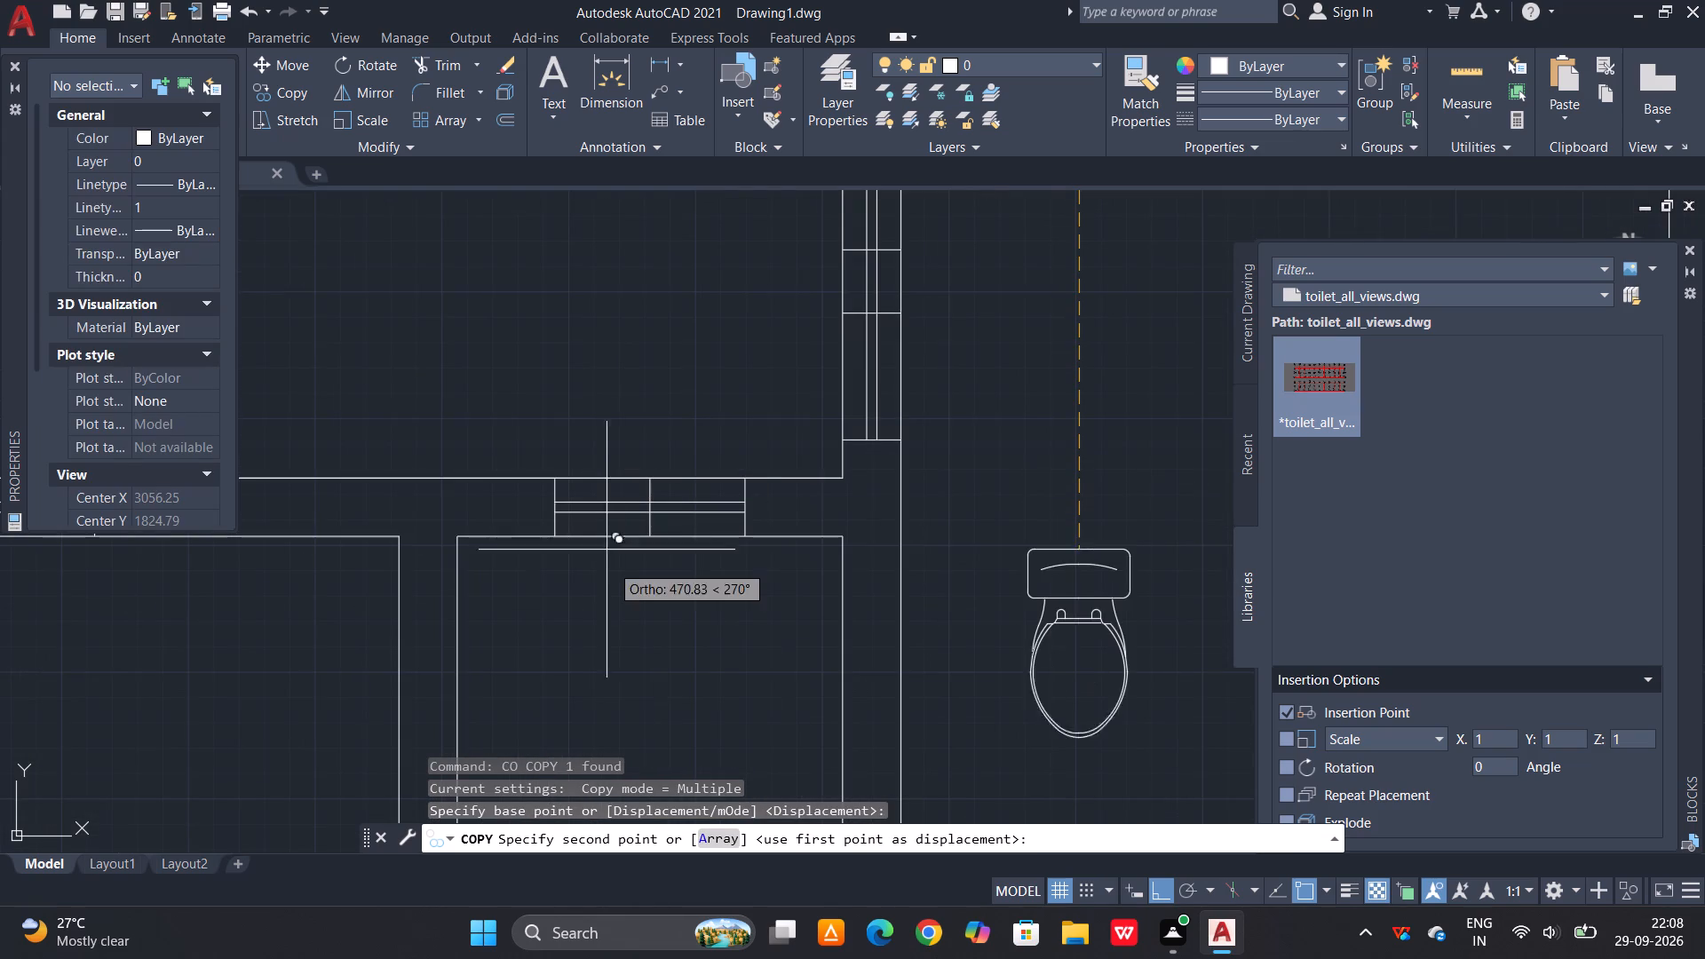
click(648, 537)
key(Escape)
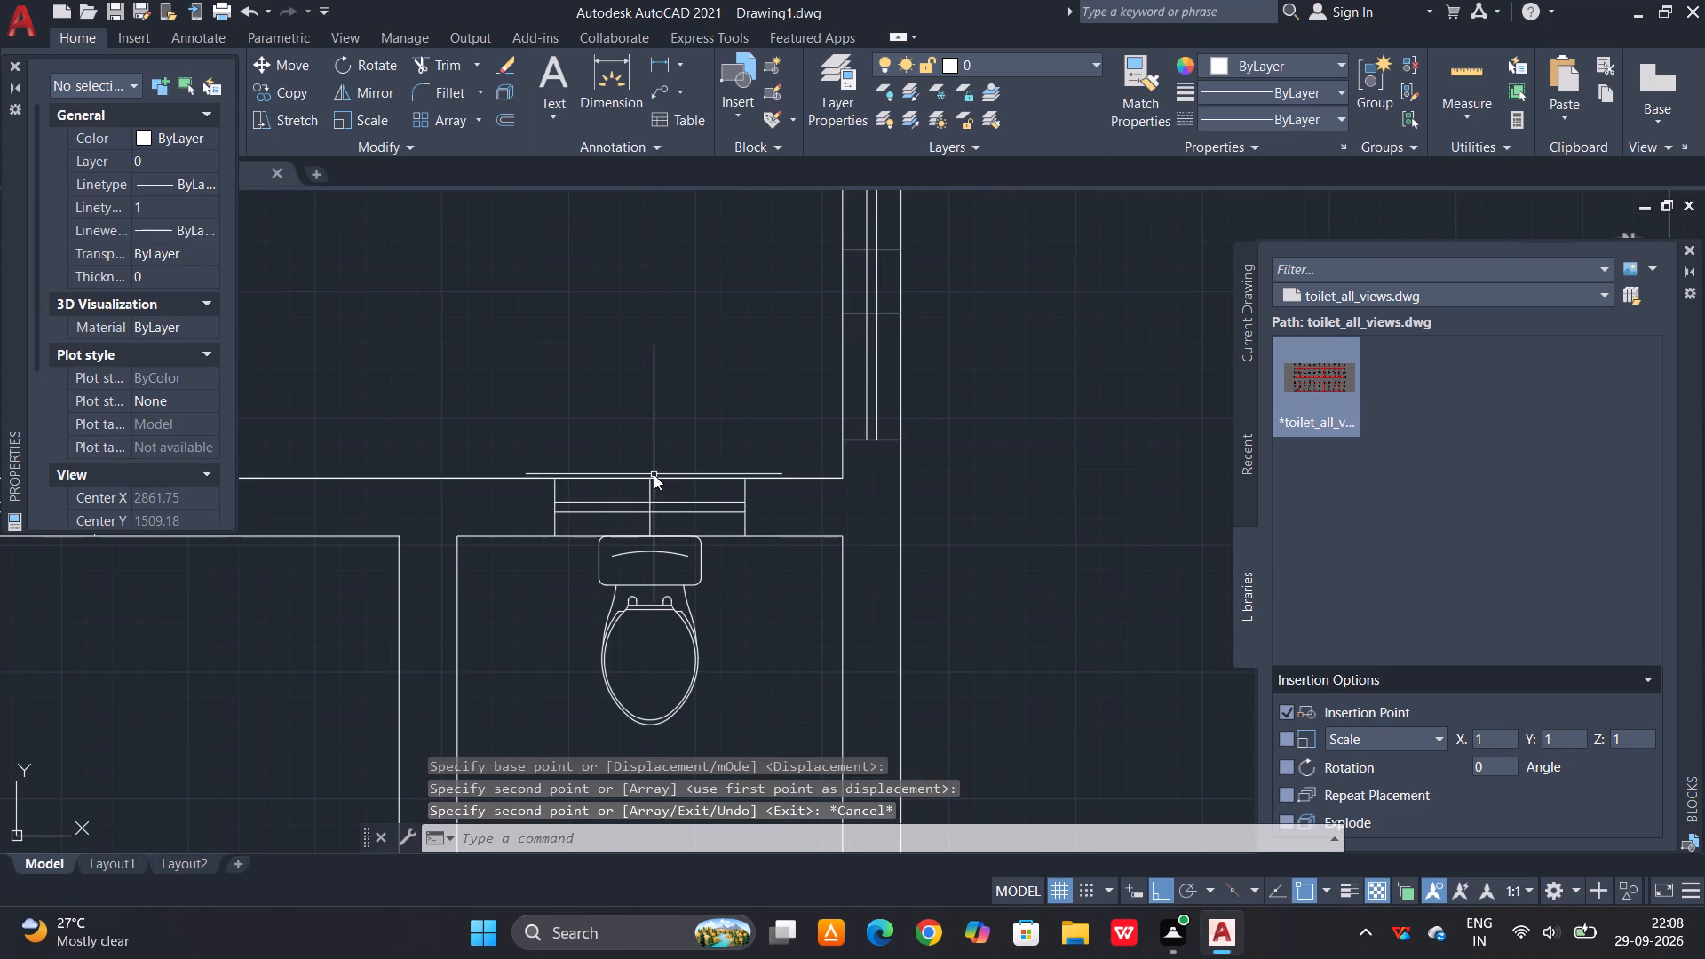
Delete the vertical centre line of the window behind the newly copied toilet.
click(651, 485)
key(Delete)
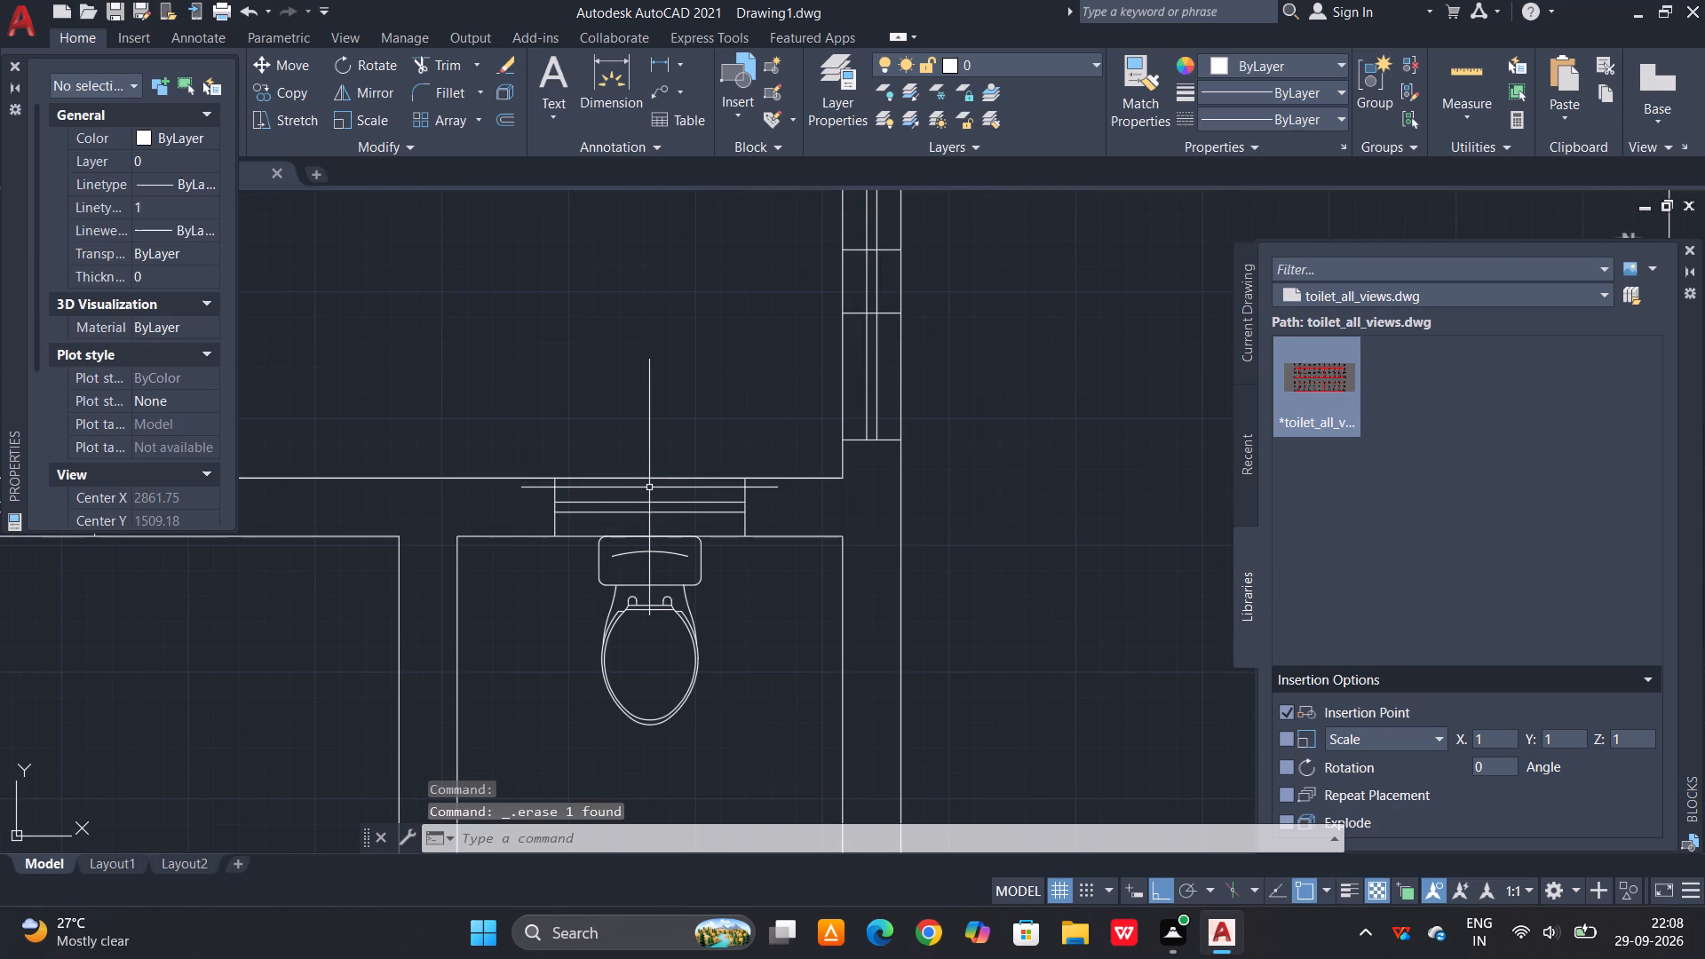
key(Escape)
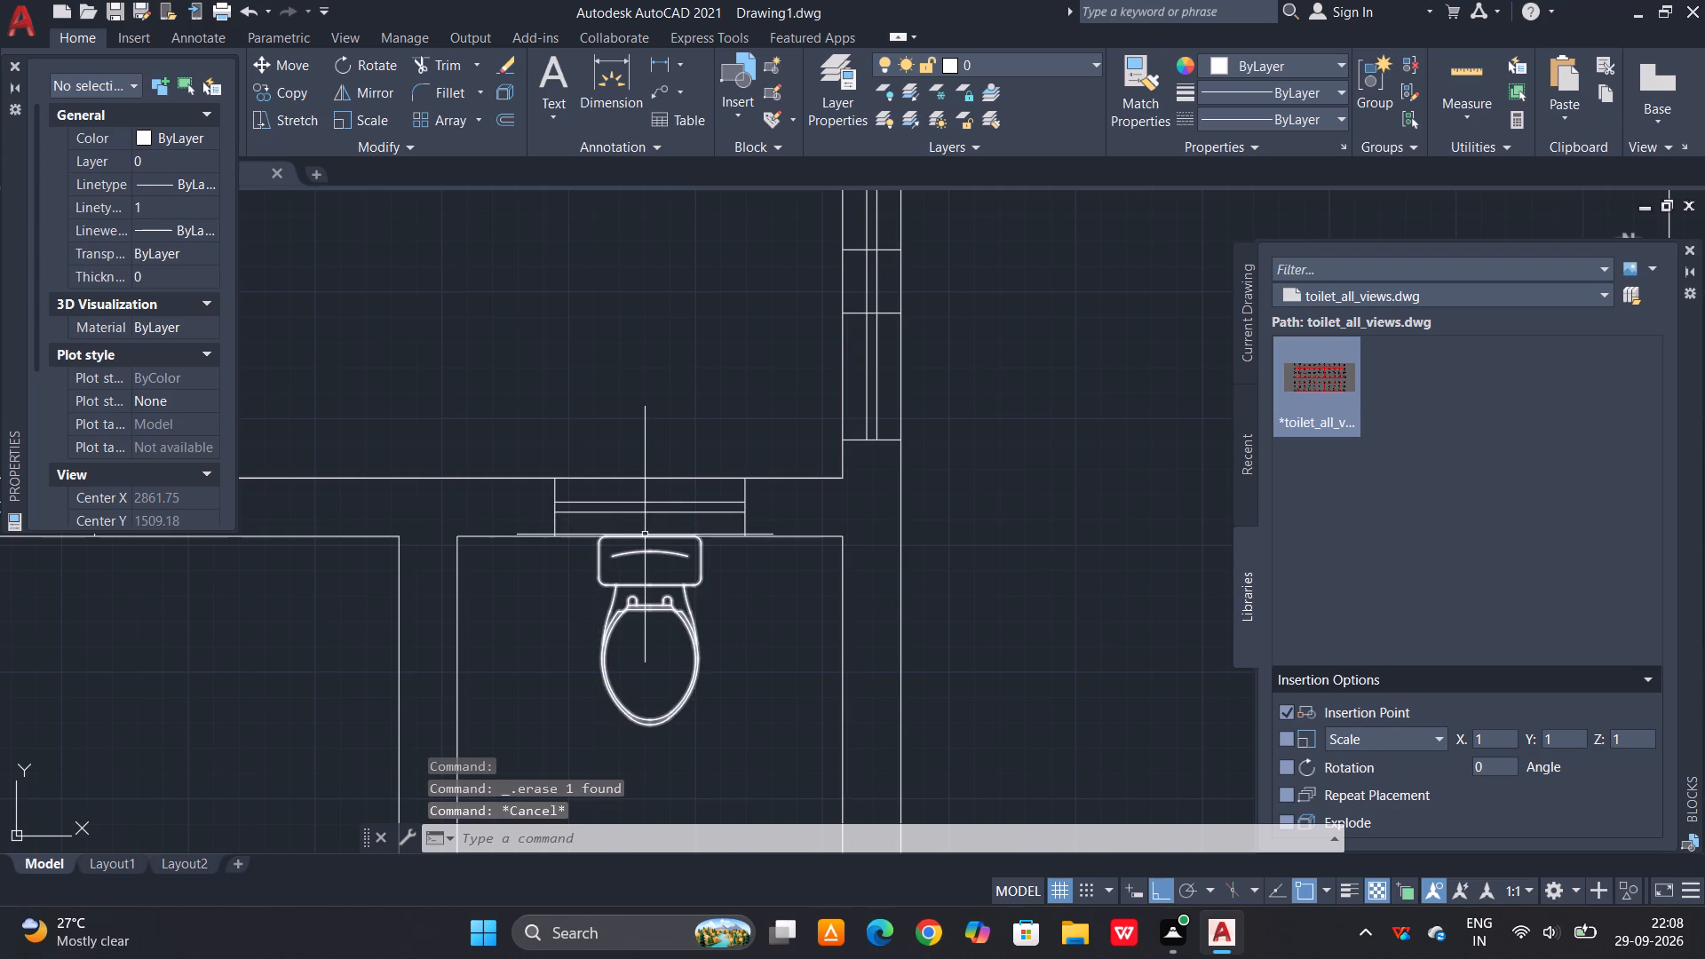
Set the newly copied toilet's colour to light green, index colour 71.
click(652, 578)
click(619, 625)
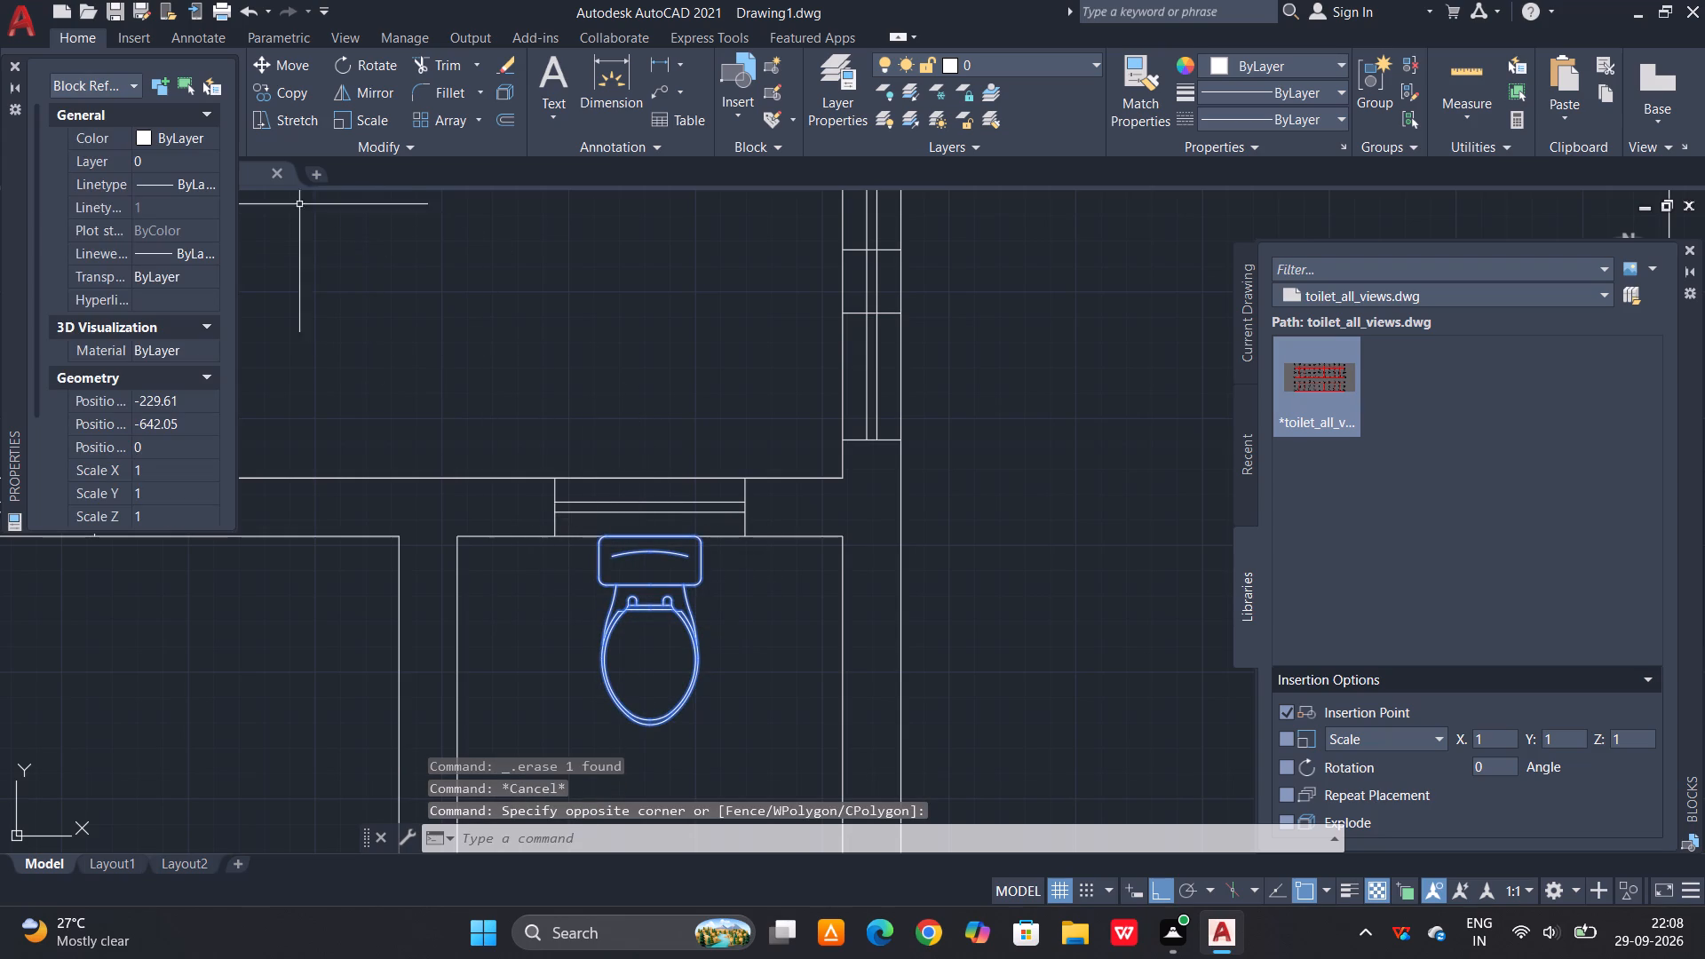
click(210, 139)
click(210, 139)
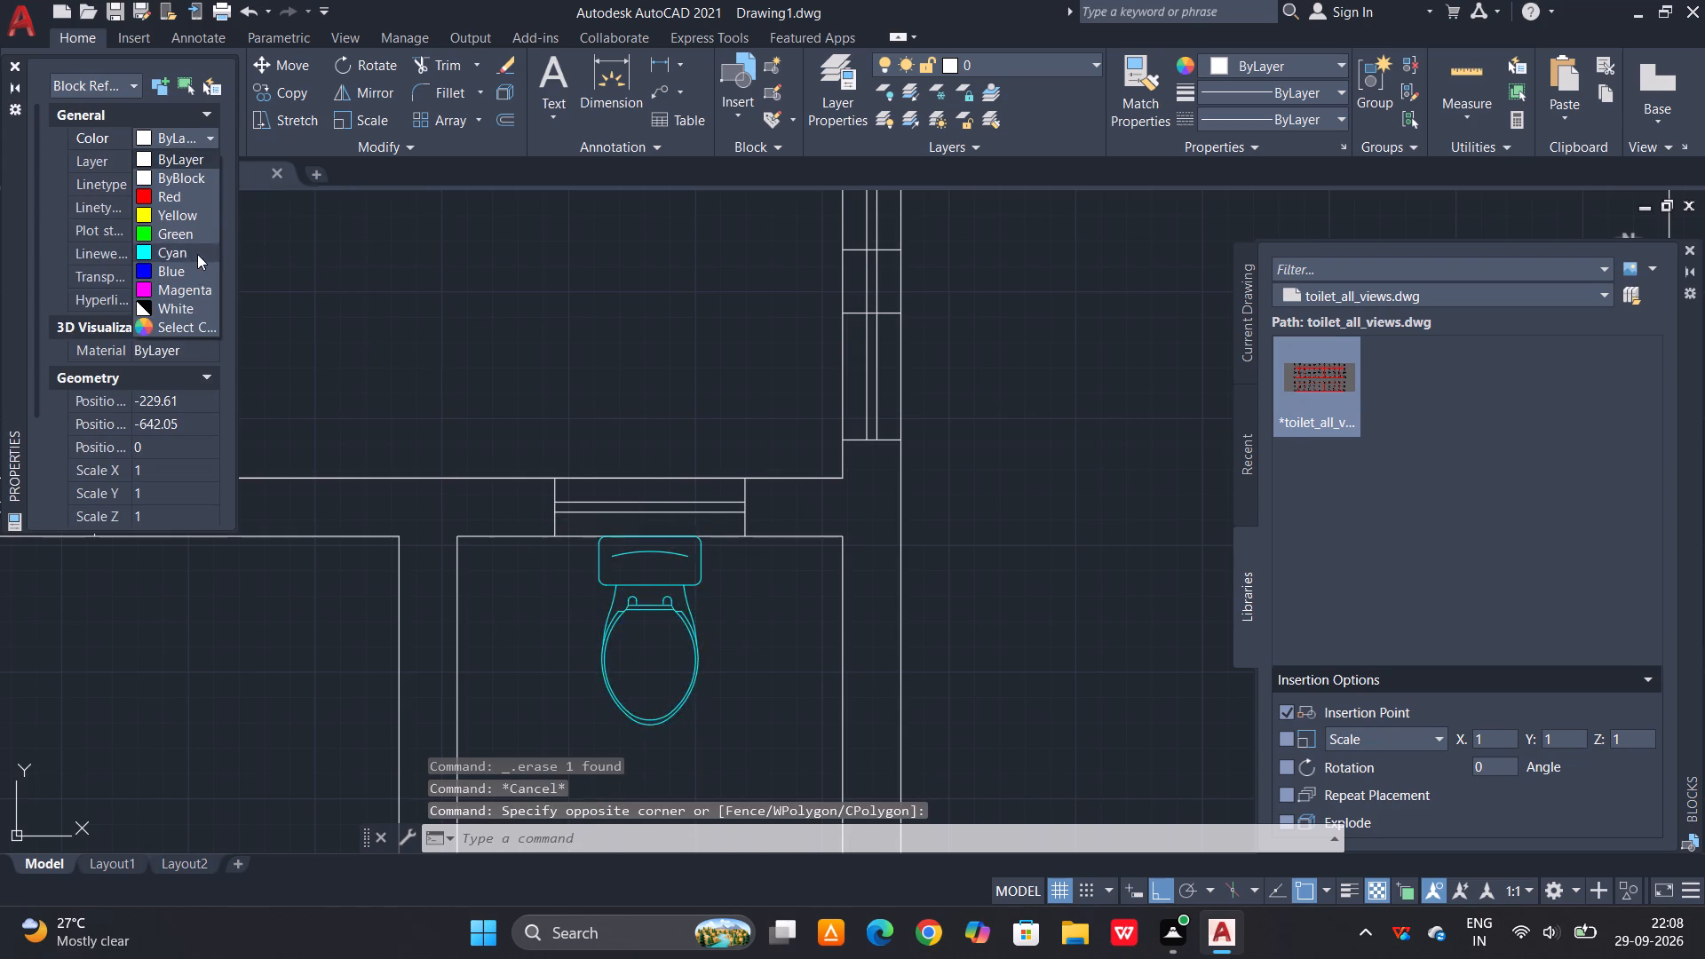
click(154, 324)
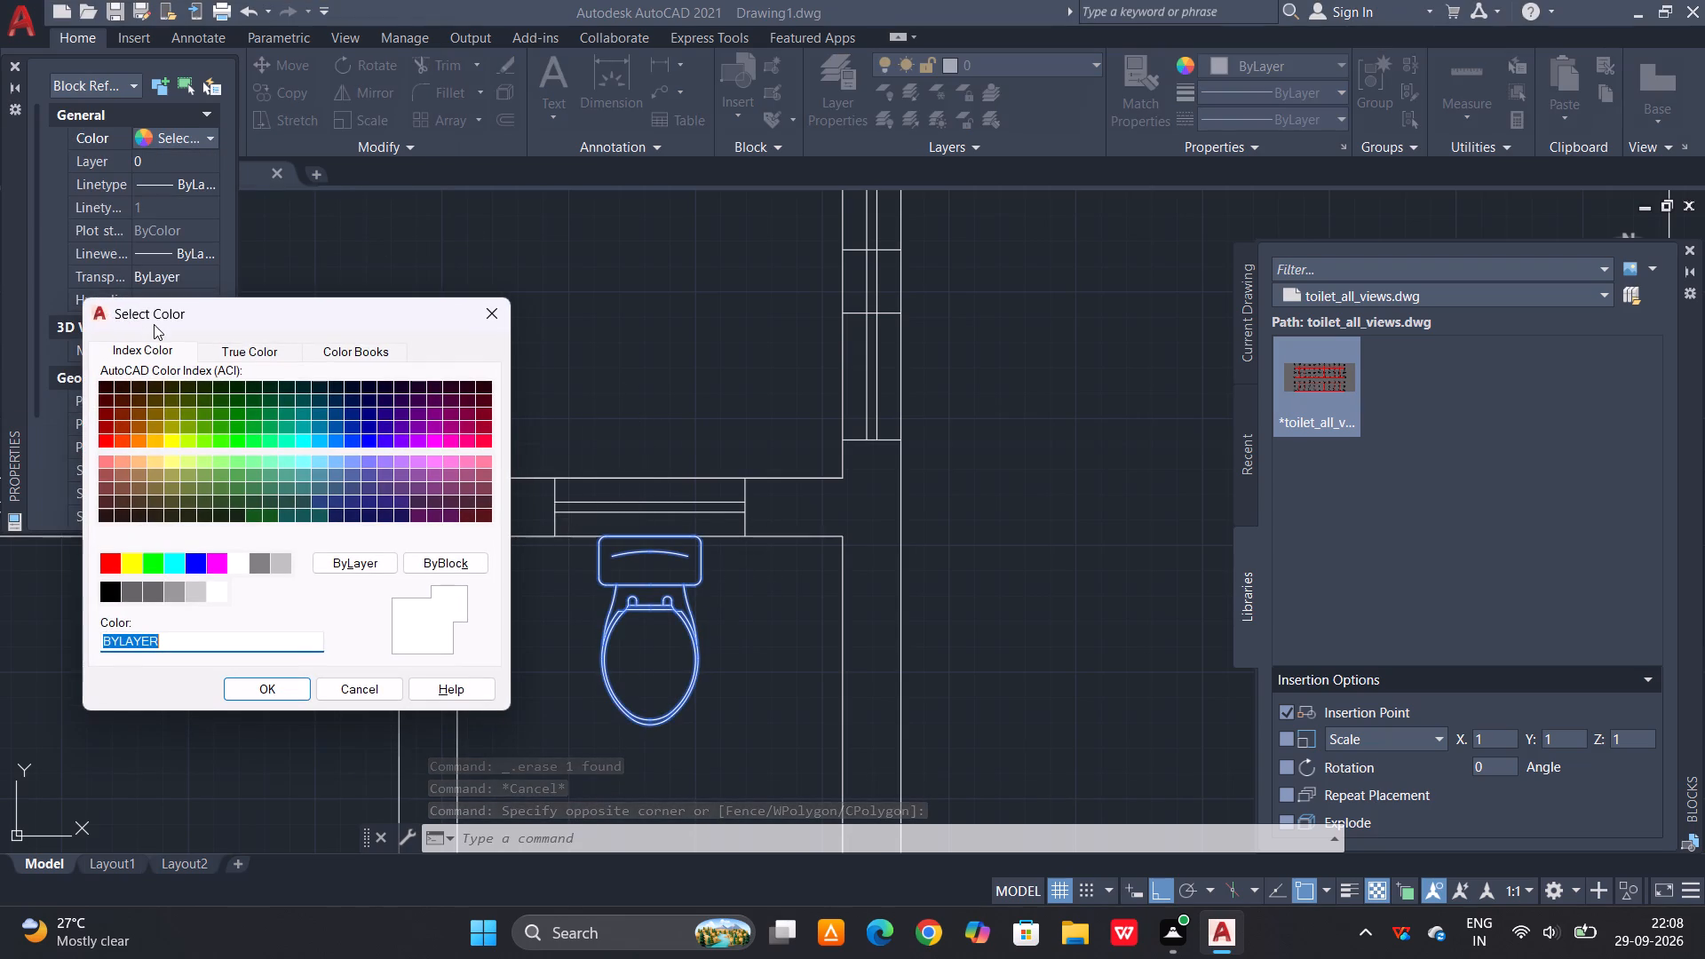
click(194, 439)
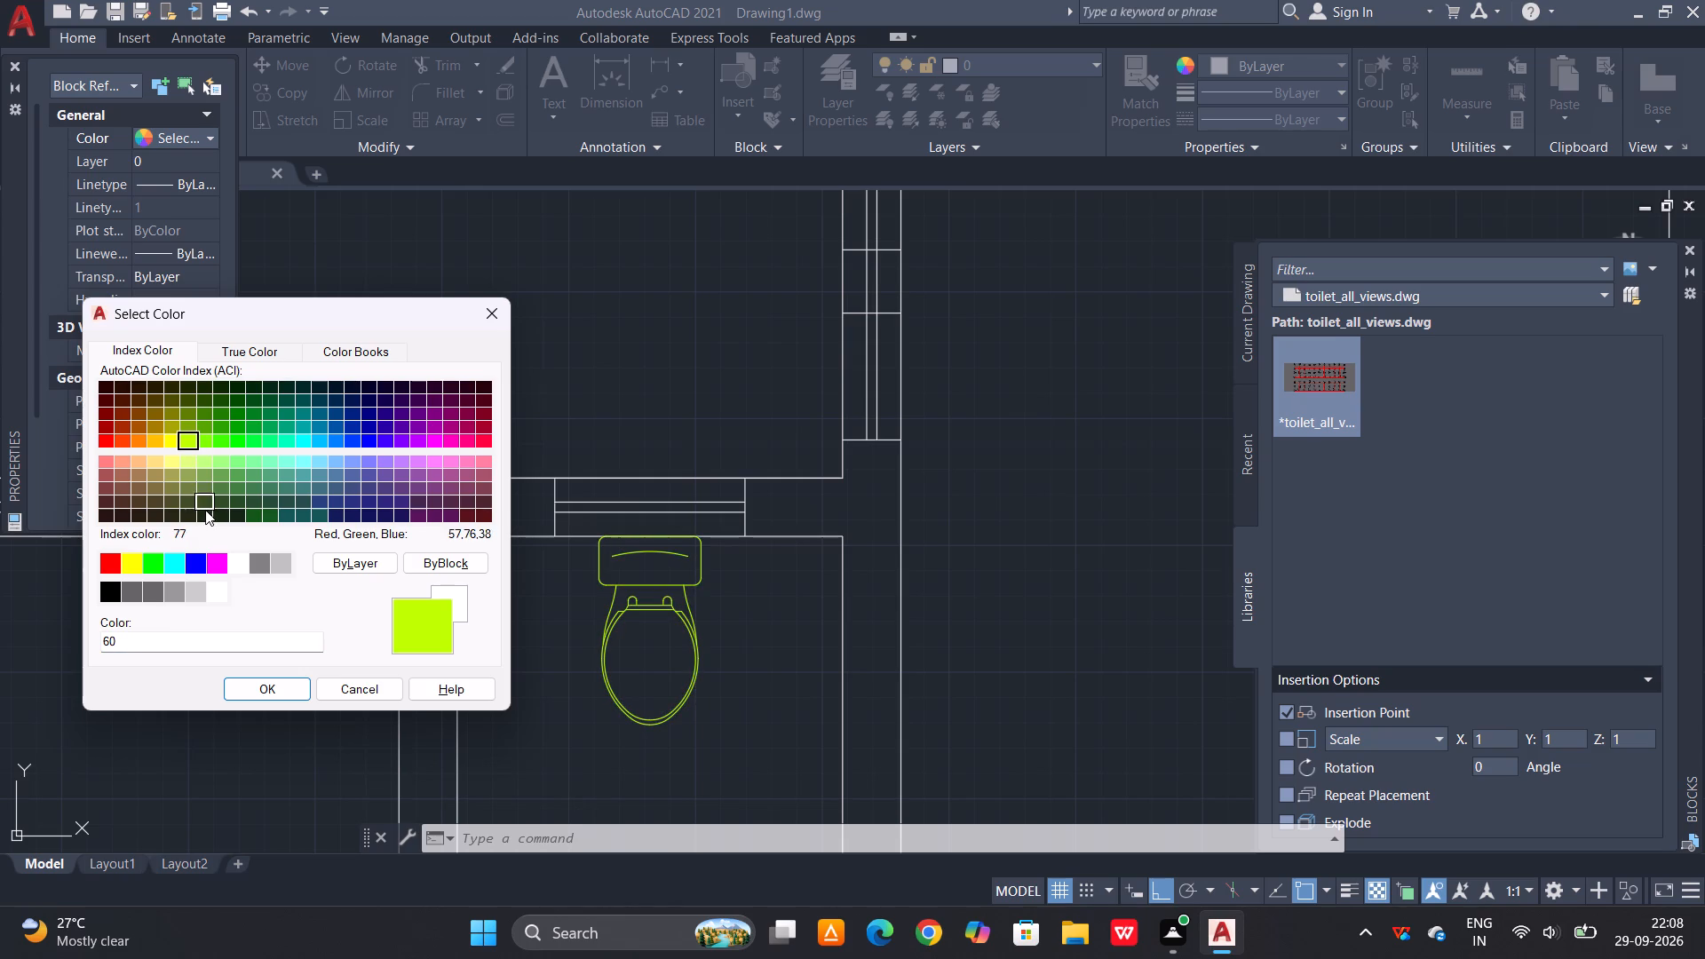
click(207, 460)
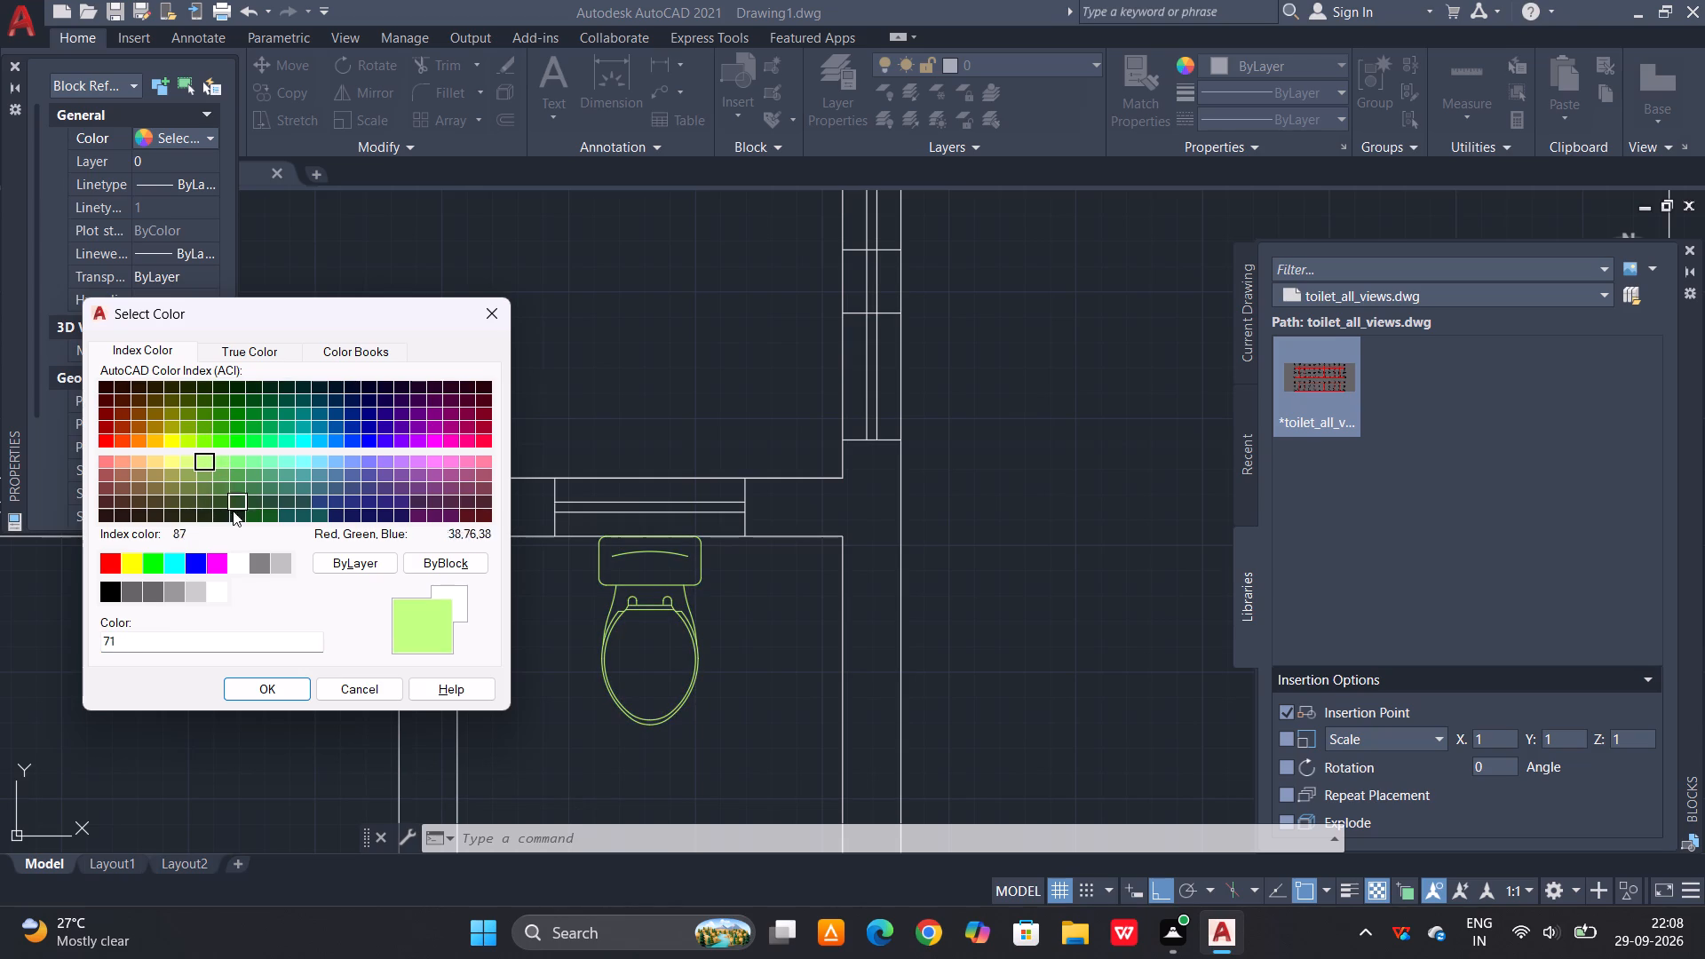
click(274, 693)
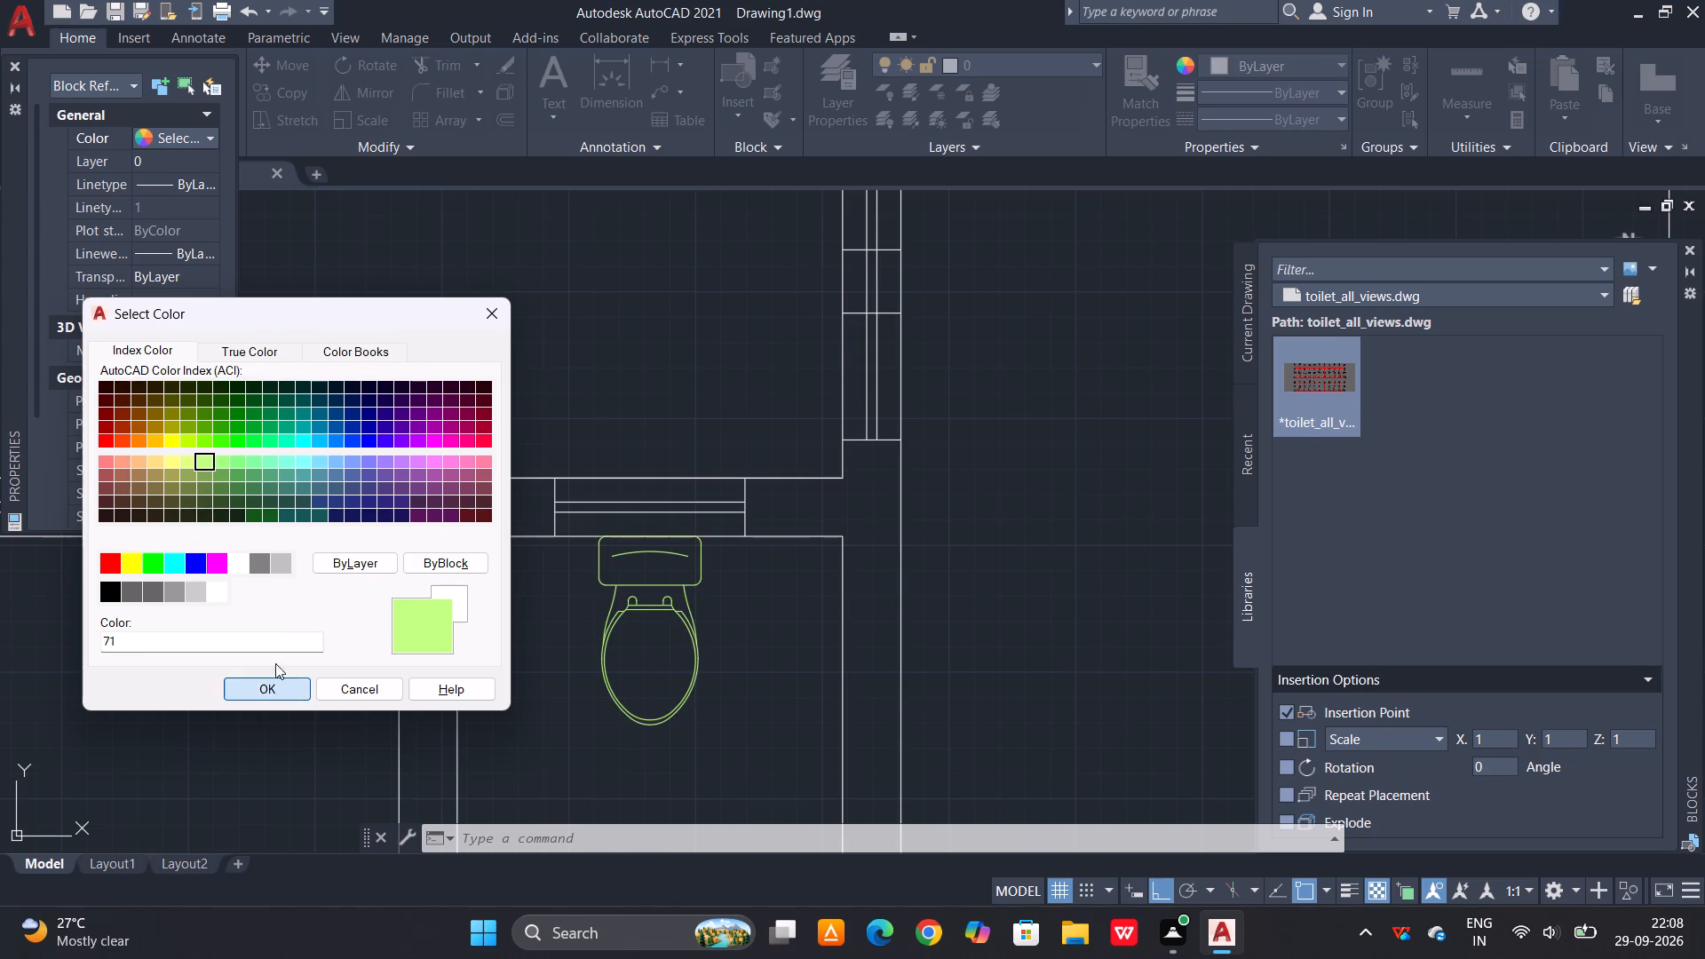
scroll(306, 548, down, 3)
key(Escape)
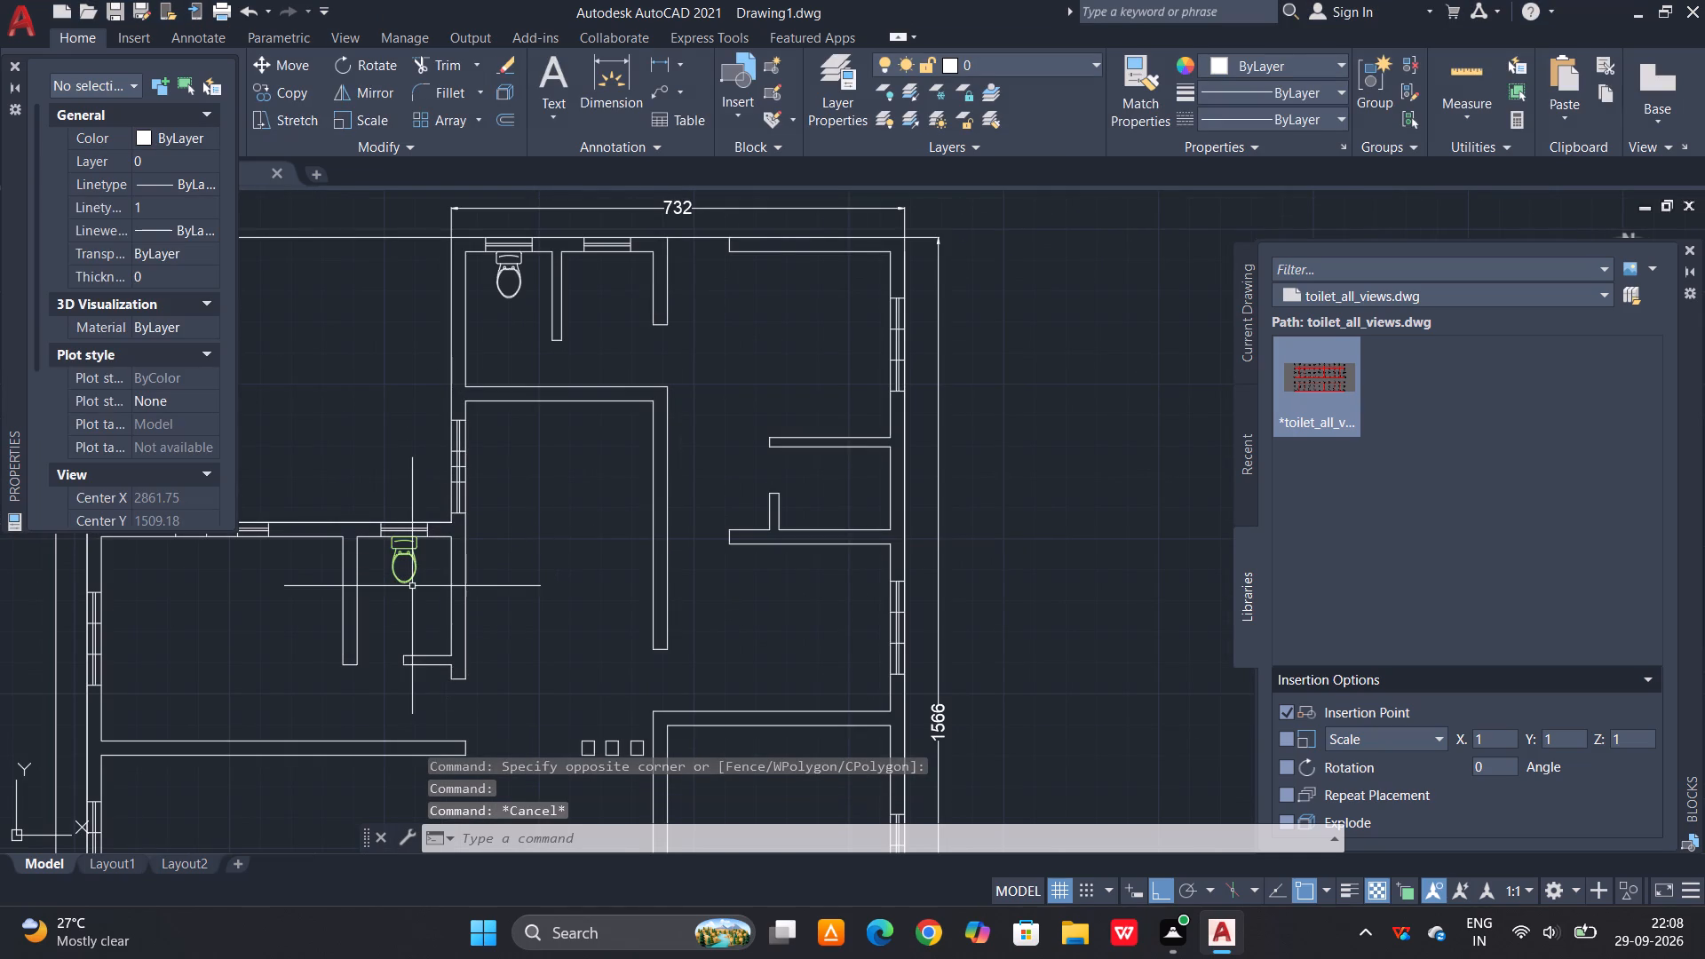
Match the green toilet's properties onto the toilet below the 732 dimension and the rotated toilet on the outer wall.
text(MA)
key(space)
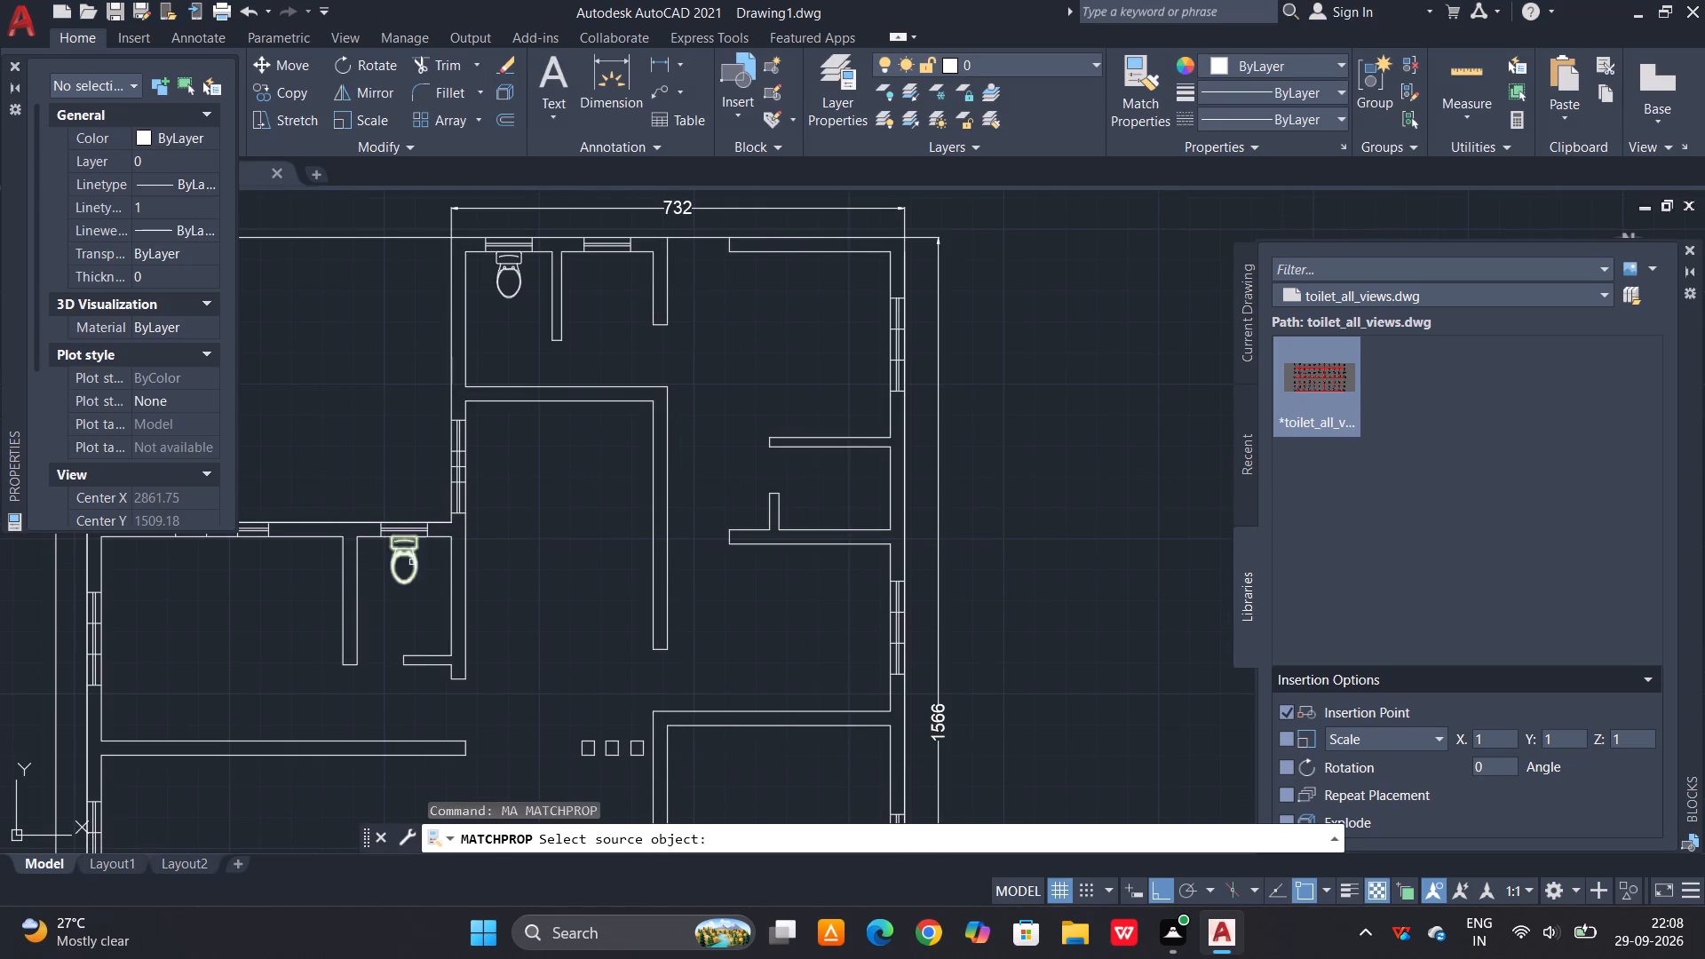
click(414, 561)
click(510, 273)
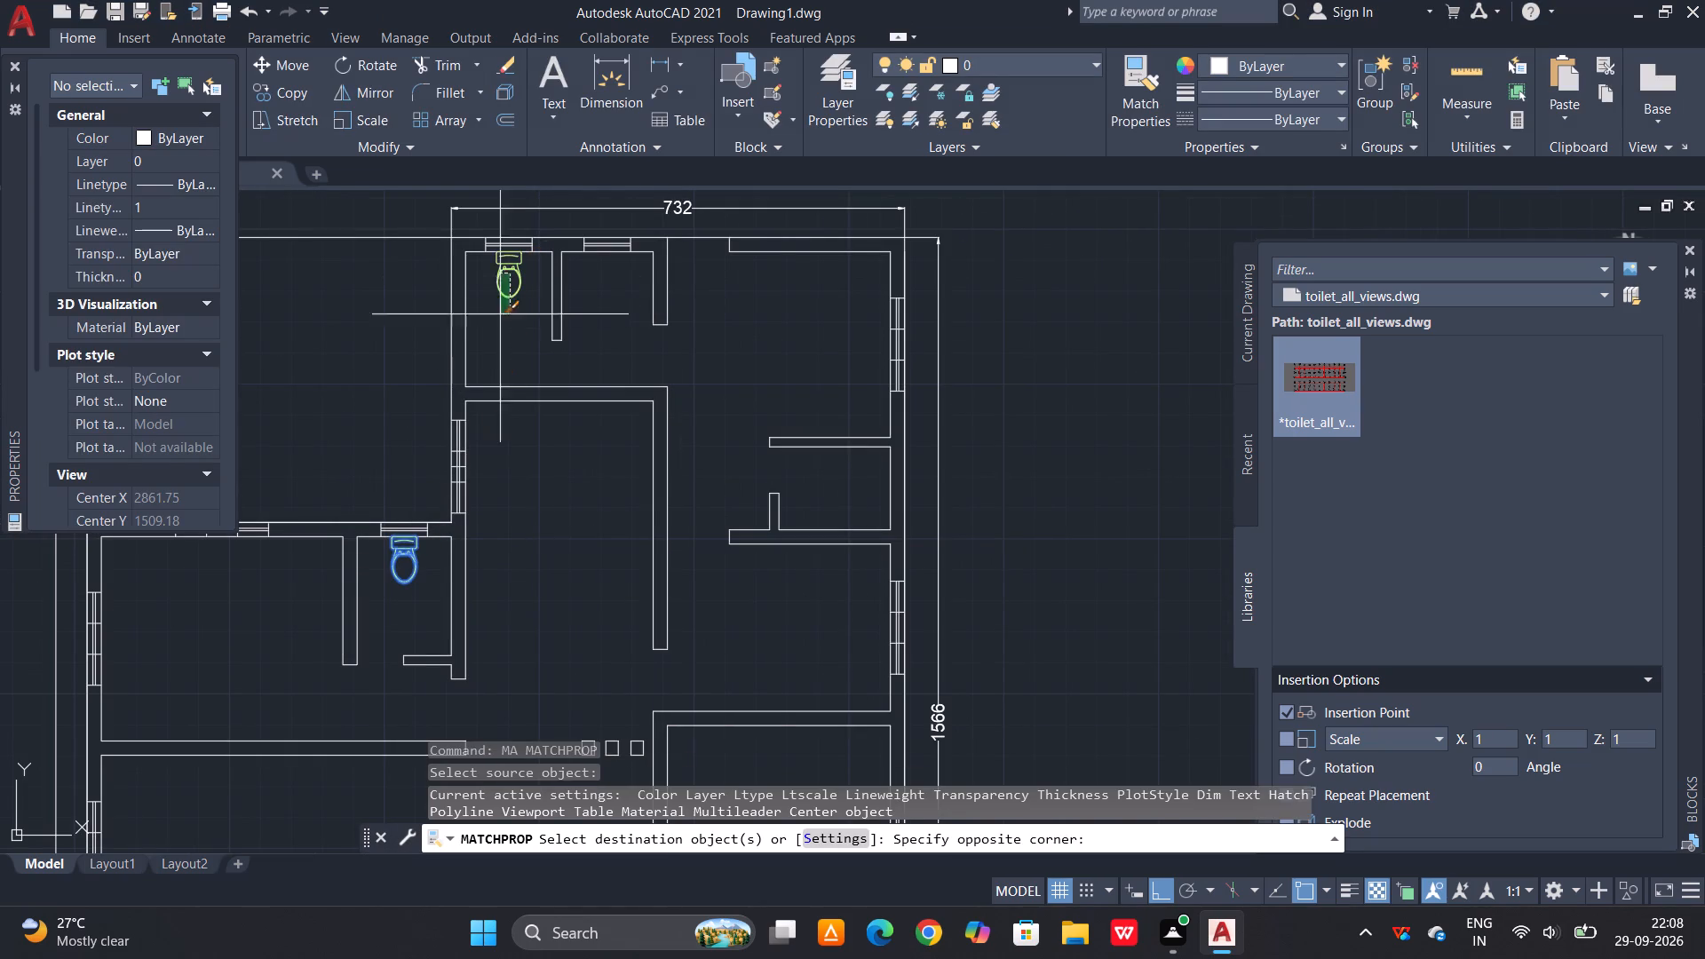
click(490, 337)
scroll(596, 258, down, 2)
scroll(426, 550, up, 3)
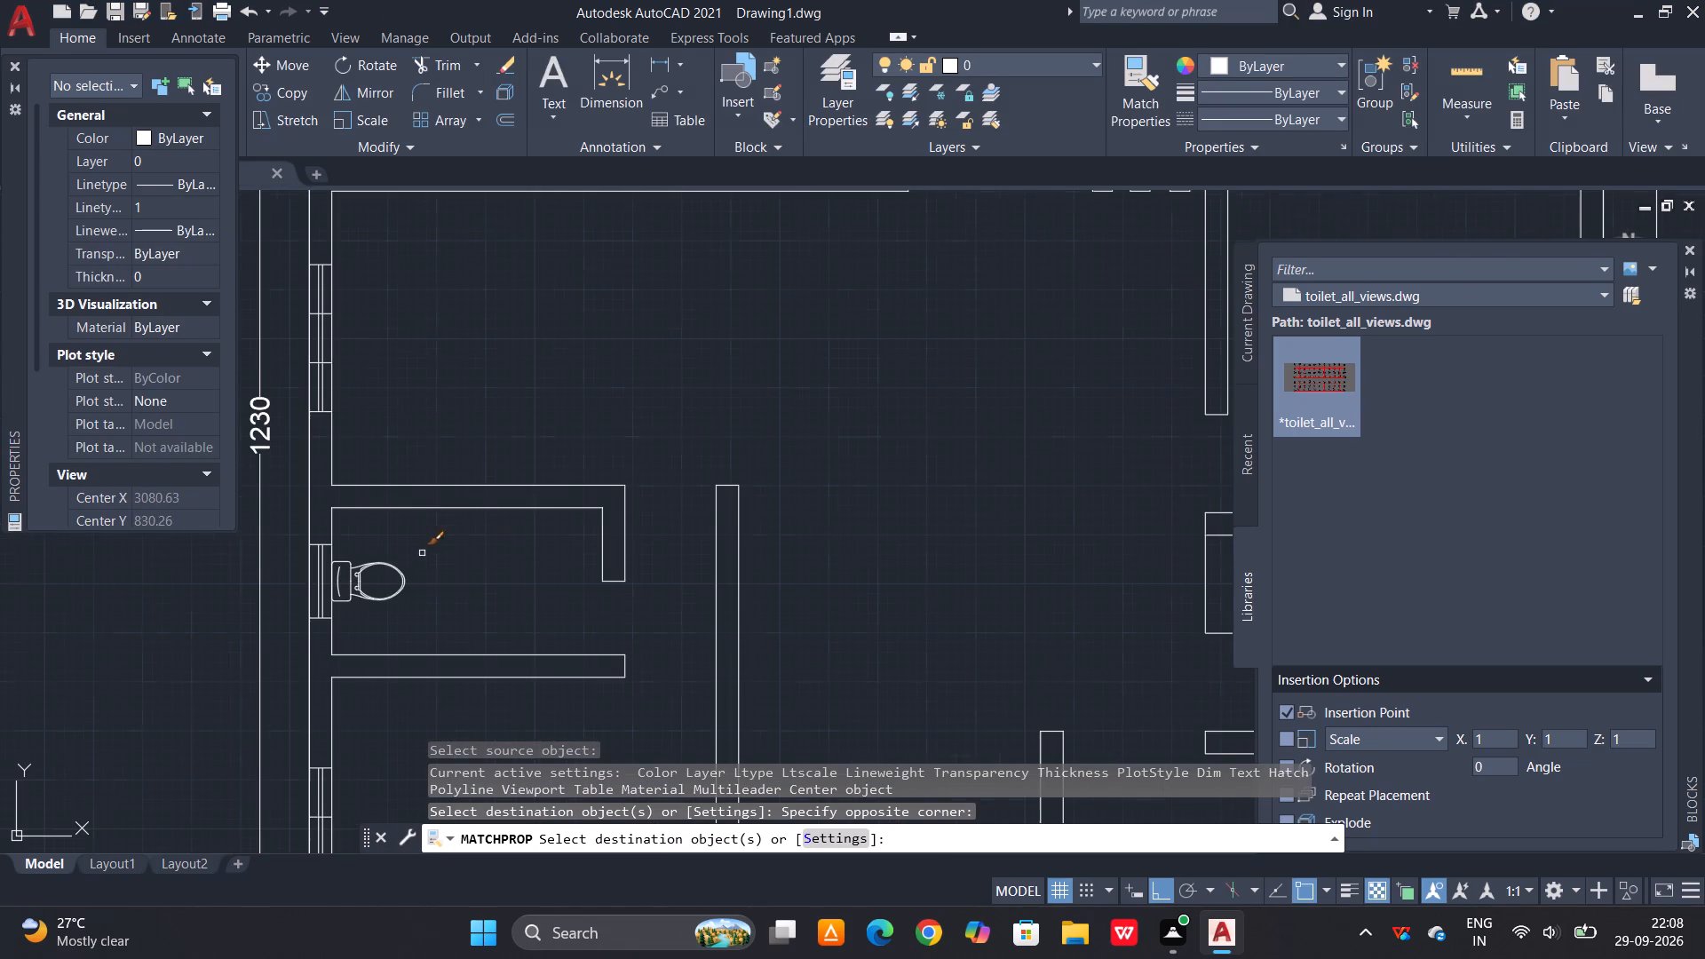
click(400, 577)
key(Escape)
Load beds_plan.dwg from the Downloads folder as the block library.
scroll(611, 492, down, 2)
middle_drag(809, 479, 661, 586)
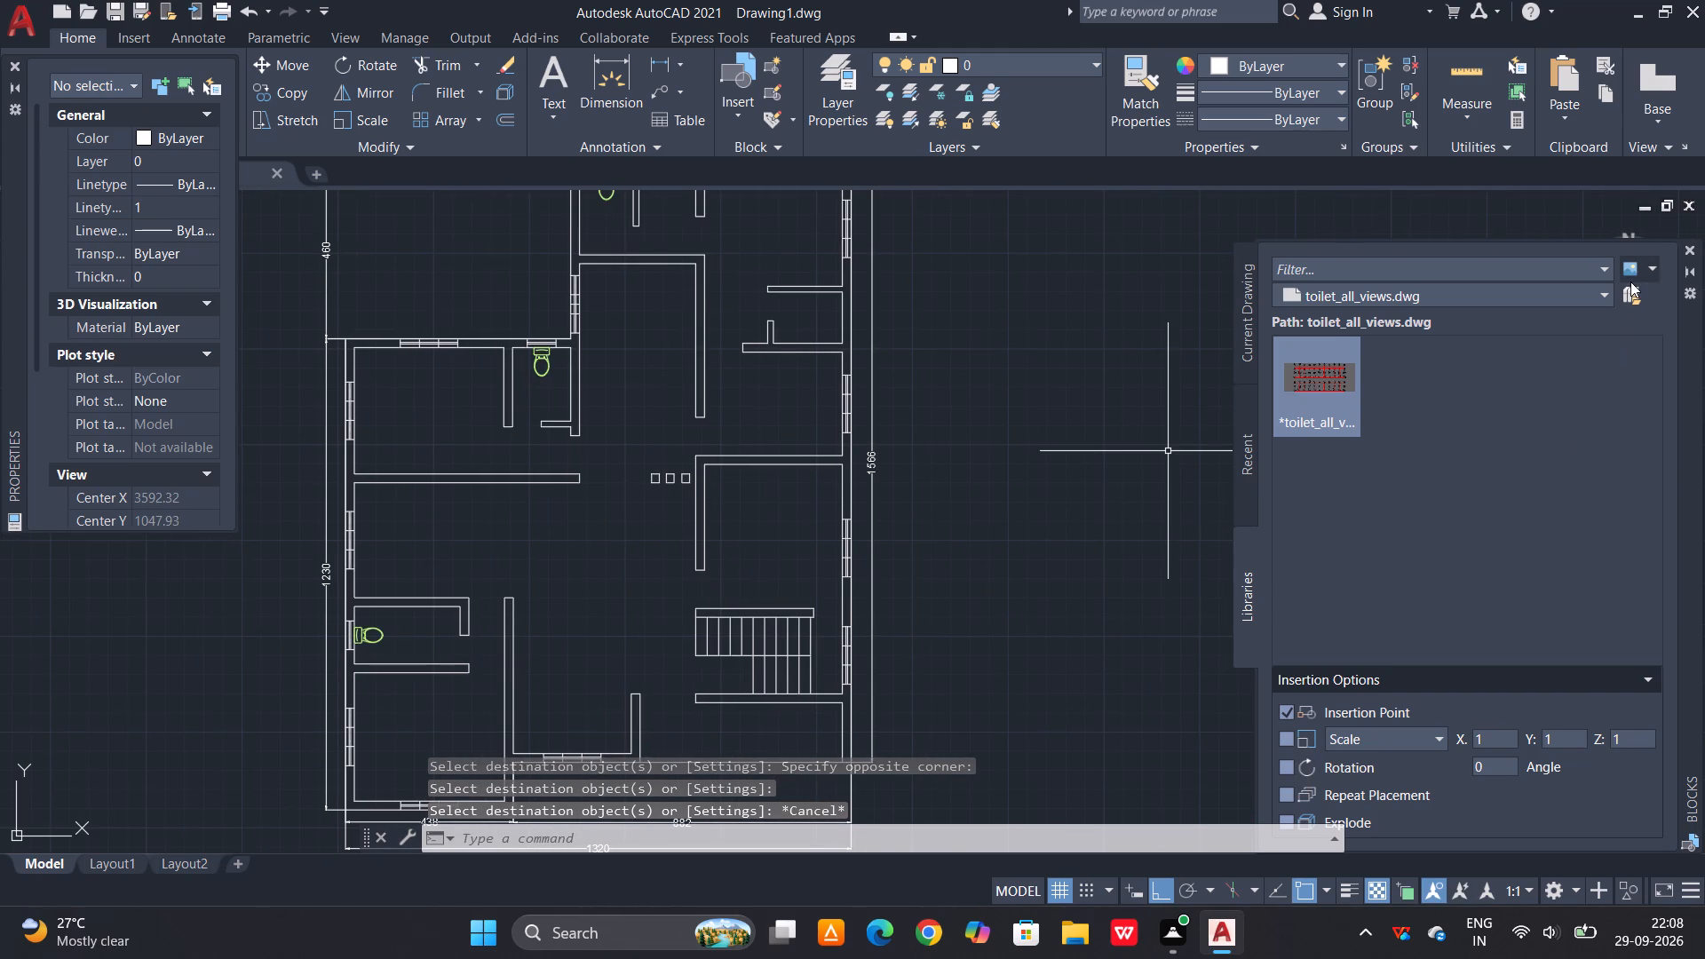
click(1631, 290)
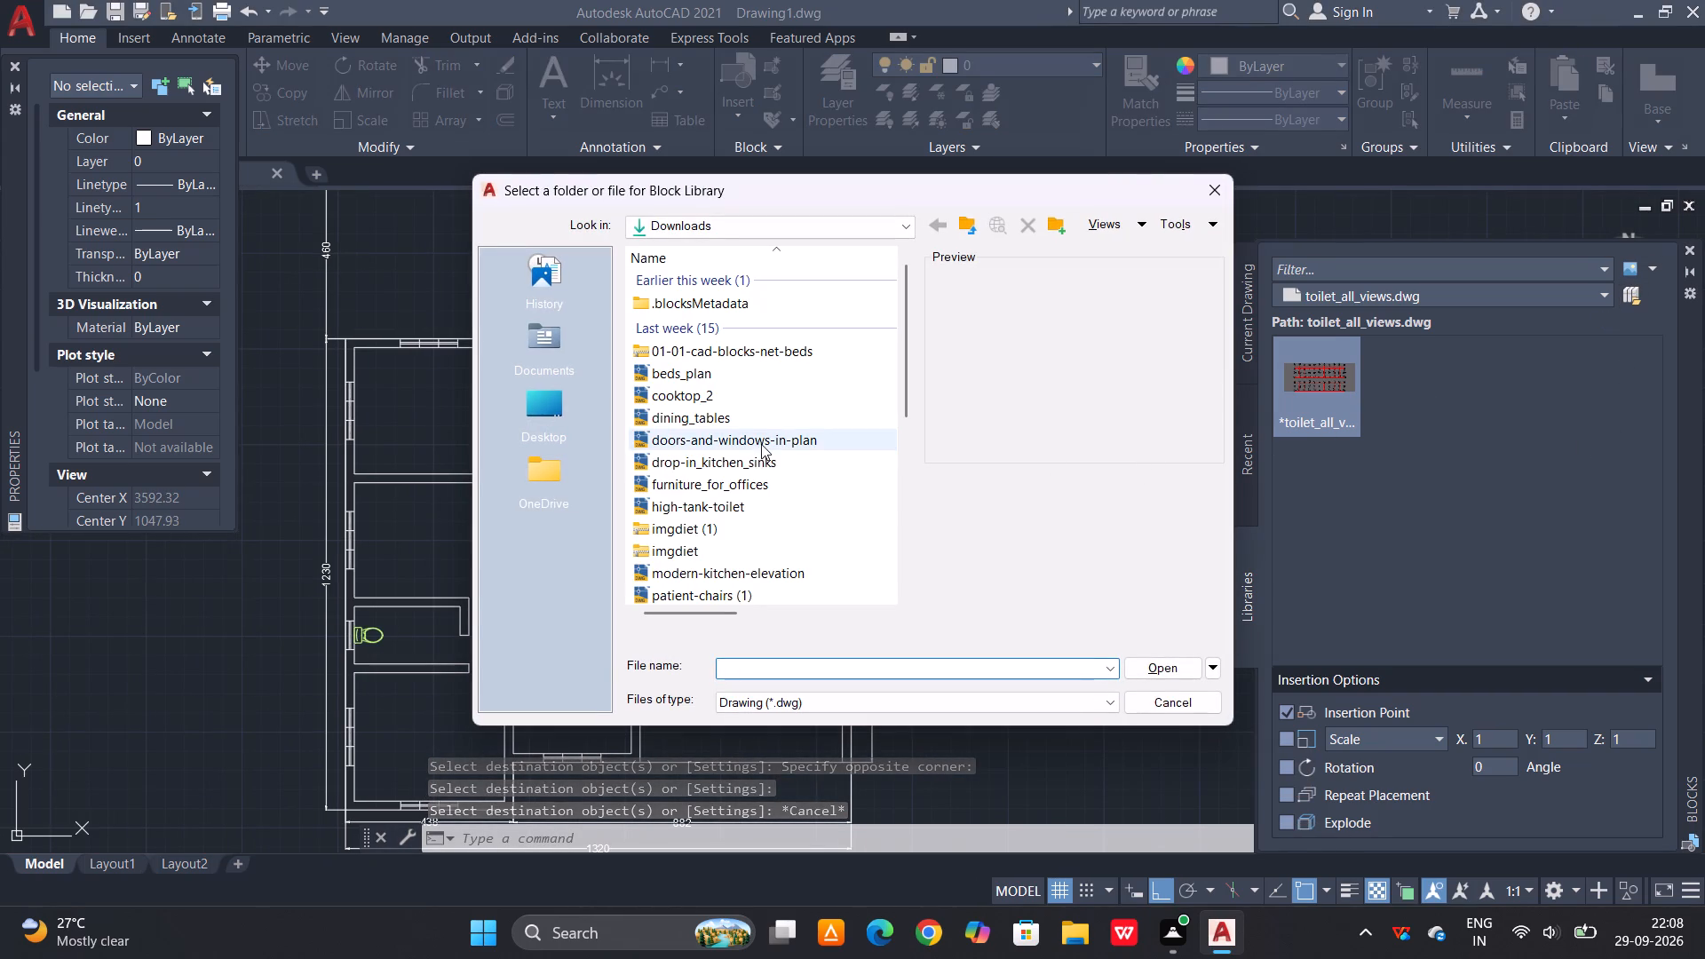
double_click(758, 376)
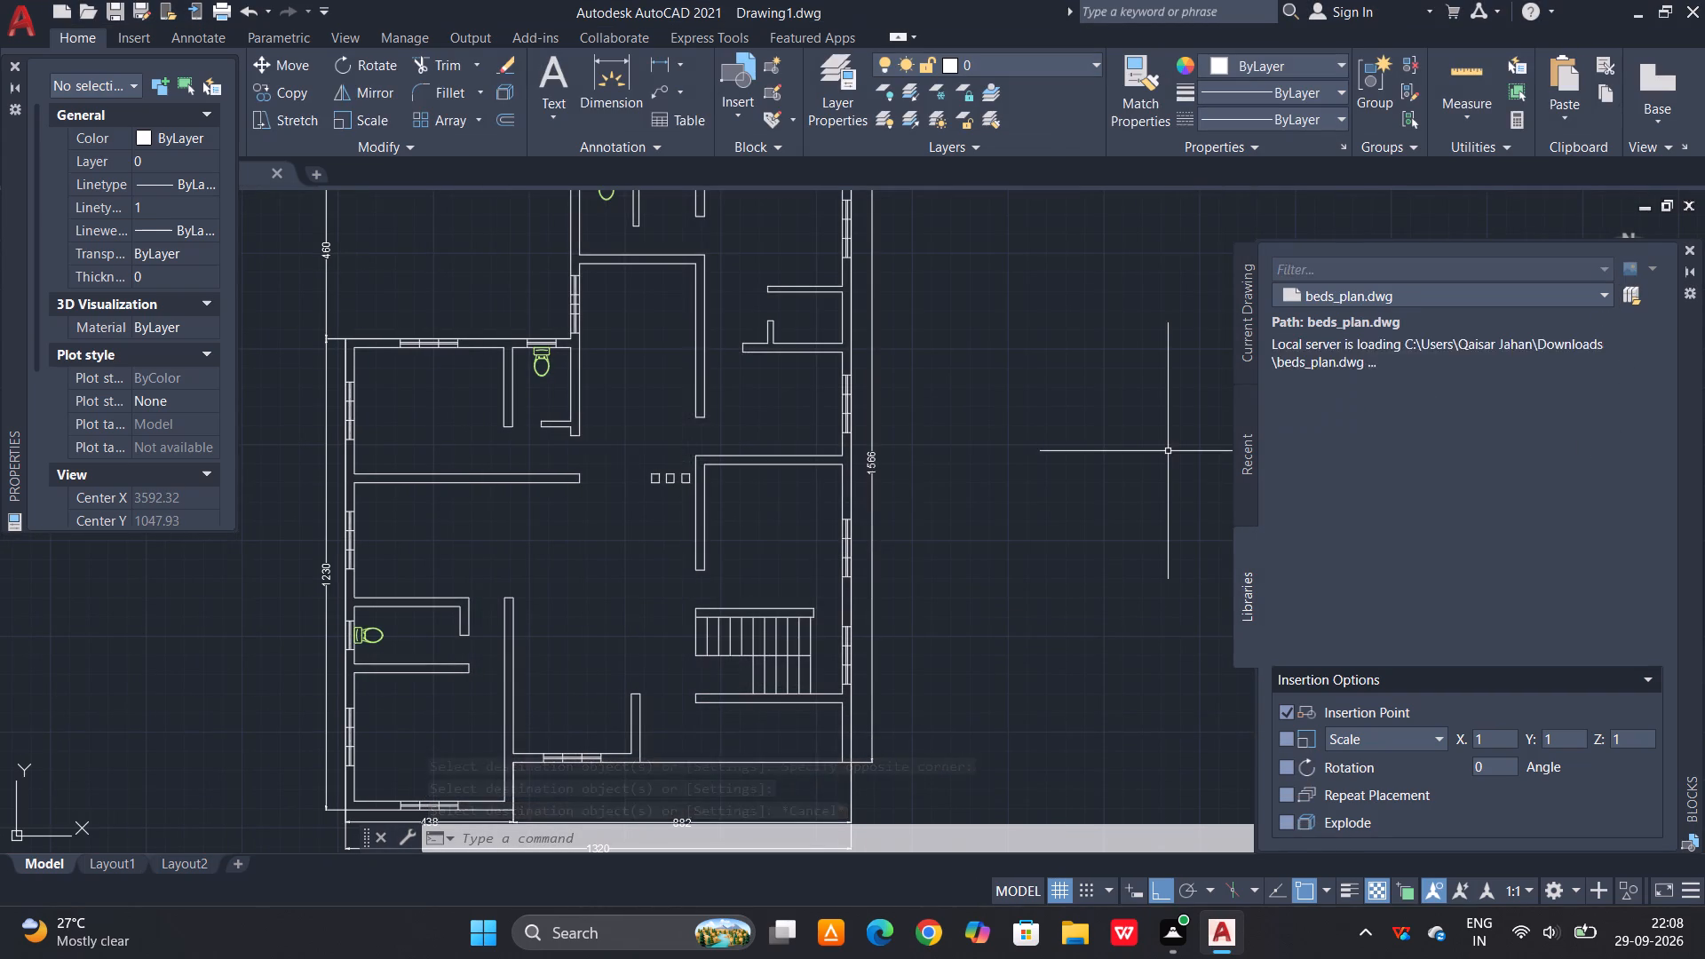
Delete the leftover toilet drawings lying in the empty area above the floor plan.
scroll(1117, 413, down, 5)
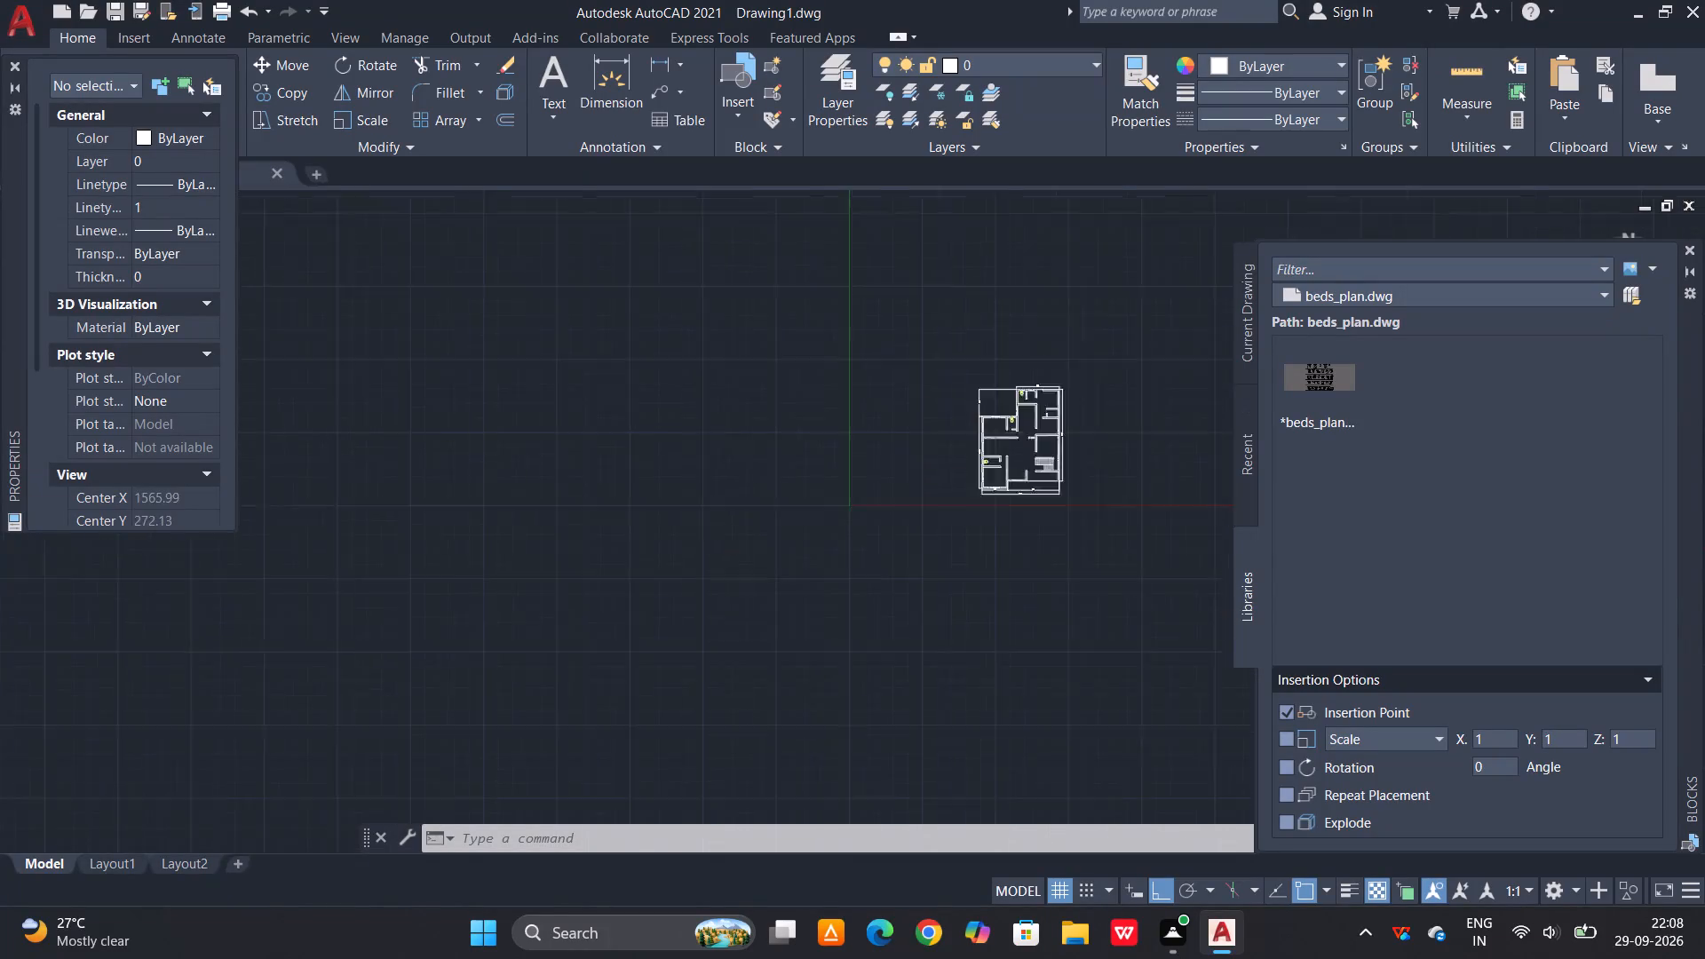
middle_drag(1104, 384, 965, 470)
drag(1101, 266, 1034, 313)
click(923, 369)
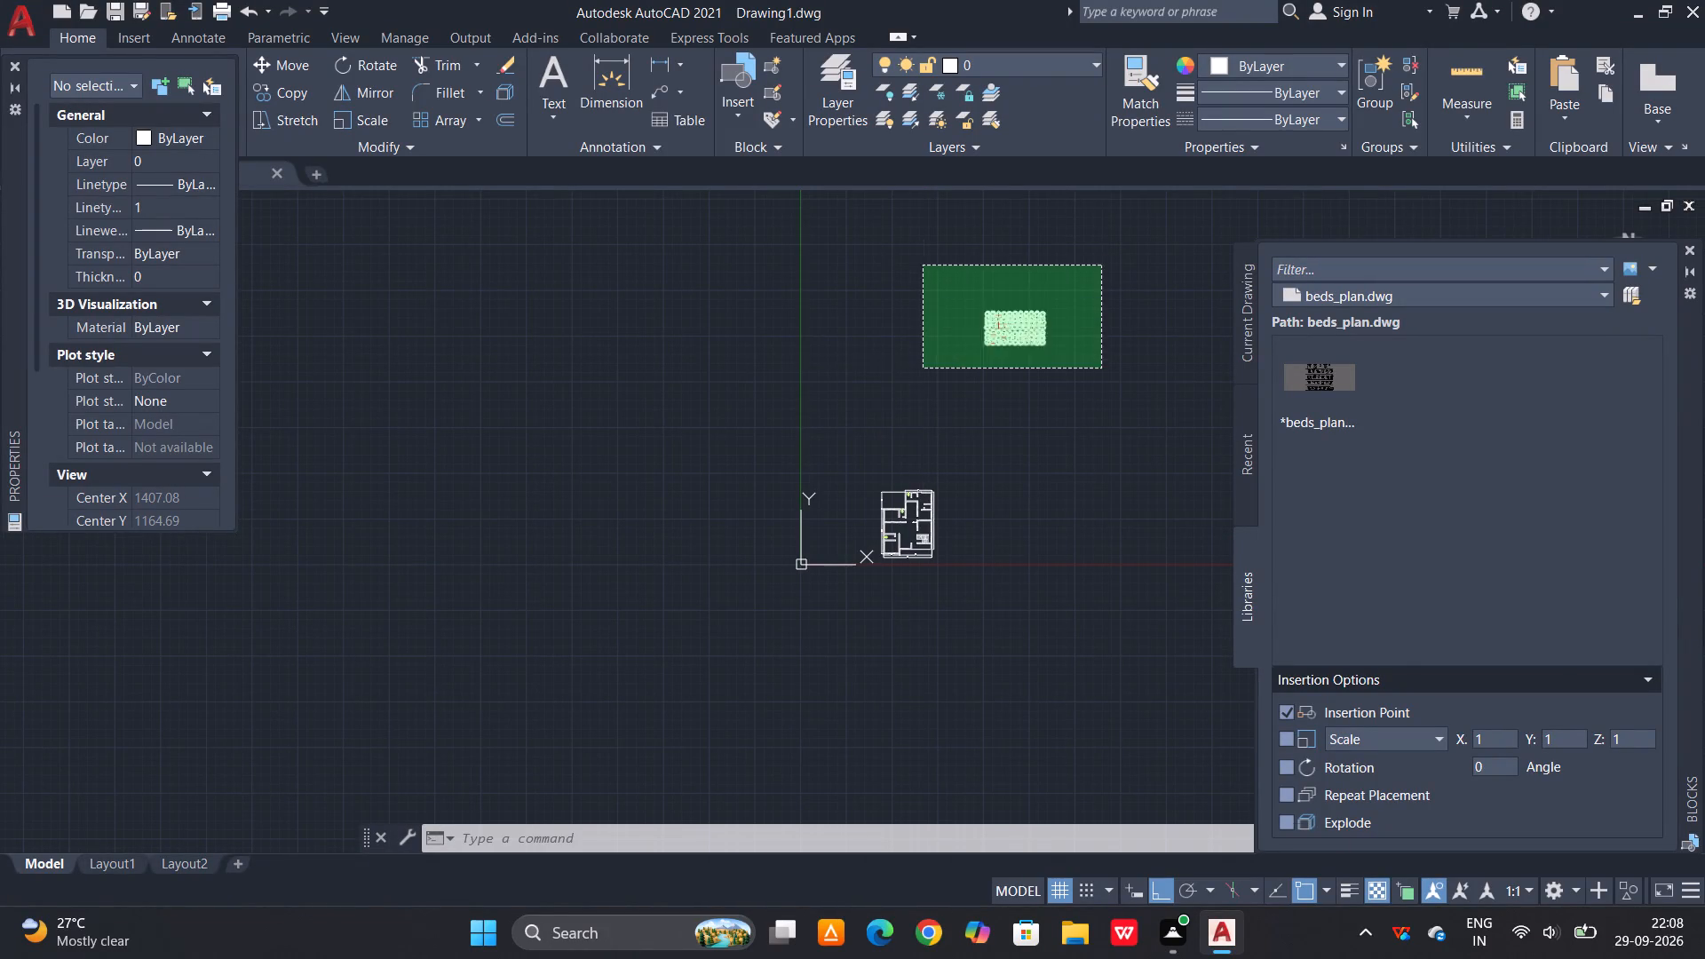
key(Delete)
Insert the beds_plan block in the empty area above and to the right of the floor plan.
scroll(922, 537, up, 2)
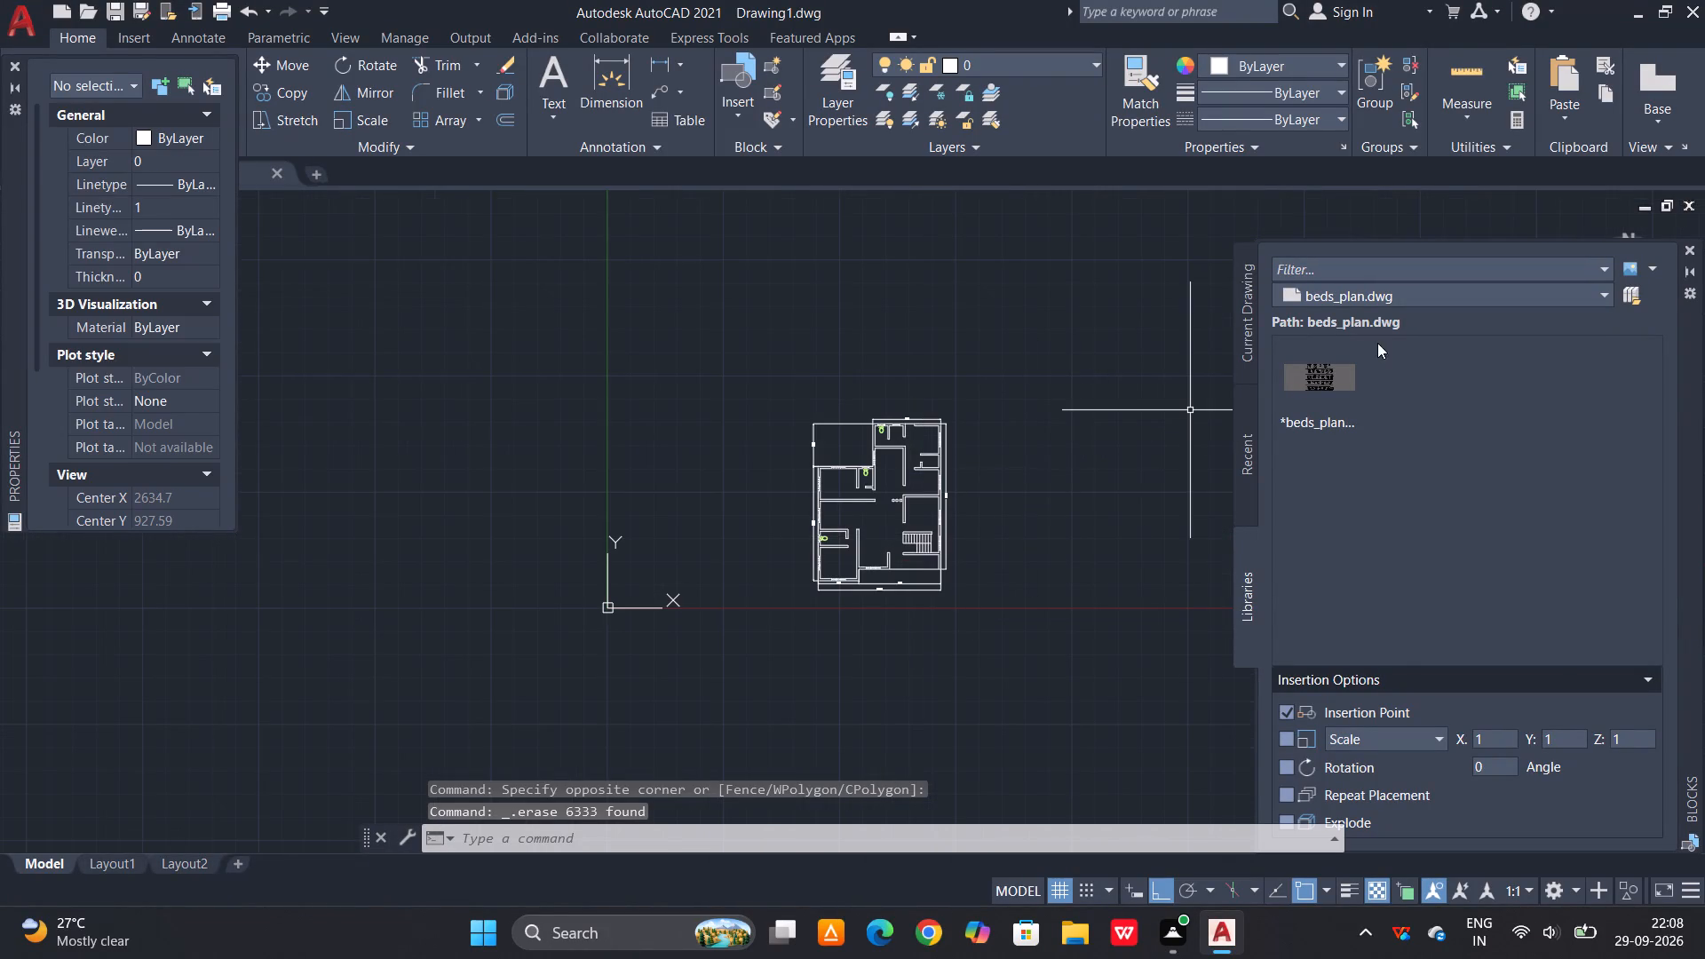
drag(1329, 384, 1069, 346)
scroll(1027, 383, down, 1)
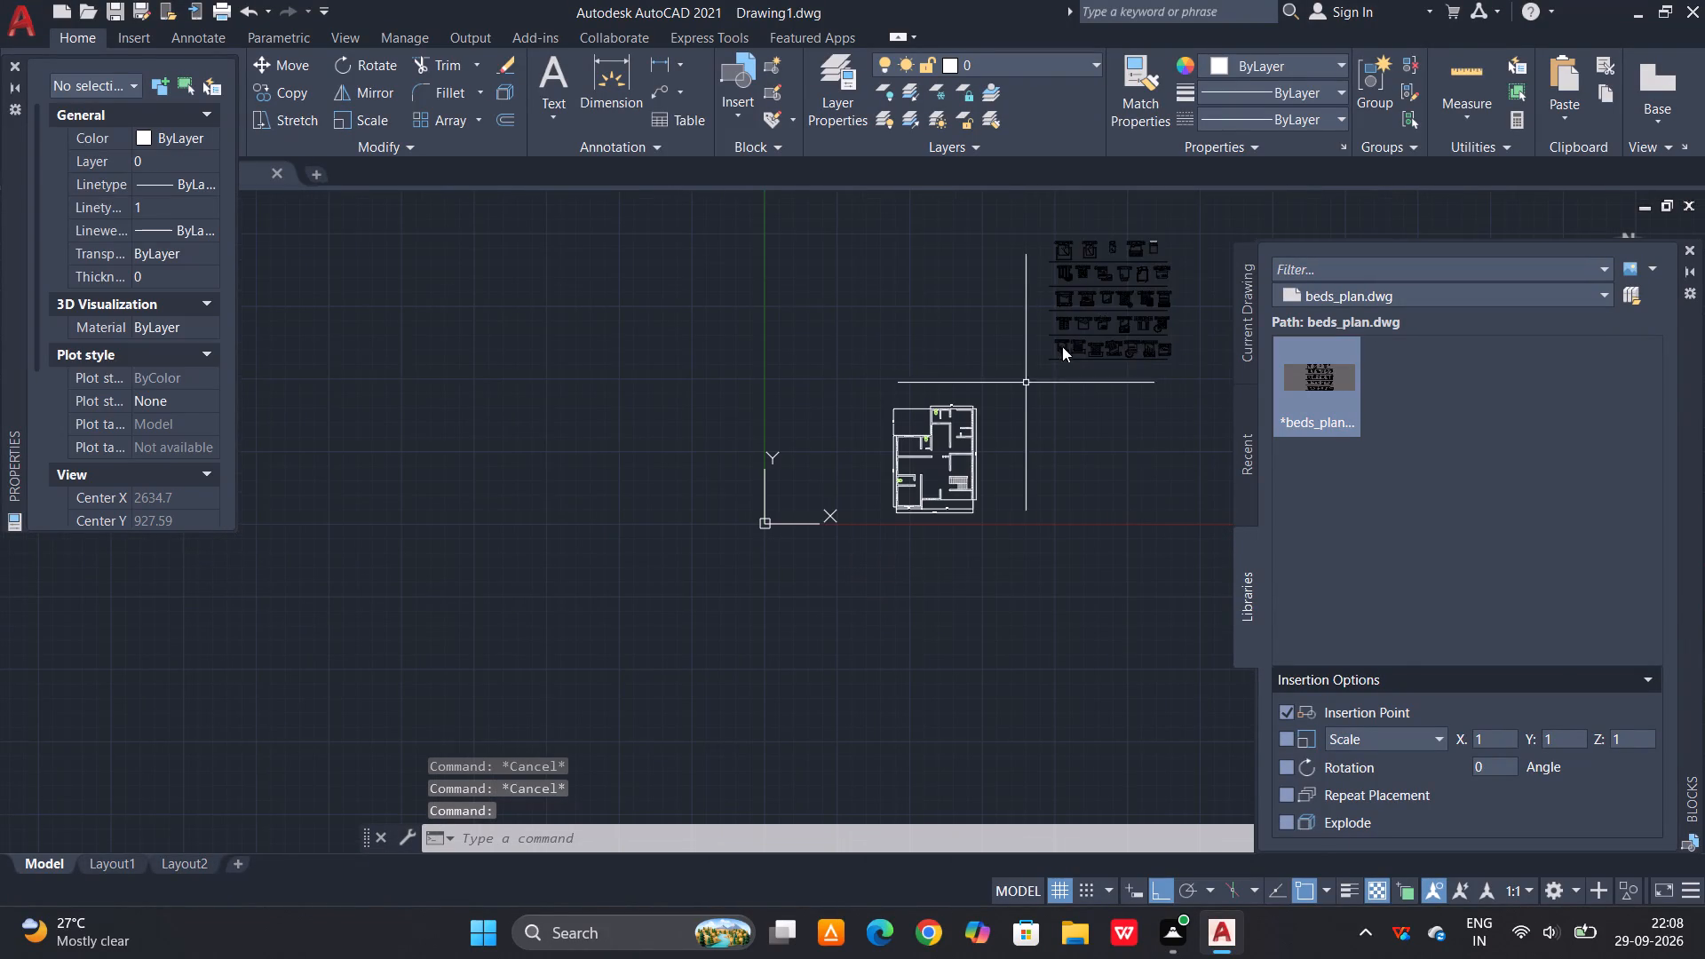
scroll(1217, 255, up, 3)
scroll(1103, 236, down, 1)
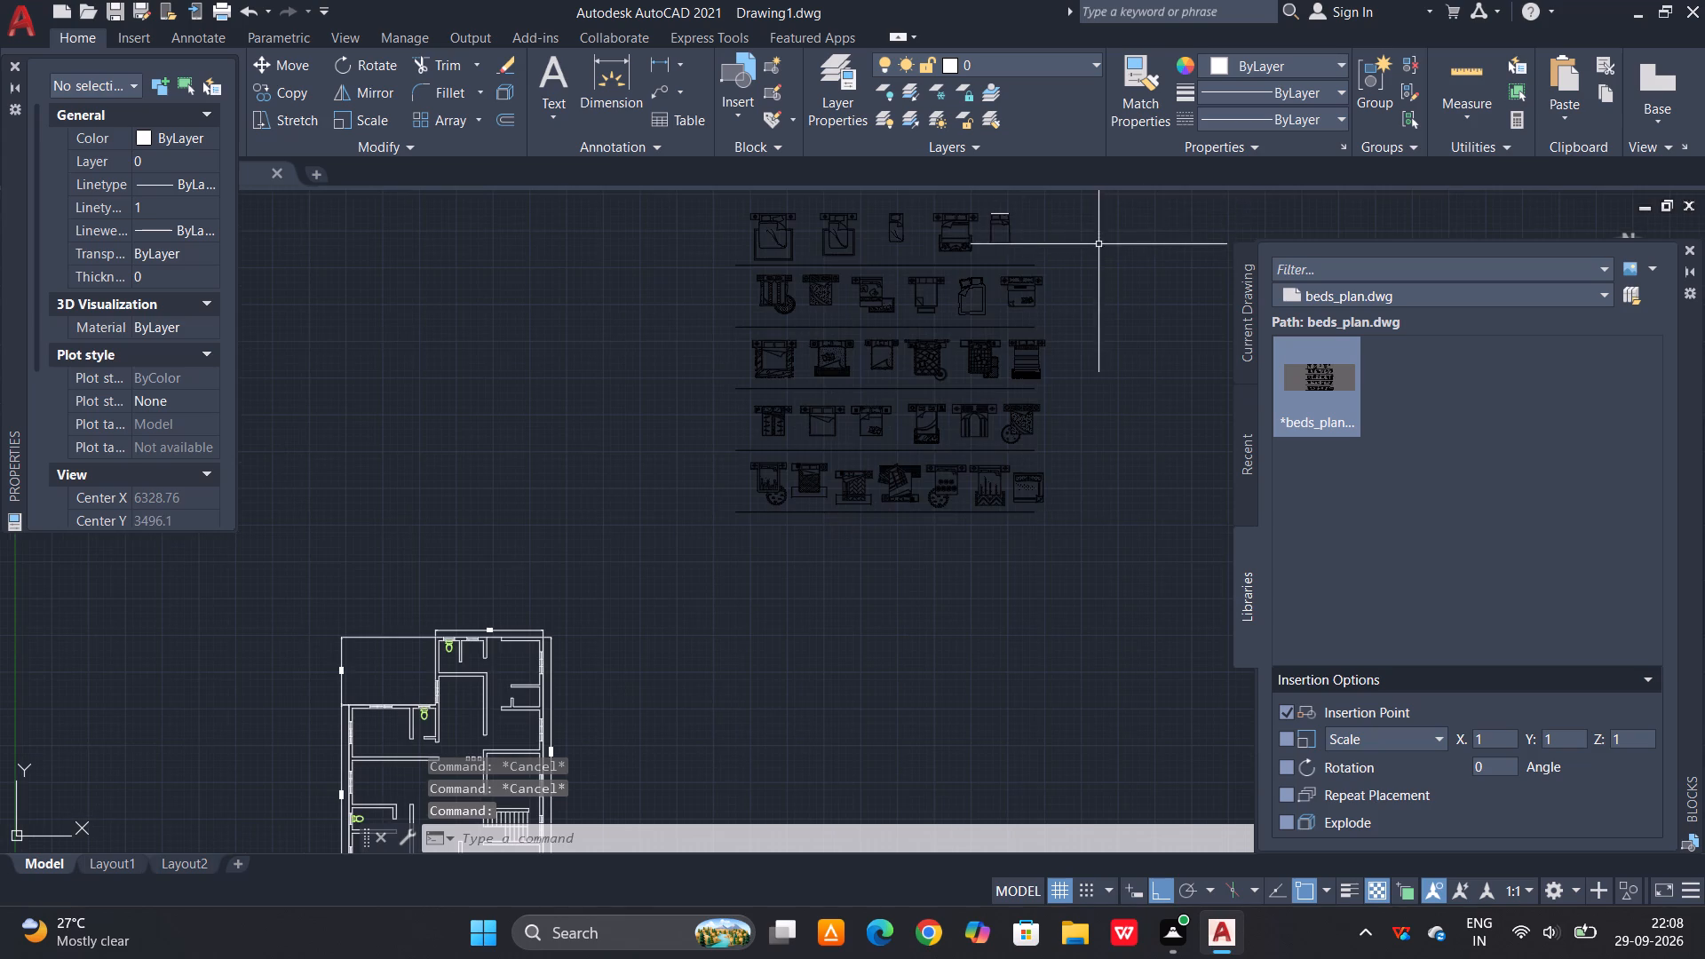
Explode the inserted beds_plan block into separate objects.
drag(1120, 187, 1091, 221)
scroll(943, 421, down, 1)
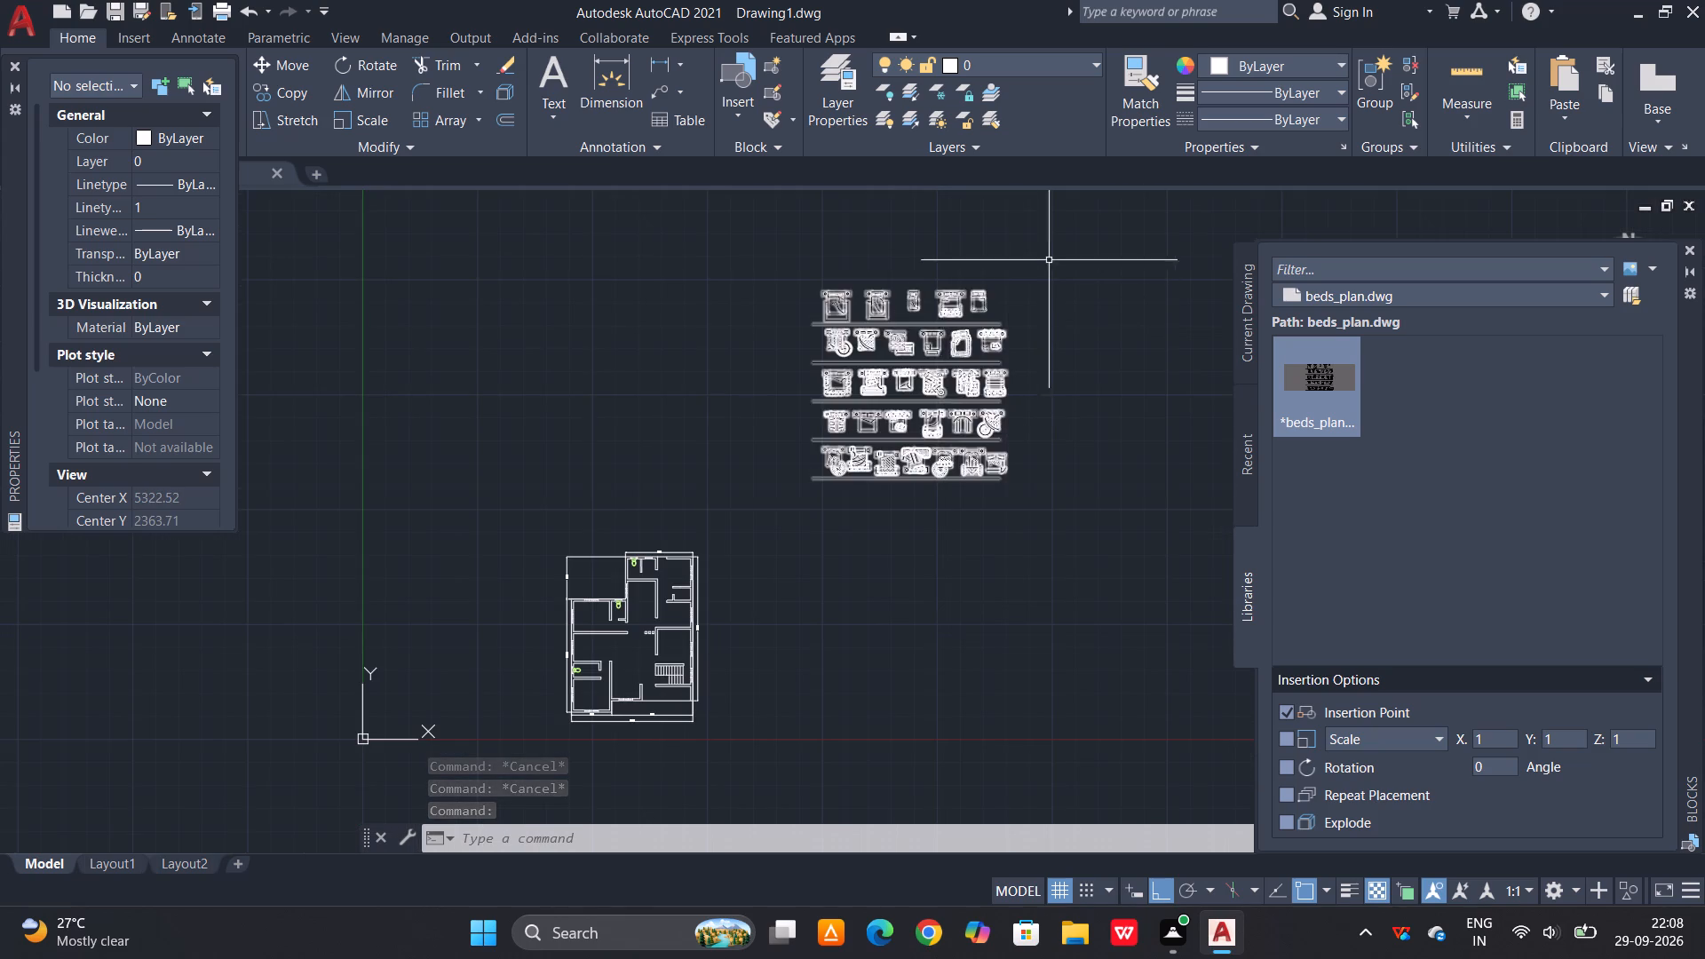
drag(1051, 251, 1031, 282)
click(808, 522)
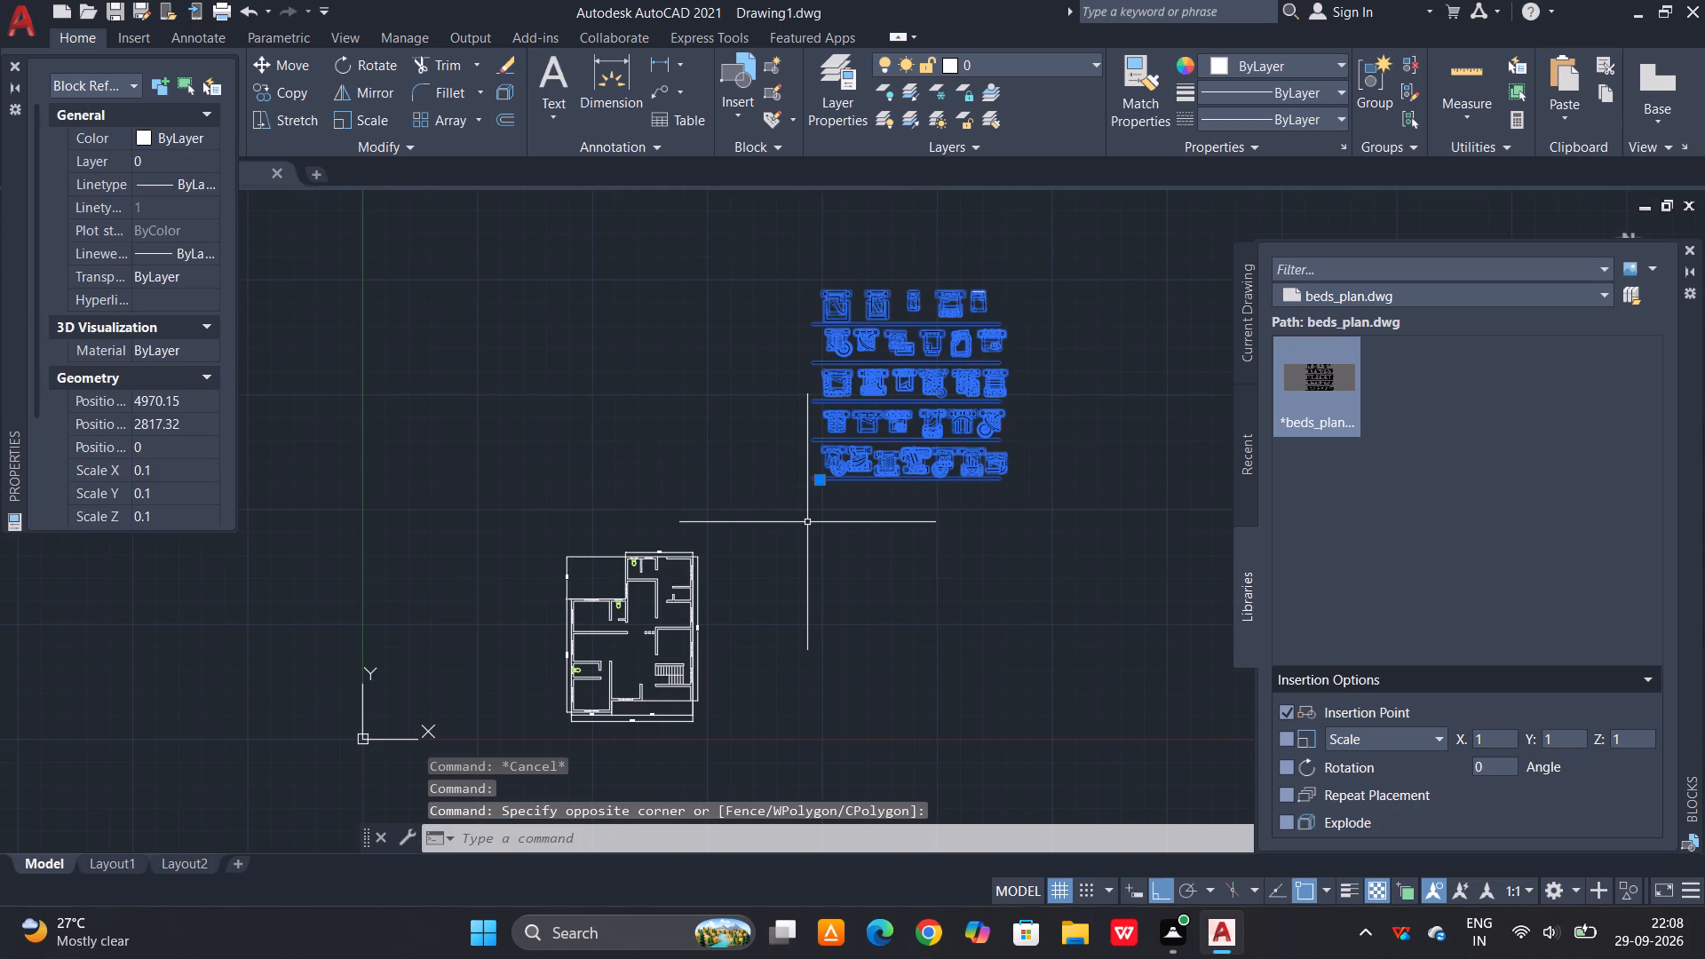
key(x)
key(space)
Move the double bed with patterned footboard rug from the library's top row to the empty area just above the floor plan.
scroll(966, 269, up, 3)
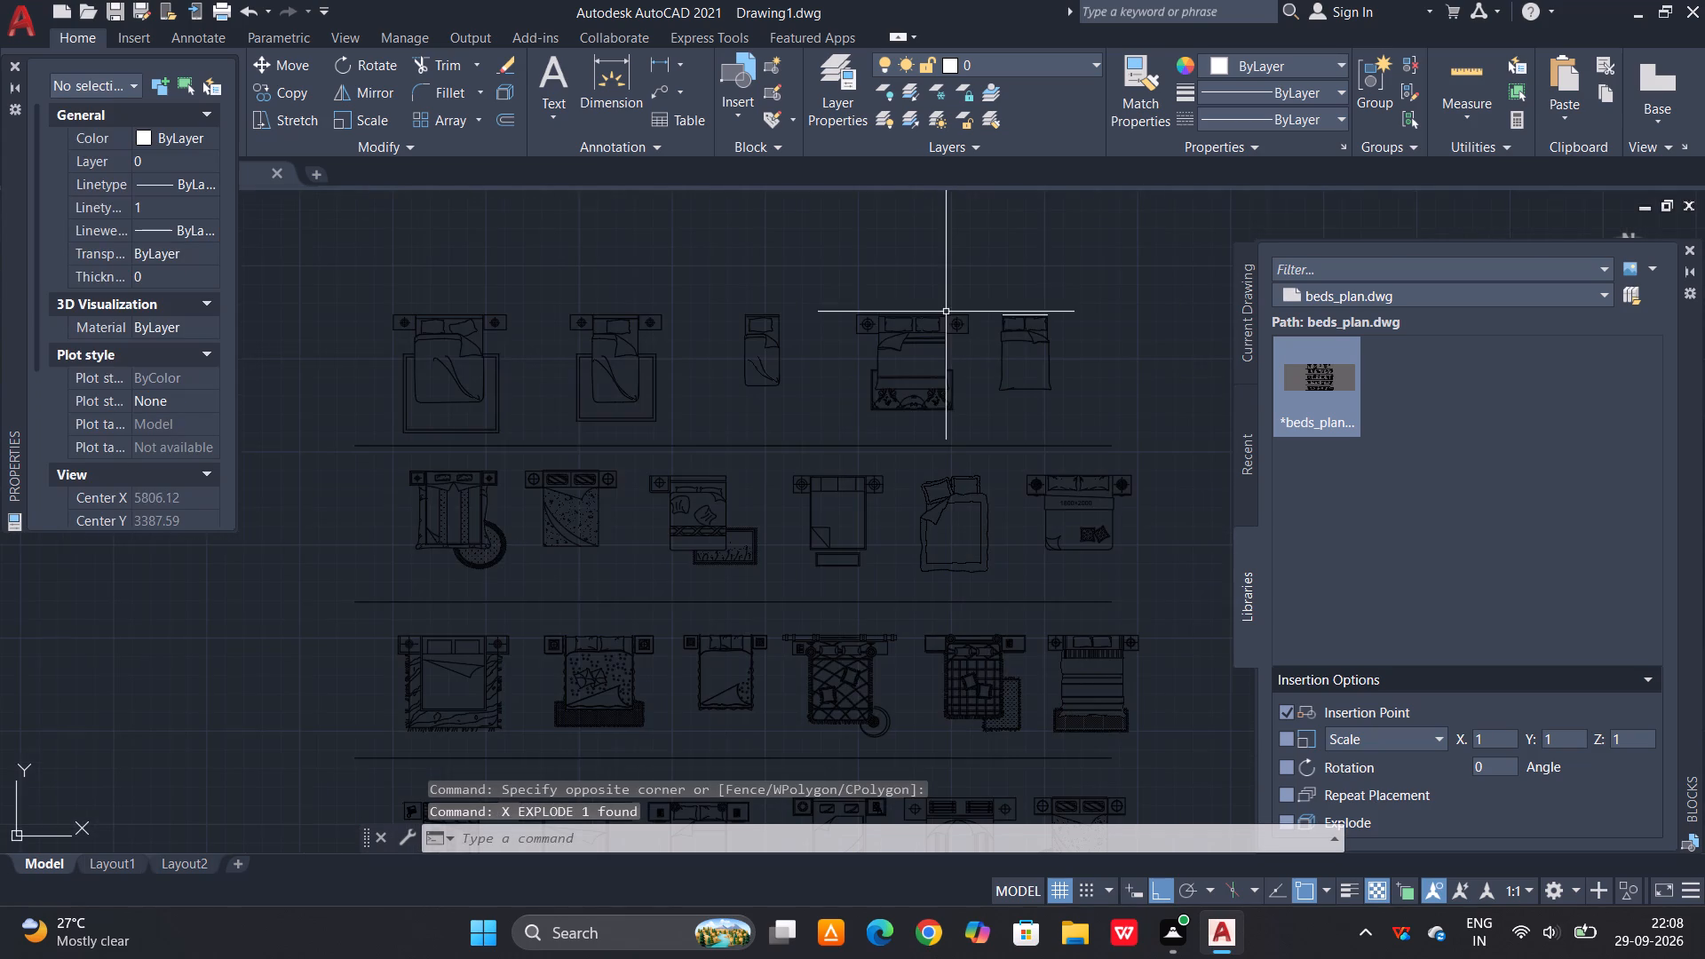
scroll(964, 288, up, 2)
drag(983, 307, 983, 322)
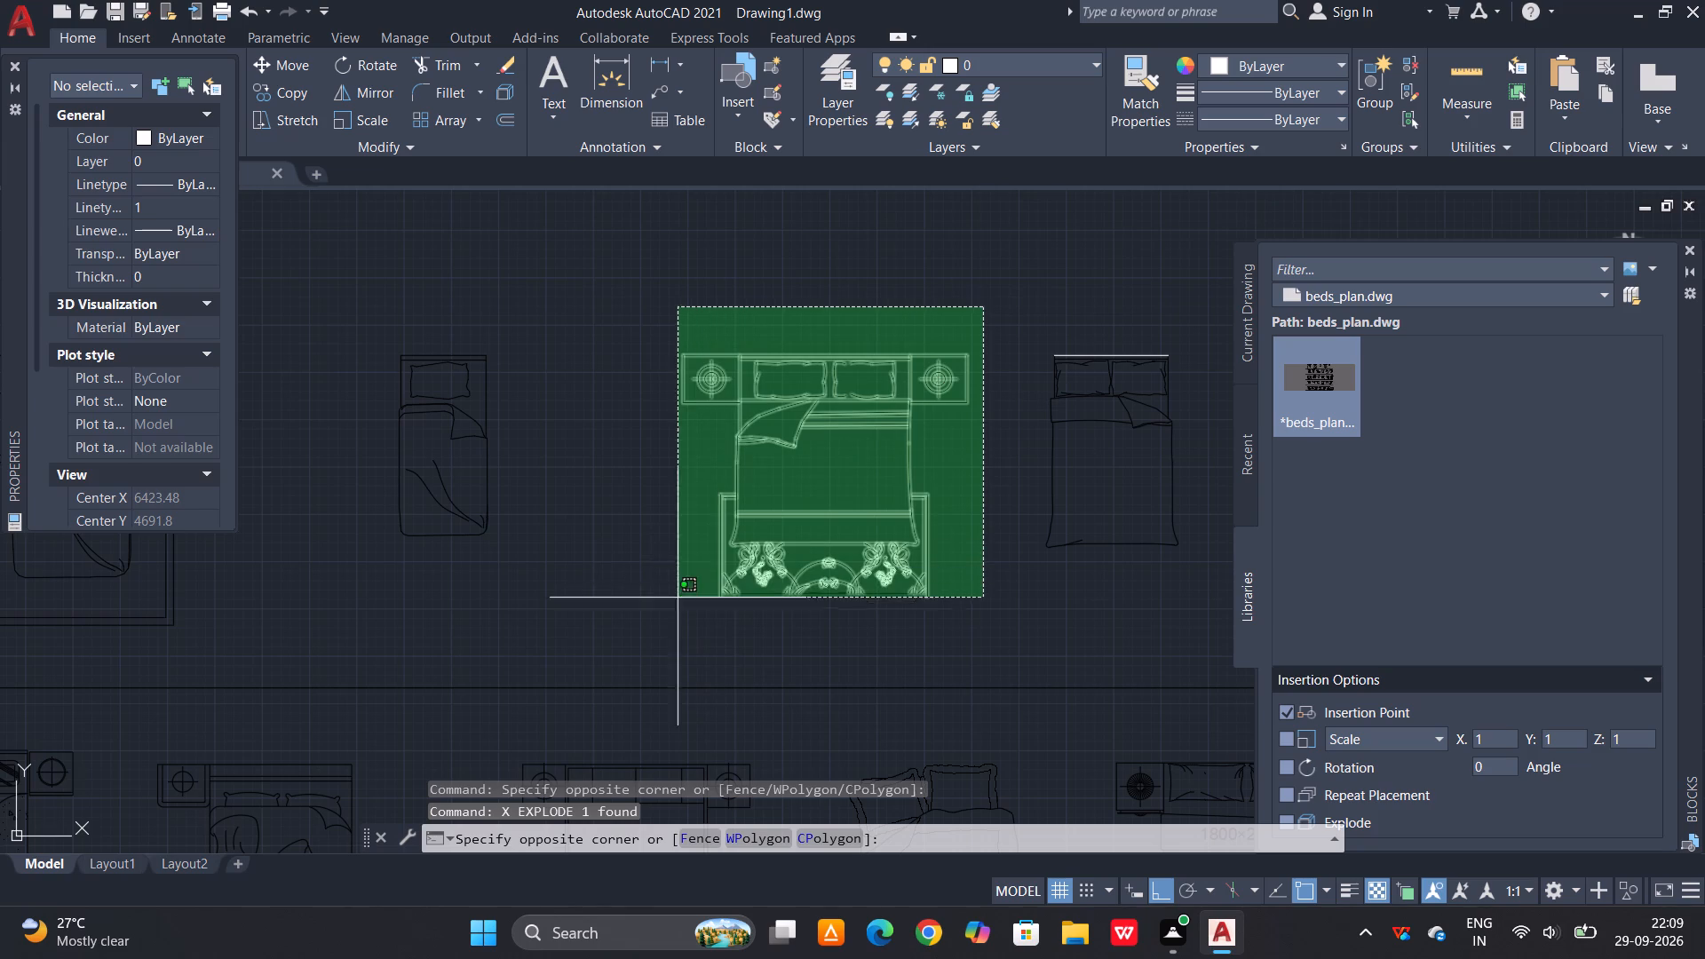
click(648, 615)
key(m)
key(space)
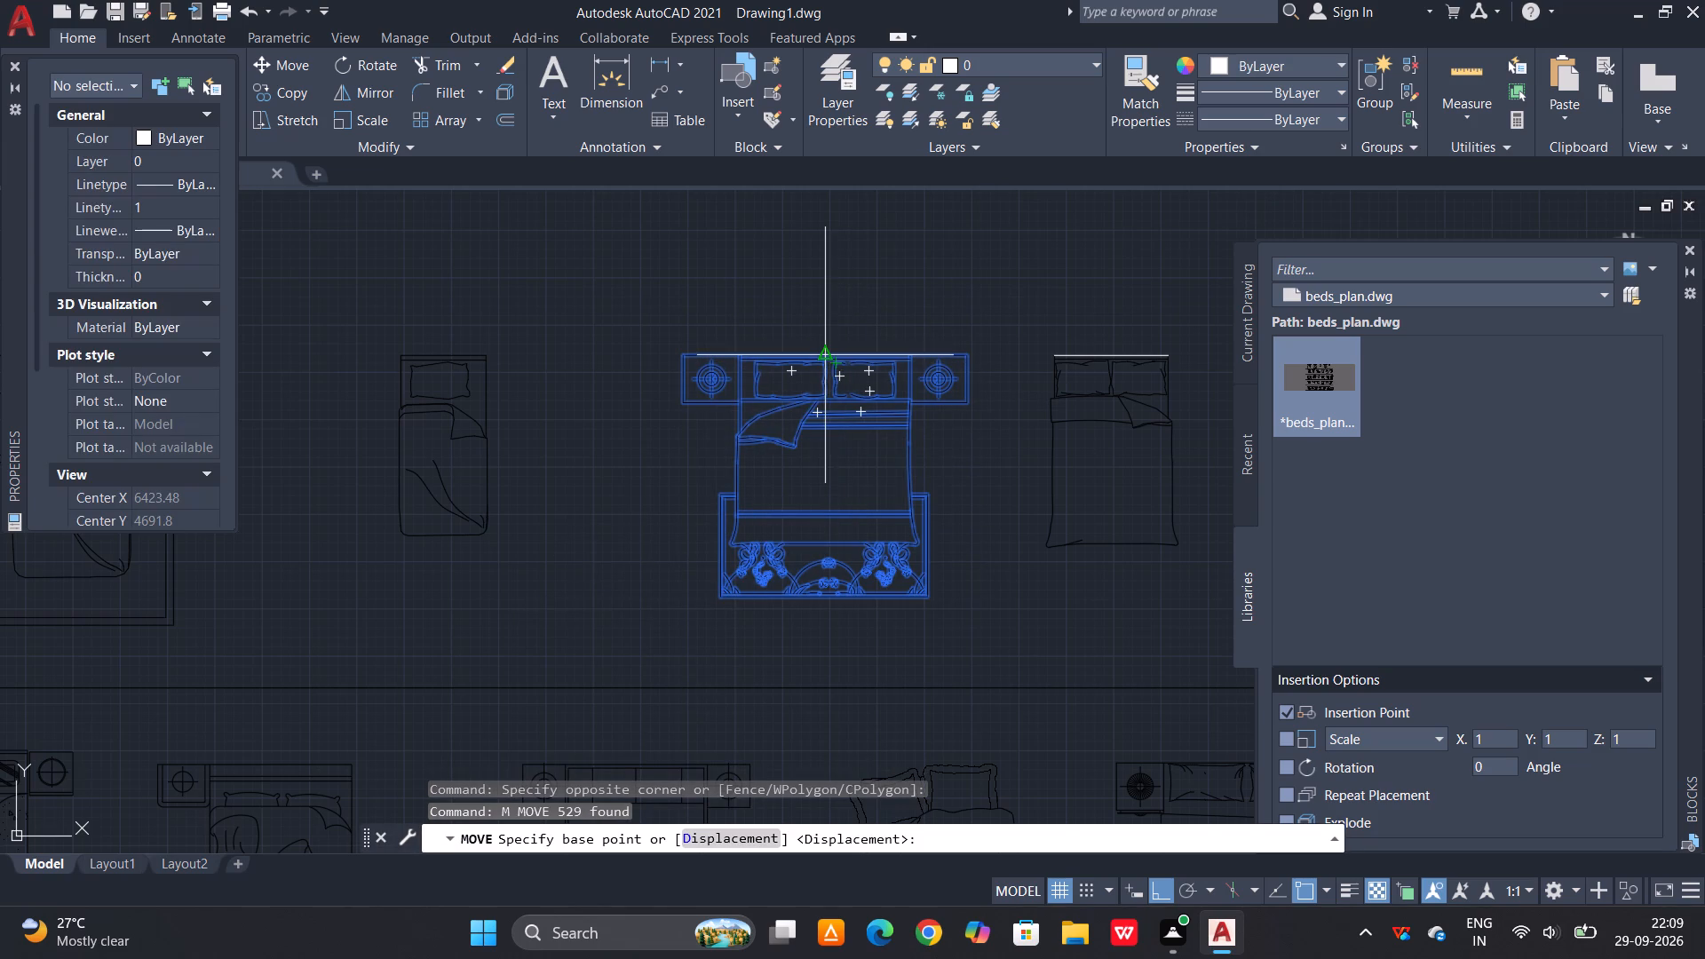
scroll(831, 355, up, 4)
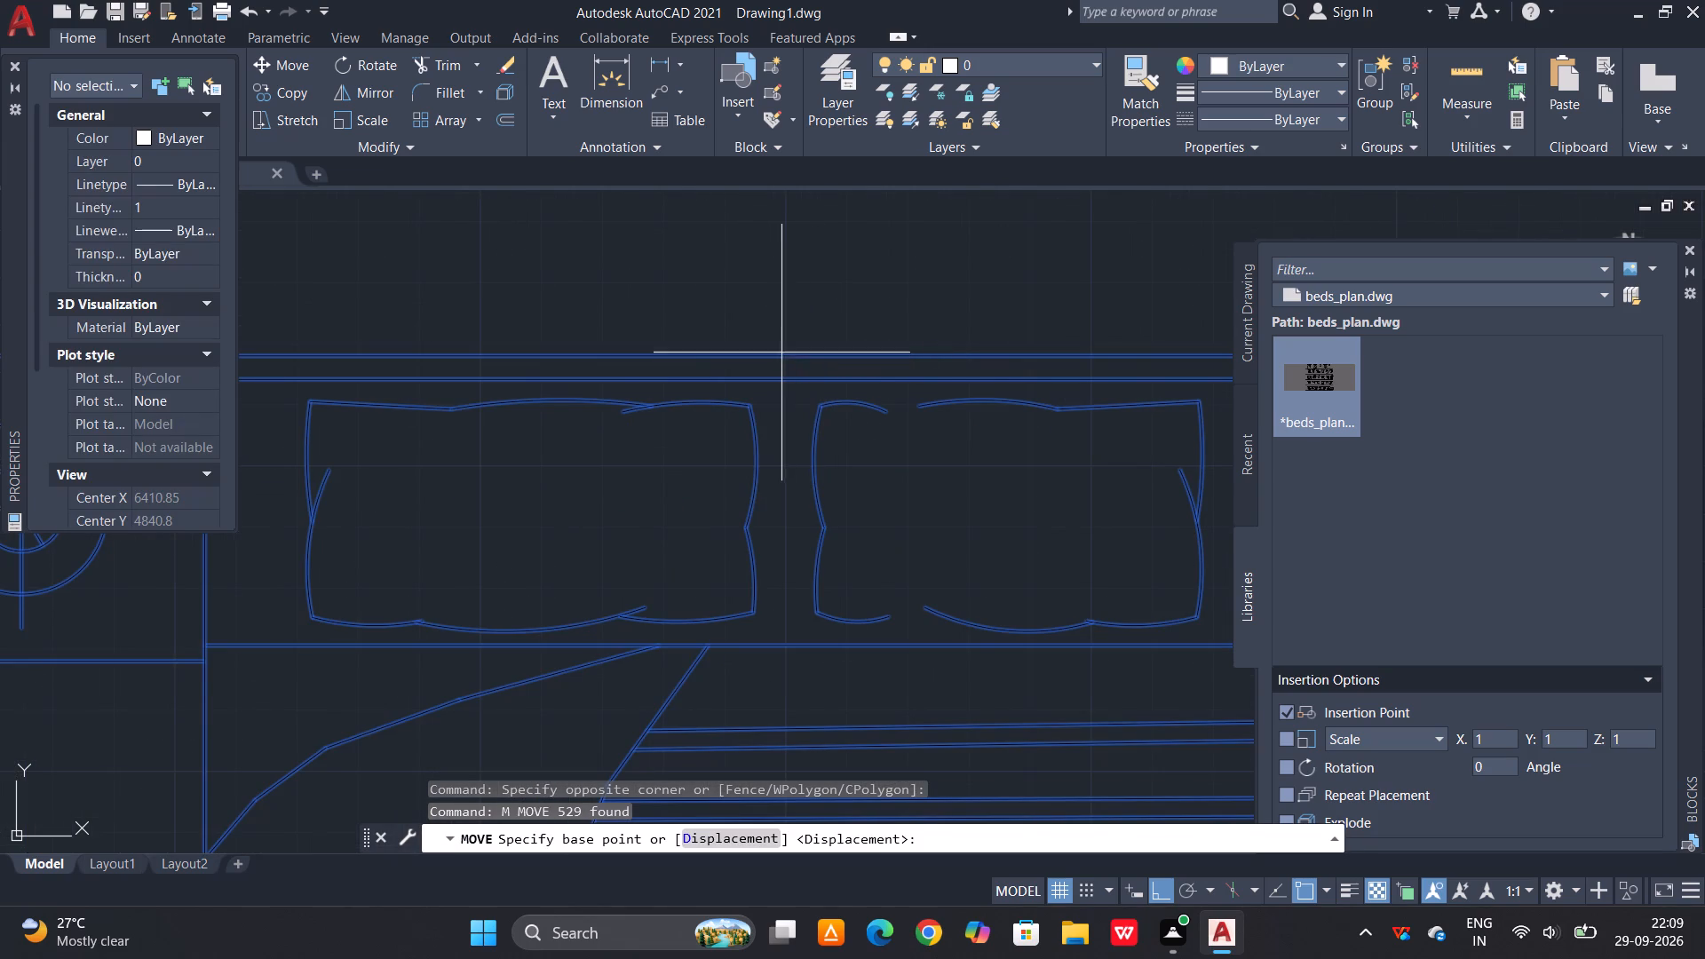
scroll(792, 343, down, 1)
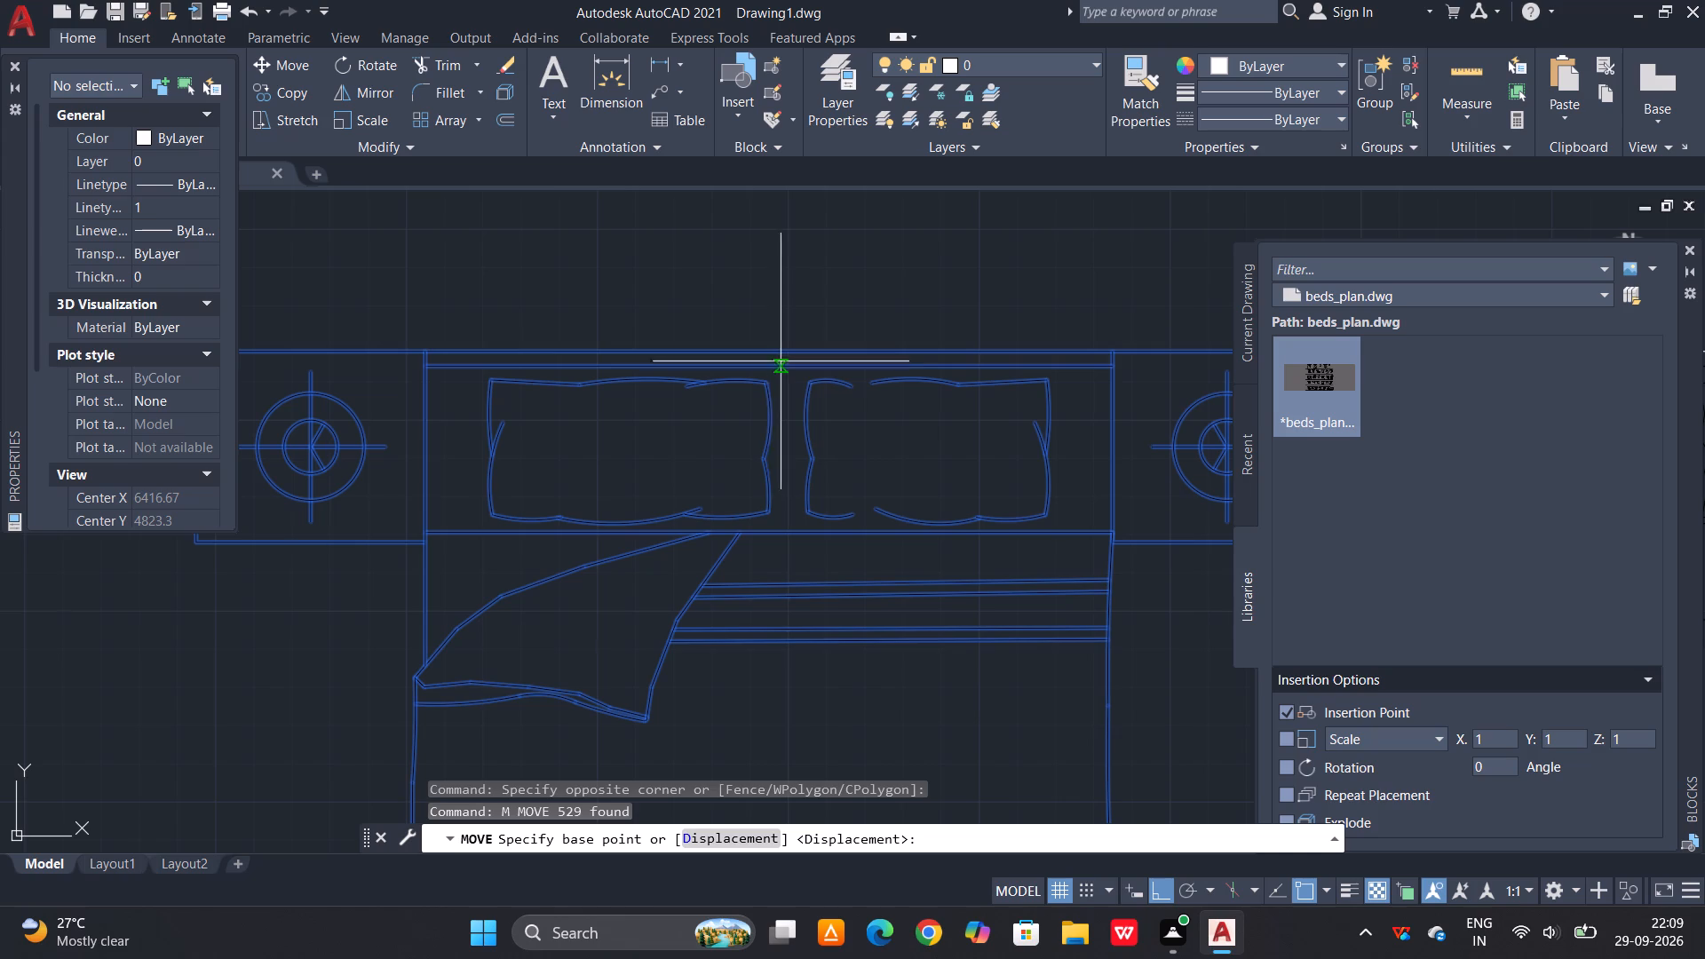
click(768, 354)
scroll(937, 301, down, 7)
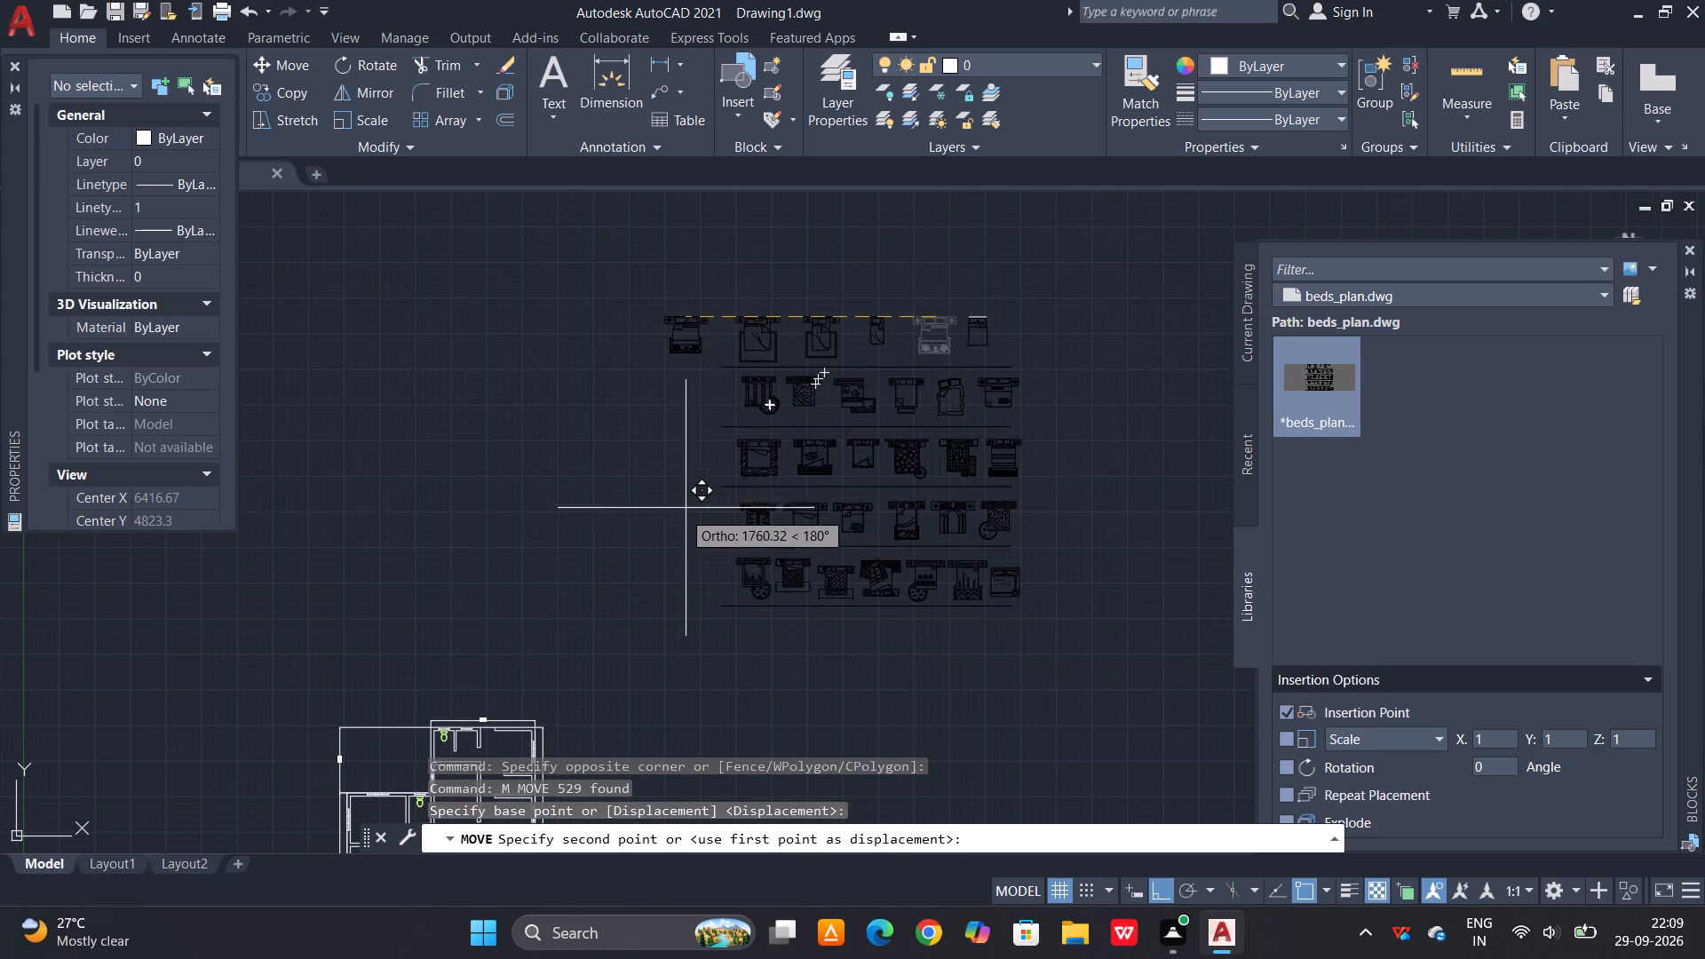
key(F8)
scroll(471, 624, up, 1)
middle_drag(467, 624, 824, 383)
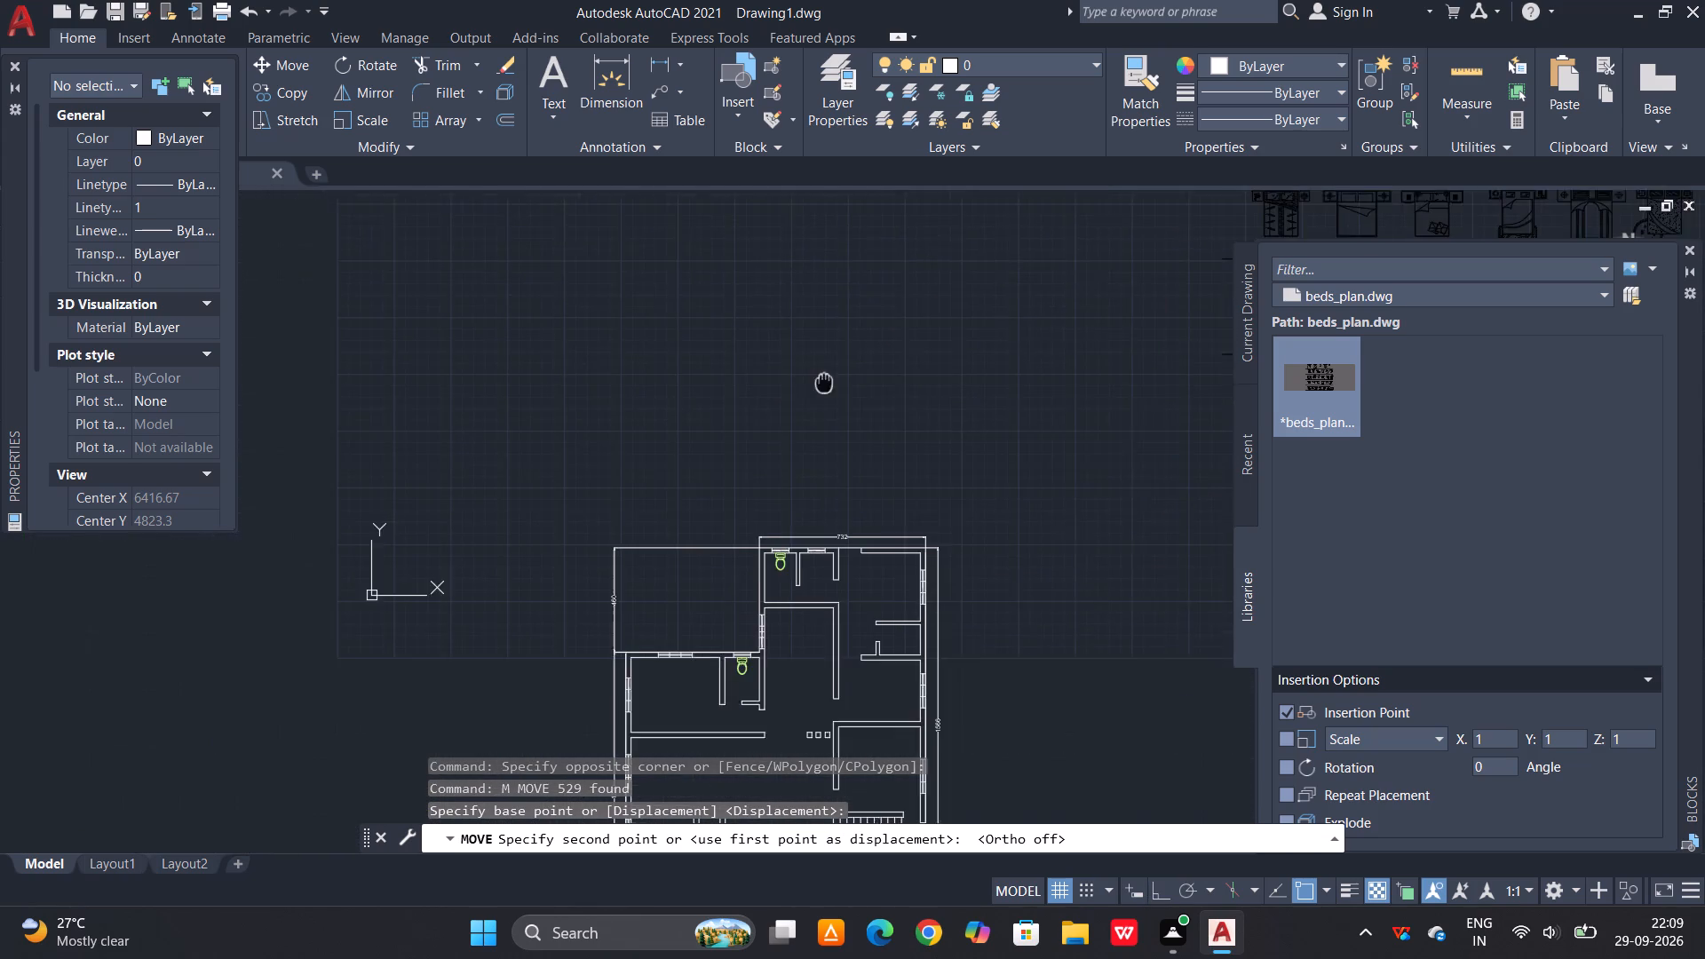
middle_drag(824, 383, 829, 378)
scroll(752, 408, up, 1)
click(673, 446)
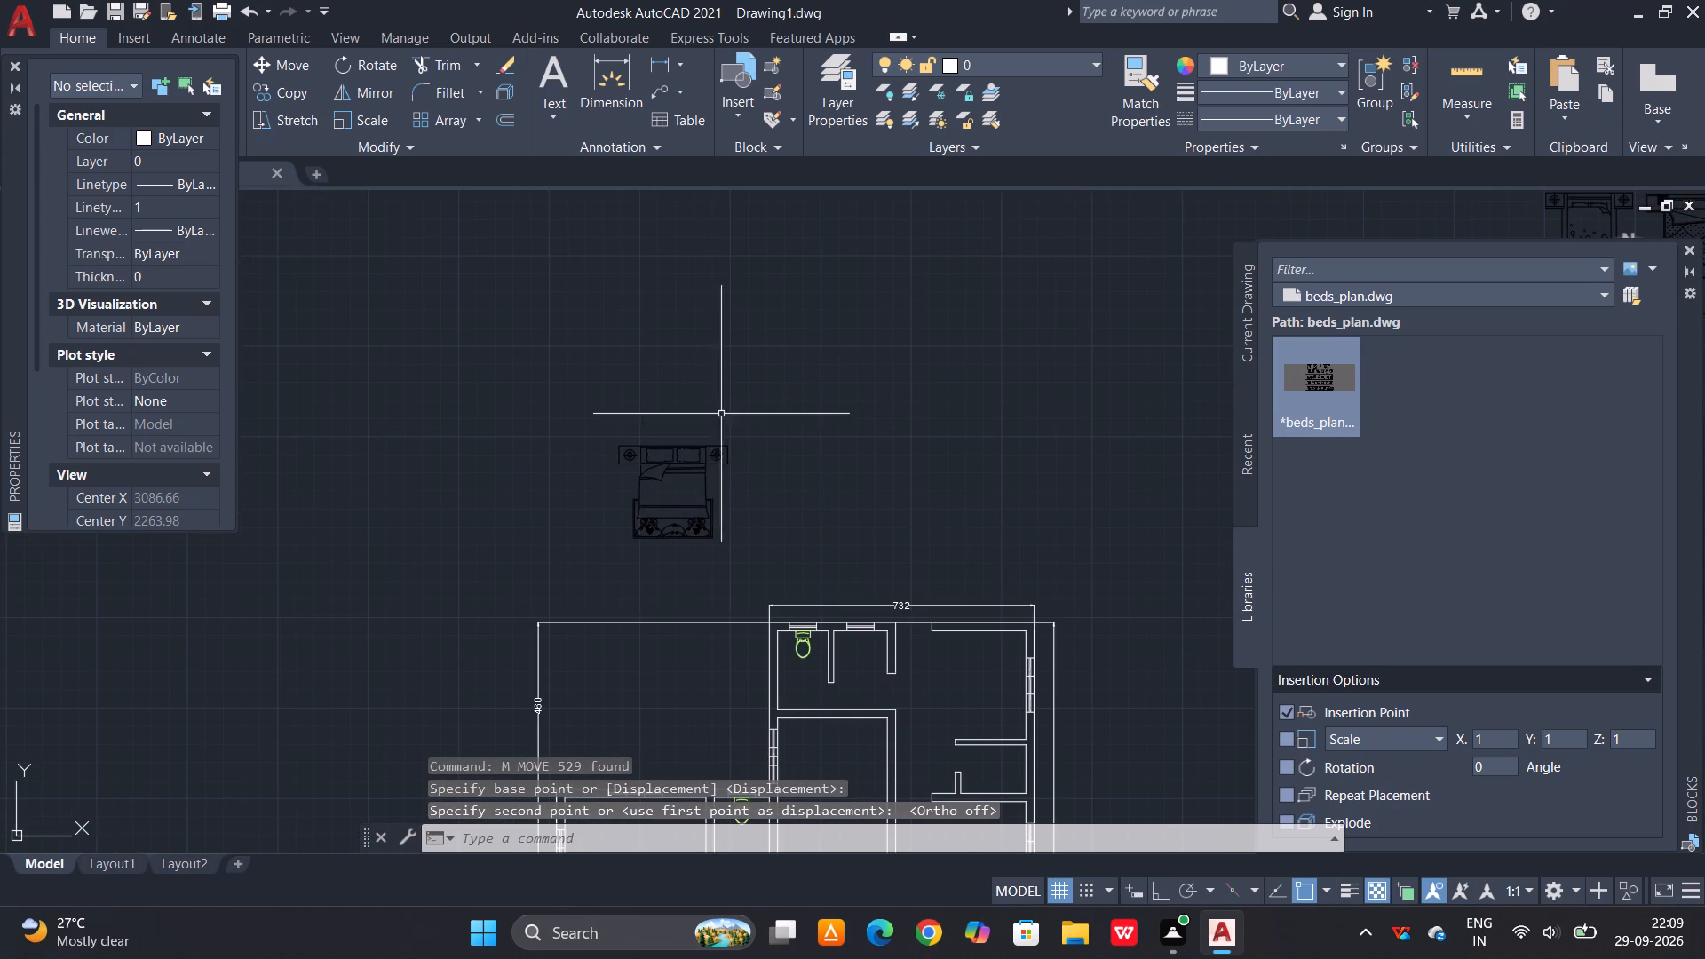
Match the bed above the floor plan to the properties of the green toilet in the top bathroom.
scroll(721, 414, up, 1)
scroll(769, 417, down, 1)
key(m)
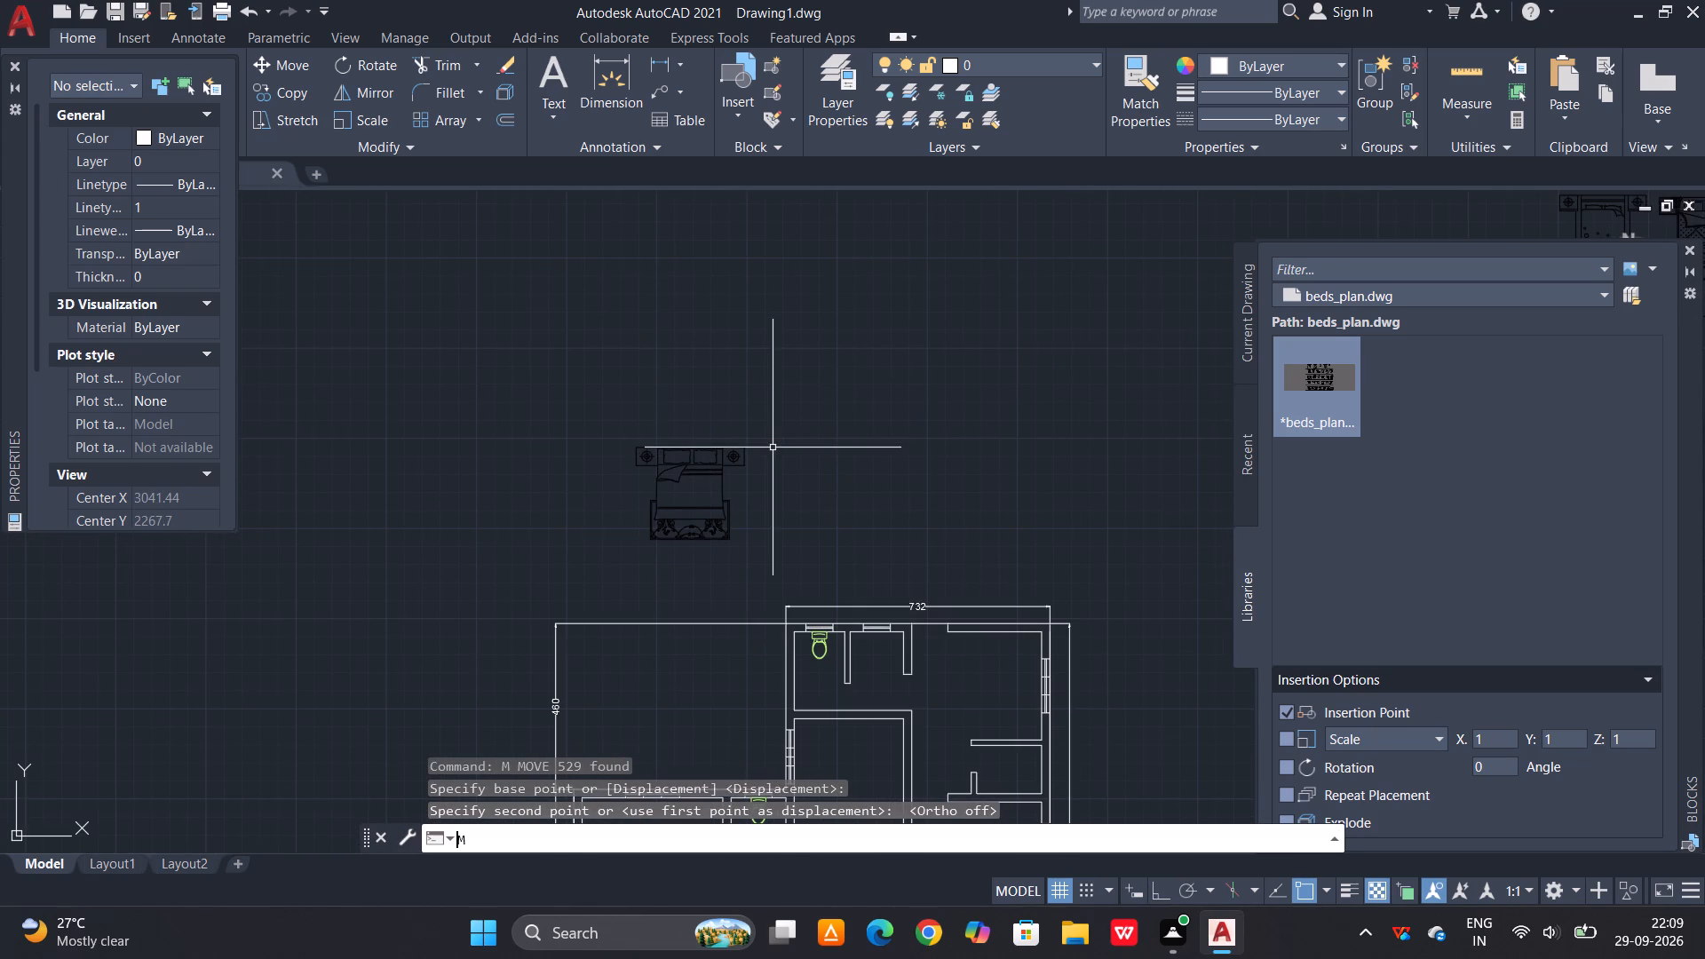
key(a)
key(space)
click(823, 647)
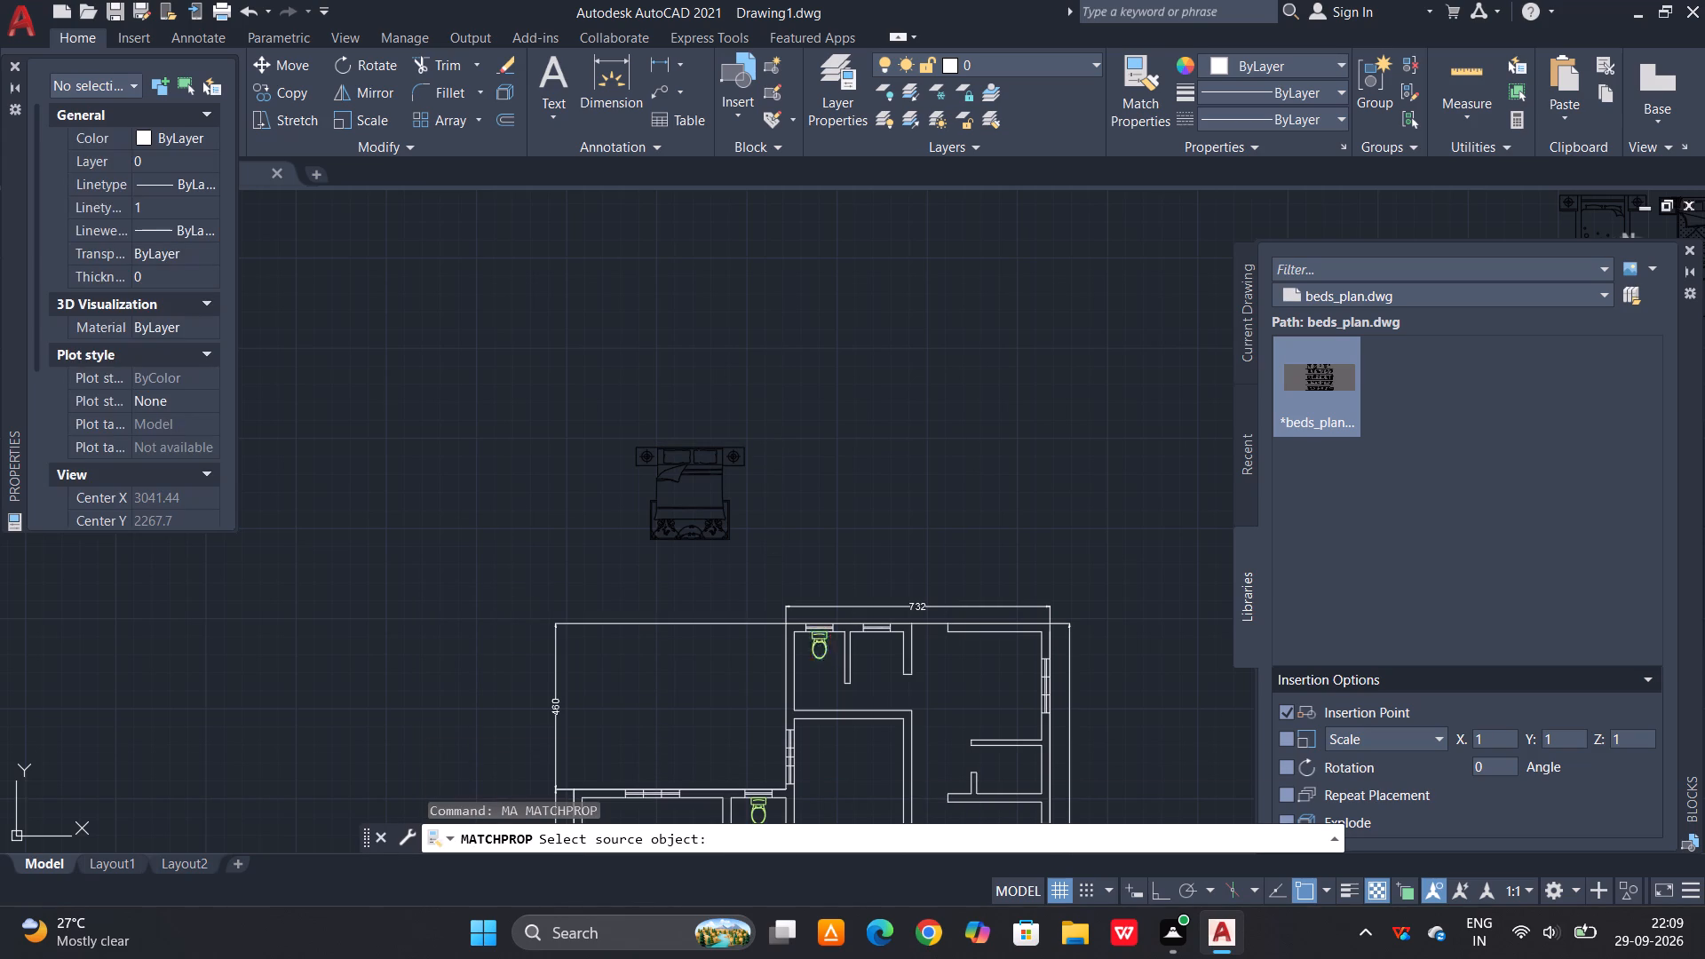
drag(777, 380, 771, 394)
click(595, 567)
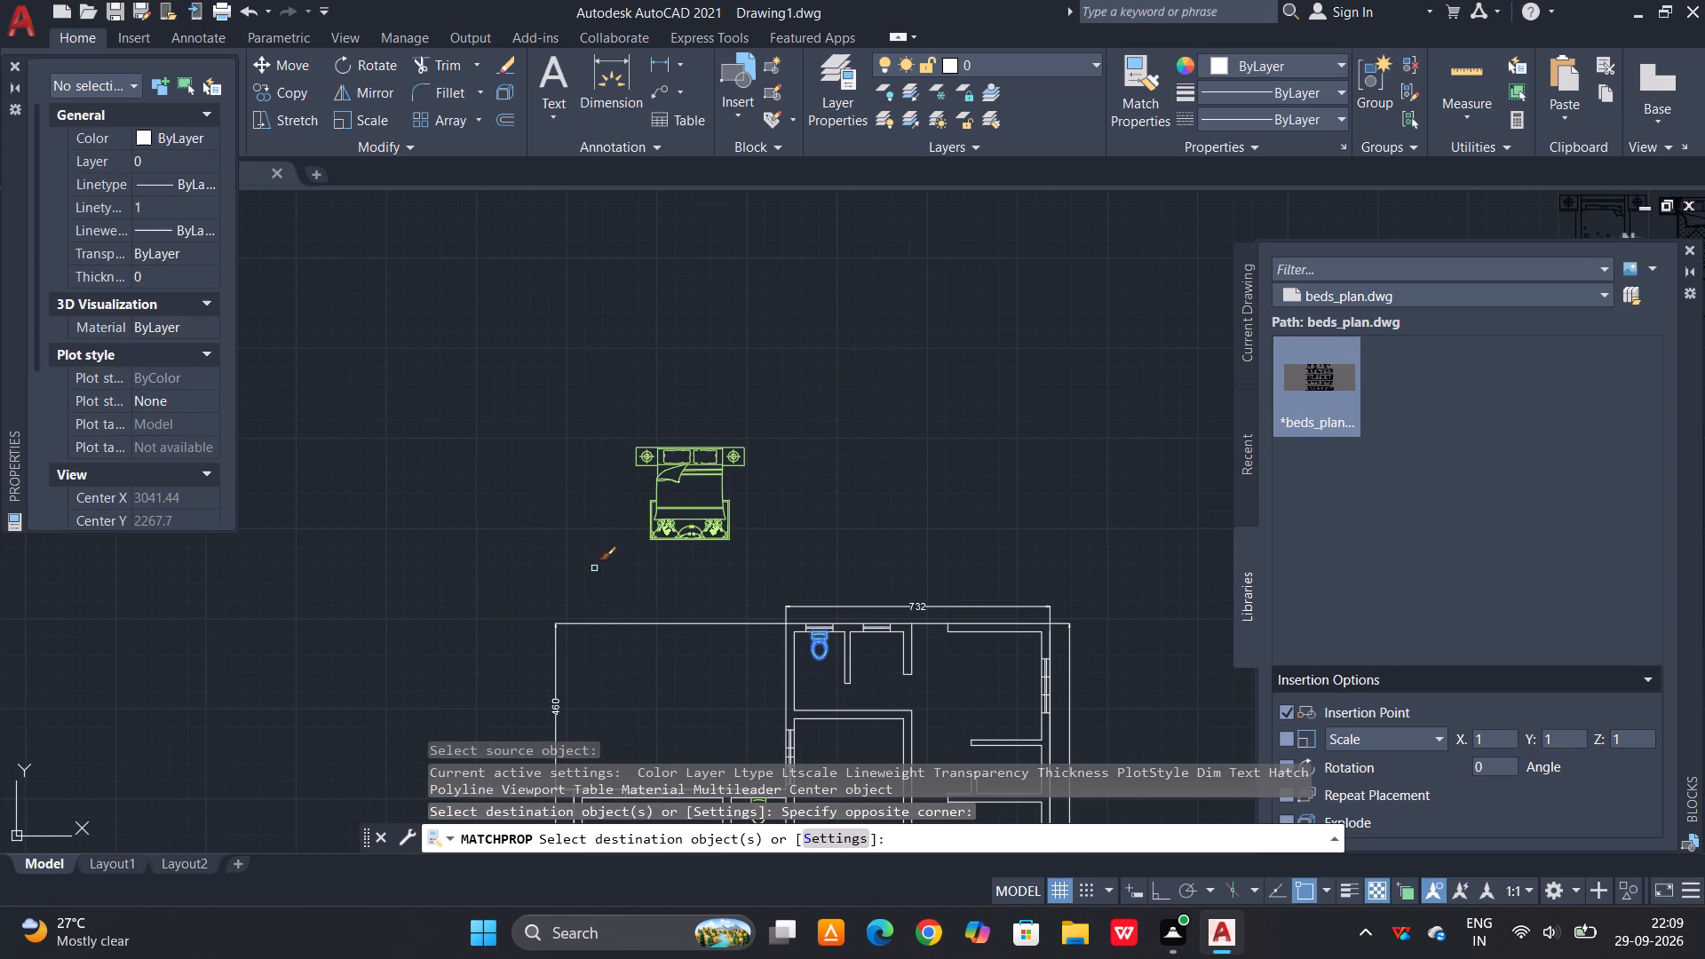
key(Escape)
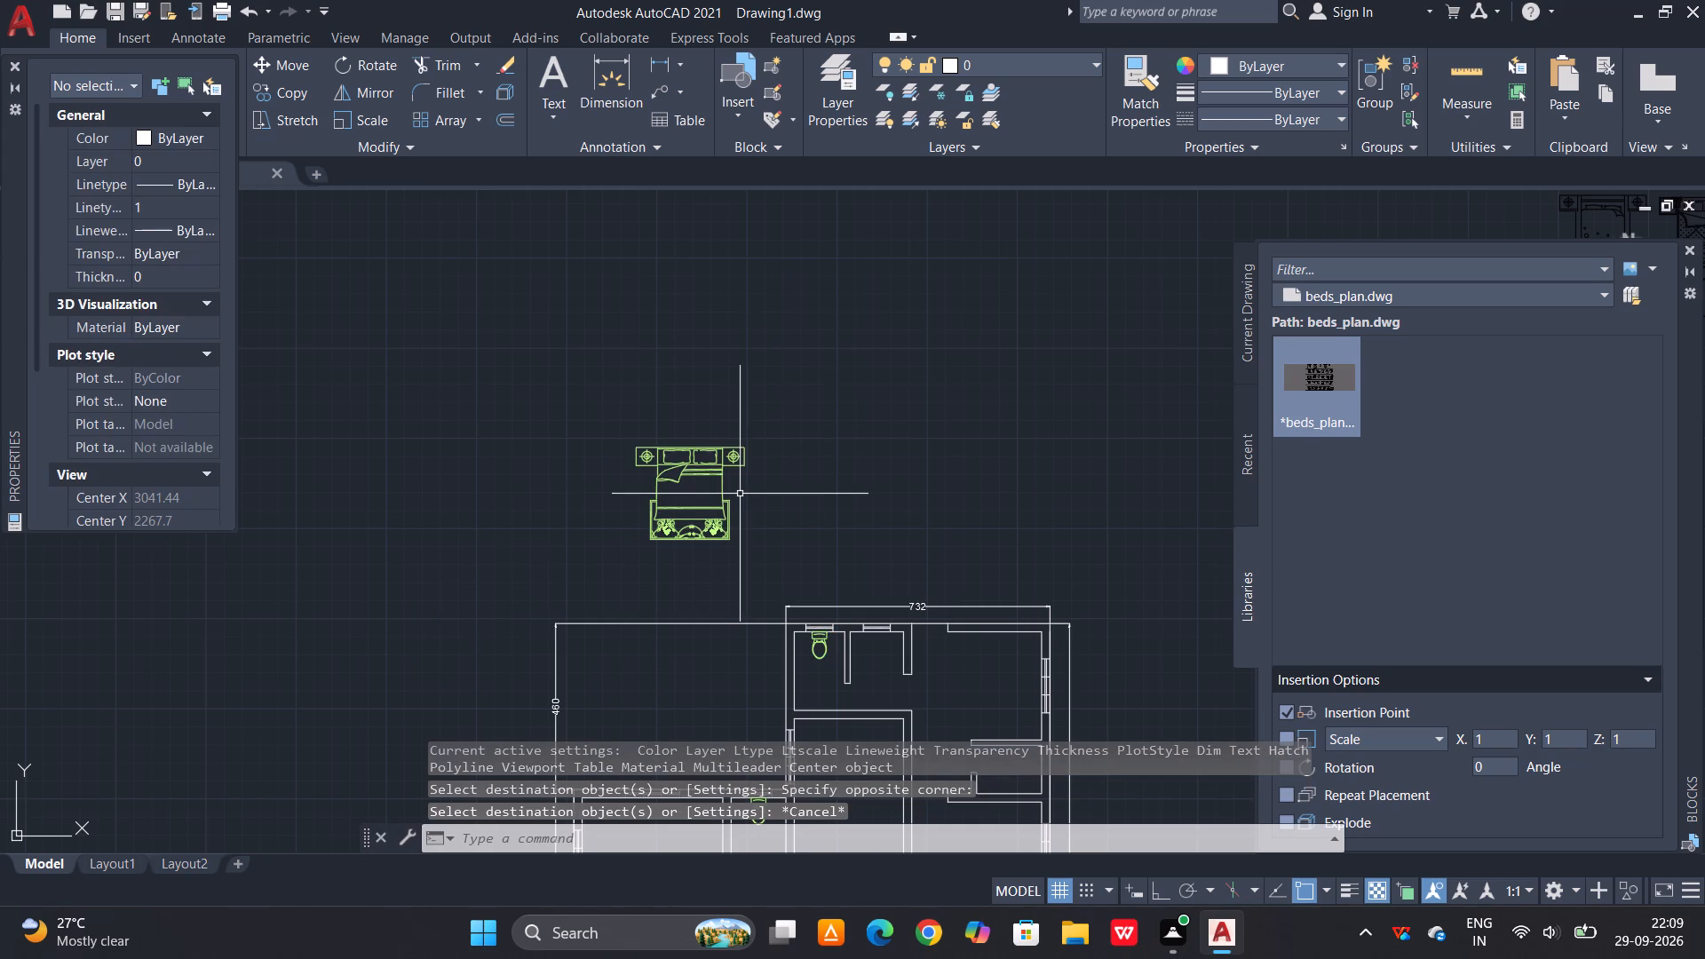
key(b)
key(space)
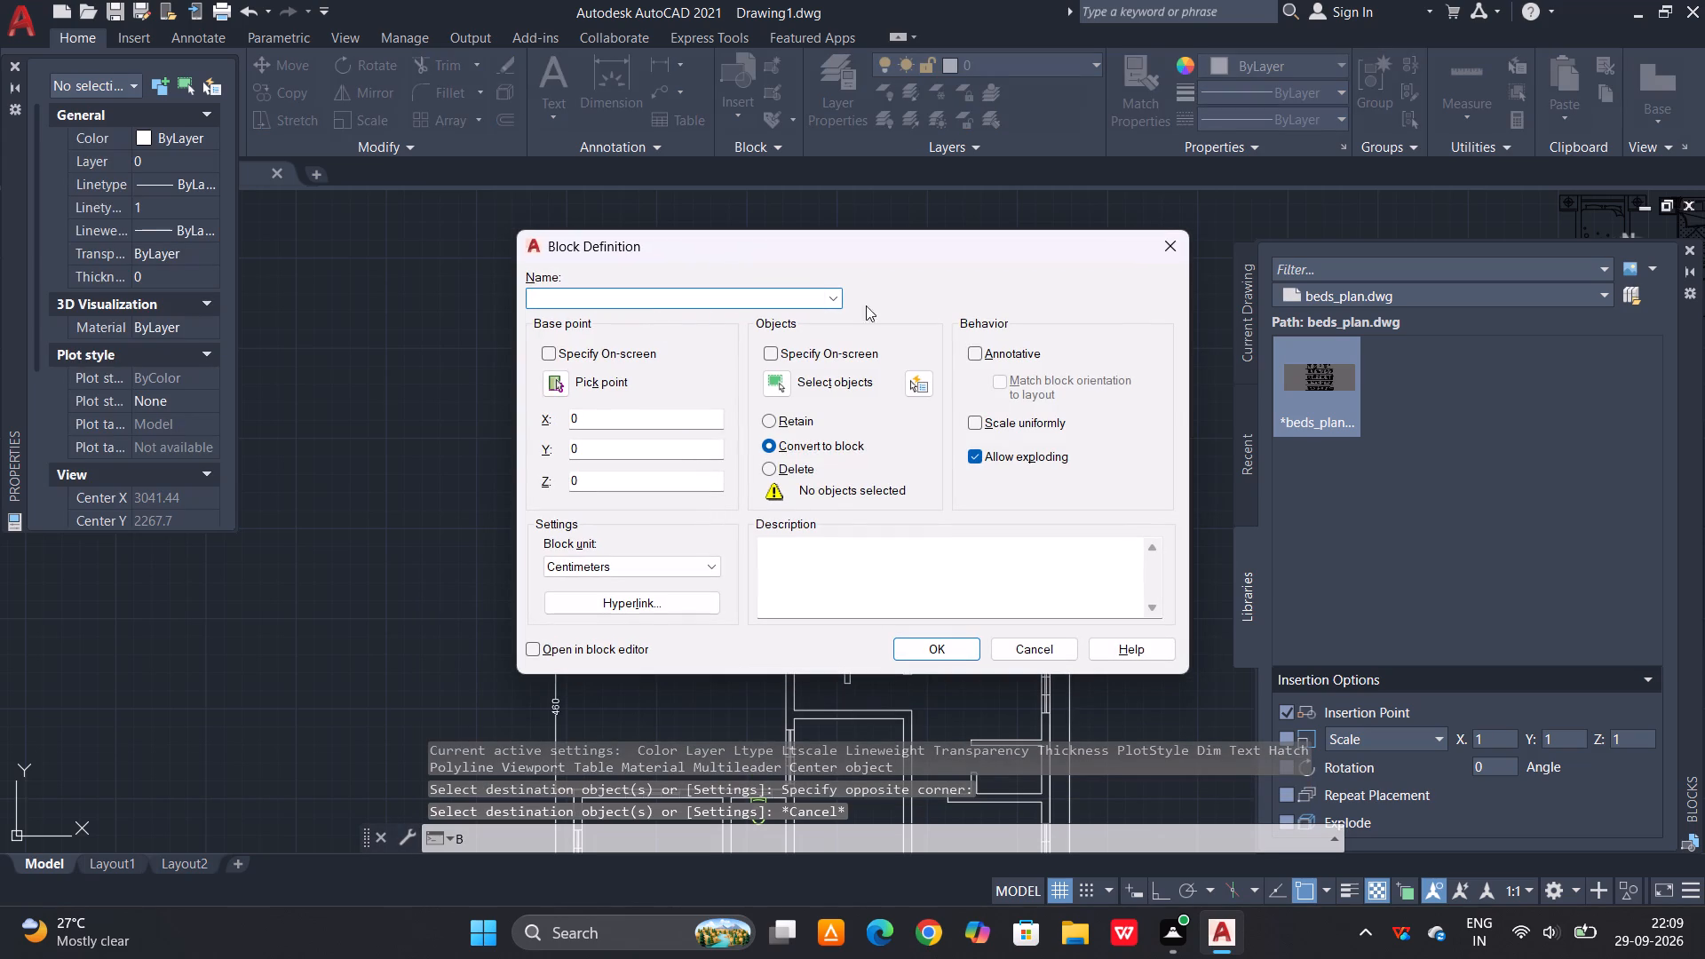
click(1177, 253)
Define the green bed above the floor plan as a block named BED.
click(789, 391)
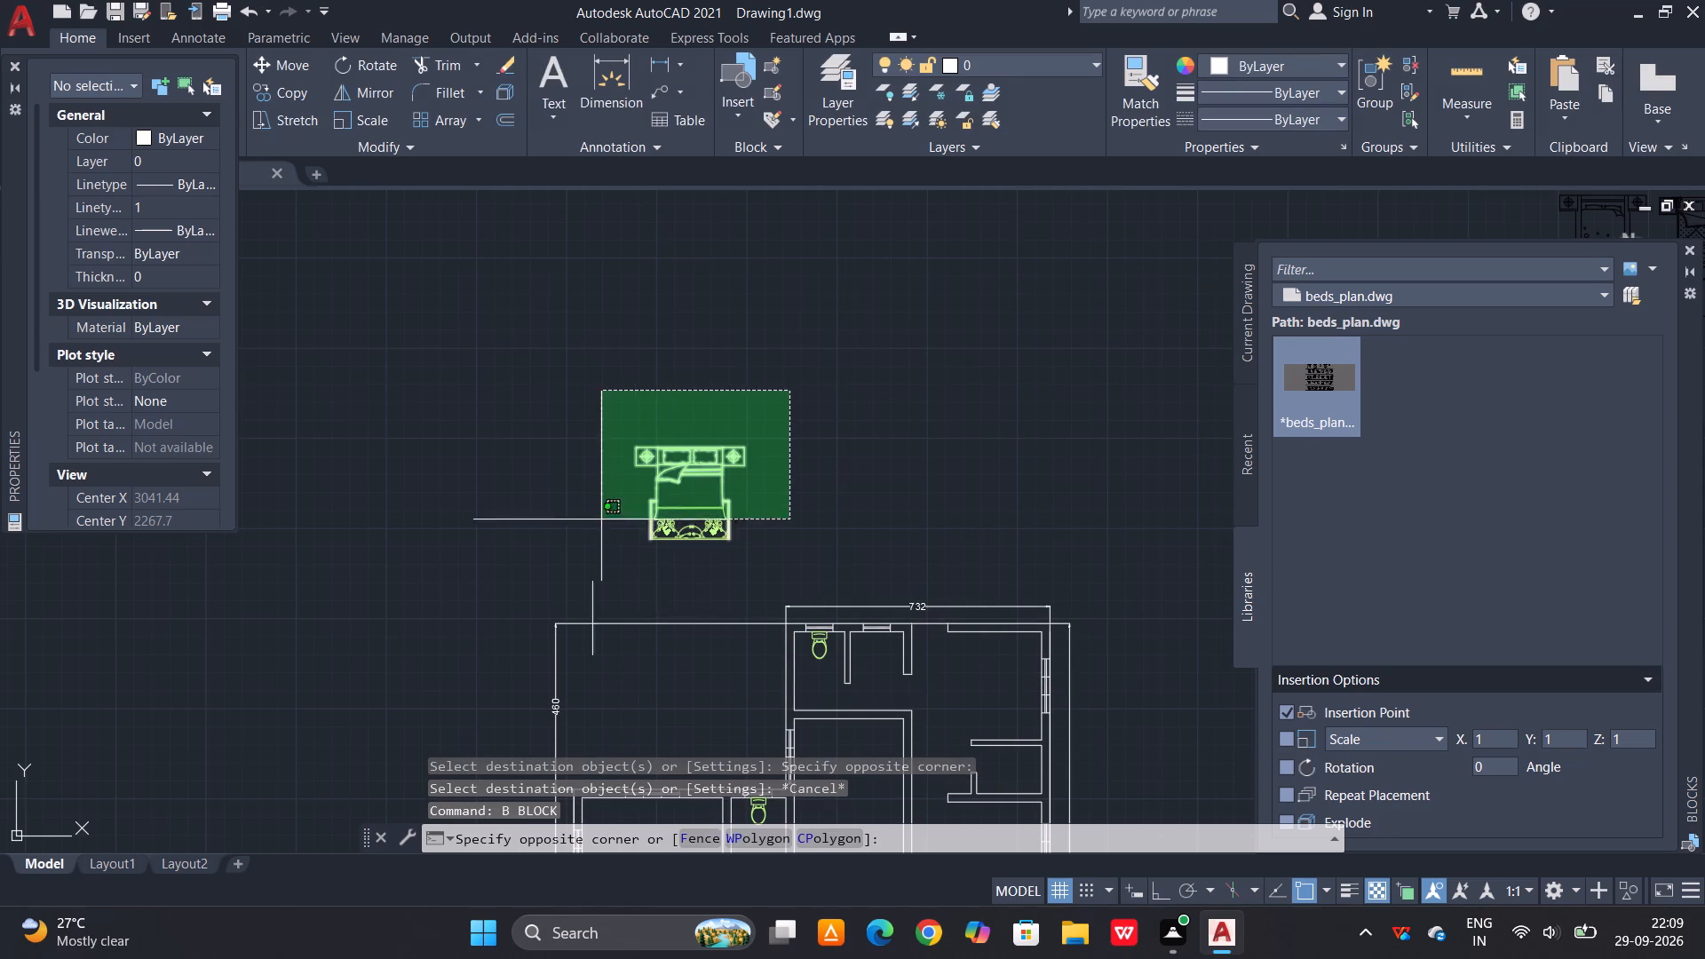
click(563, 544)
key(b)
key(space)
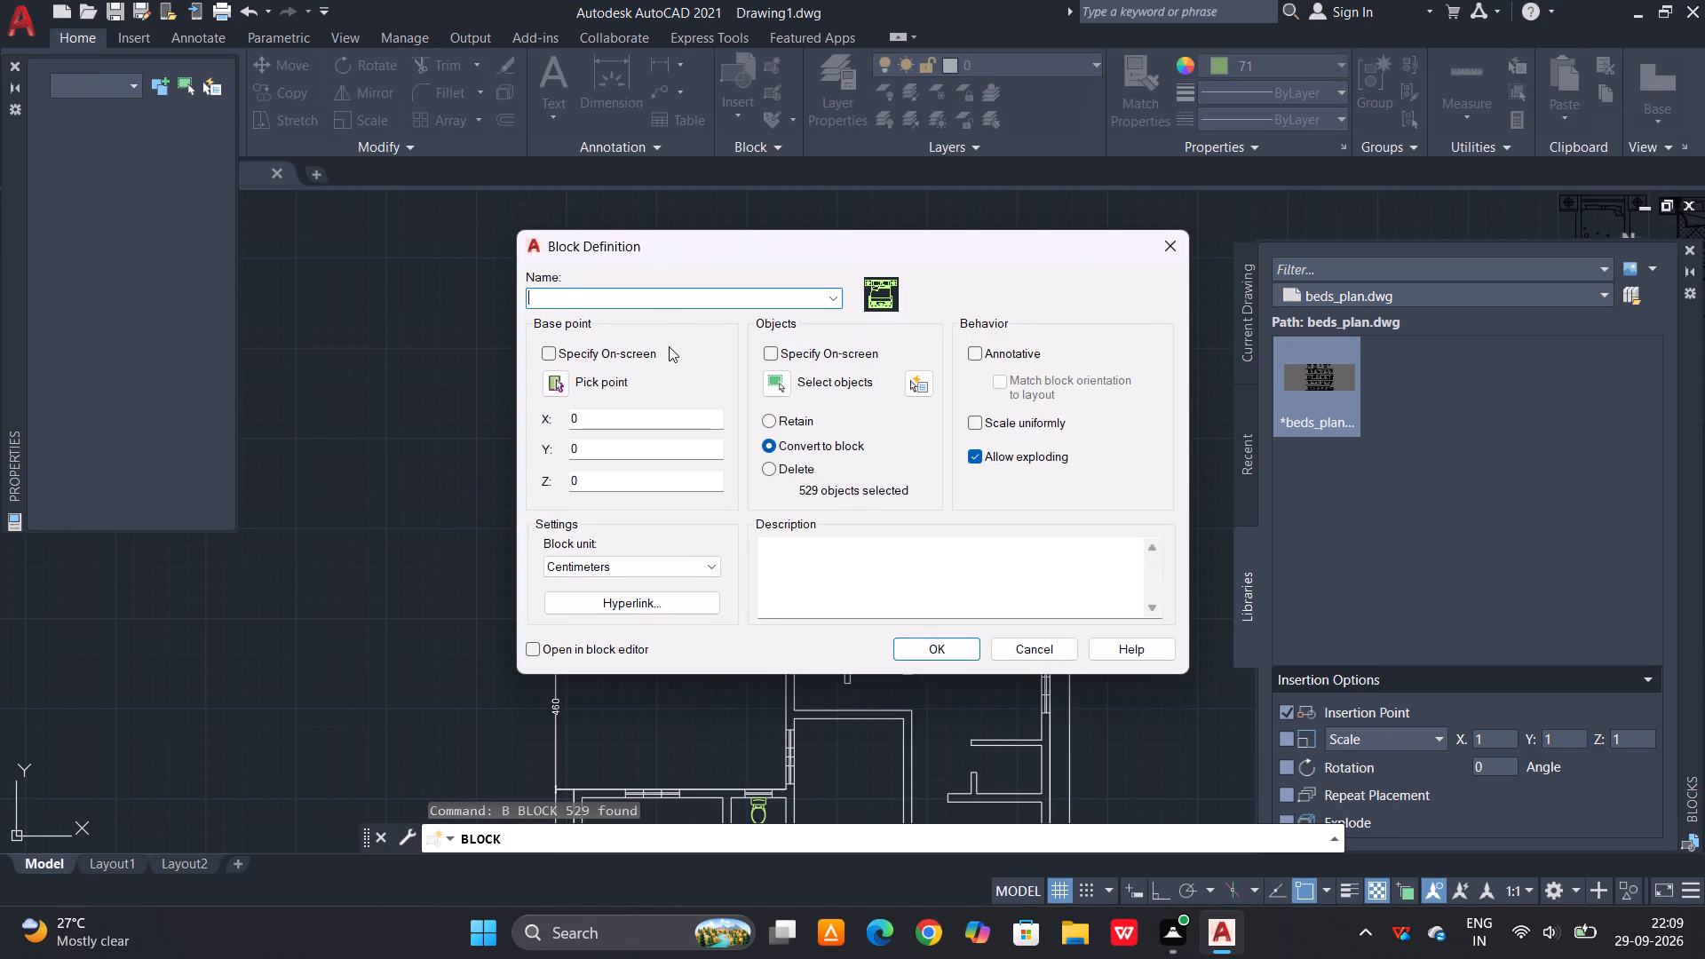
text(BED)
click(933, 653)
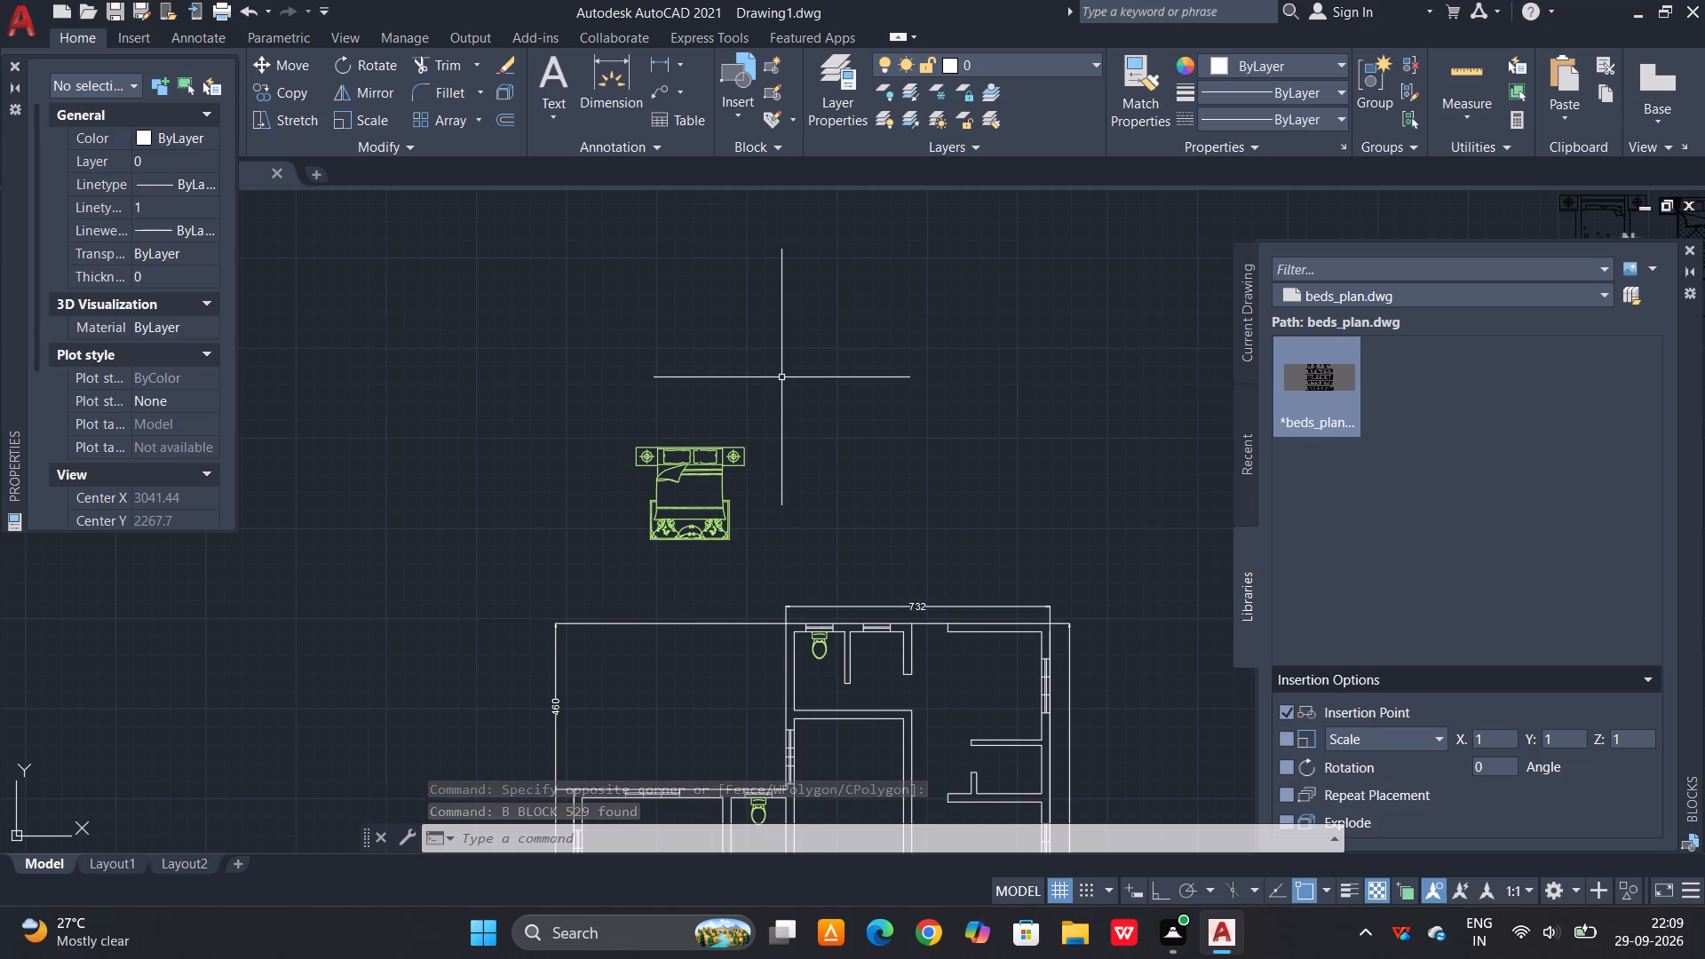
Copy the BED block by its headboard midpoint to the upper-left bedroom, with the headboard against the top window wall.
drag(781, 380, 778, 404)
click(607, 559)
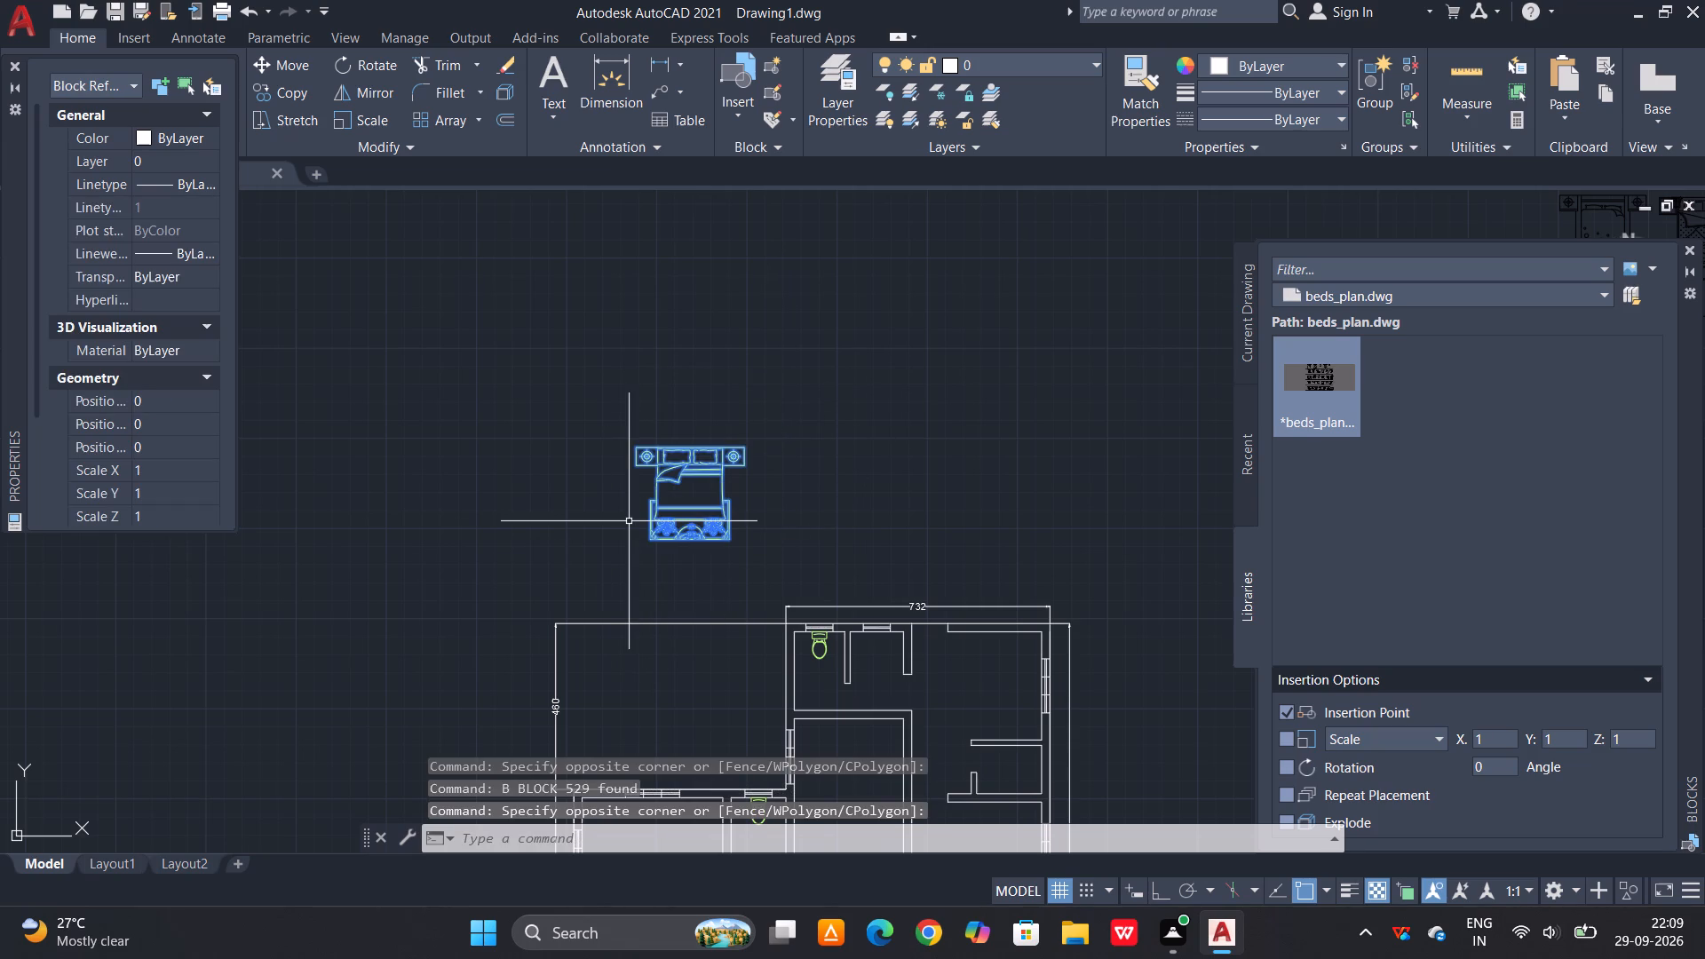
text(CO)
key(space)
scroll(704, 442, up, 3)
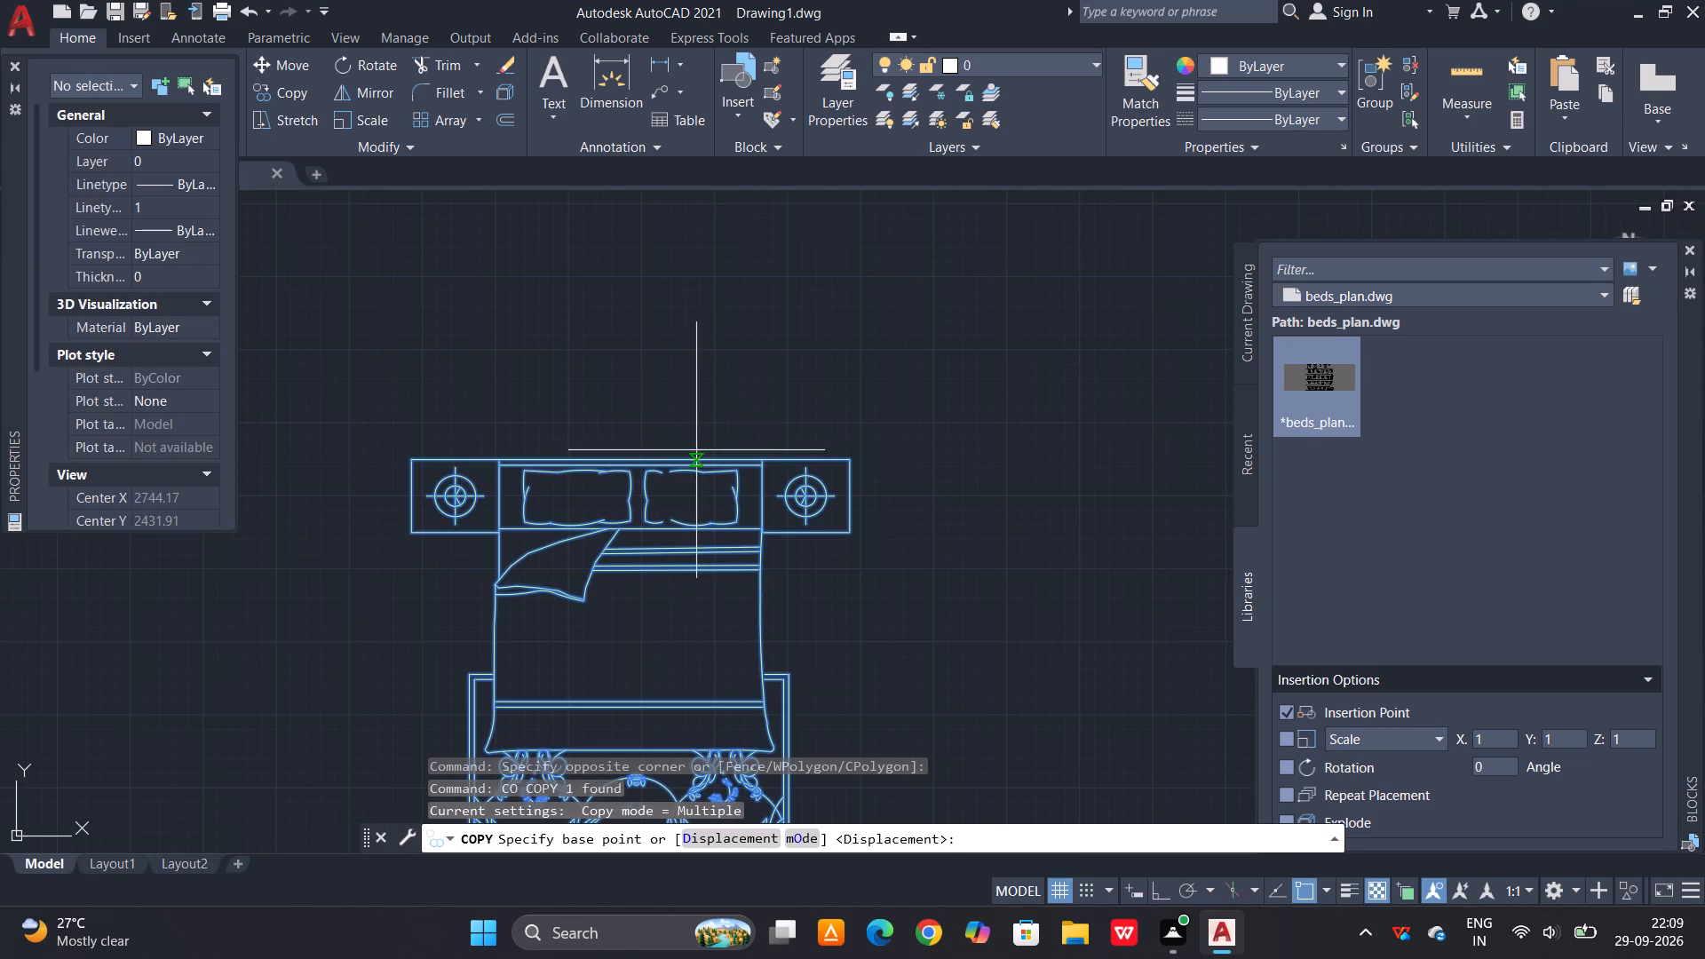
click(635, 457)
scroll(703, 302, down, 1)
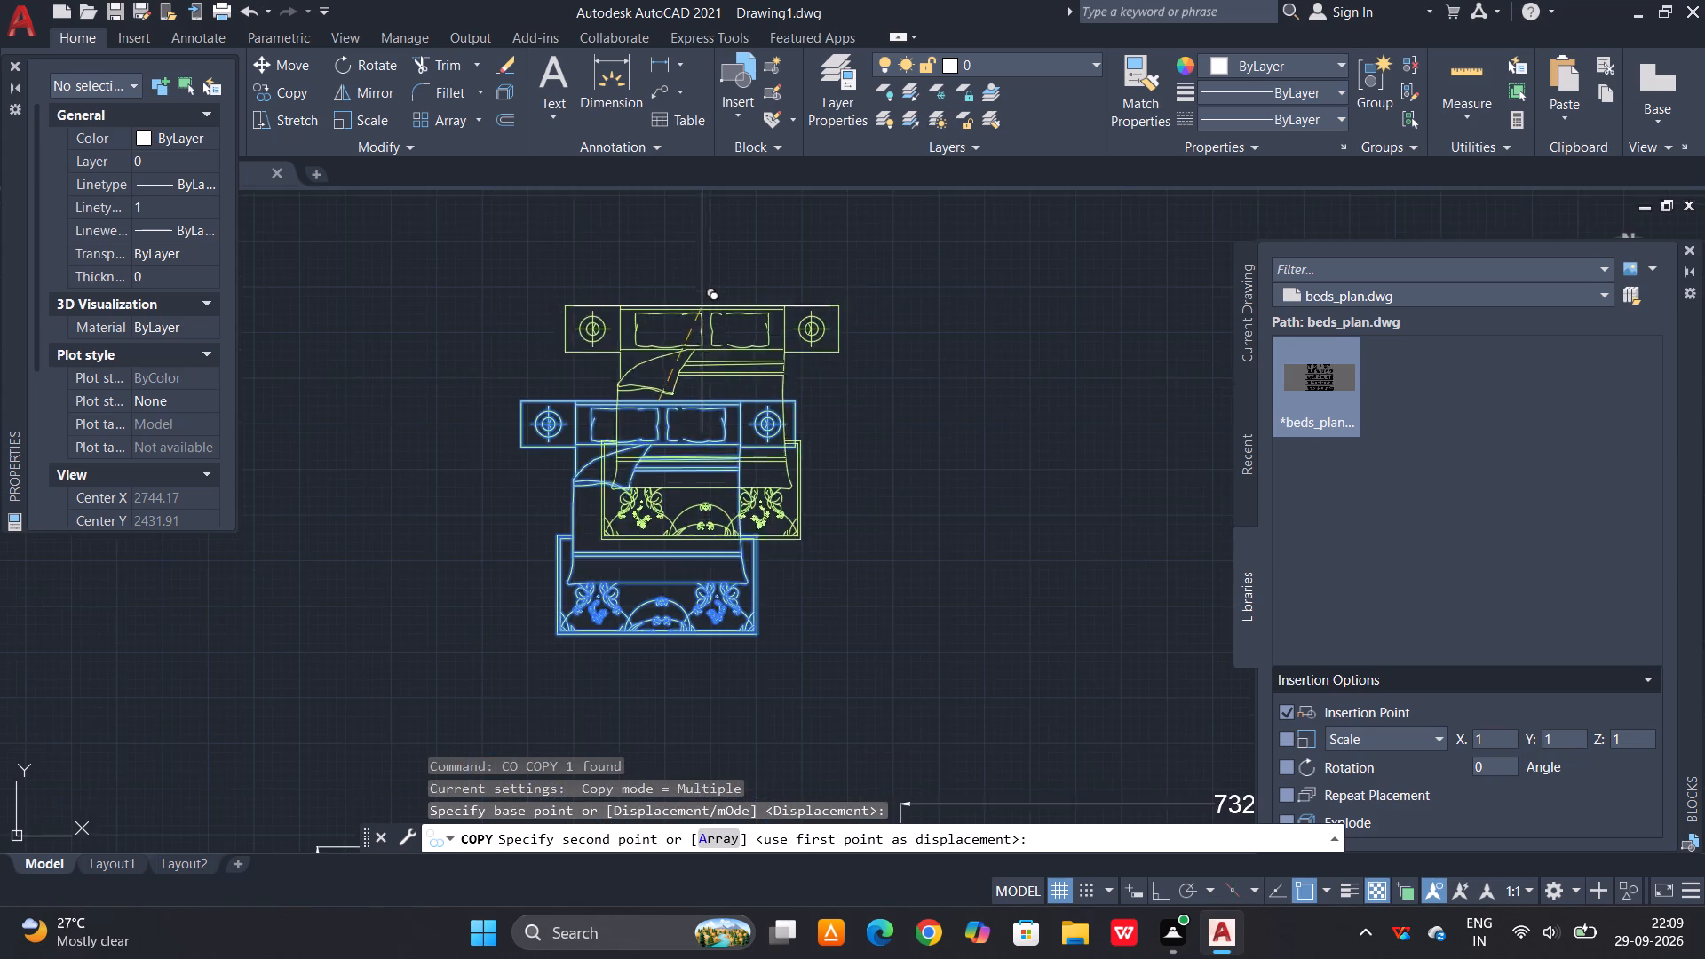
scroll(688, 344, down, 4)
scroll(667, 516, up, 3)
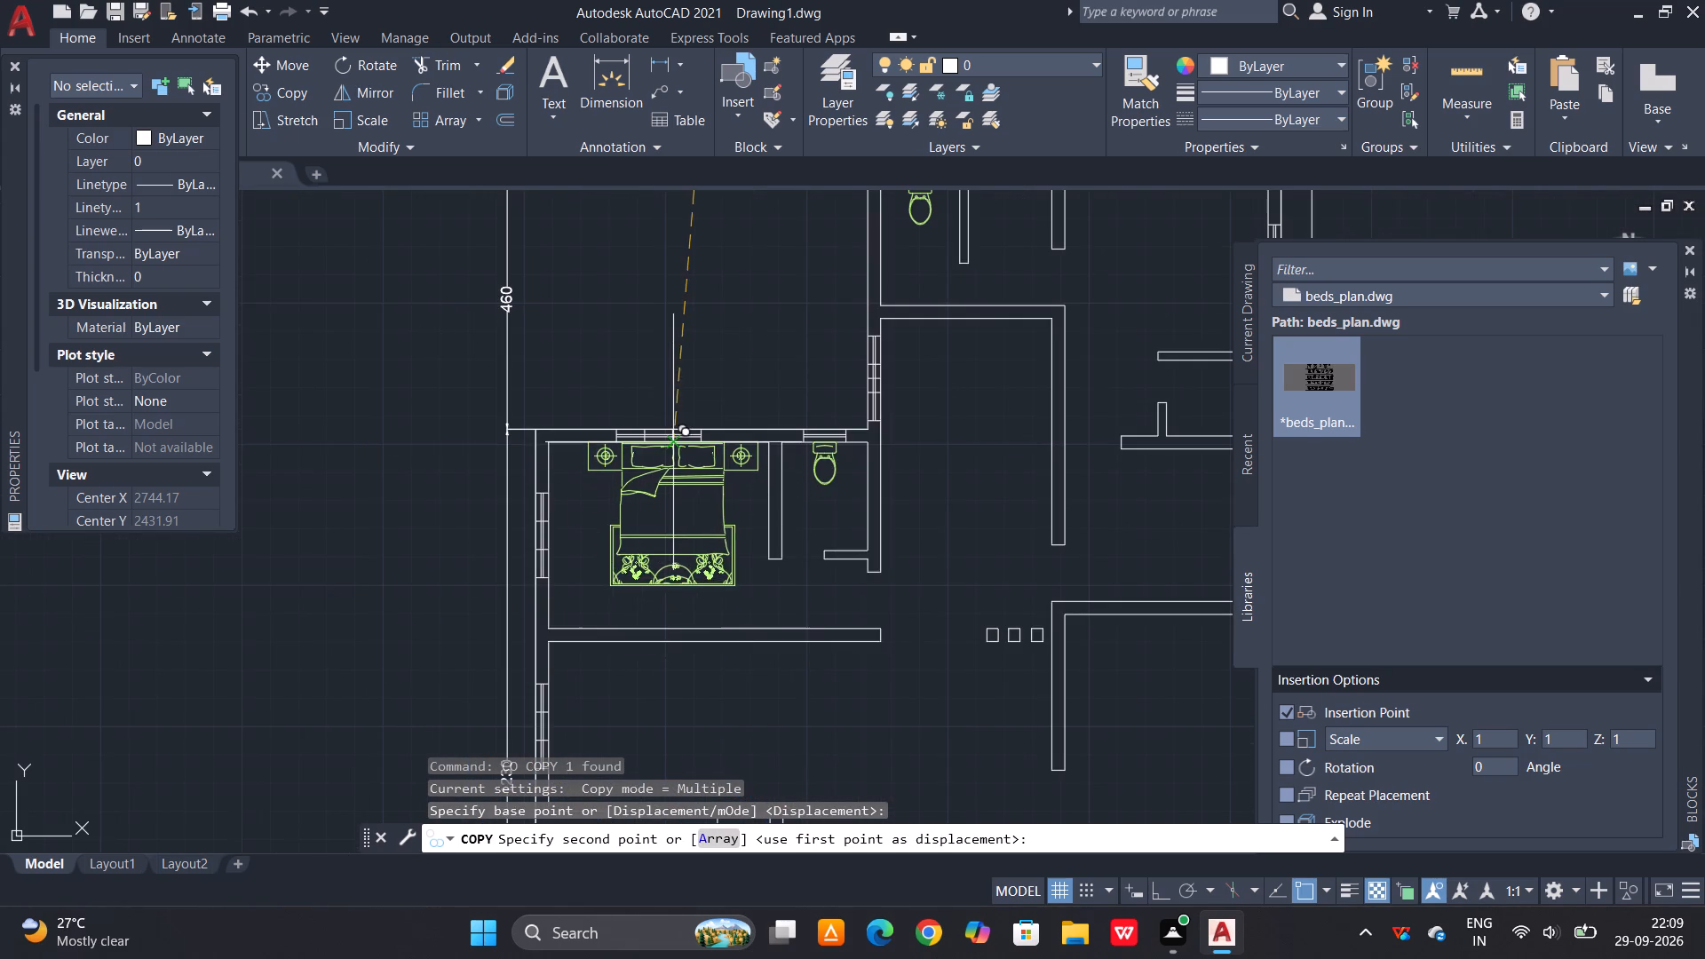
scroll(653, 446, up, 3)
click(660, 430)
Place a second copy of the bed in the room above the staircase, with its headboard centred on the top wall.
scroll(625, 402, down, 6)
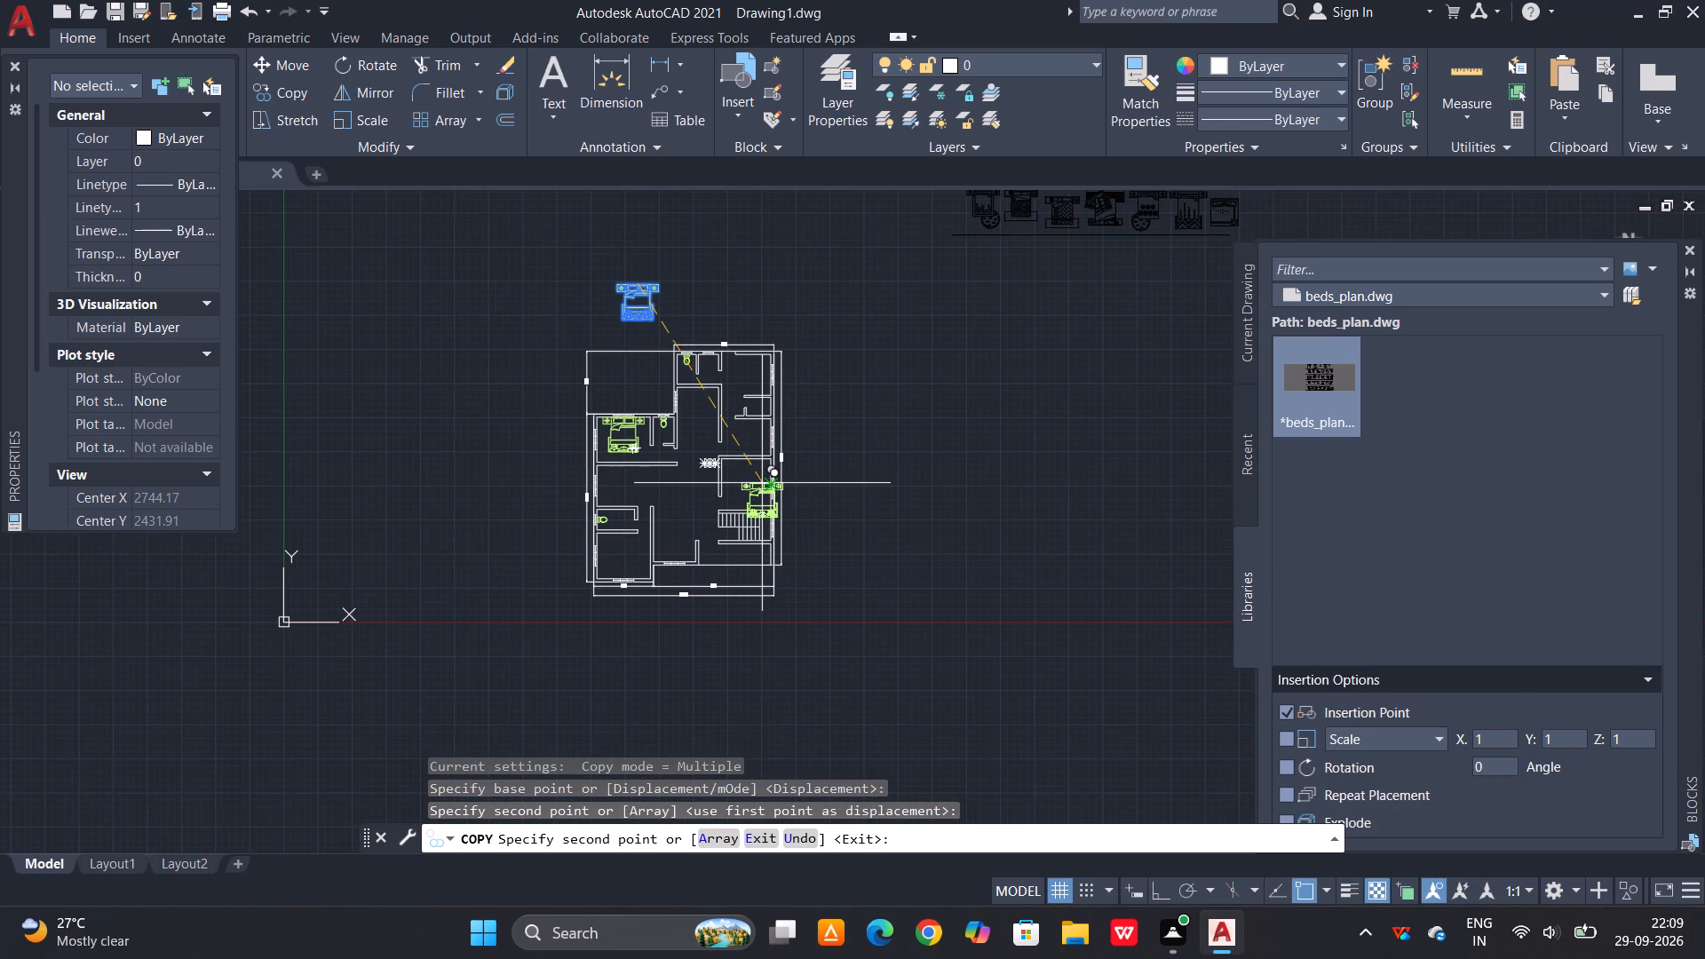
scroll(743, 462, up, 2)
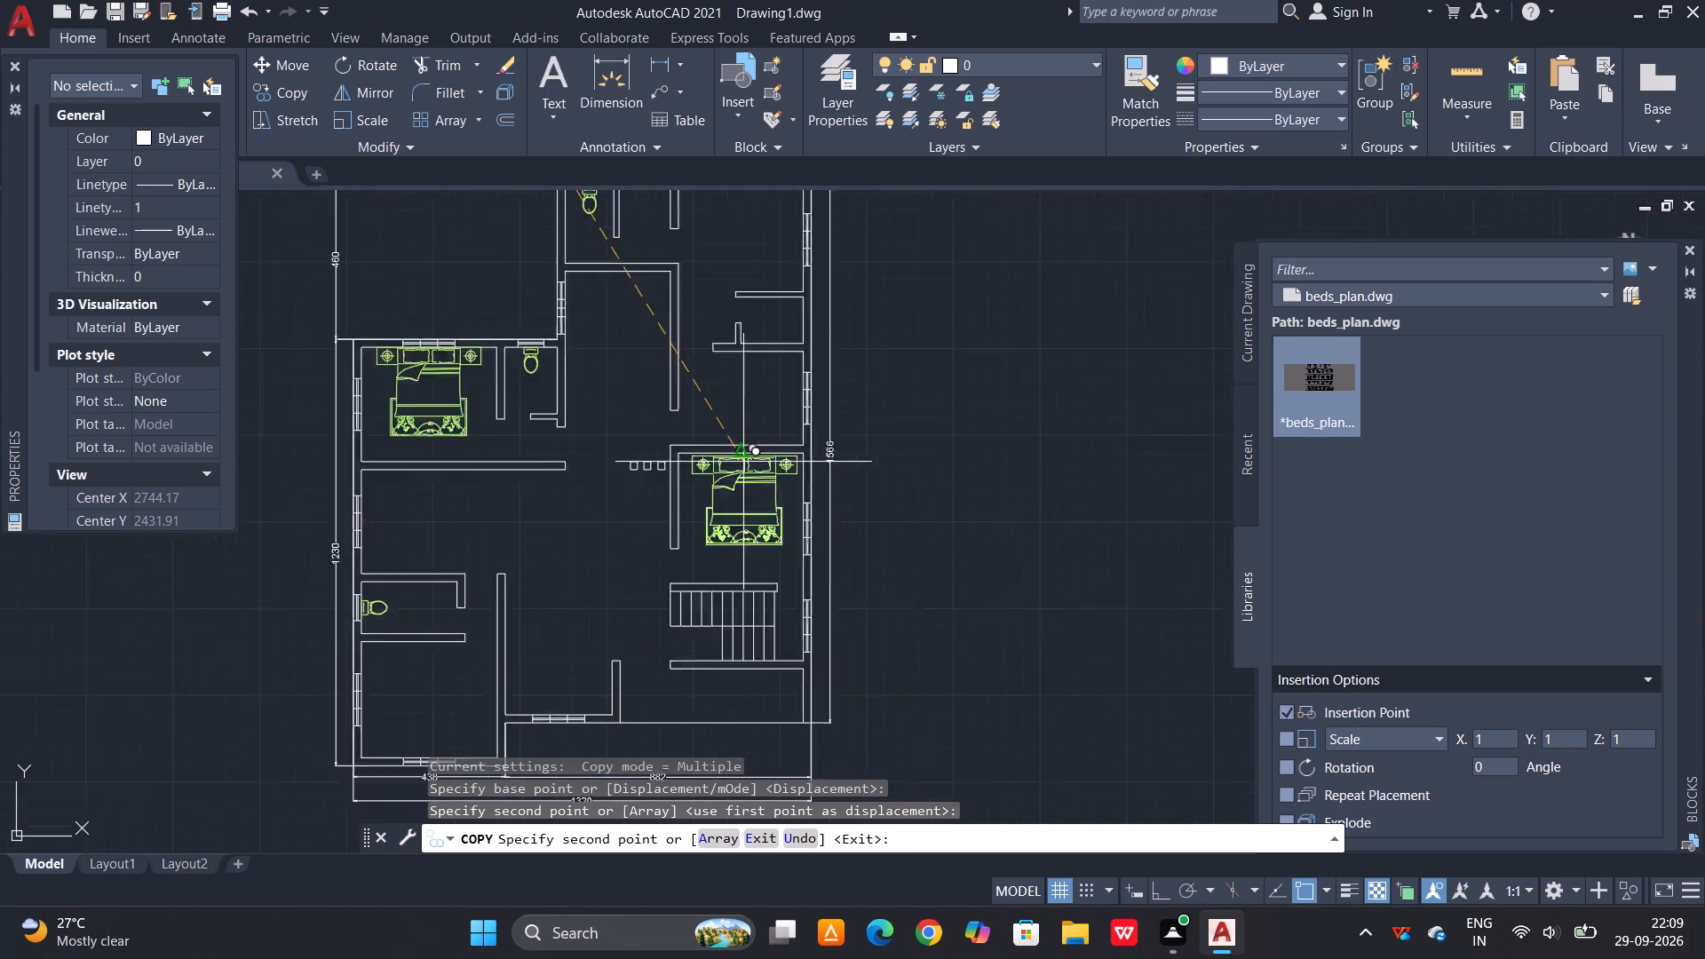
scroll(743, 462, up, 4)
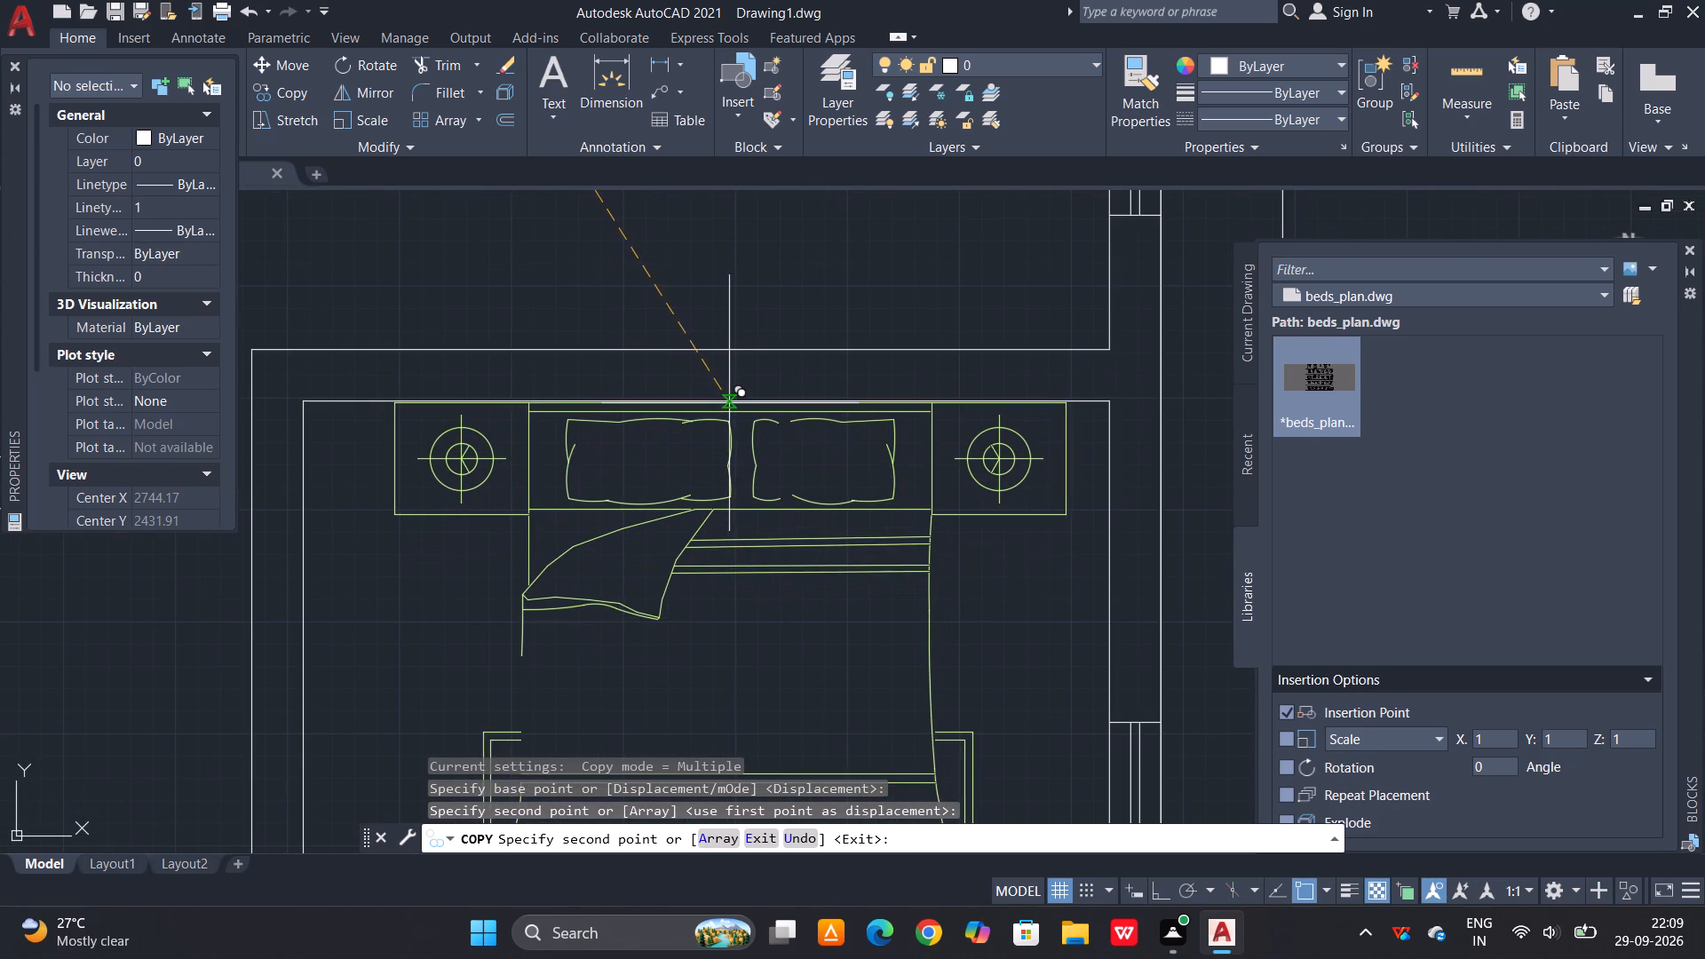
click(711, 407)
scroll(852, 214, down, 4)
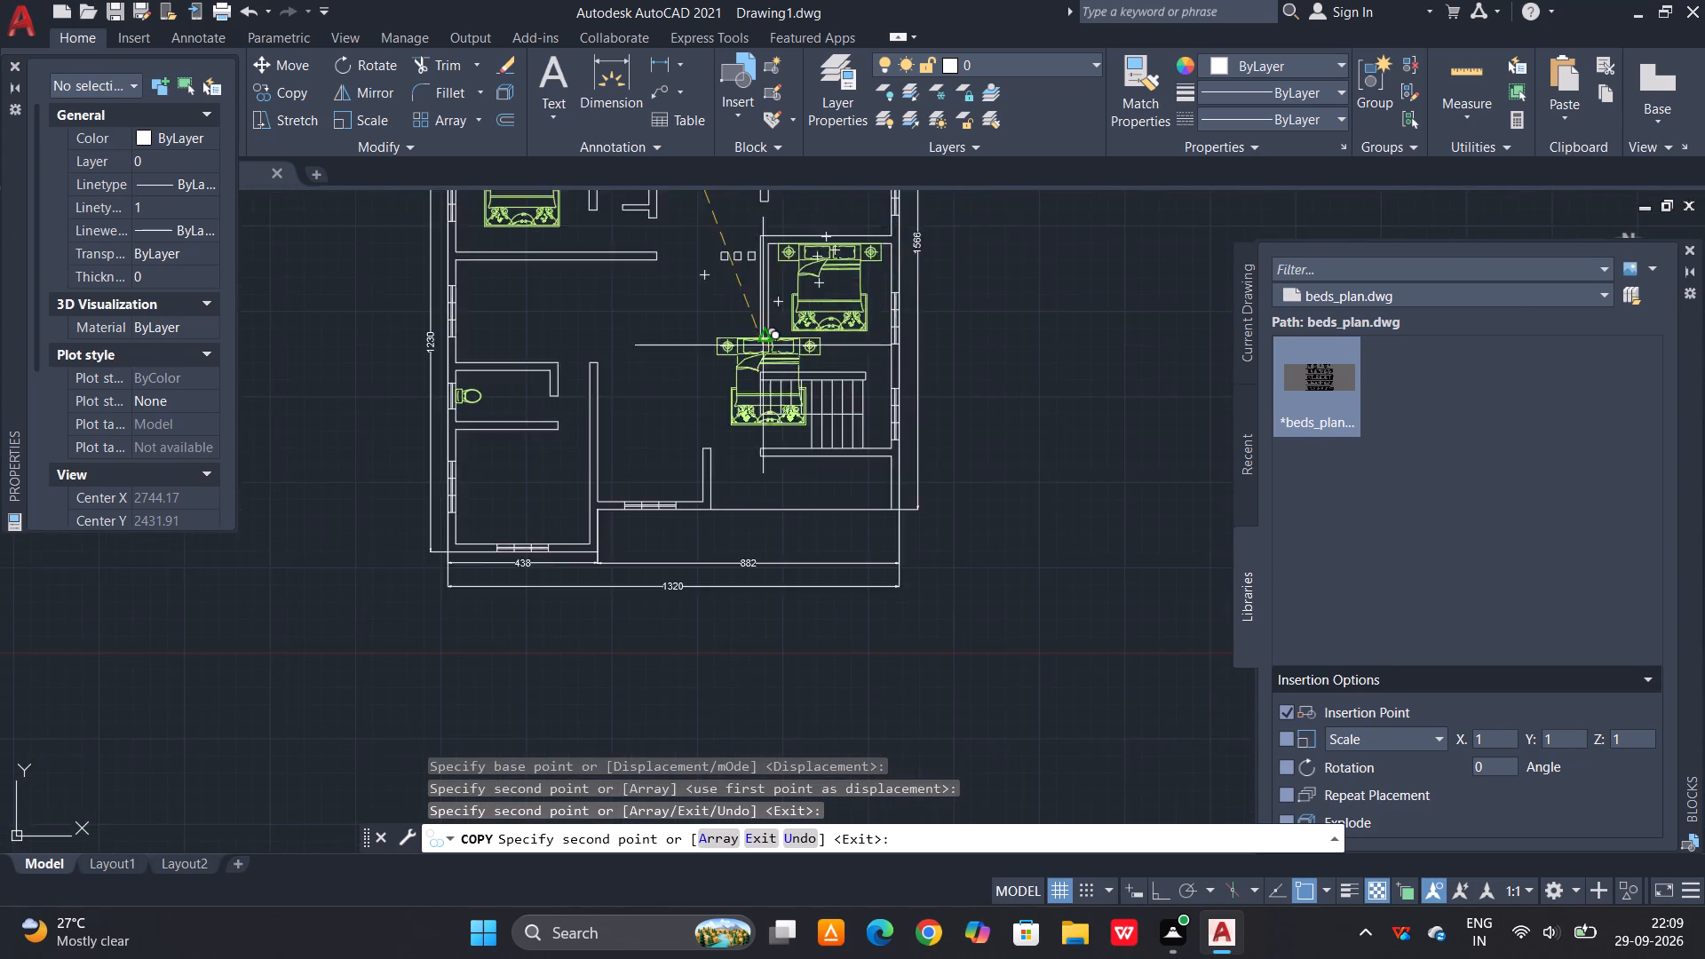
scroll(754, 365, down, 2)
key(Escape)
Rotate the original bed above the floor plan 90 degrees counterclockwise about its headboard midpoint, with Ortho on.
middle_drag(791, 312, 791, 484)
scroll(718, 361, up, 1)
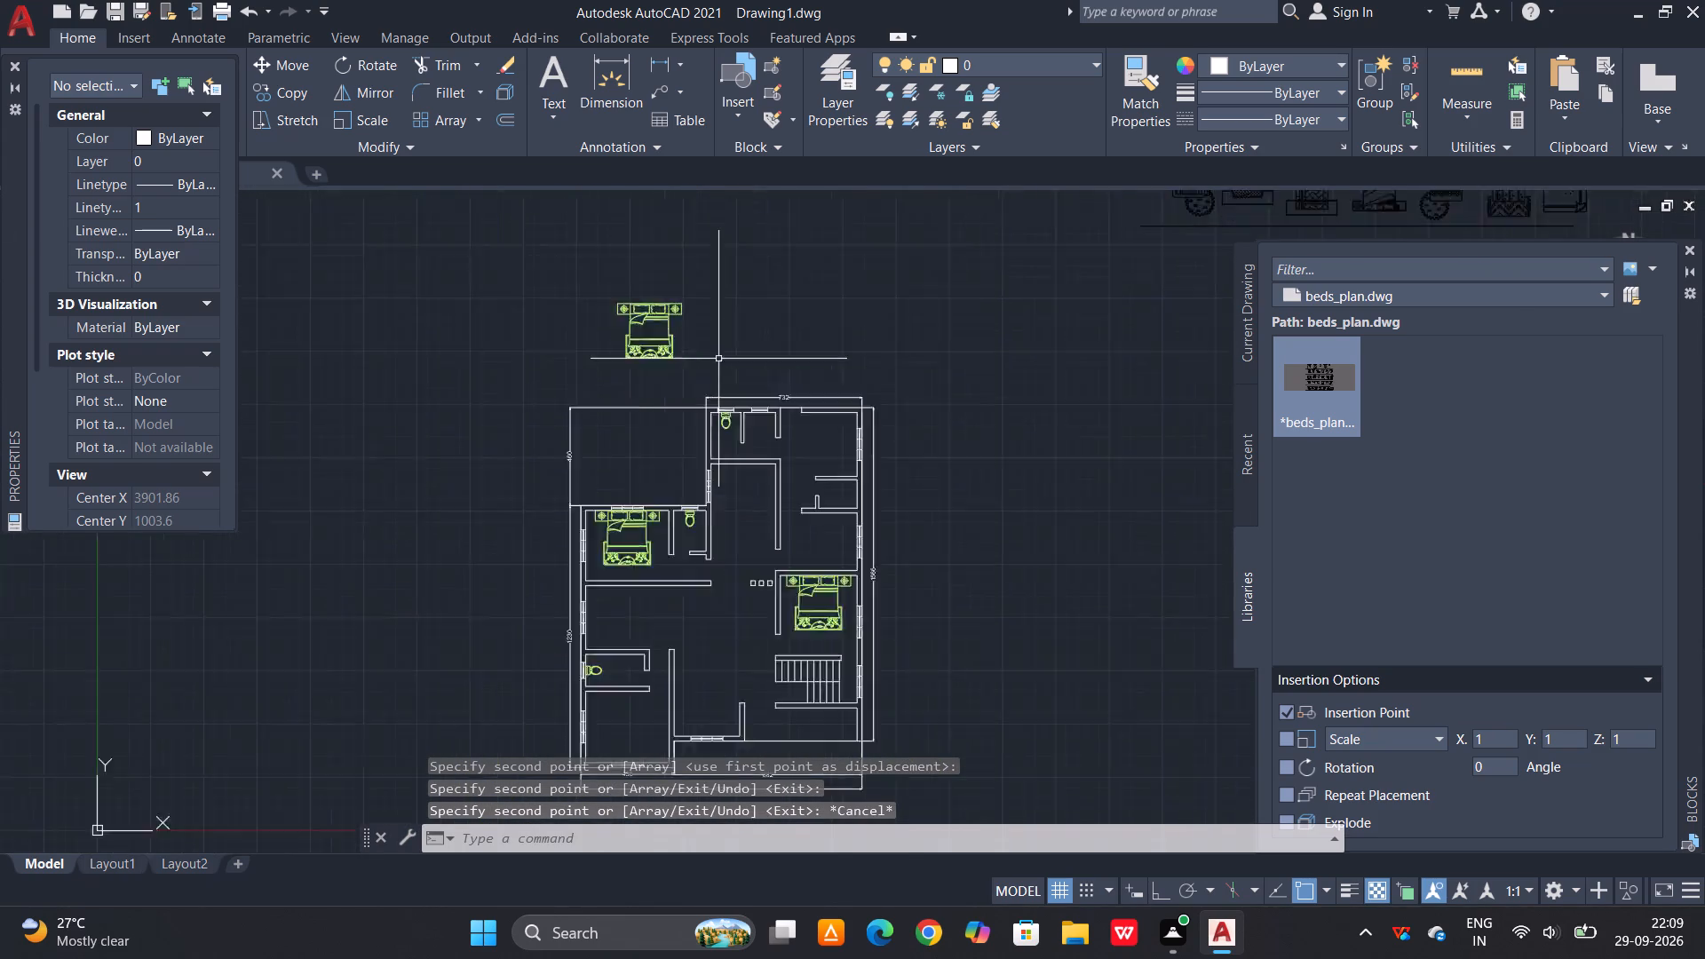
scroll(718, 359, up, 2)
middle_drag(699, 276, 717, 415)
drag(711, 295, 684, 323)
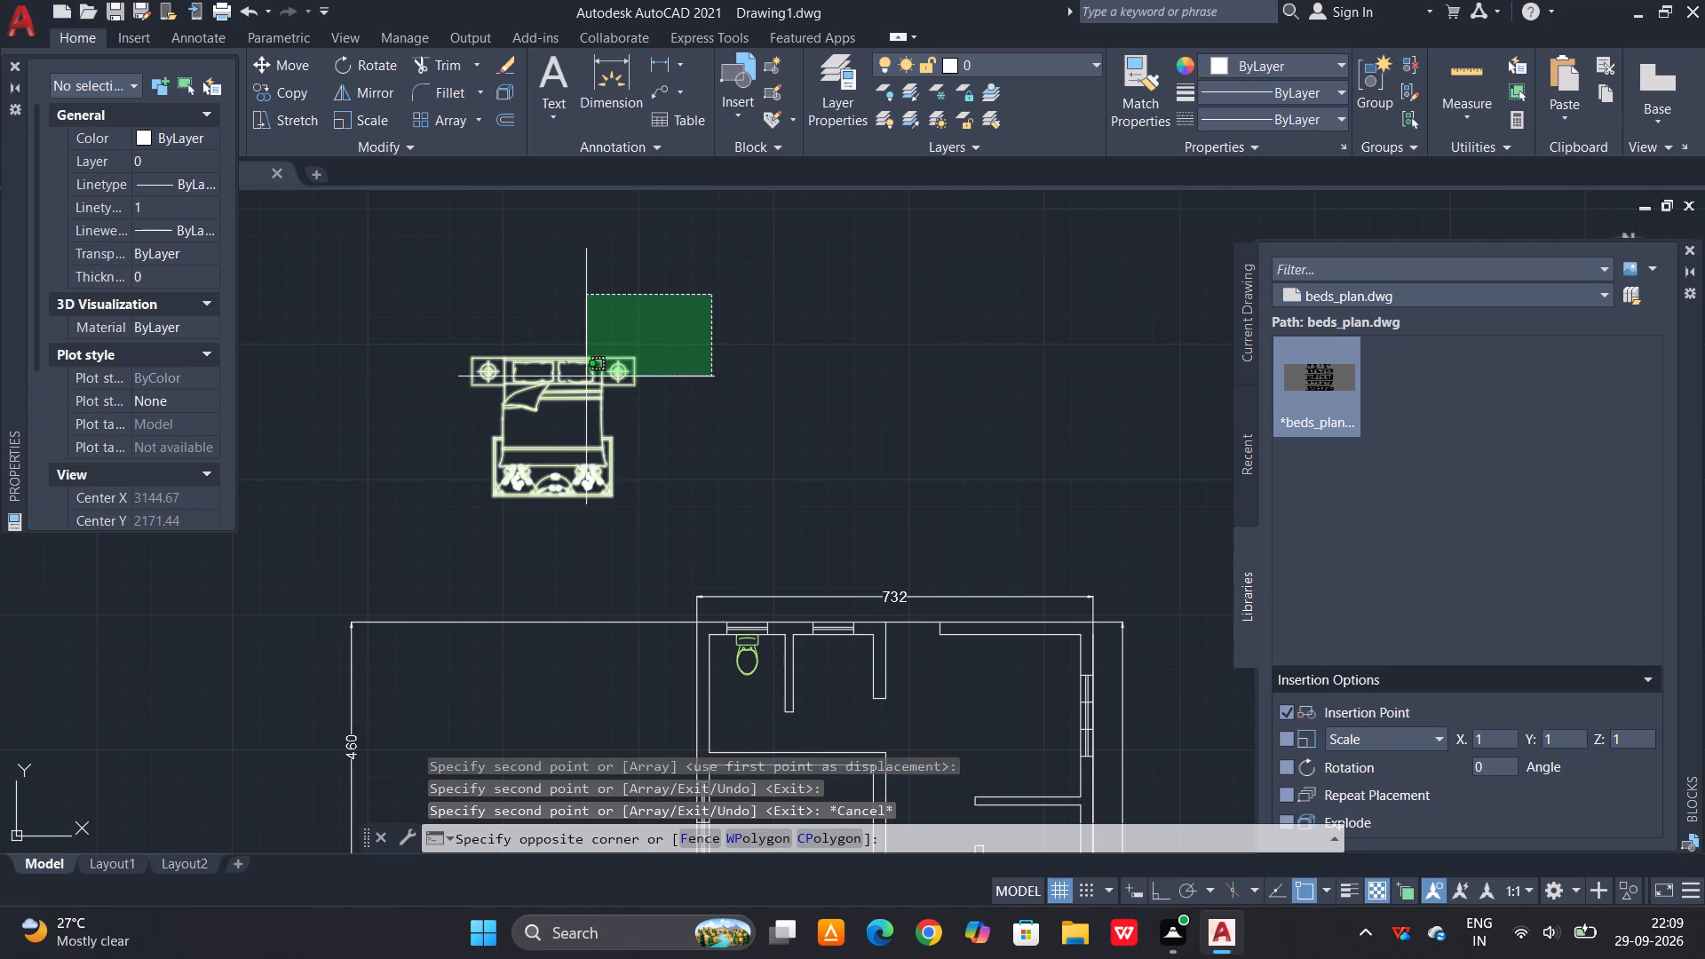
click(419, 535)
key(r)
key(o)
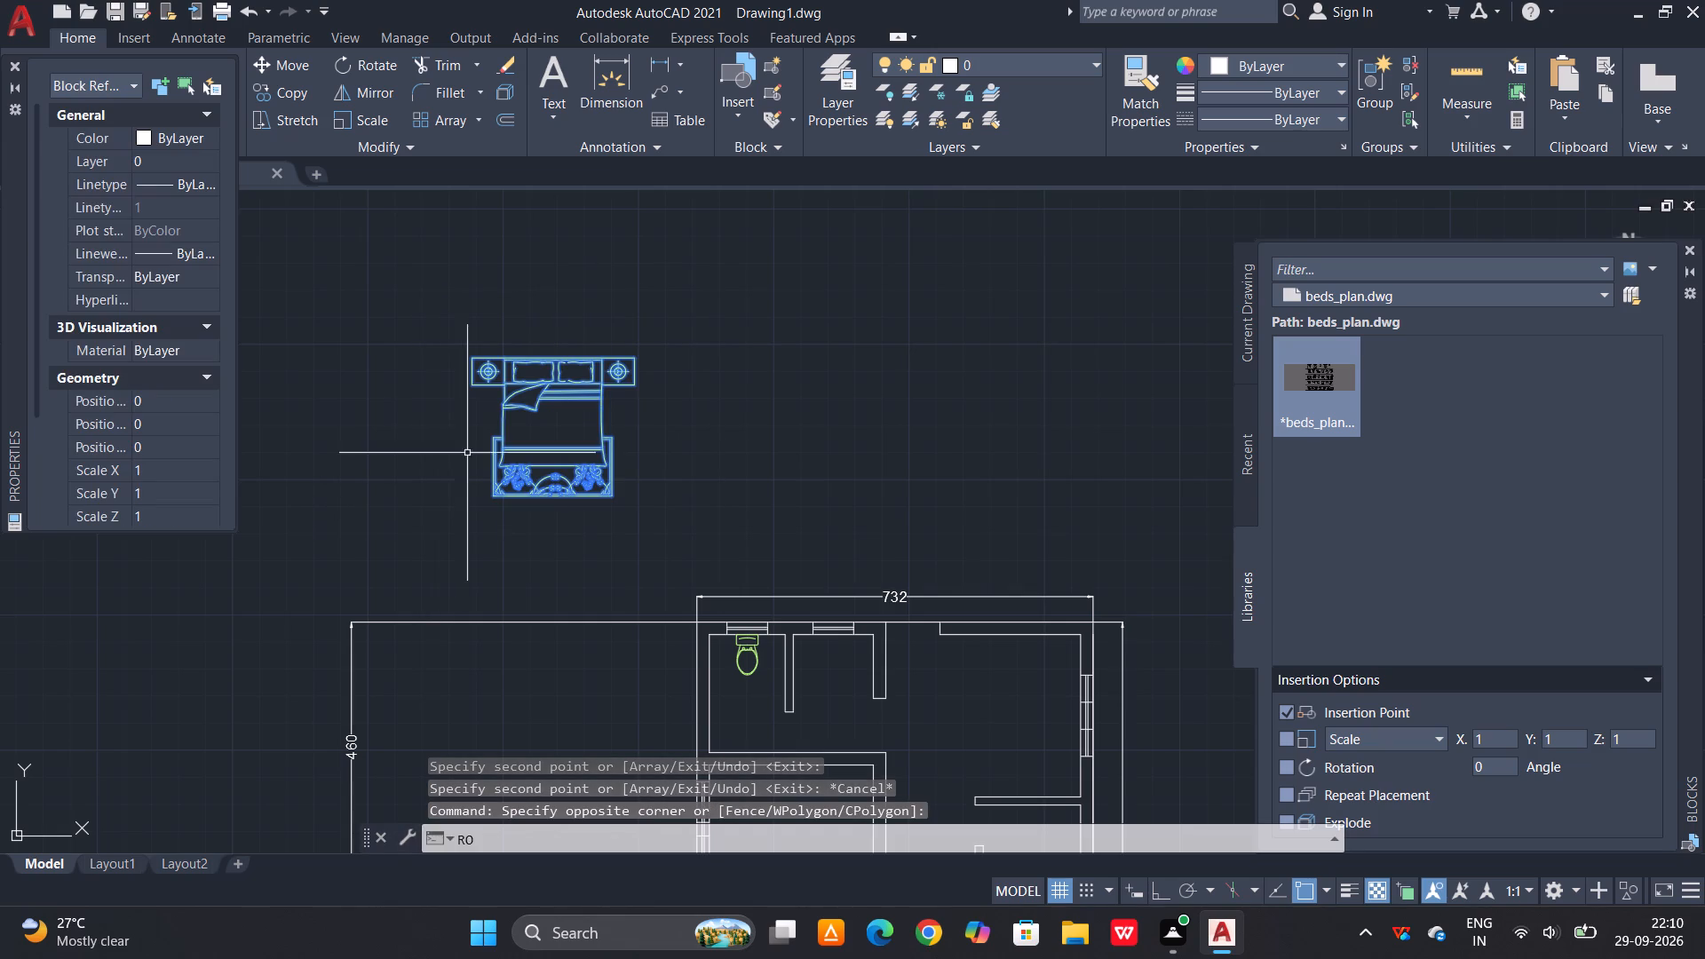
key(space)
click(557, 360)
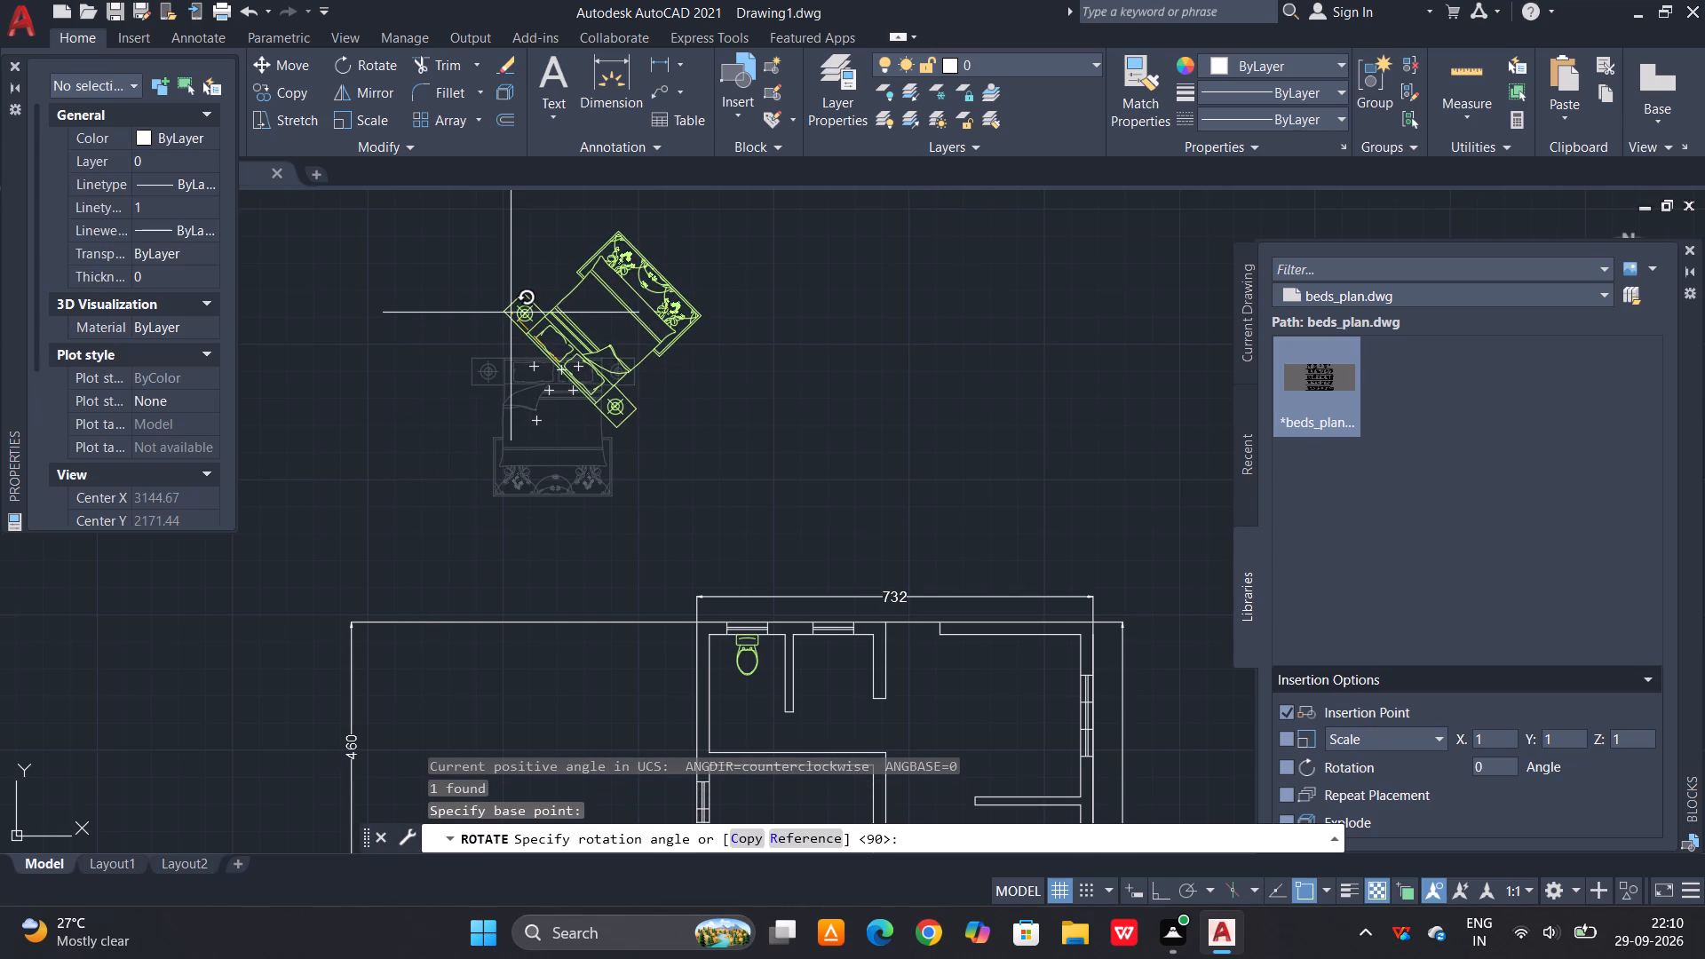
key(F8)
click(511, 313)
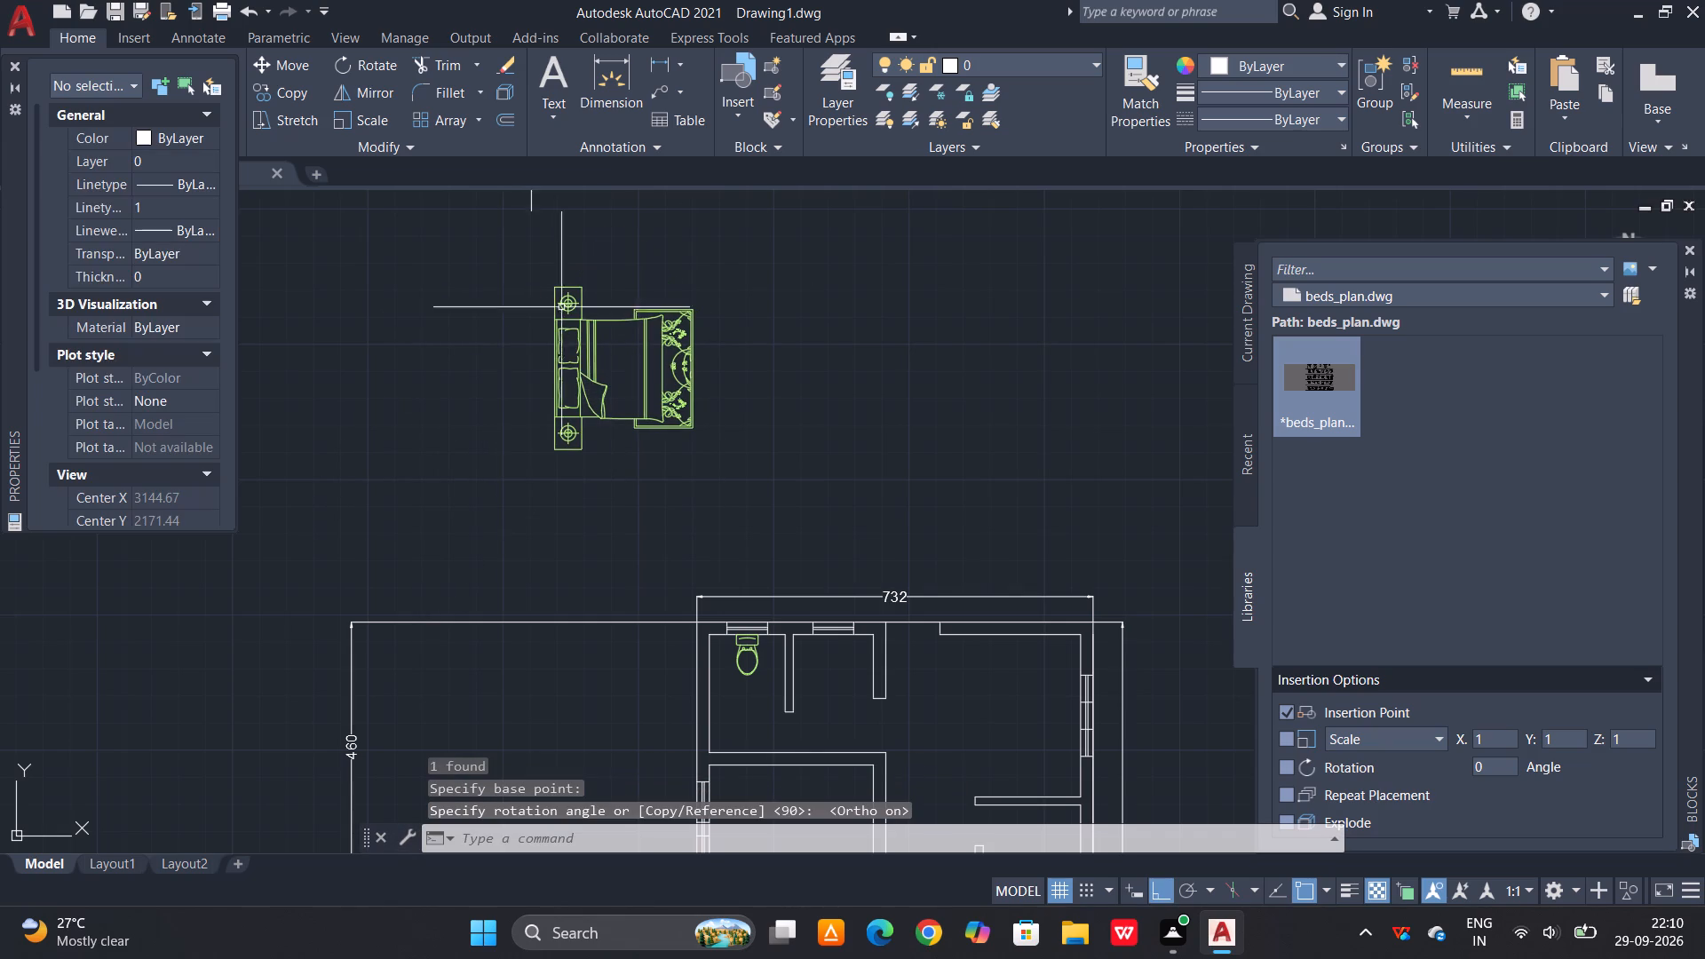
Move the rotated bed by its headboard midpoint into the lower-left bedroom, with the headboard against the left window wall.
drag(780, 270, 755, 300)
click(525, 468)
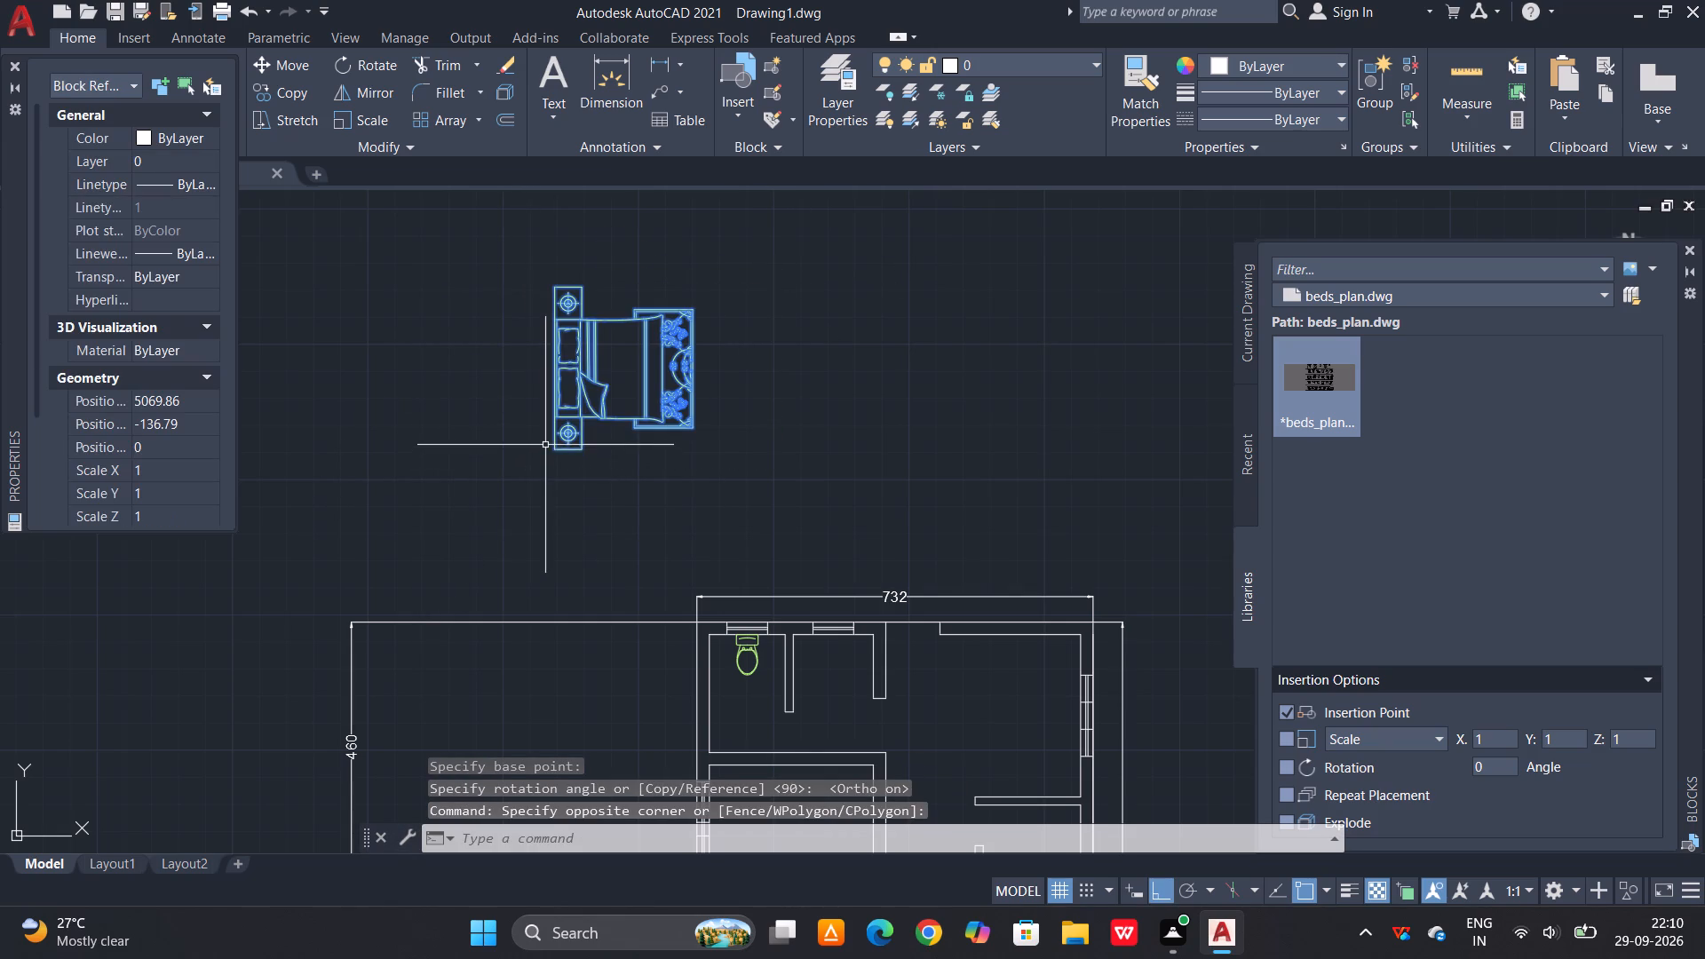
key(m)
key(space)
scroll(550, 362, up, 4)
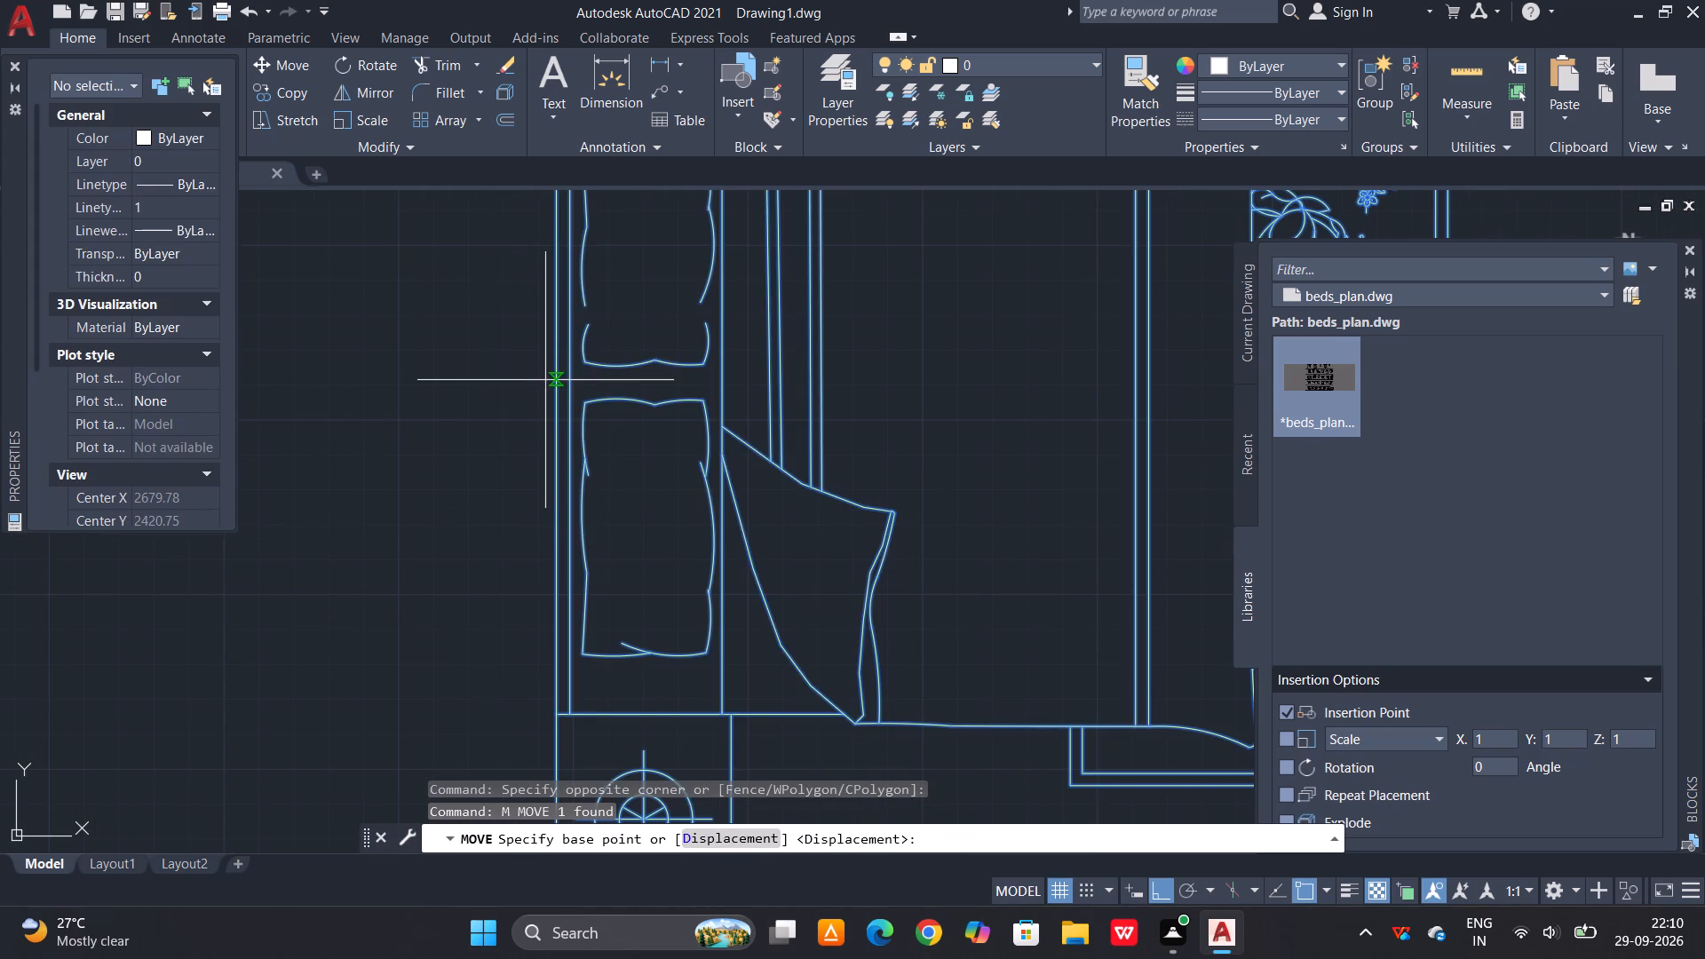
click(558, 399)
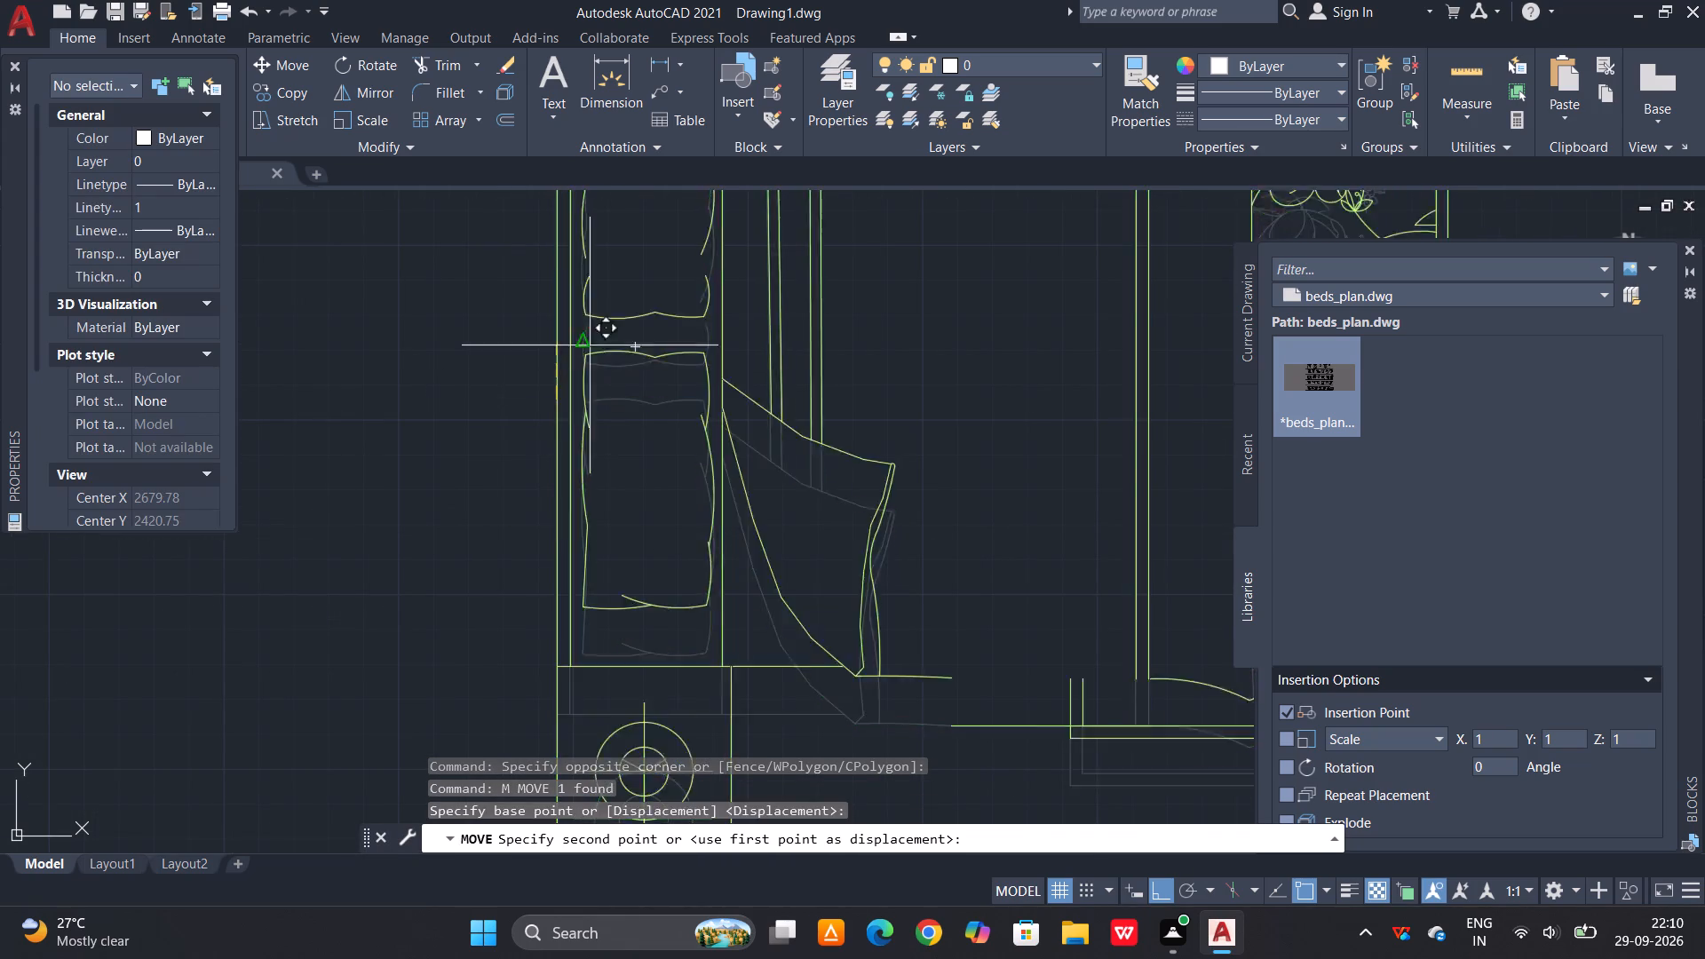
scroll(636, 294, down, 10)
scroll(642, 421, up, 5)
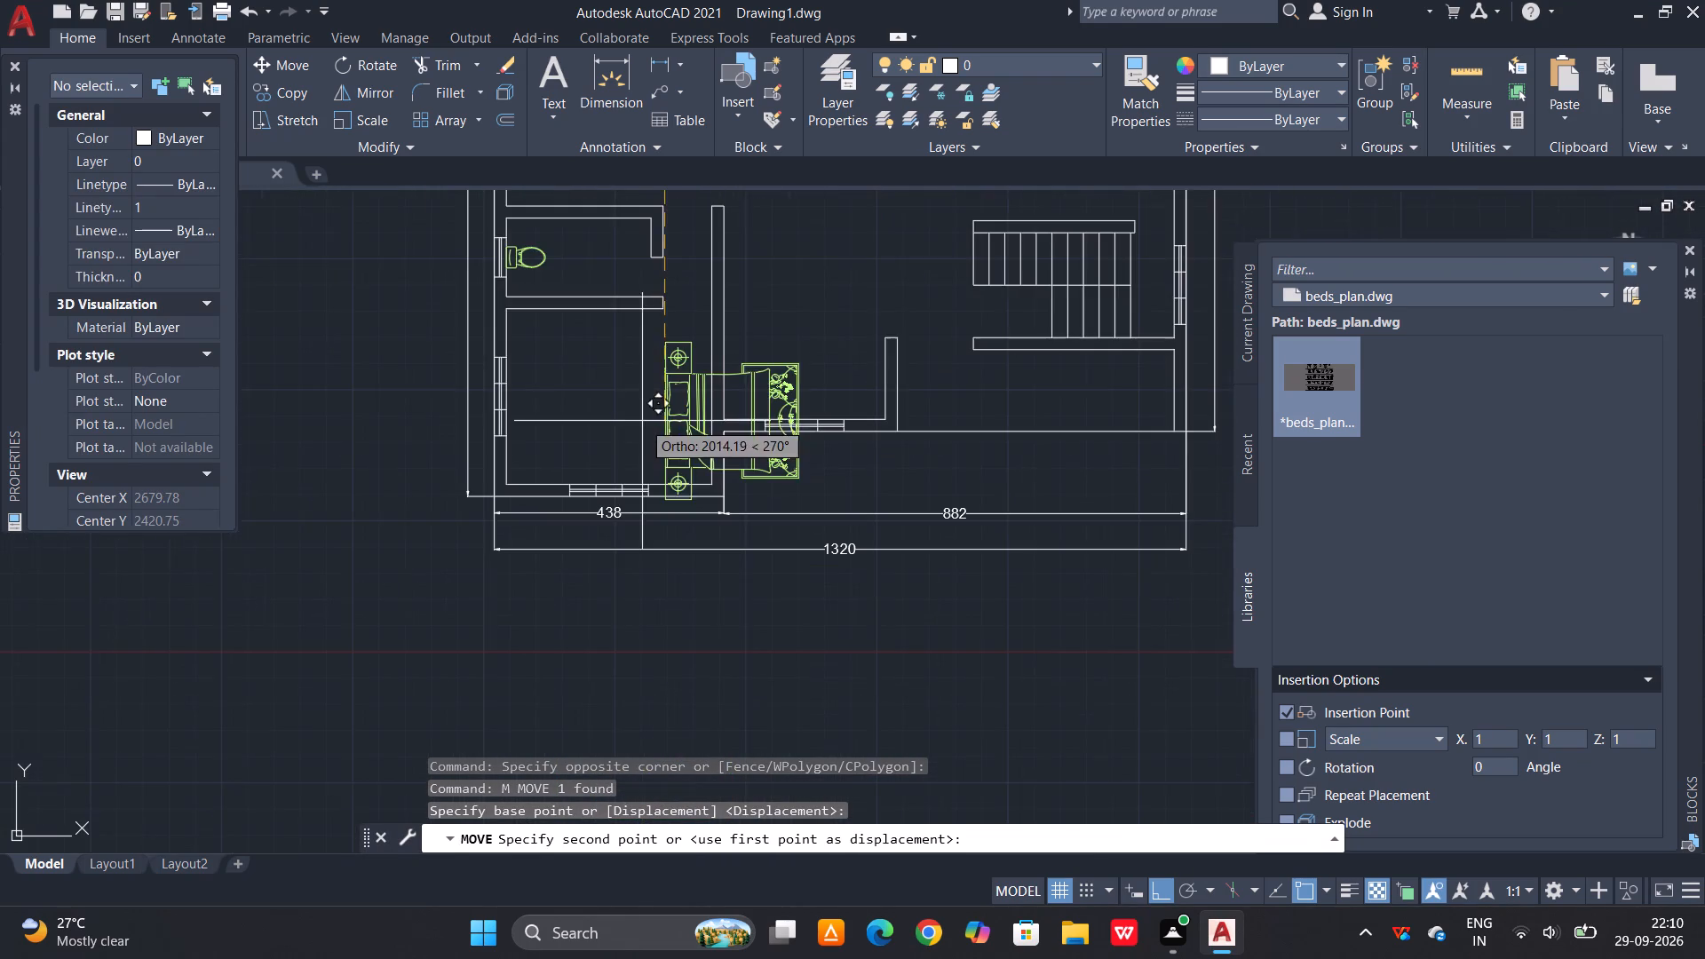
scroll(558, 416, up, 3)
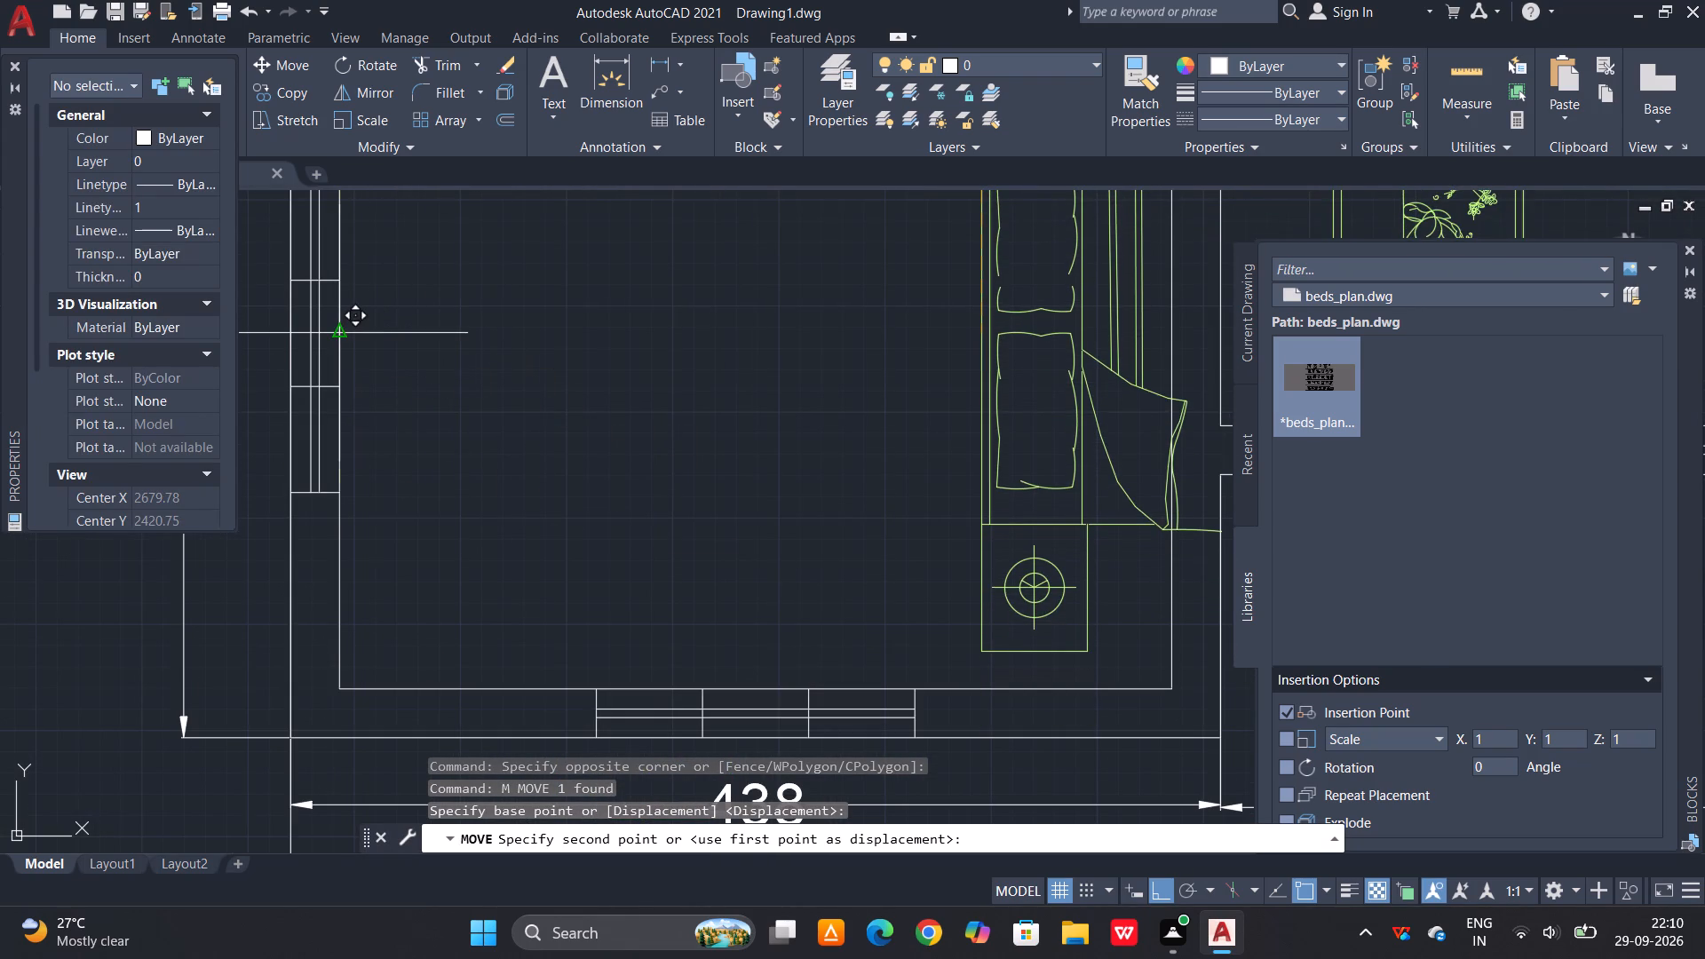
click(336, 336)
scroll(360, 388, down, 3)
middle_drag(749, 482, 711, 697)
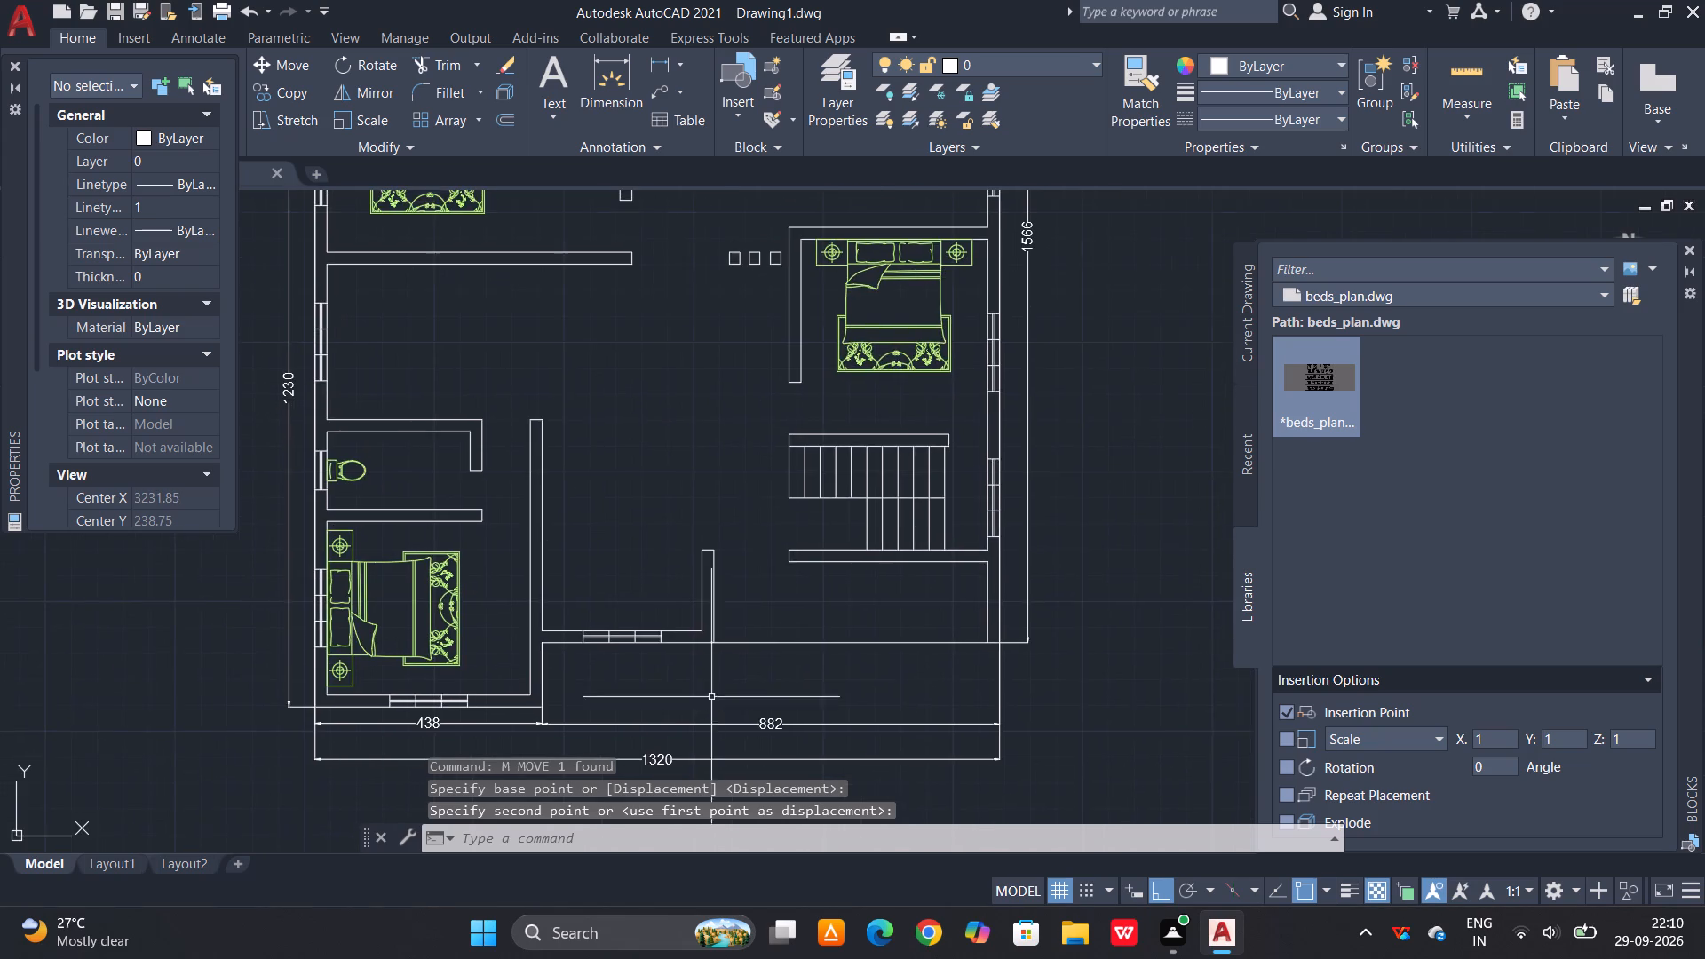
key(Escape)
Delete the leftover sheet of bed symbols above and beside the floor plan.
scroll(934, 518, down, 2)
middle_drag(874, 408, 868, 541)
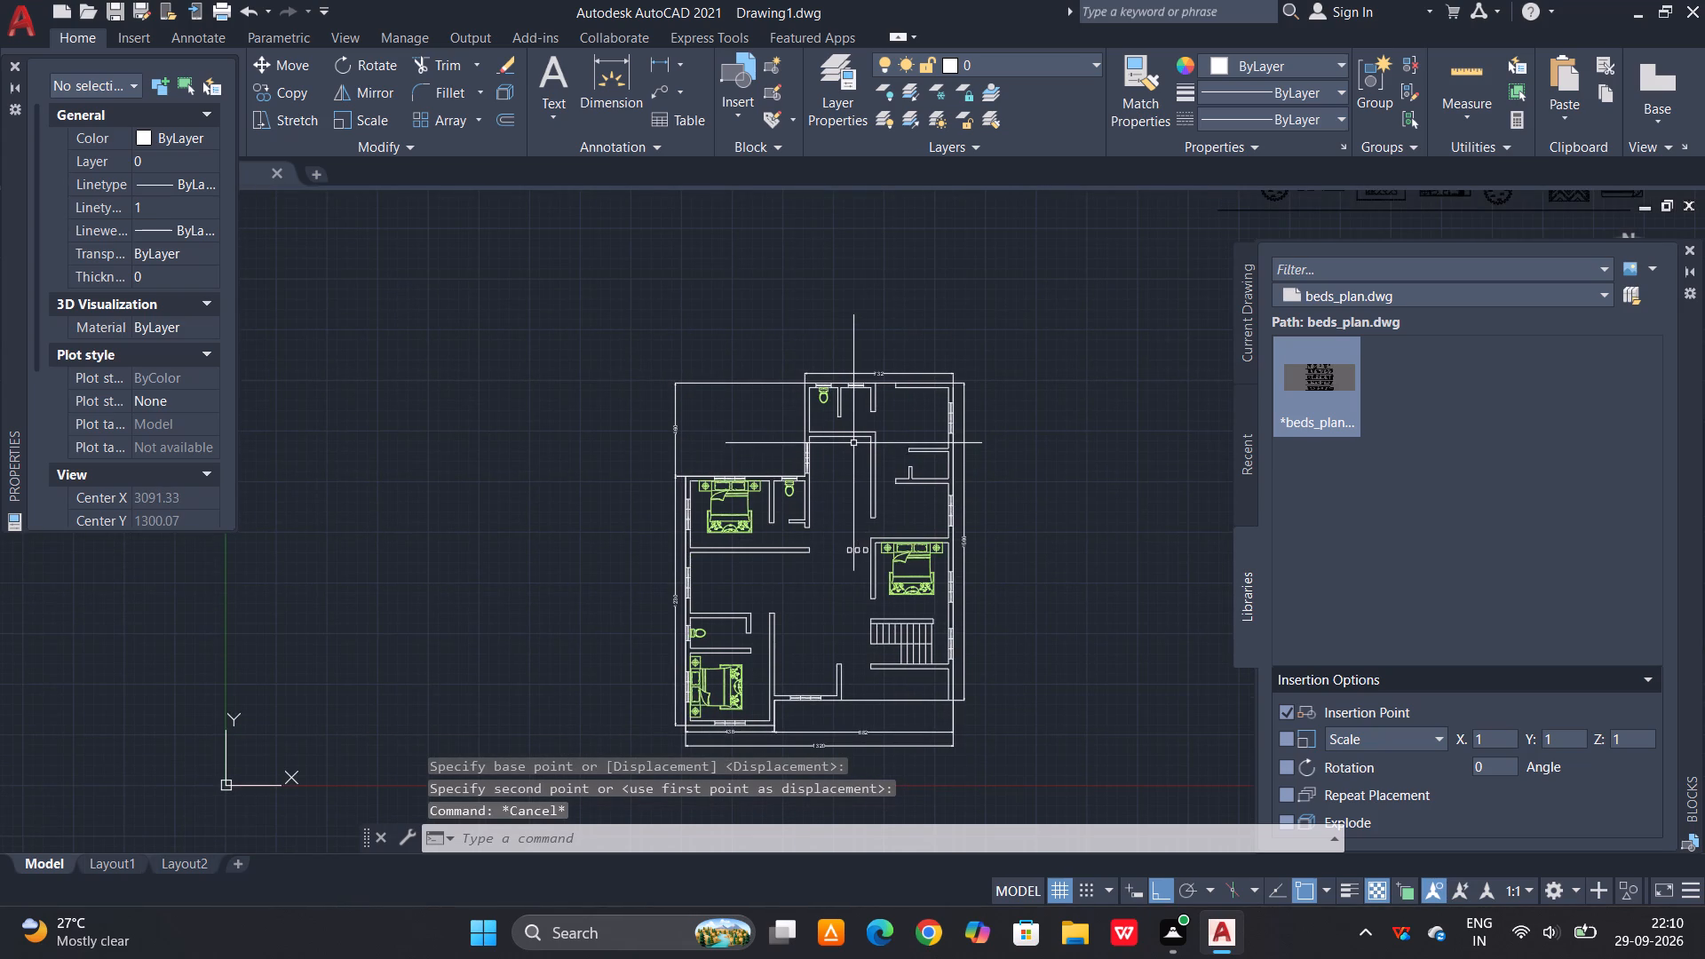
scroll(792, 472, down, 3)
drag(1026, 264, 995, 322)
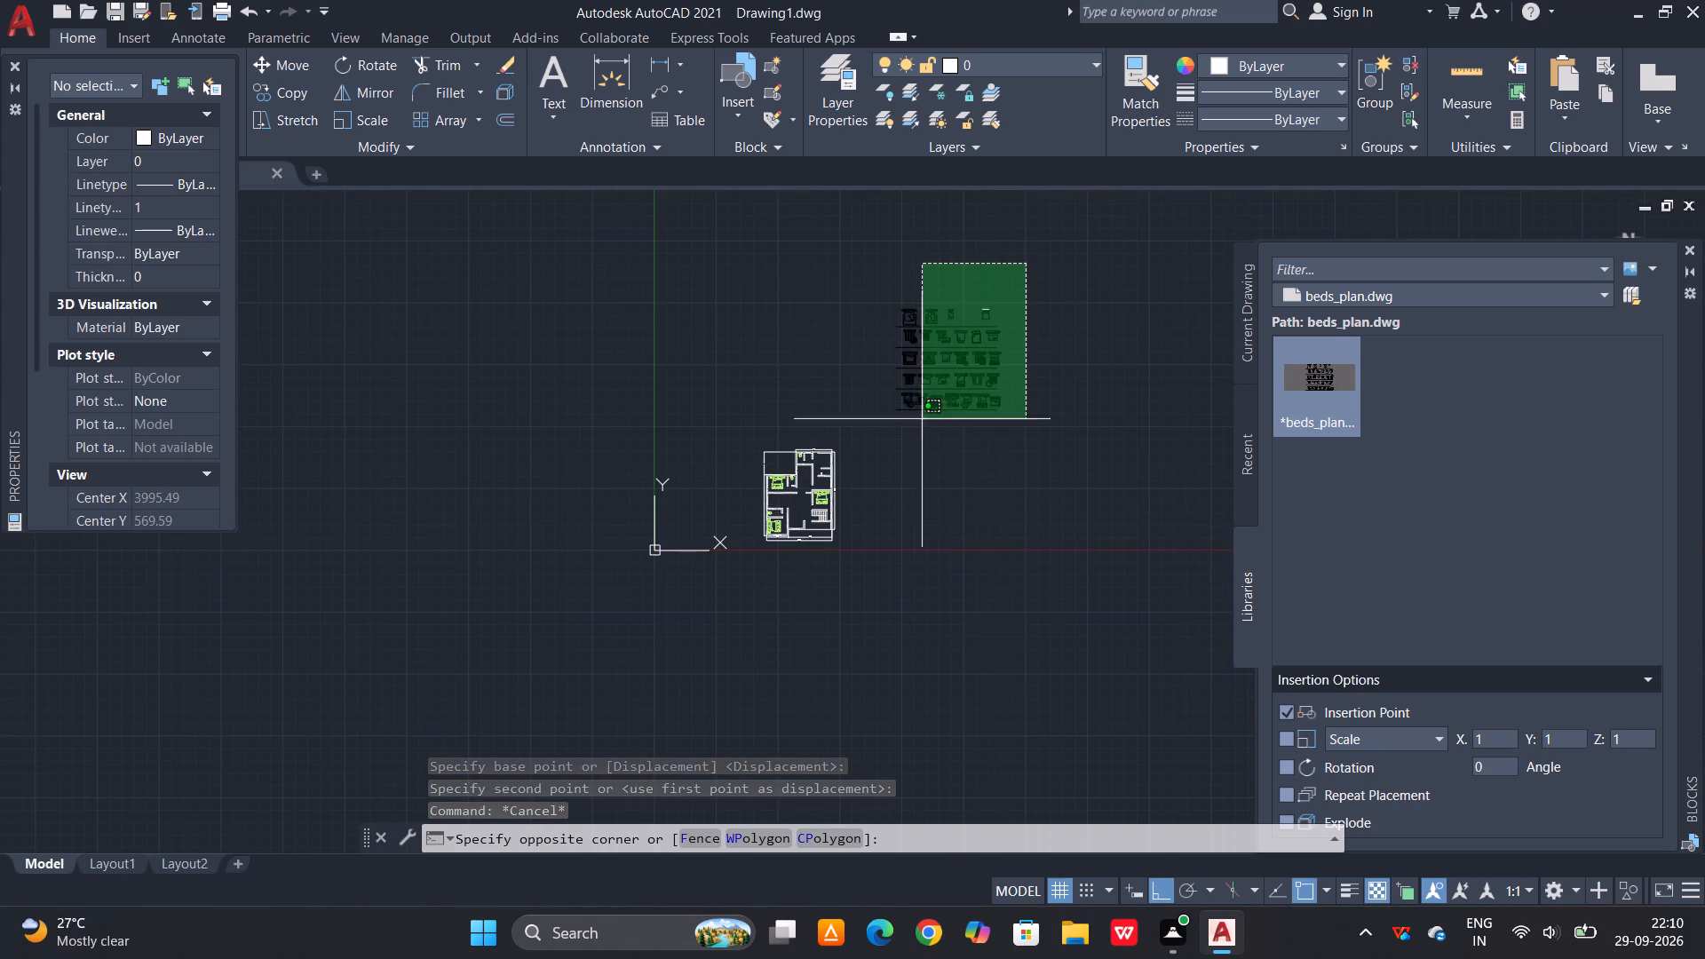
click(891, 452)
key(Delete)
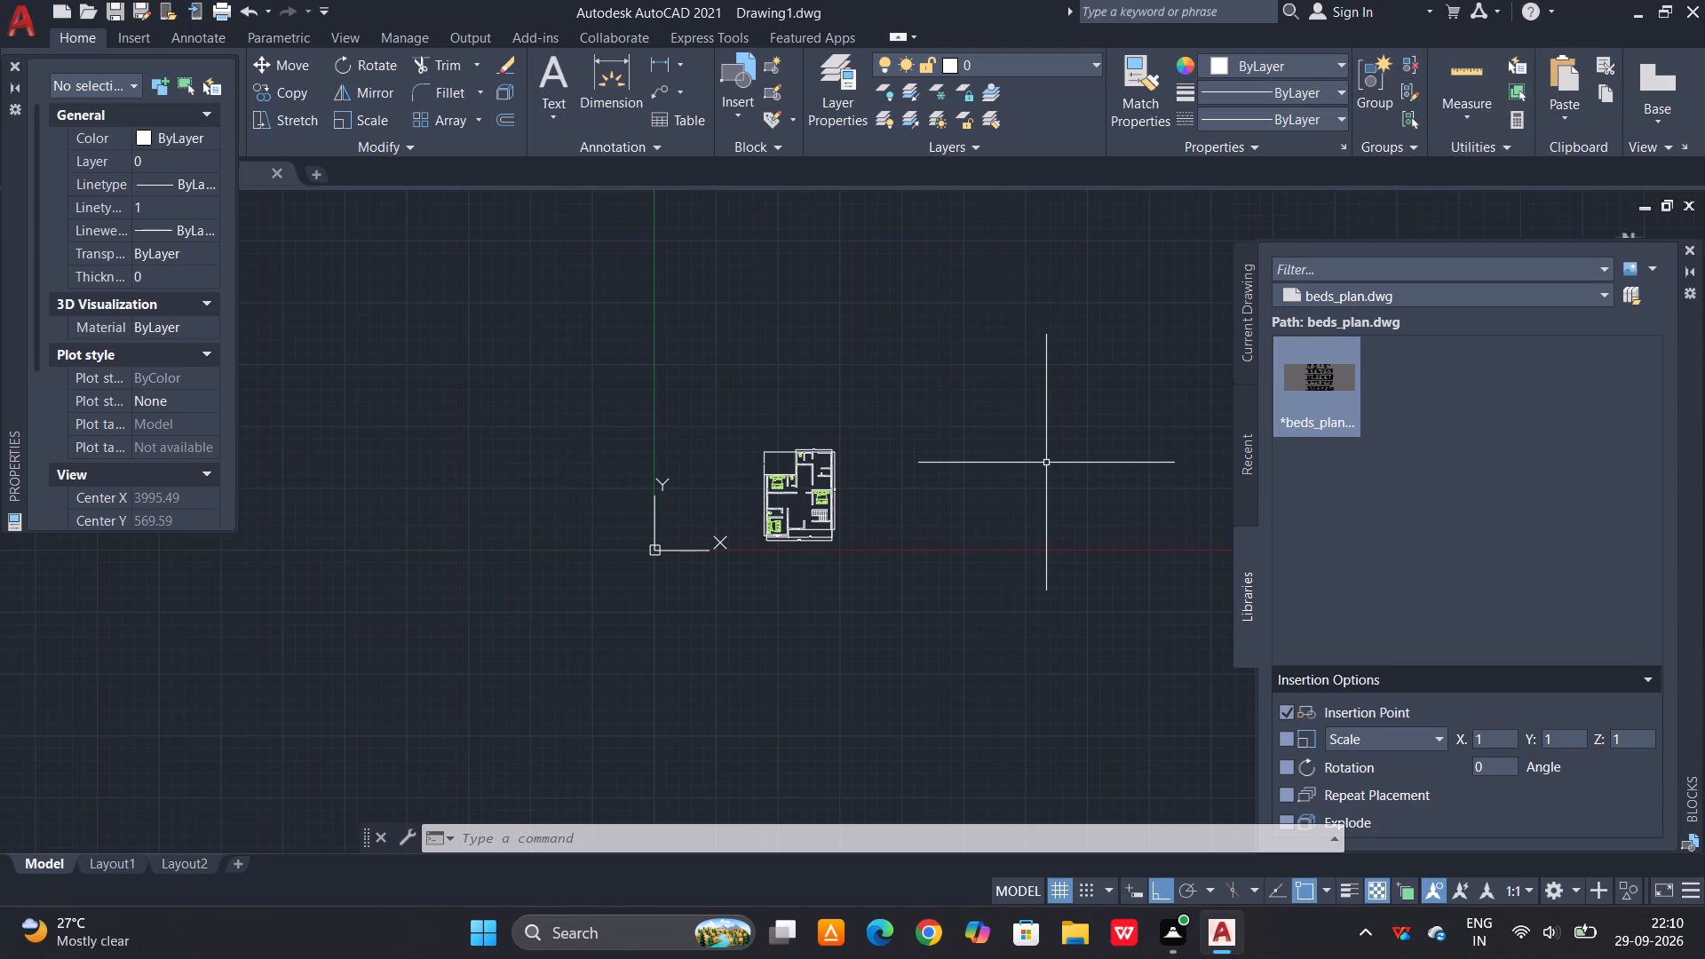
Load the drawing patient-chairs (1) from Downloads as the block library.
scroll(744, 474, up, 2)
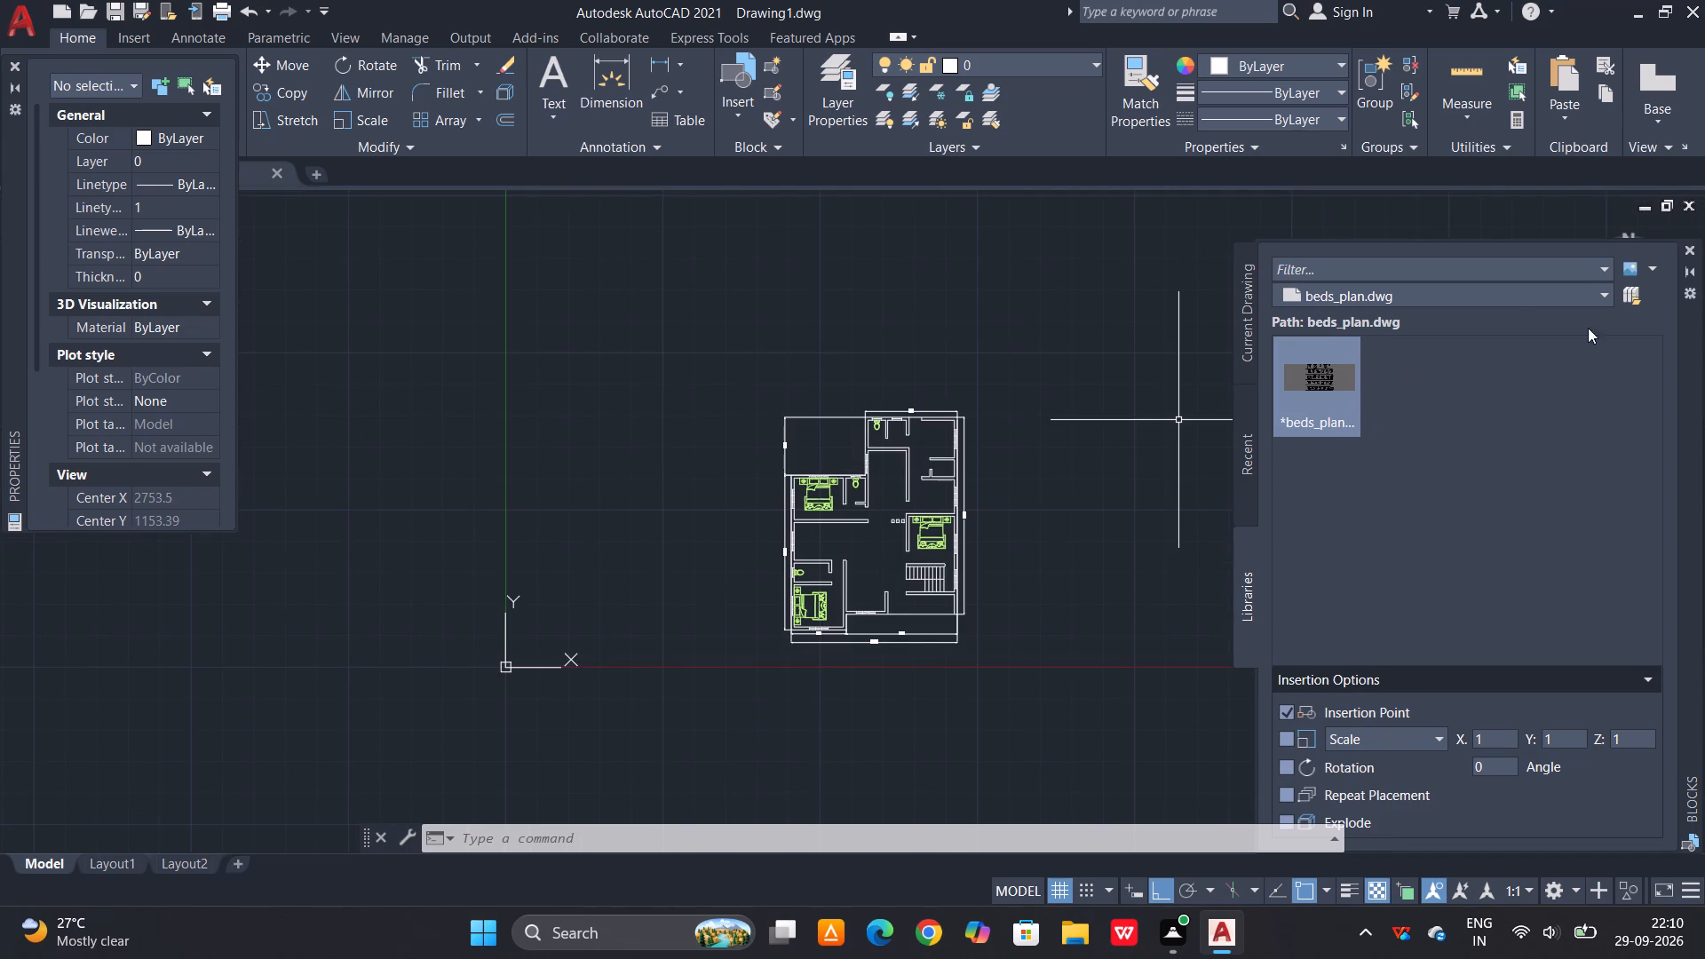
click(1626, 292)
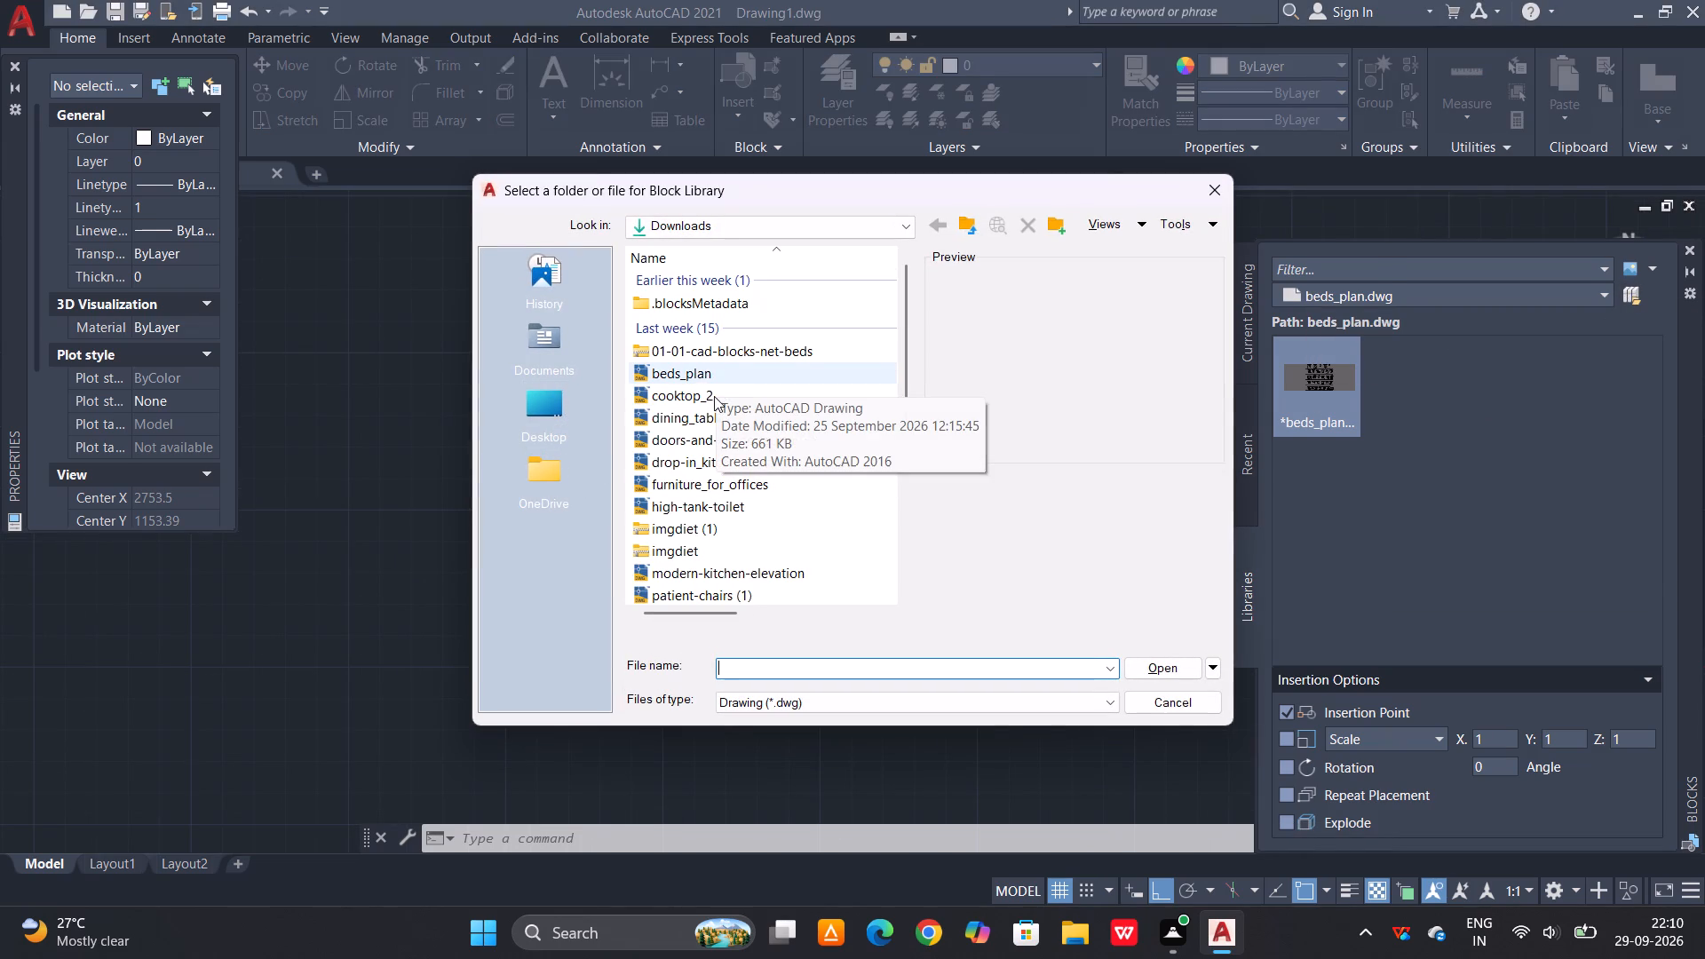
click(688, 596)
click(1137, 668)
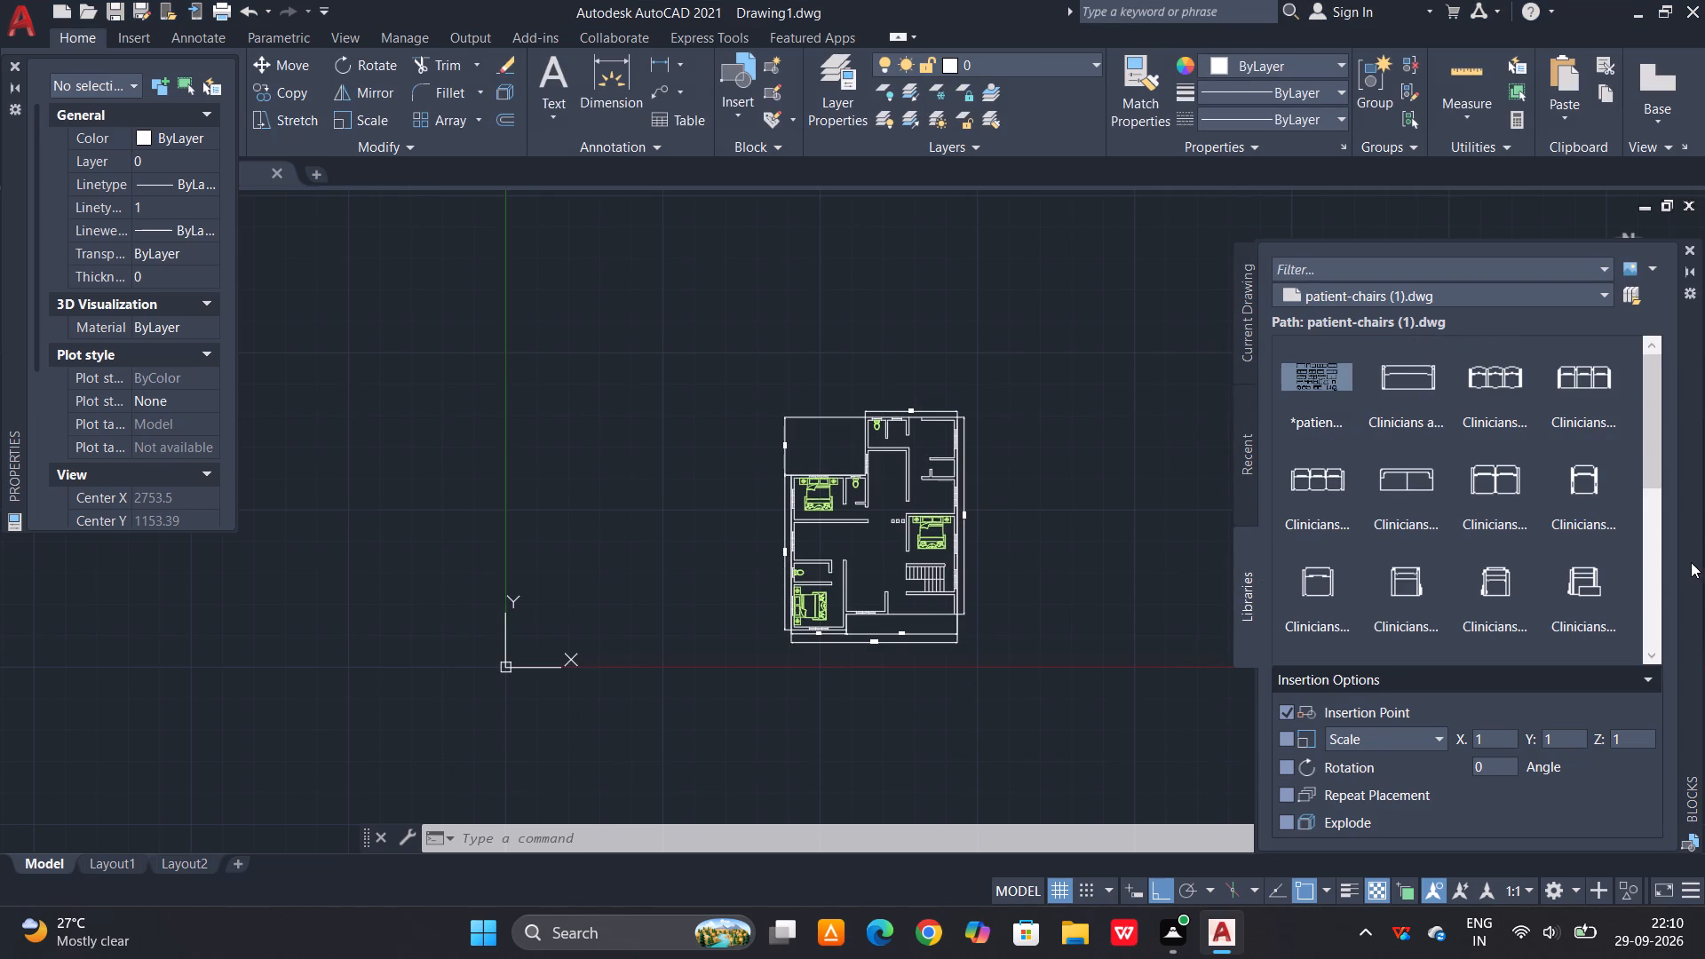
Insert the three-seat sofa block with rounded back corners from the patient-chairs library below the floor plan.
scroll(1685, 567, down, 12)
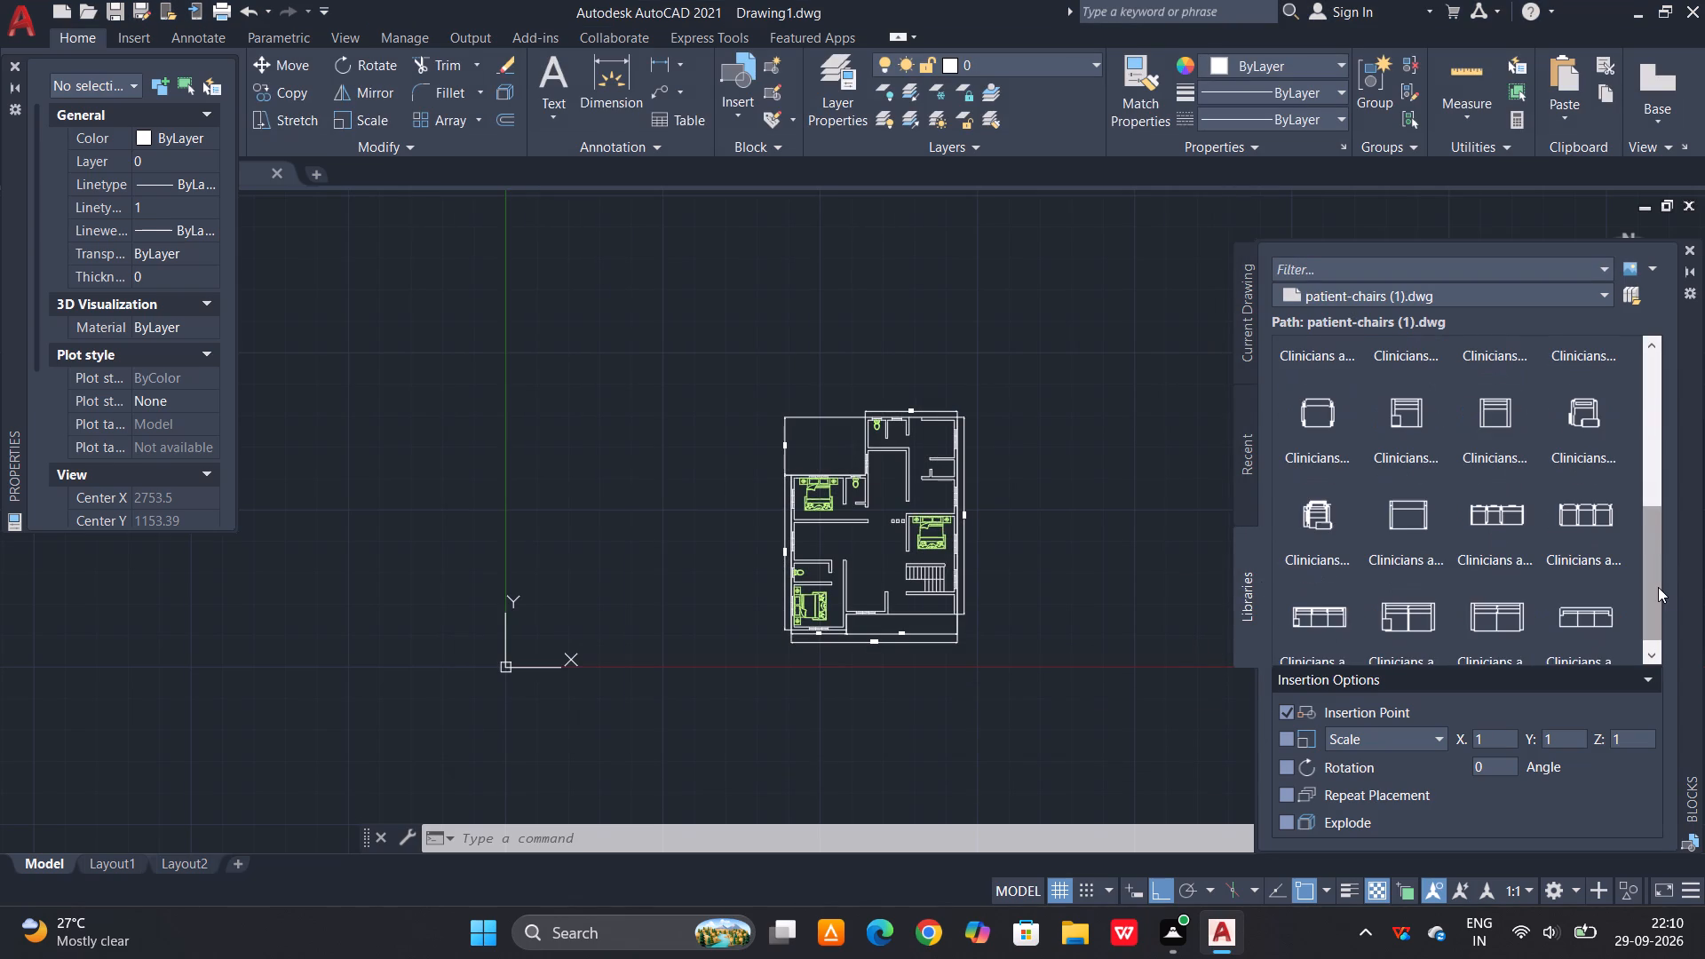
scroll(1658, 587, down, 3)
drag(1578, 604, 773, 686)
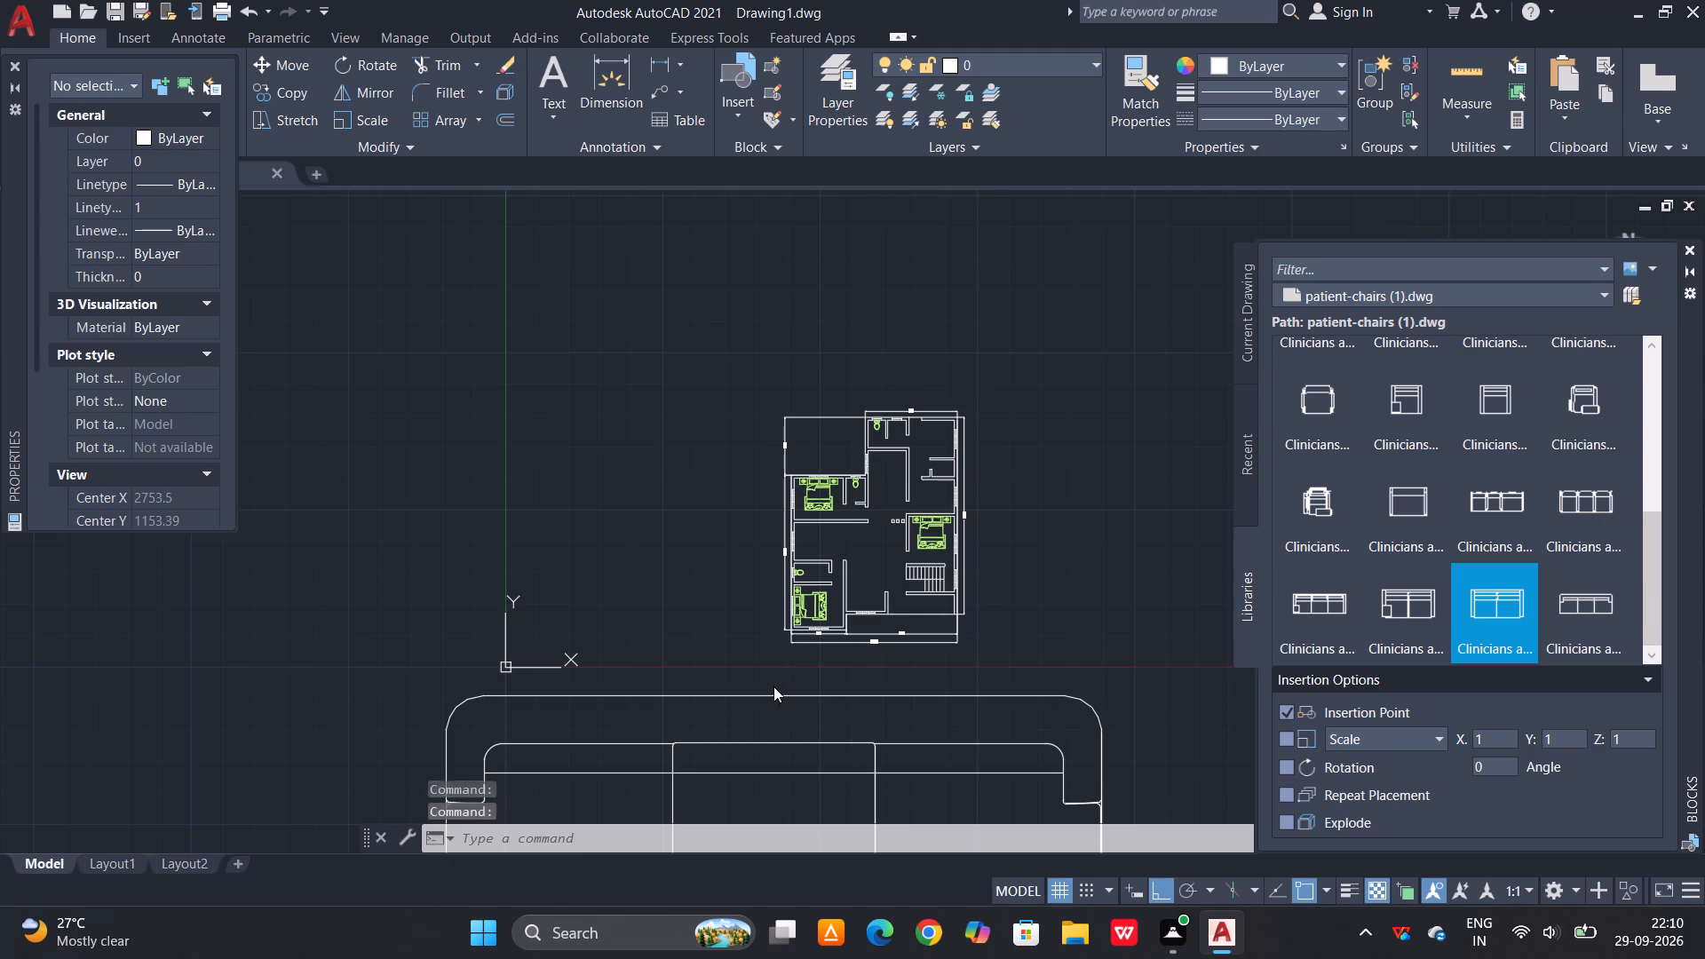
drag(773, 686, 773, 695)
scroll(806, 609, down, 2)
key(Escape)
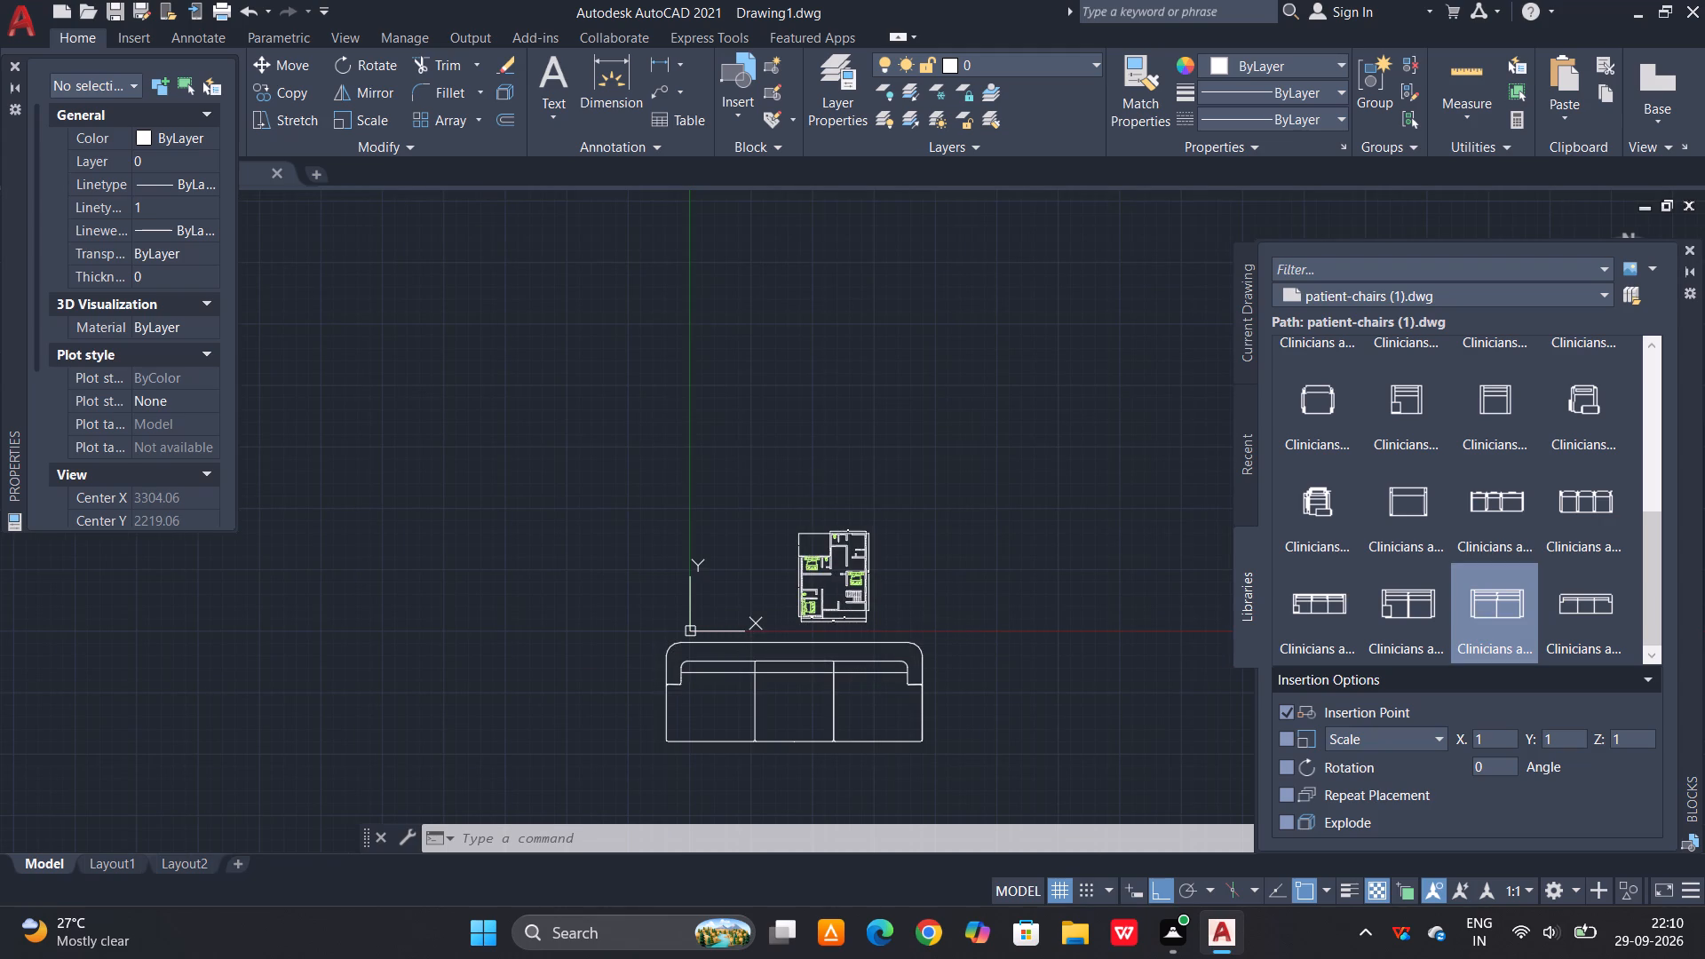
Scale the oversized sofa down to a factor of 0.05 about a point on its back edge.
text(SC)
key(space)
click(871, 669)
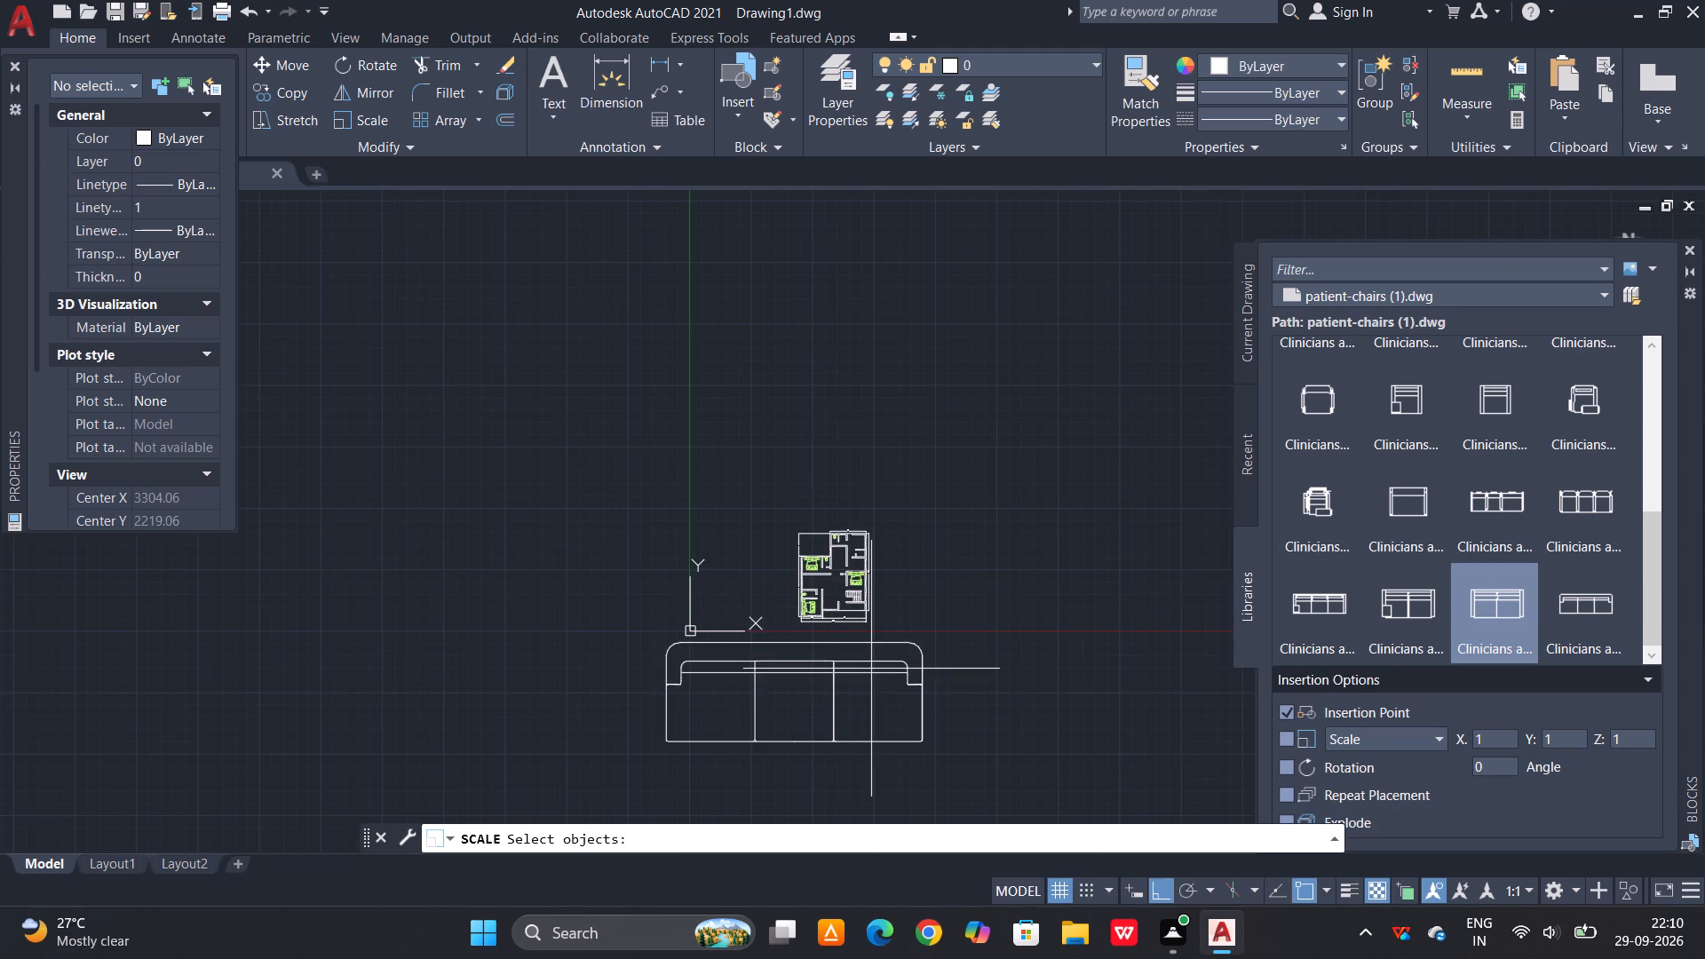
click(818, 693)
key(space)
click(908, 646)
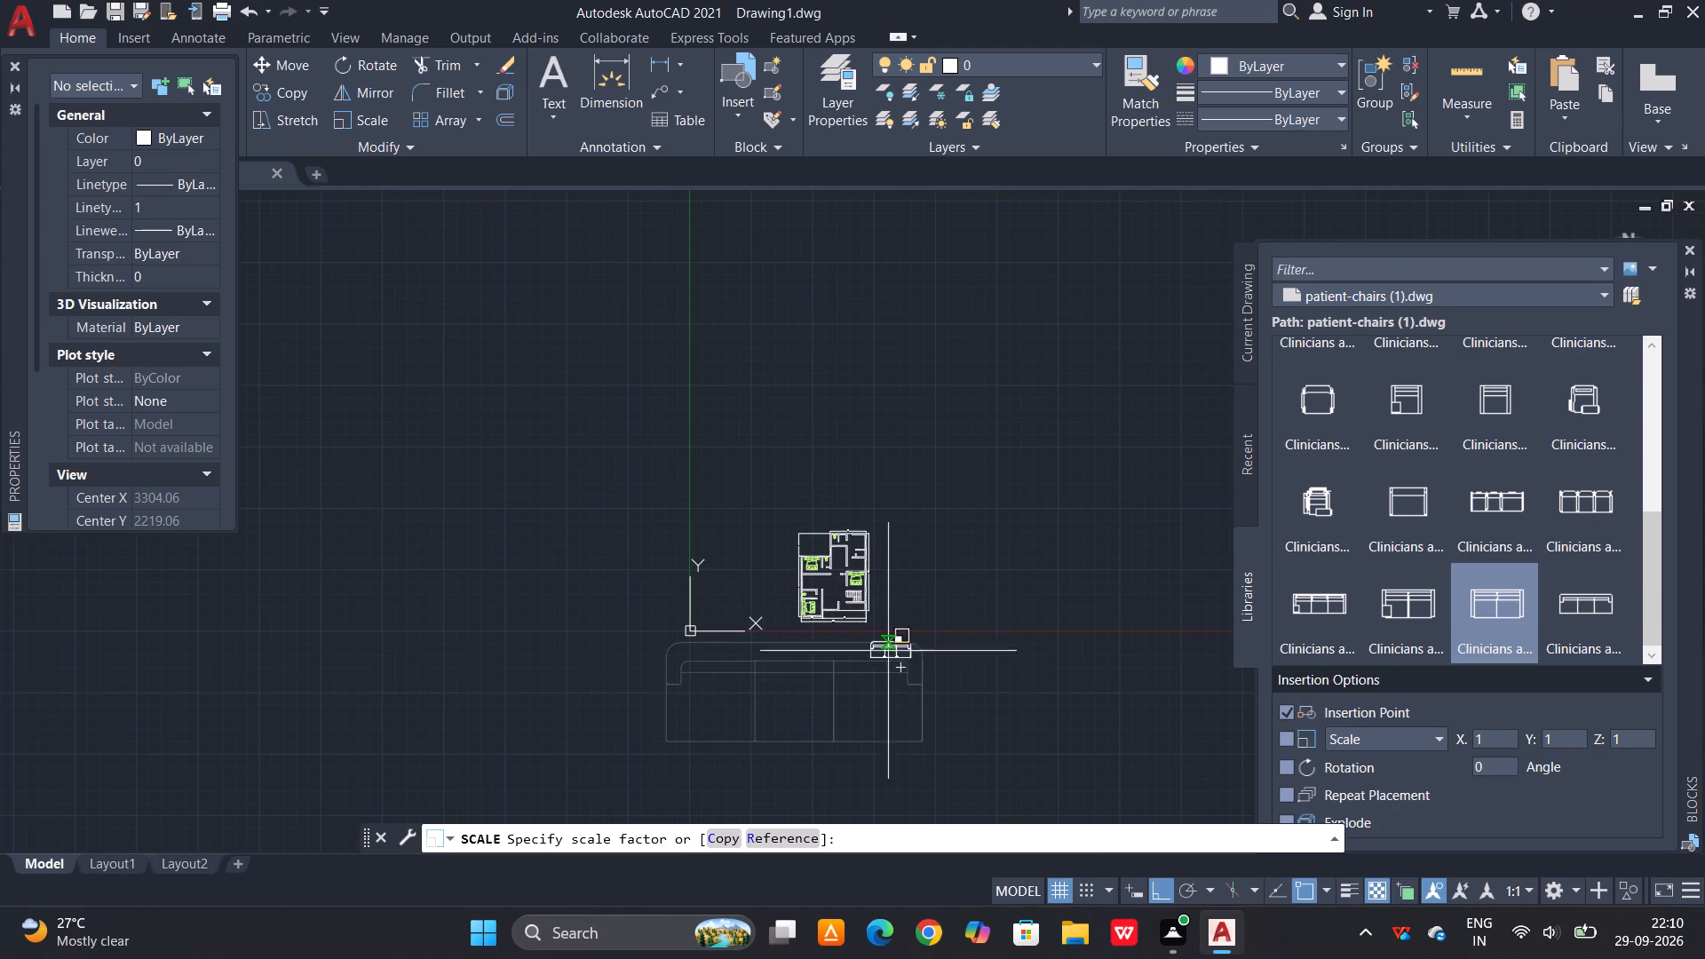
click(899, 643)
scroll(899, 644, up, 3)
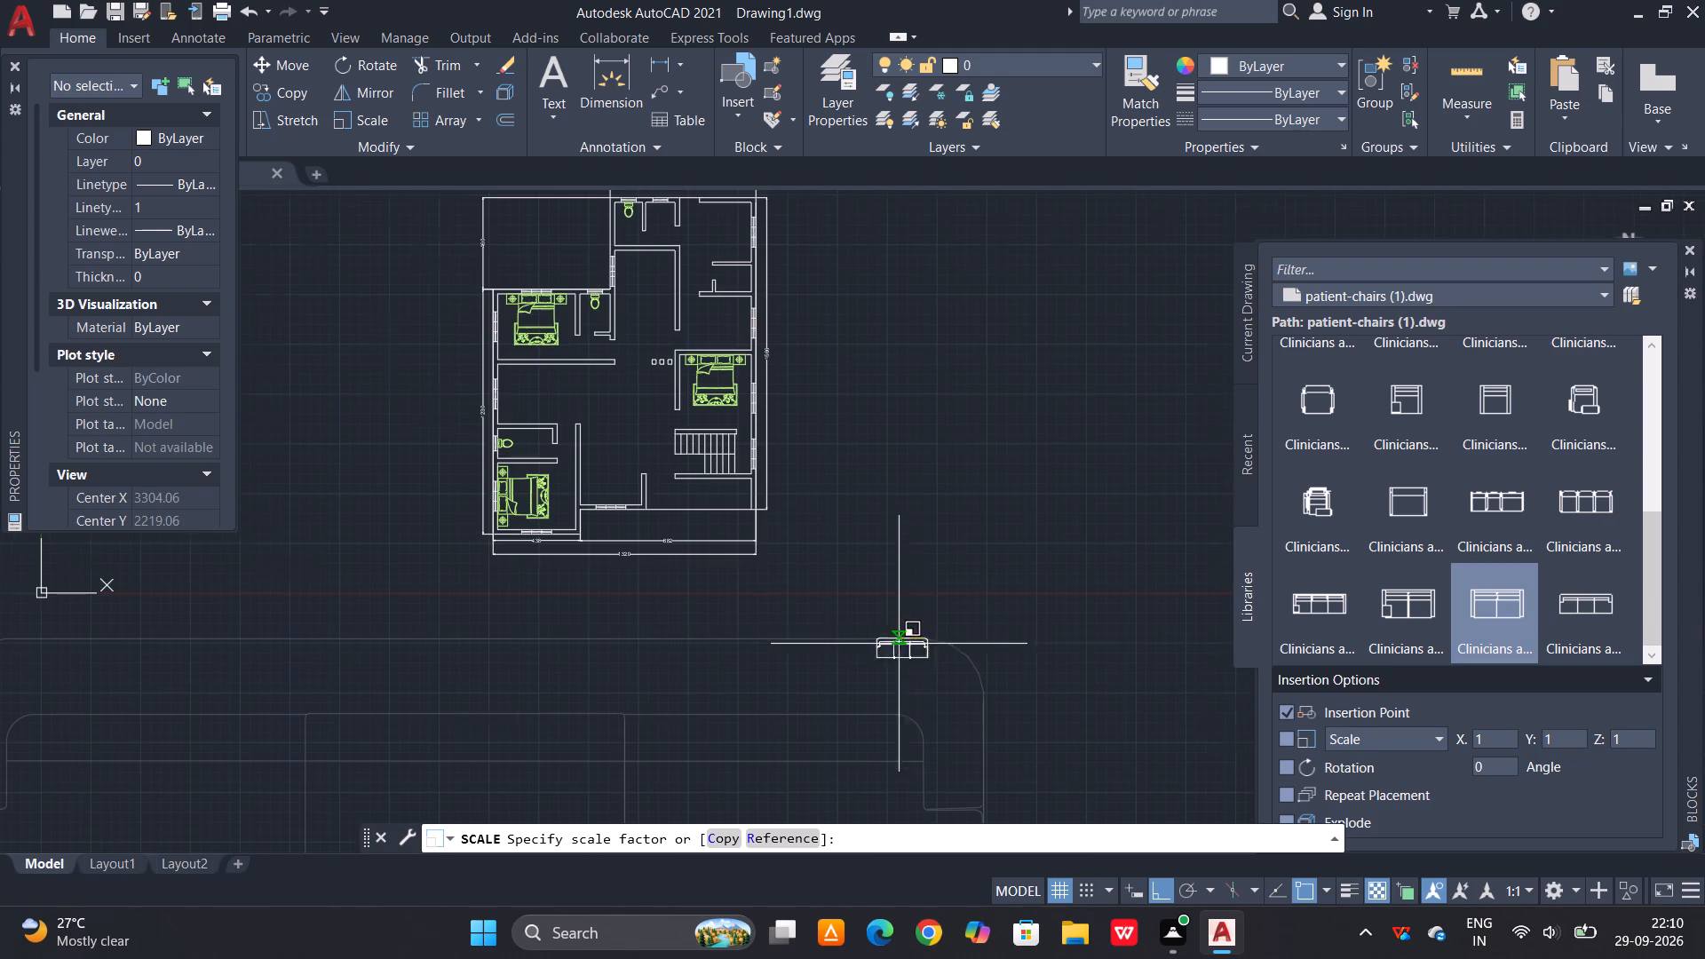
click(948, 629)
scroll(932, 641, up, 1)
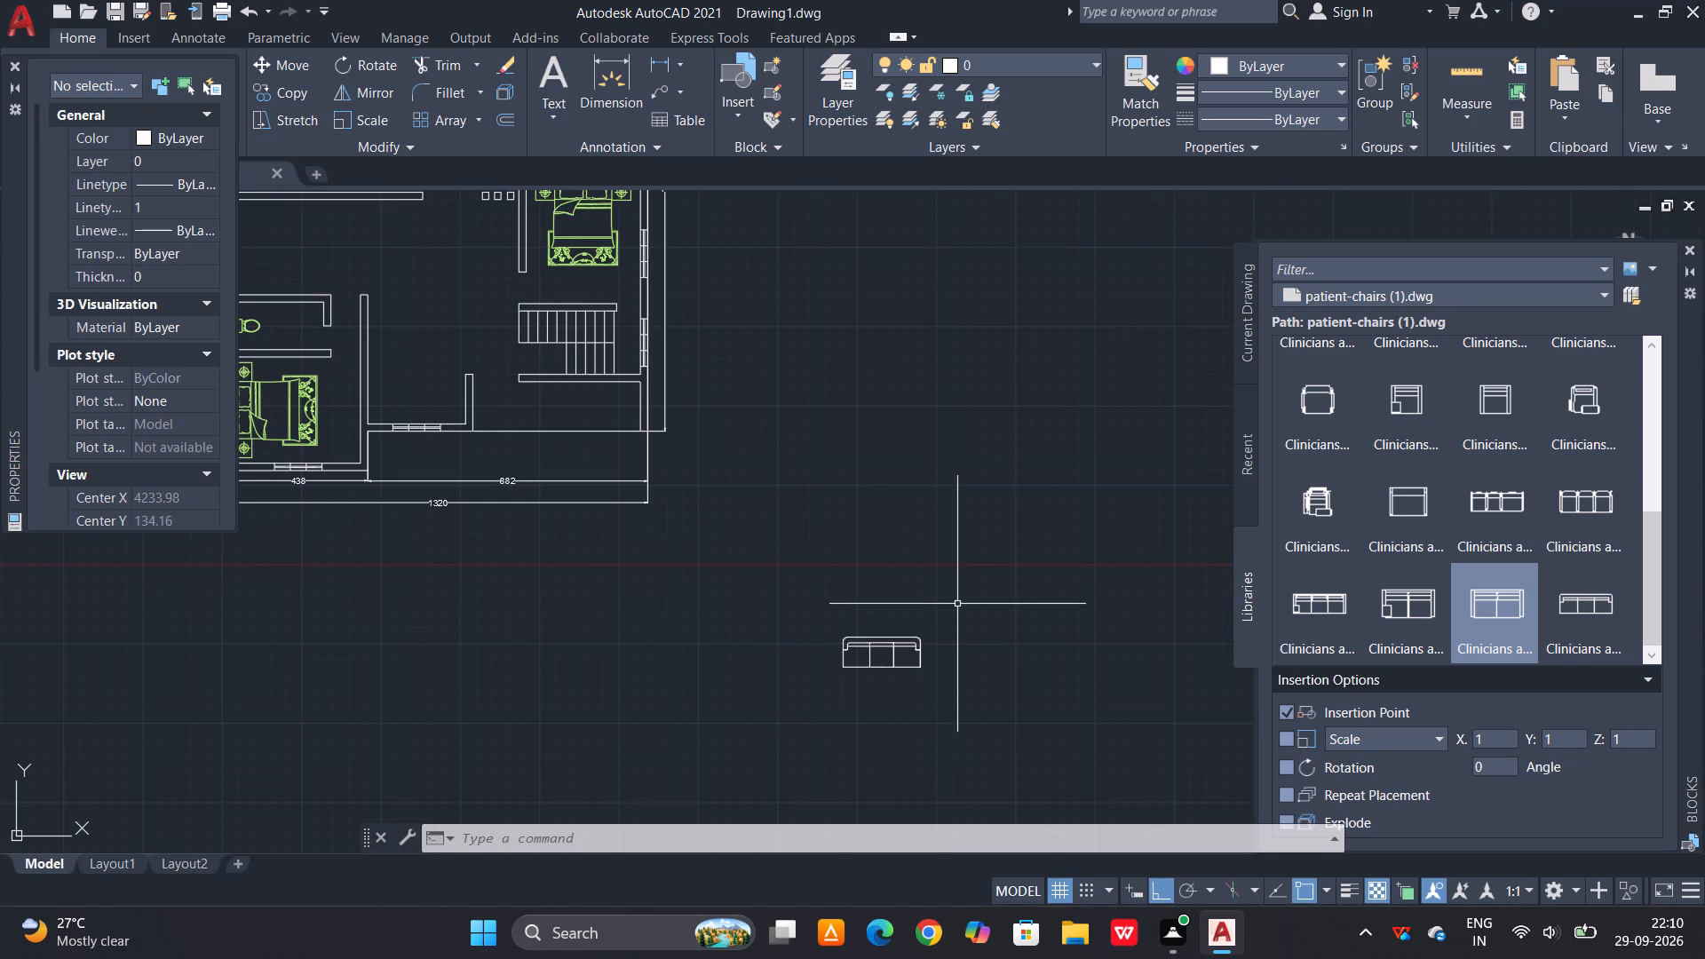
Rotate the sofa 90 degrees counterclockwise so that its back faces left.
click(957, 599)
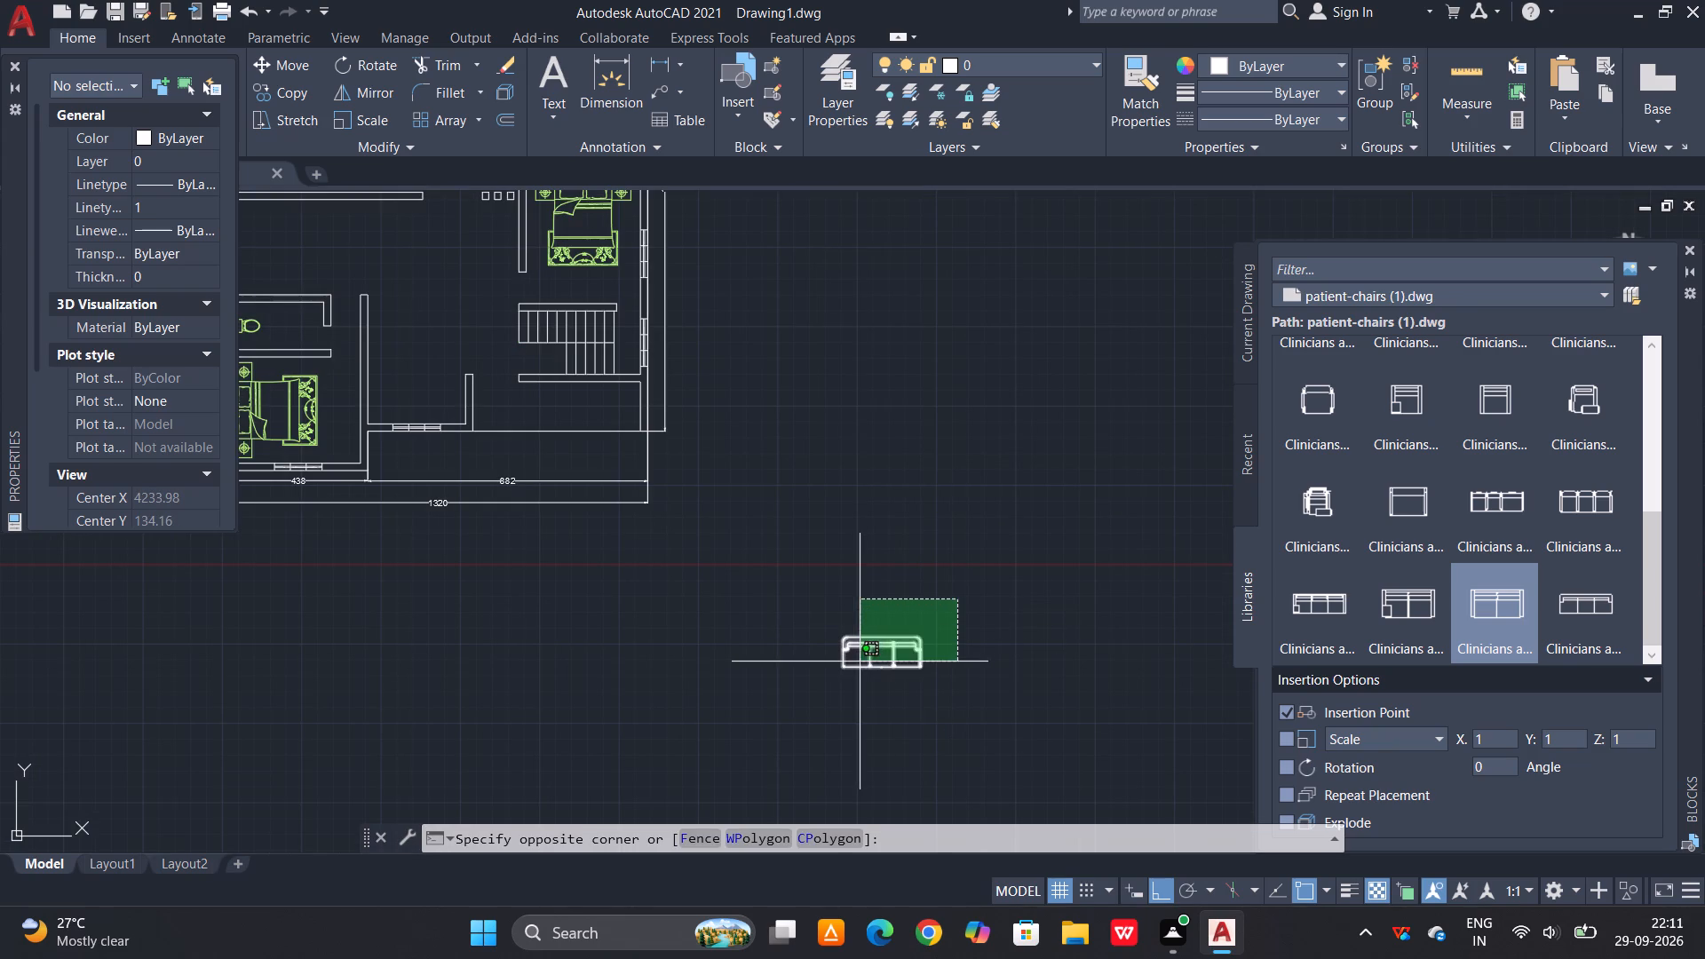
click(860, 662)
text(RO)
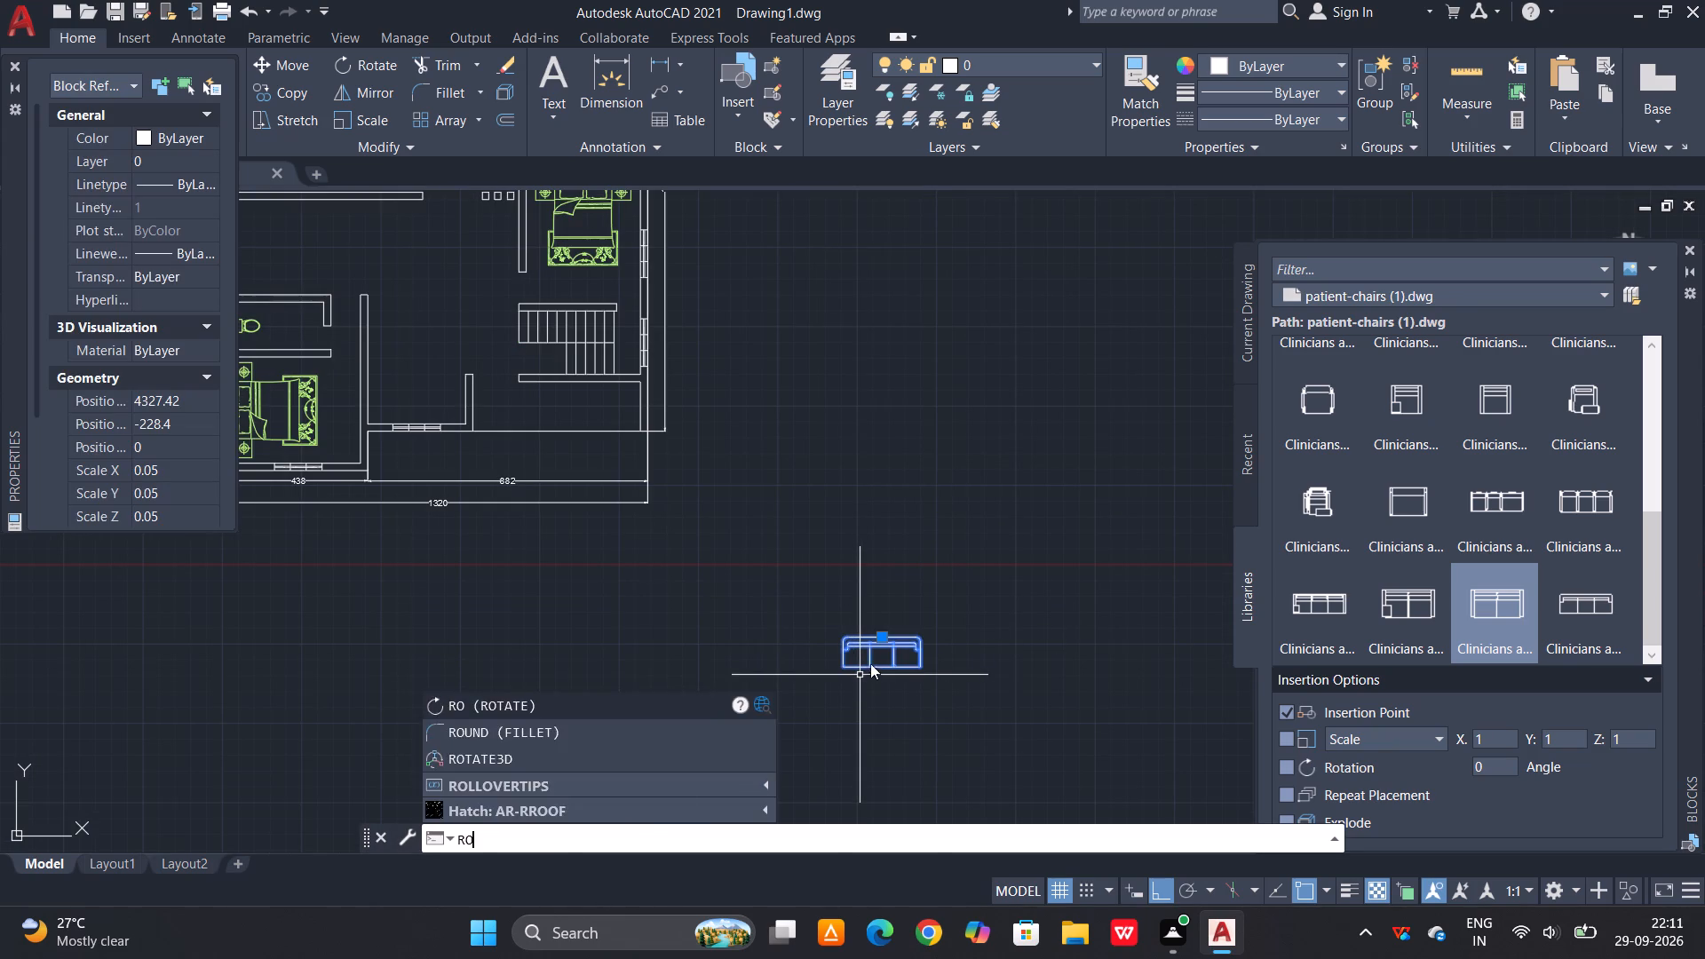
key(space)
click(884, 651)
click(892, 592)
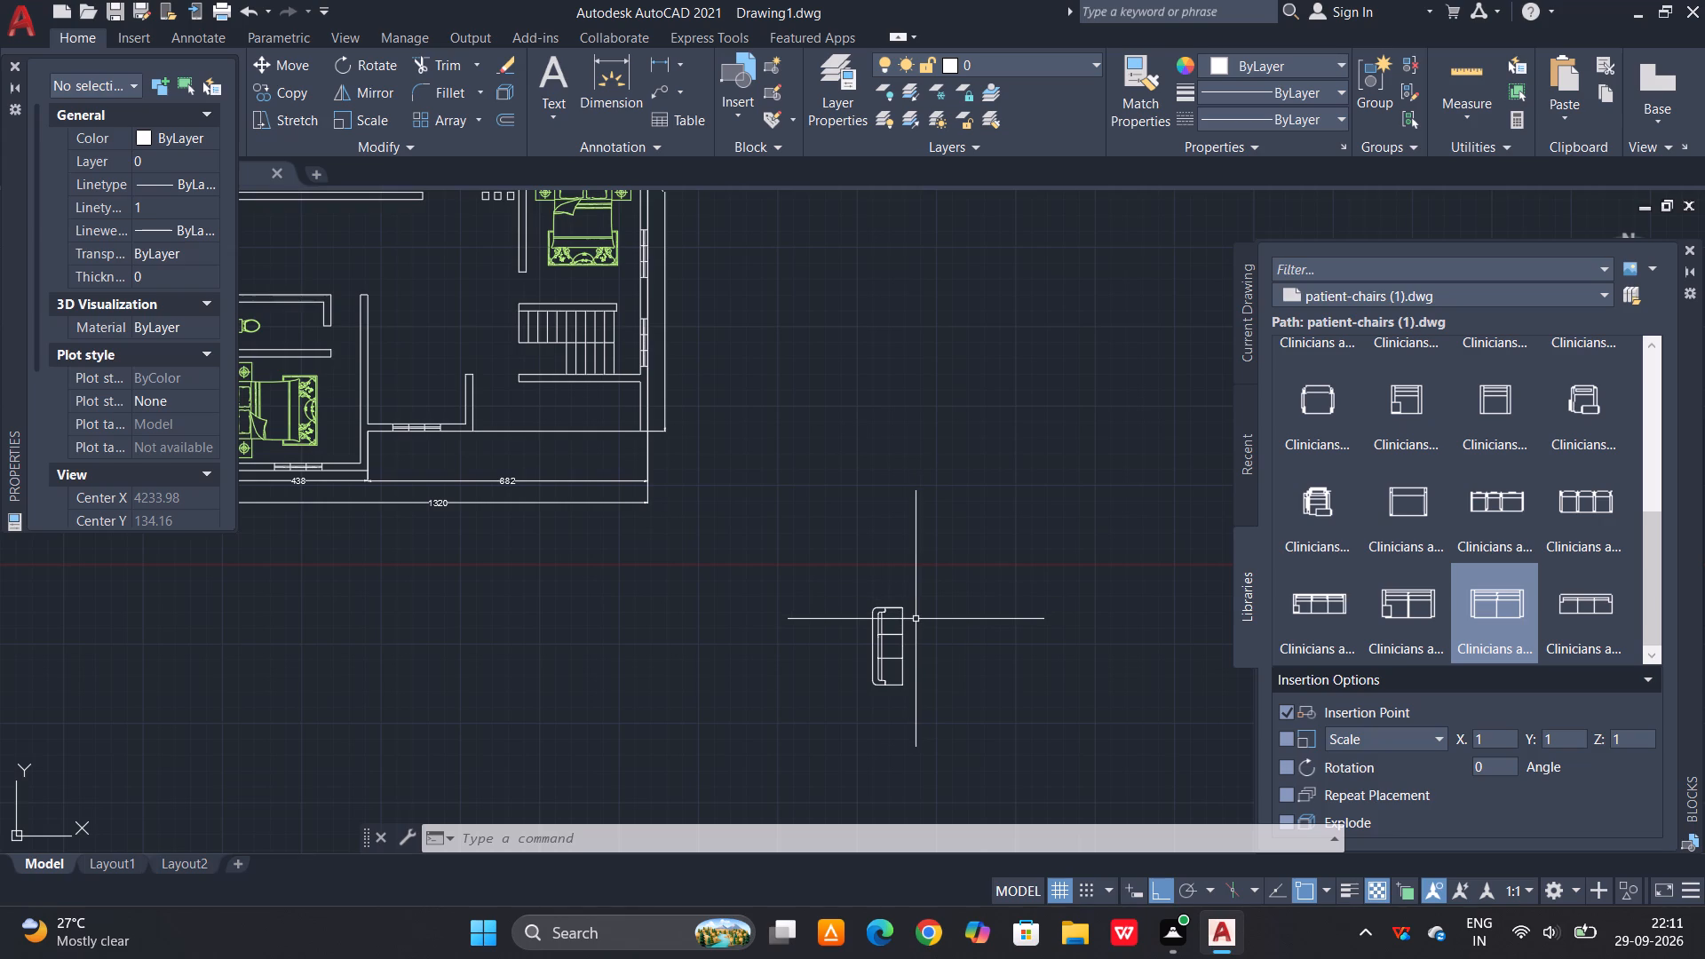
Move the sofa by its back midpoint to the left window wall of the room below the upper-left bedroom.
scroll(896, 627, up, 2)
text(M)
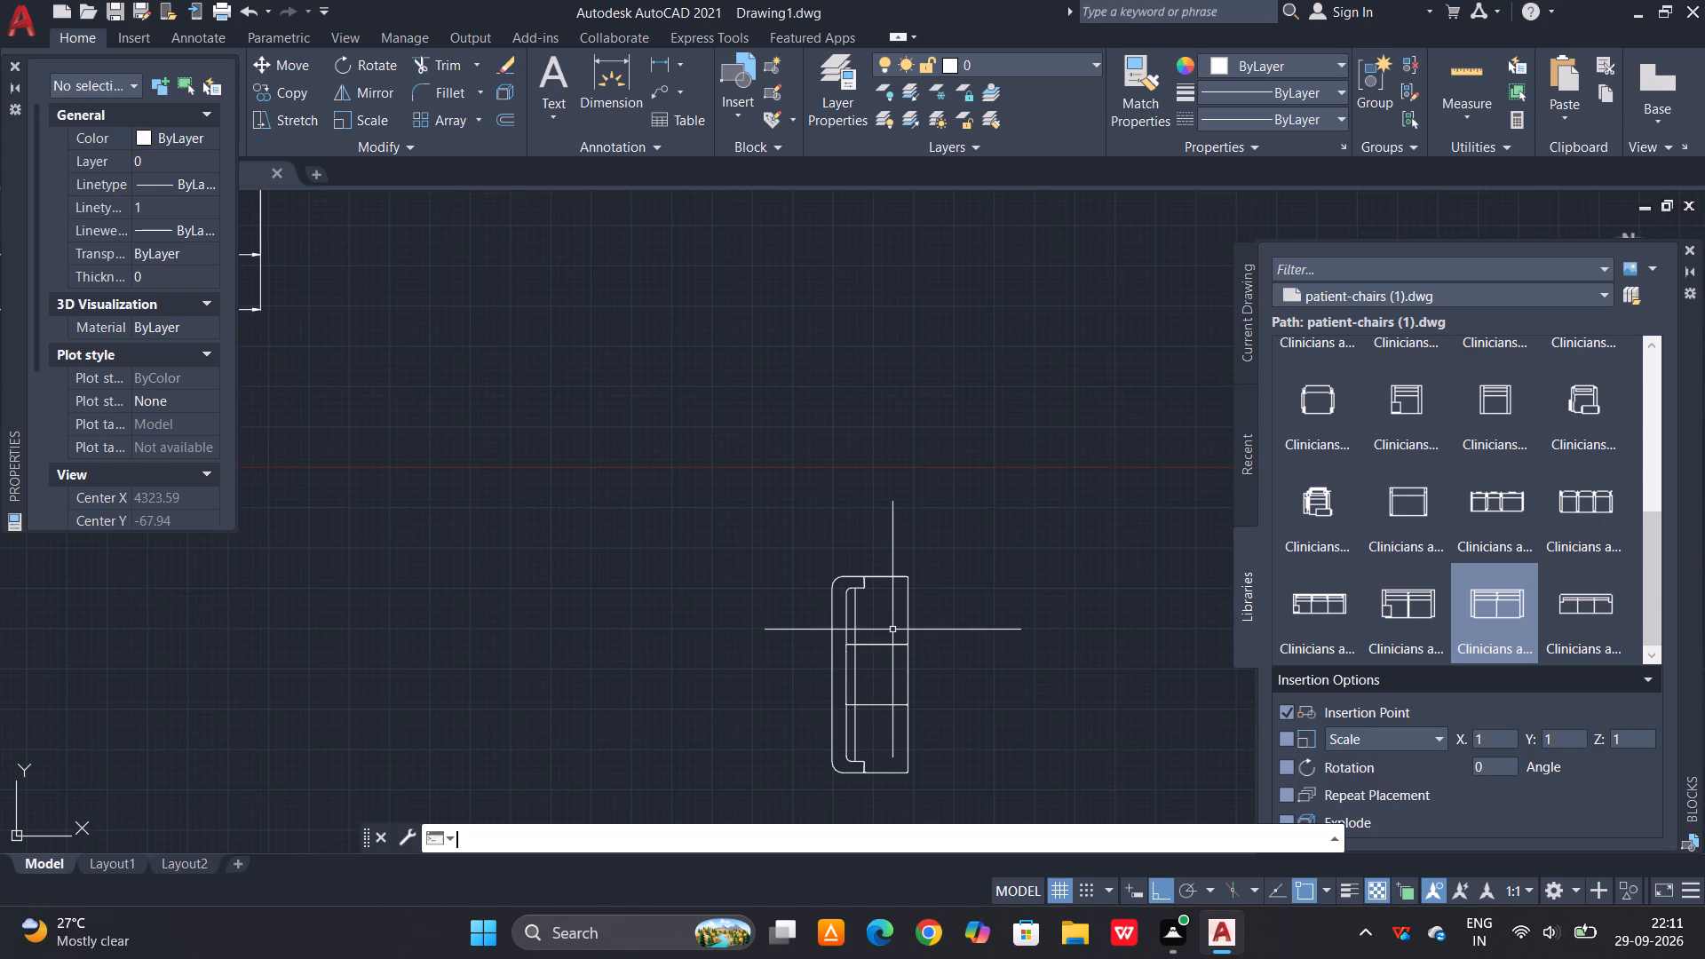
key(space)
click(831, 666)
key(space)
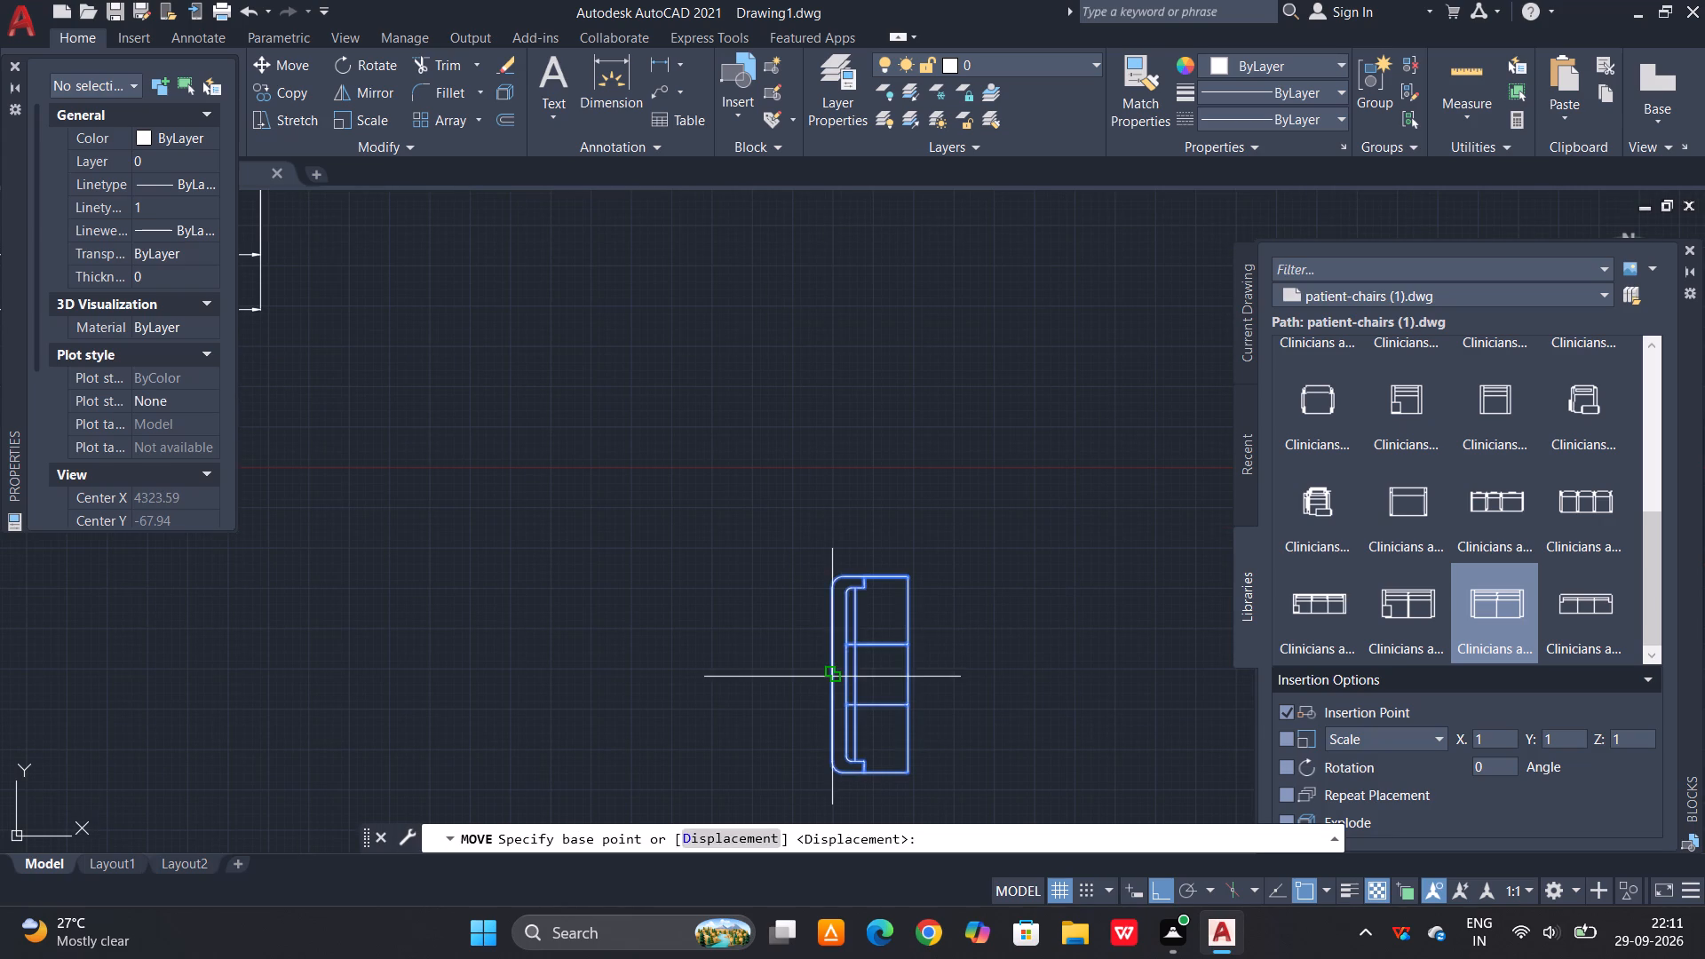
click(832, 677)
scroll(884, 654, down, 4)
scroll(630, 503, up, 4)
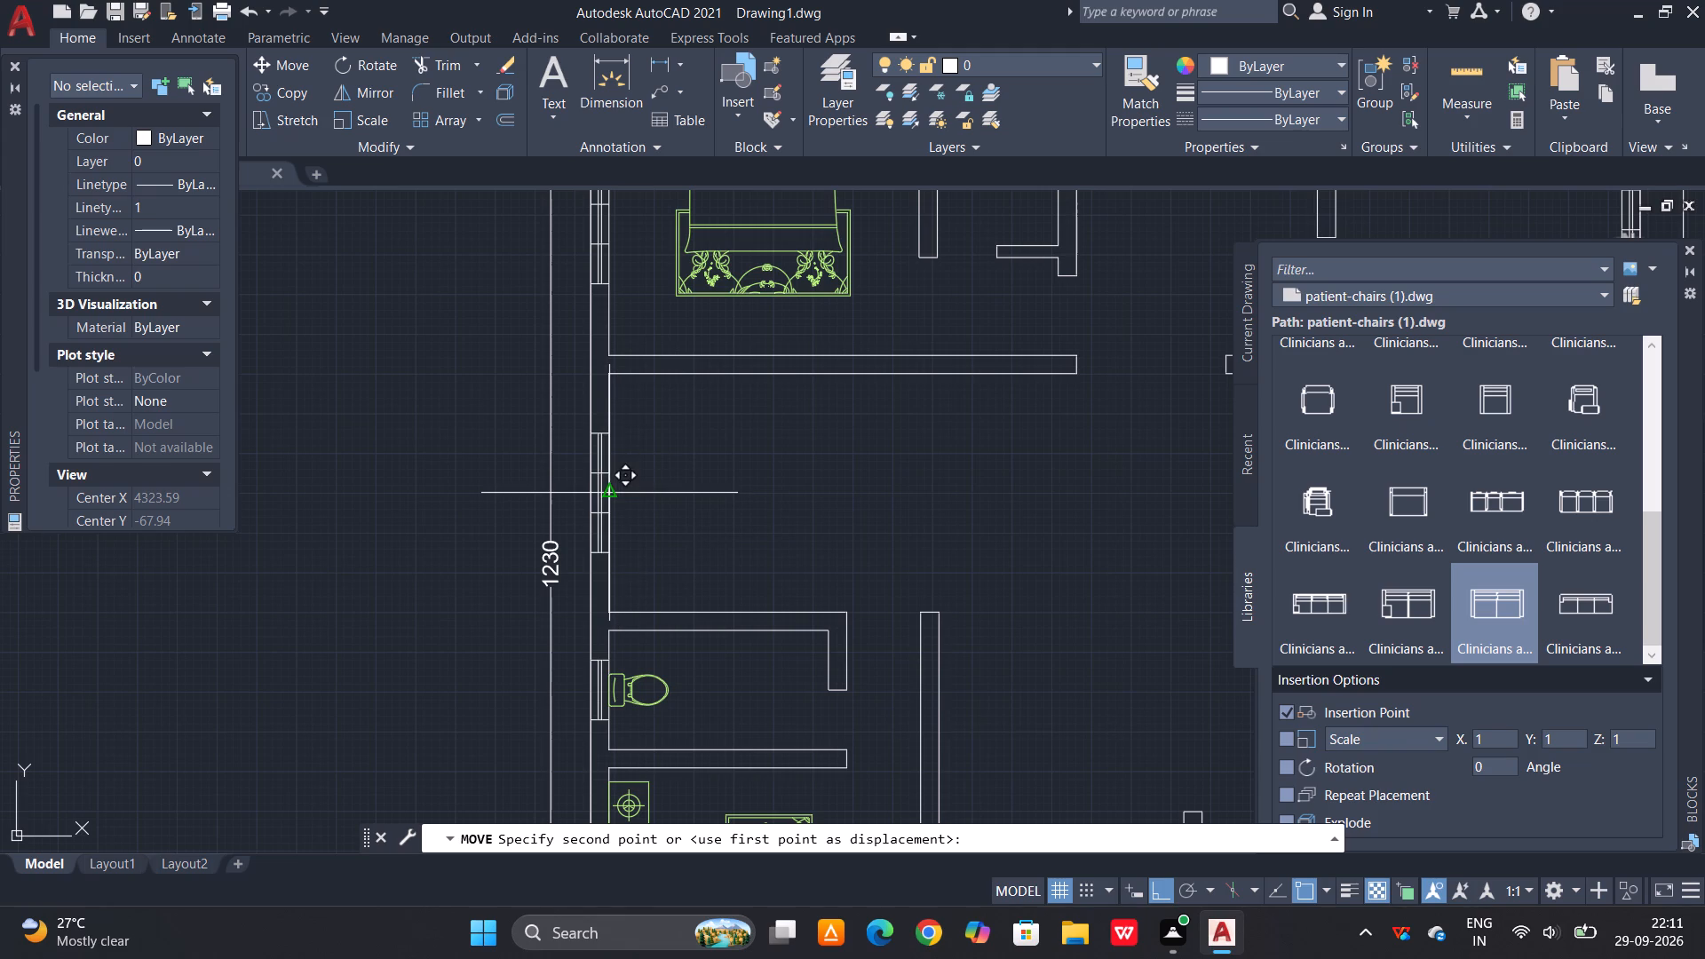
click(614, 495)
key(Escape)
Scale the sofa down slightly about the midpoint of its back on the left wall.
click(708, 472)
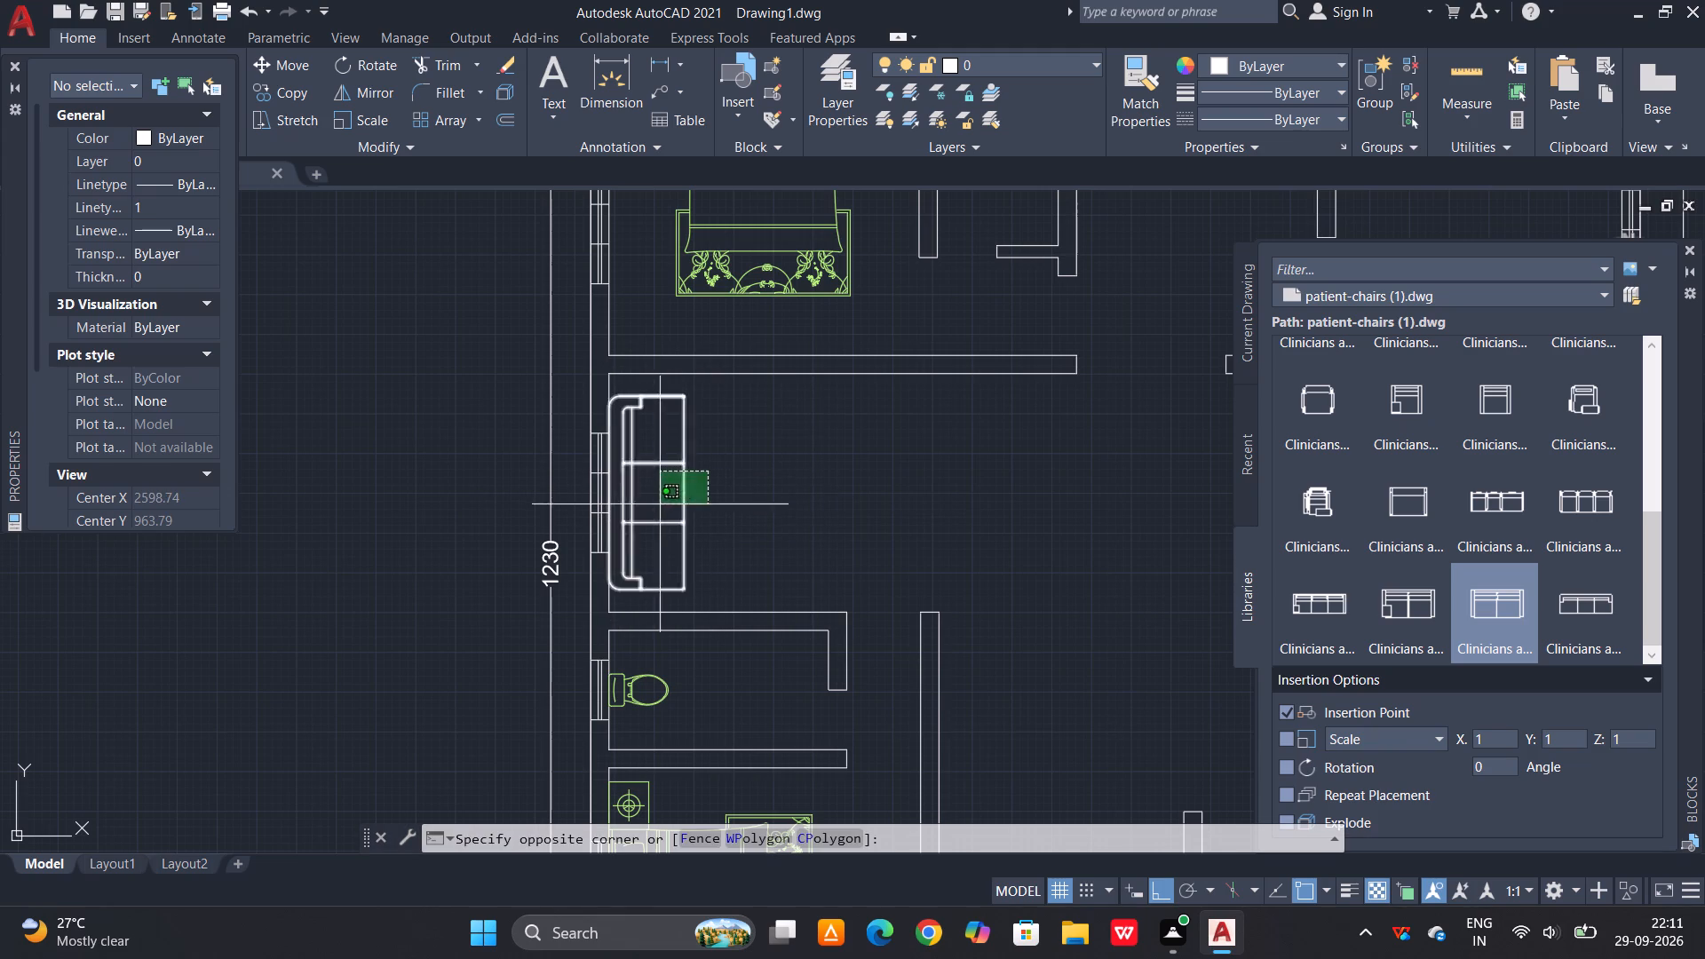
click(660, 504)
text(SC)
key(space)
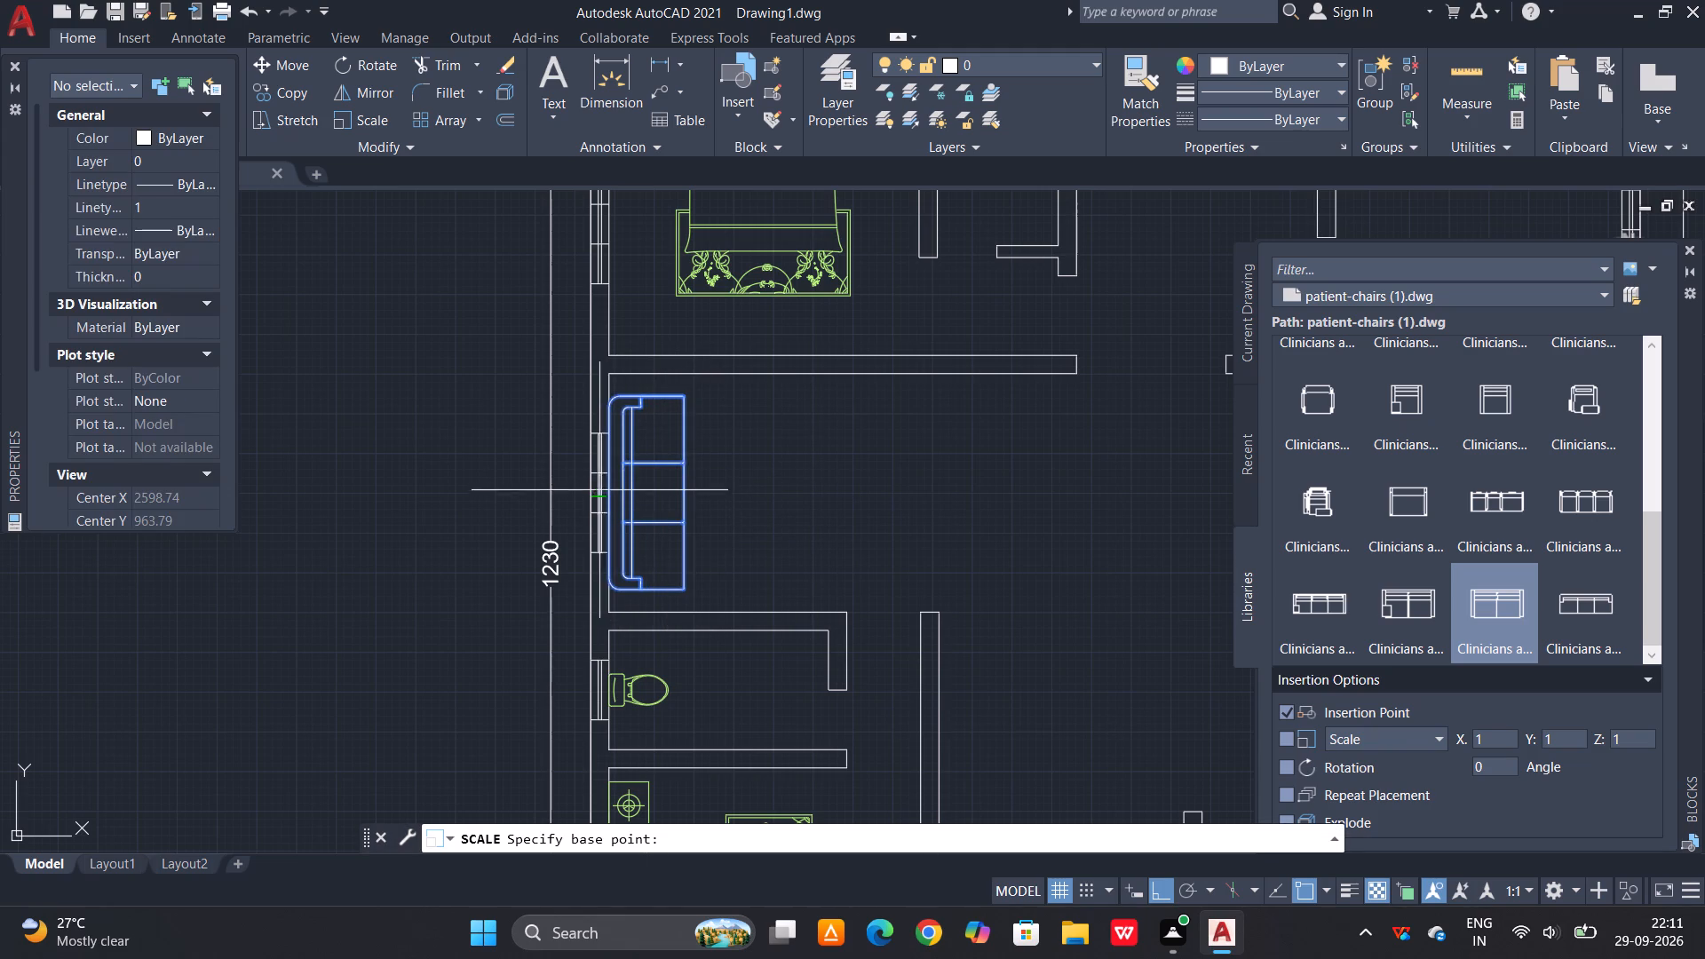
click(610, 491)
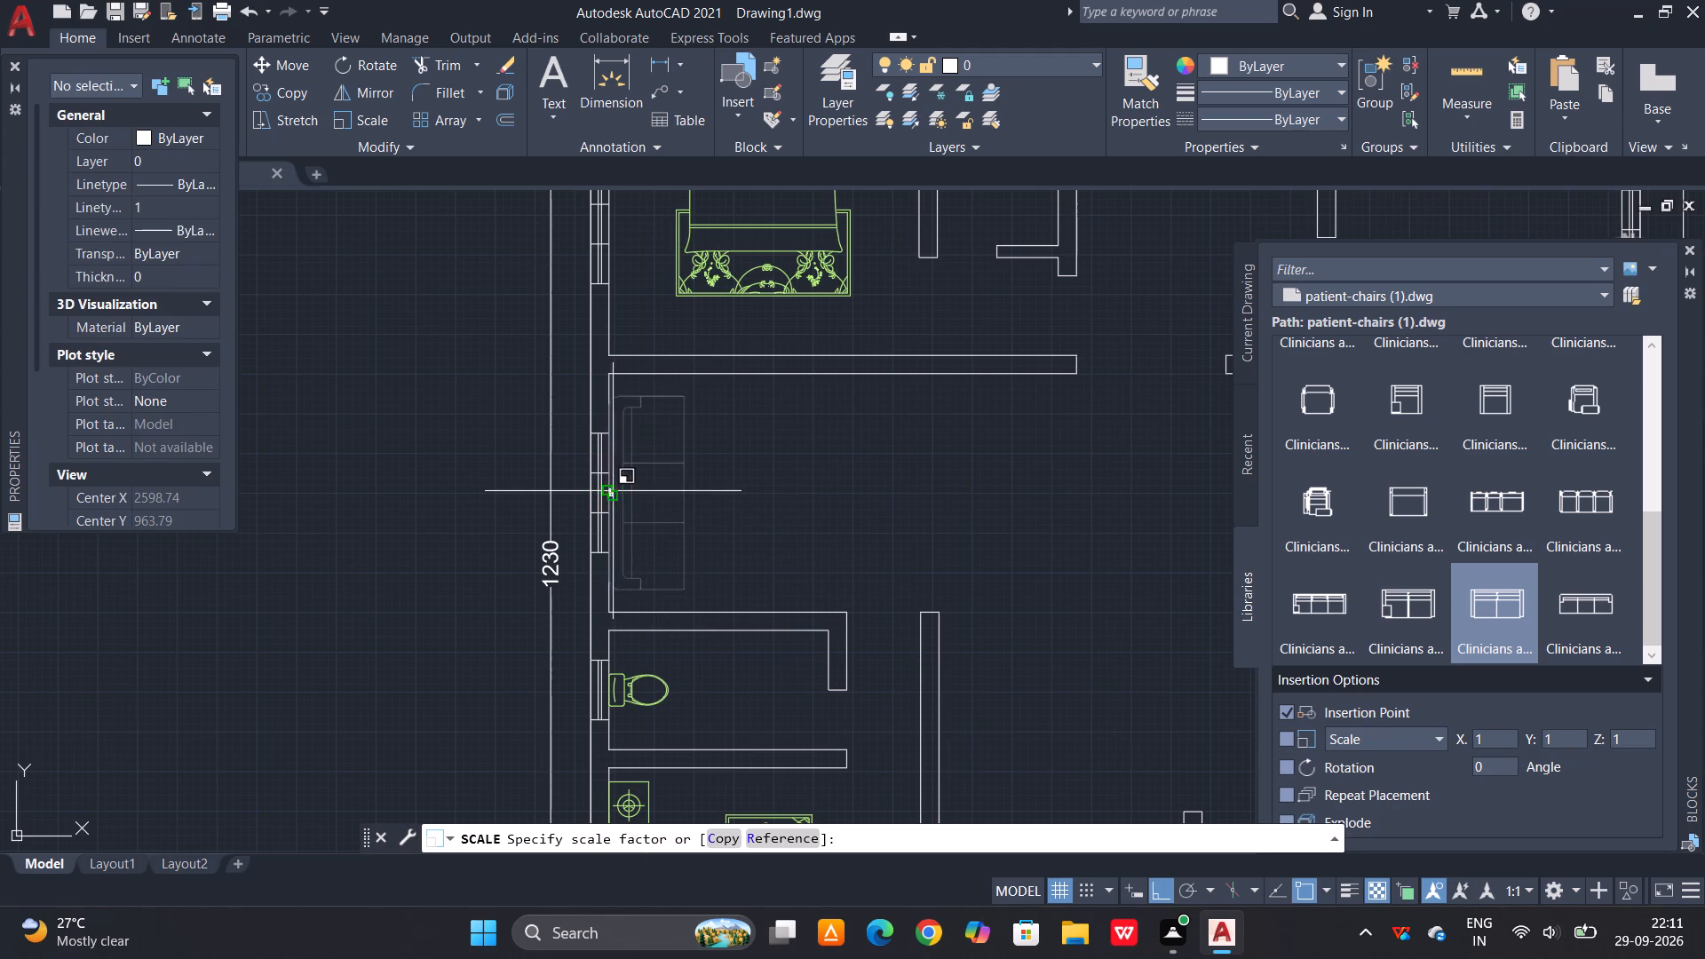
click(678, 534)
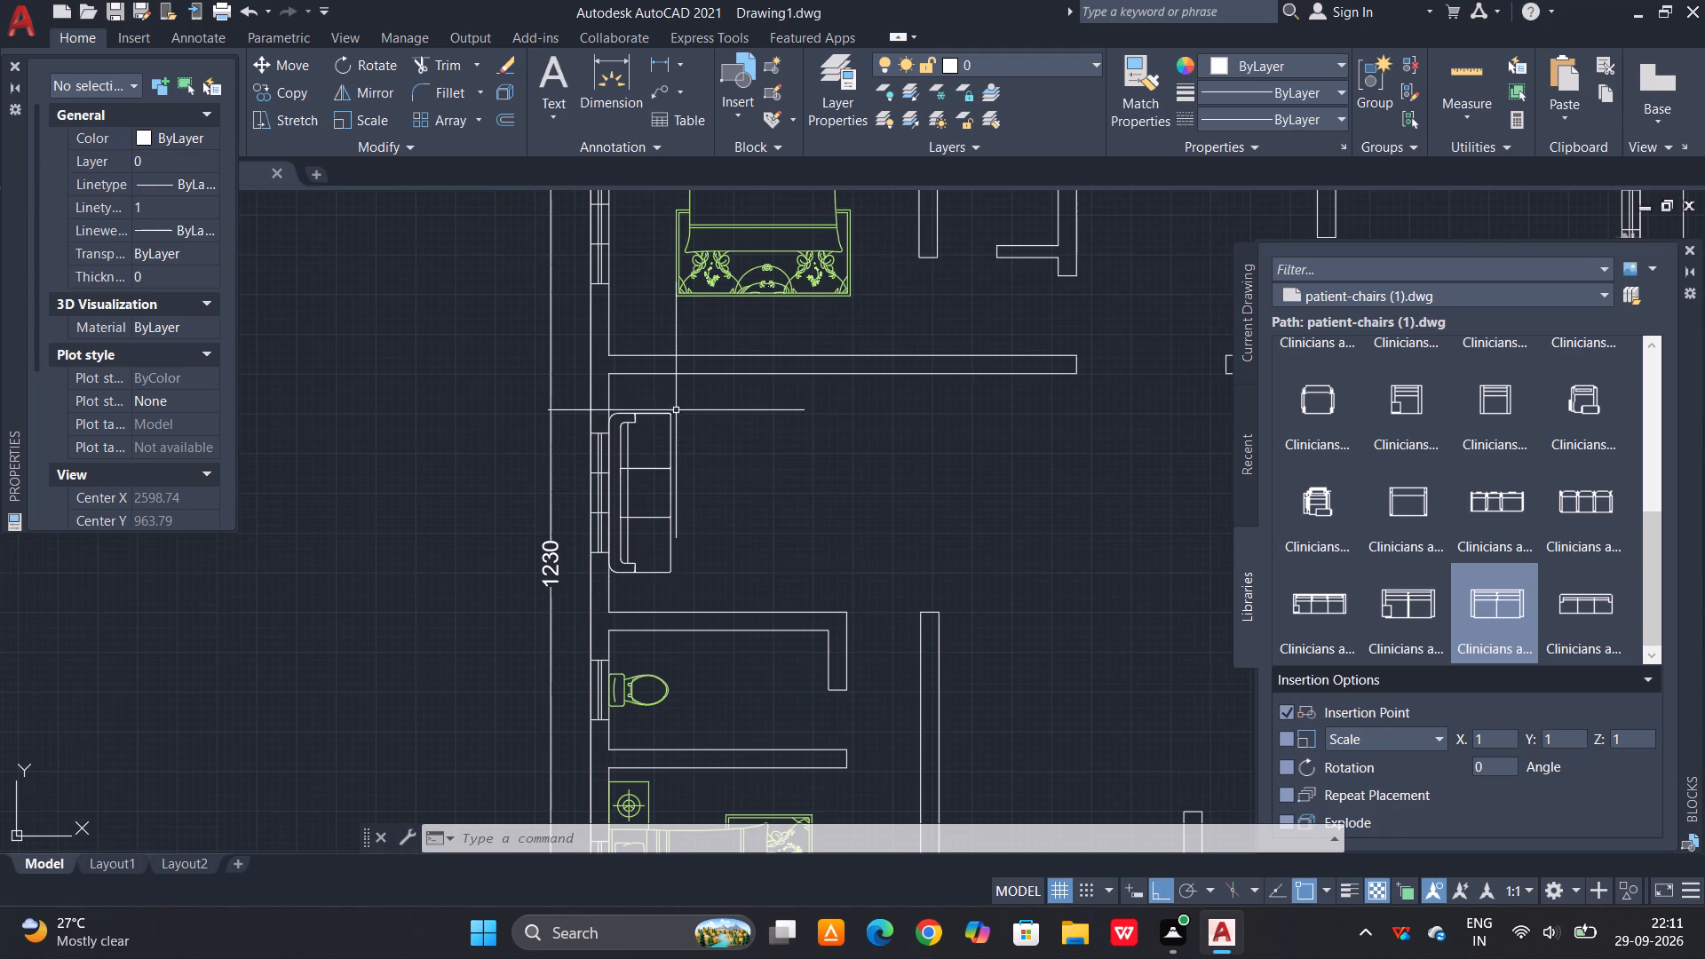
Move the sofa up along the left wall so its upper armrest meets the room's top wall.
click(676, 410)
click(641, 462)
key(m)
key(space)
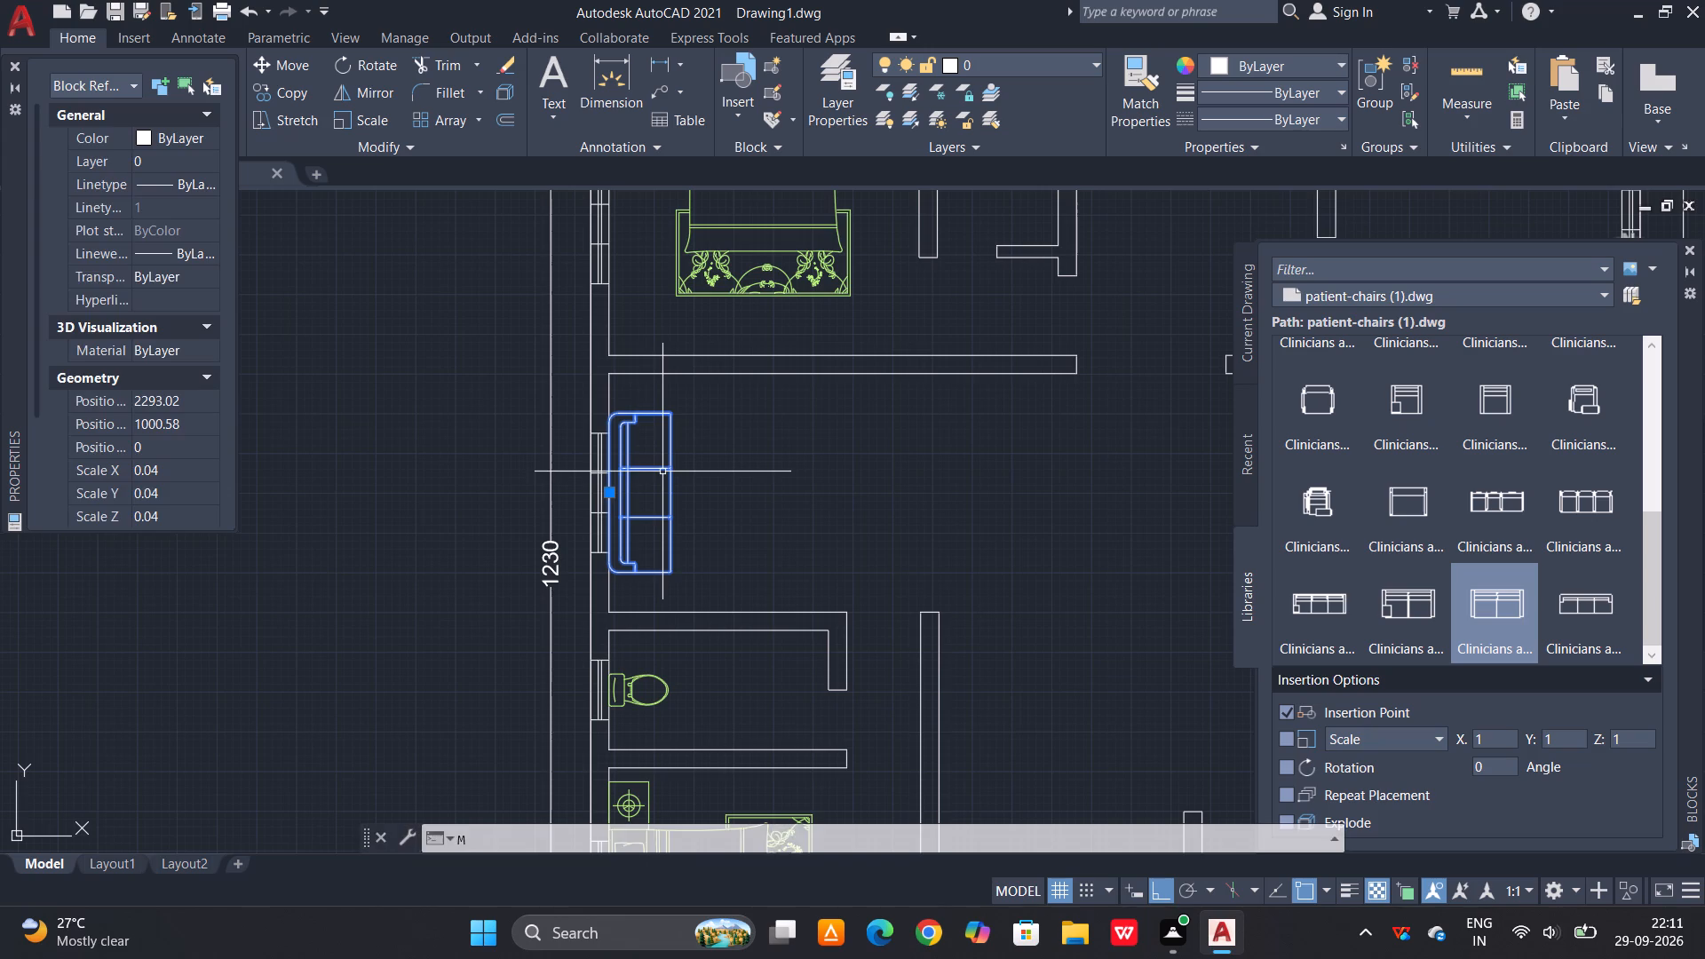
click(637, 416)
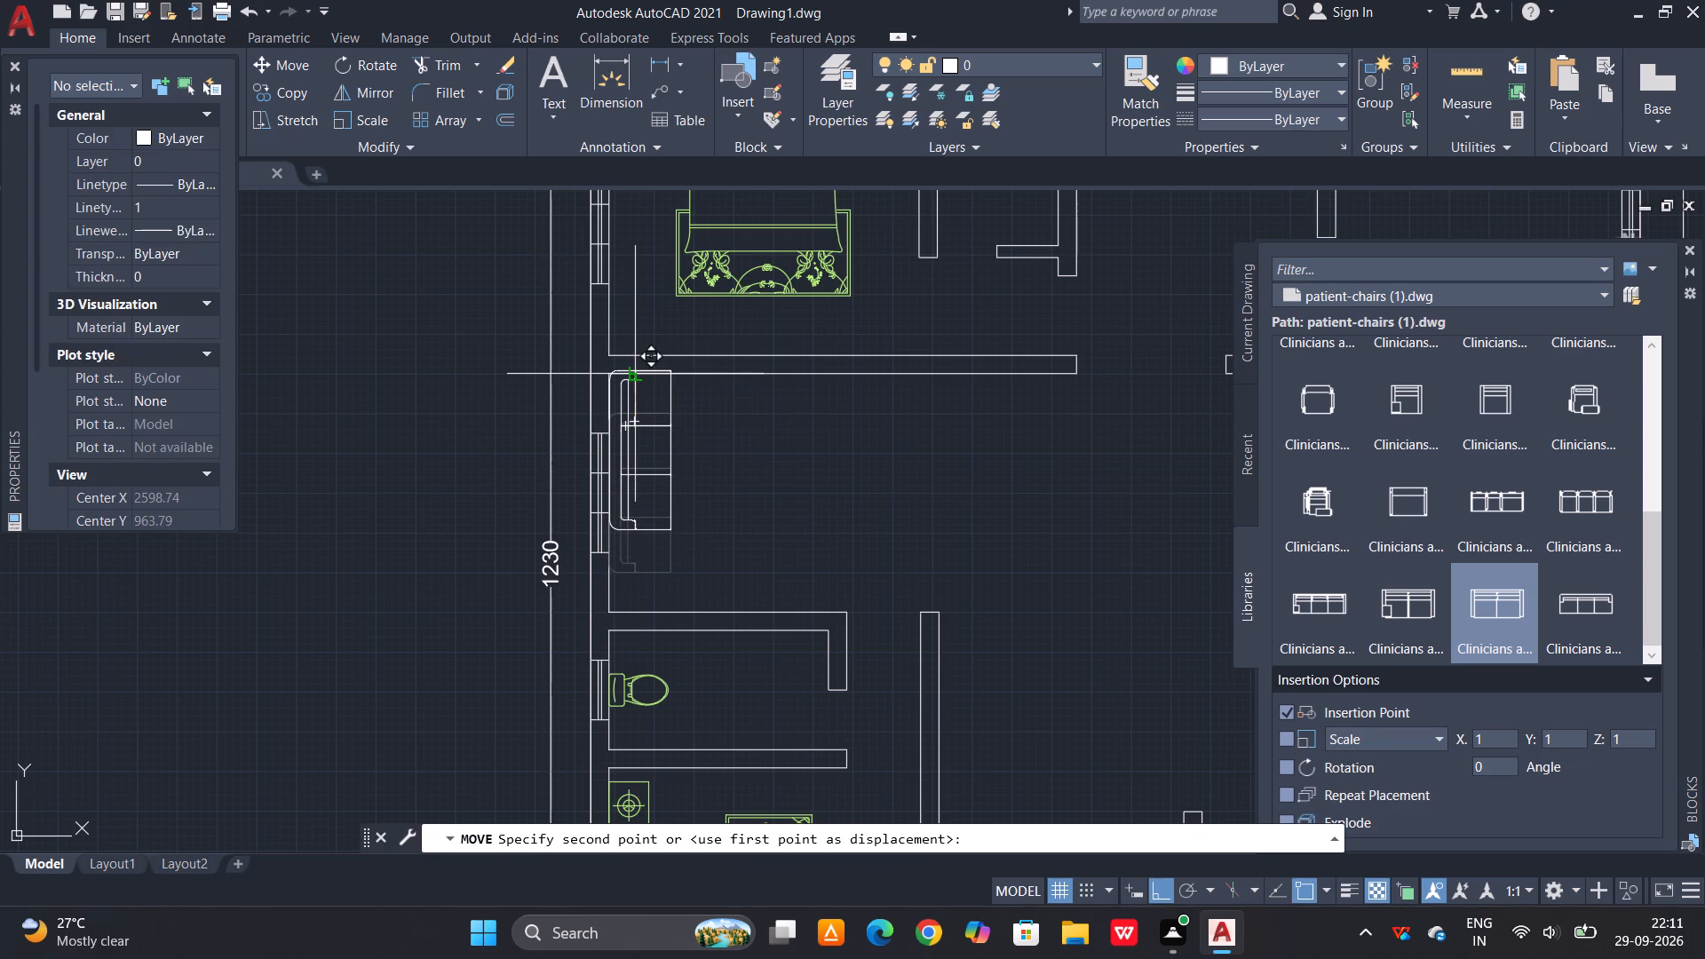
scroll(638, 382, up, 3)
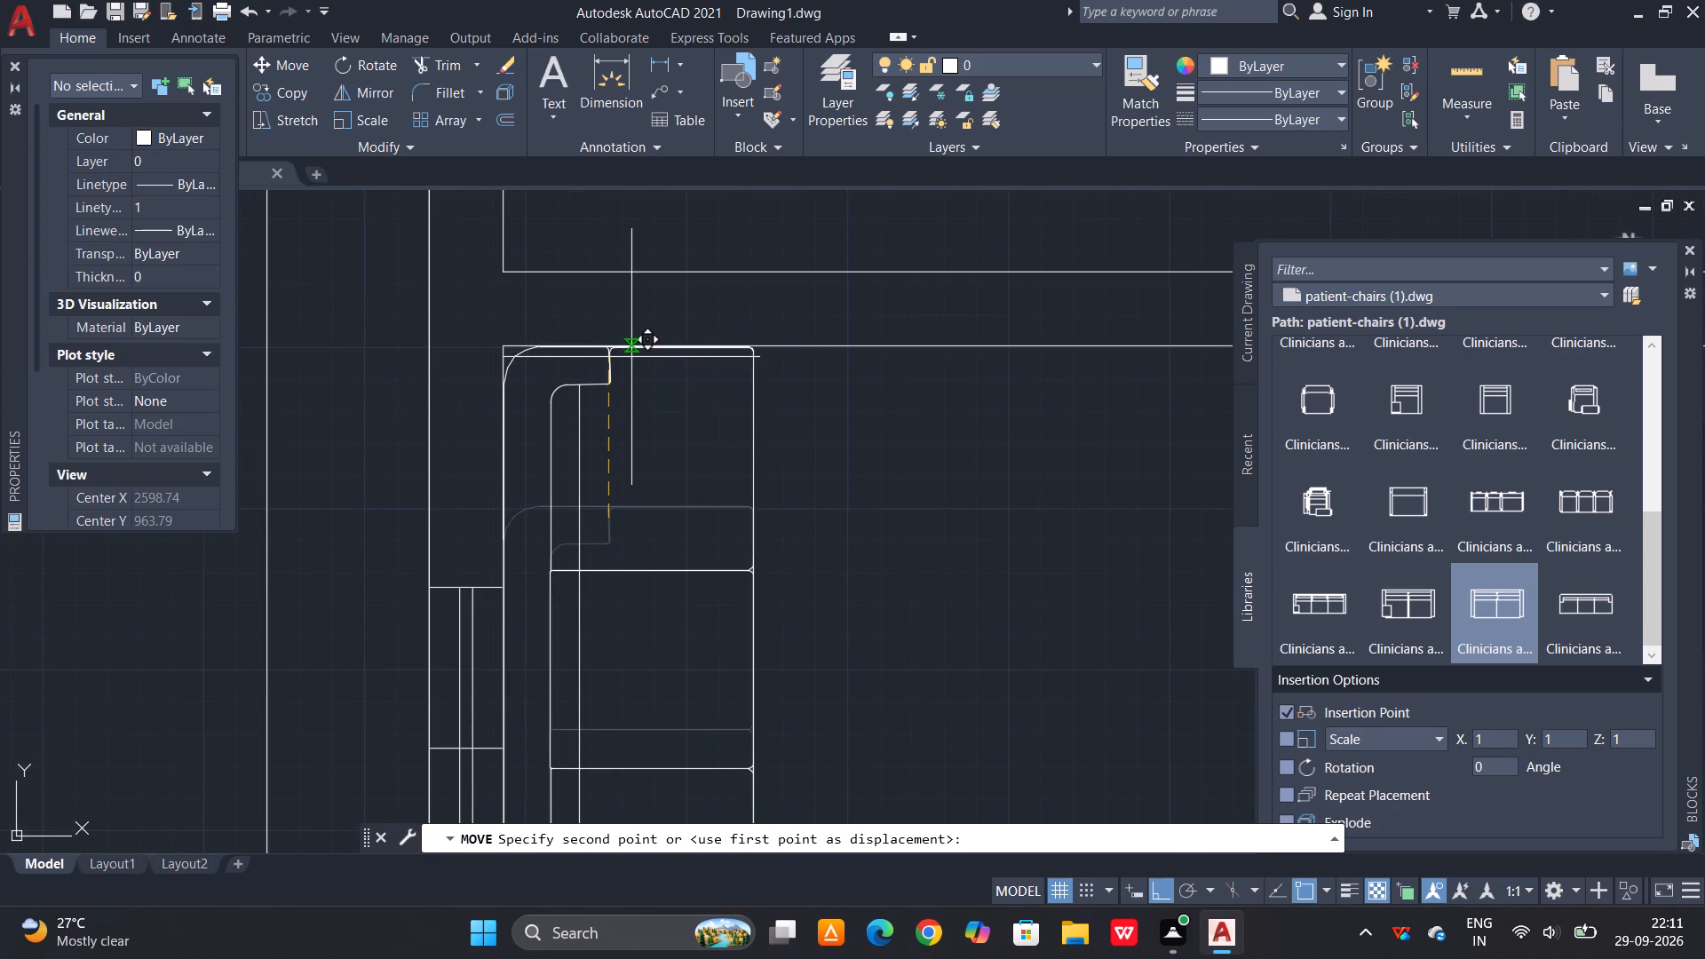
click(631, 357)
Move the sofa left so its back lies flush against the inner face of the left wall.
drag(615, 408, 606, 427)
click(567, 472)
key(m)
key(space)
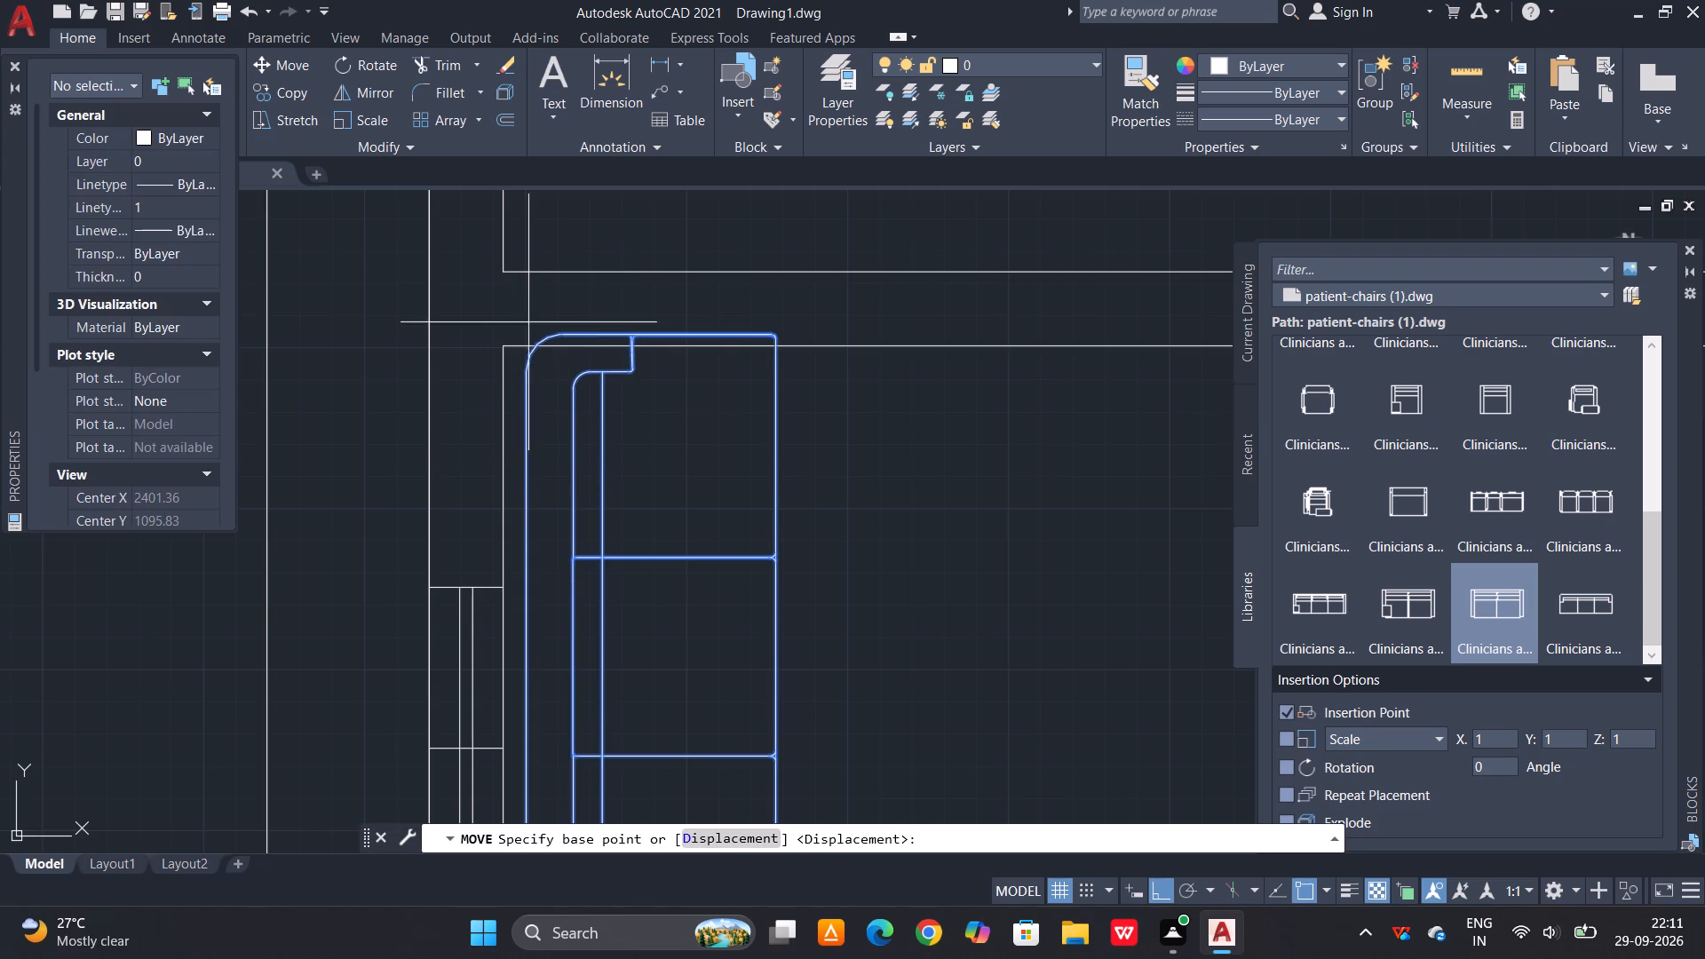
click(522, 367)
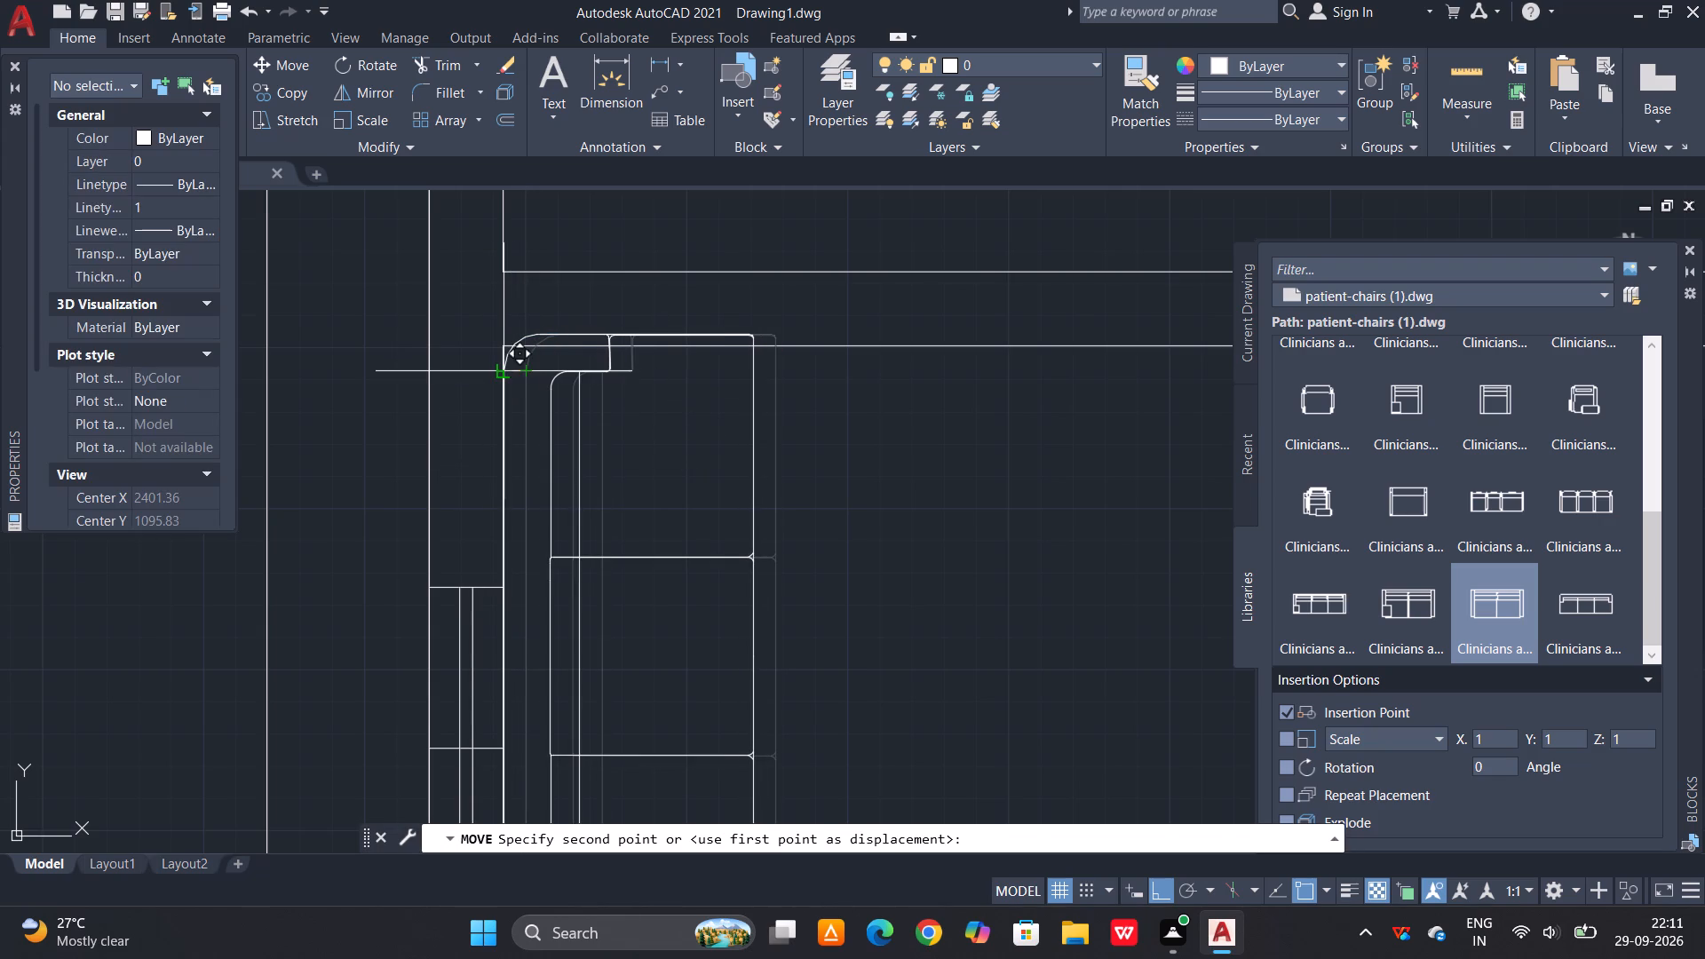
click(502, 376)
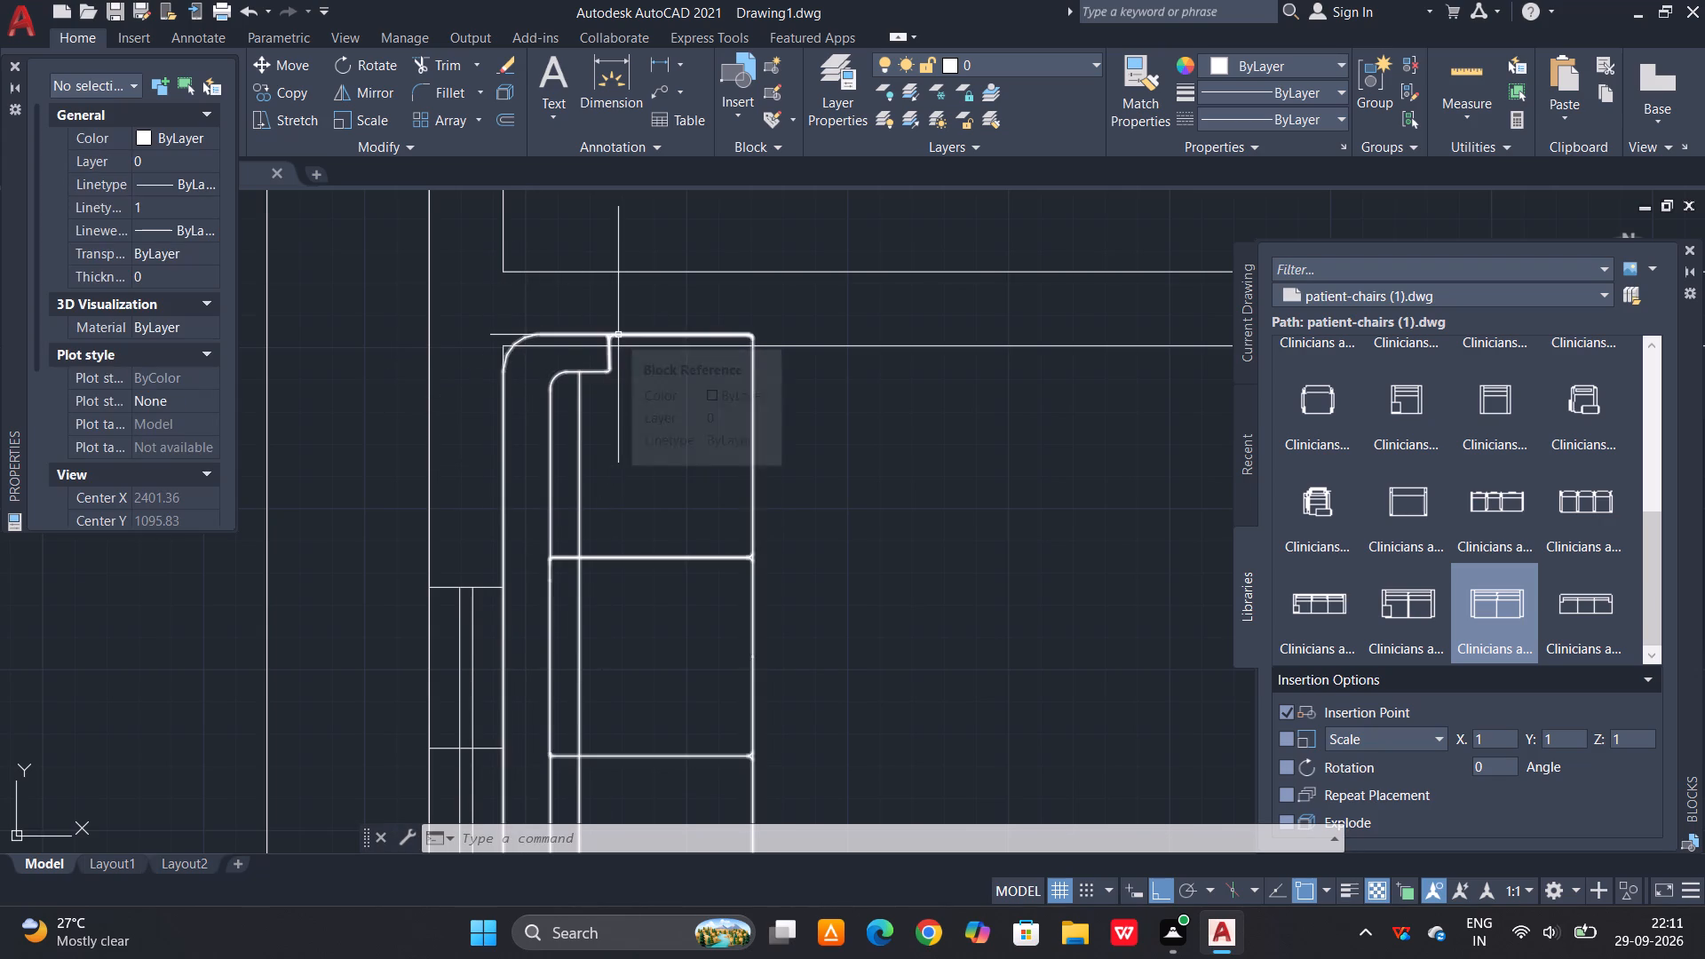
Move the sofa slightly down so its upper armrest edge sits against the inner face of the room's top wall.
key(Escape)
click(620, 328)
click(610, 339)
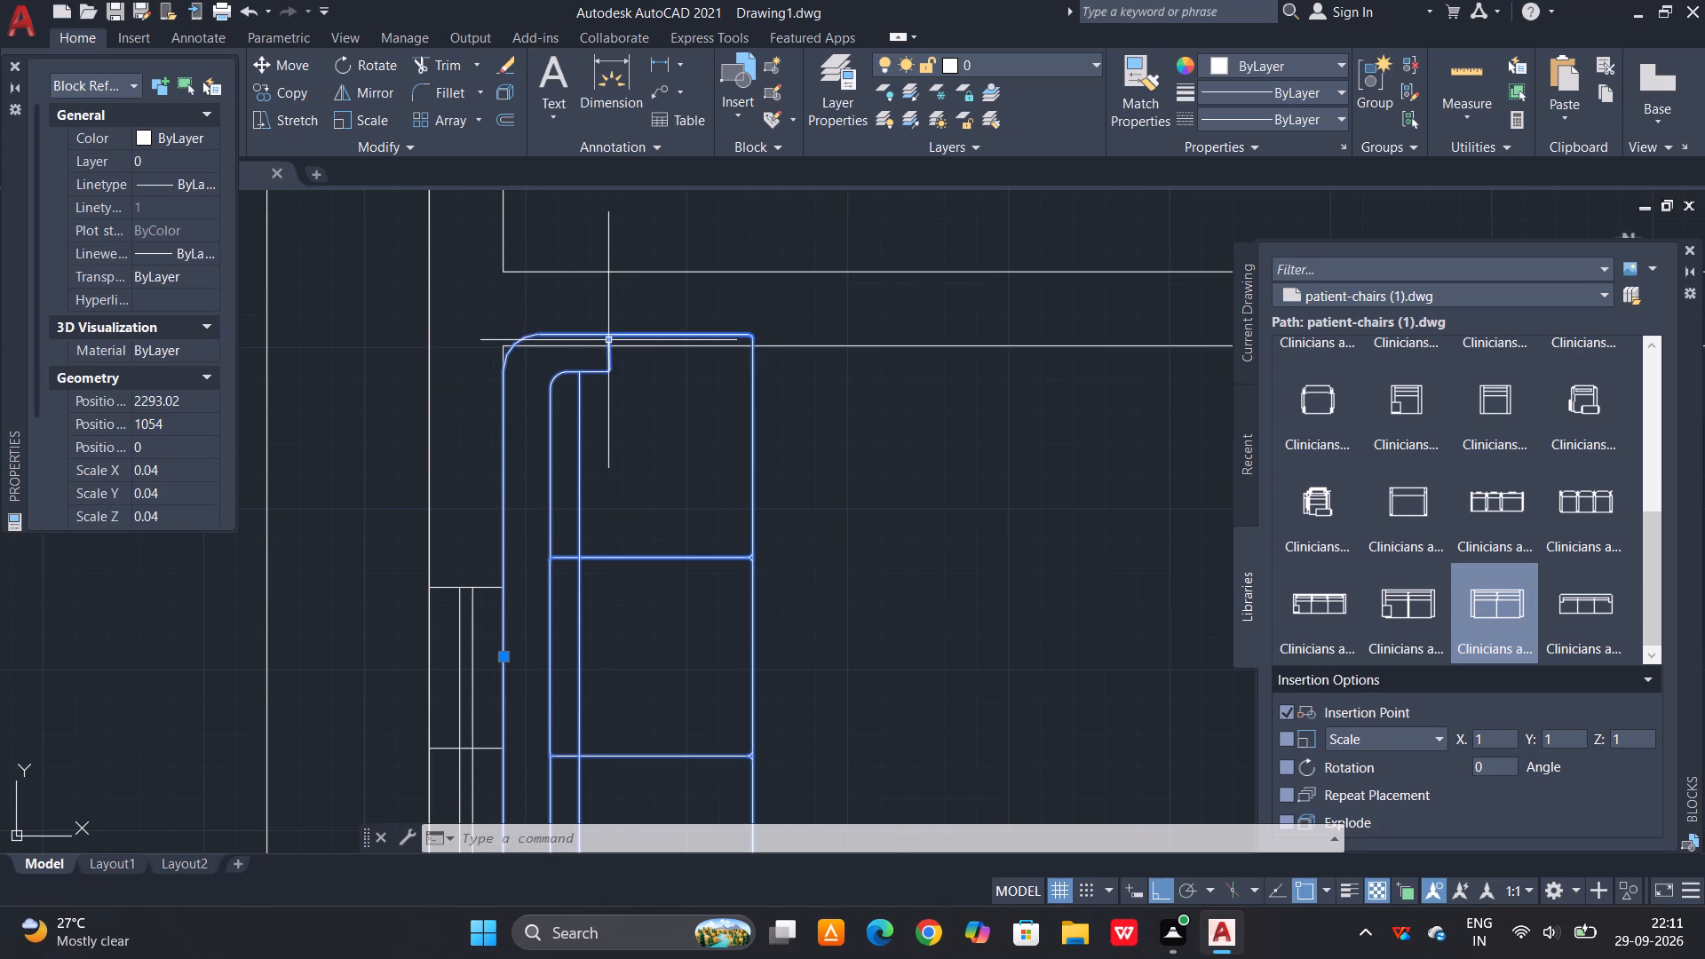
key(m)
key(space)
click(610, 334)
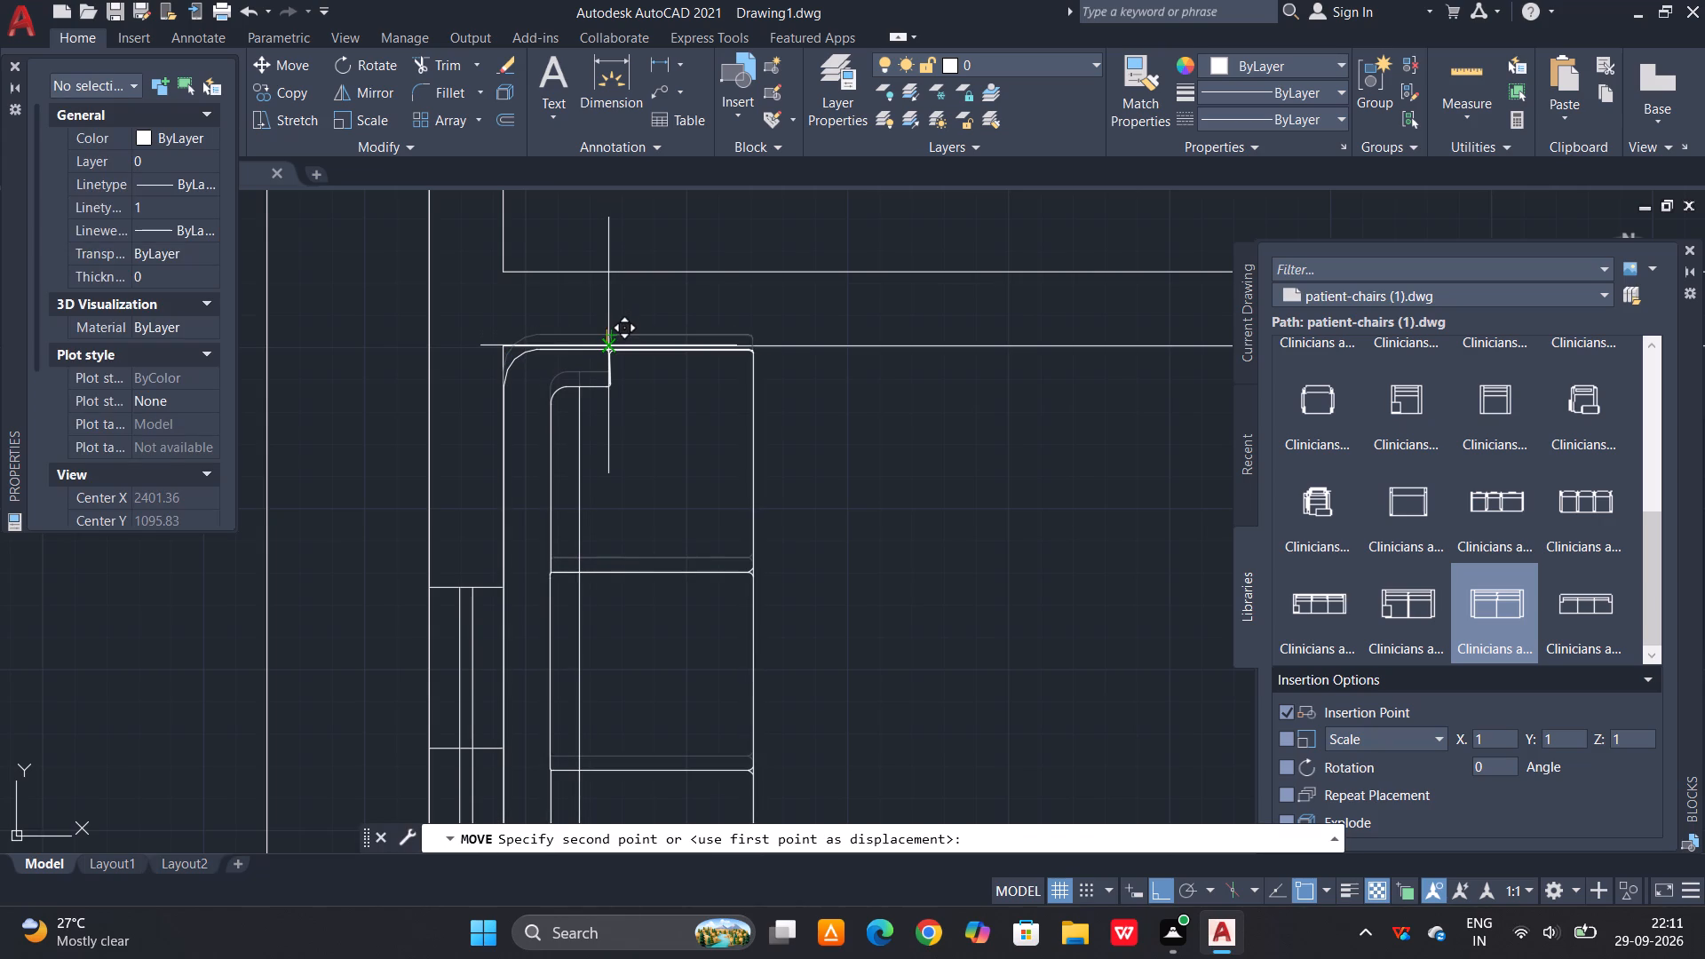
click(605, 348)
Match the properties of the green toilet in the bathroom below onto the three-seat sofa.
scroll(648, 301, down, 2)
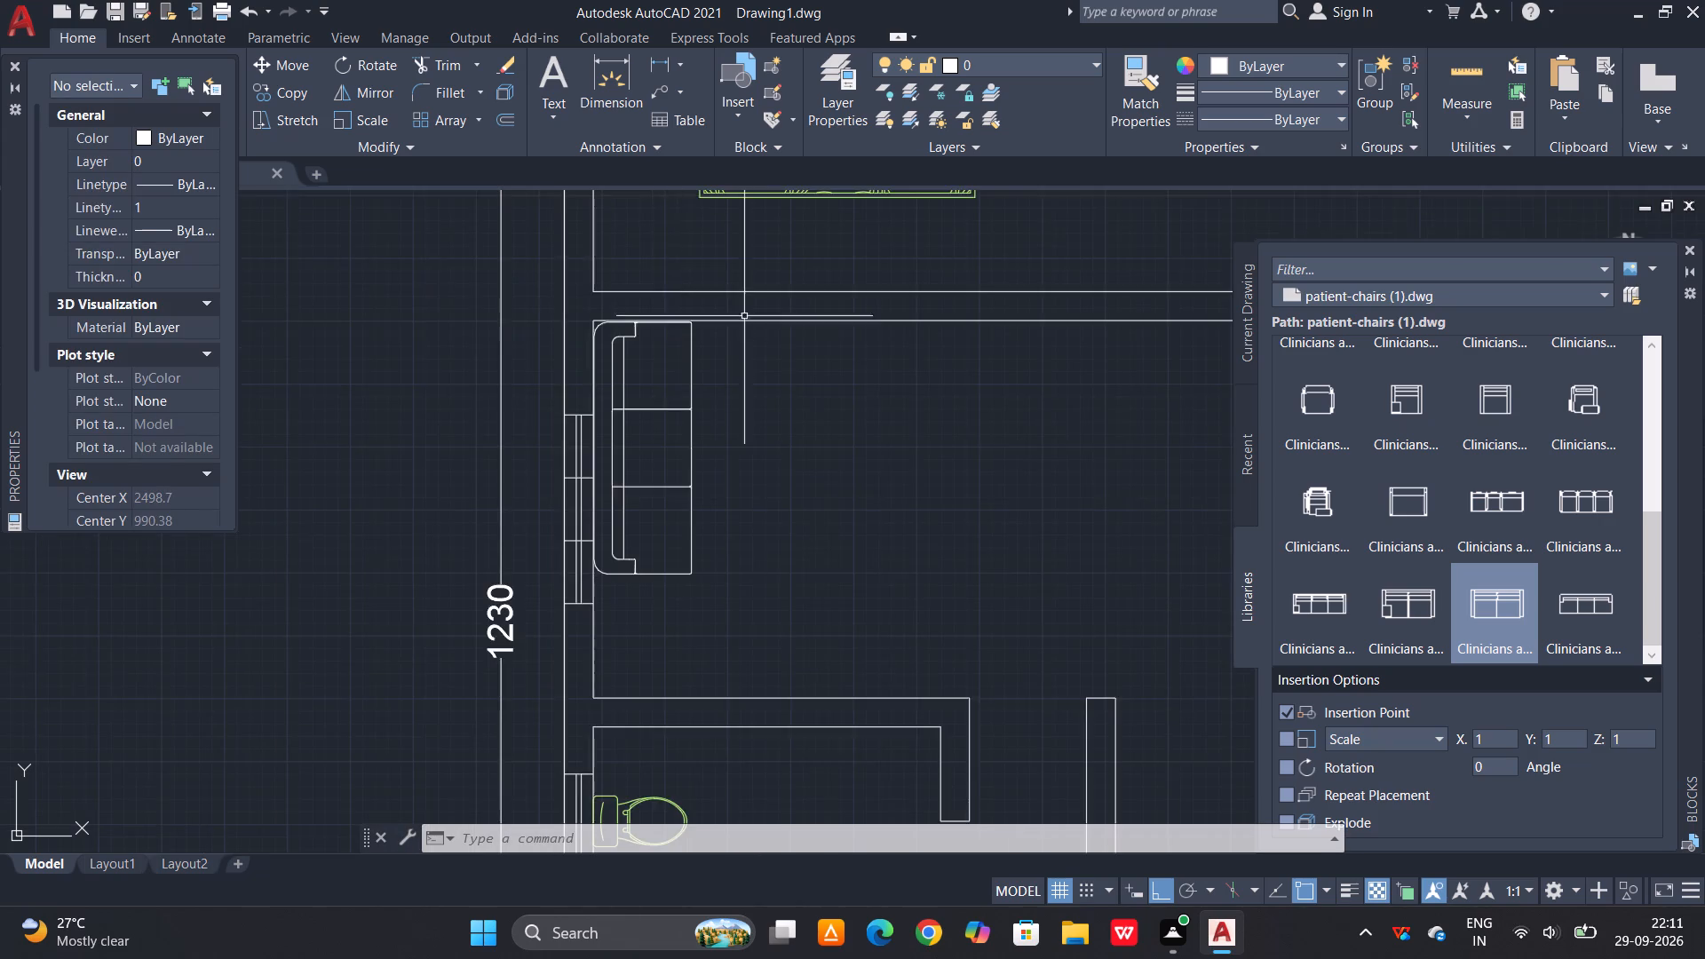
scroll(745, 321, down, 1)
scroll(728, 536, up, 2)
middle_drag(772, 493, 708, 568)
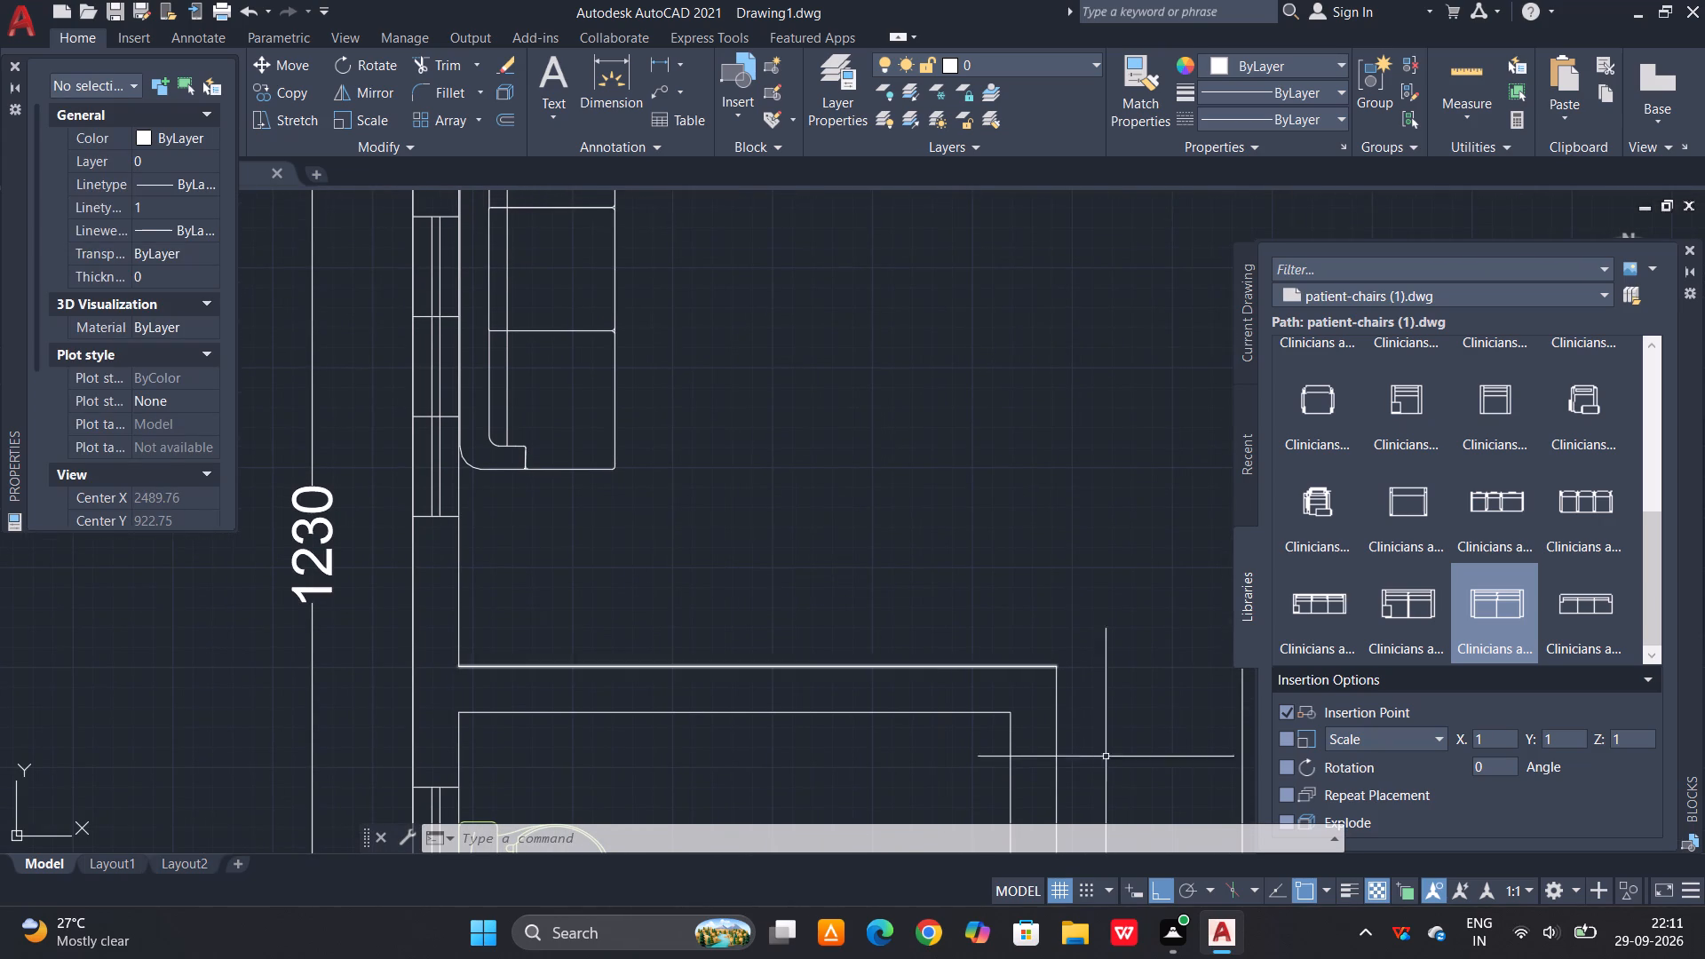
scroll(827, 581, down, 2)
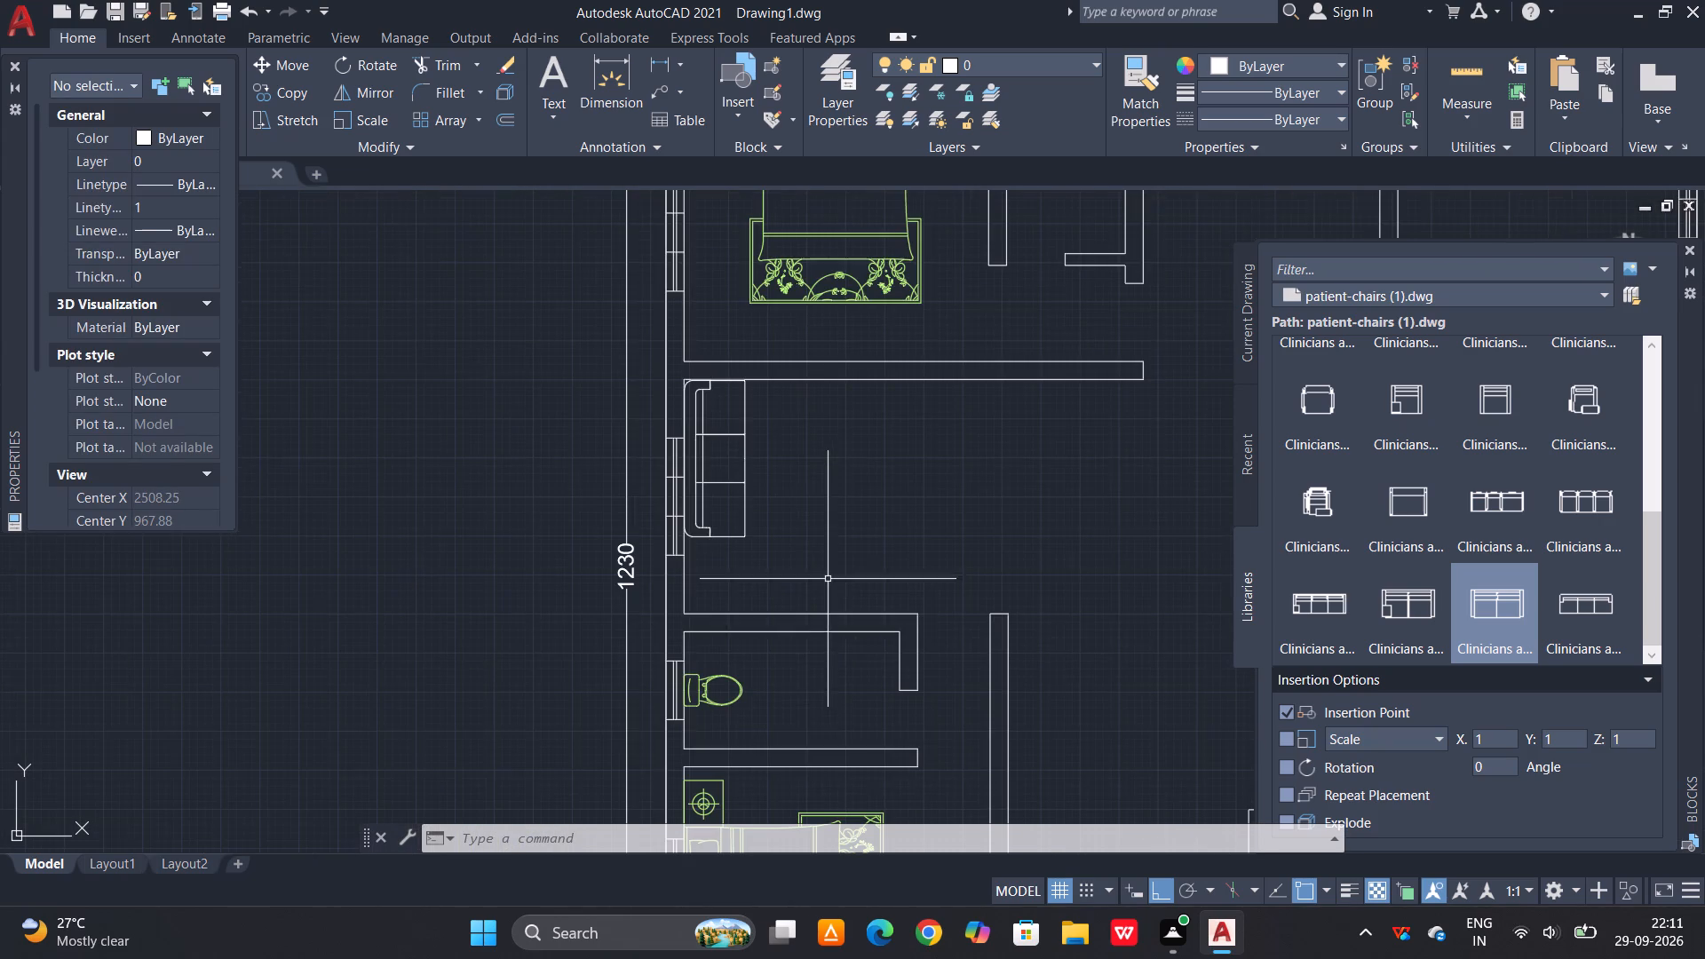
text(MA)
key(space)
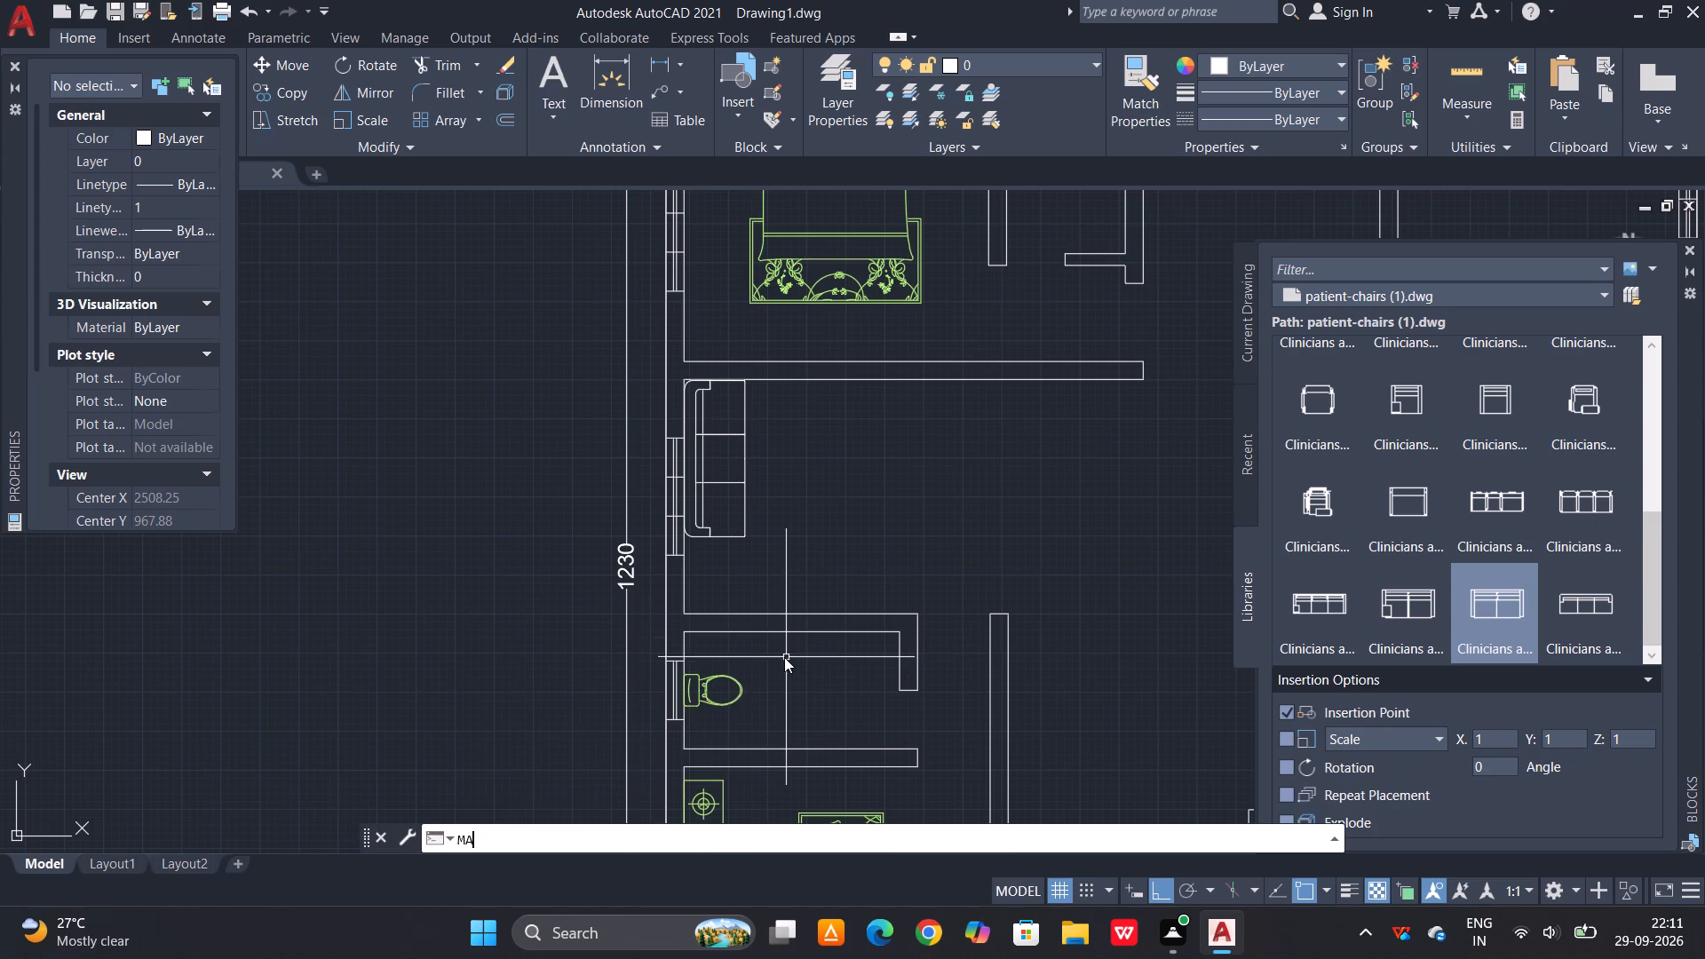
click(729, 693)
click(728, 672)
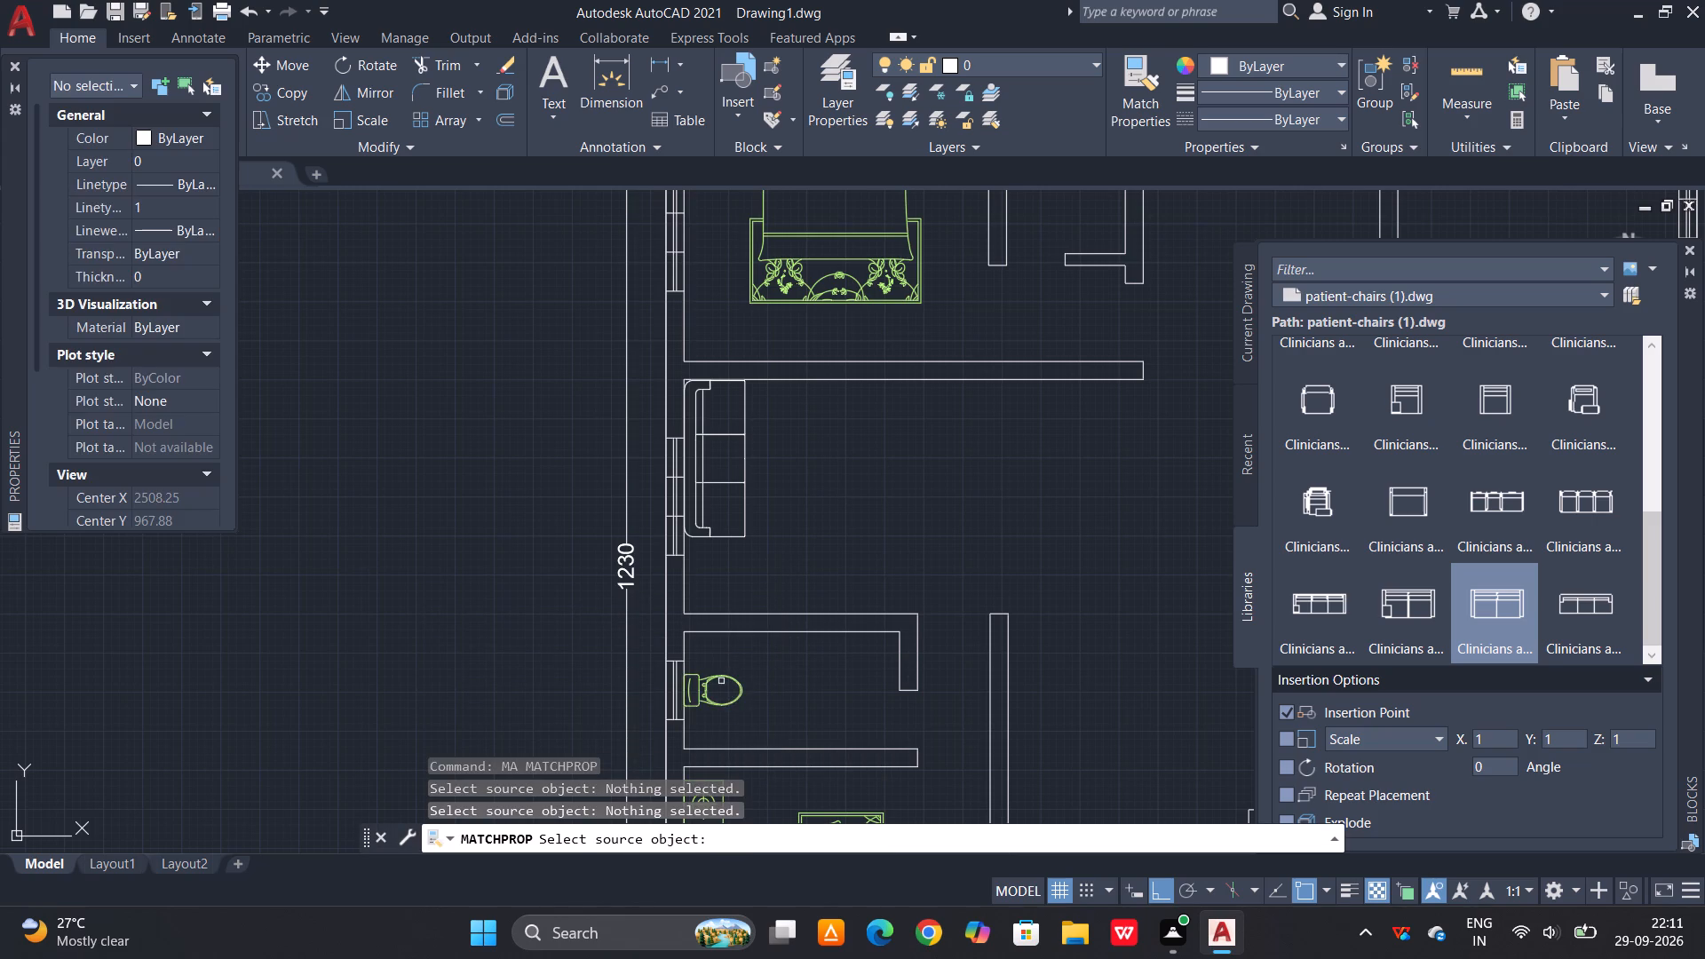
click(720, 676)
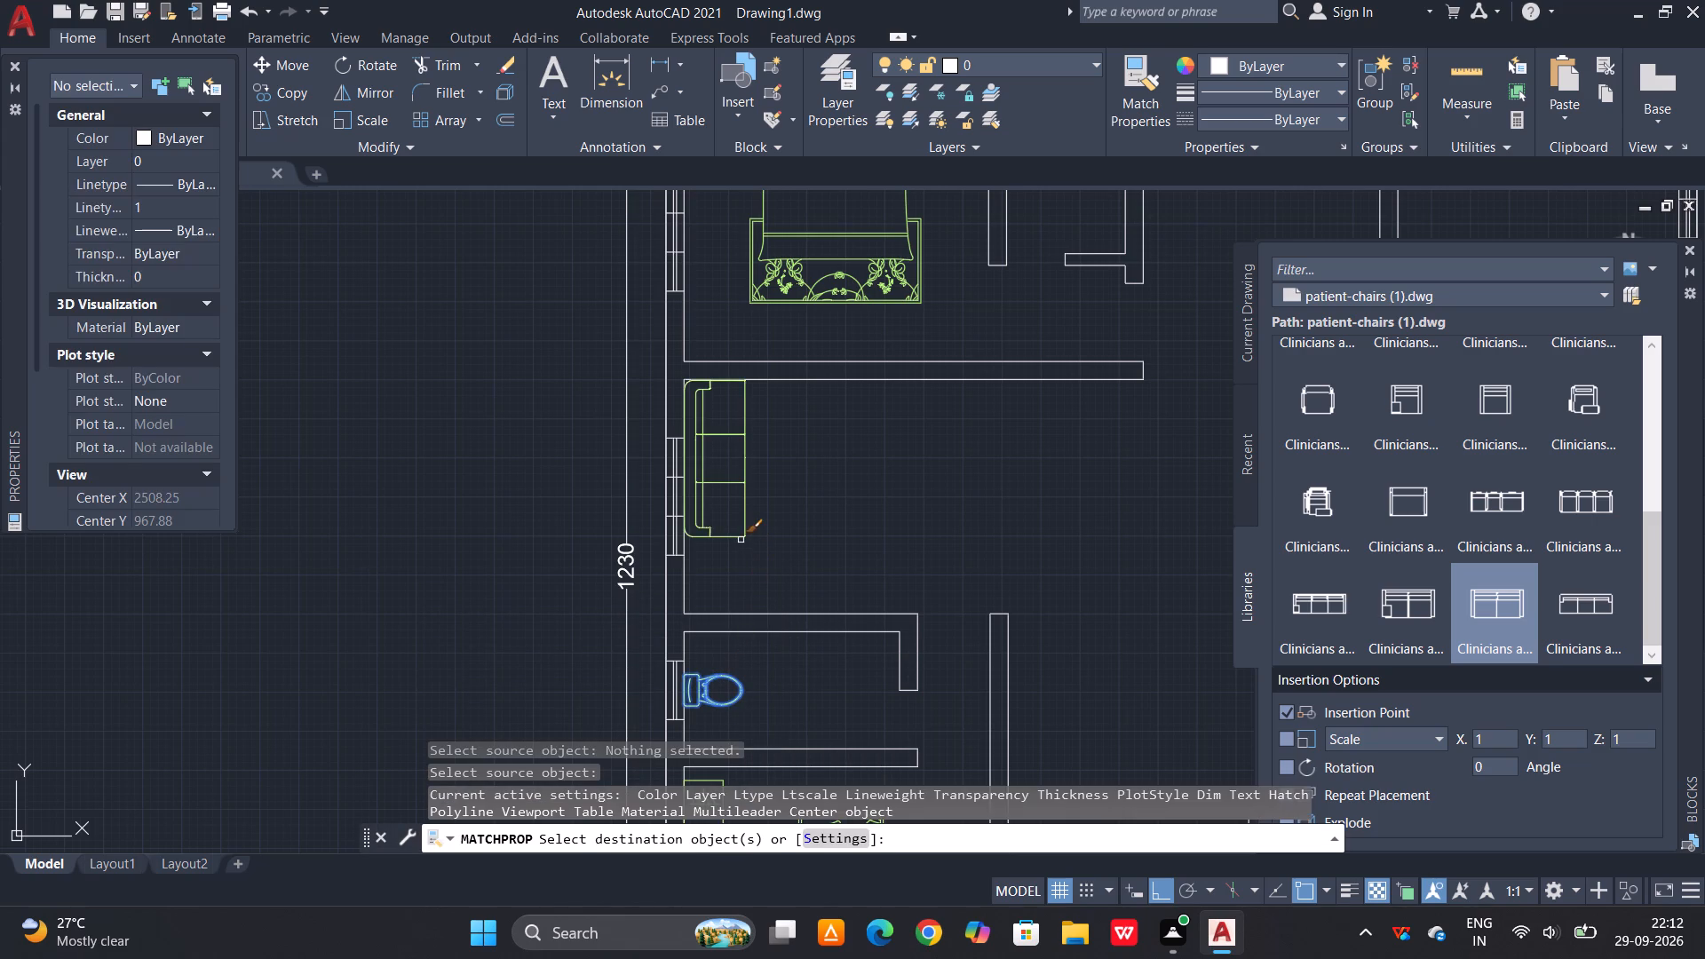
click(741, 540)
key(Escape)
Insert the two-seat sofa block with rounded back corners from the patient-chairs (1).dwg library into the drawing.
middle_drag(1073, 538, 1037, 544)
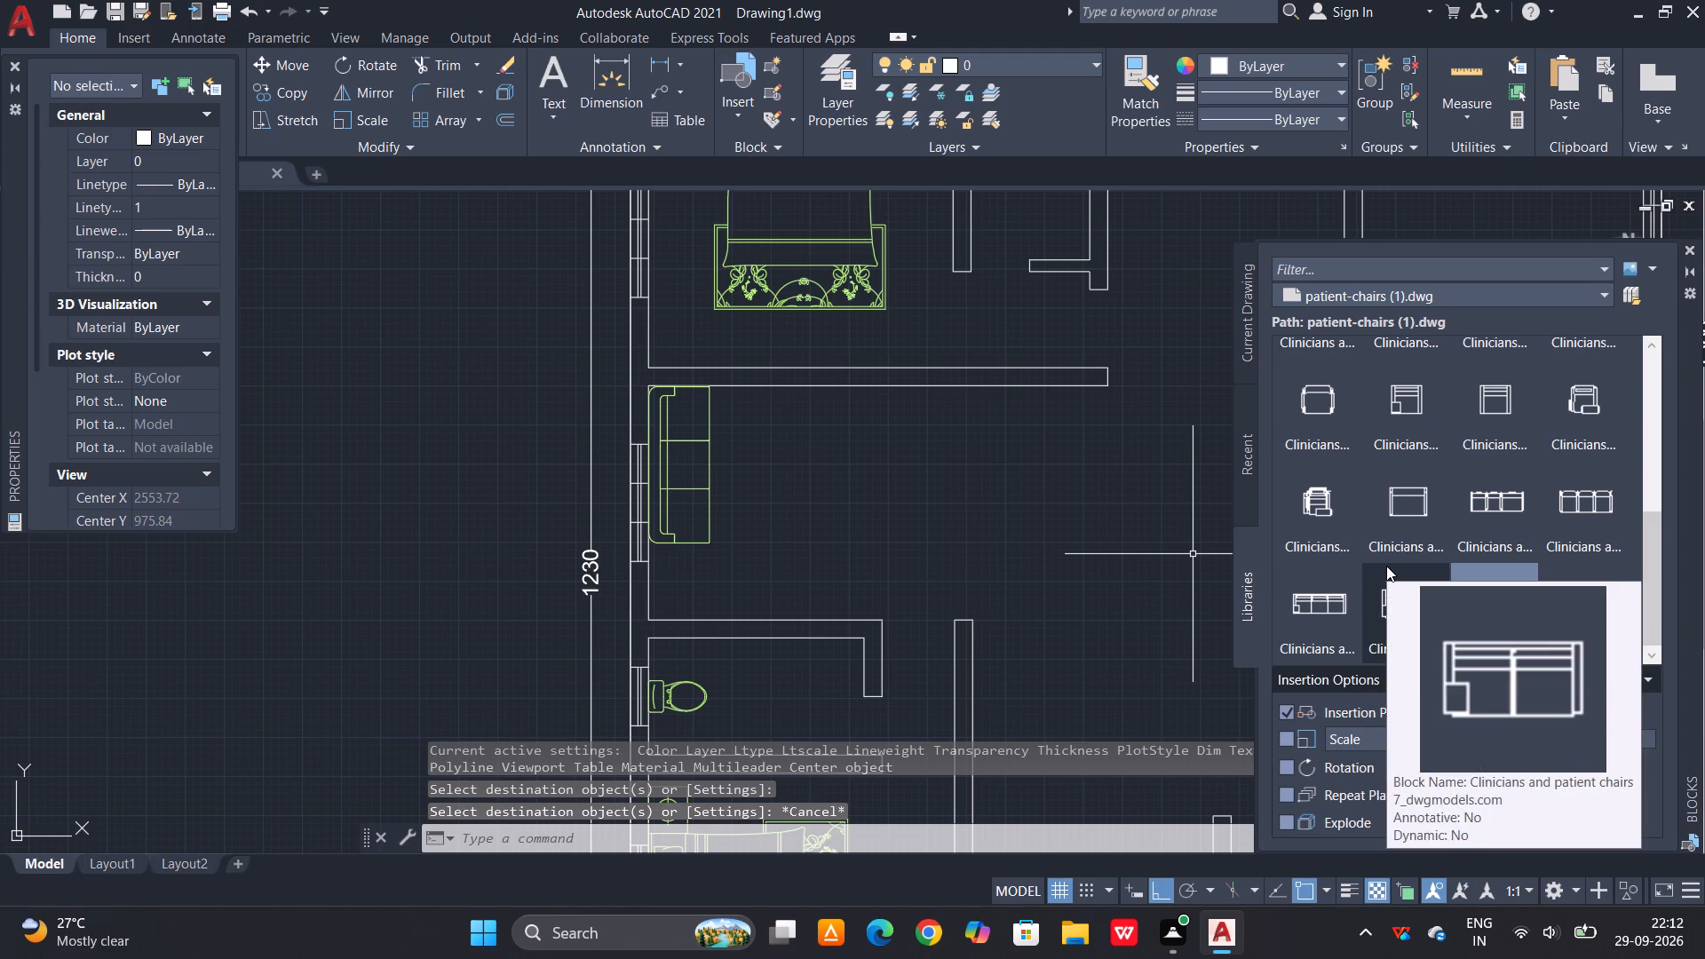
scroll(1471, 420, down, 2)
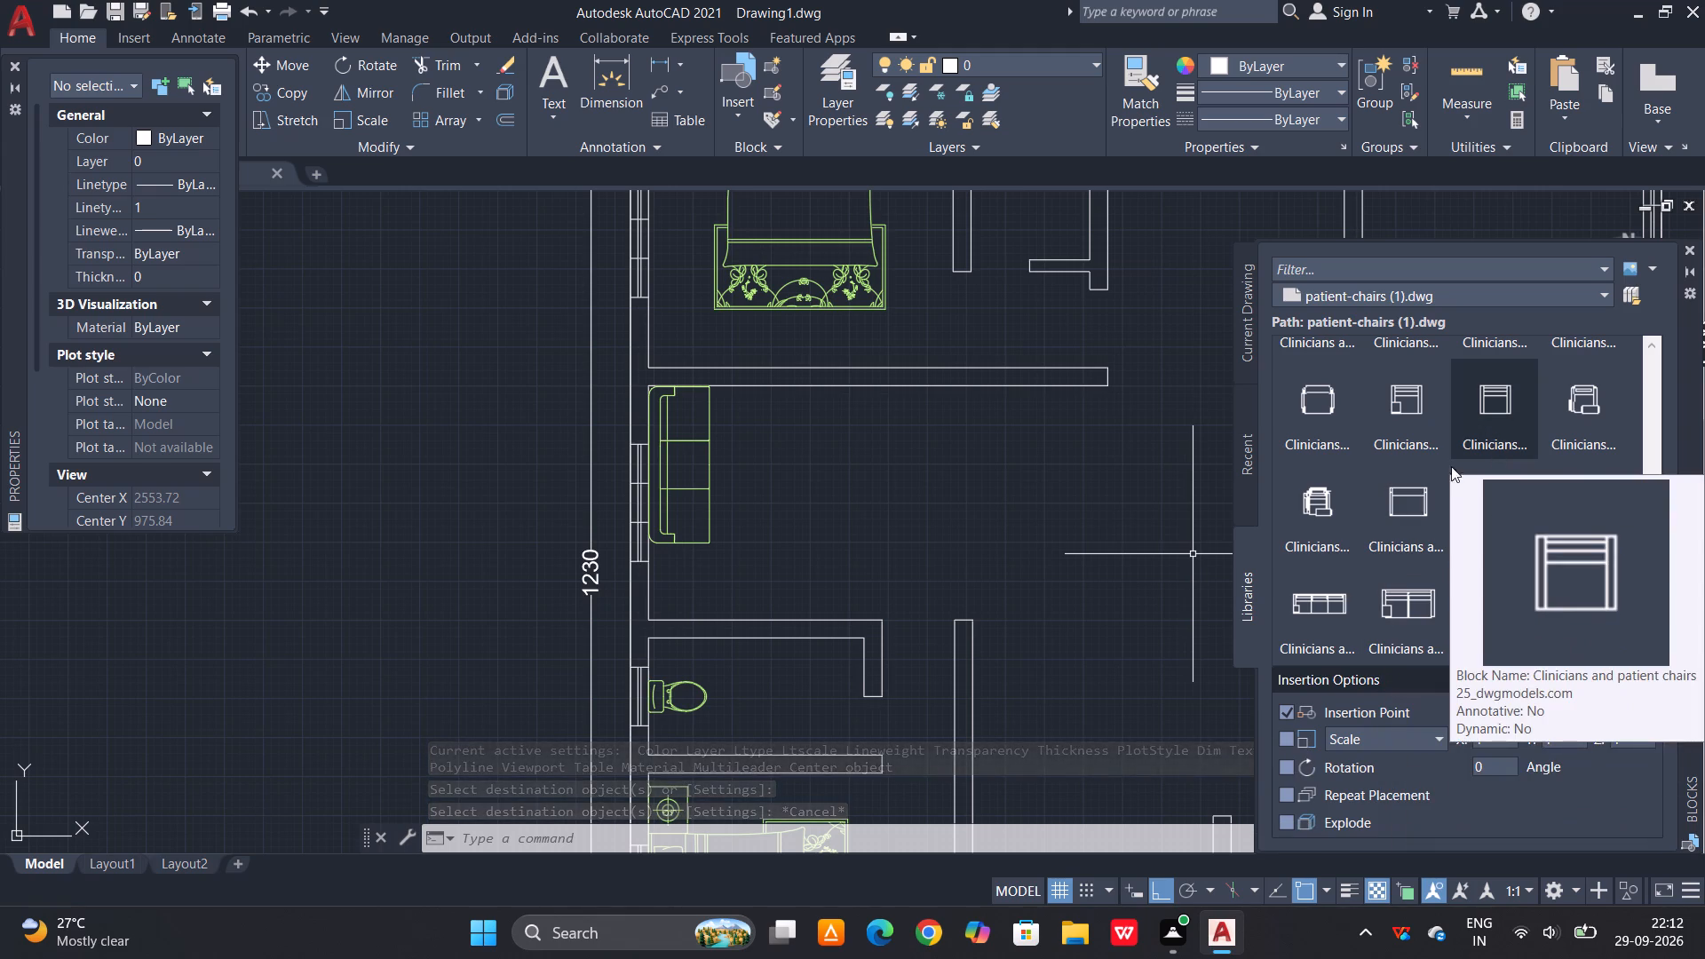
scroll(1438, 489, down, 1)
scroll(1501, 472, up, 2)
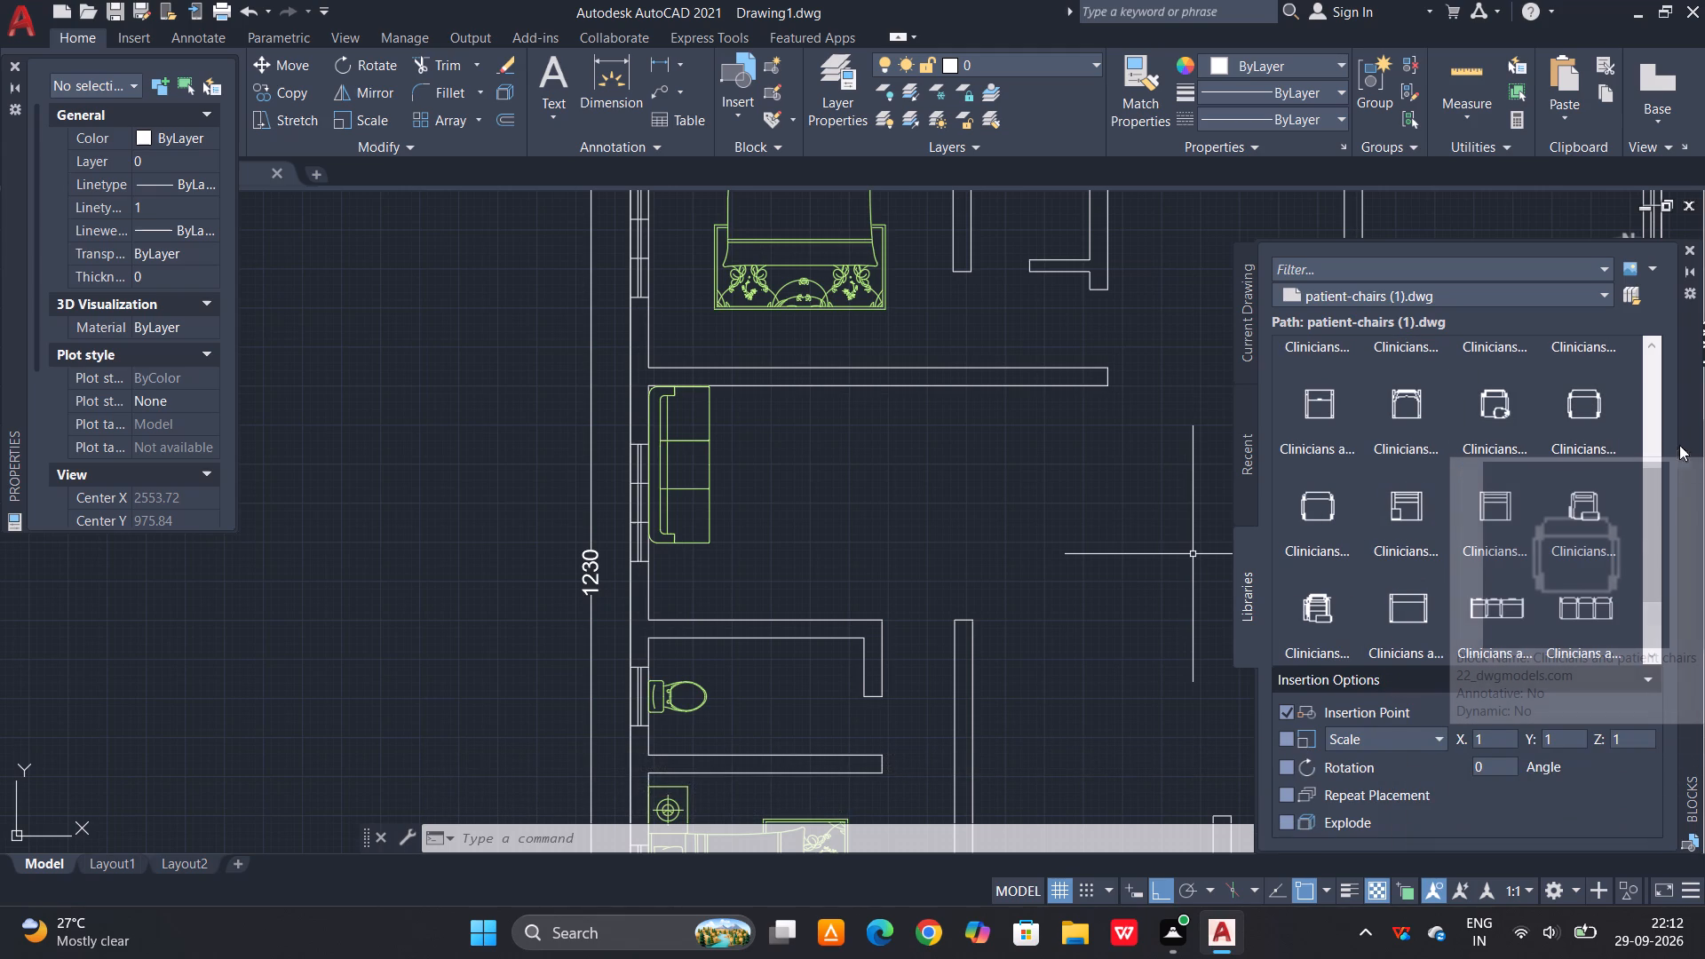
scroll(1672, 412, down, 1)
scroll(1661, 408, up, 2)
scroll(1653, 415, down, 1)
scroll(1649, 418, up, 3)
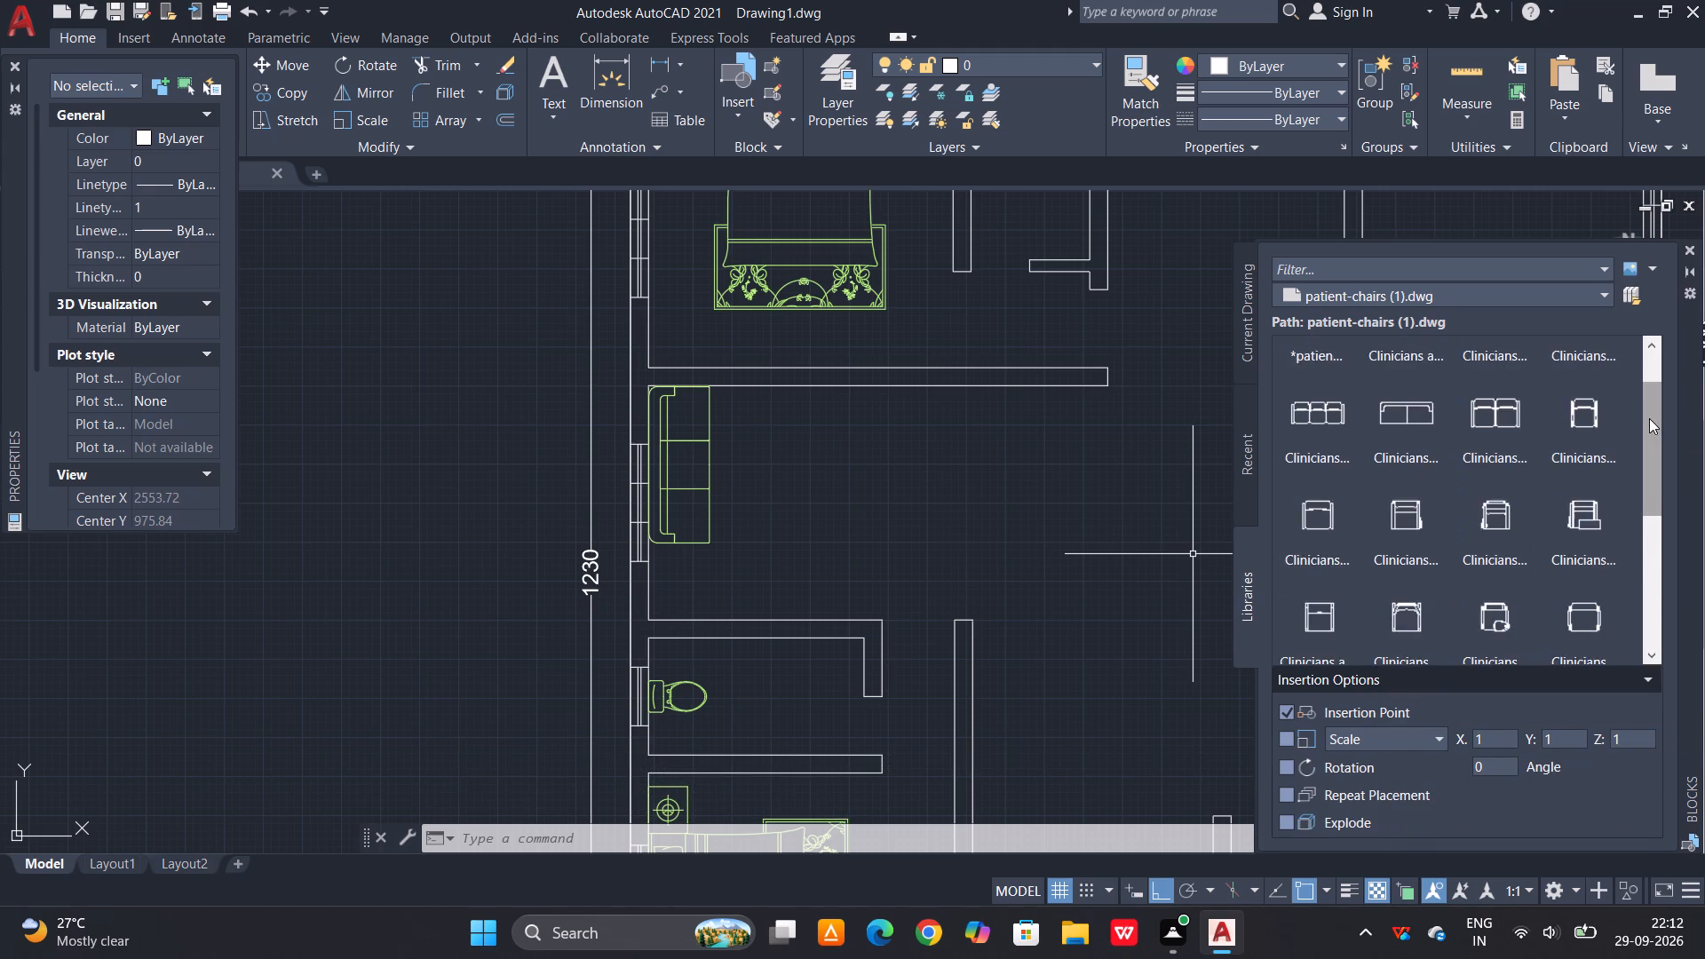
scroll(1648, 418, up, 1)
drag(1420, 471, 1082, 474)
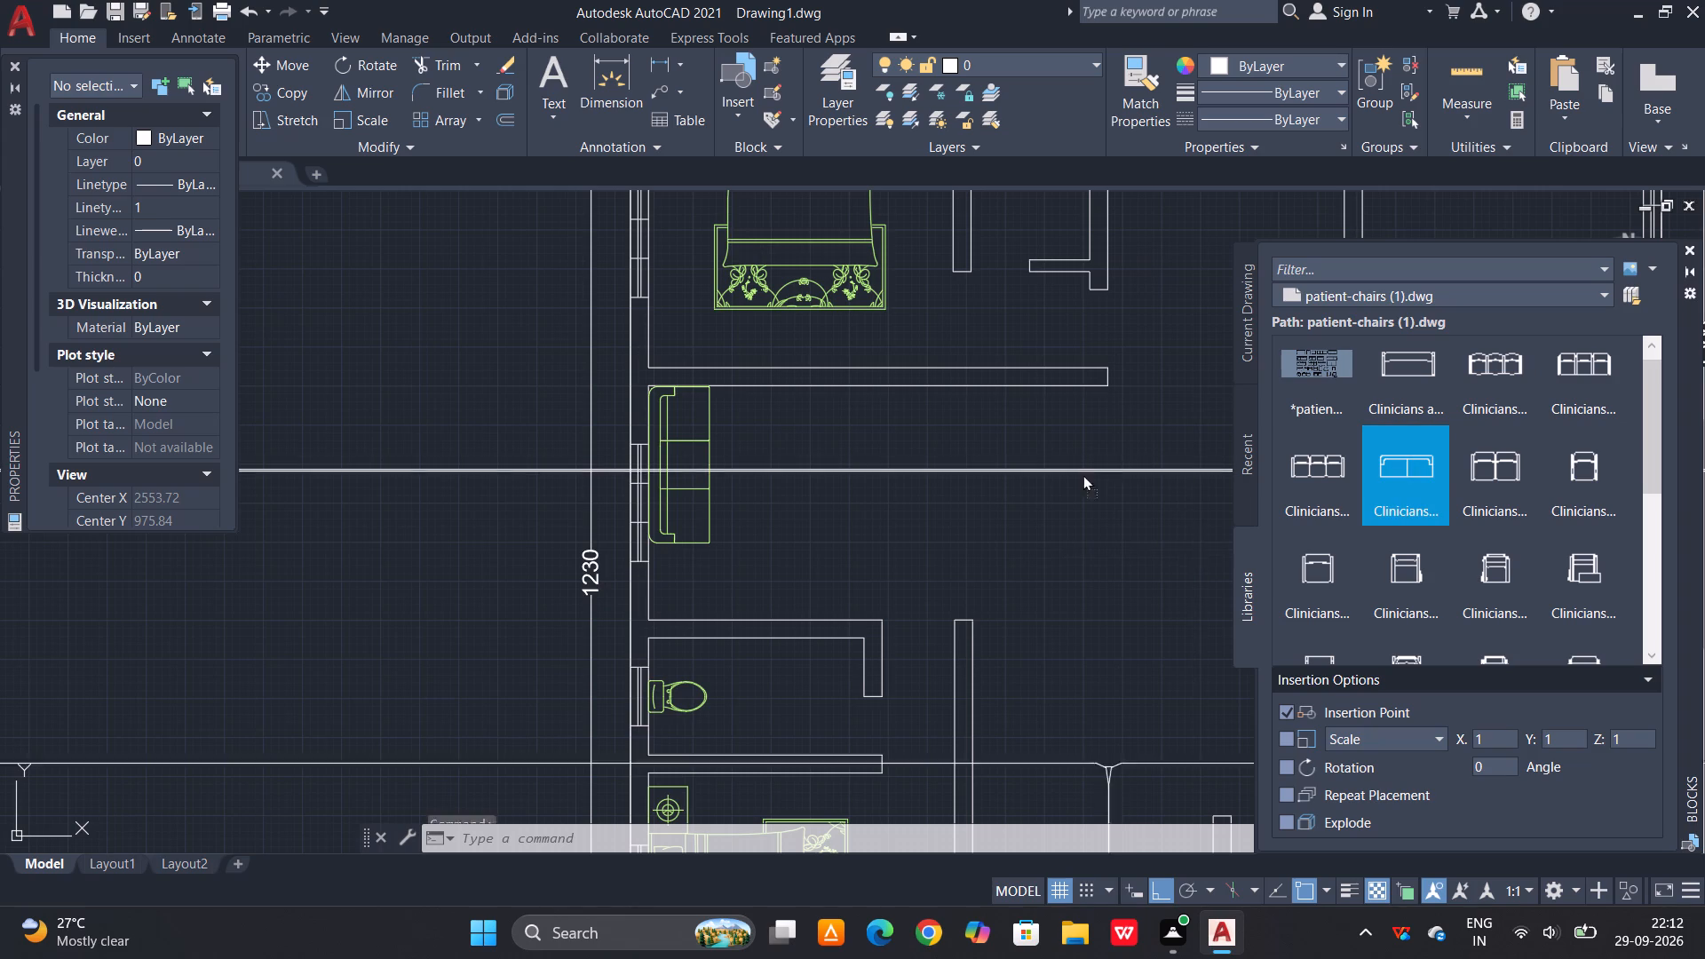
drag(1082, 474, 1073, 477)
Scale the oversized two-seat sofa down to a block scale of about 0.09, using a base point near its back corner.
scroll(1052, 456, down, 4)
scroll(929, 493, down, 3)
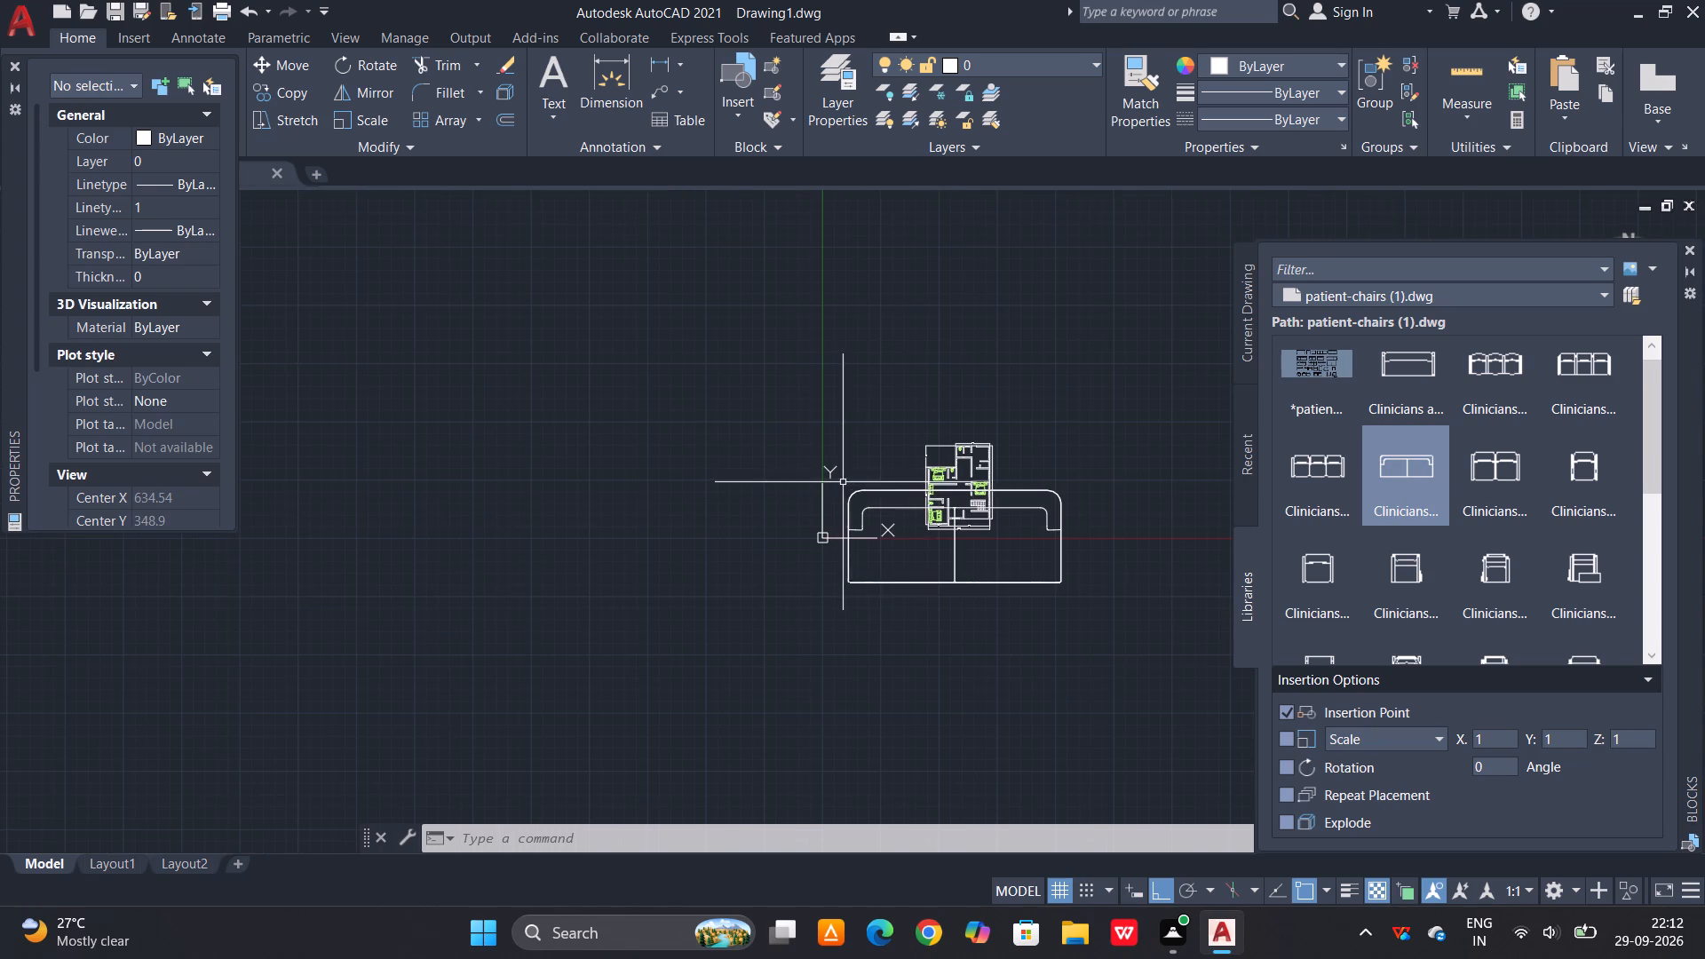
click(853, 494)
text(SC)
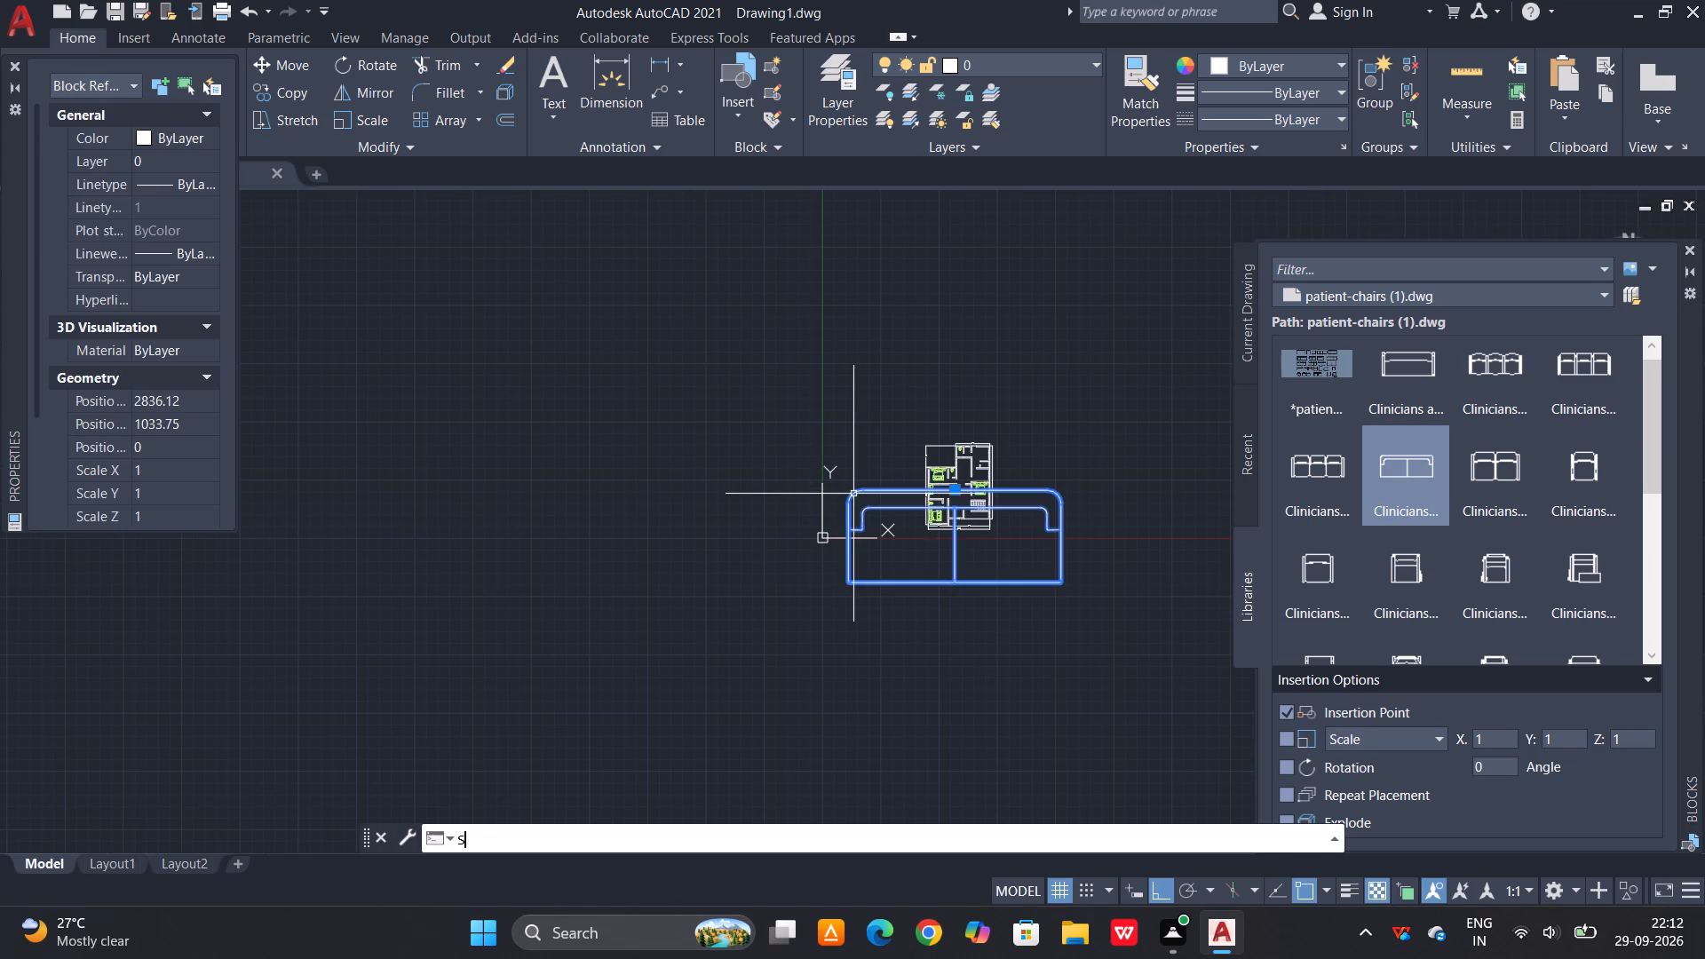
key(space)
click(856, 485)
scroll(846, 501, up, 3)
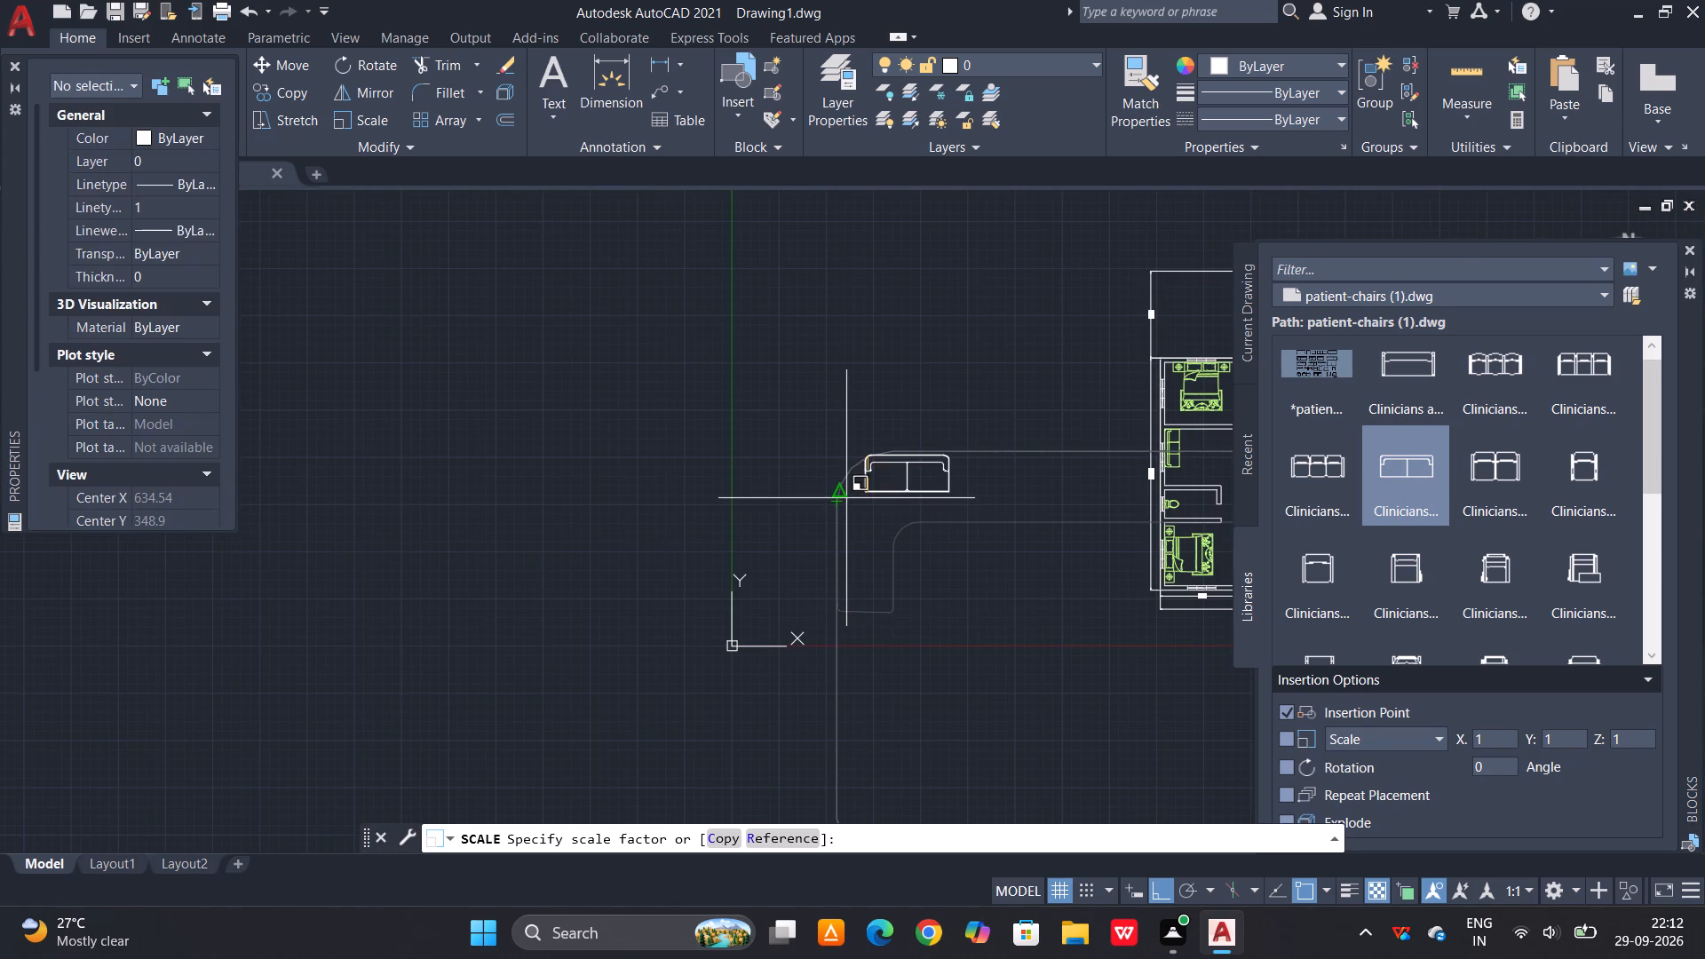
click(841, 481)
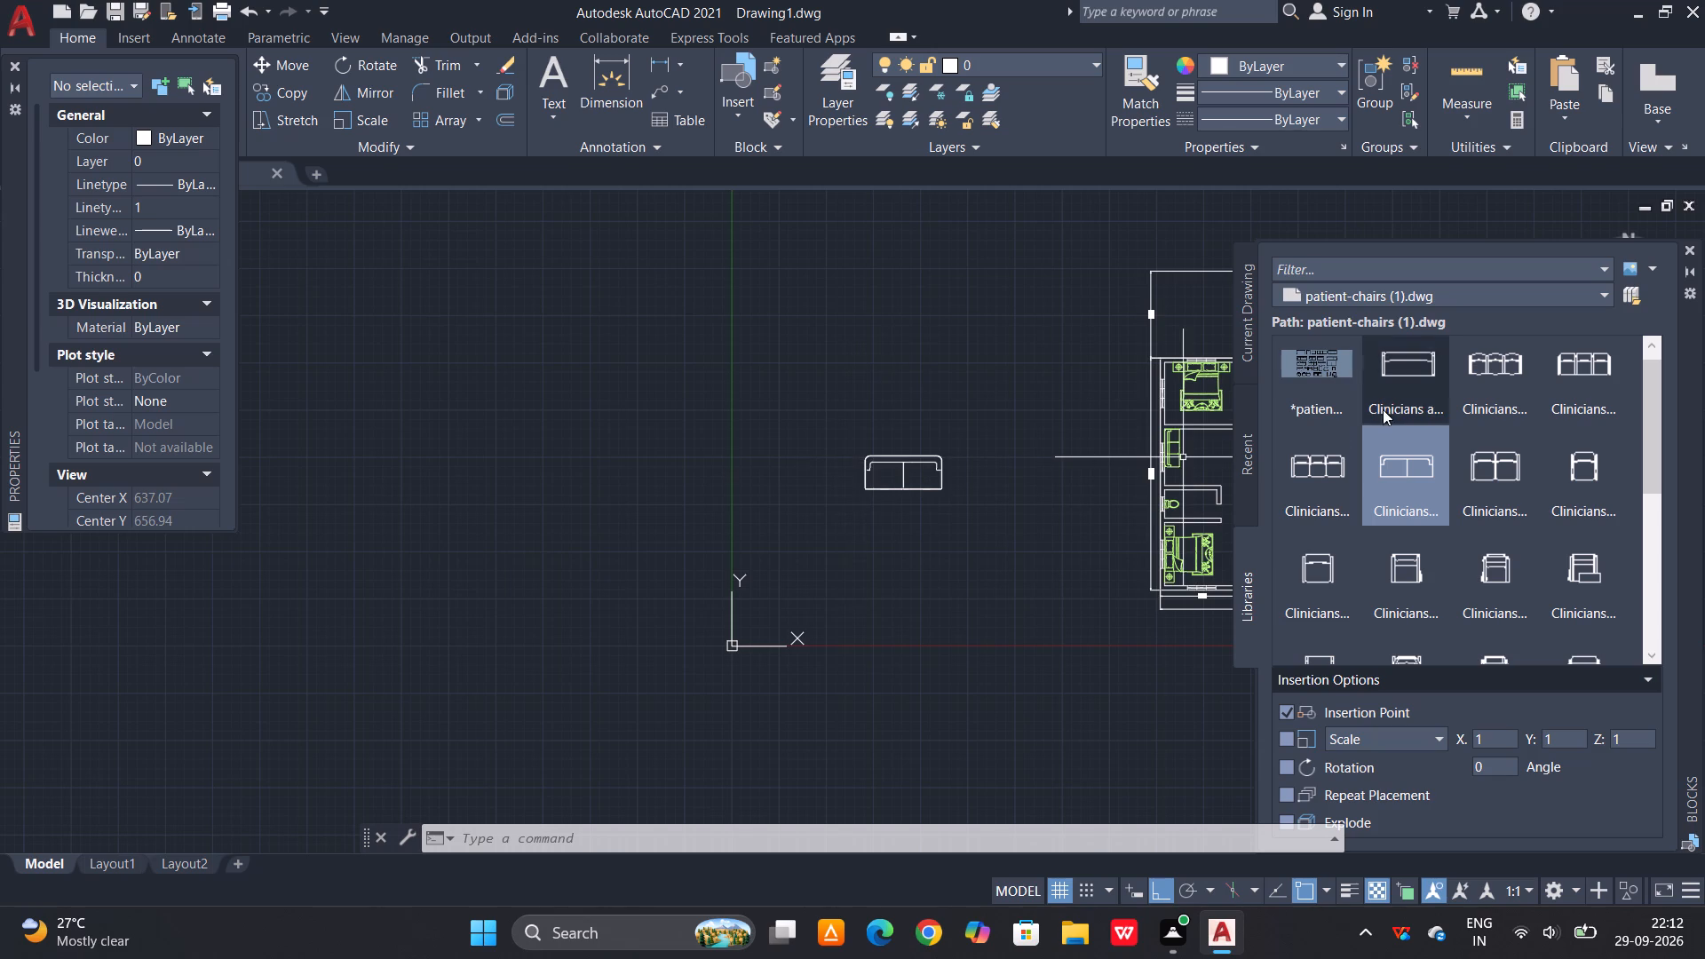
Scale the two-seat sofa down further to a block scale of about 0.04, using a base point near its back.
middle_drag(1133, 426, 742, 491)
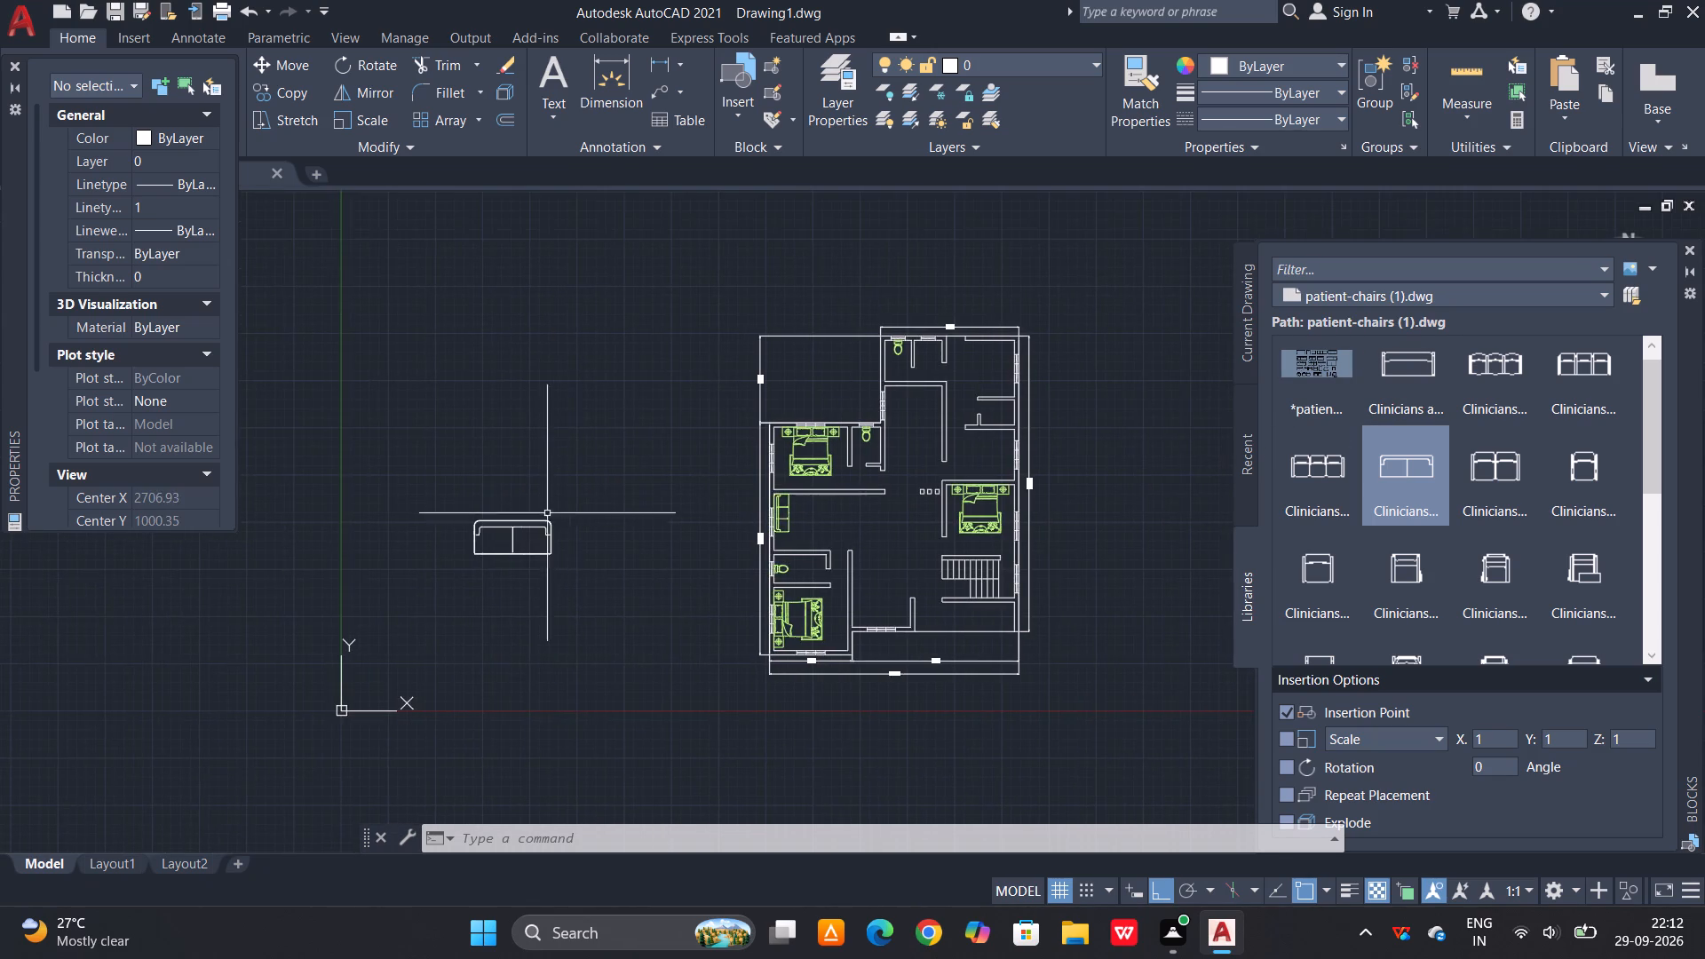
scroll(514, 527, up, 1)
drag(529, 512, 523, 521)
click(500, 550)
key(s)
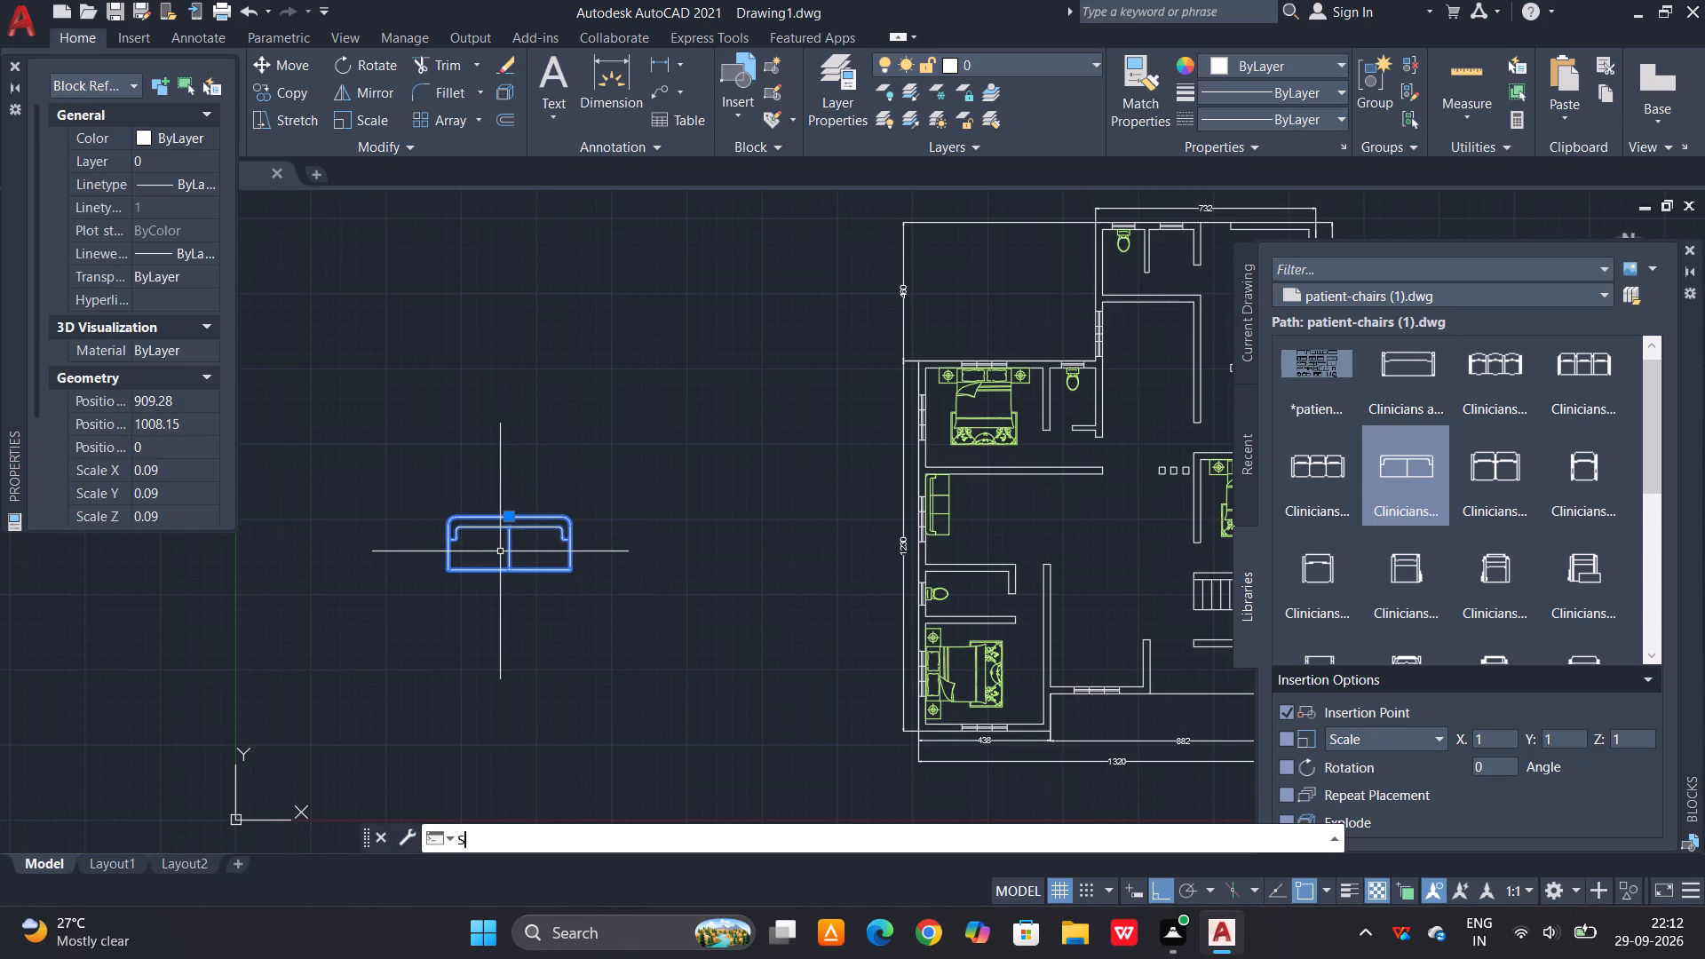
key(c)
key(space)
click(515, 503)
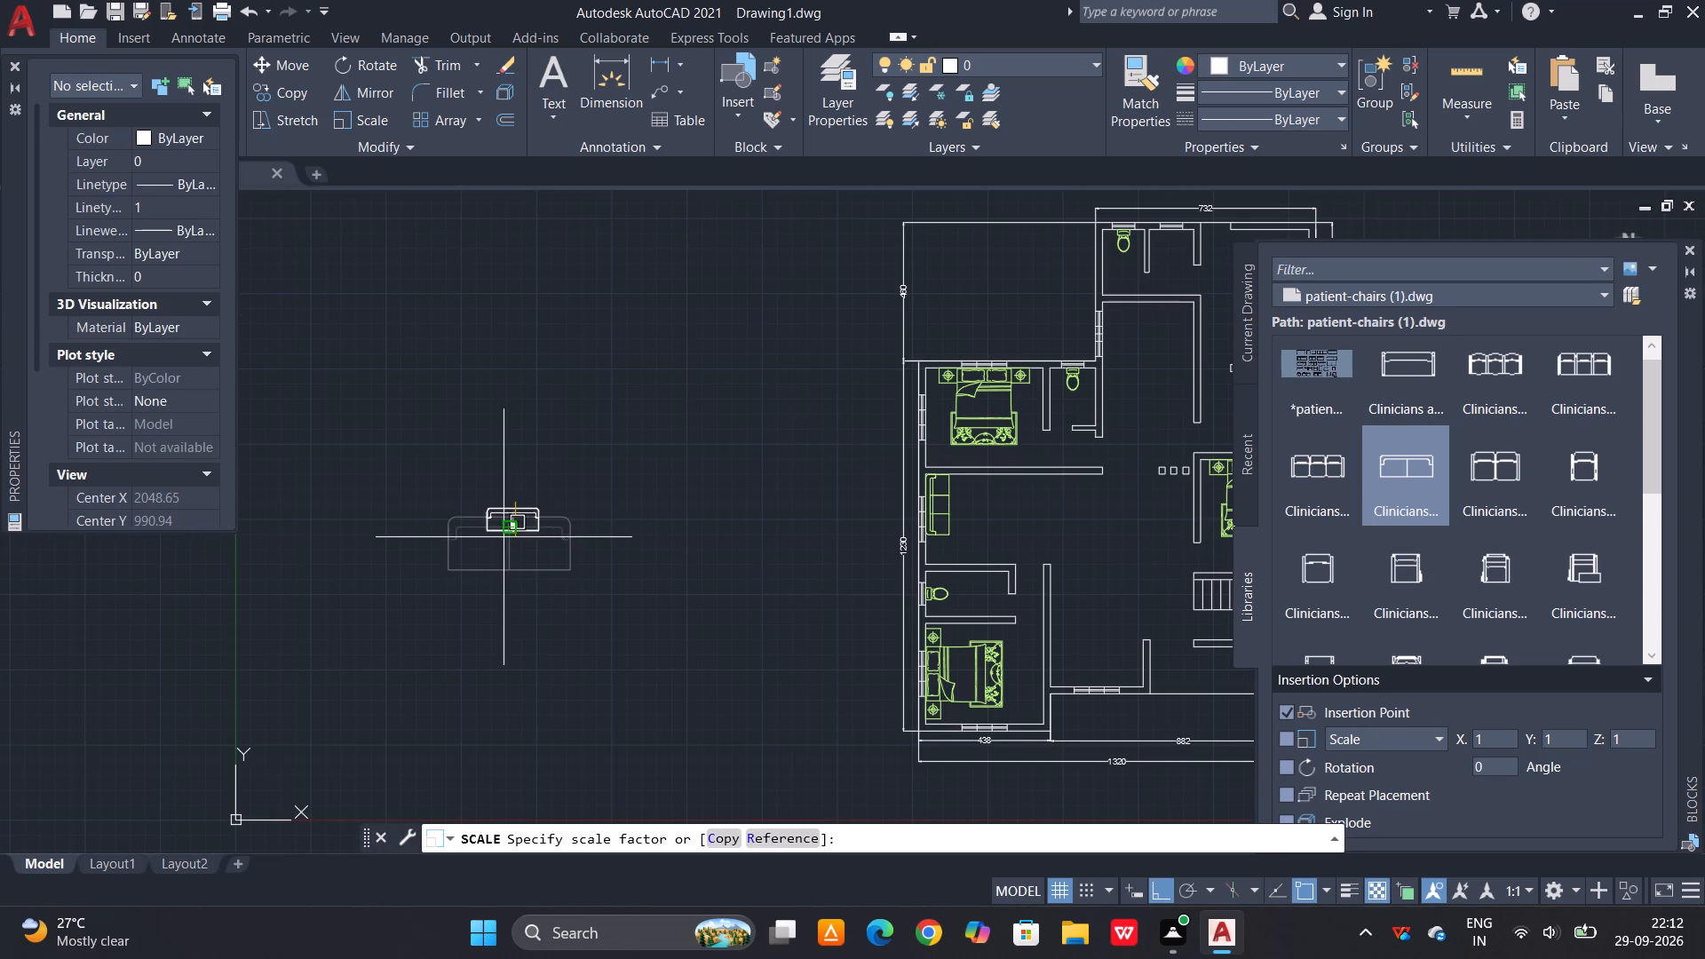
click(505, 535)
Rotate the two-seat sofa 180 degrees so its back faces down.
drag(551, 486, 542, 504)
click(483, 567)
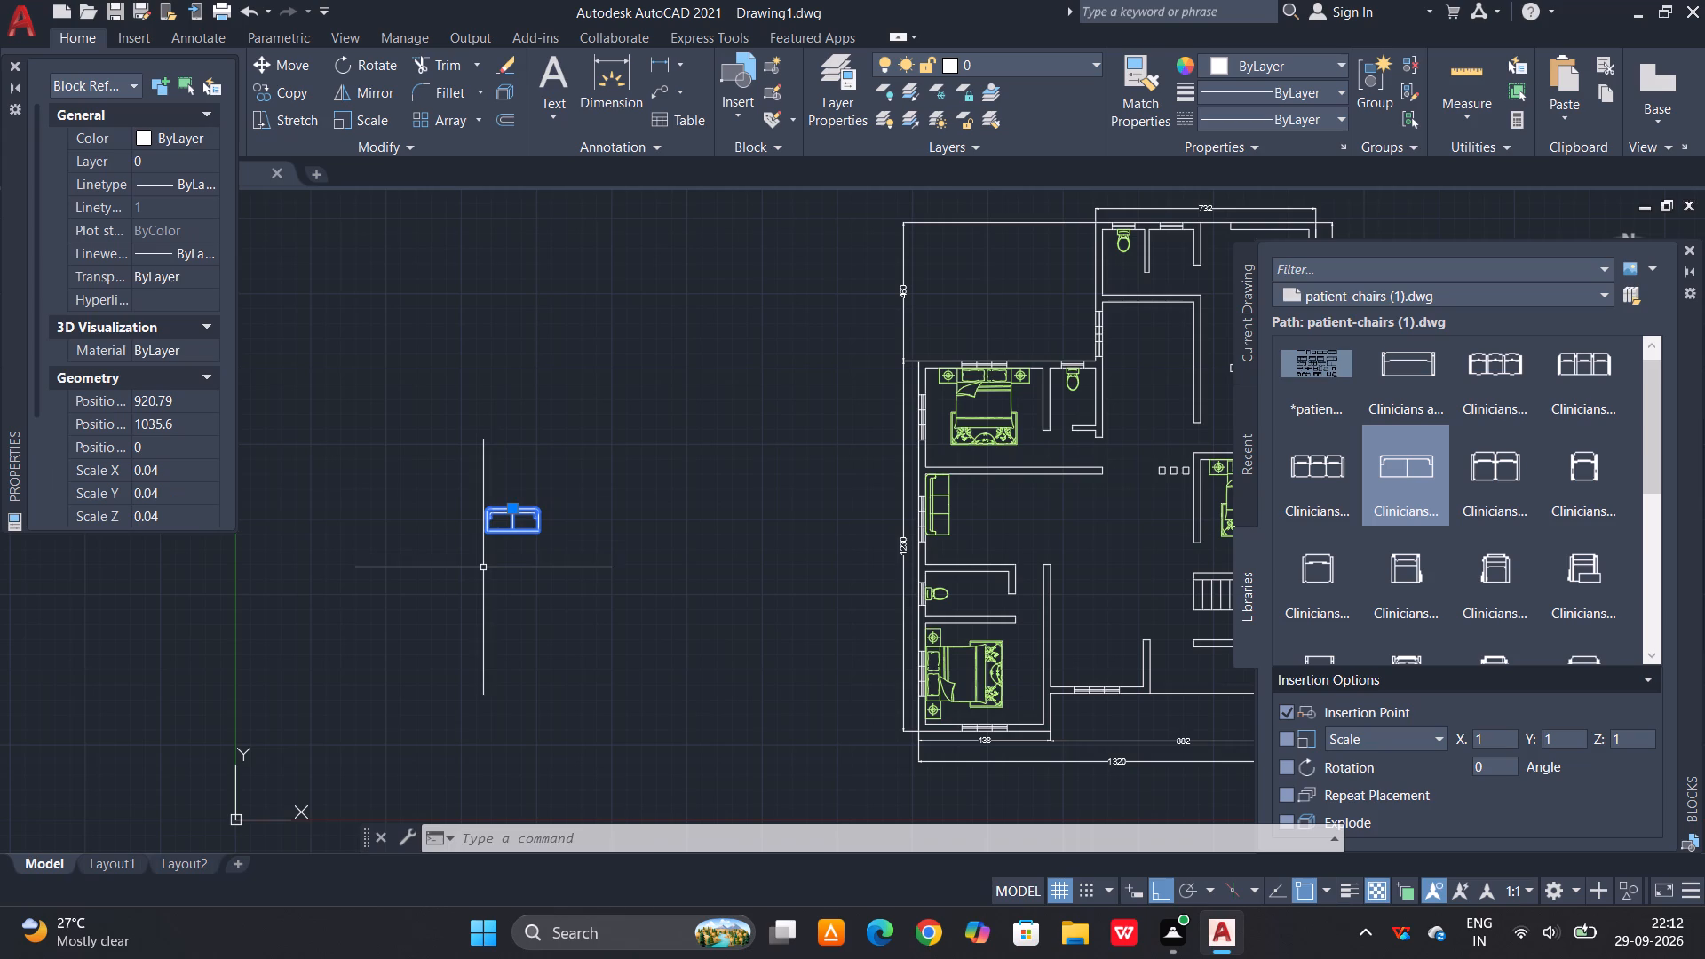
text(RO)
key(space)
click(504, 507)
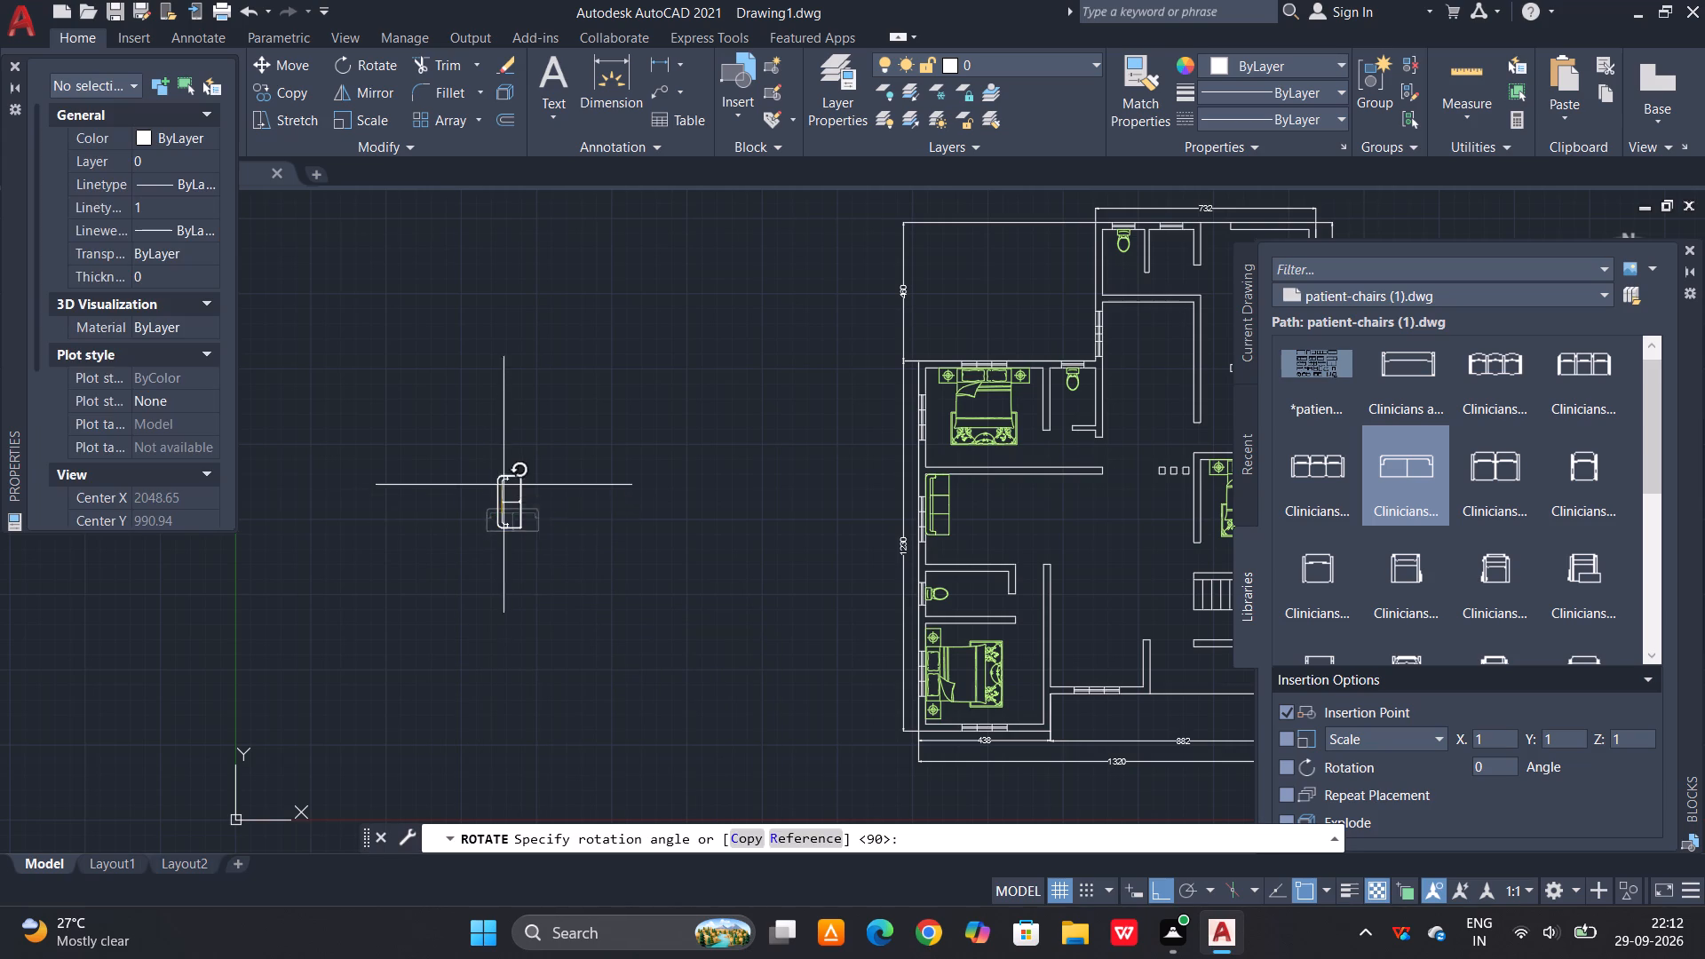
click(427, 483)
Move the two-seat sofa by its back midpoint onto the living room's bottom wall, above the bathroom.
scroll(501, 473, up, 2)
drag(553, 485, 550, 514)
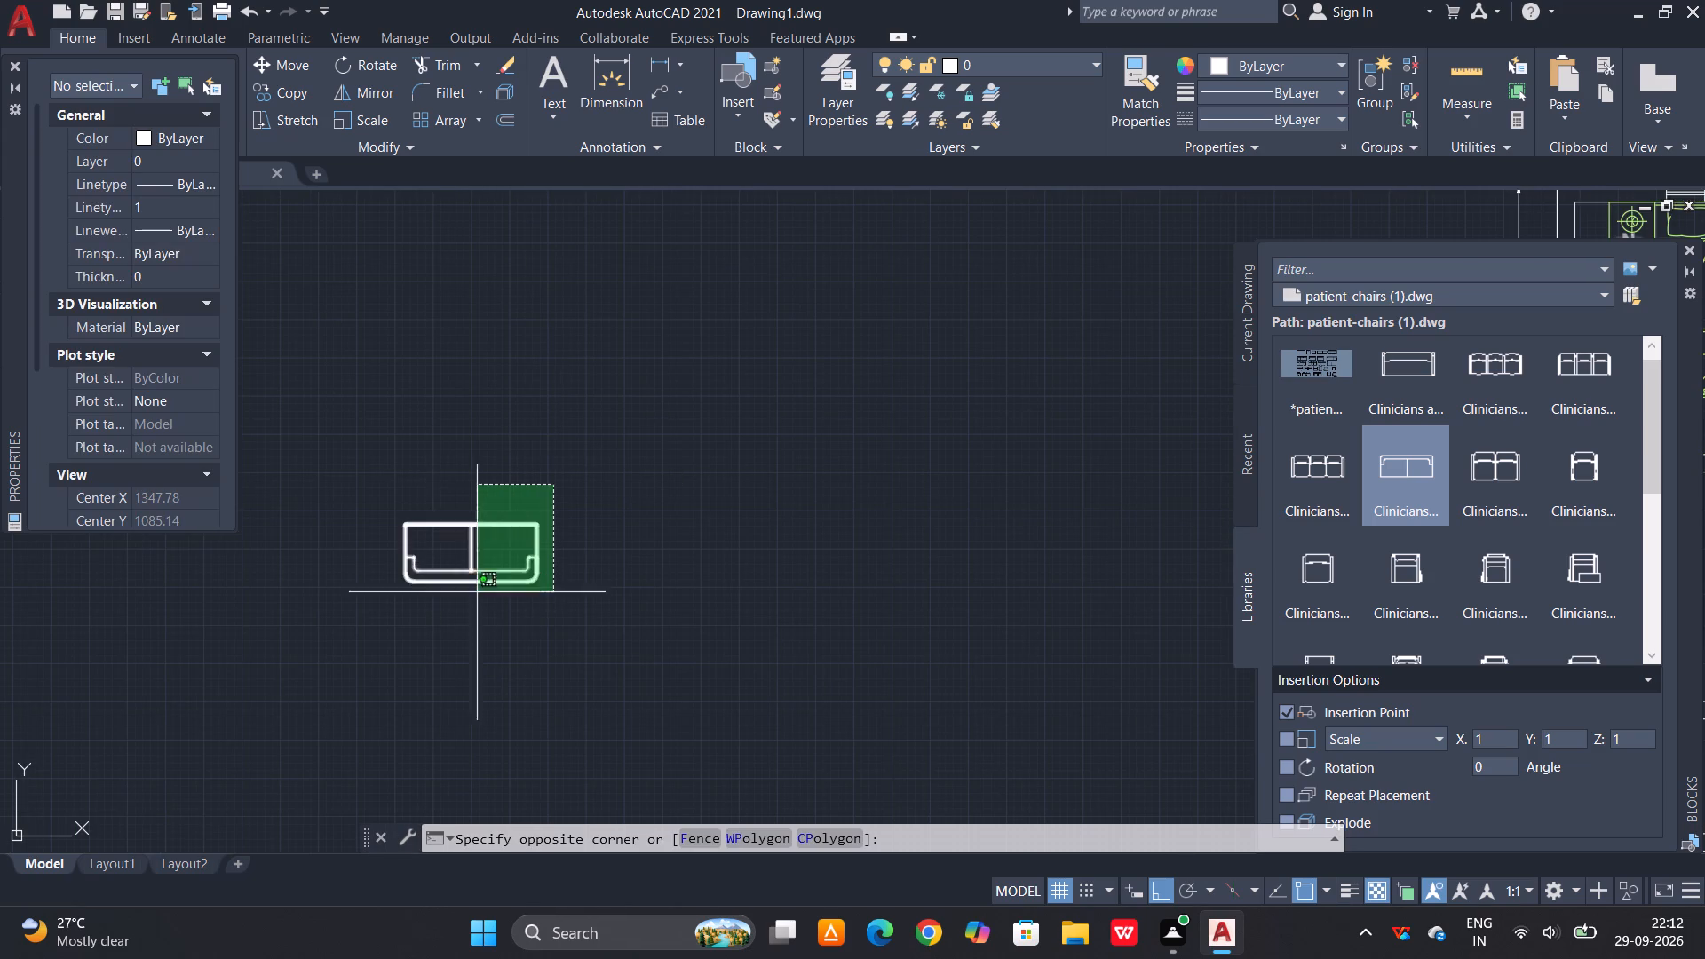
click(389, 630)
key(m)
key(space)
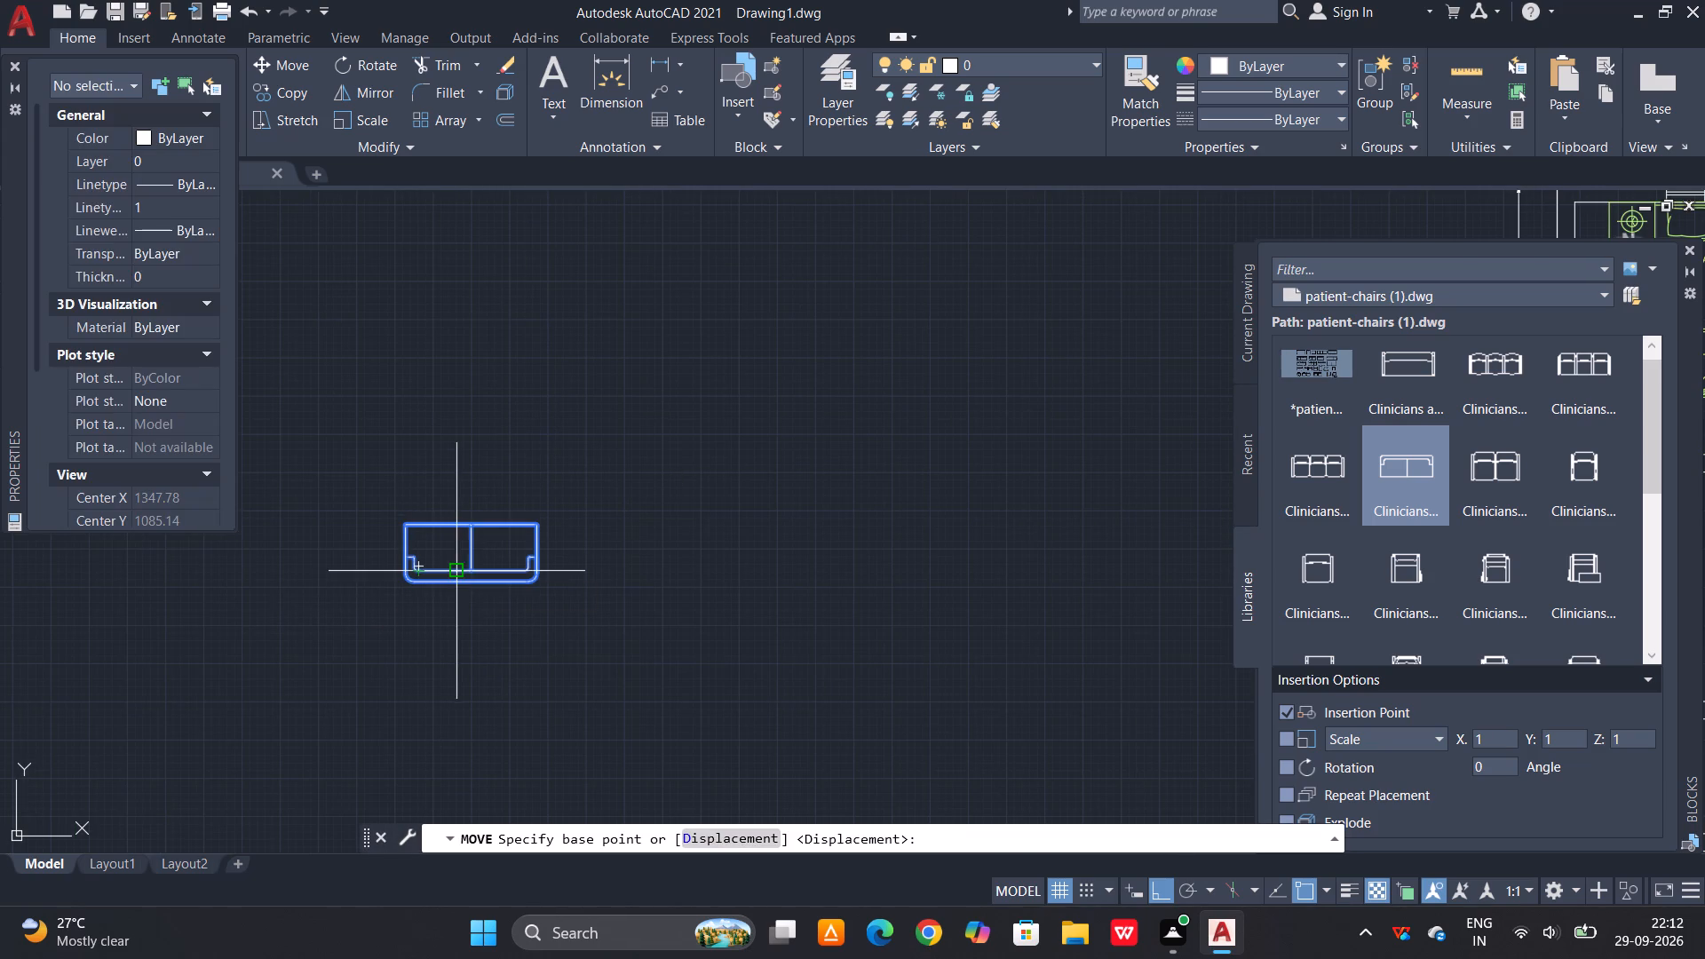
click(468, 585)
scroll(416, 547, down, 4)
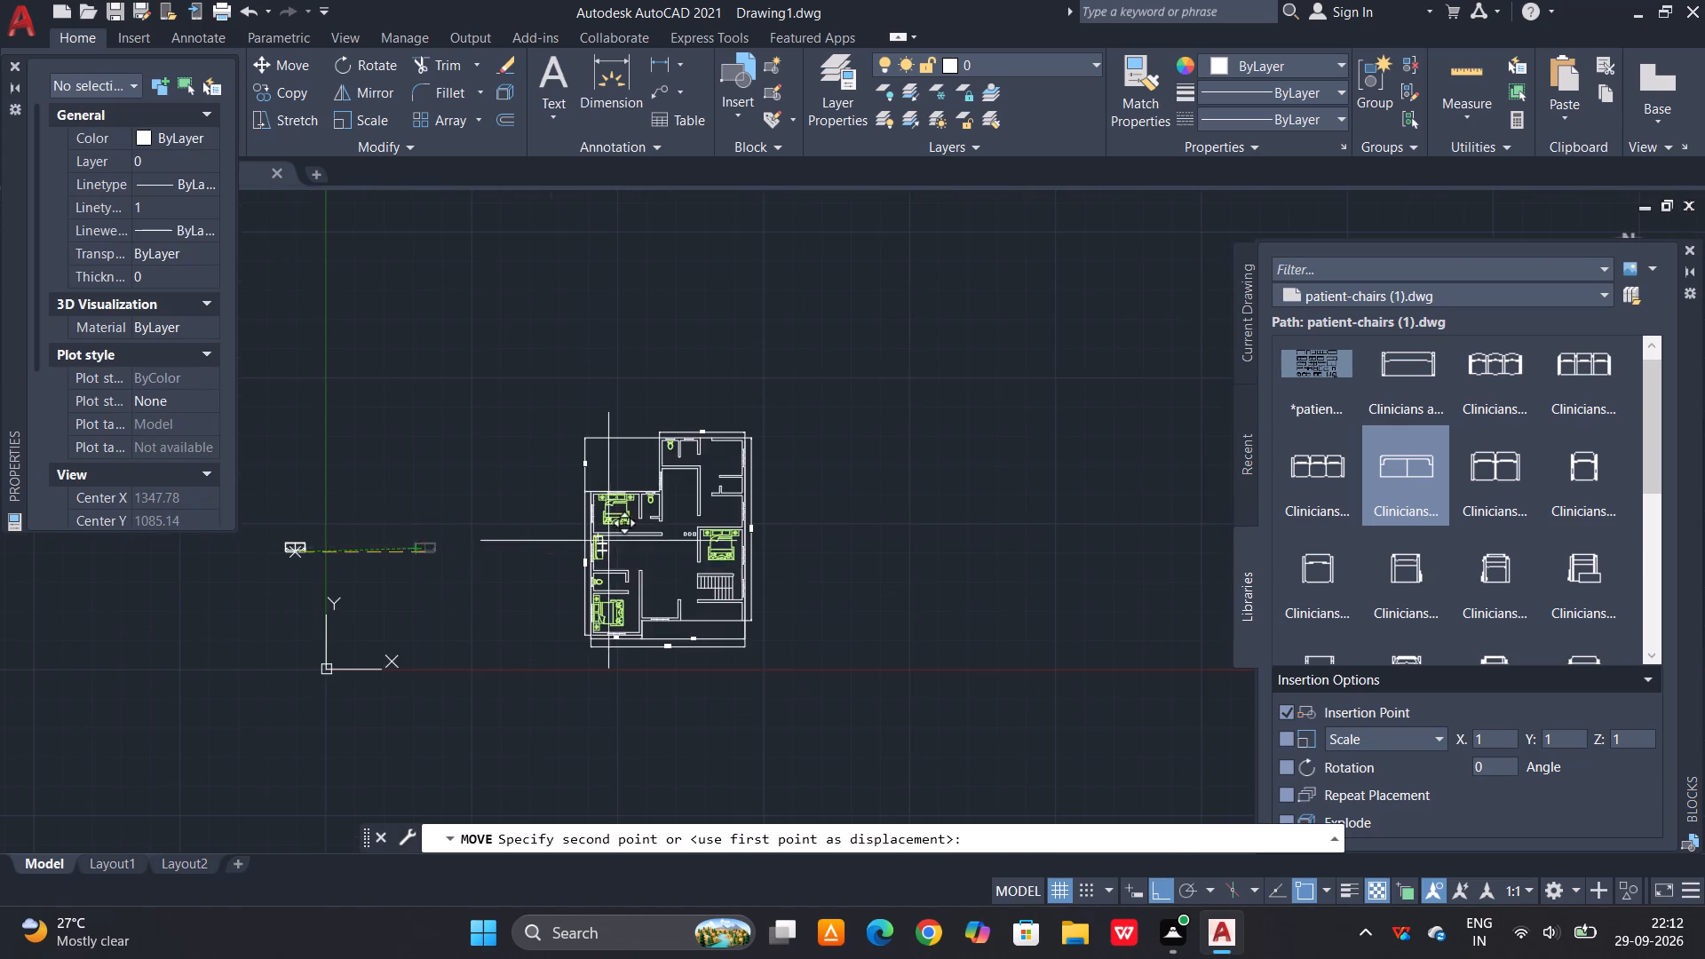
scroll(654, 539, up, 3)
scroll(488, 632, up, 2)
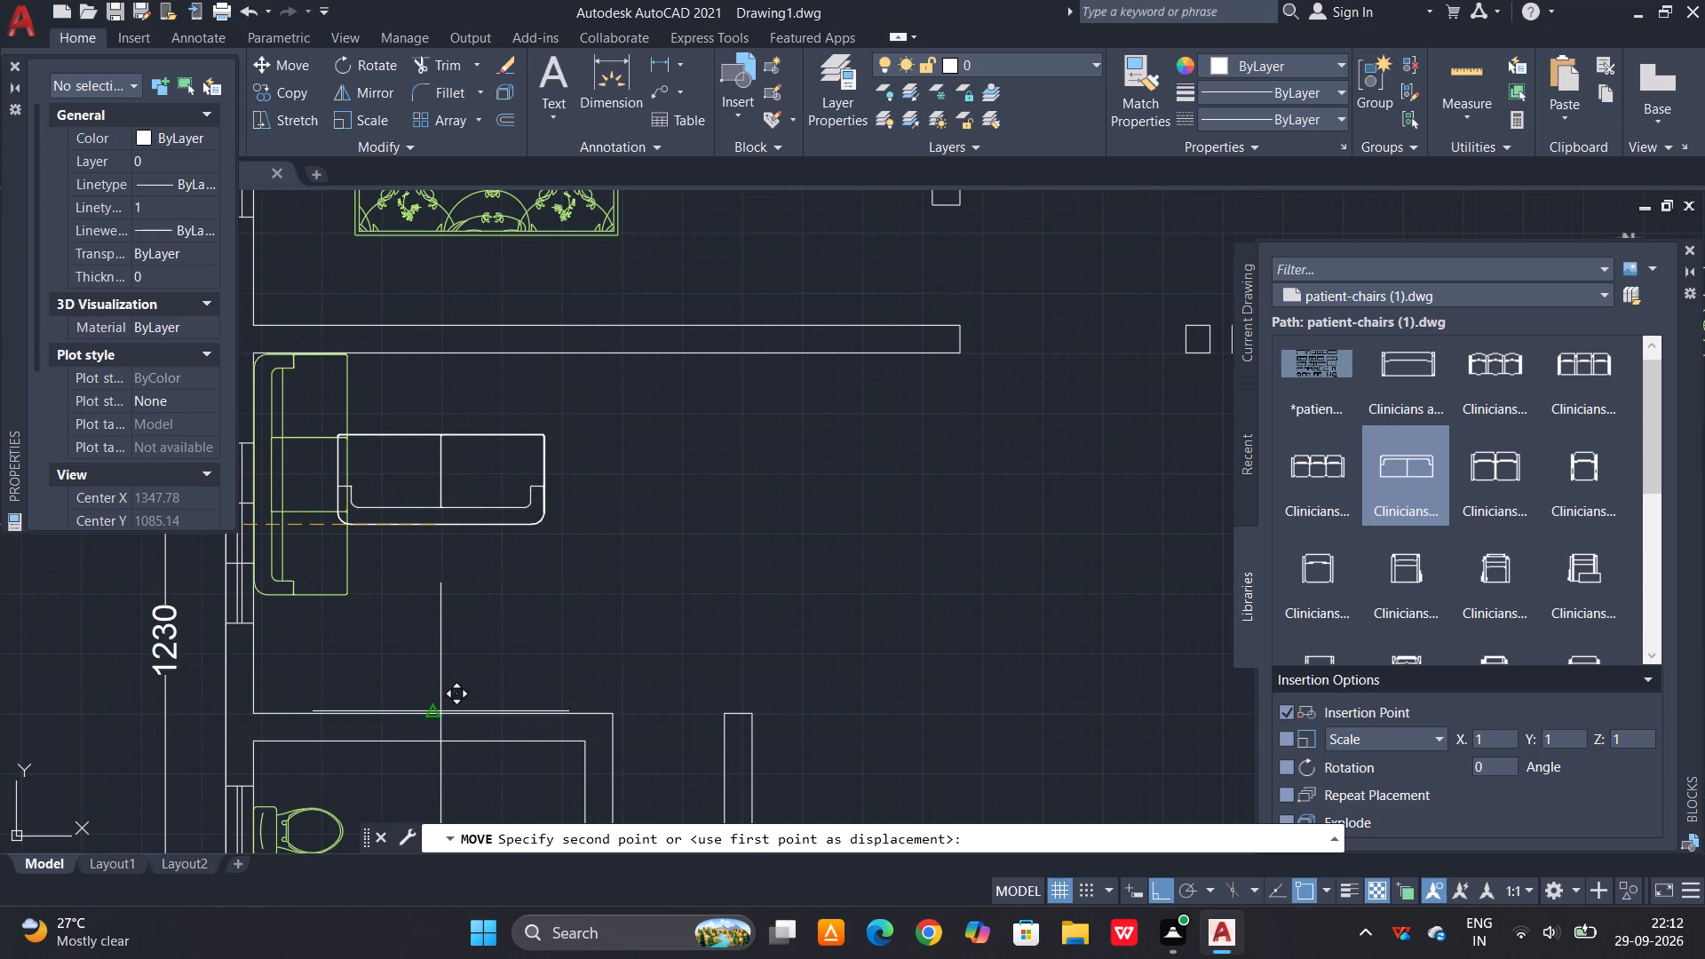
double_click(432, 713)
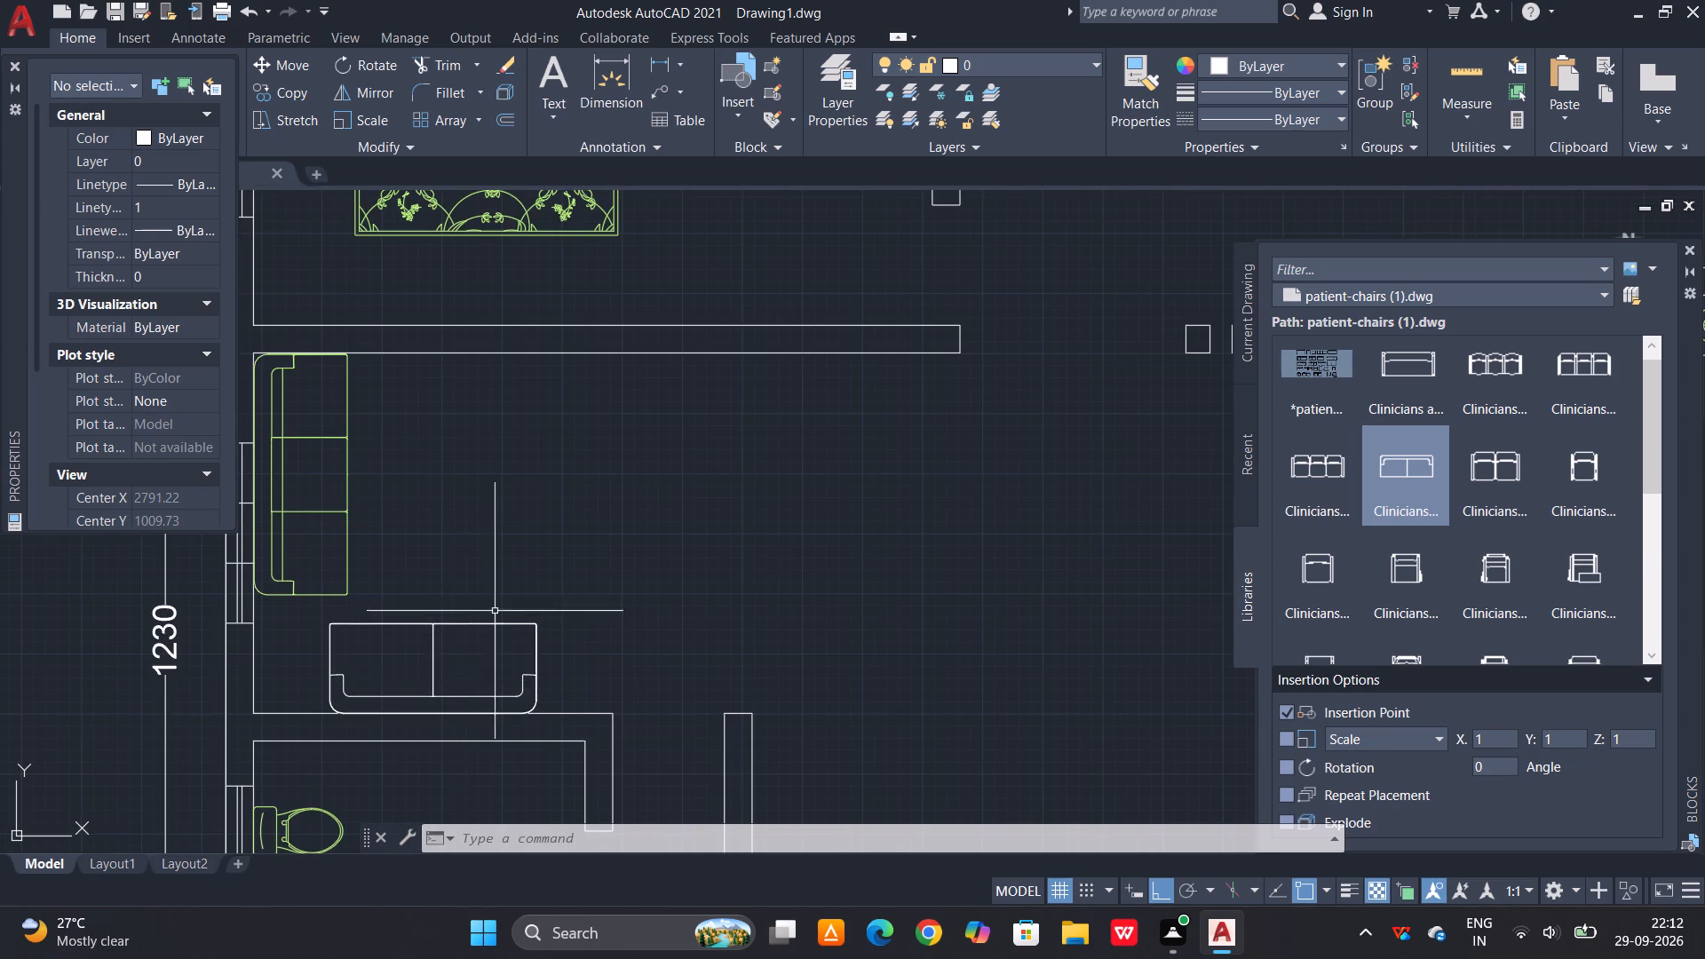
Move the two-seat sofa slightly right along the bottom wall, away from the three-seat sofa.
middle_drag(501, 619, 584, 647)
scroll(501, 619, up, 3)
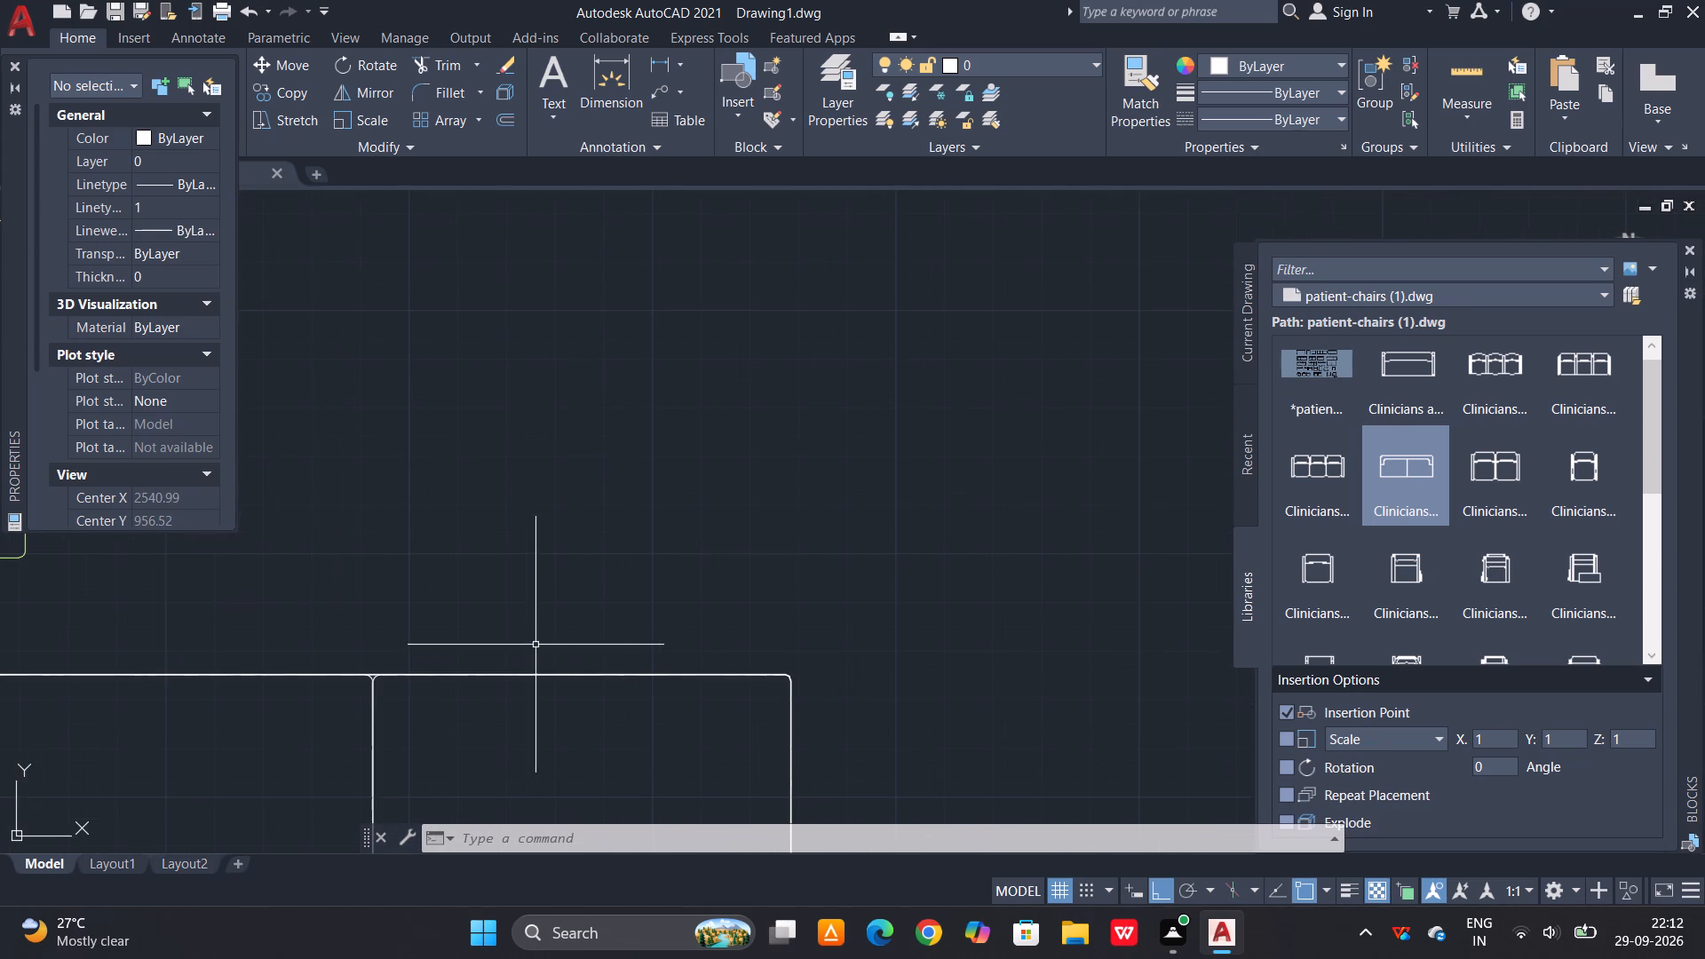
scroll(591, 583, down, 2)
click(564, 601)
click(488, 654)
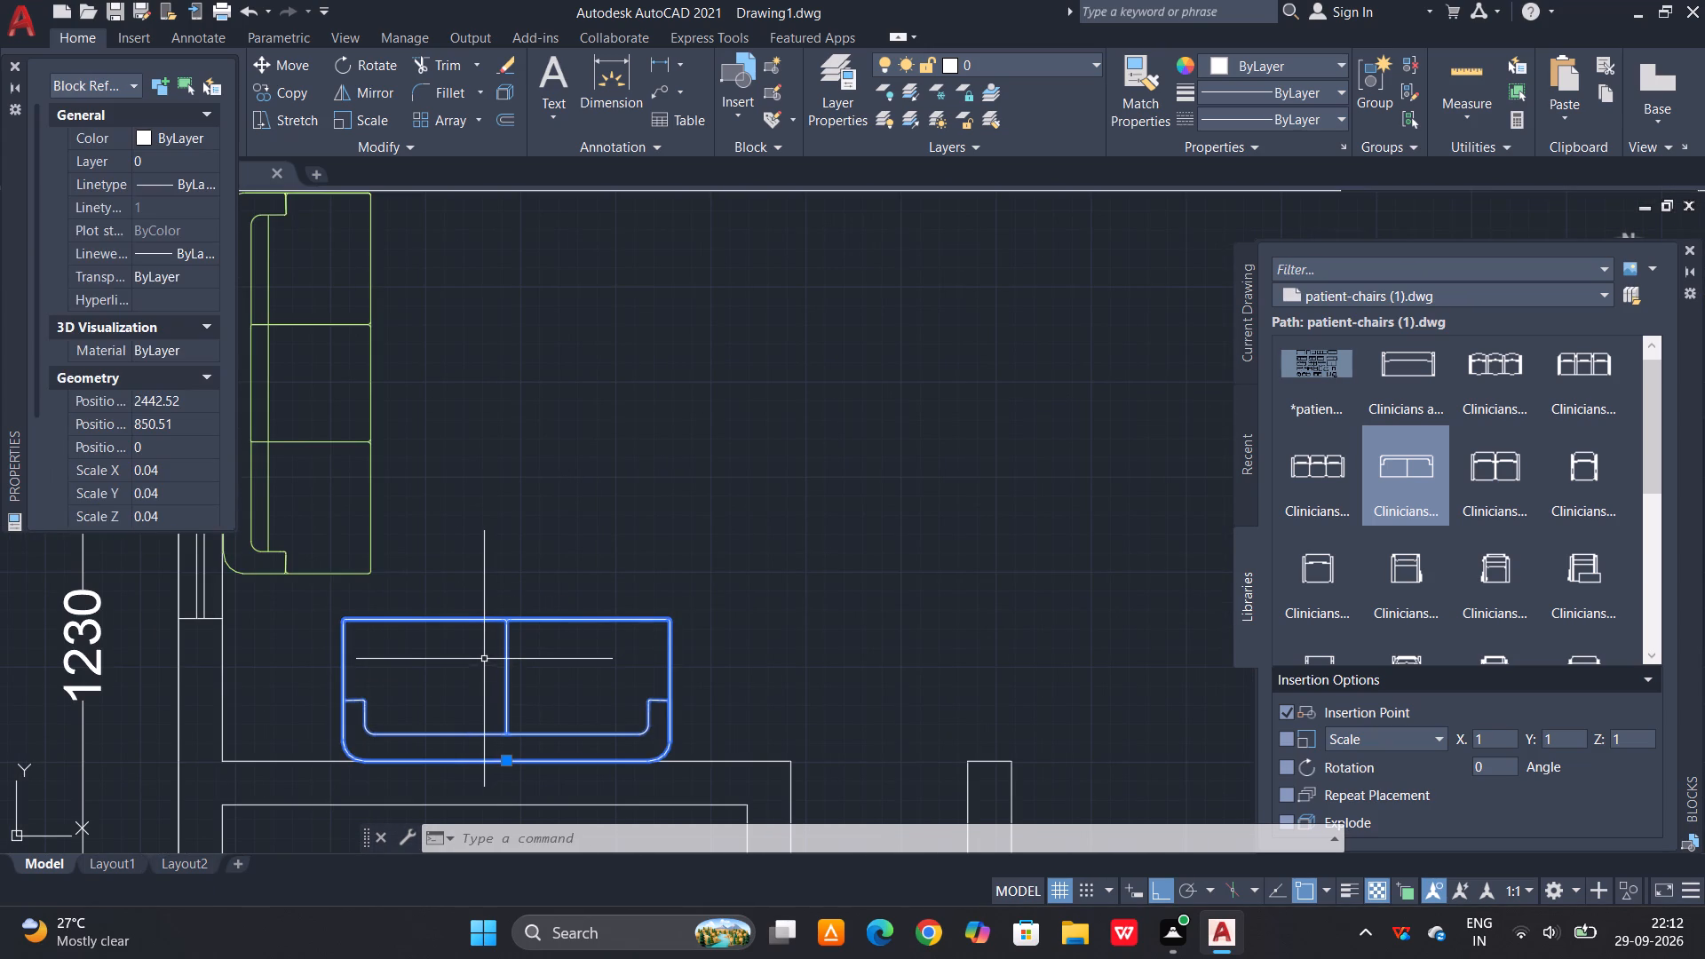
key(m)
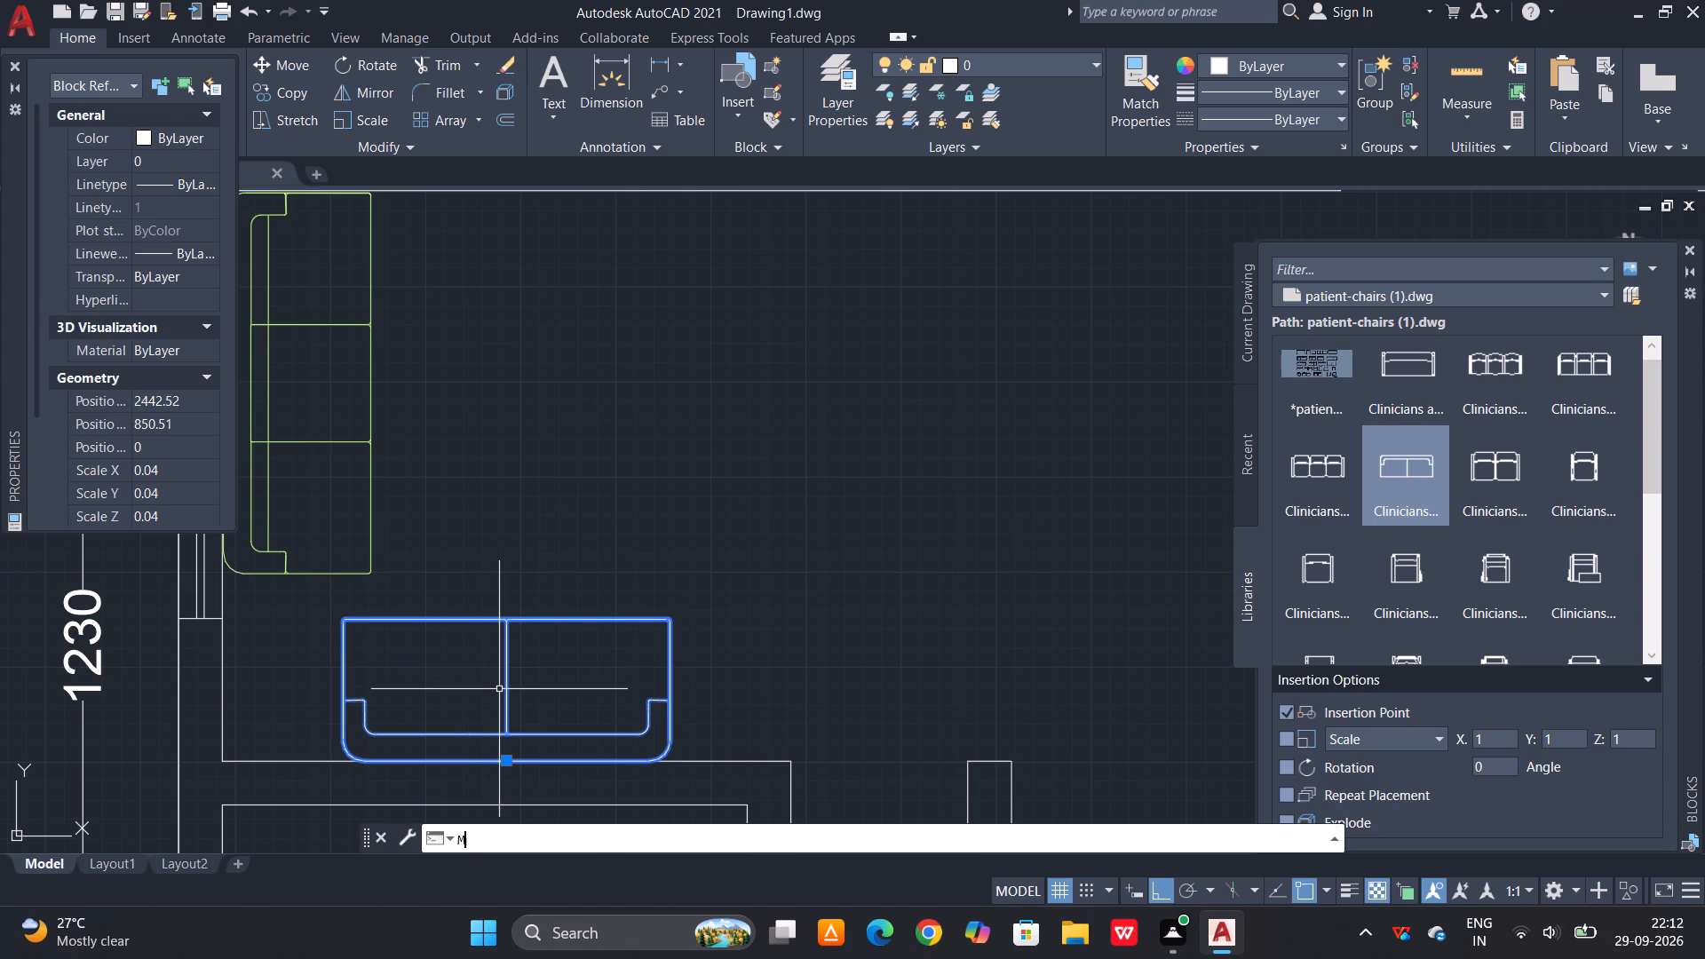
key(space)
click(502, 757)
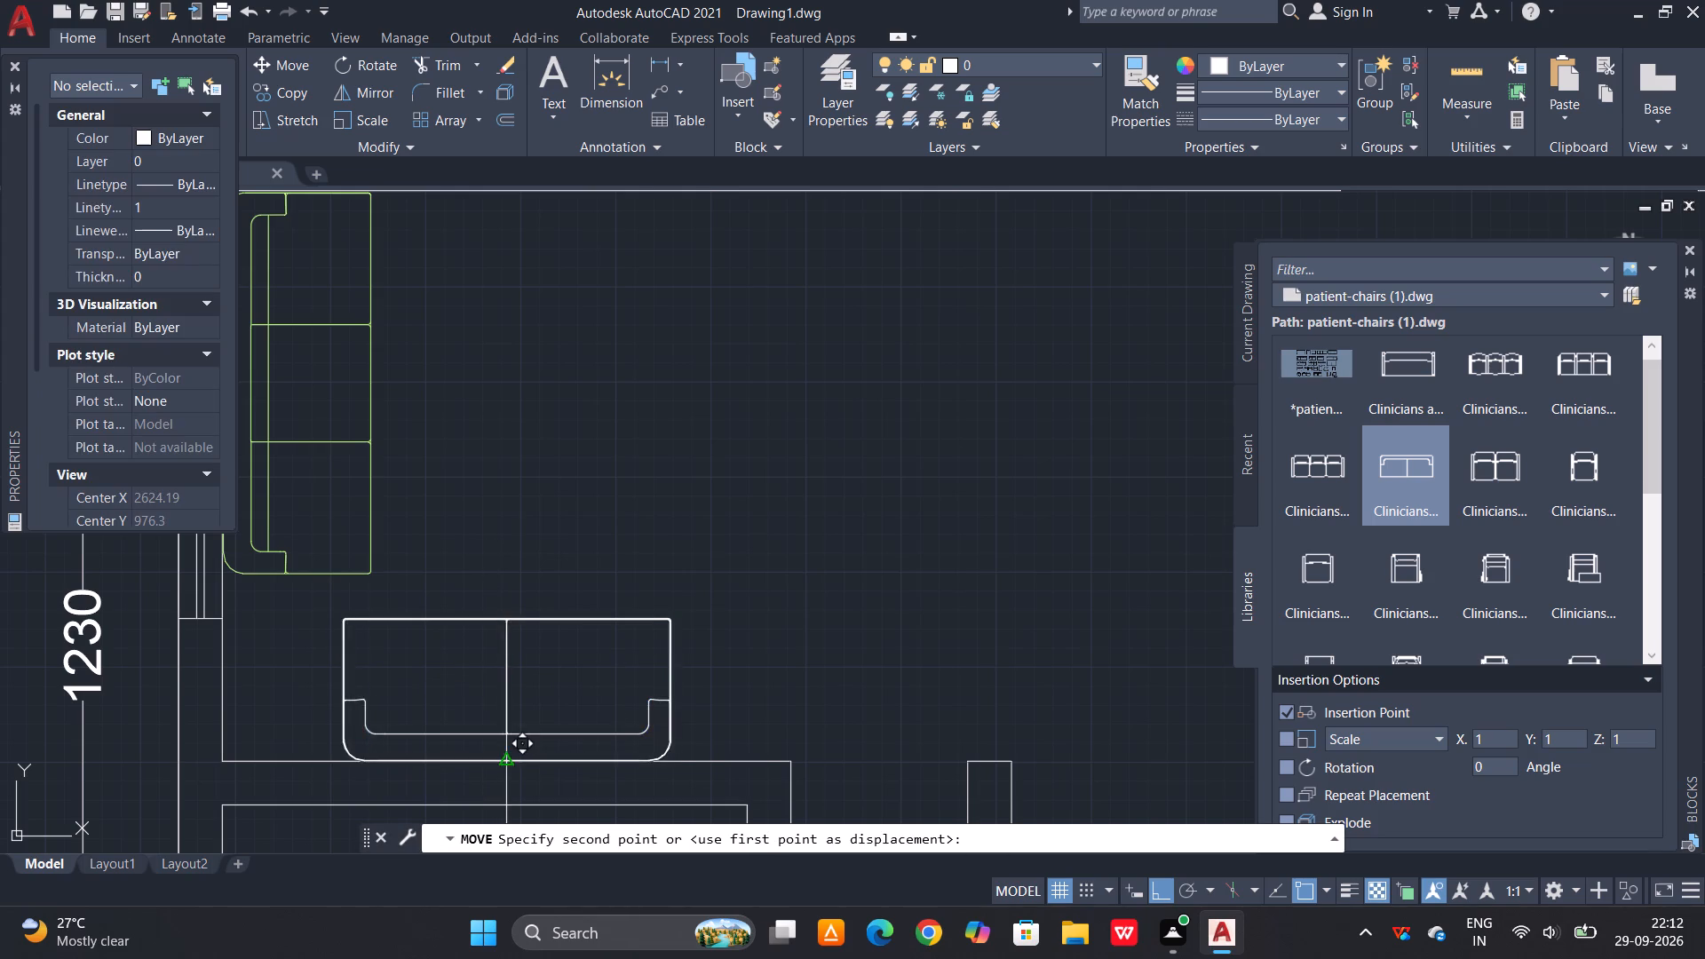
click(524, 761)
key(Escape)
Match the green three-seat sofa's properties onto the two-seat sofa.
text(MA)
key(space)
click(358, 569)
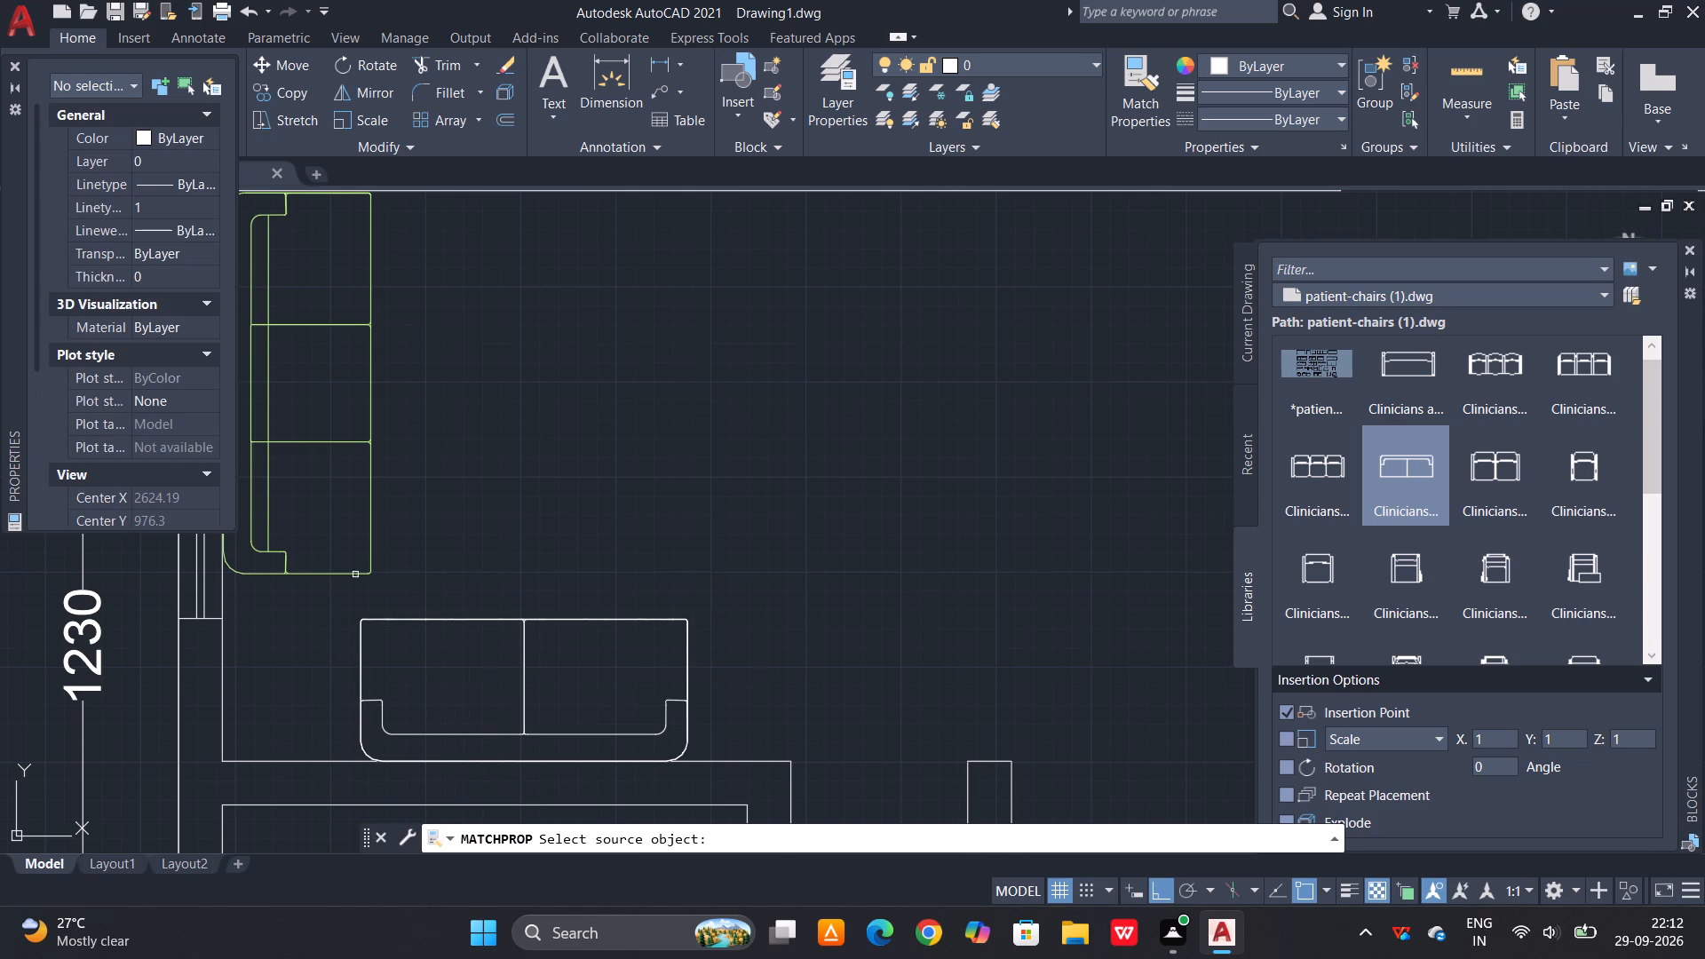
click(358, 572)
click(384, 620)
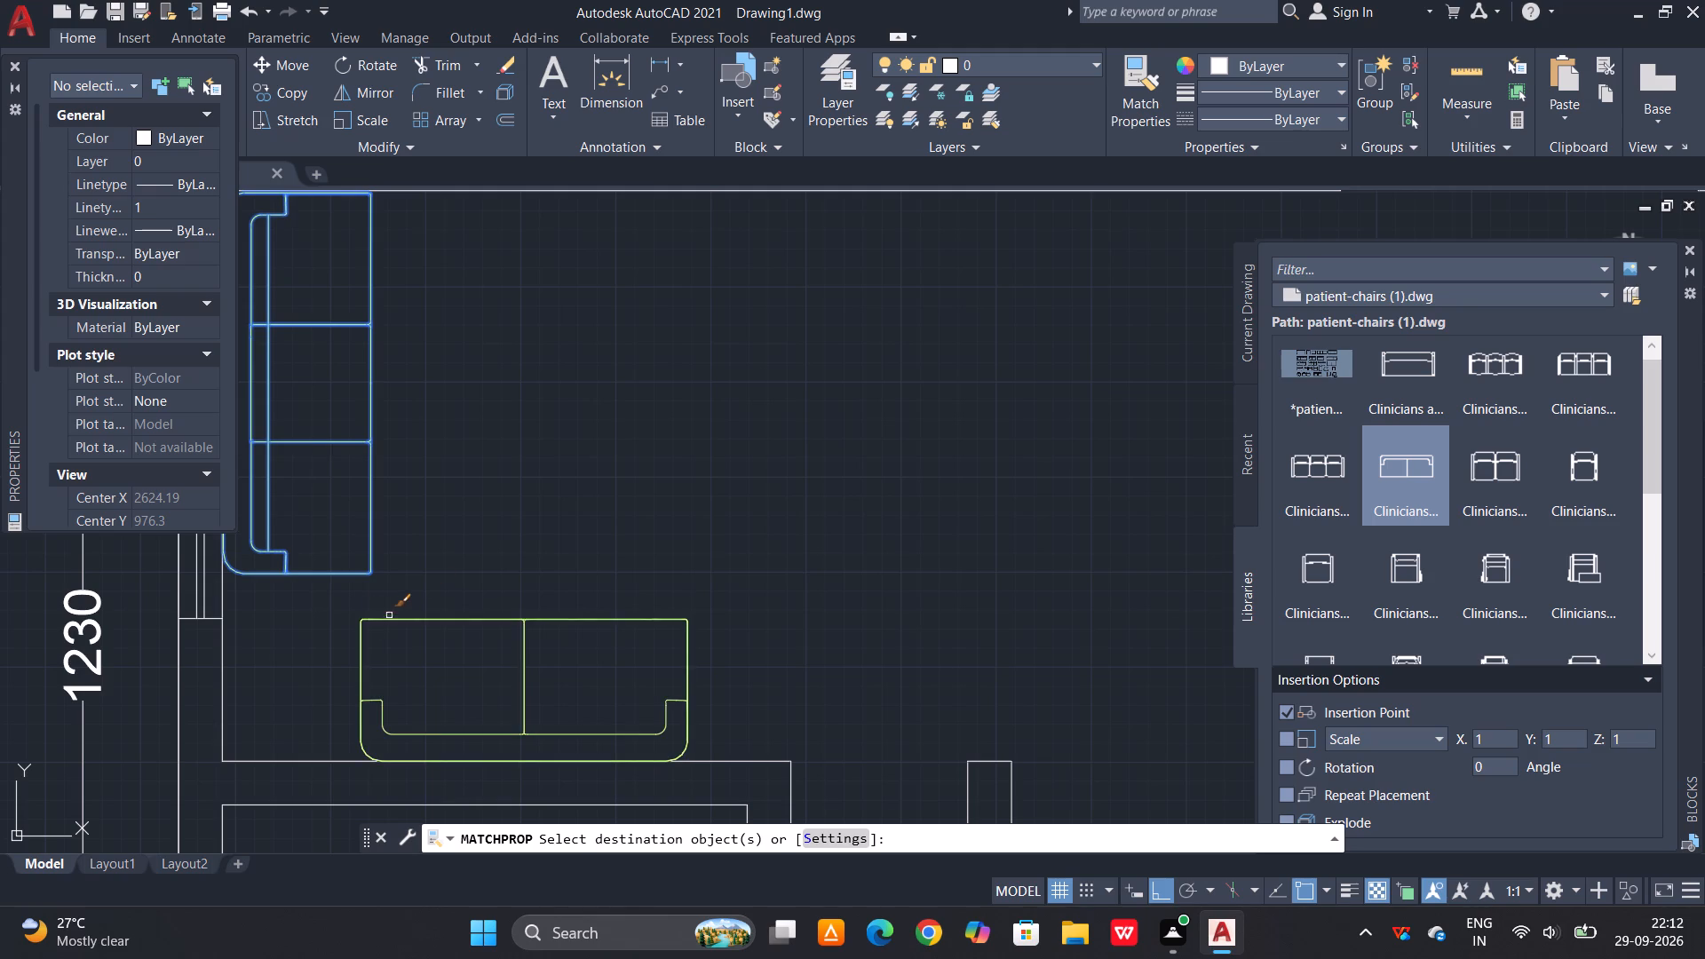
scroll(492, 567, down, 2)
key(Escape)
Draw a small rectangle as a corner table between the three-seat sofa and the two-seat sofa.
scroll(385, 589, up, 2)
text(RE)
key(c)
key(space)
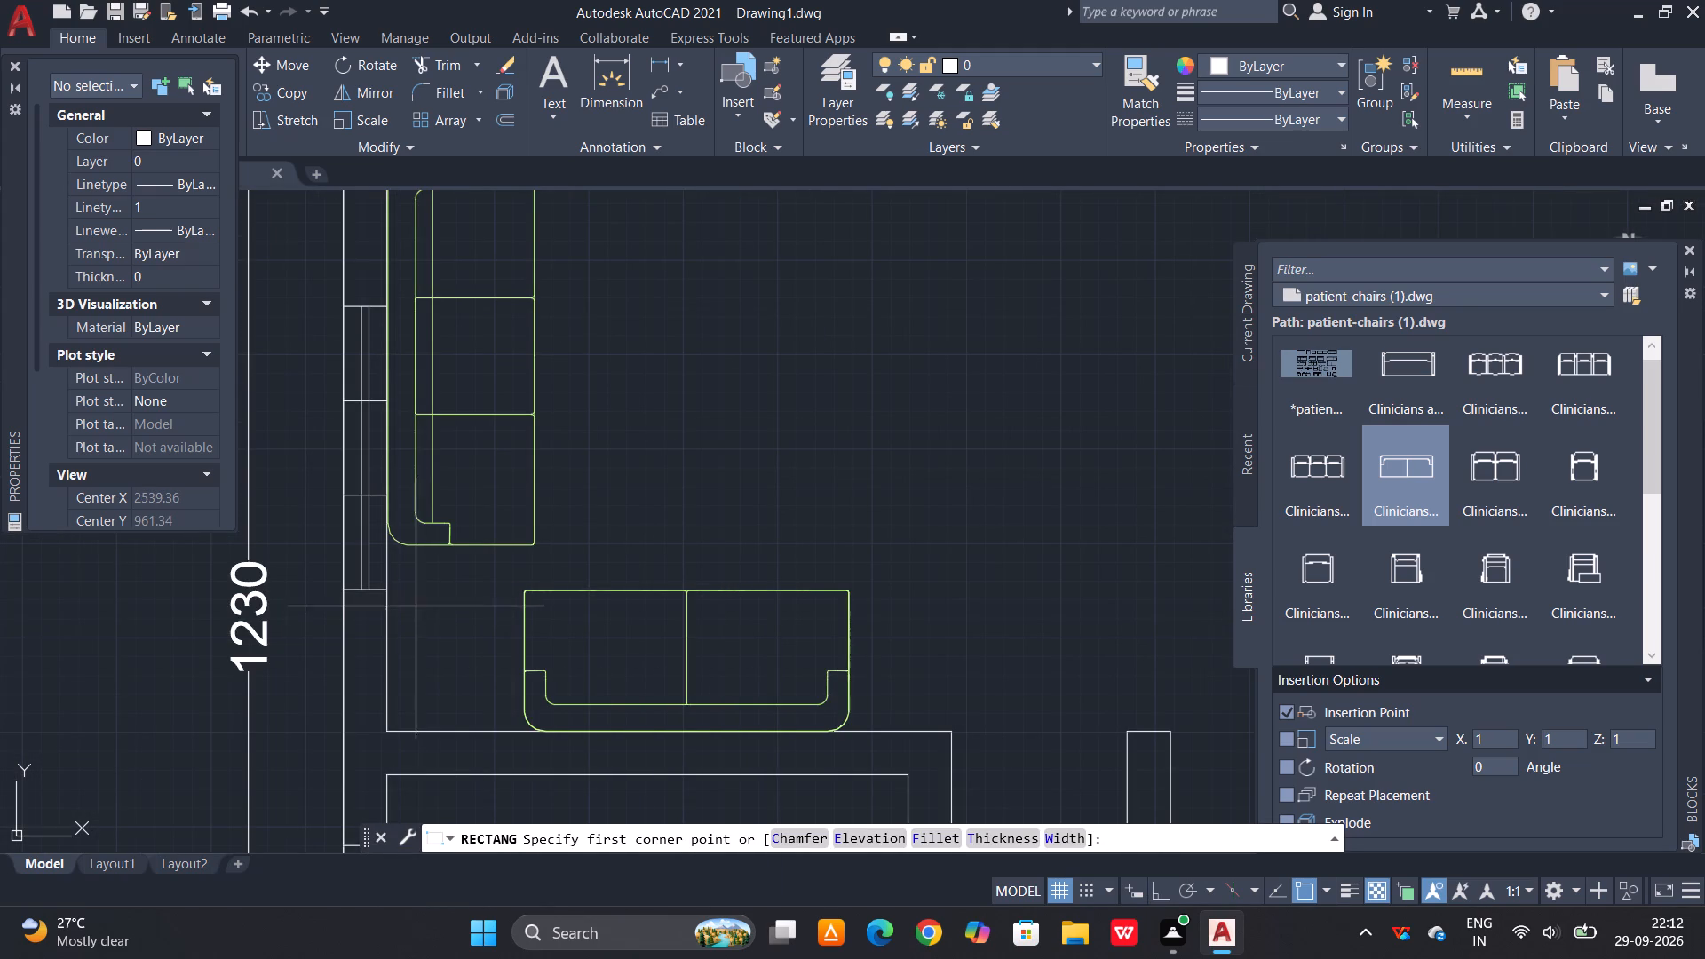
click(416, 598)
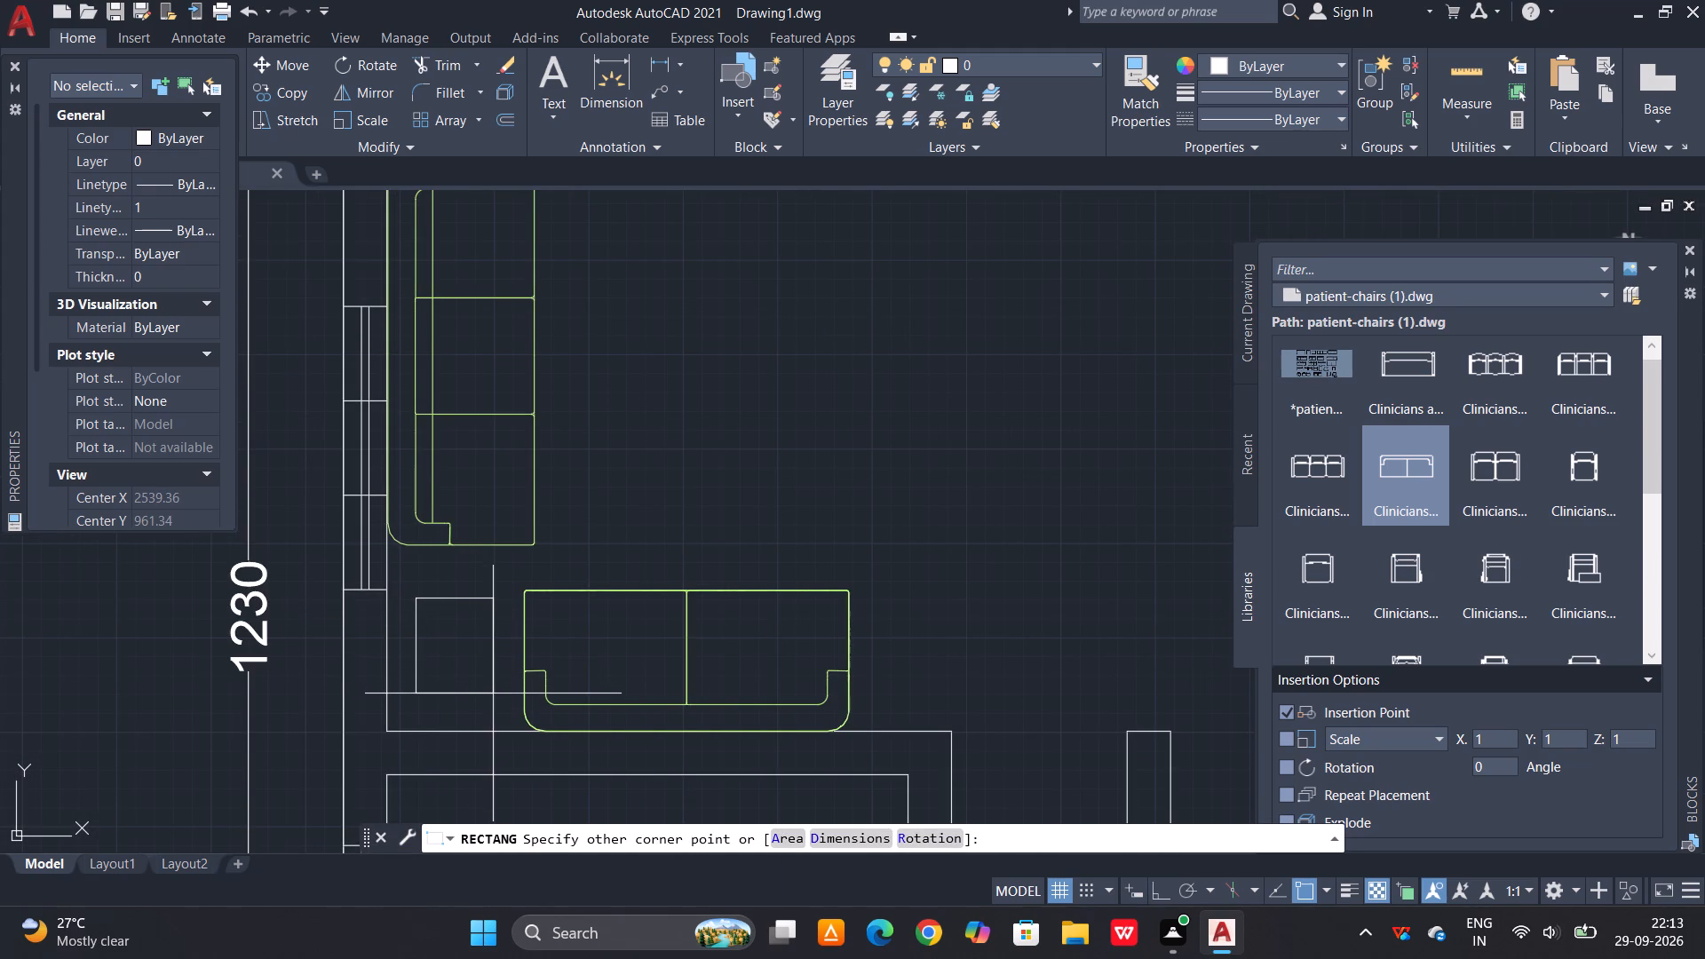
click(495, 693)
key(Escape)
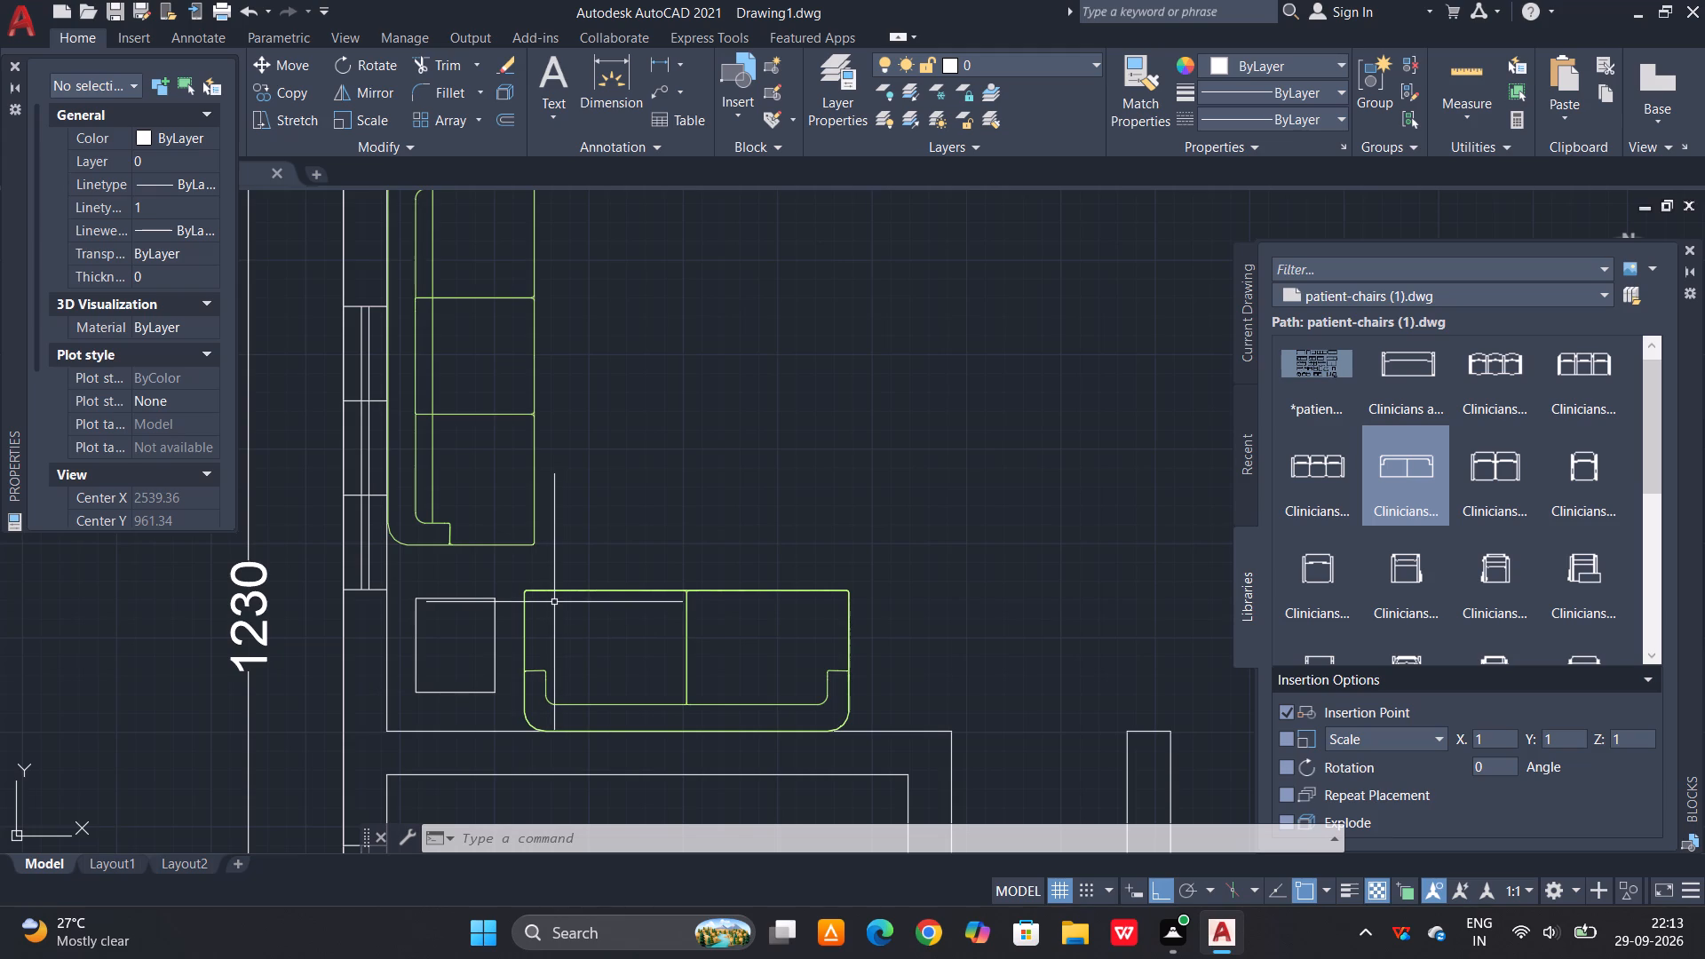
Match the green two-seat sofa's properties onto the corner table rectangle.
key(m)
key(a)
key(space)
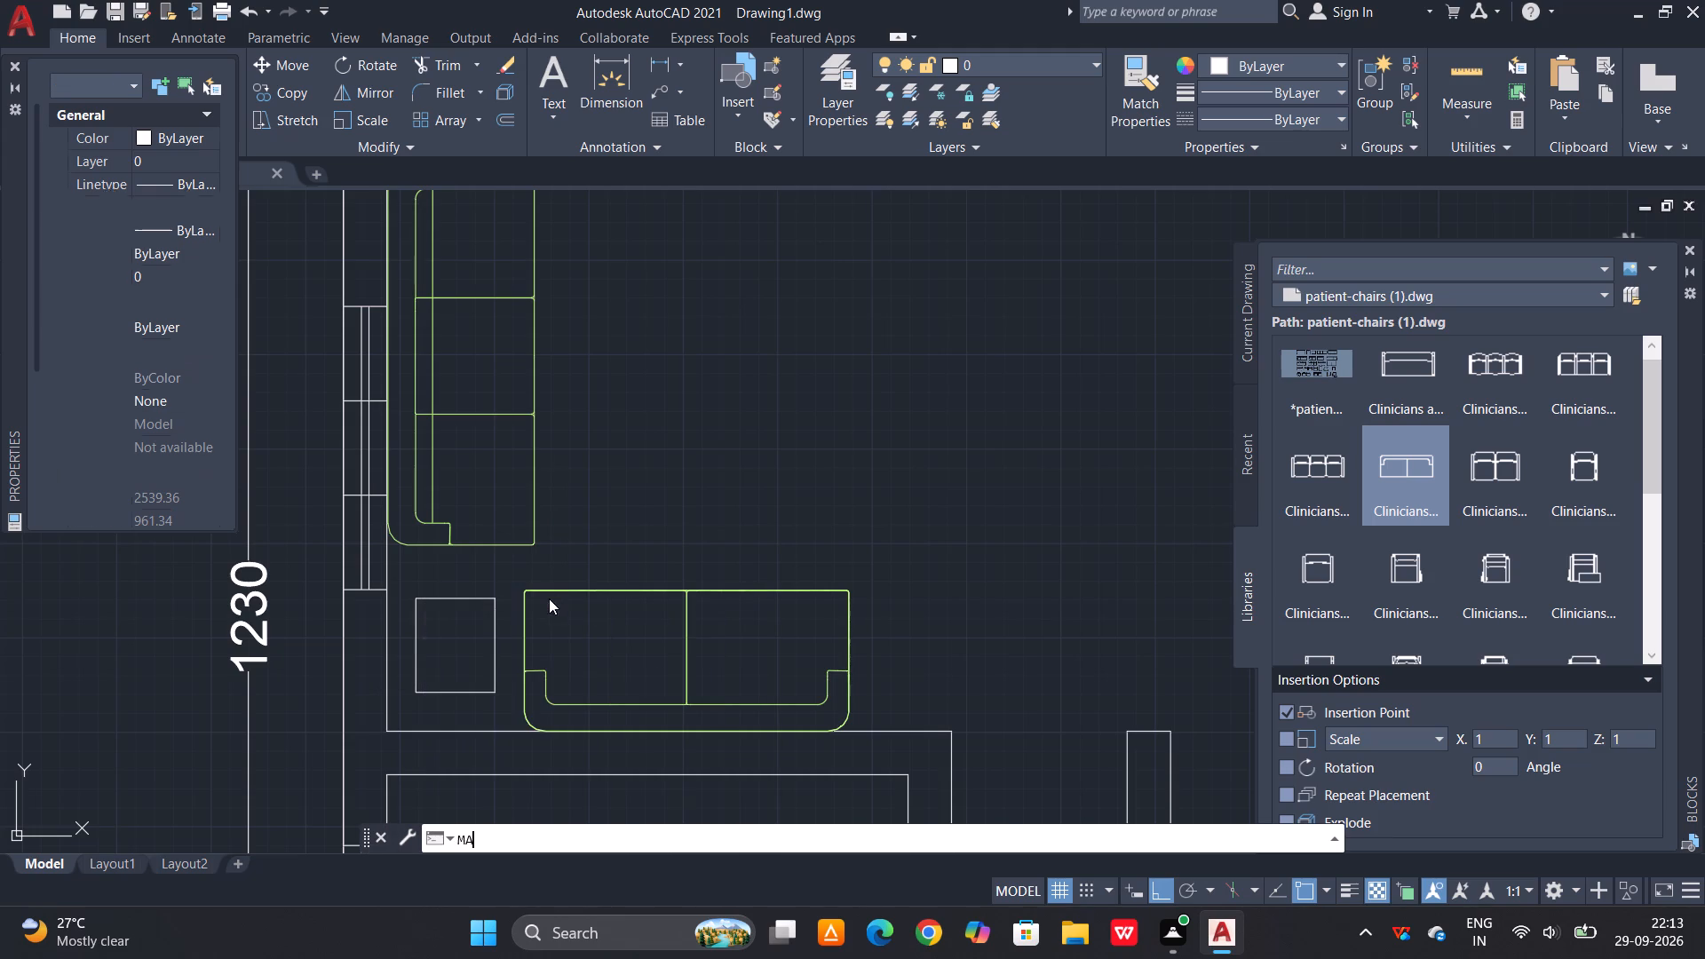
click(559, 589)
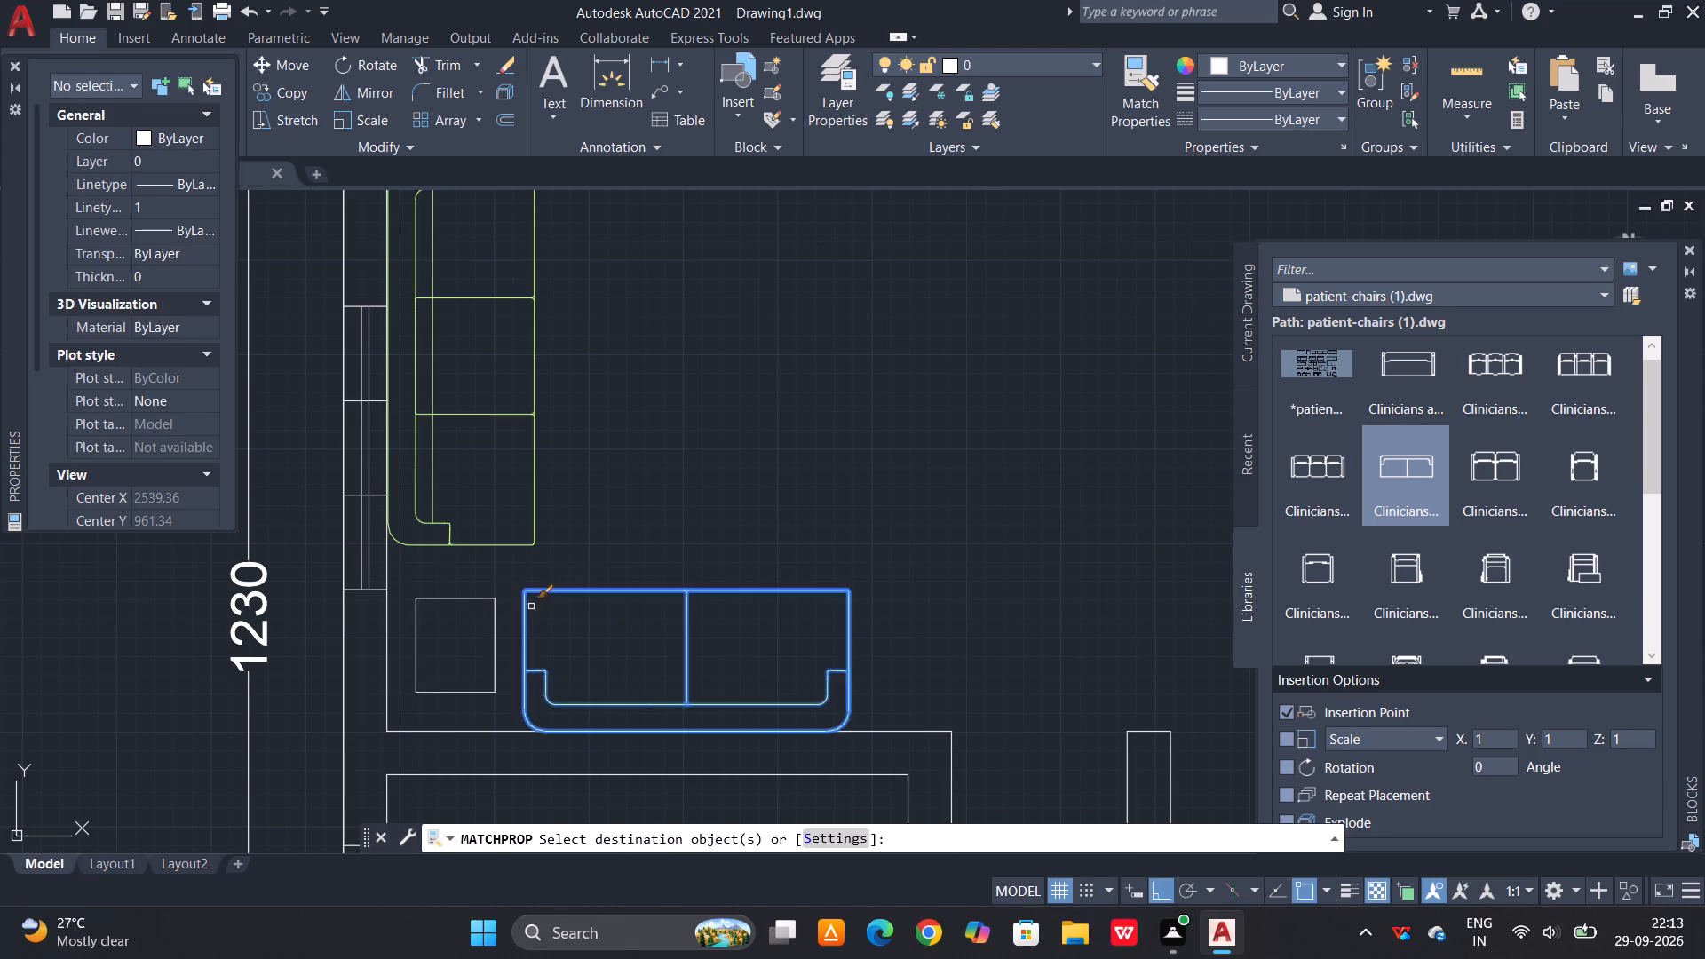
click(491, 626)
click(473, 665)
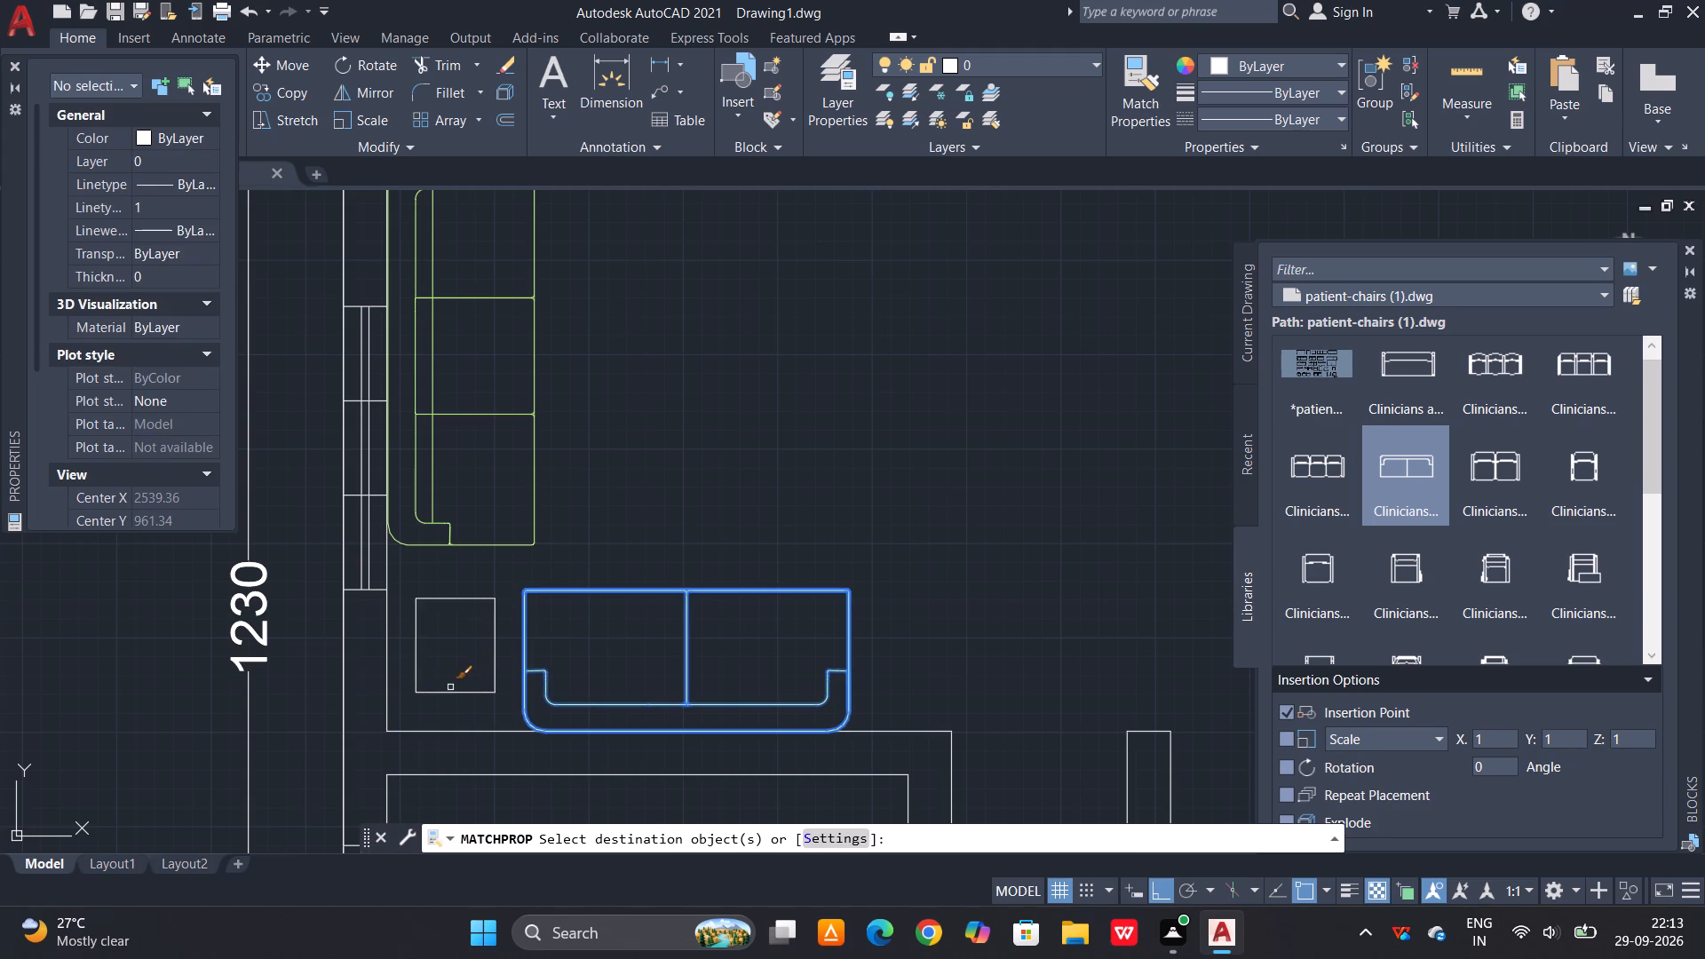
click(448, 690)
key(Escape)
Load the dining_tables drawing from Downloads as the block library.
scroll(567, 534, down, 2)
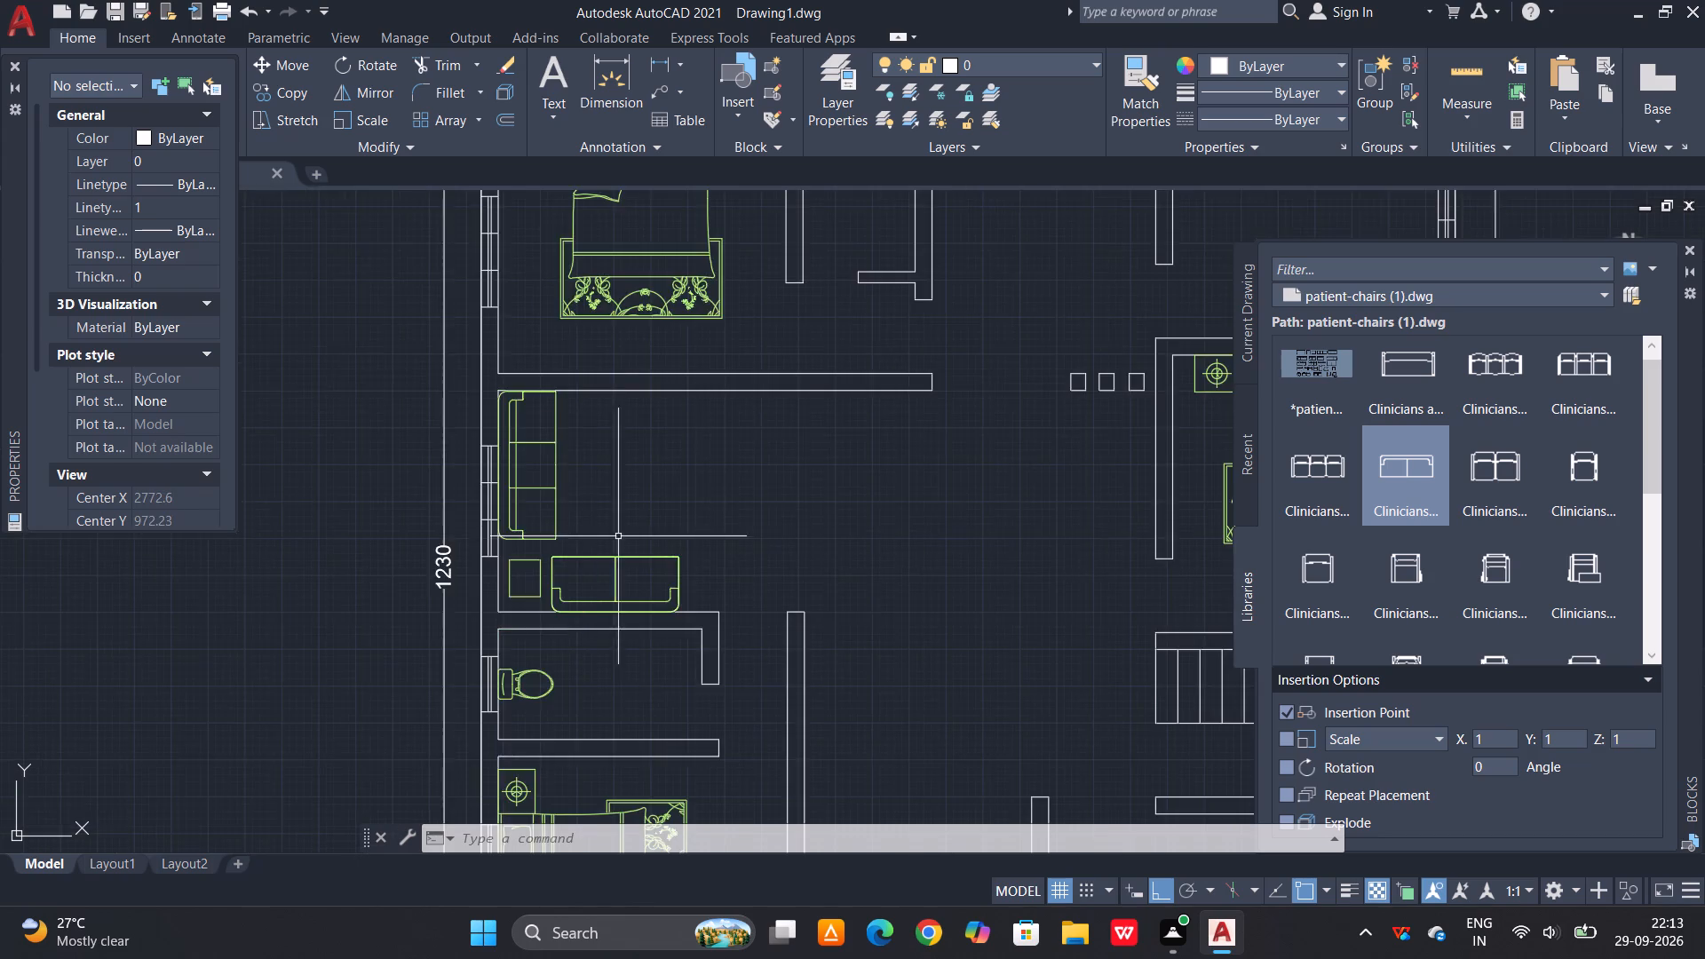
scroll(699, 555, down, 1)
middle_drag(808, 514, 678, 586)
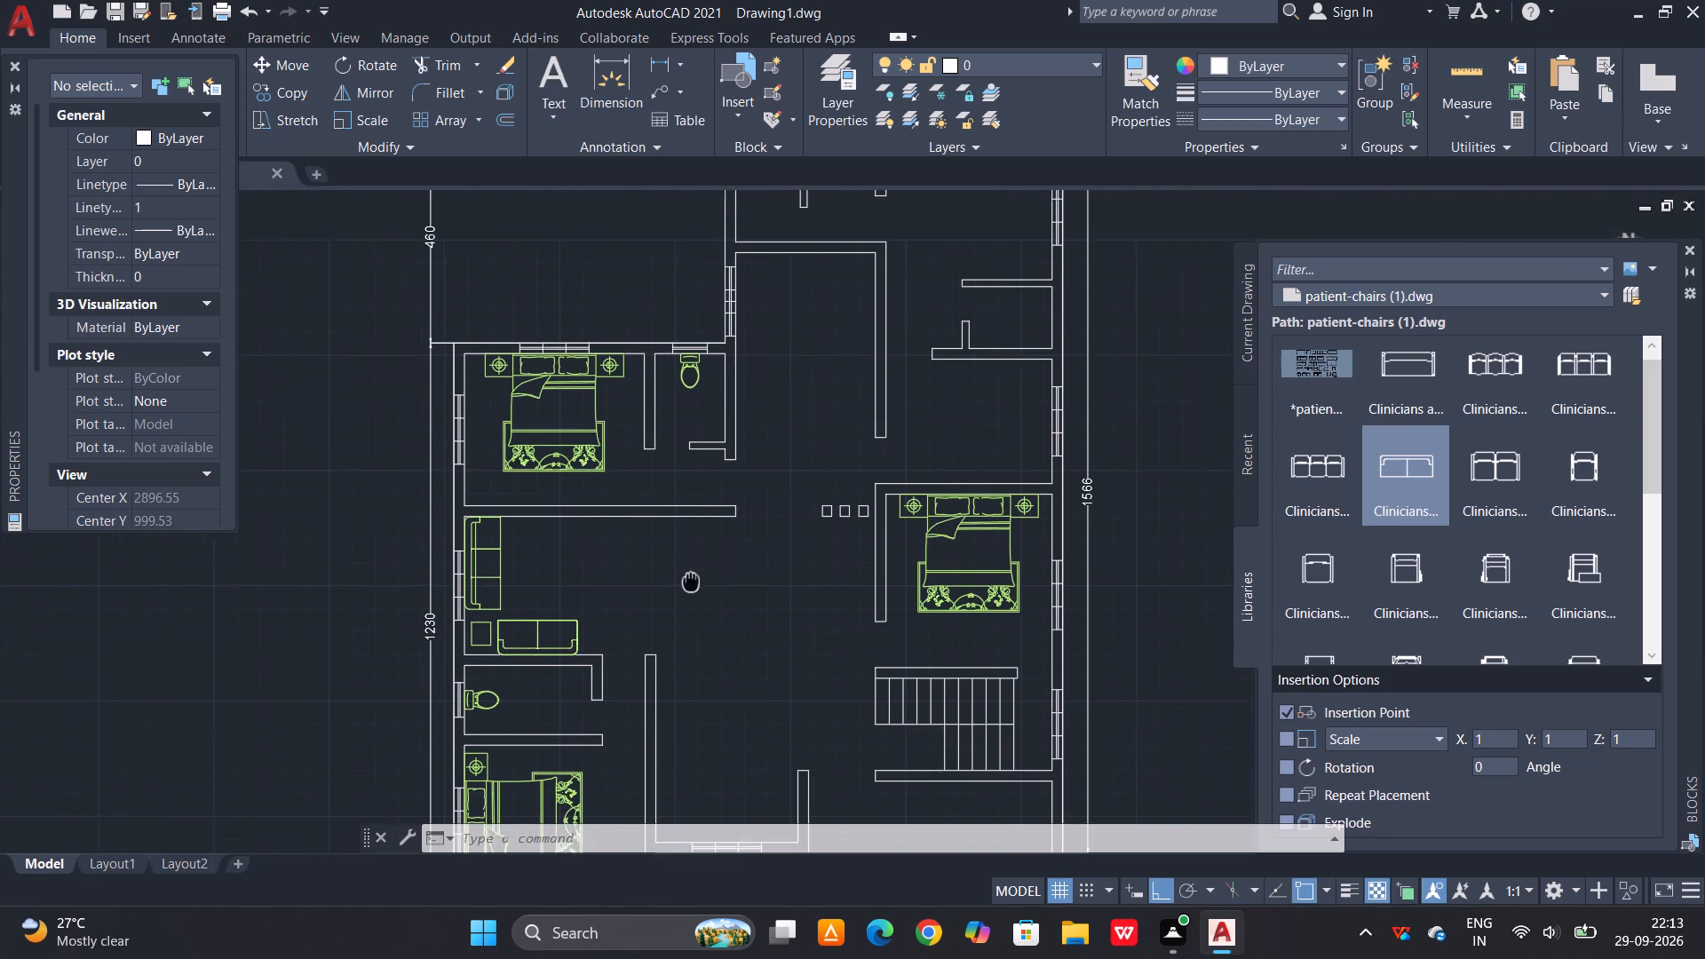
middle_drag(678, 586, 676, 587)
click(1631, 297)
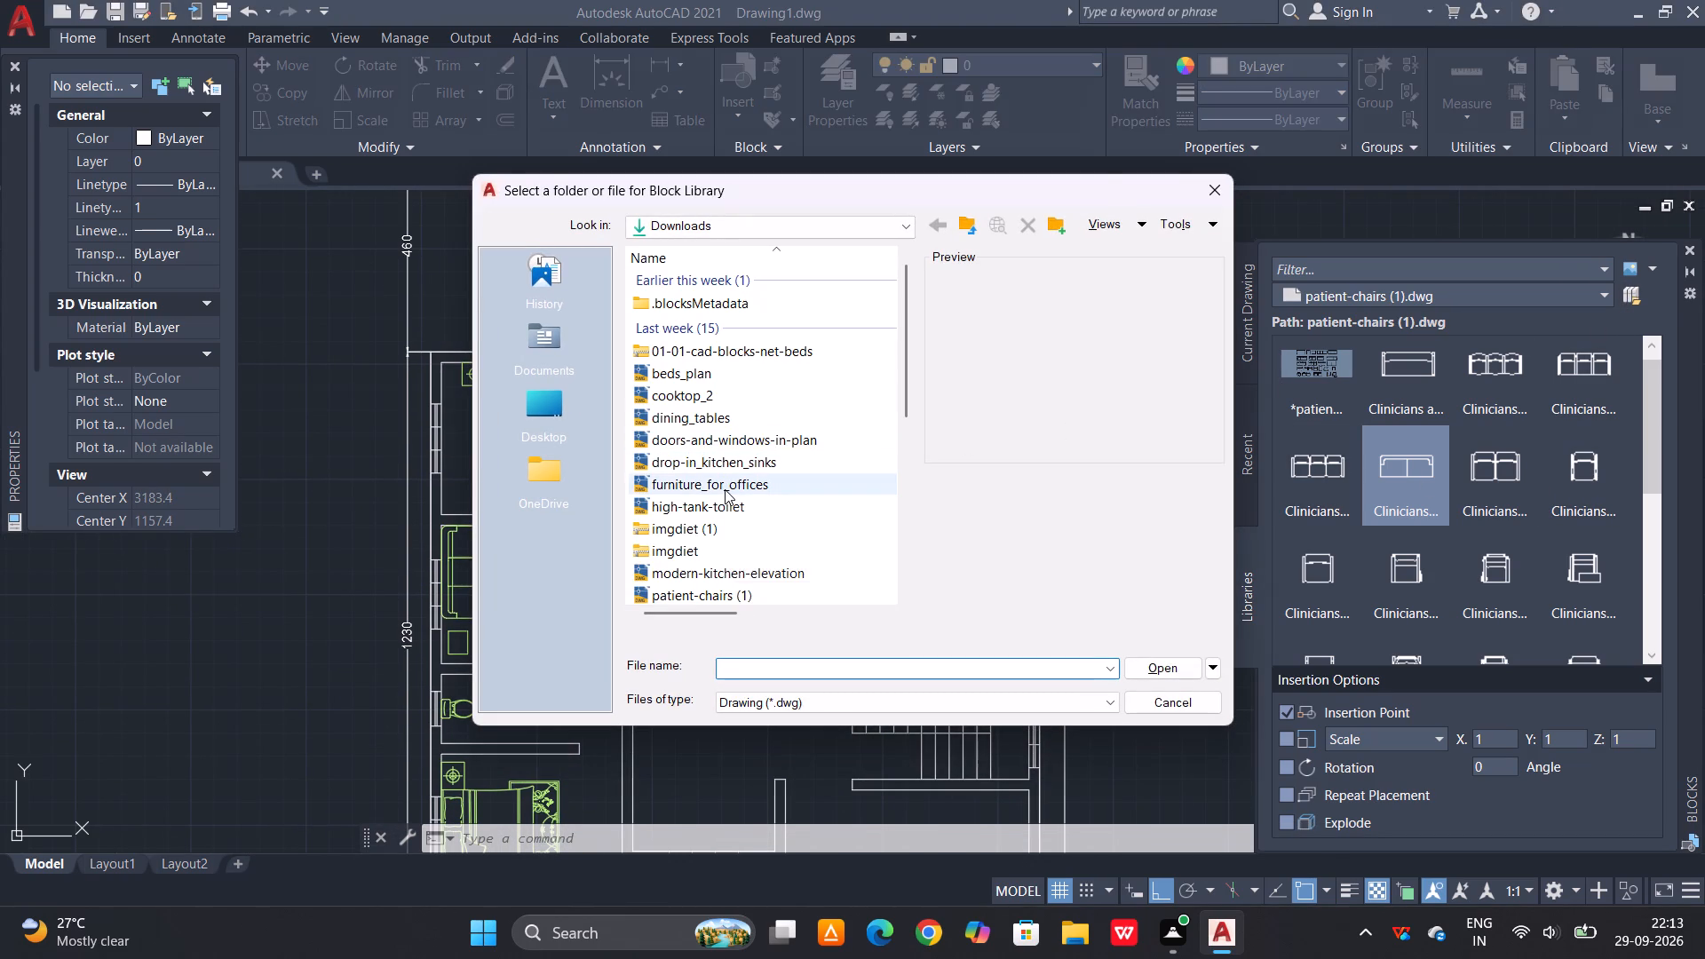
click(735, 425)
click(1162, 668)
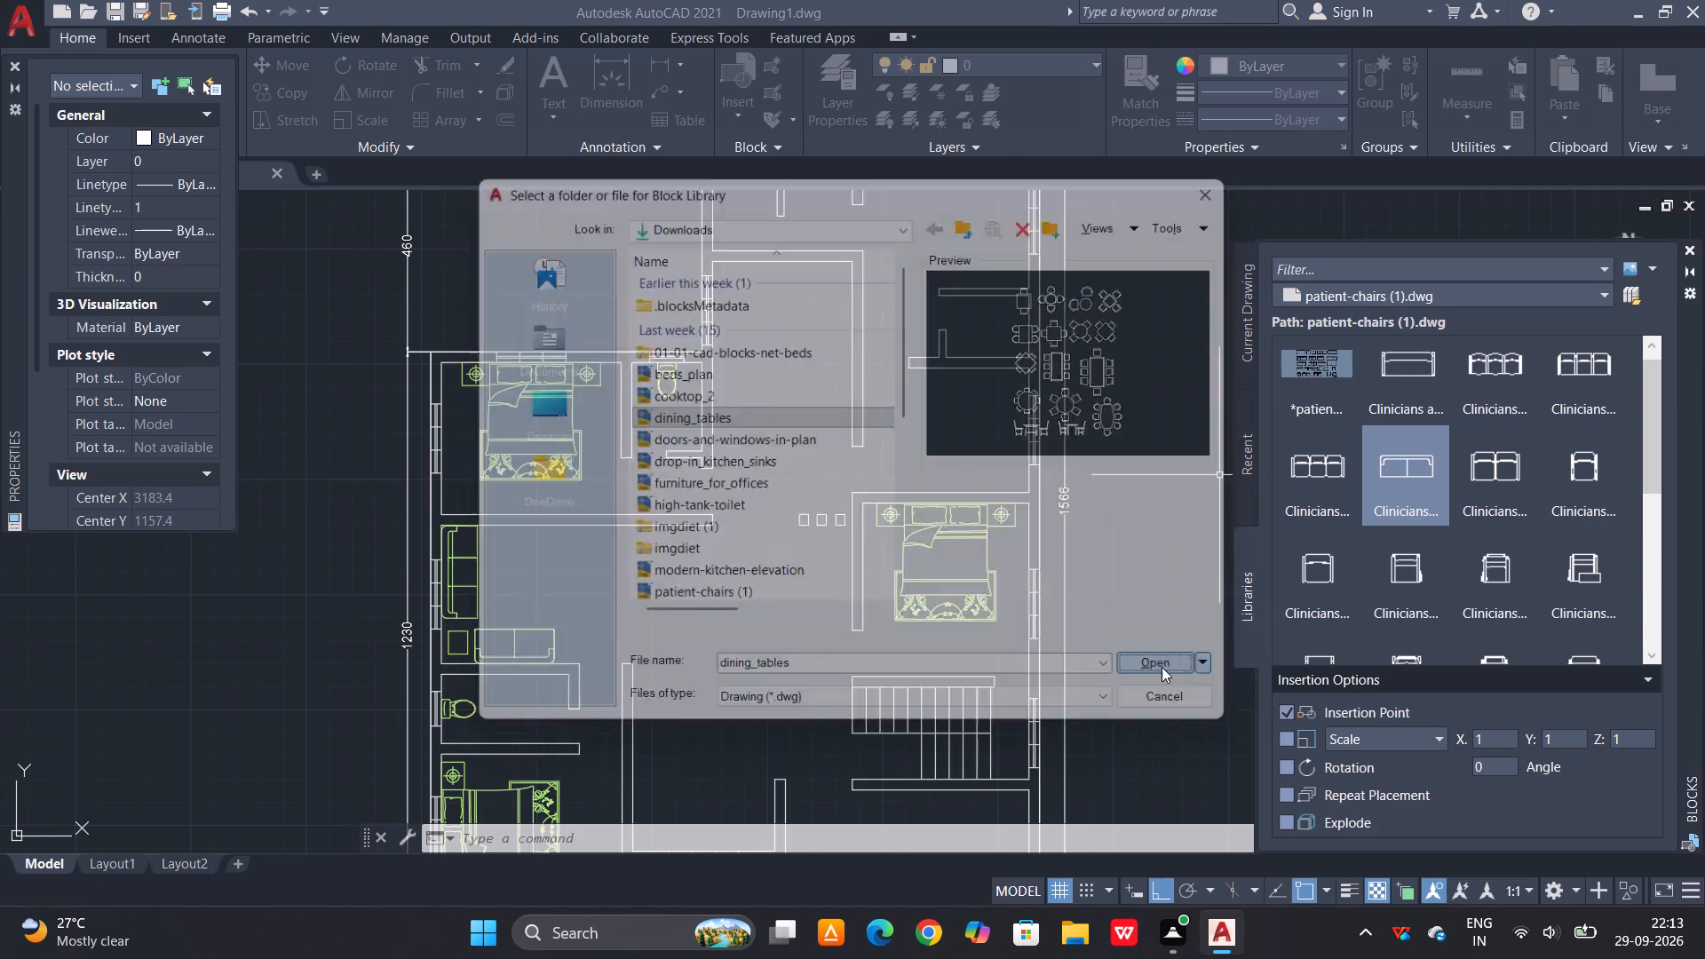
Insert the first 8-person rectangular dining table block into the room east of the upper bedroom's bathroom.
scroll(1447, 500, down, 1)
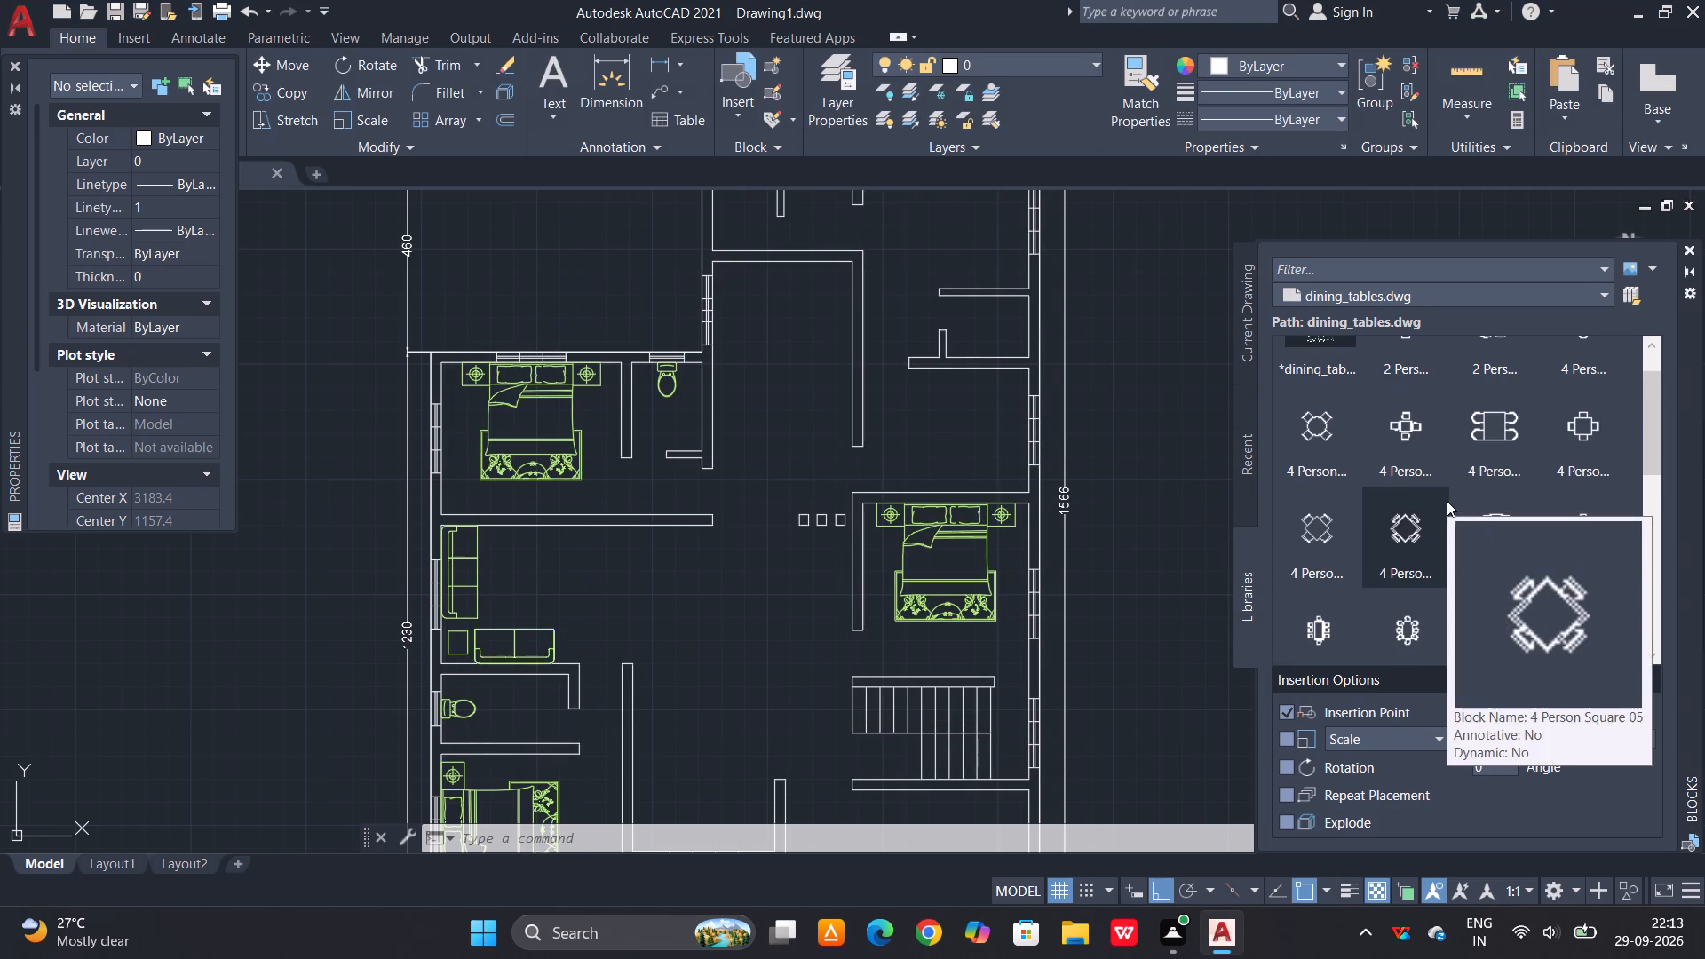
scroll(1674, 529, down, 2)
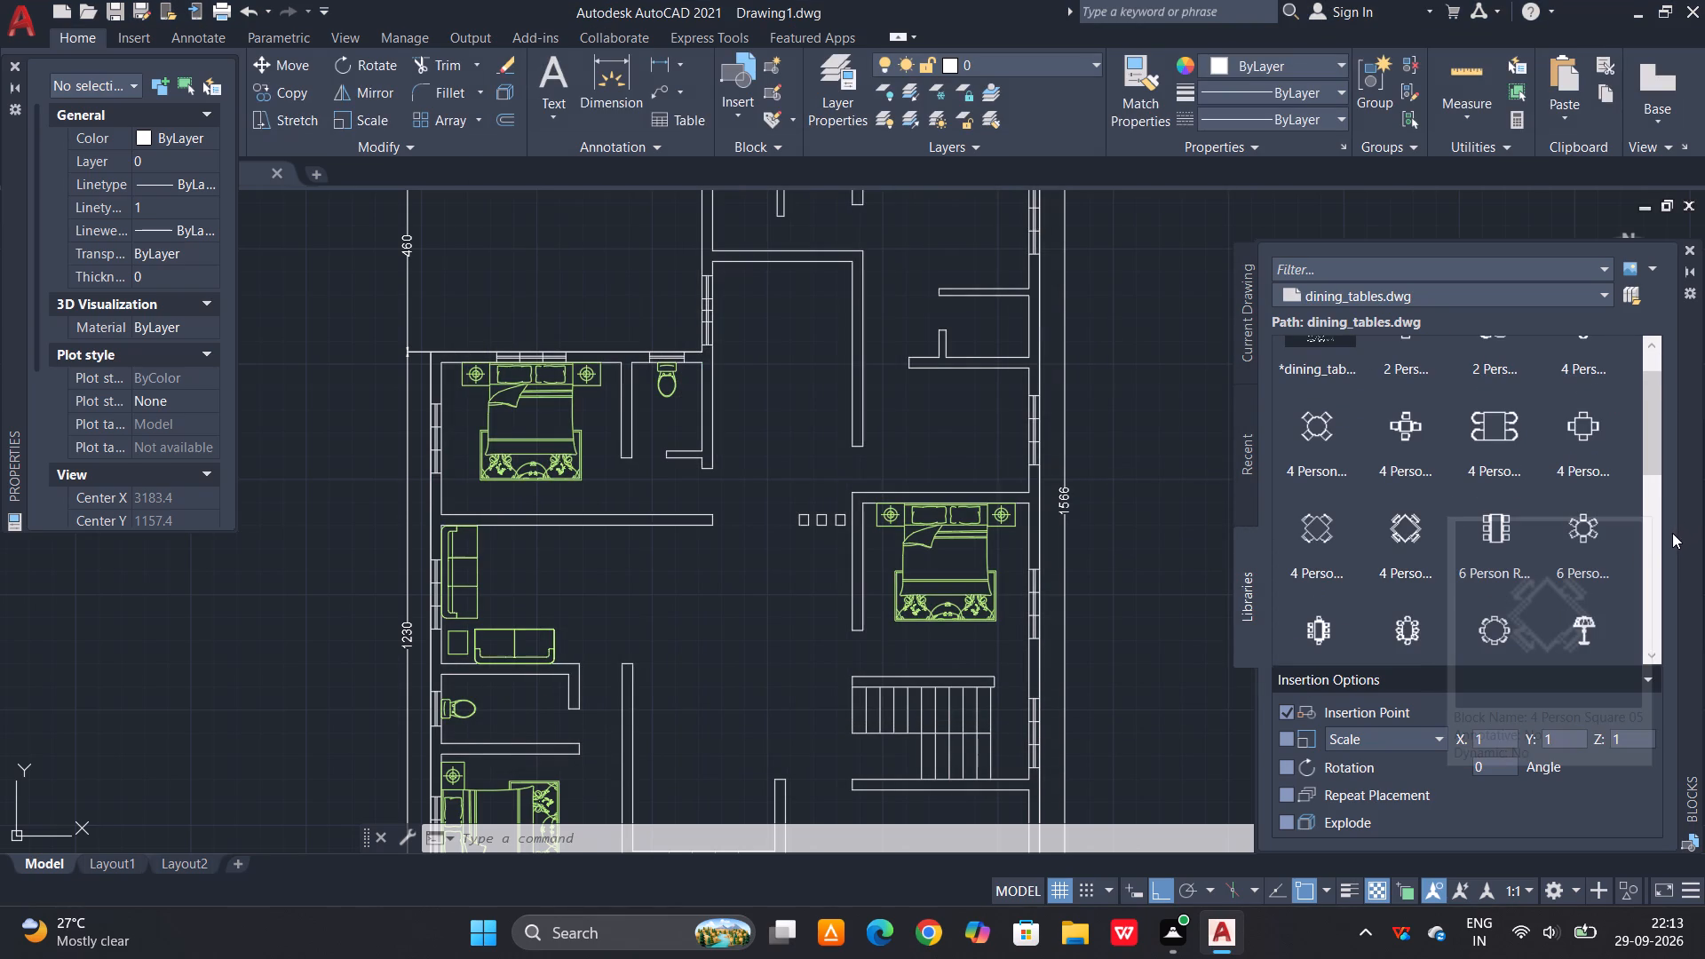
scroll(1655, 540, down, 3)
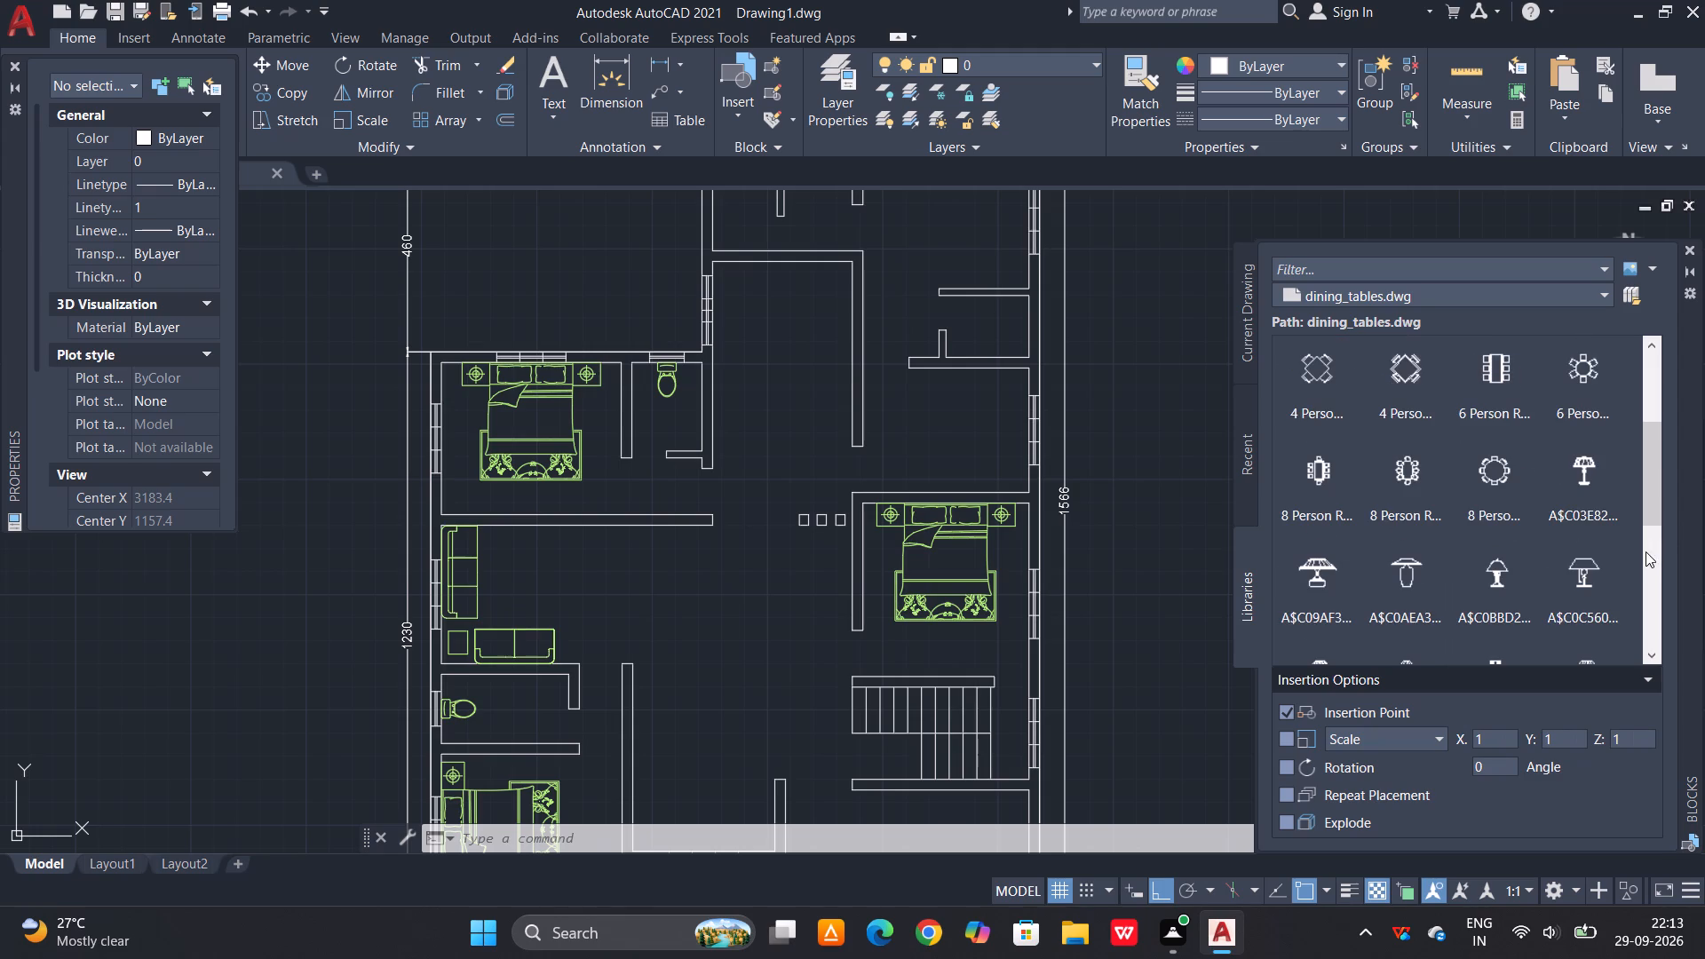
drag(1310, 475, 836, 388)
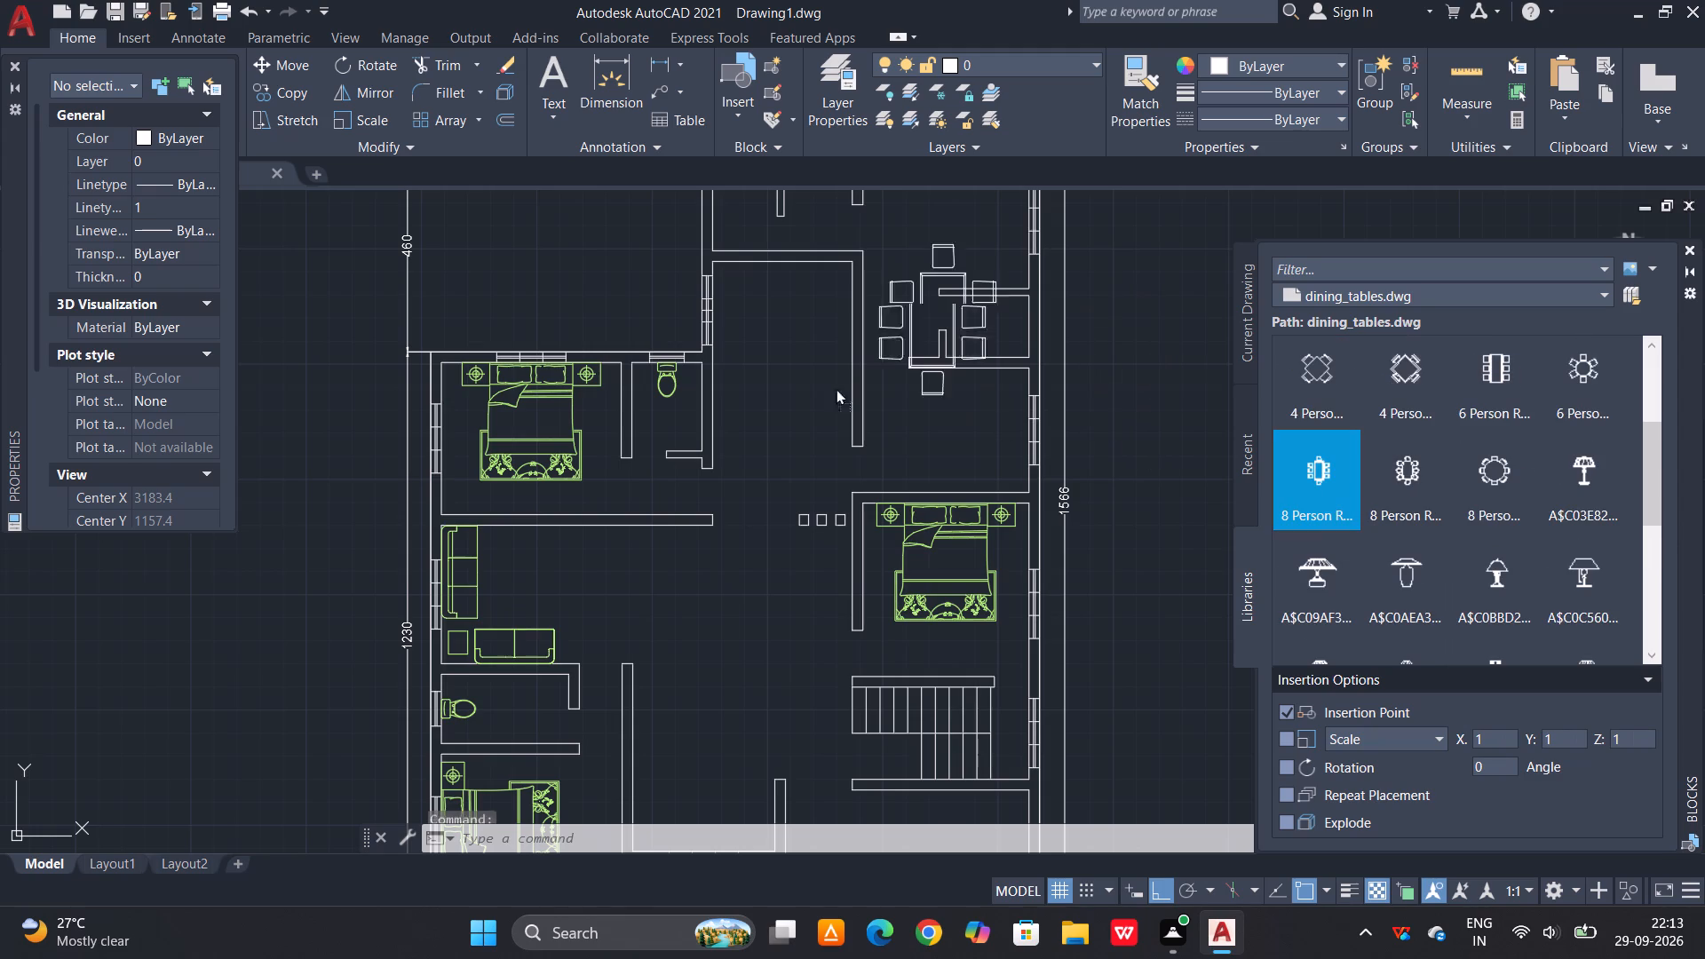
drag(836, 388, 781, 436)
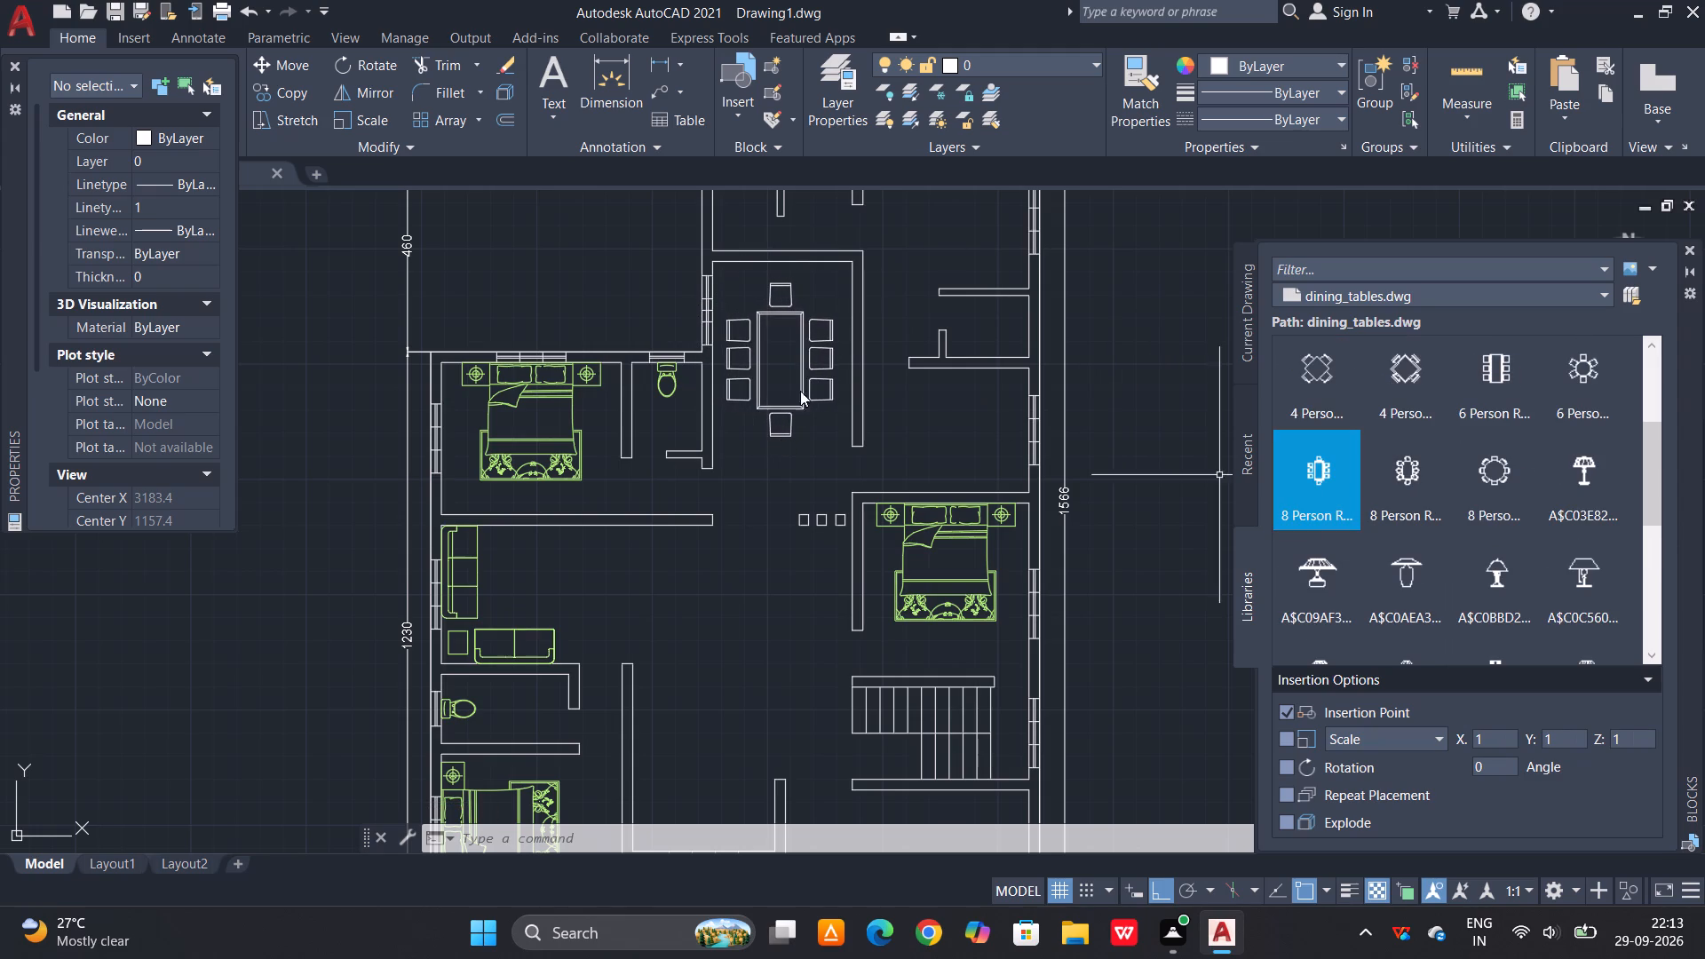
key(Escape)
Scale the dining table set down to about 0.66 from the tabletop's upper-right corner.
drag(781, 408, 775, 424)
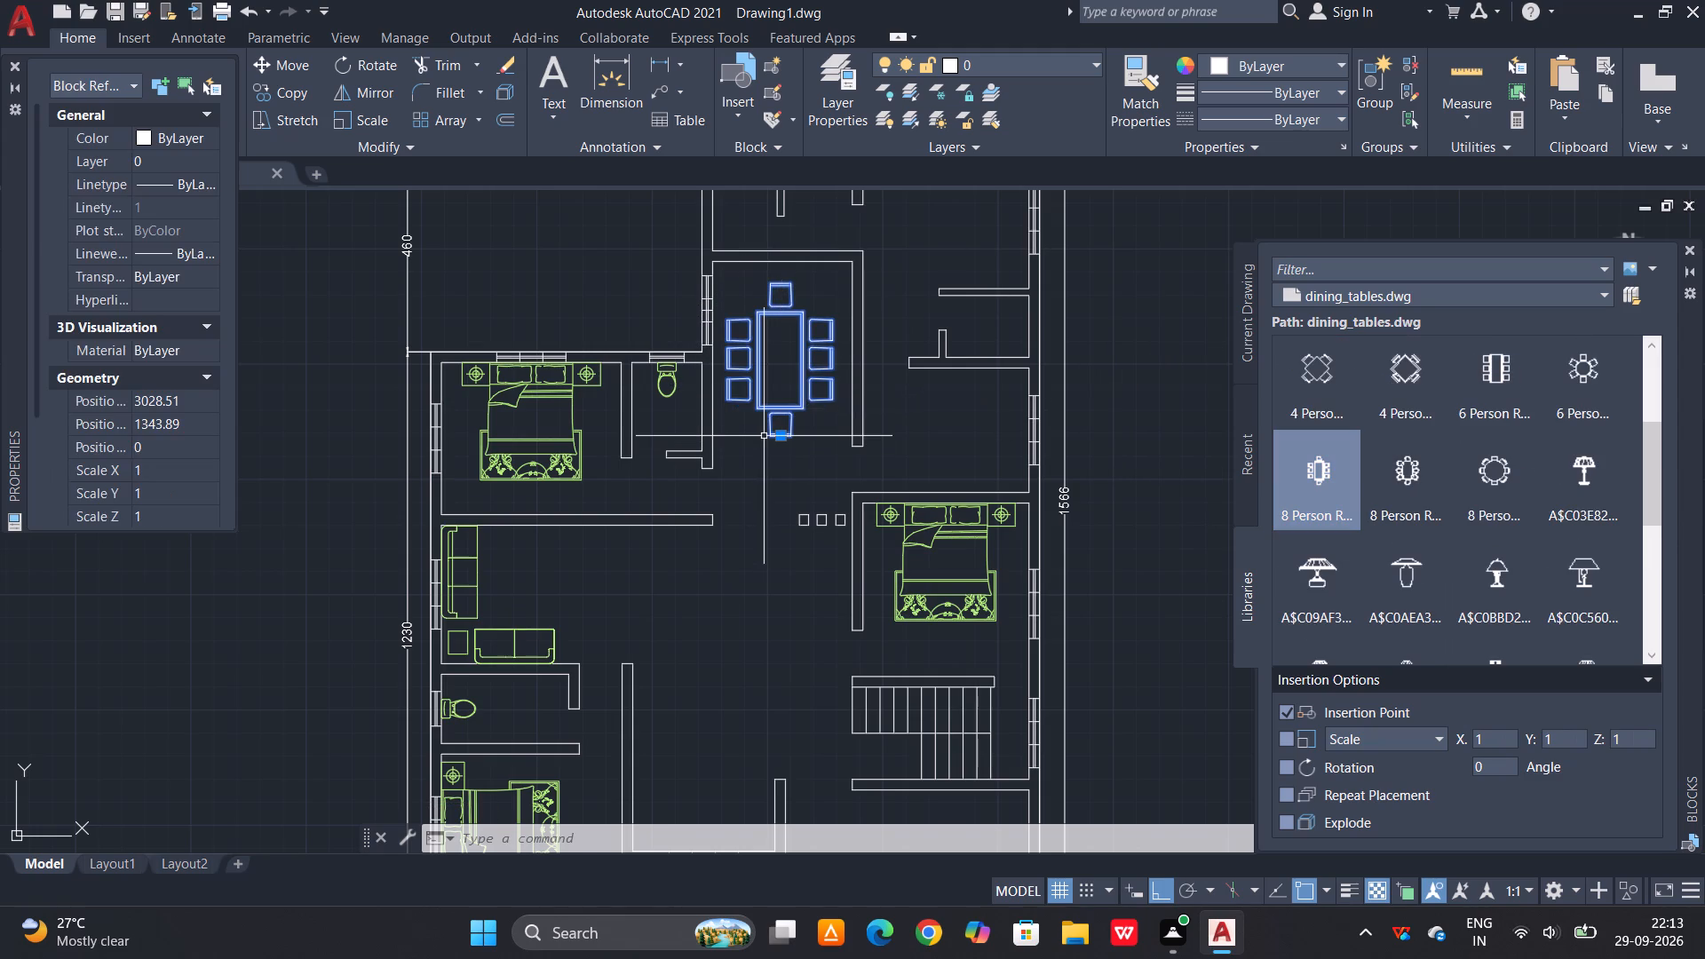
text(SC)
key(space)
click(799, 313)
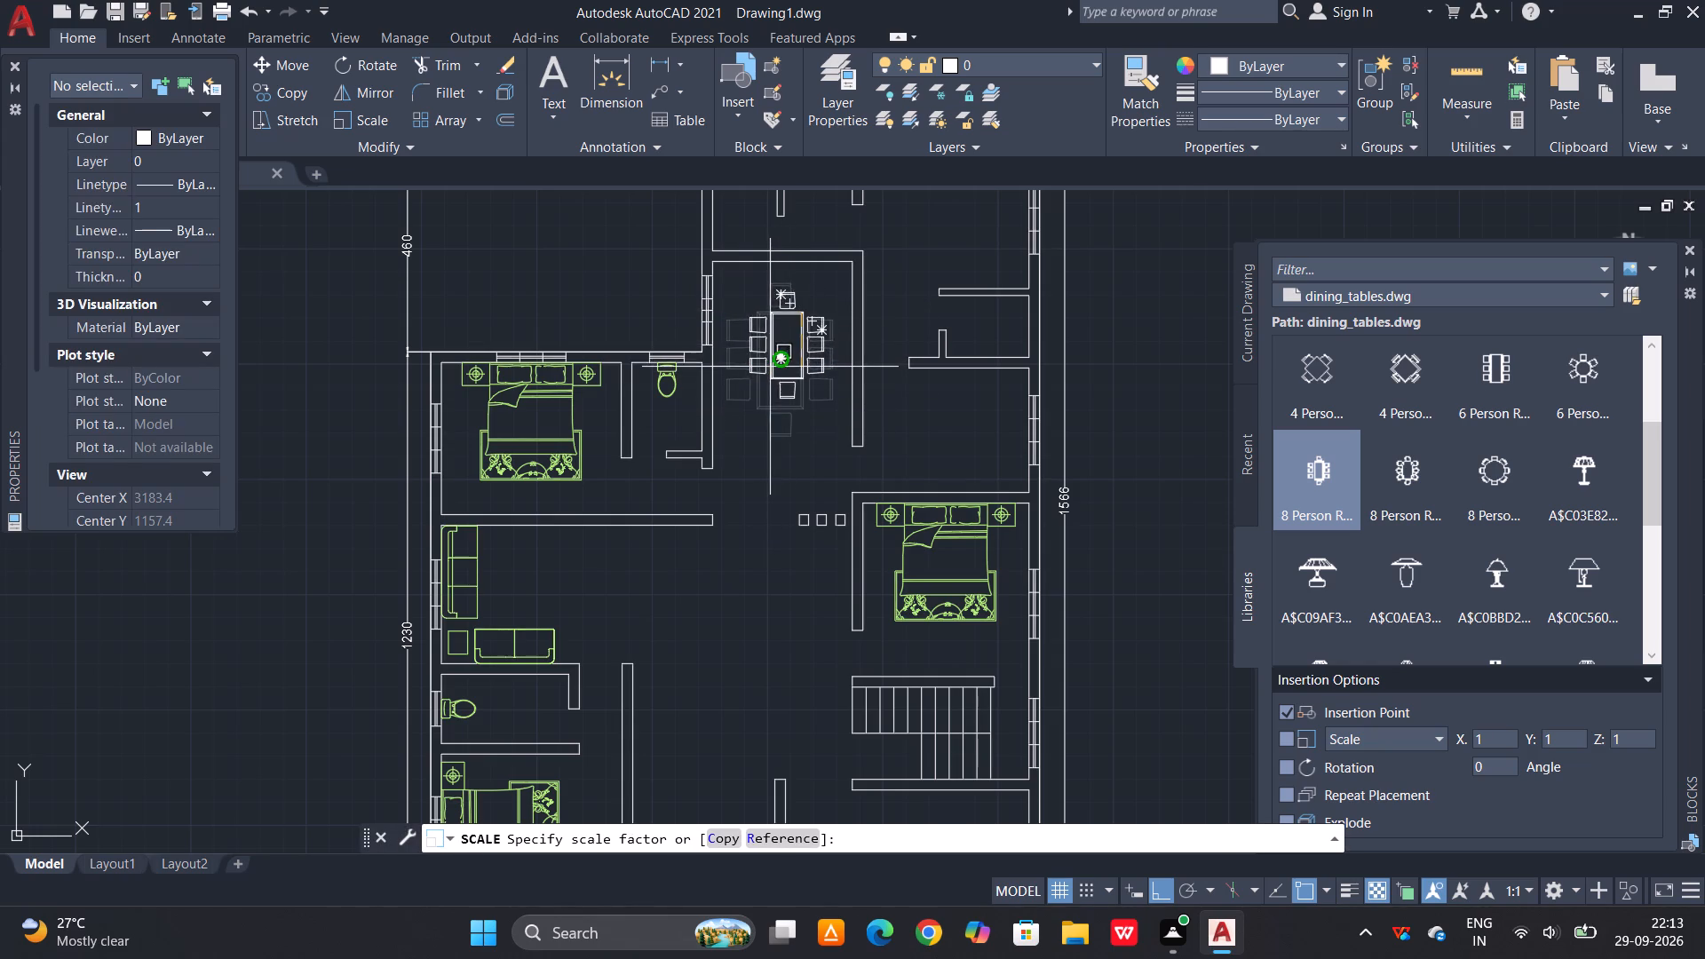
click(770, 367)
Move the dining table set slightly up and left within the dining room.
scroll(810, 342, up, 1)
click(820, 305)
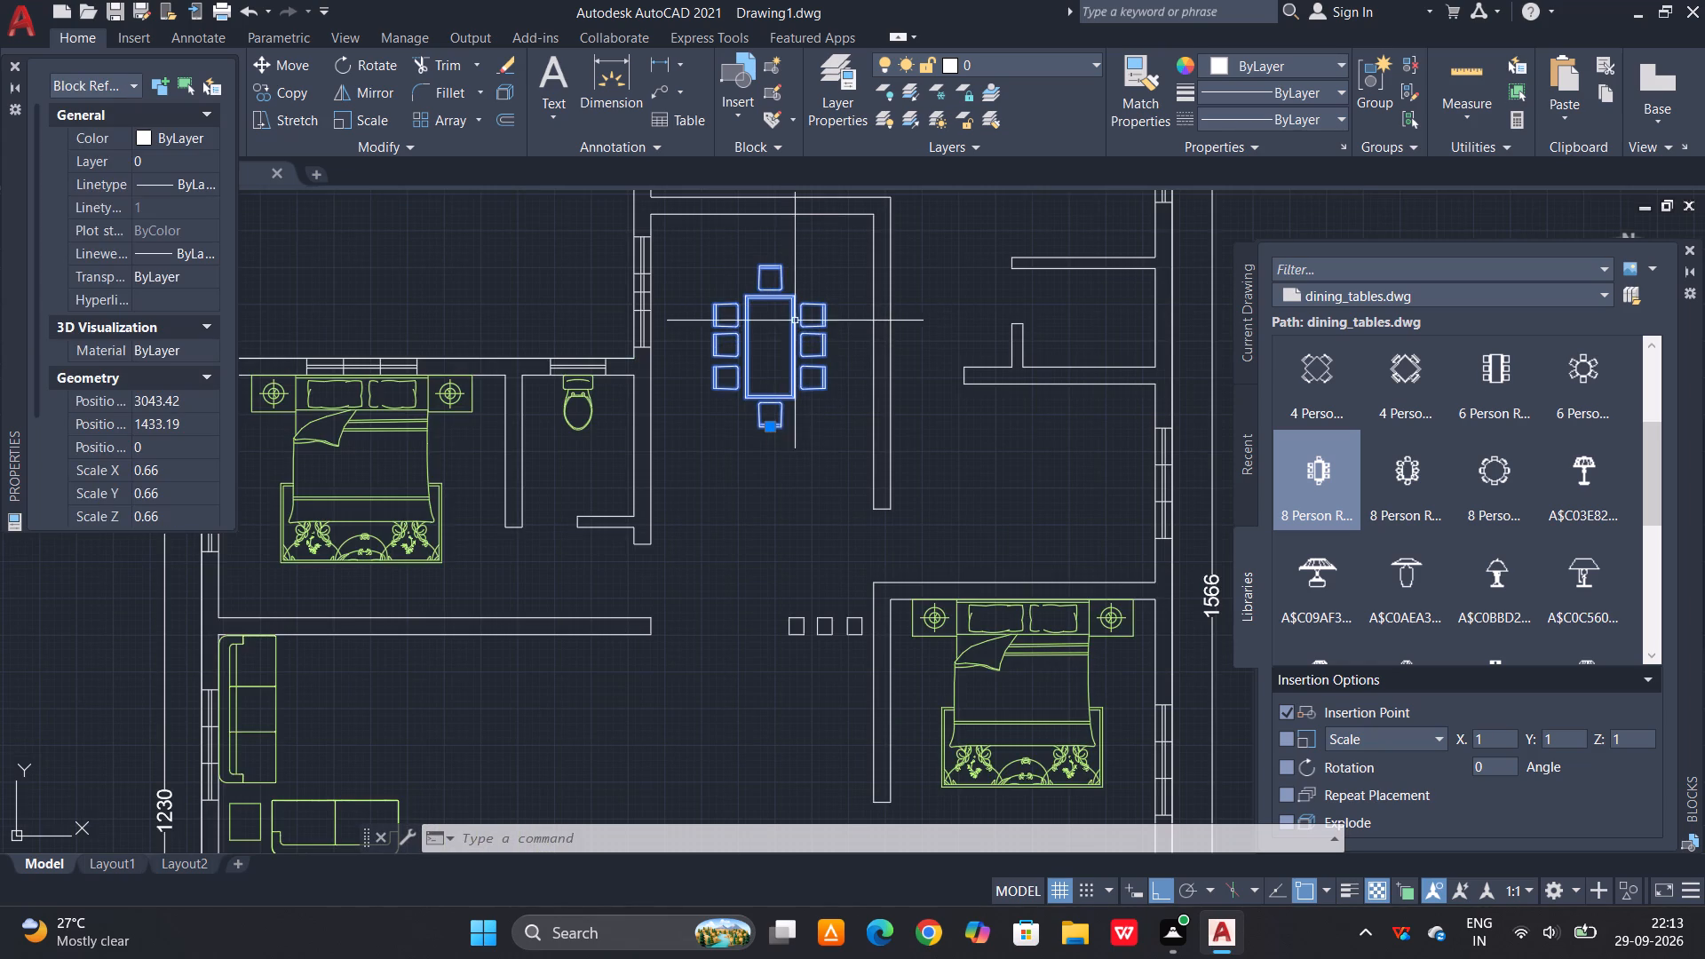
key(m)
key(space)
click(778, 345)
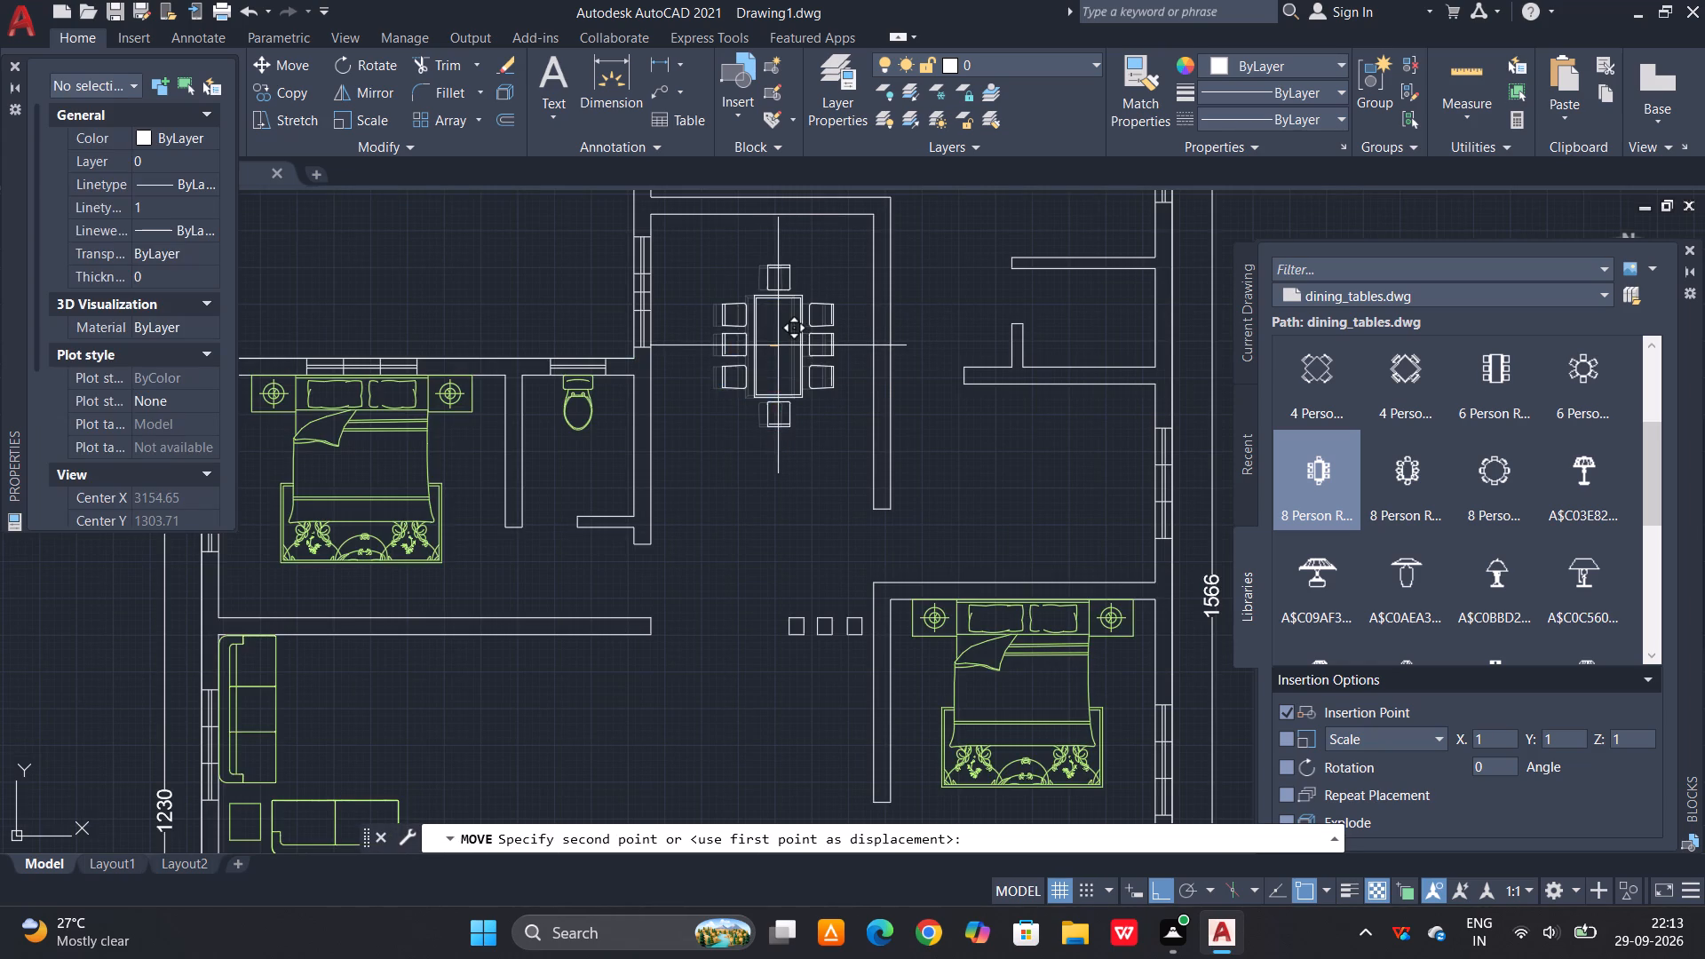
drag(757, 329, 762, 321)
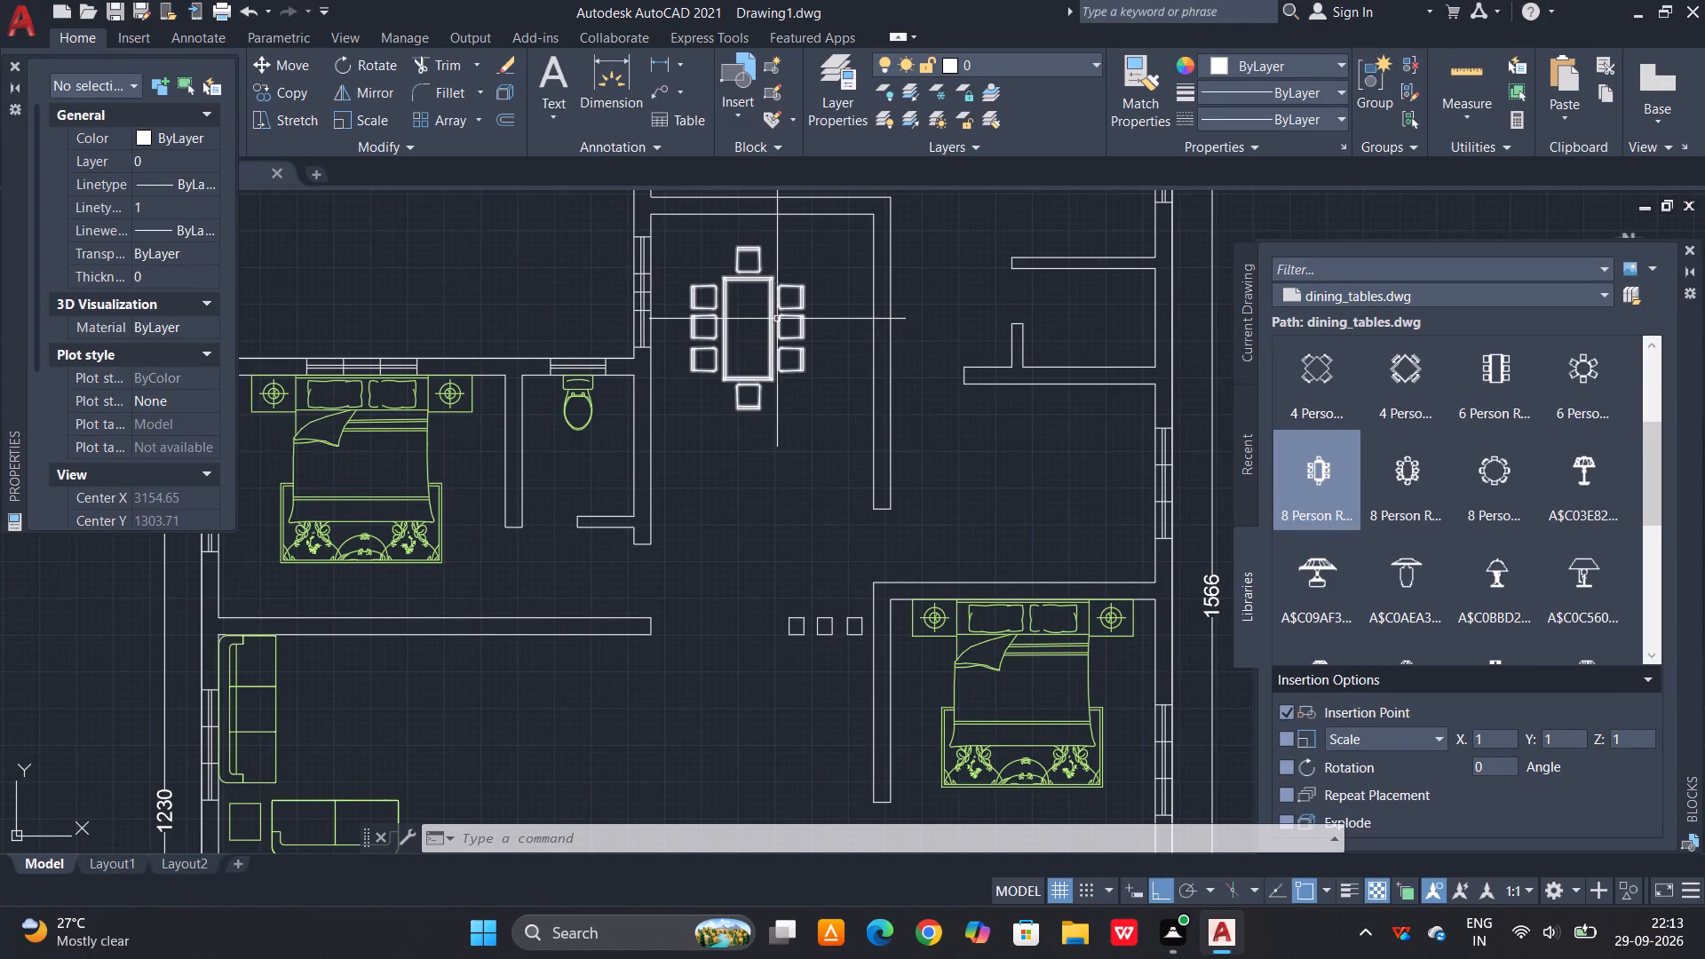
key(Escape)
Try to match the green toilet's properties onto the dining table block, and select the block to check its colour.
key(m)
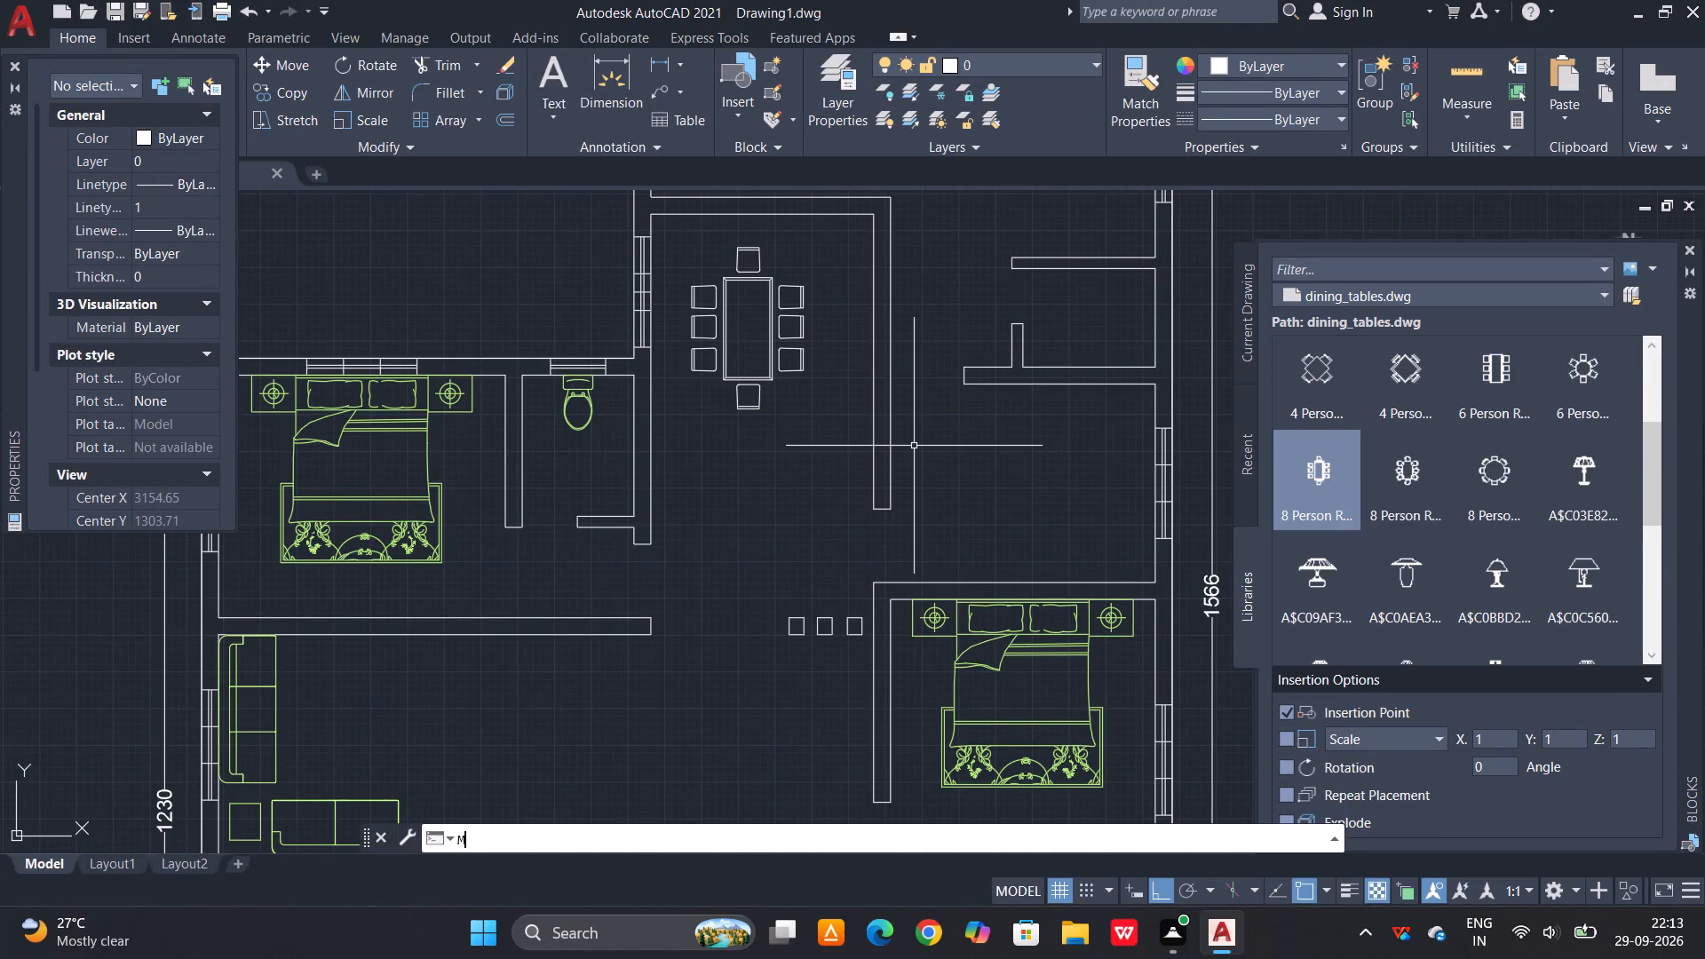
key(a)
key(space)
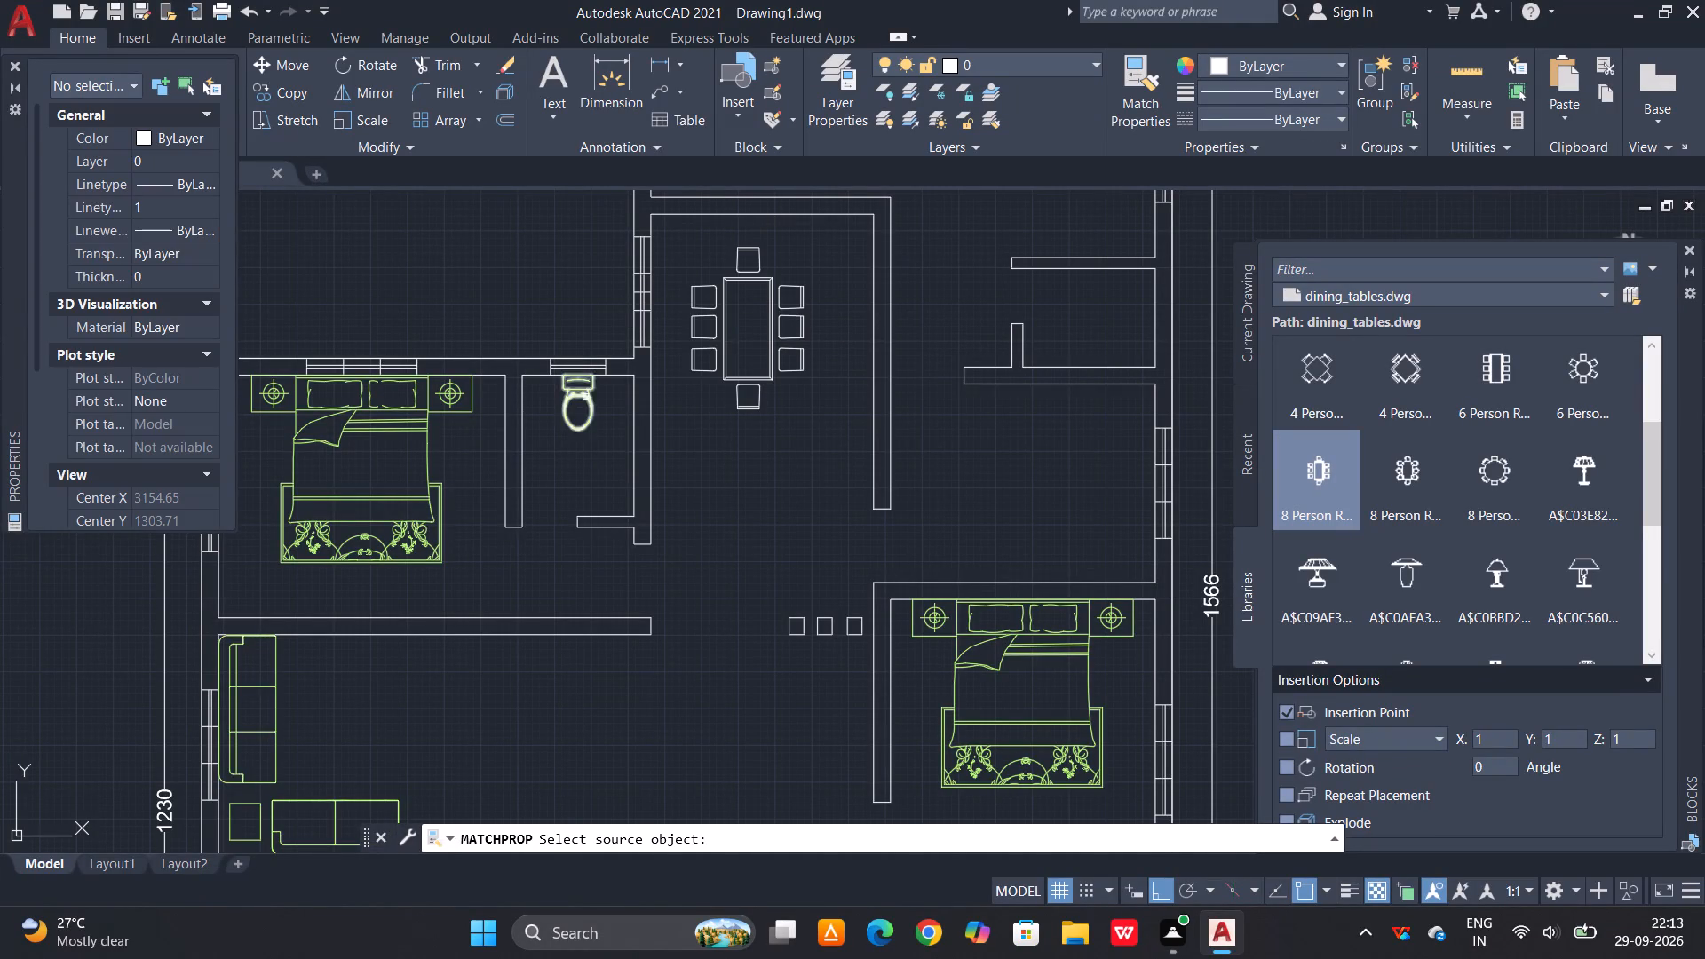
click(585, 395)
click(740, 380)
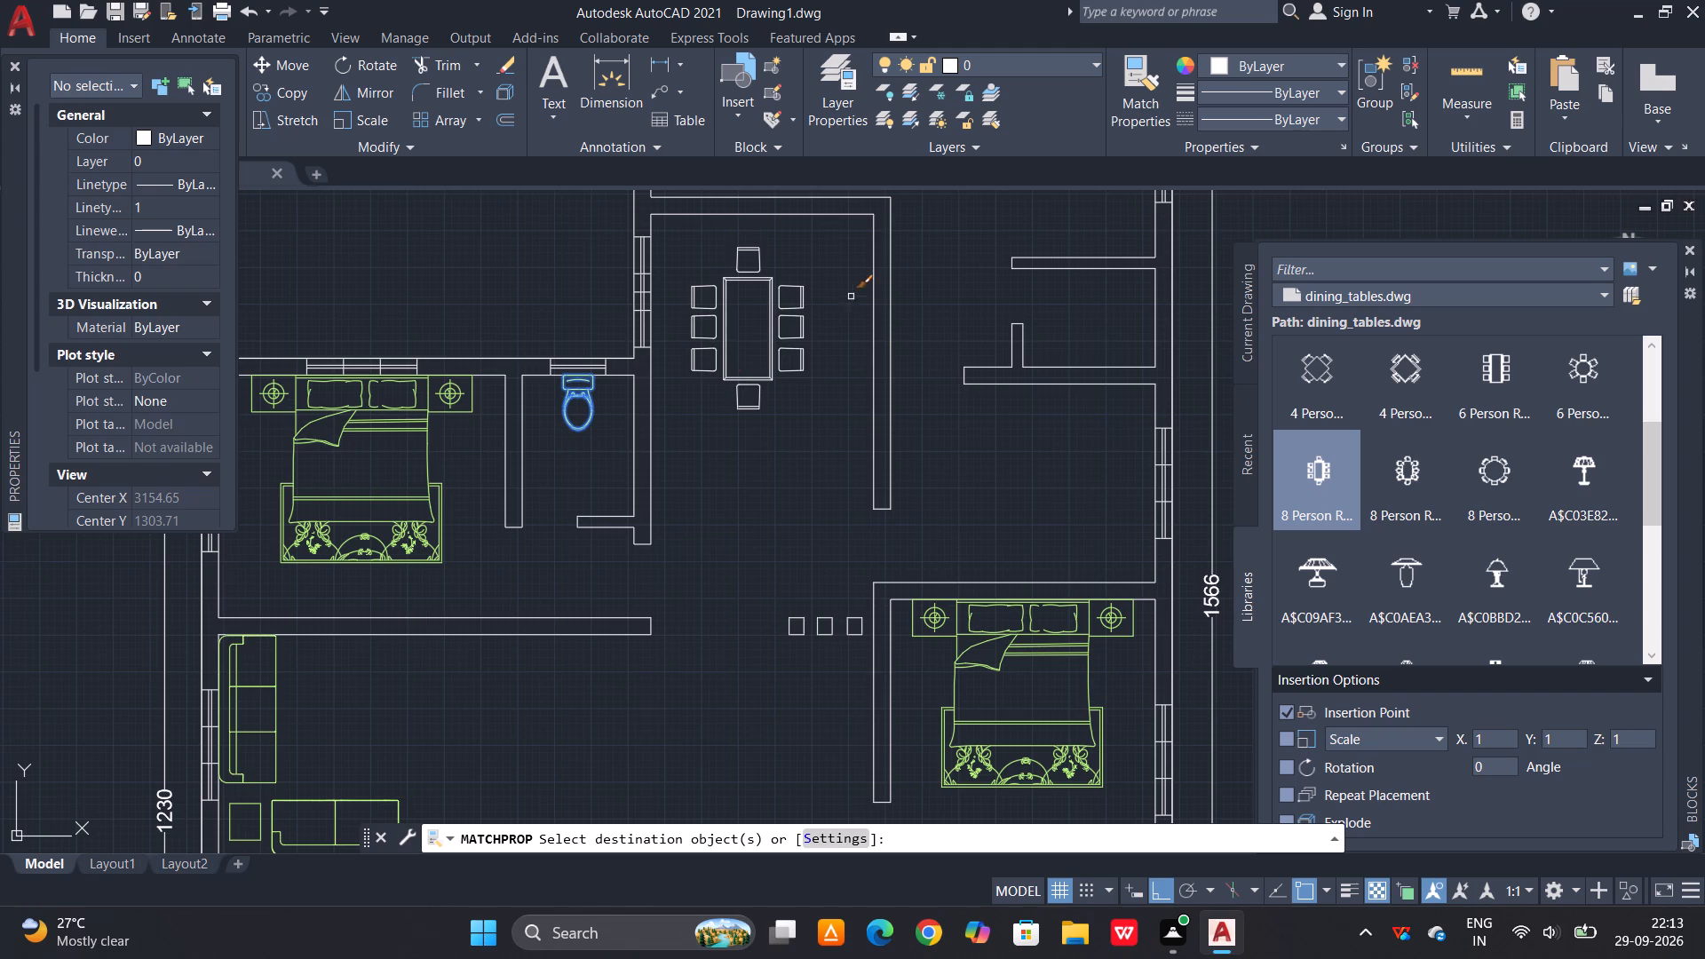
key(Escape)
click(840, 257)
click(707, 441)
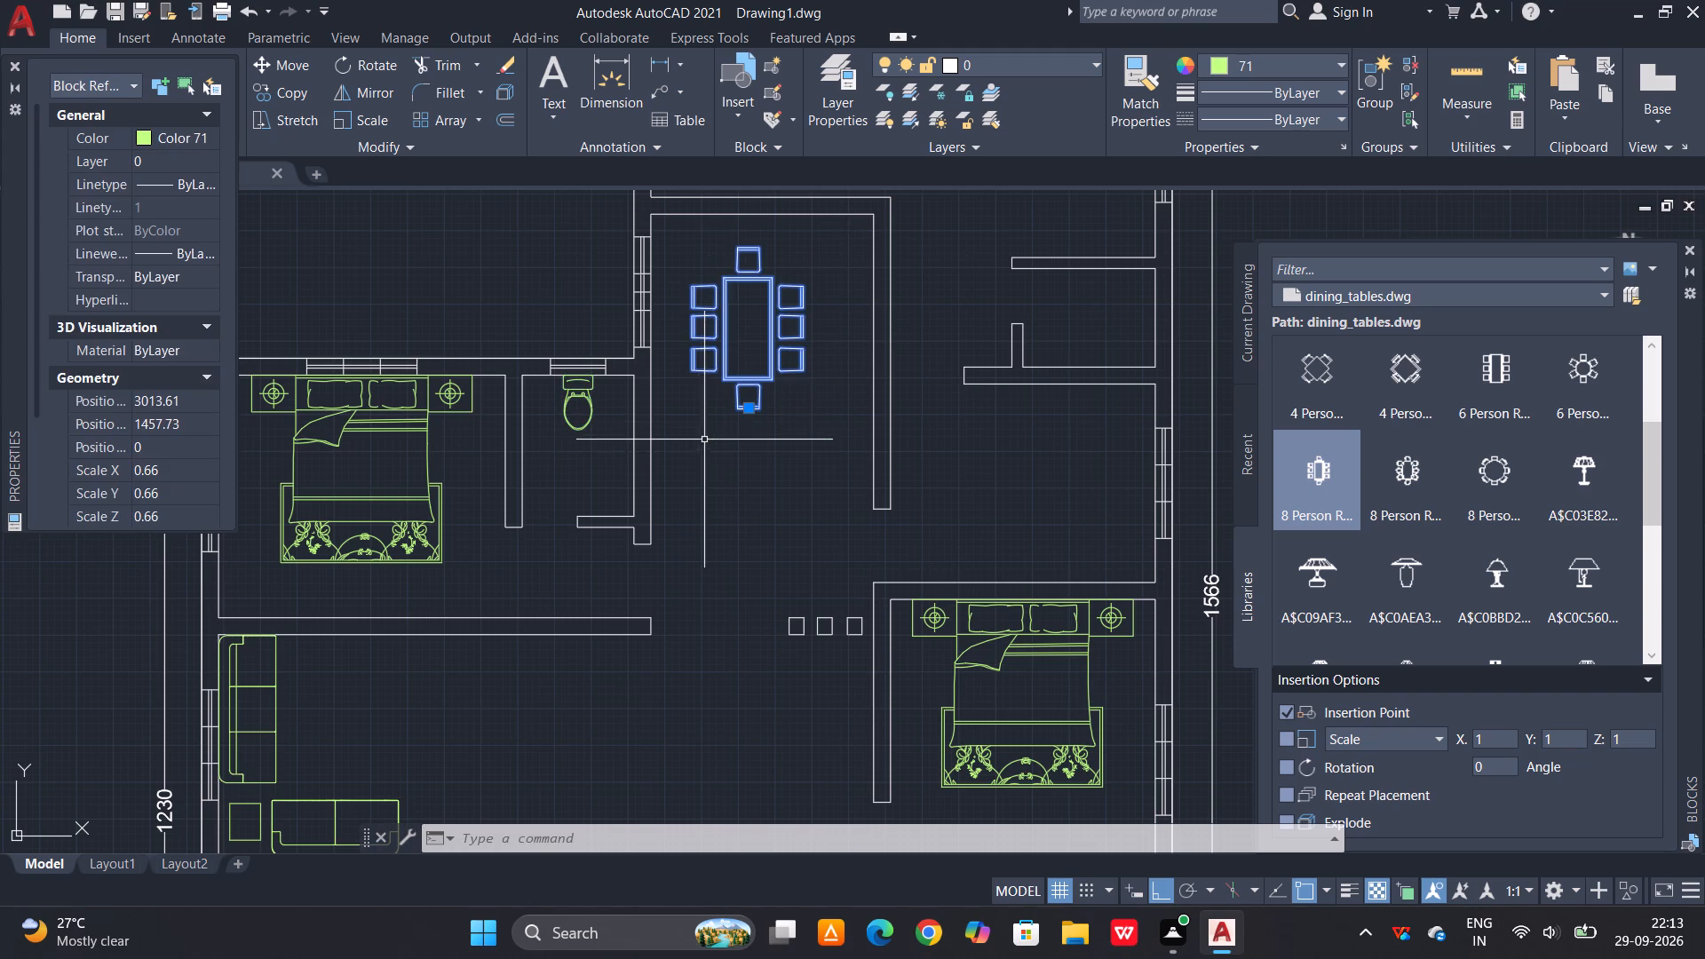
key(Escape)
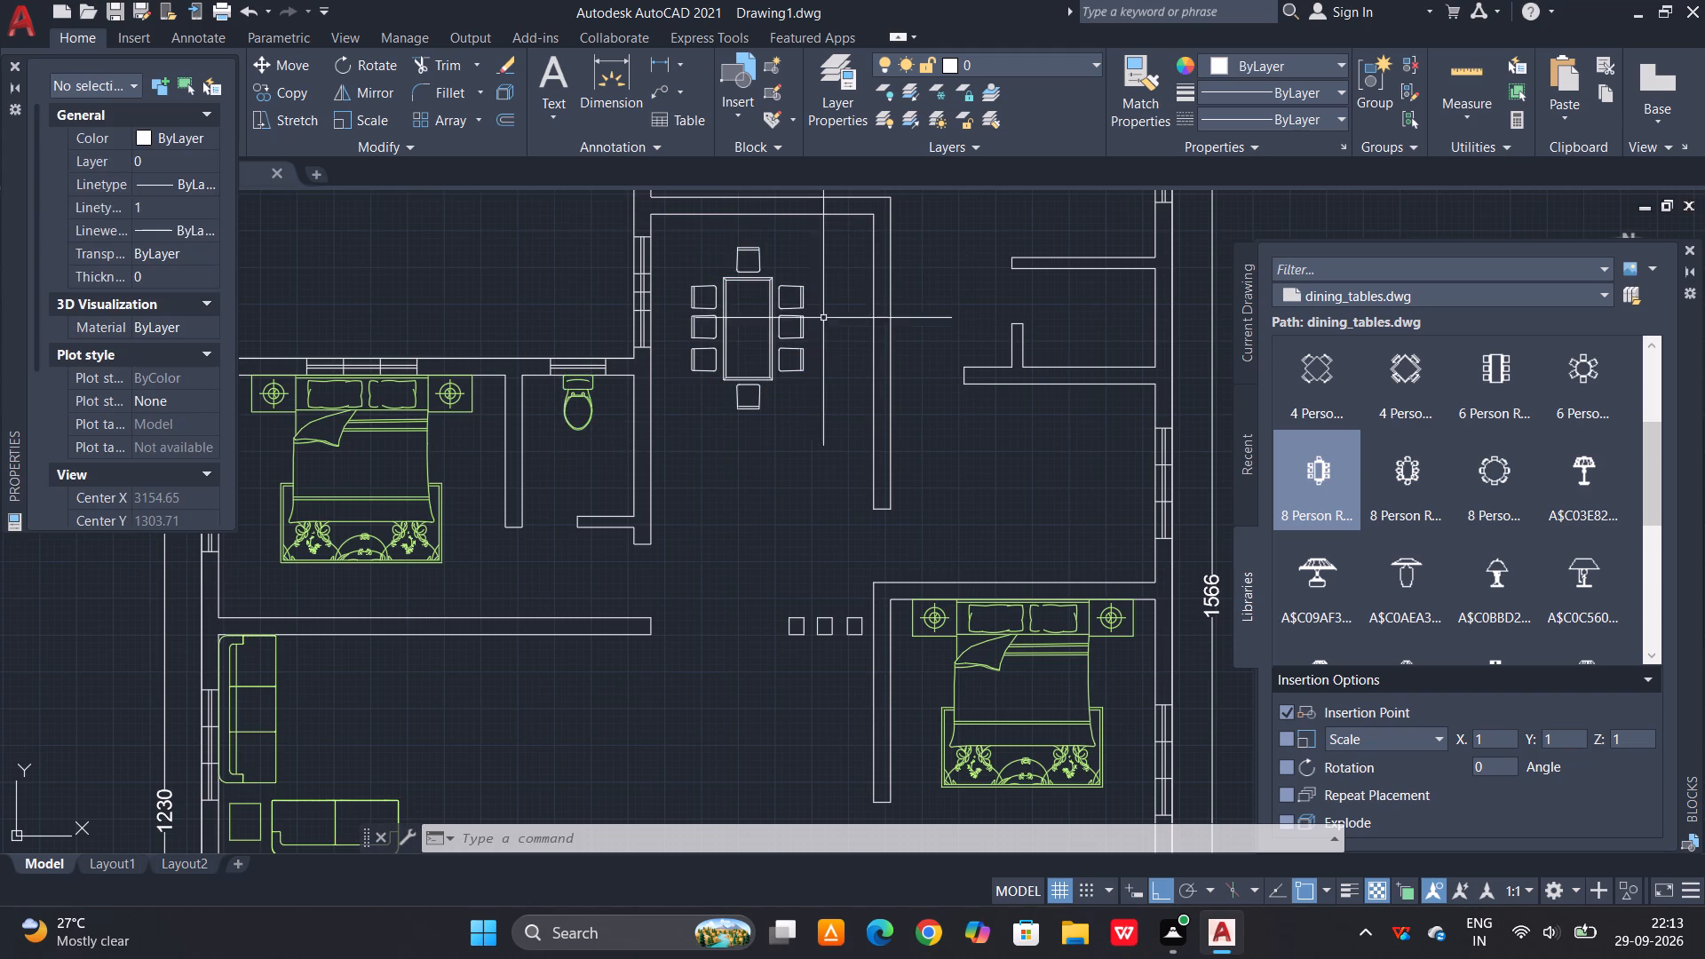
Explode the dining table block into separate objects.
drag(825, 253, 814, 259)
click(694, 429)
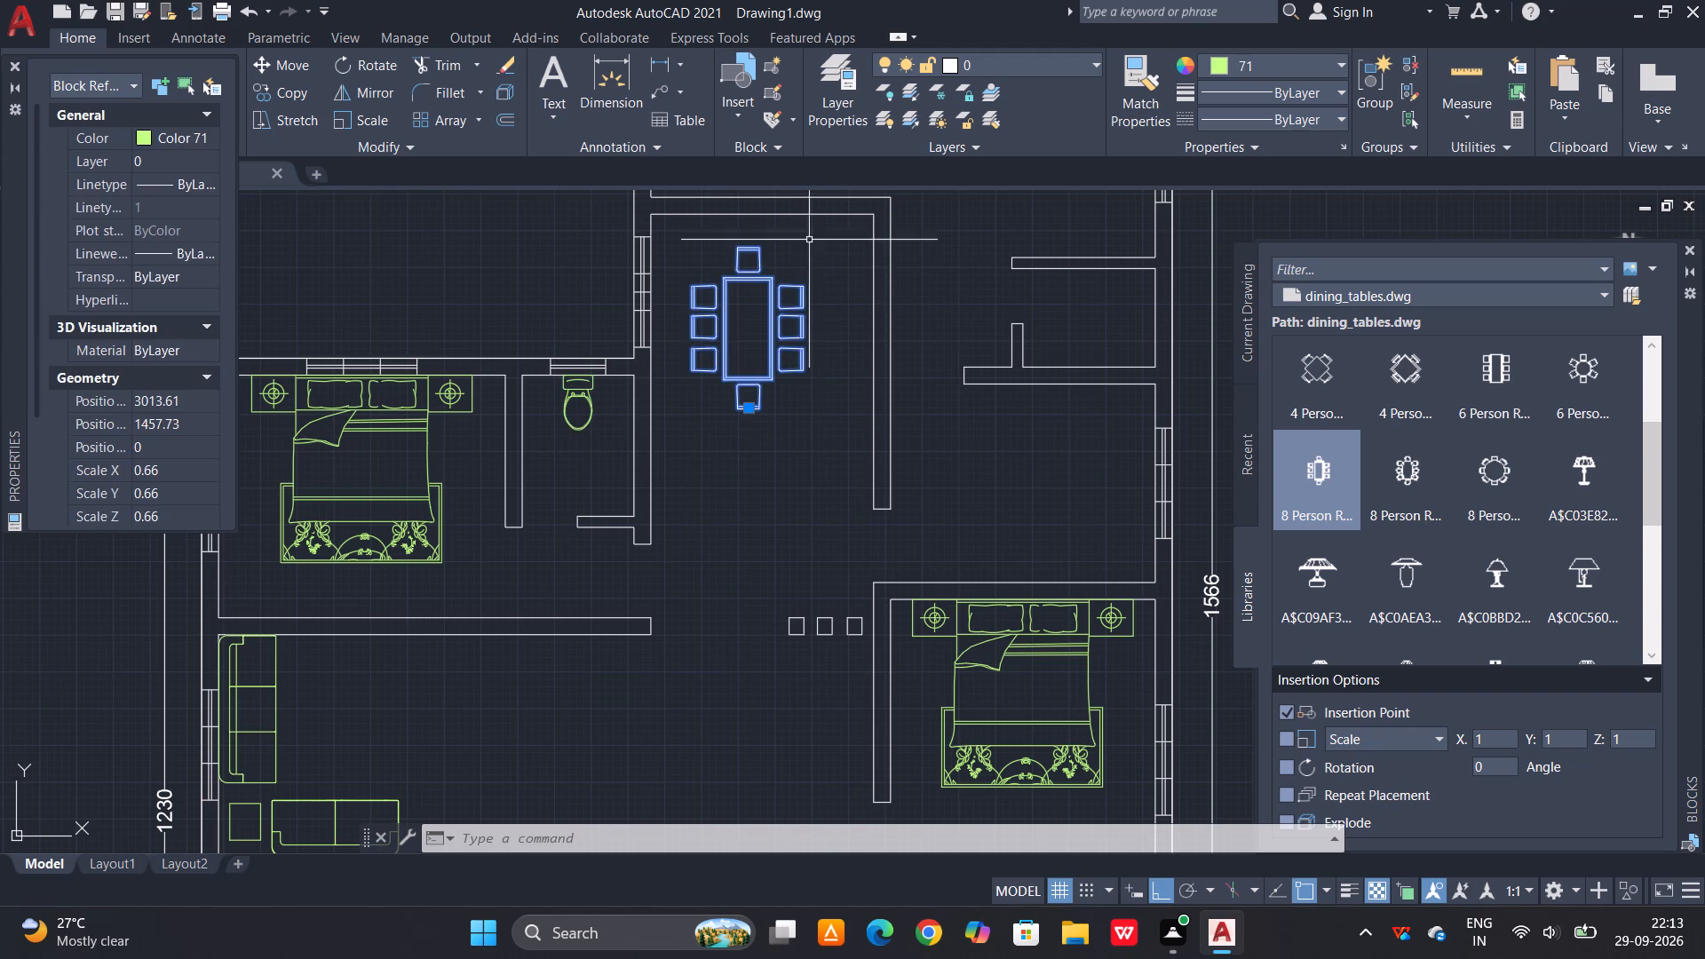
scroll(821, 201, up, 1)
text(X)
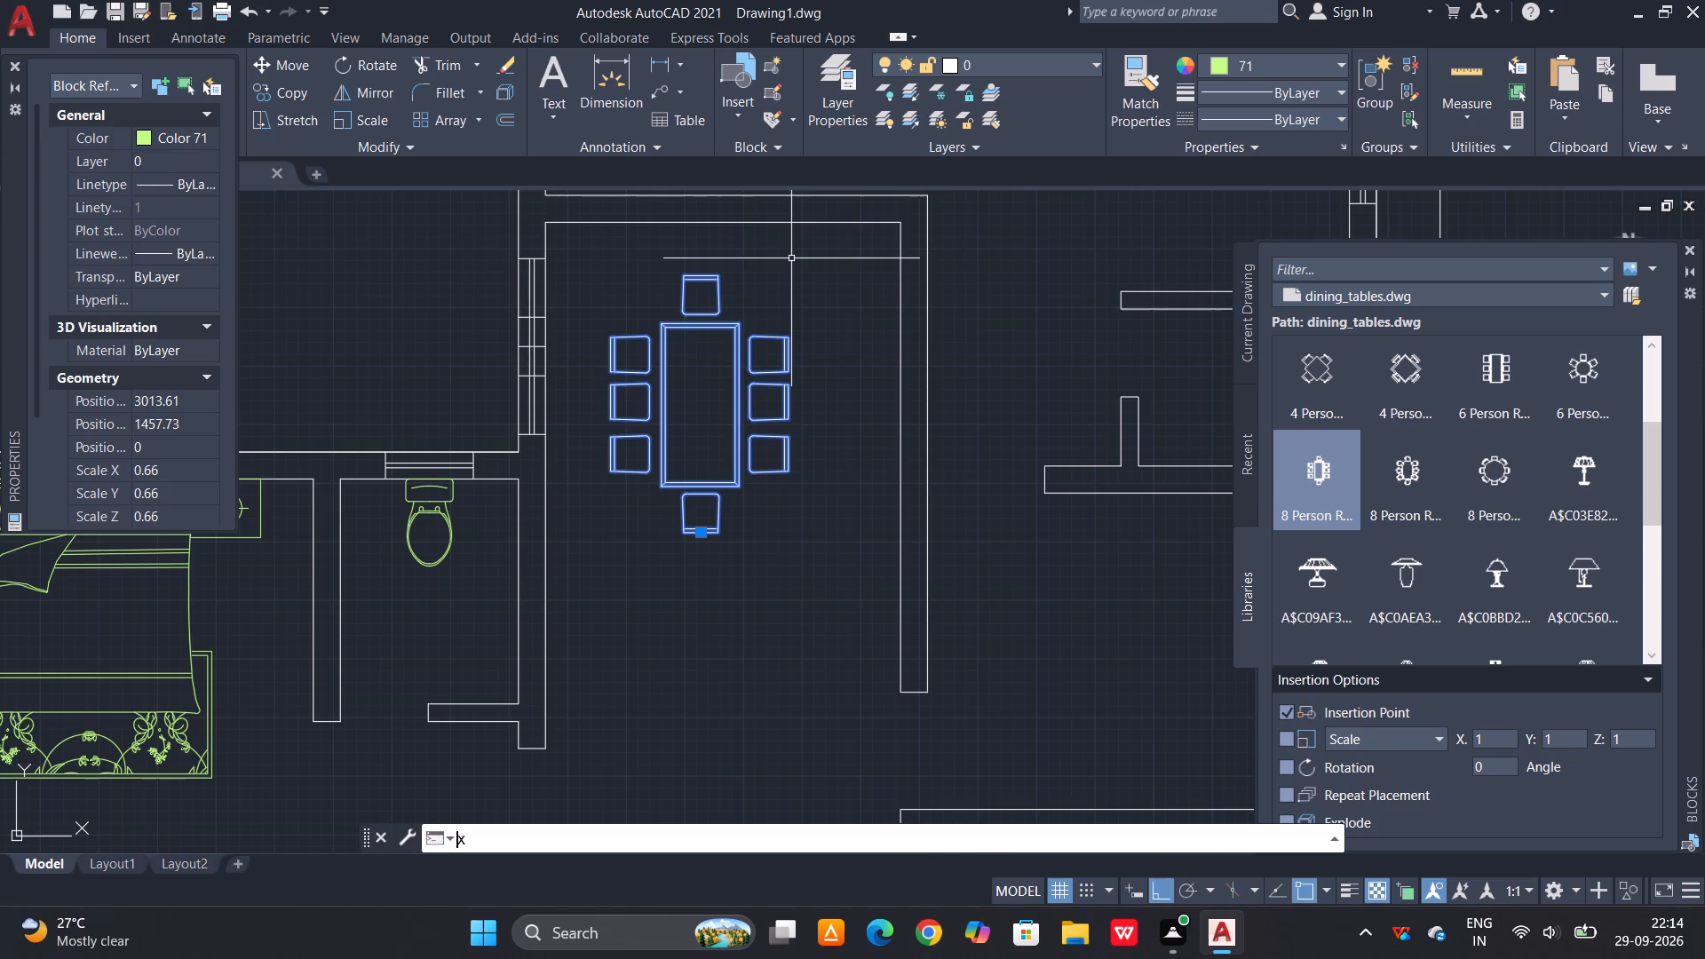
key(space)
key(m)
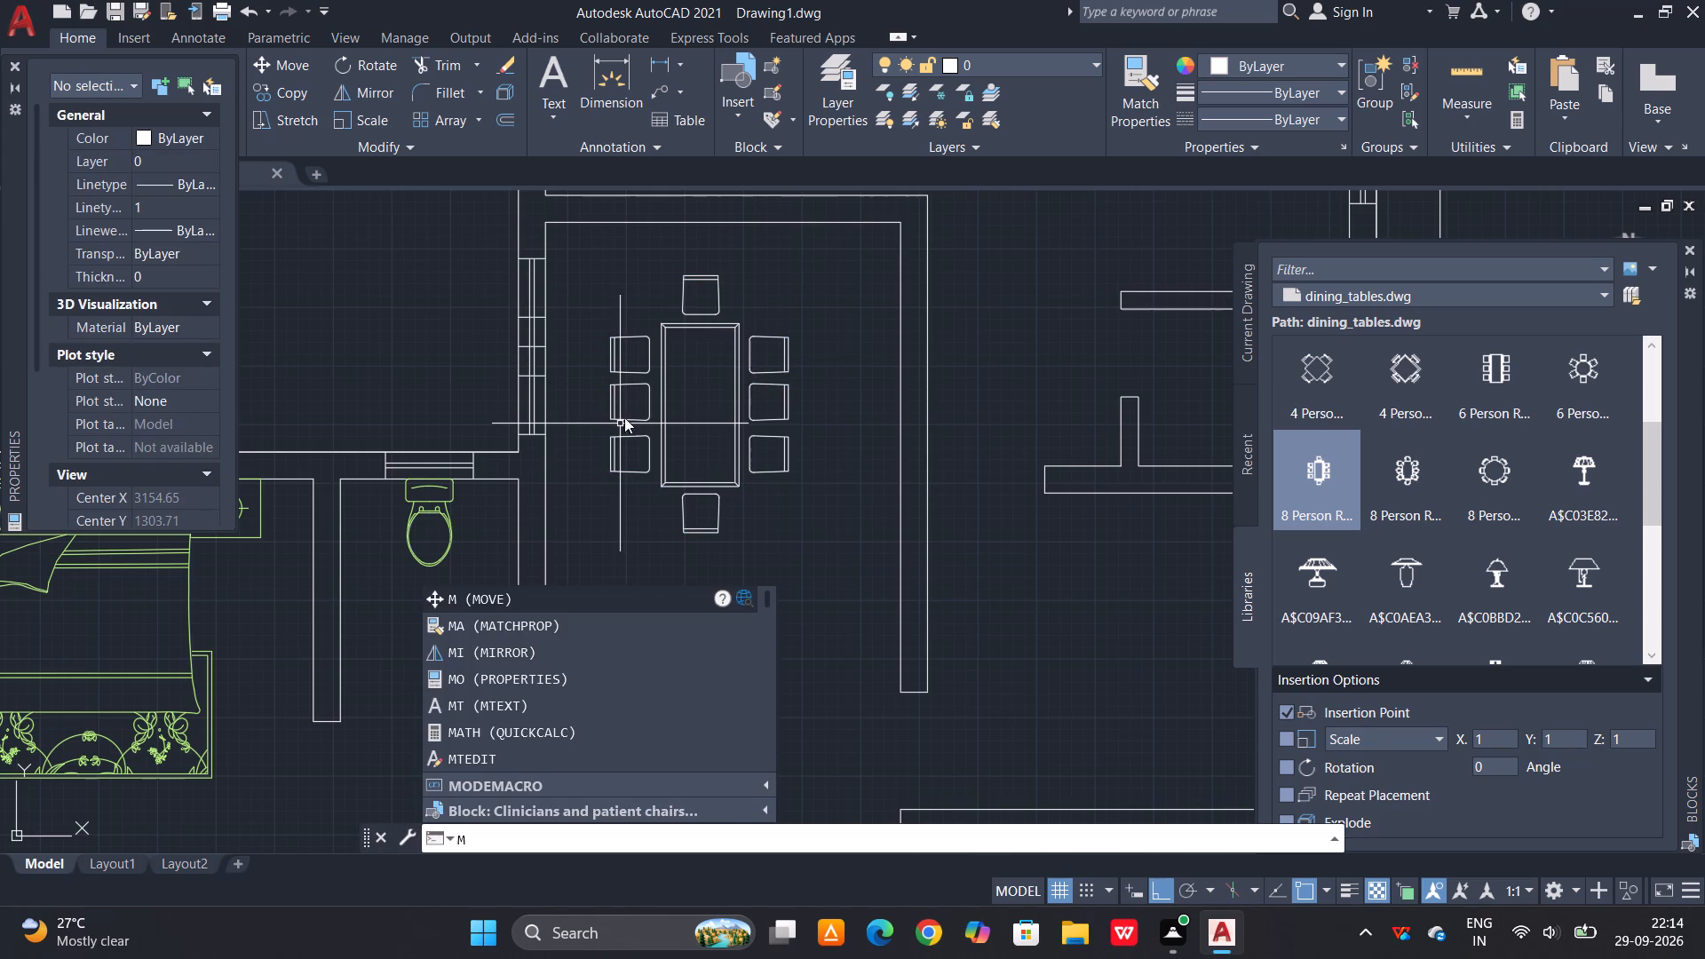
key(Escape)
Set the colour of all the exploded dining table and chair objects to Color 71.
click(807, 256)
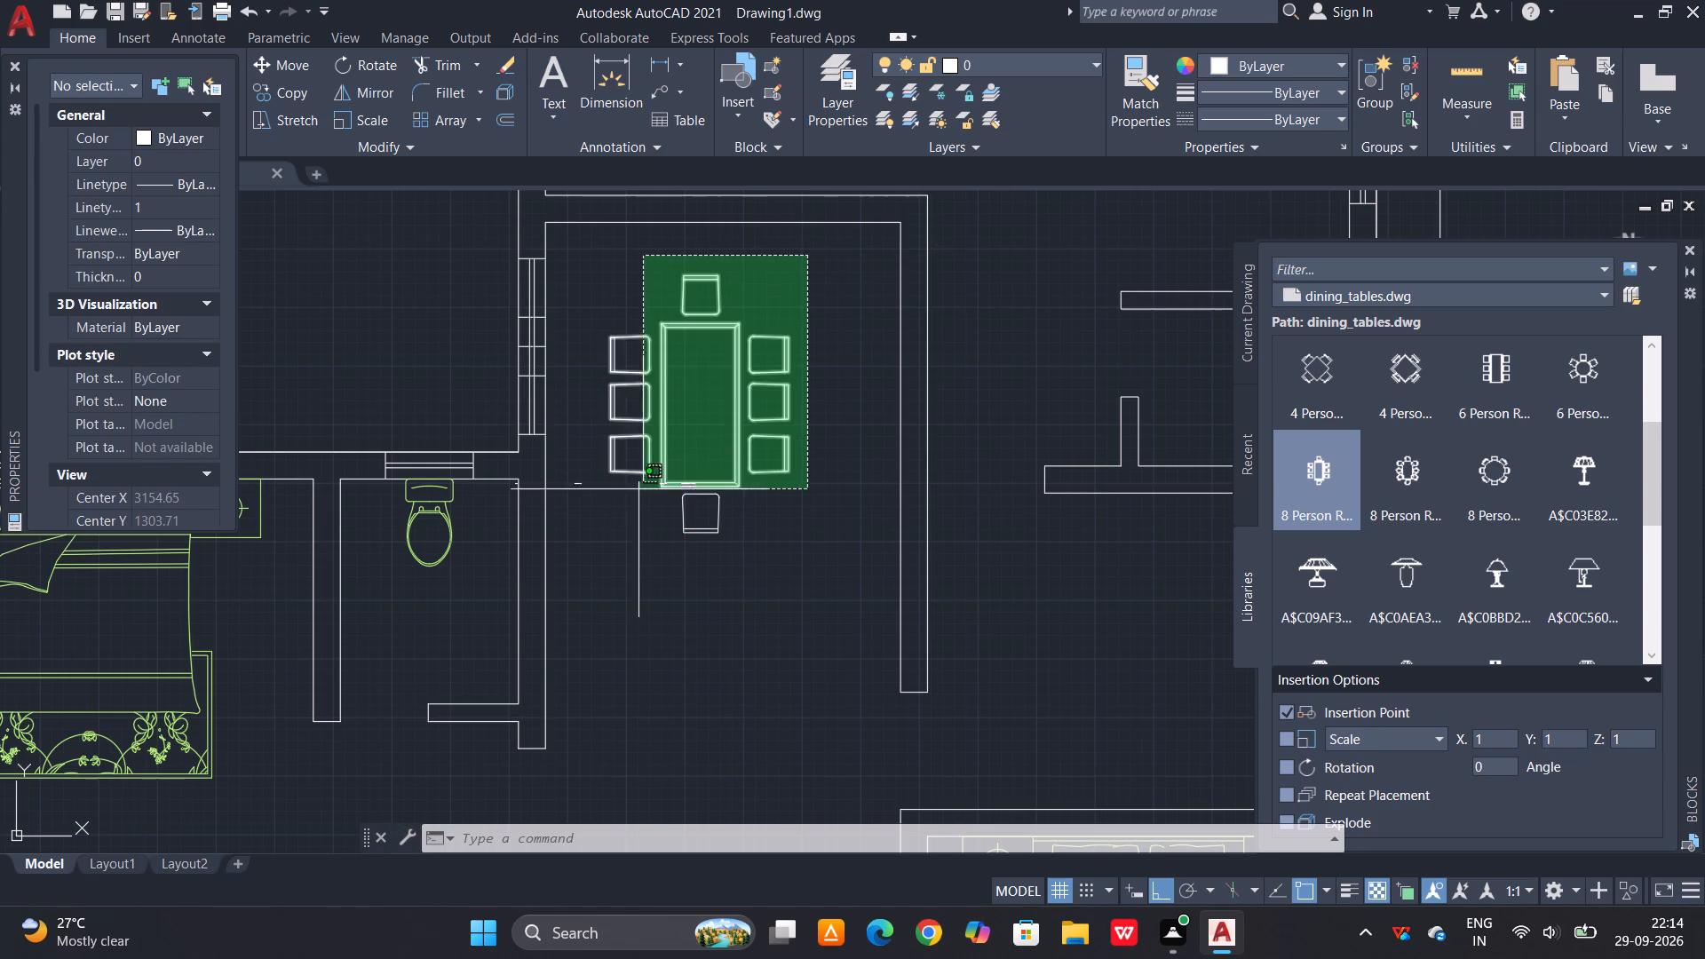
click(609, 564)
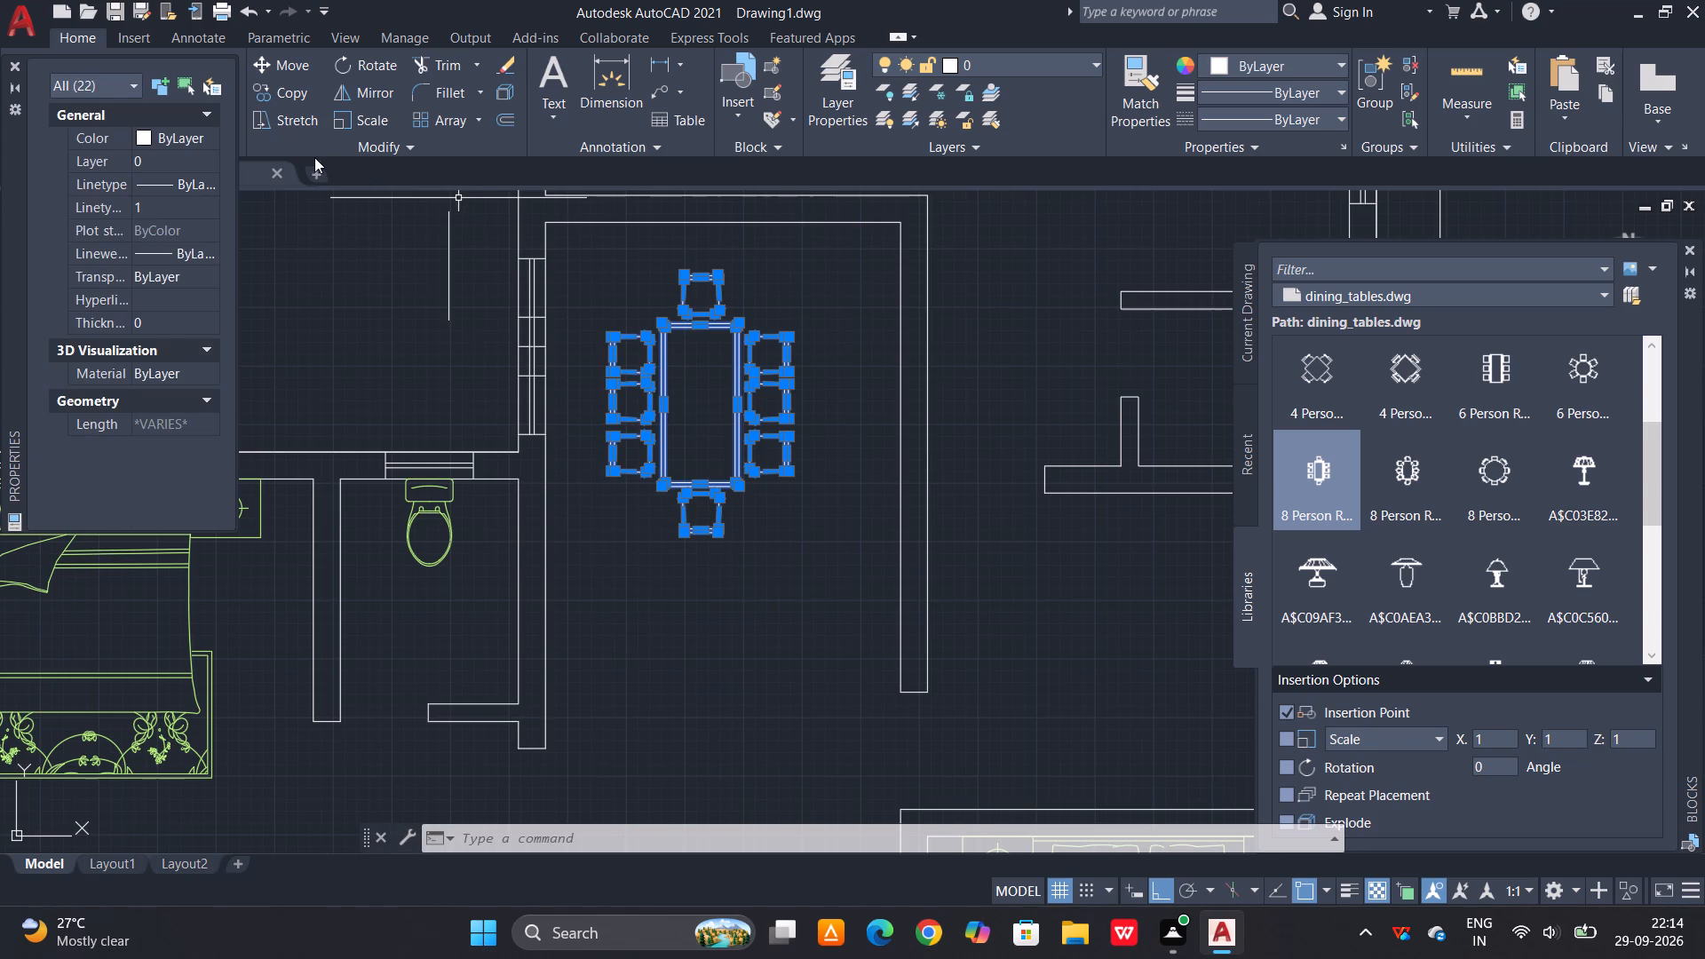
click(213, 141)
click(213, 141)
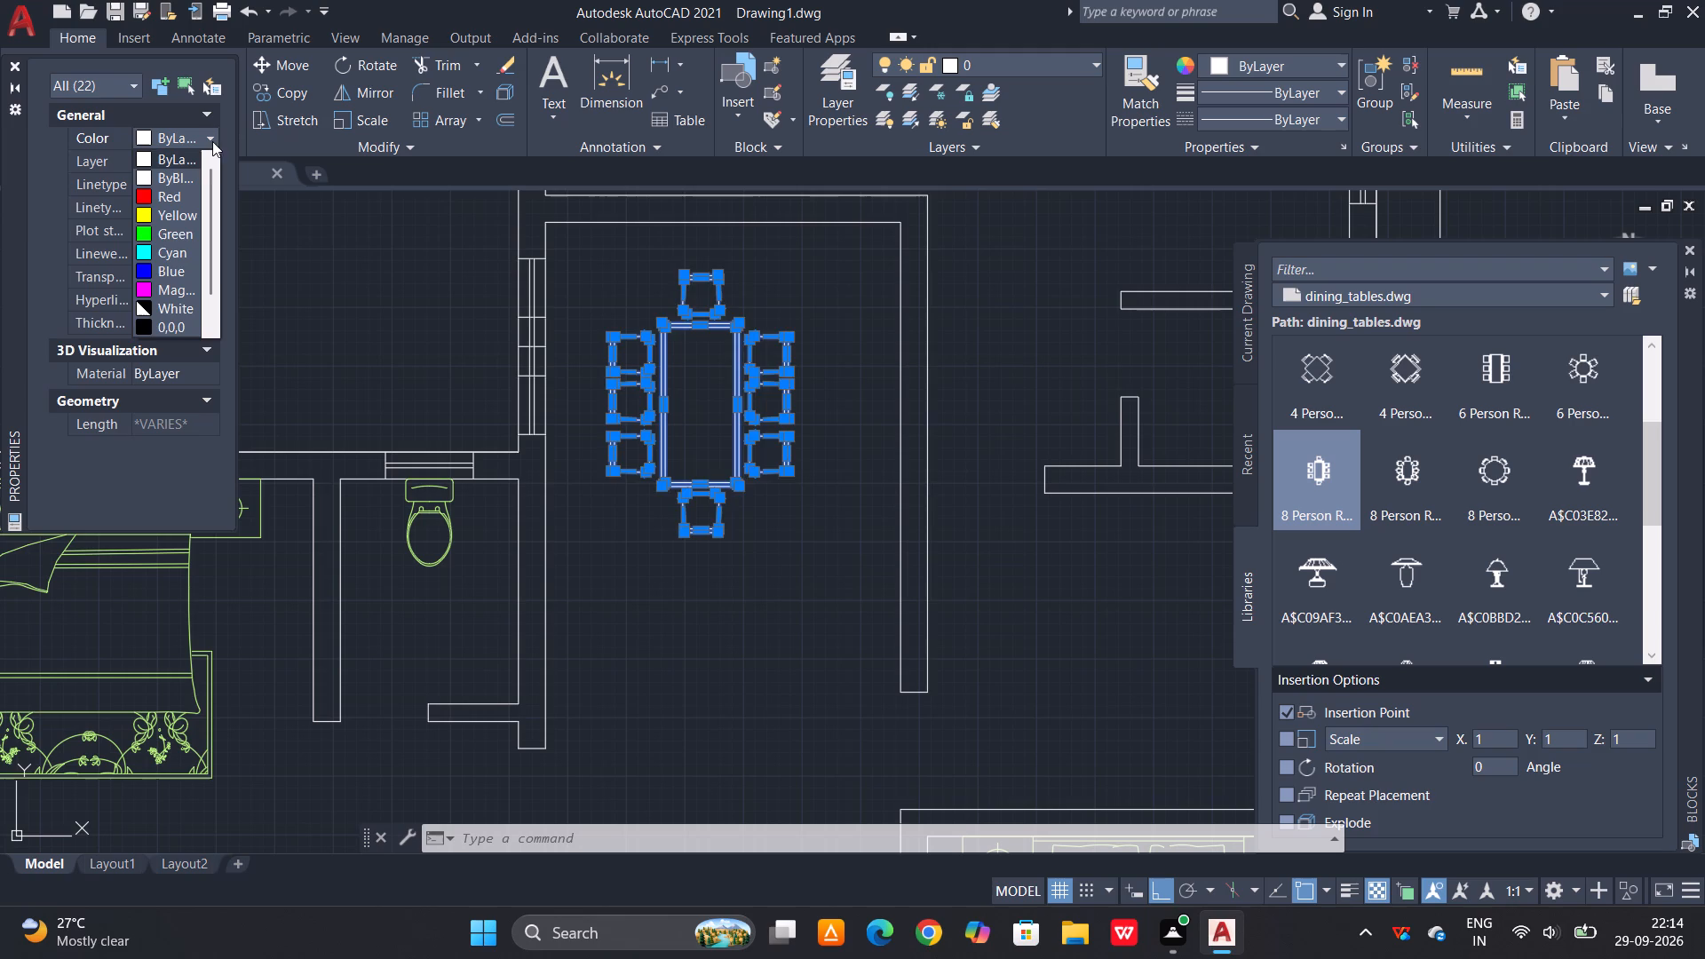
scroll(154, 301, down, 3)
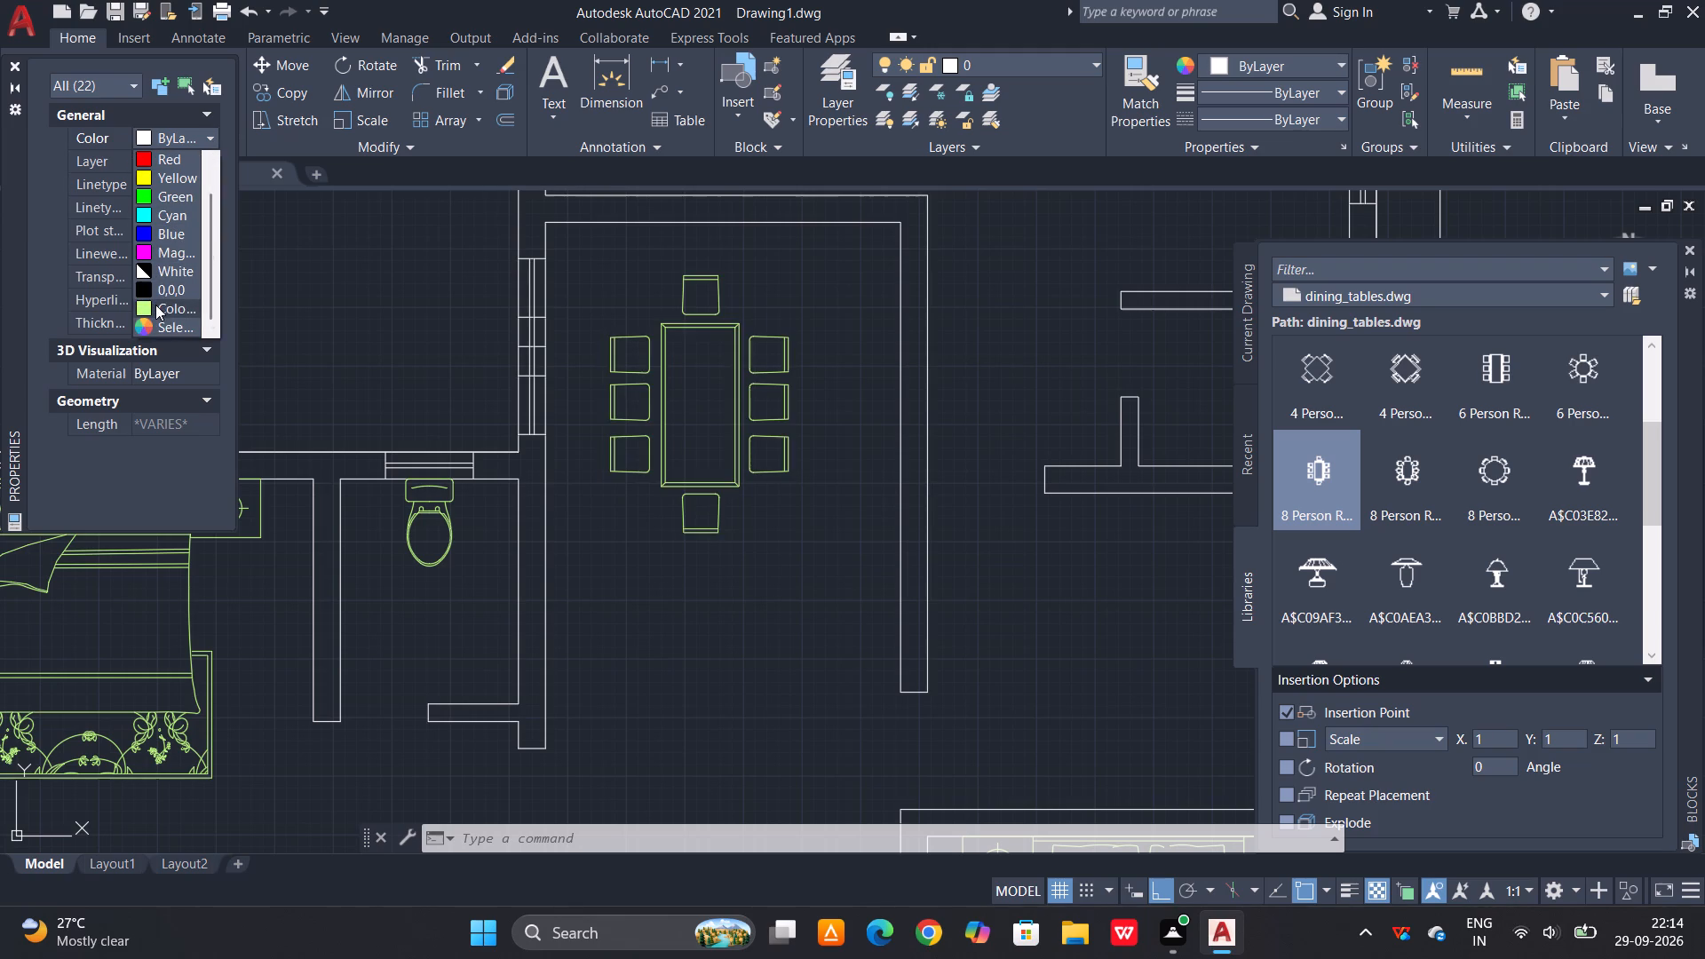
click(154, 305)
key(Escape)
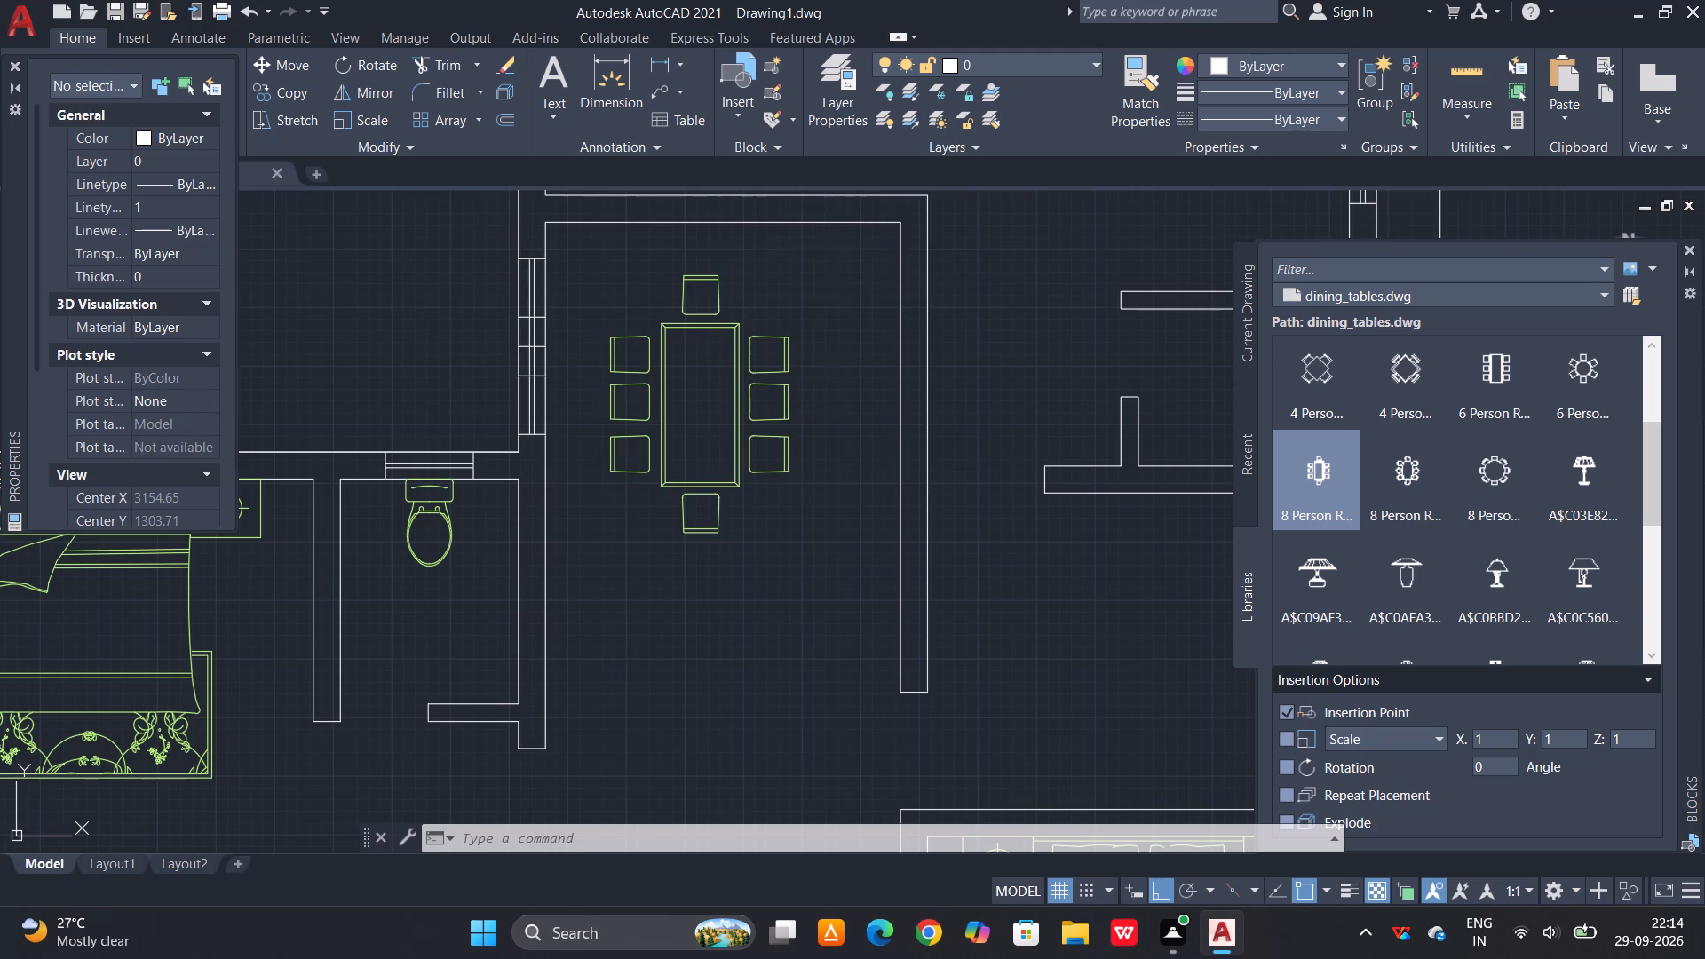
Define the green dining table and its chairs as a single block named DT.
click(823, 248)
click(591, 586)
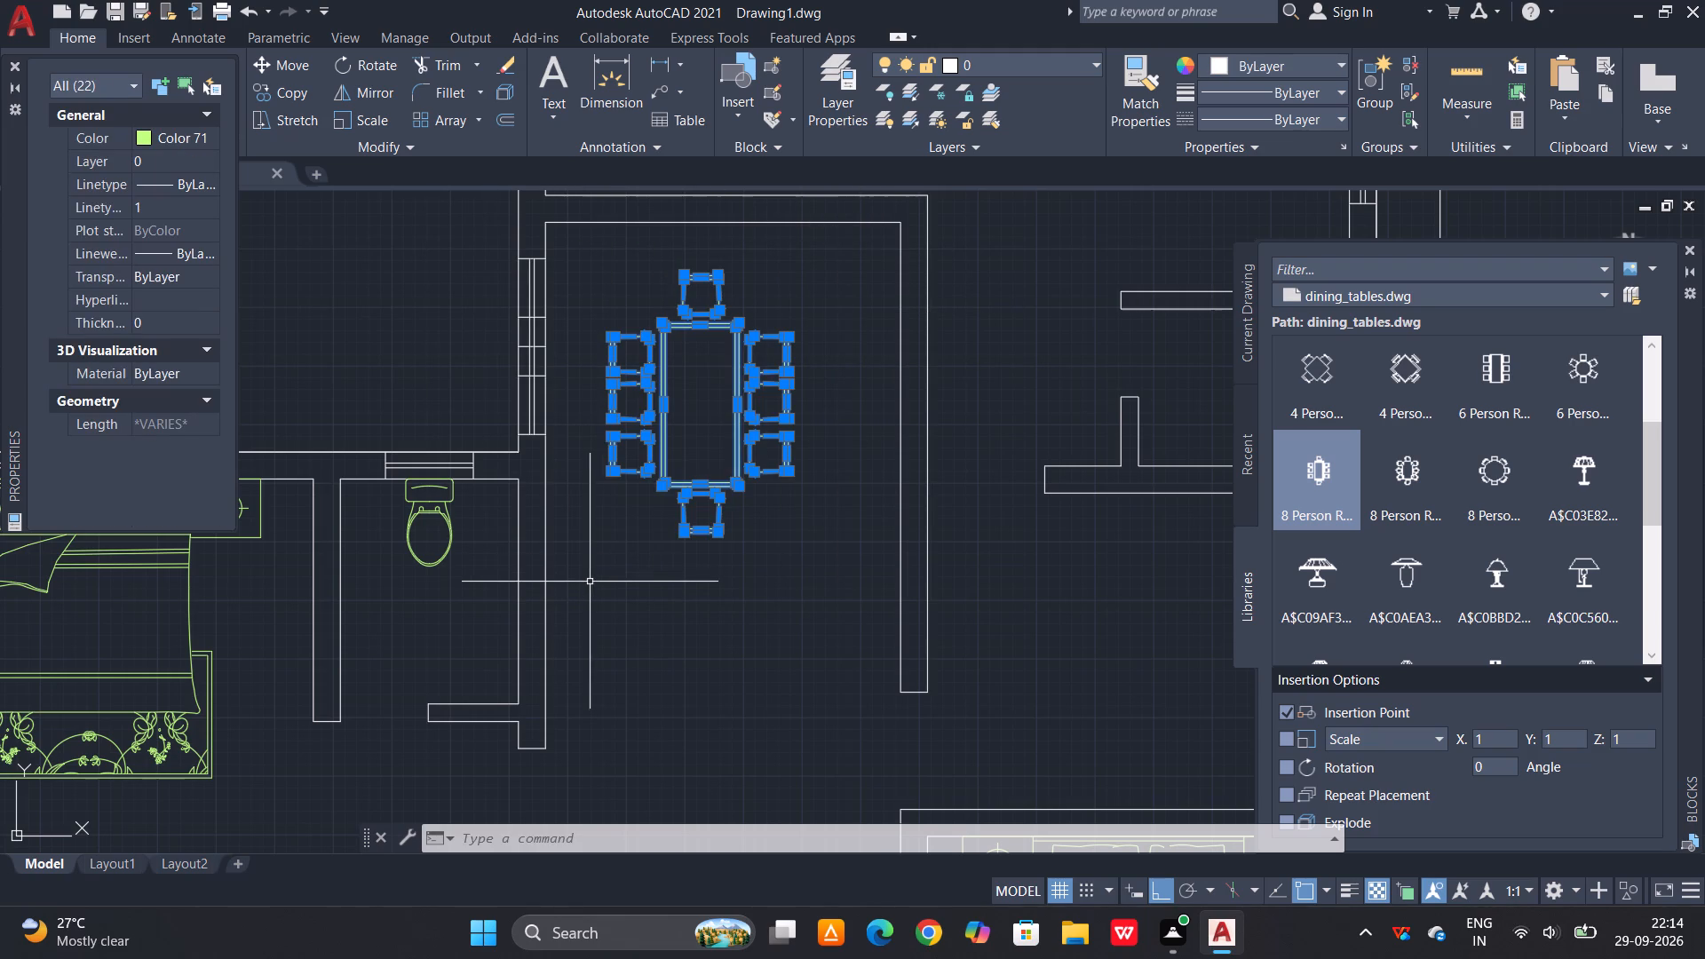
key(b)
key(space)
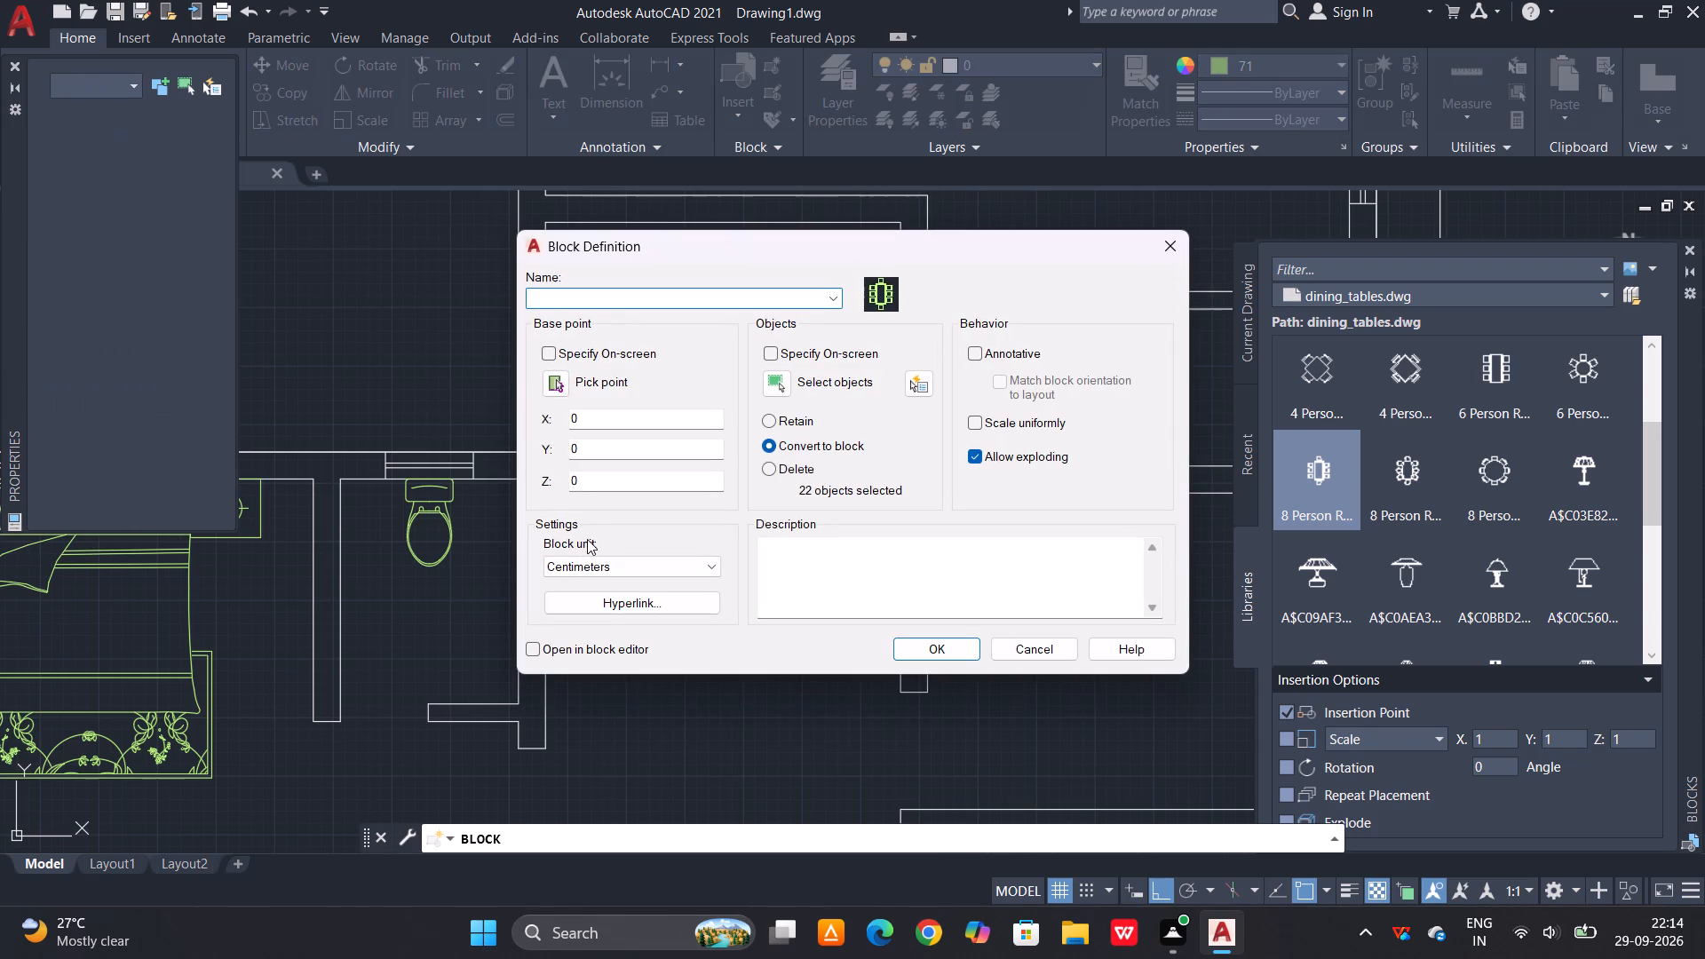
key(d)
key(t)
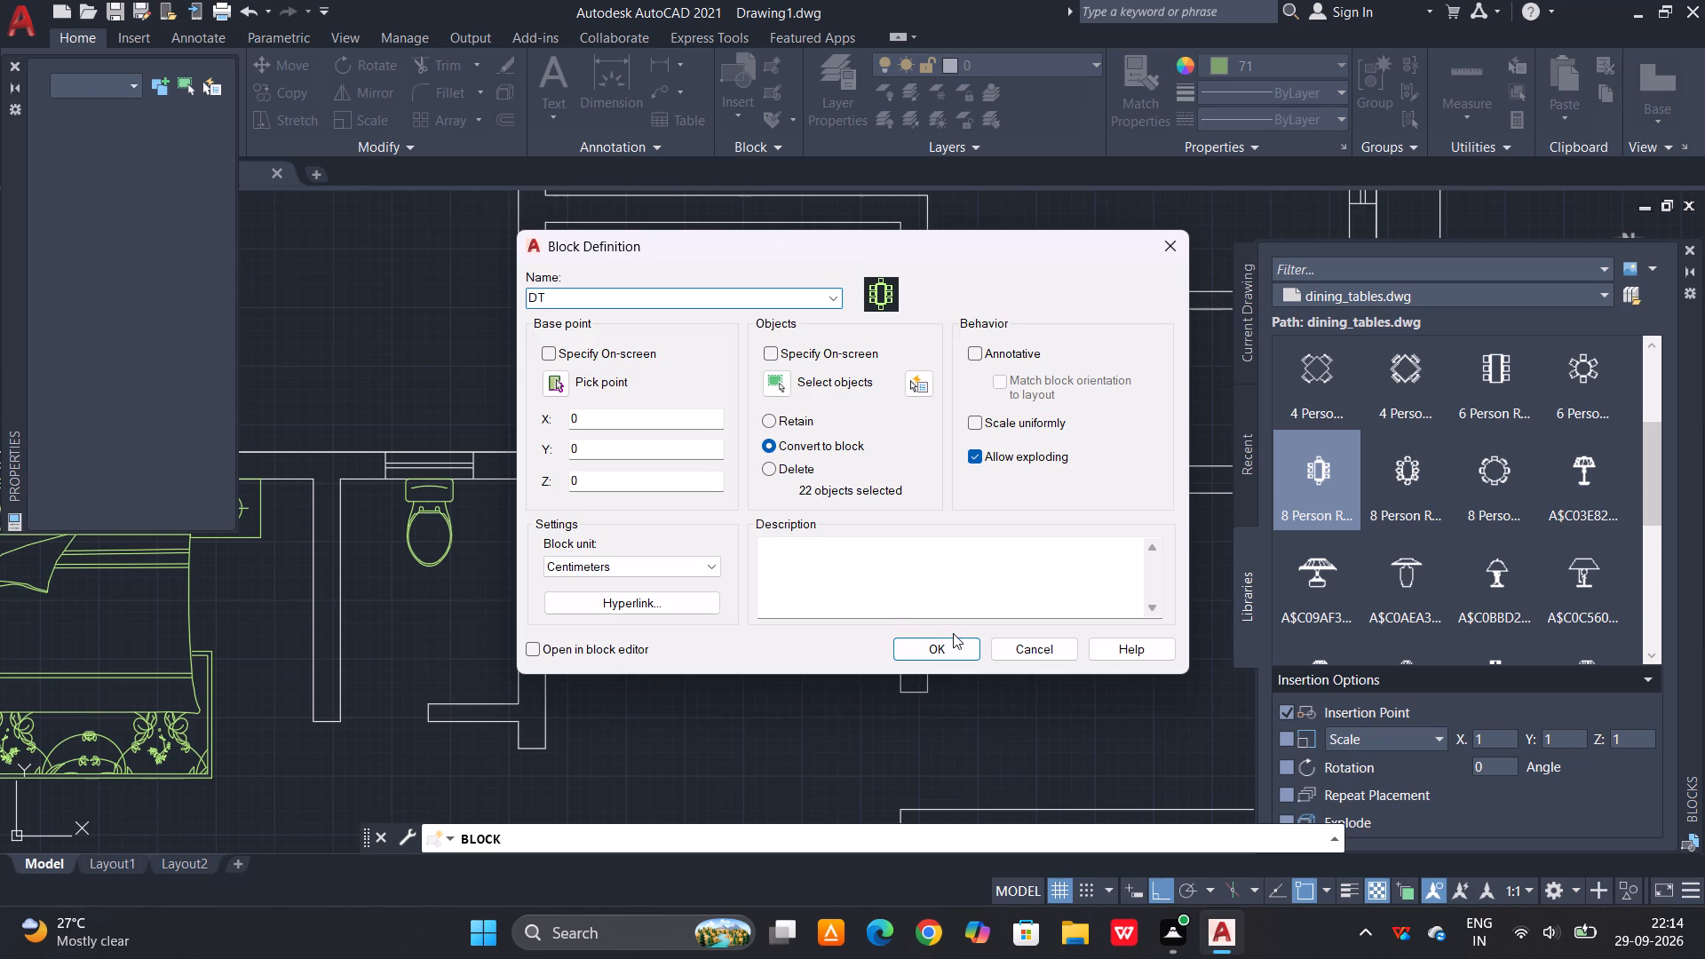
click(954, 638)
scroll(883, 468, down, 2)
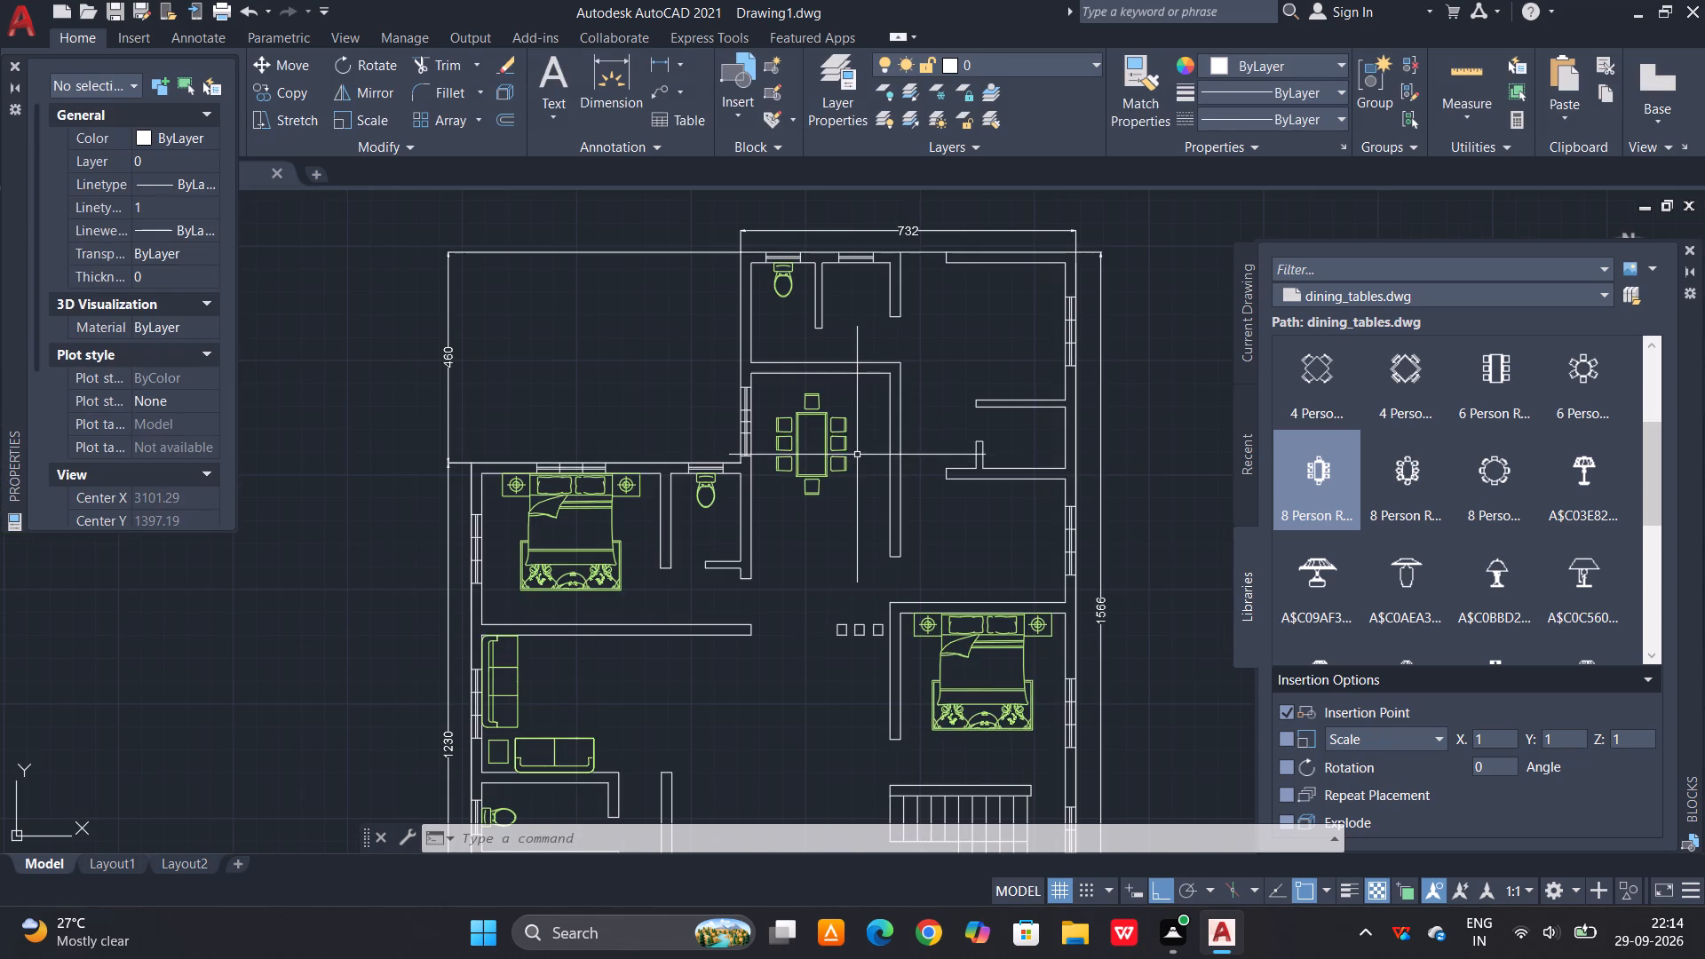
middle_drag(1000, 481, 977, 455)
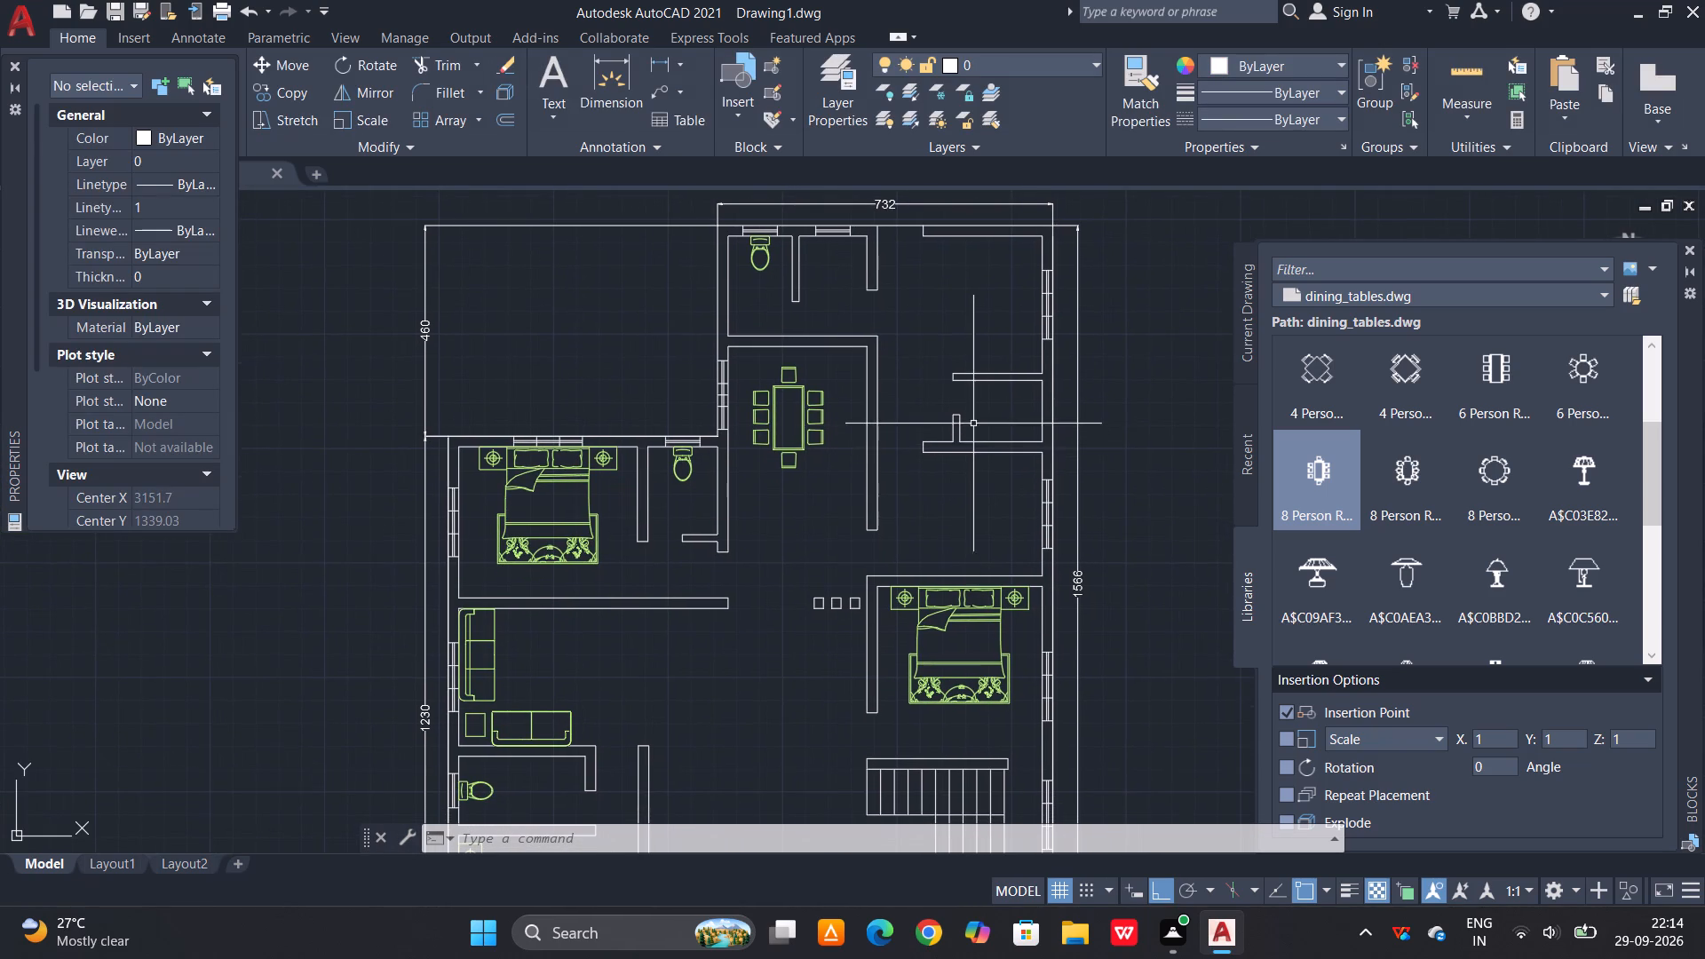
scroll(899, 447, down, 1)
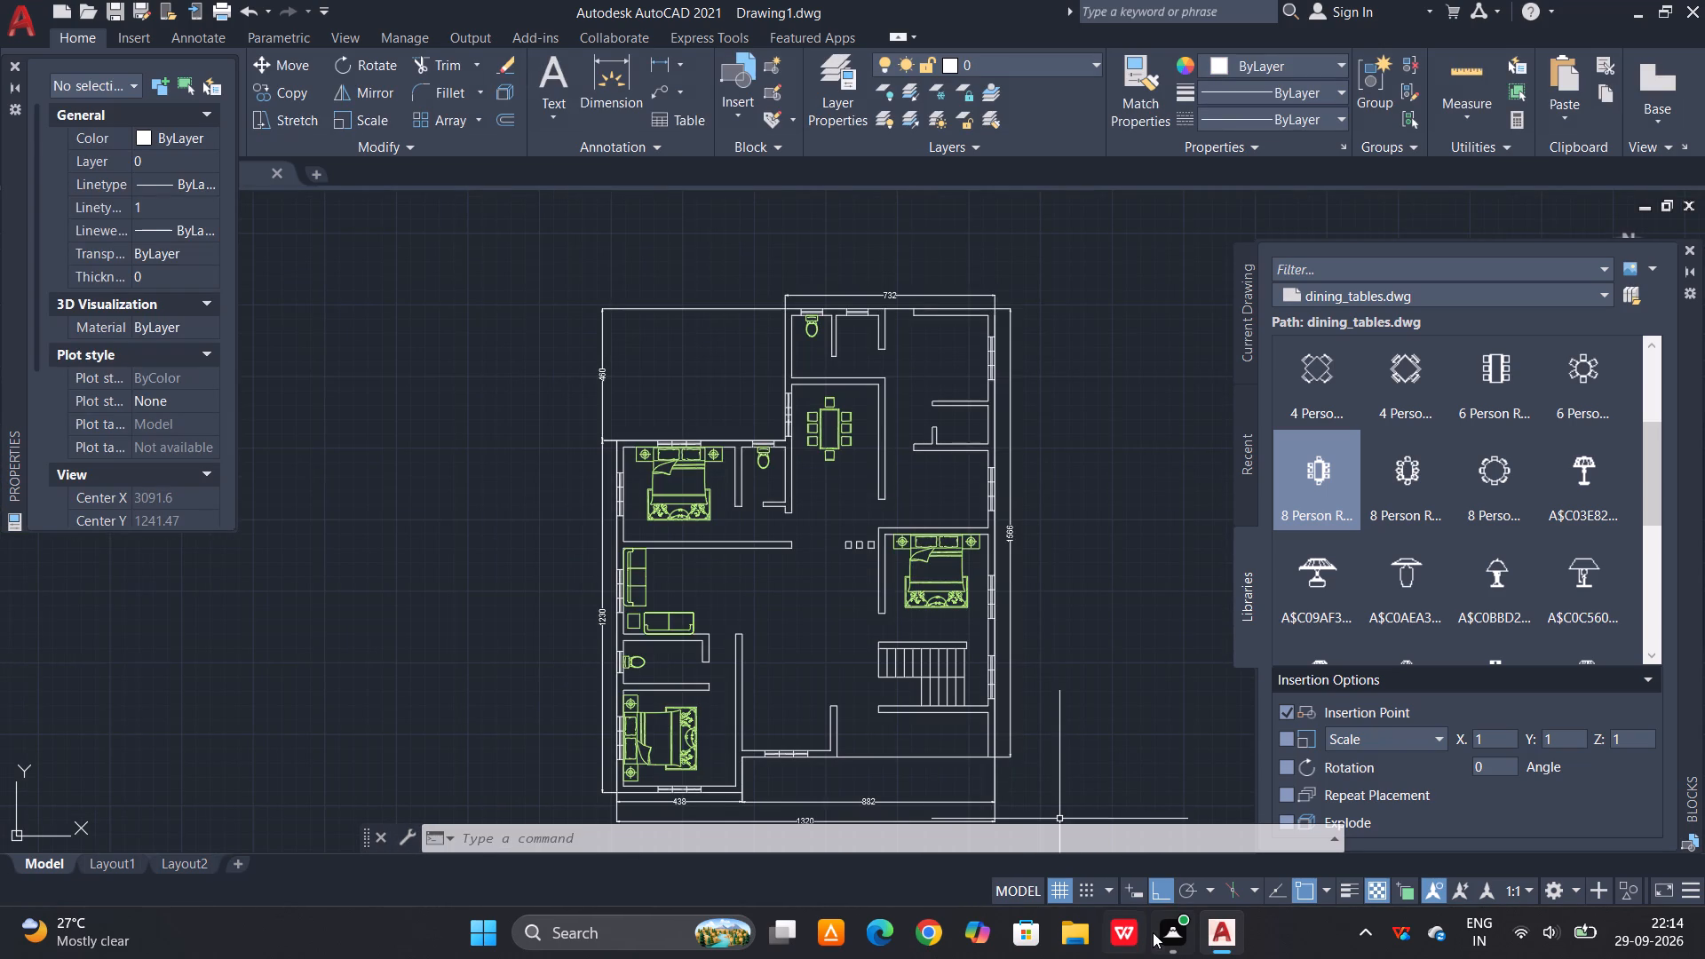
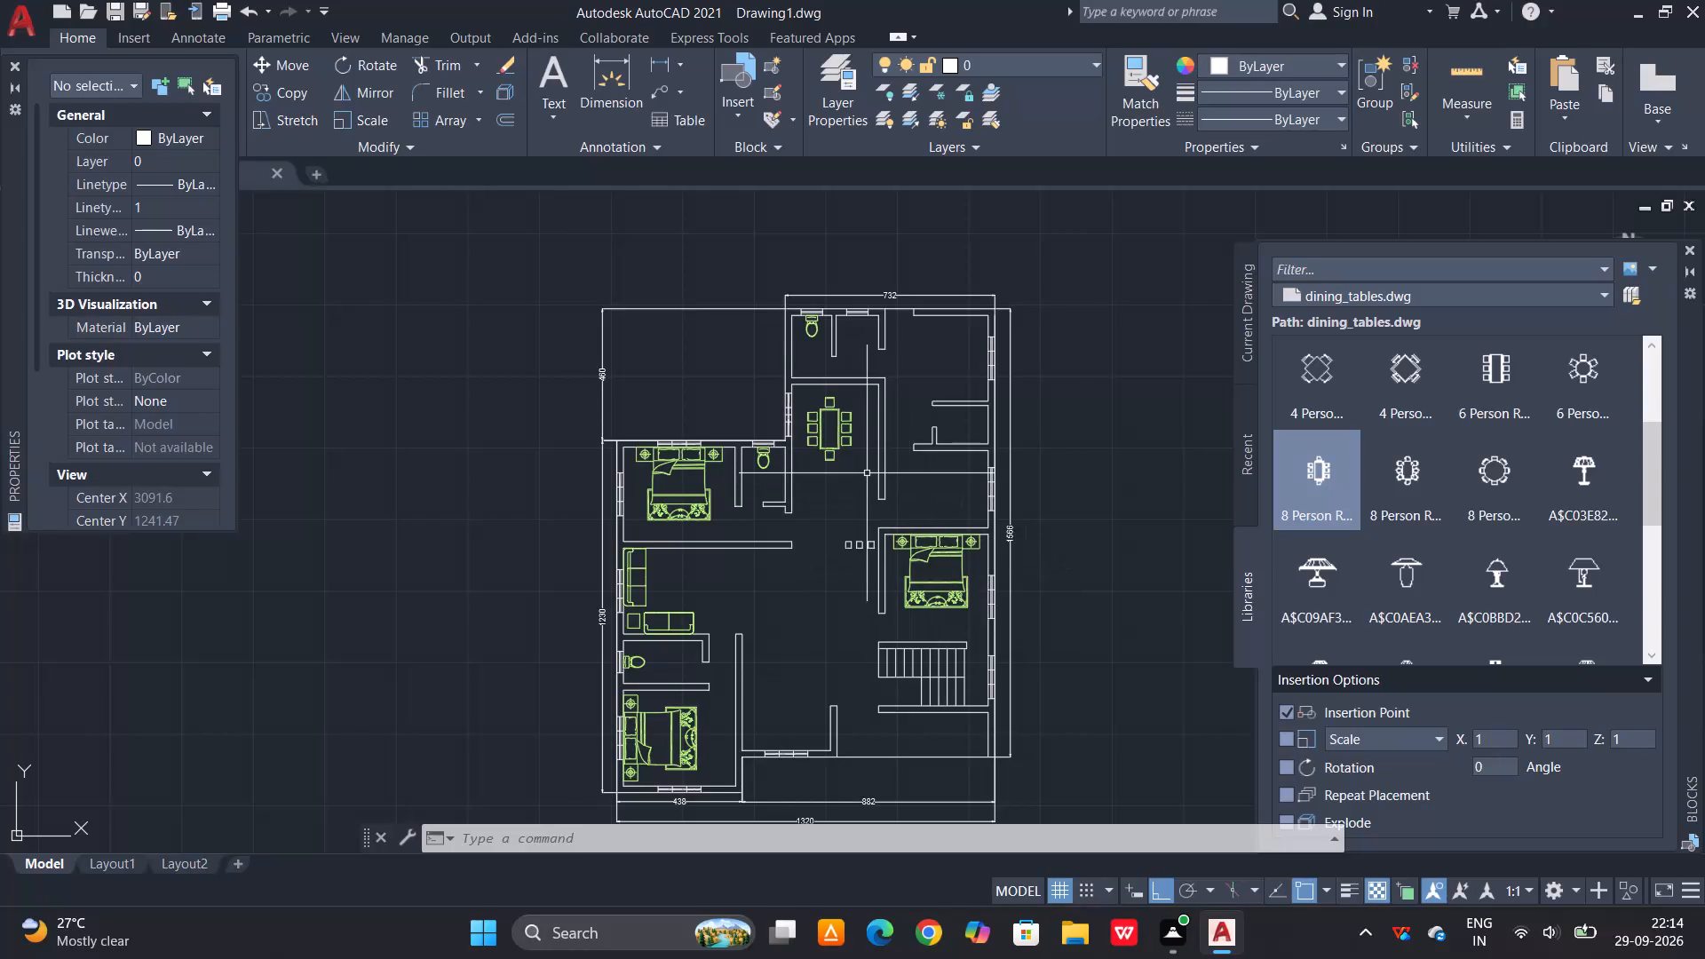
Write a two-line multiline text label reading W/A and 360X300 in the upper-right room of the floor plan.
text(T)
key(space)
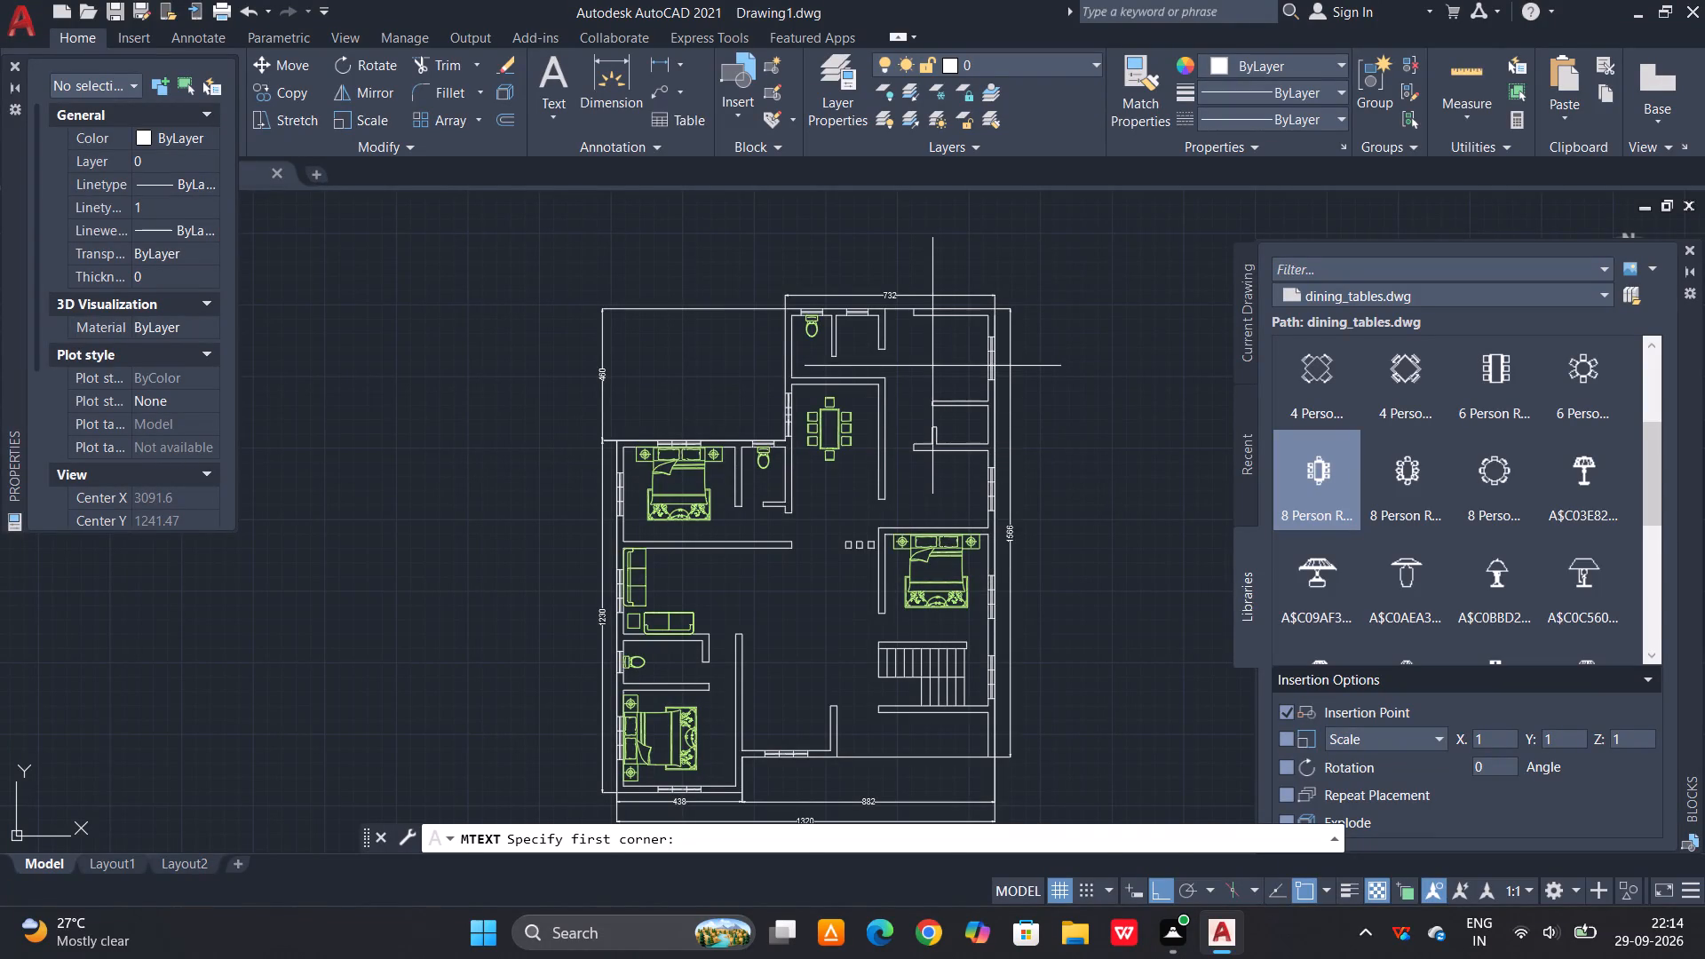
scroll(923, 354, up, 2)
click(872, 331)
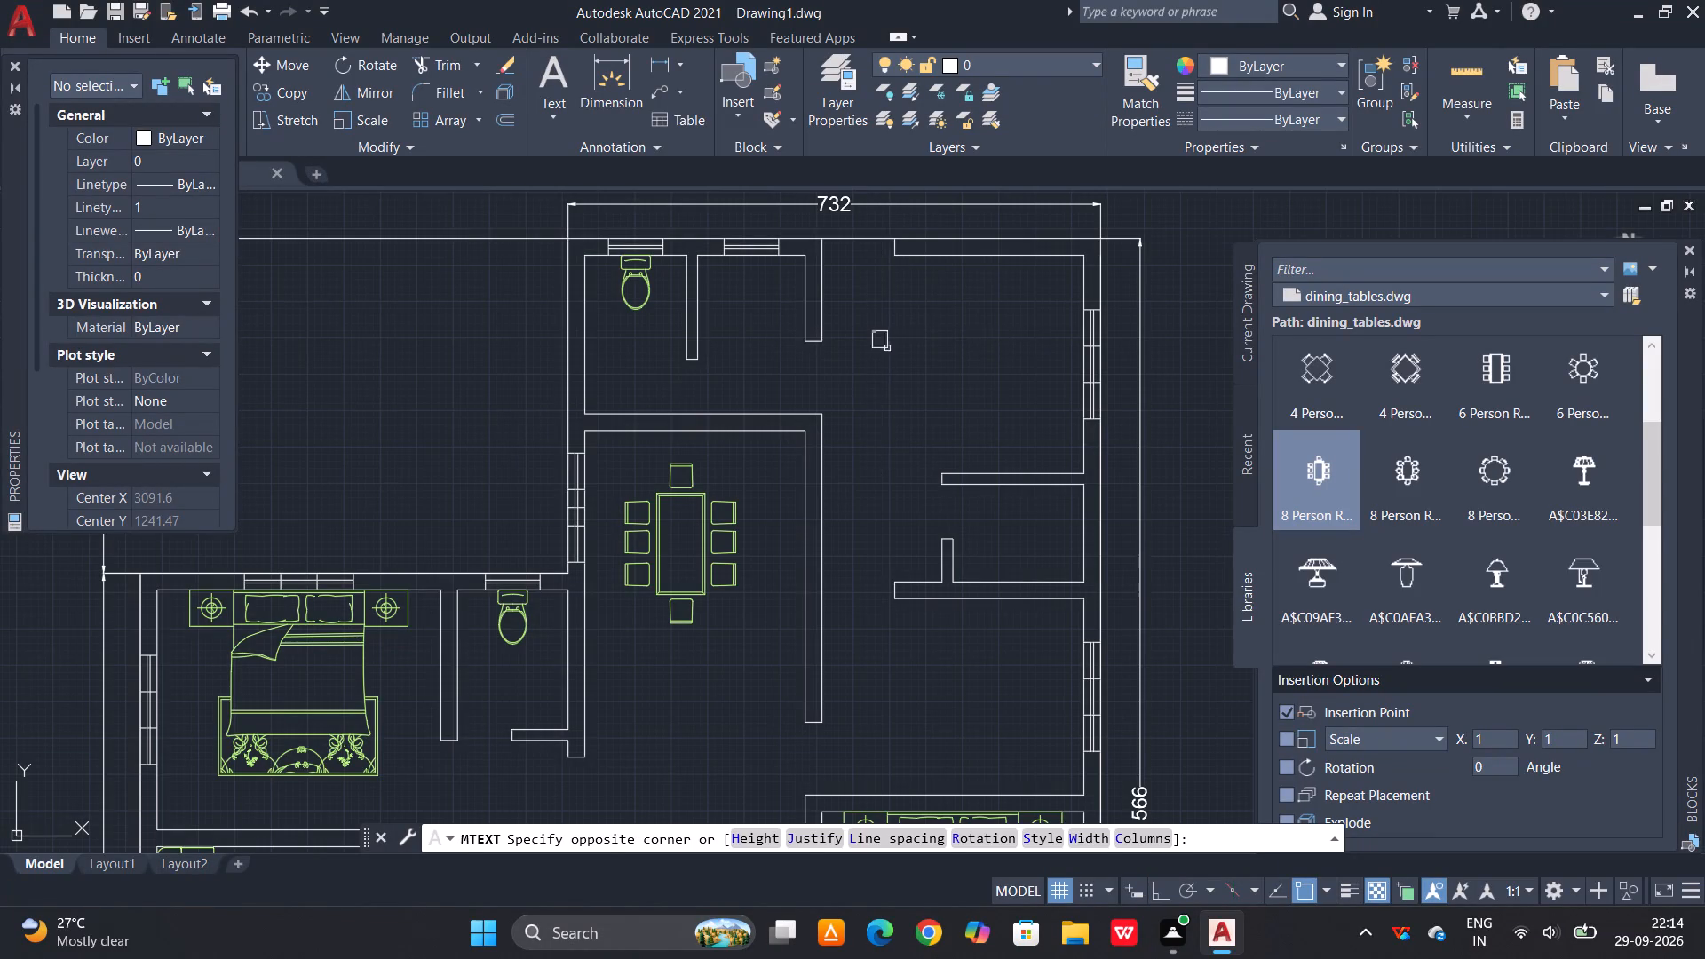
click(984, 376)
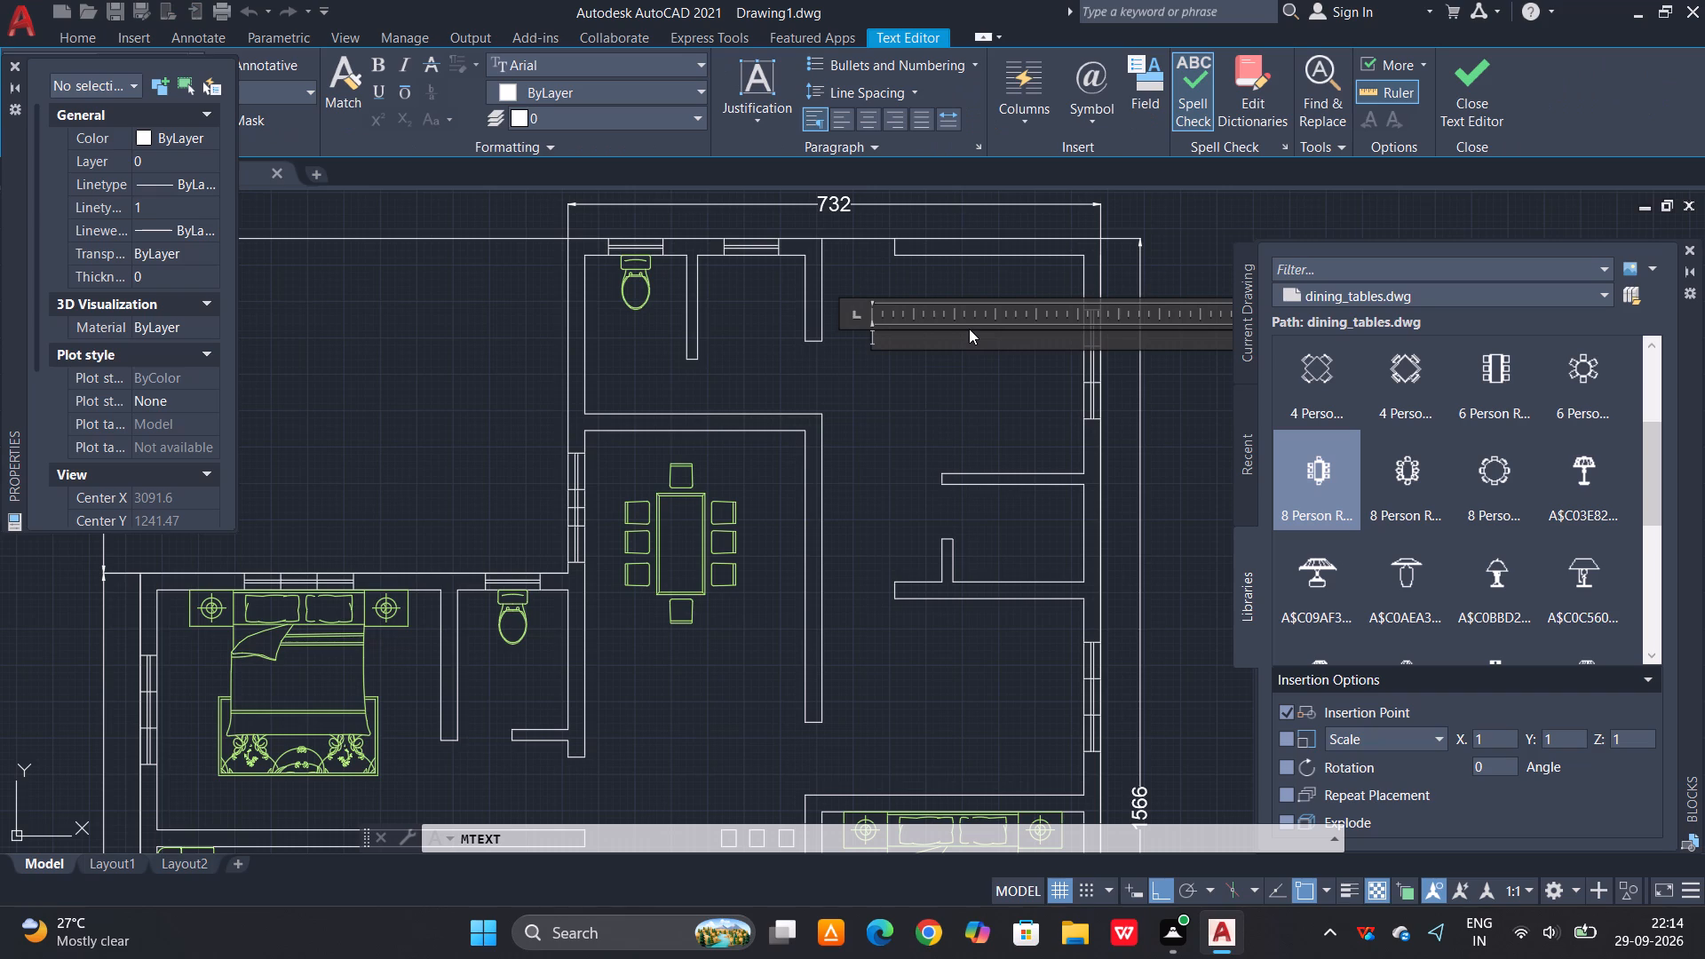
text(W/)
key(a)
key(Return)
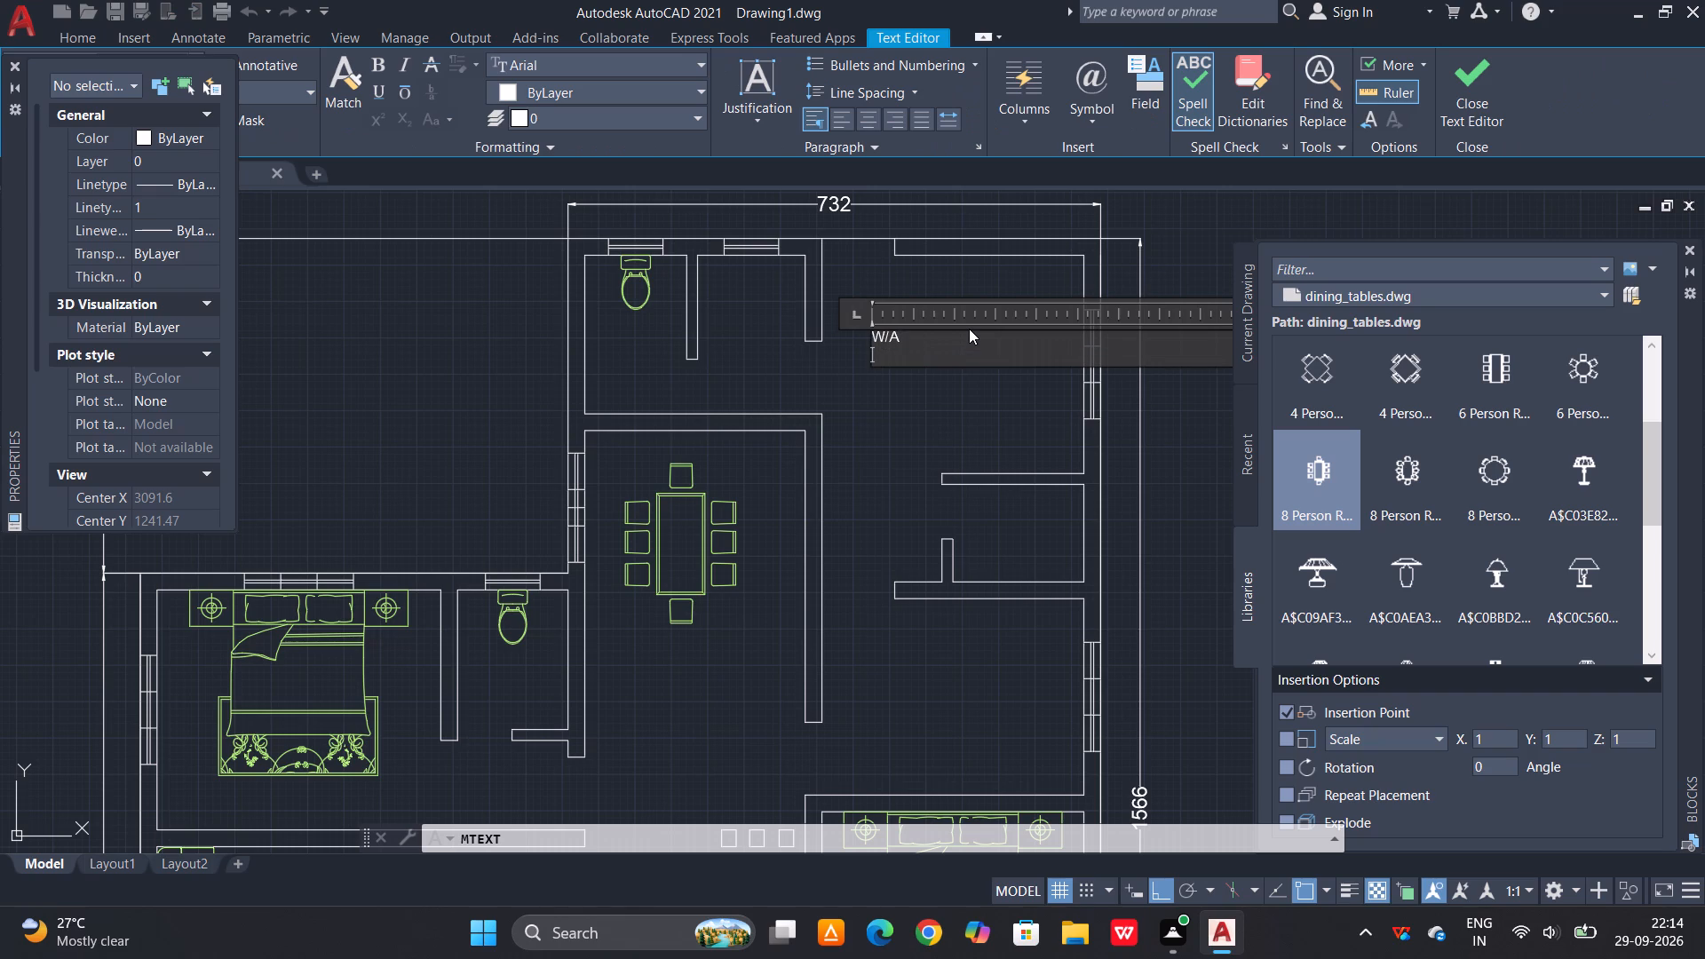
text(360)
key(x)
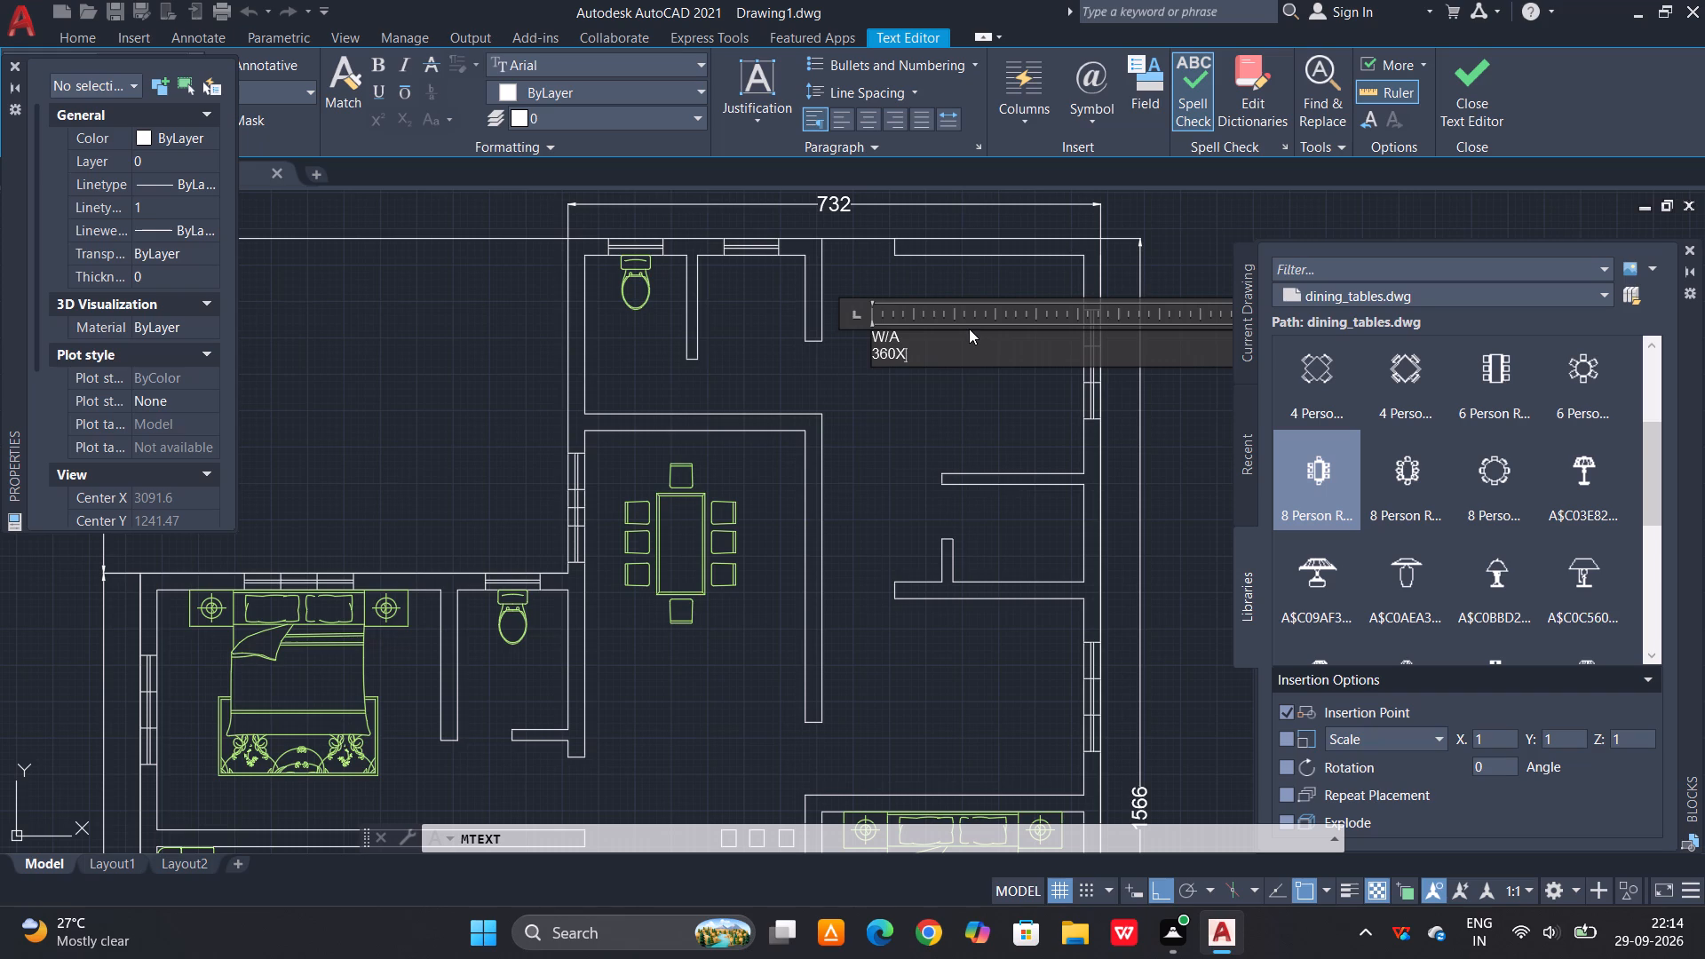
text(300)
Centre both lines of the label, set their text height to 10, narrow the text frame to fit, and finish editing.
key(ctrl+a)
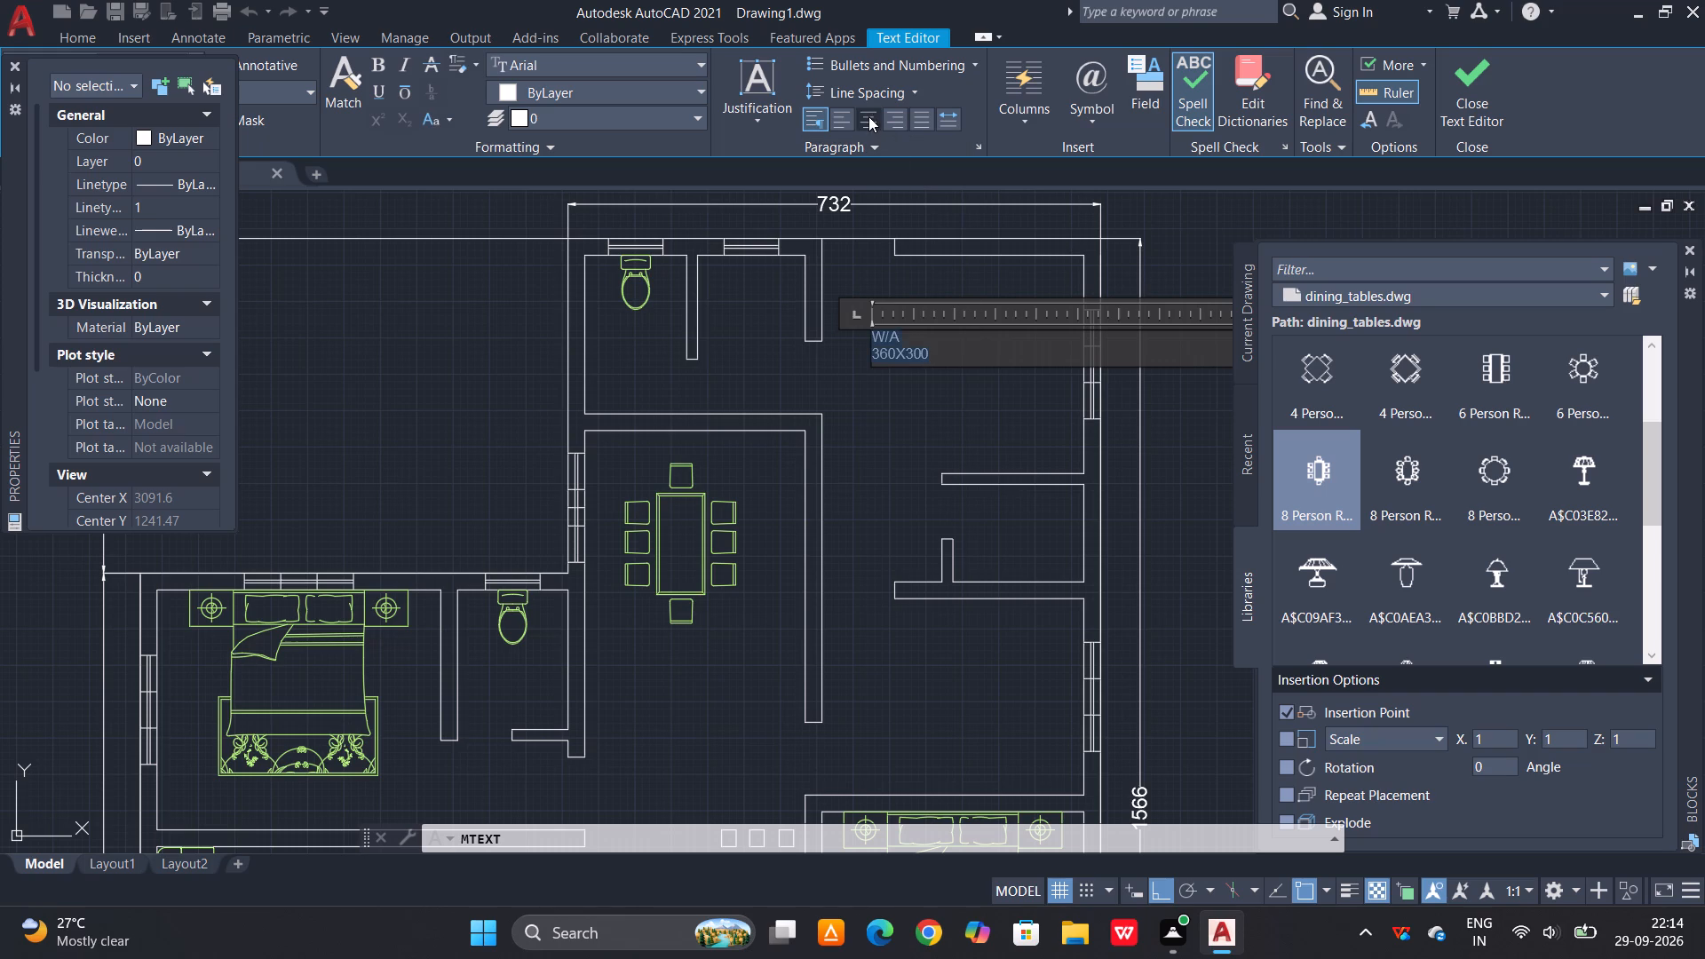
click(868, 116)
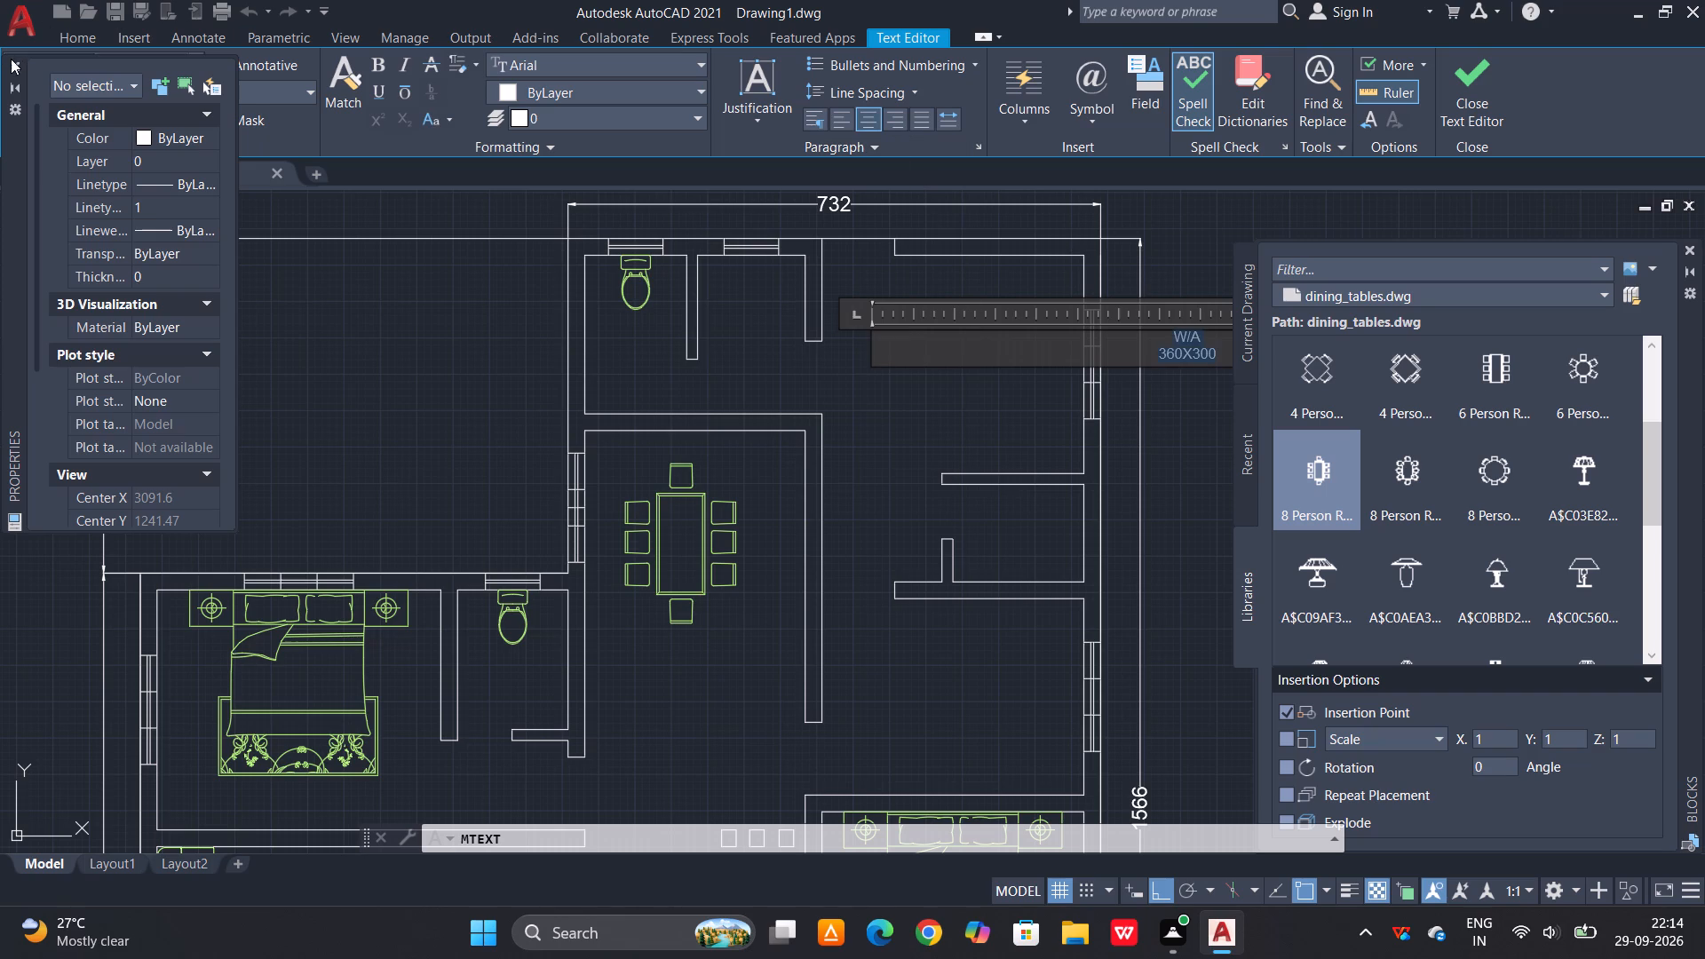
click(11, 61)
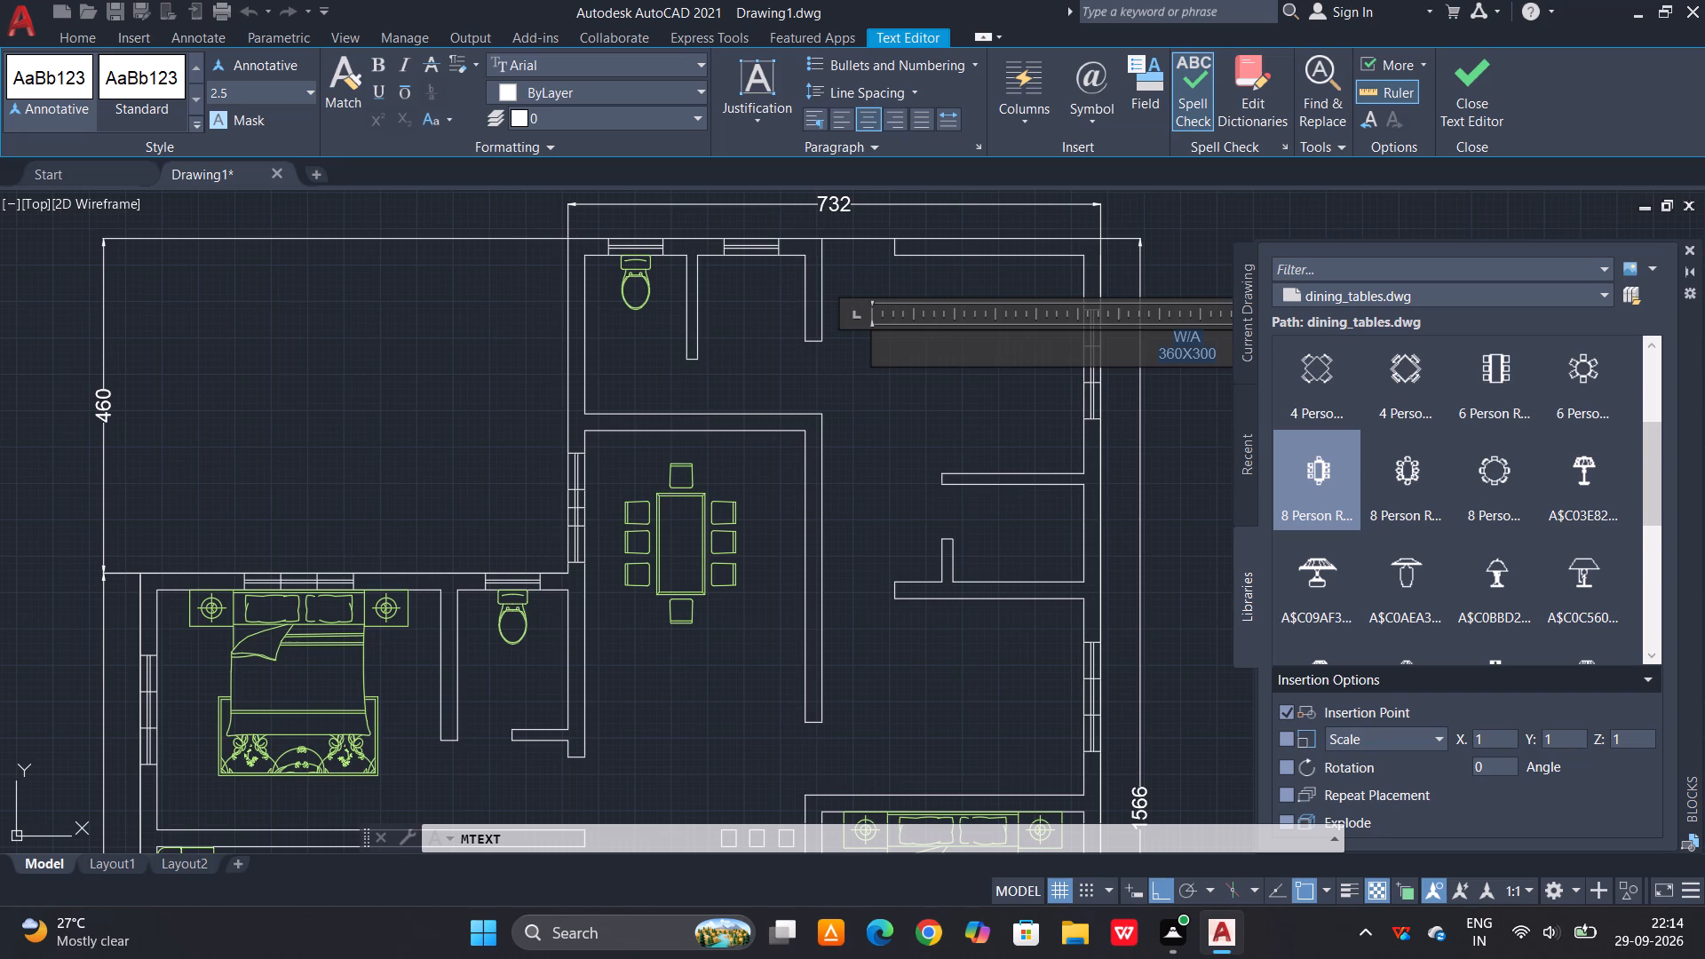
drag(228, 92, 217, 96)
key(1)
key(0)
key(Return)
scroll(546, 254, down, 2)
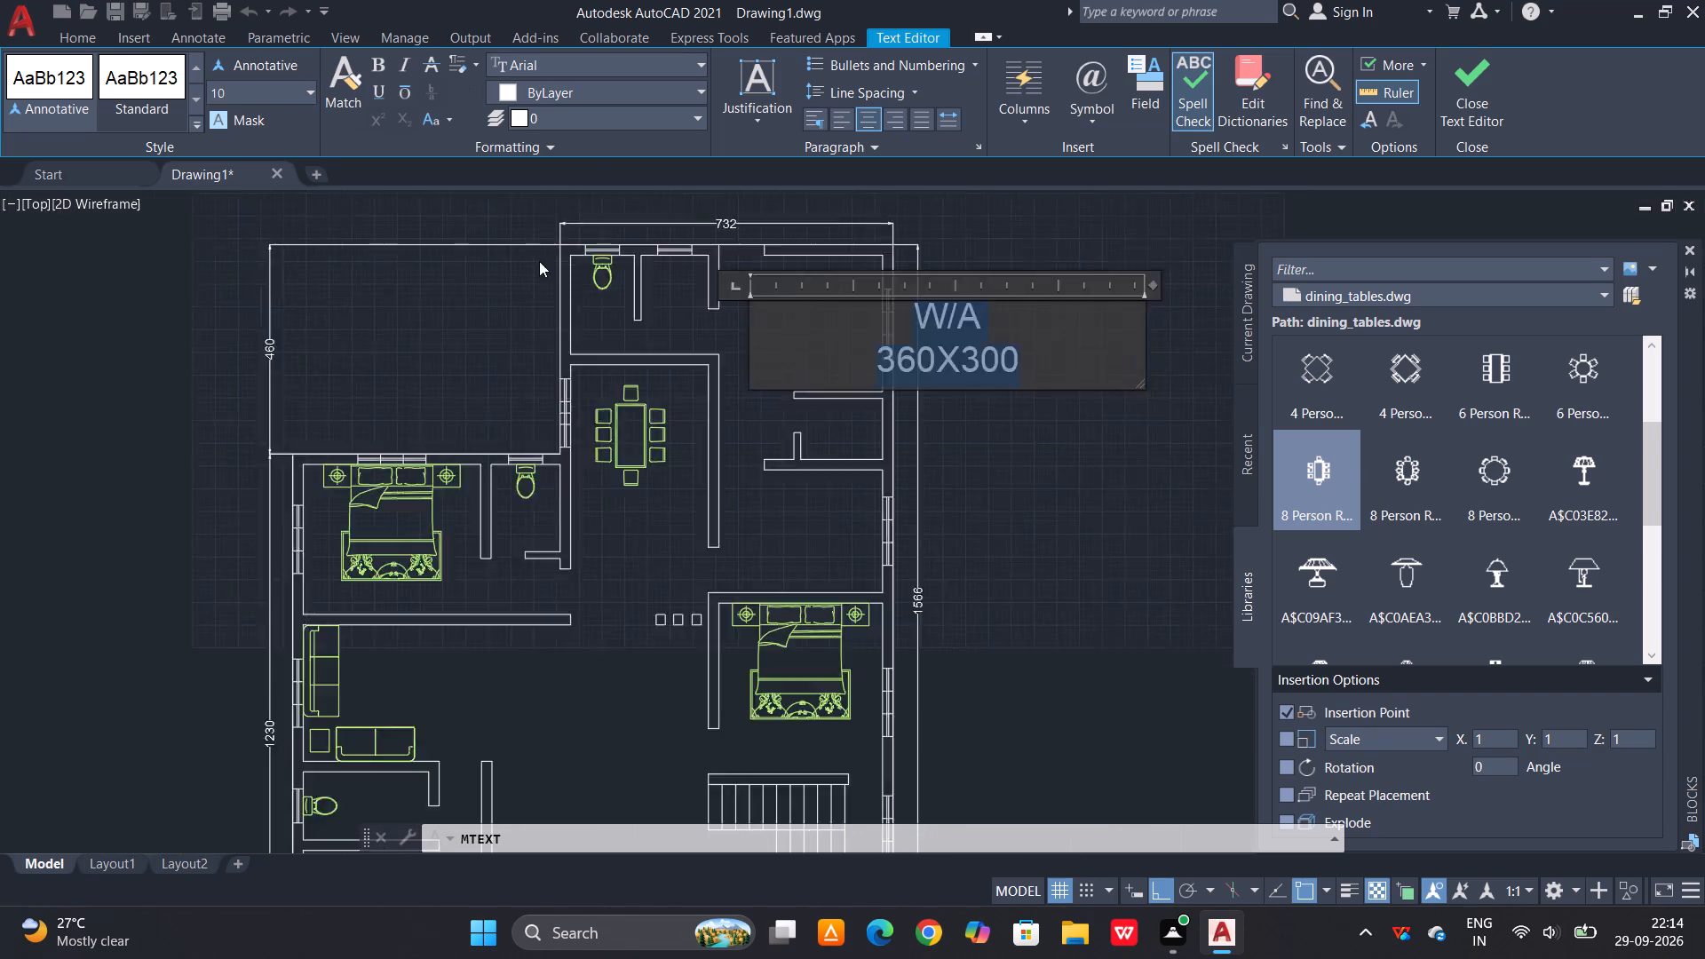
scroll(539, 261, down, 1)
scroll(753, 255, up, 3)
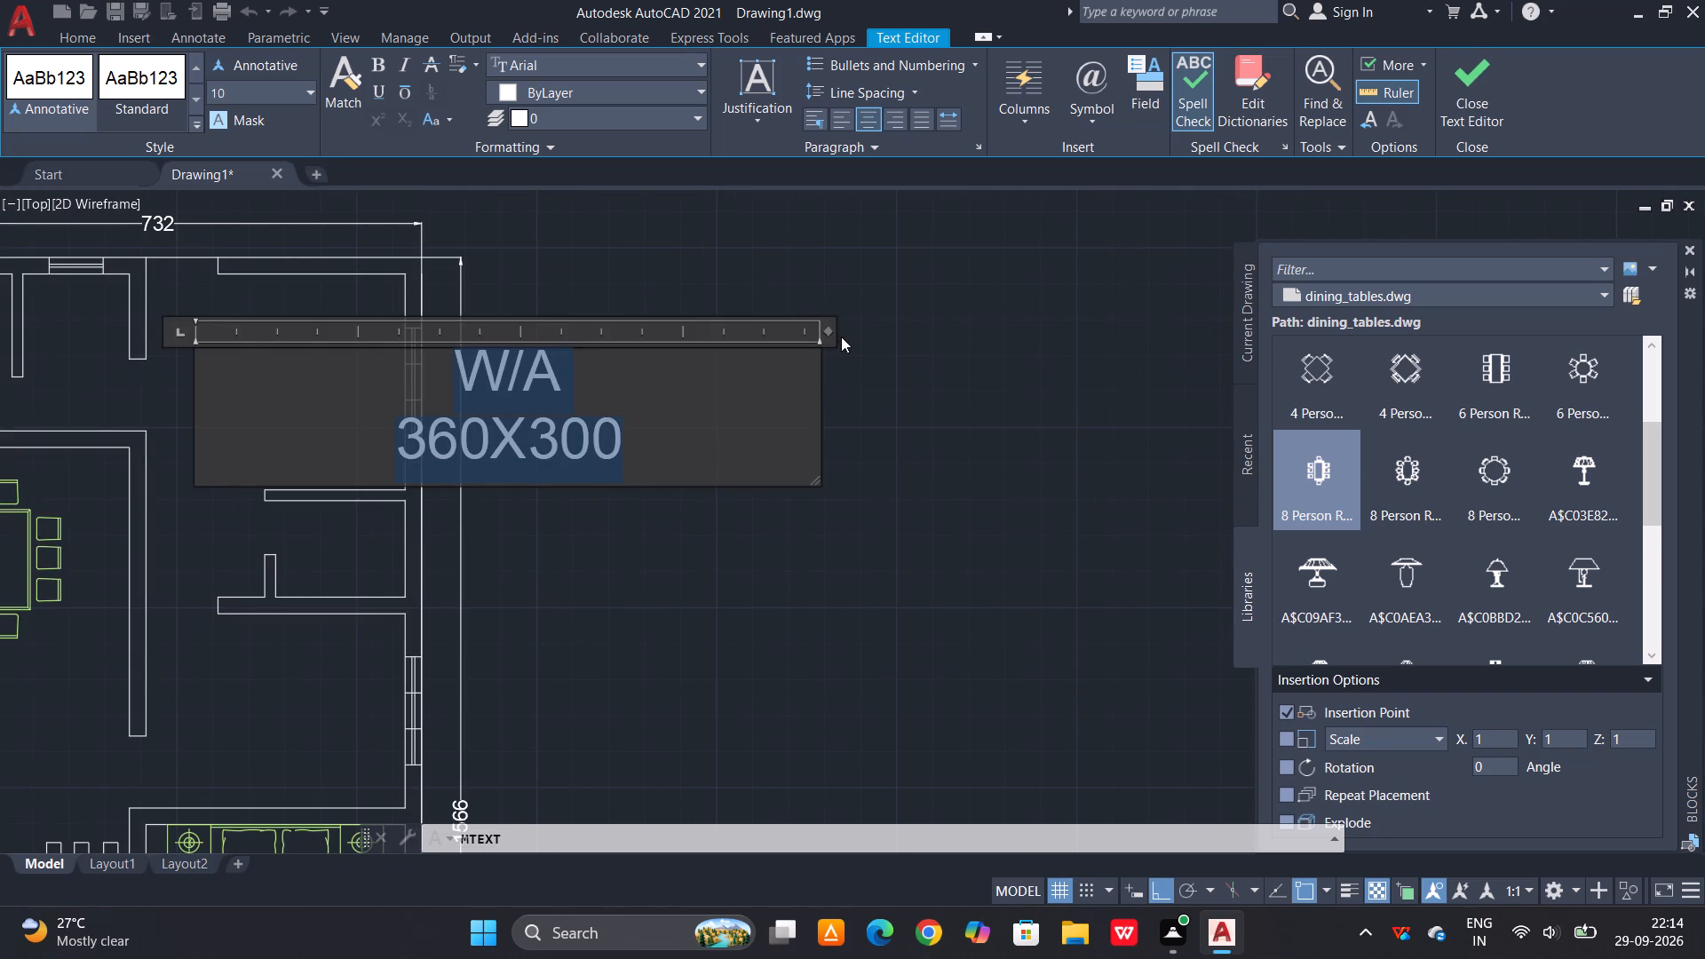
drag(830, 333, 417, 333)
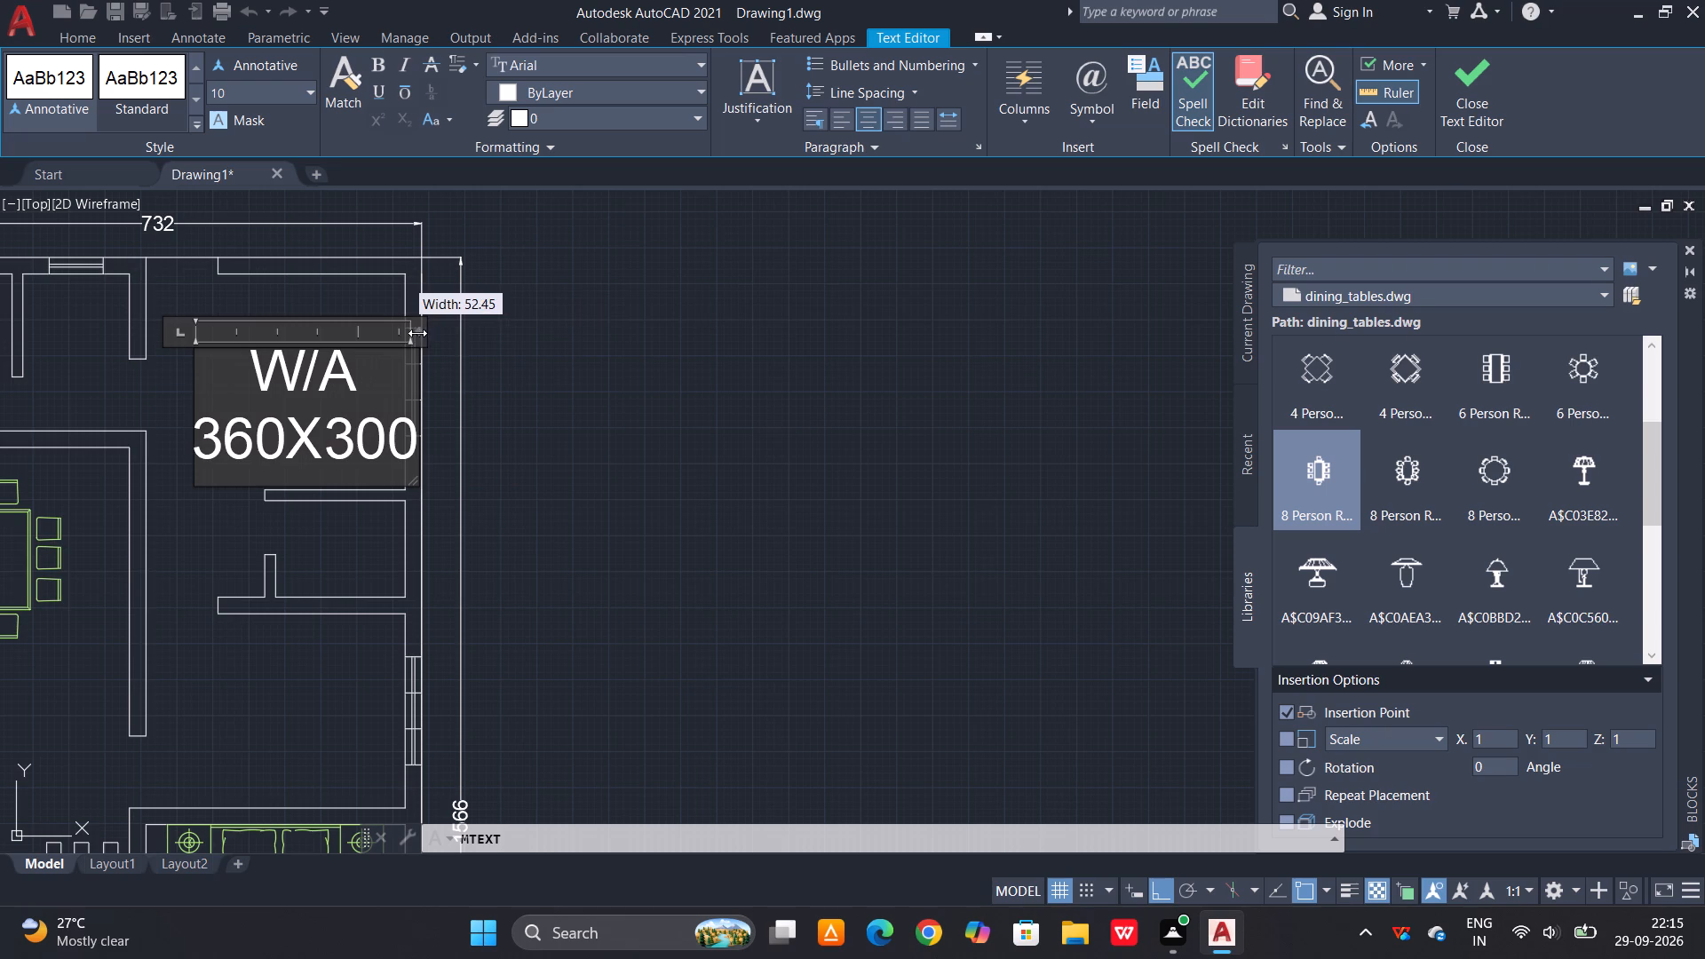
drag(417, 333, 405, 329)
click(1464, 105)
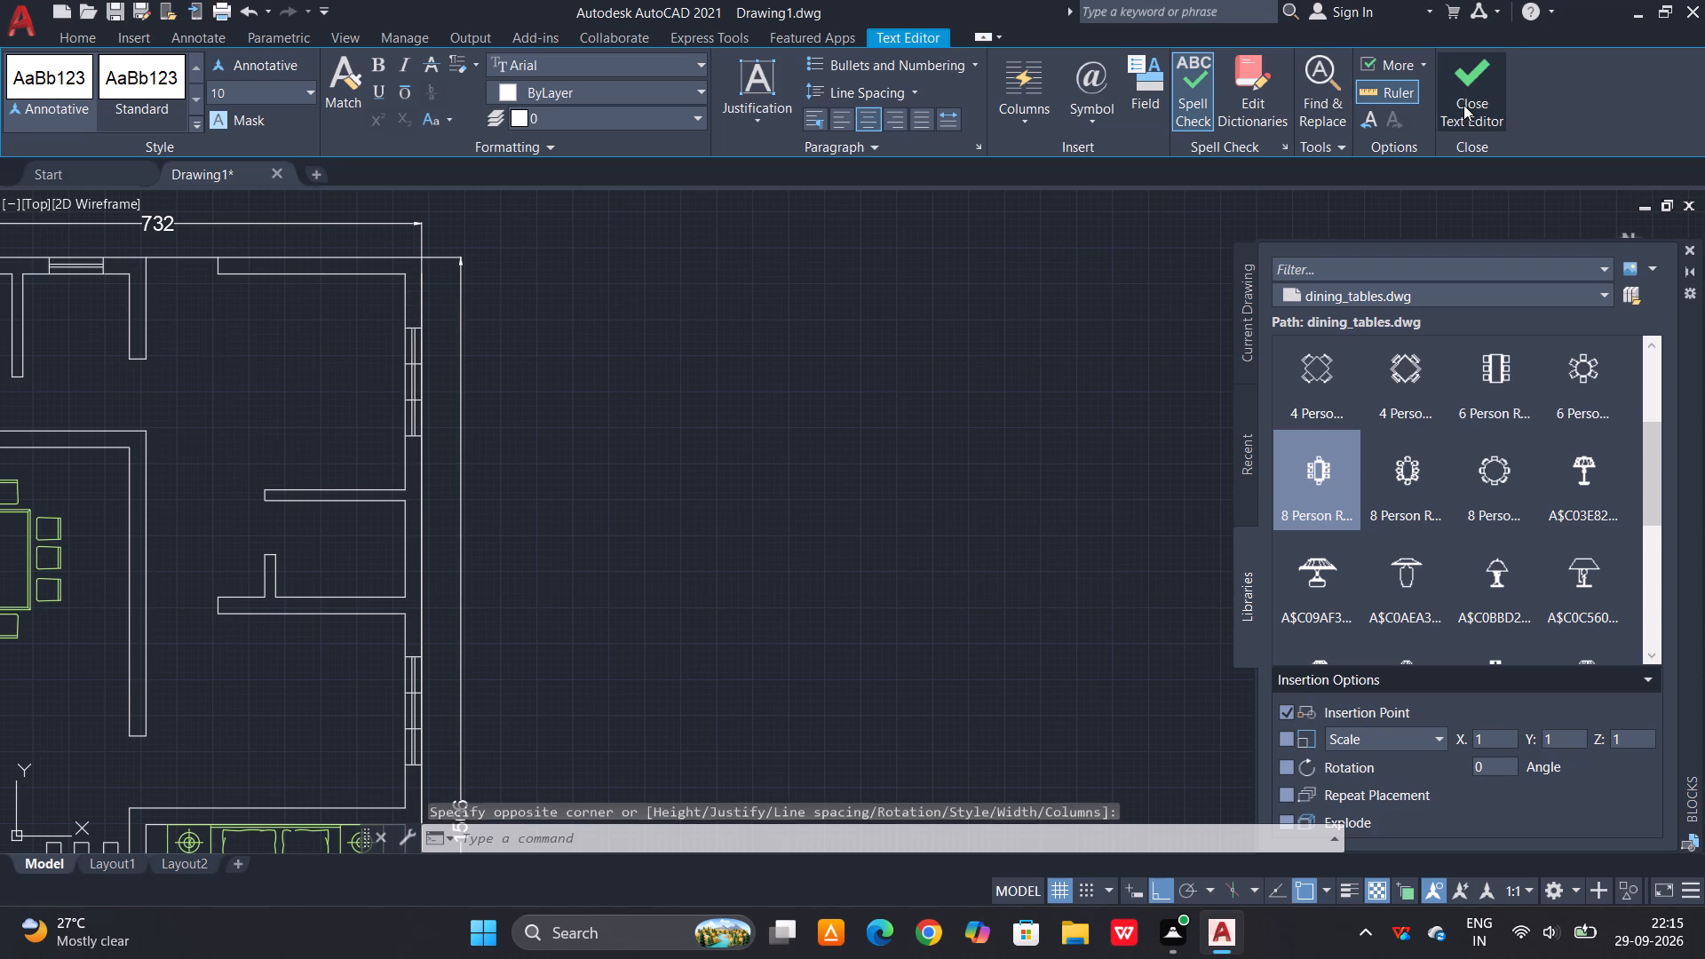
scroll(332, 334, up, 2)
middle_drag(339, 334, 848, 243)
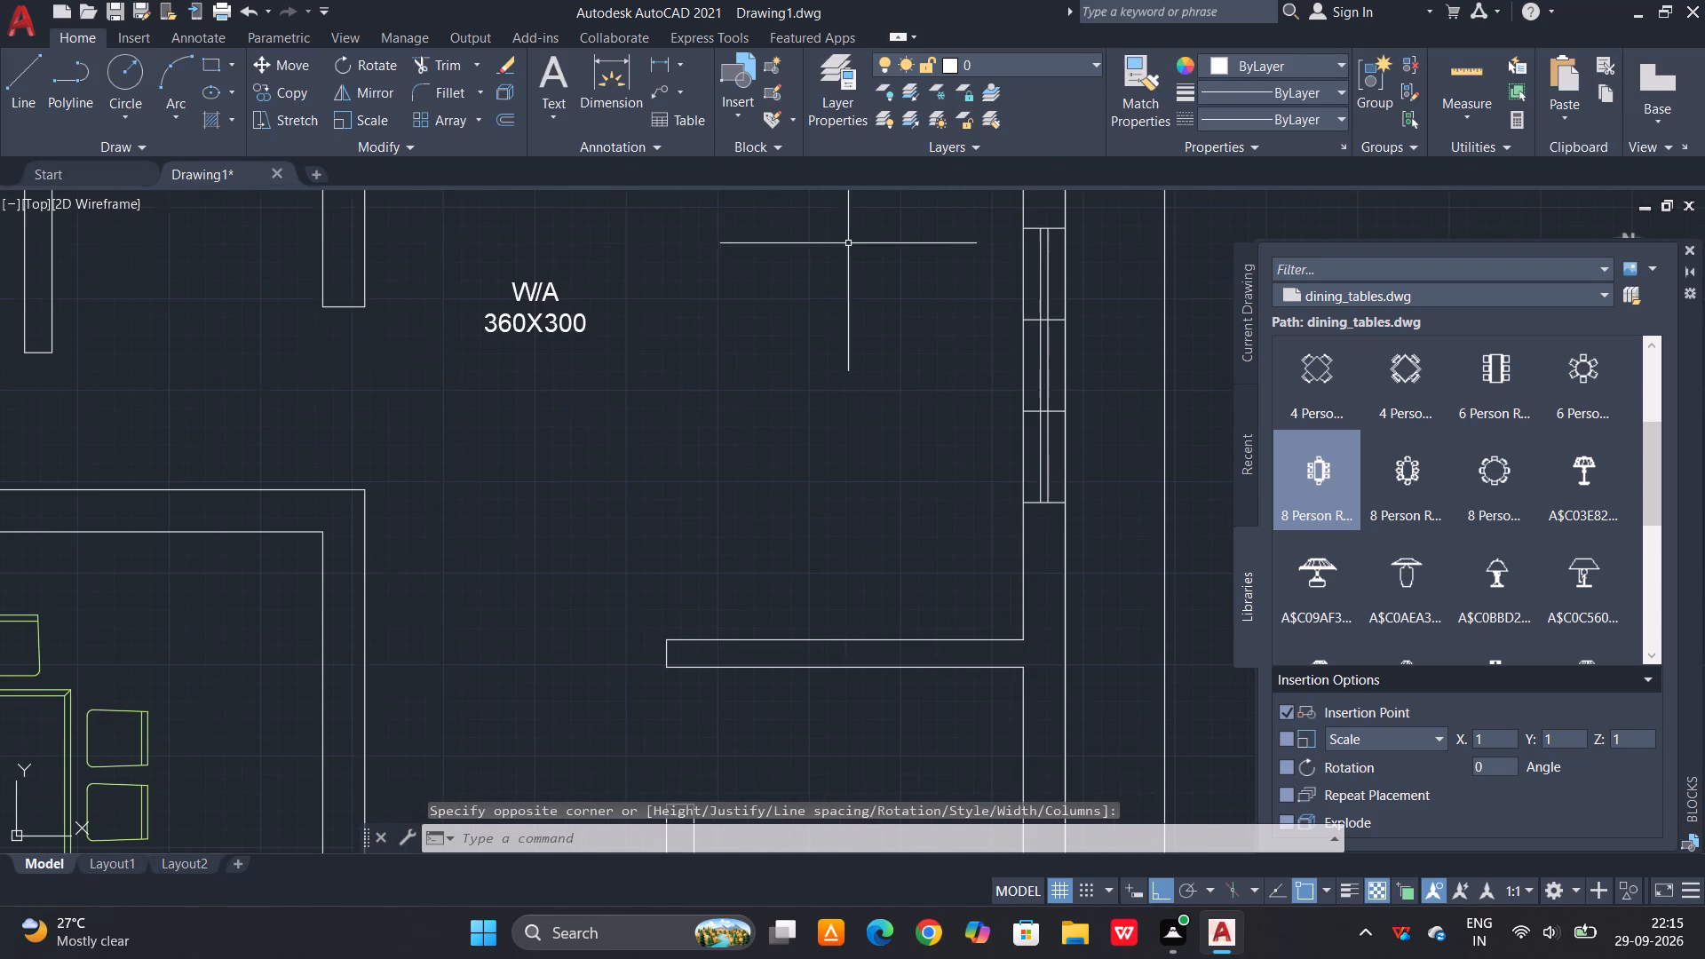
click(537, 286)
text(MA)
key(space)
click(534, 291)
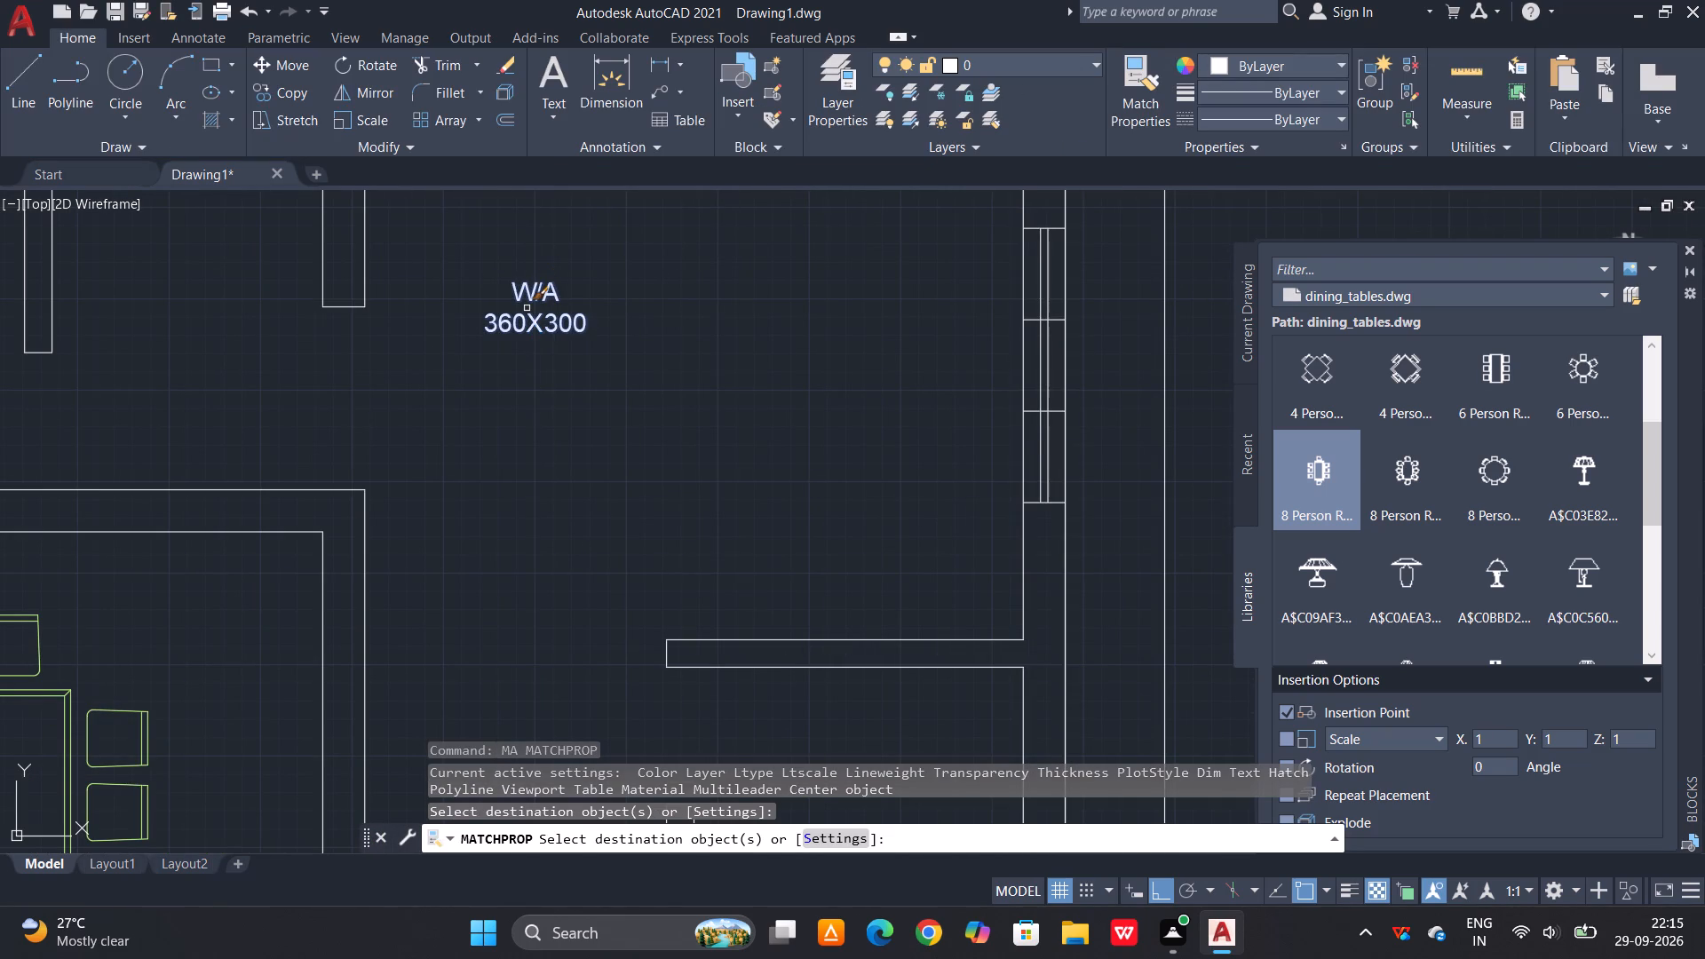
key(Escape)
Move the W/A 360X300 label freely, with Ortho off, to the middle of the upper-right room.
click(535, 316)
key(m)
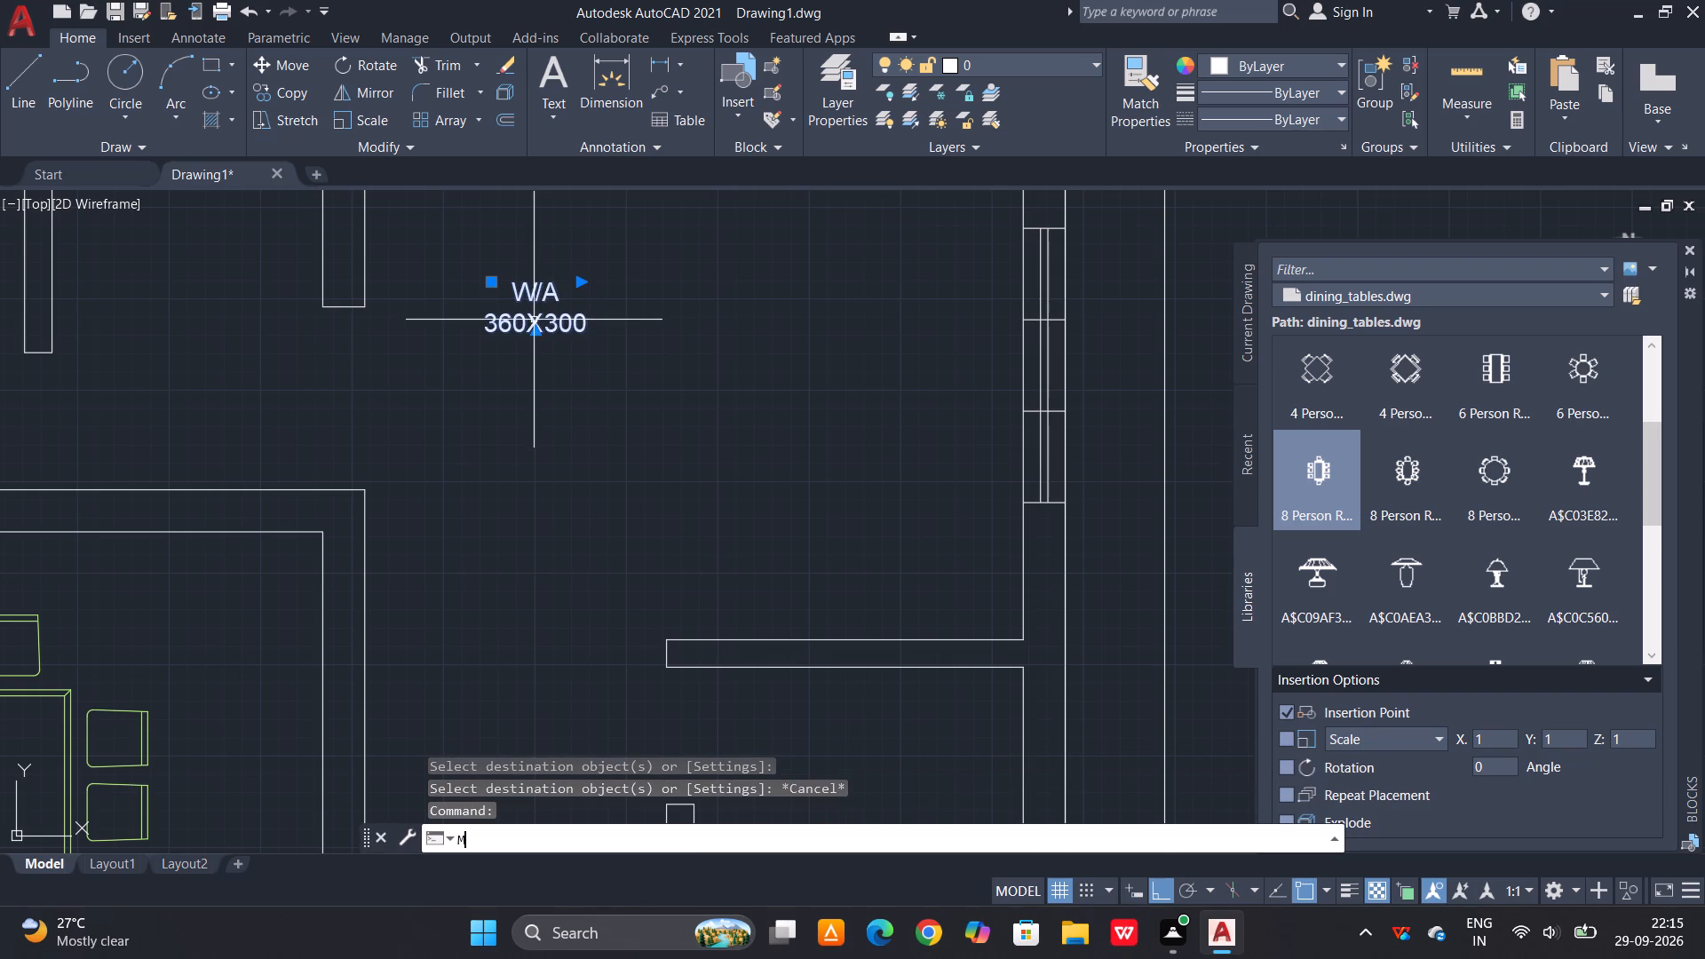
key(space)
click(532, 316)
scroll(602, 377, down, 1)
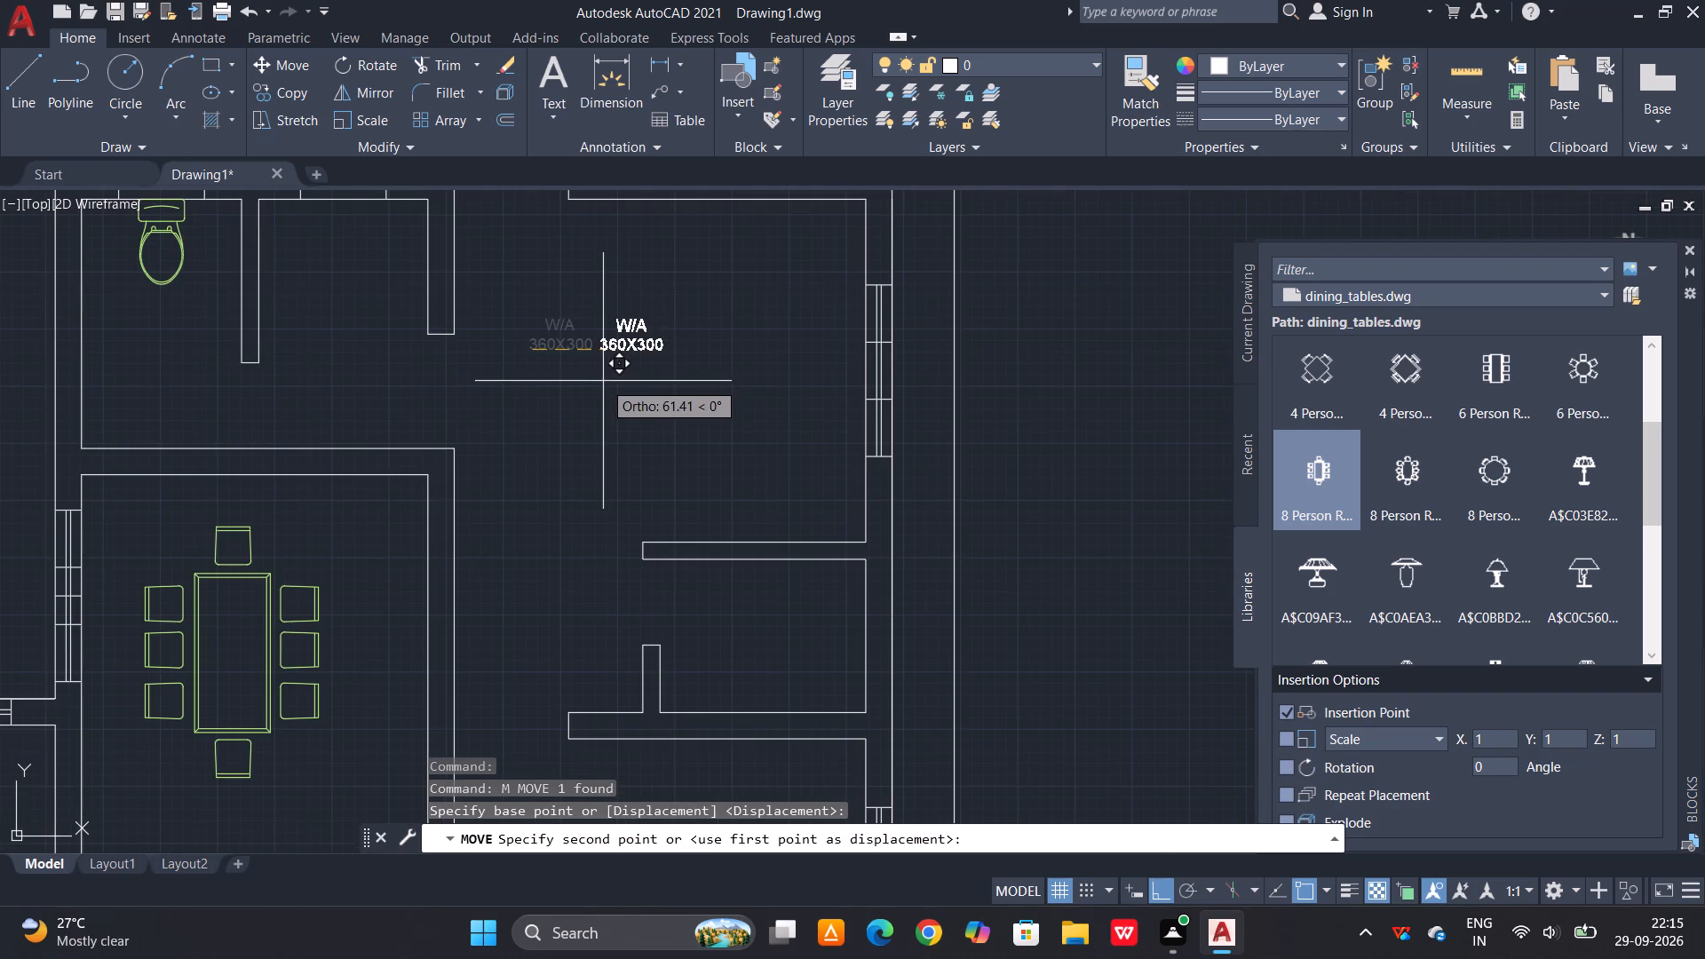
key(F8)
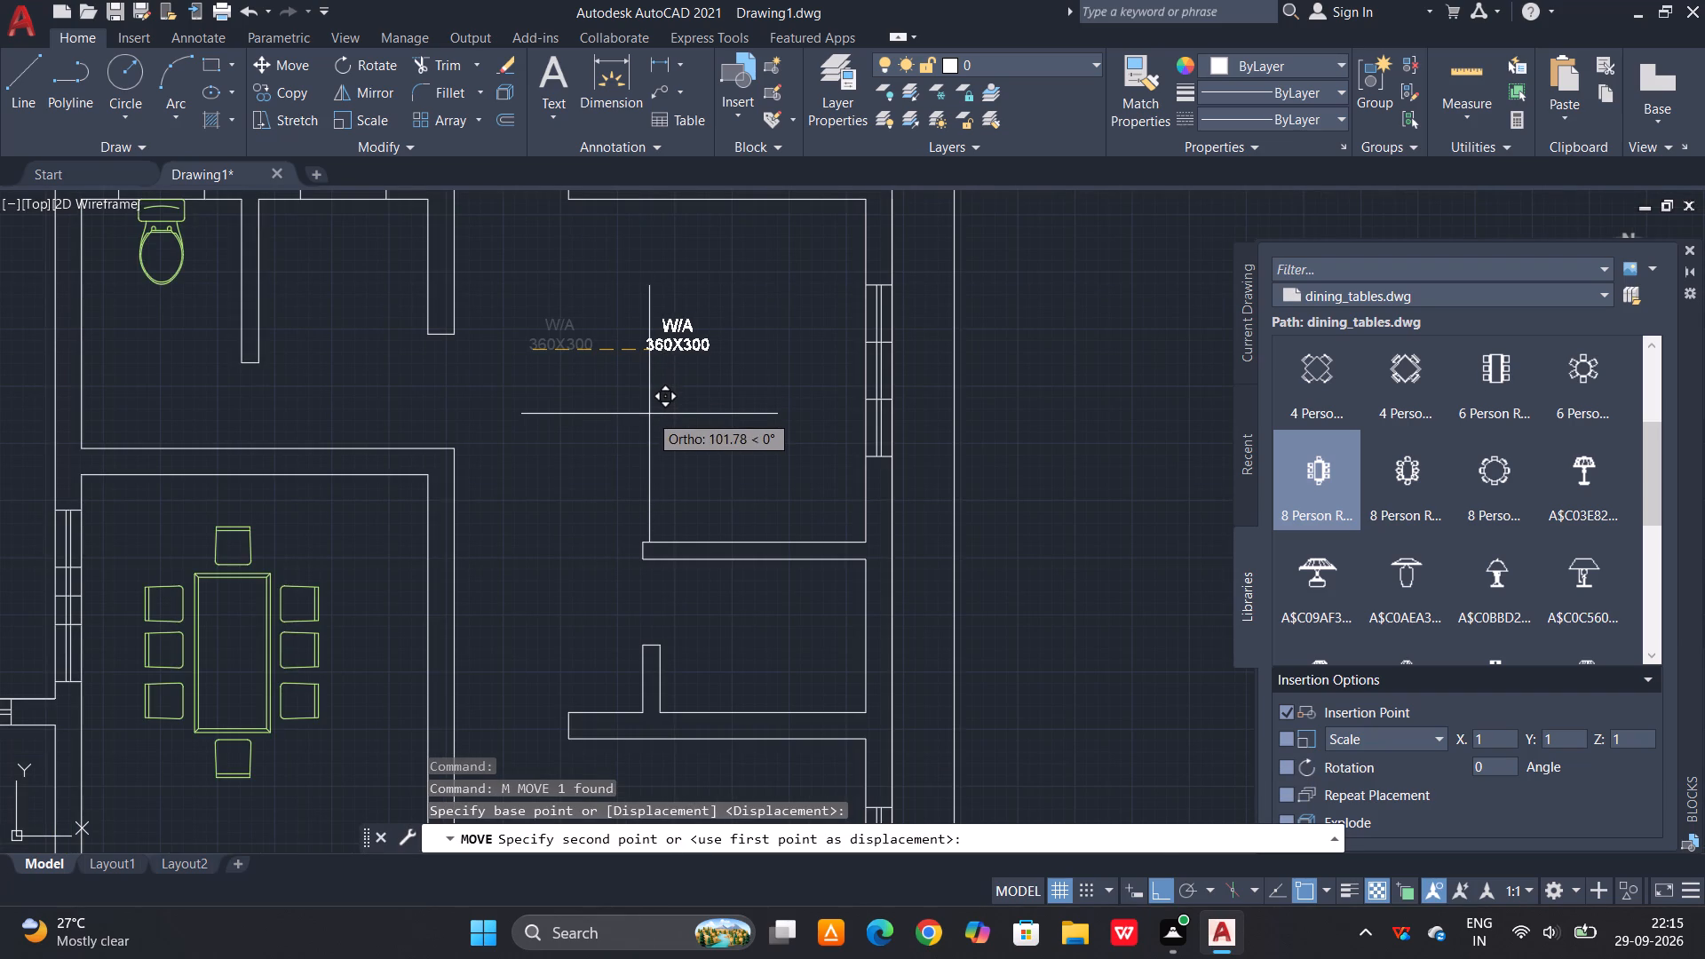
click(635, 403)
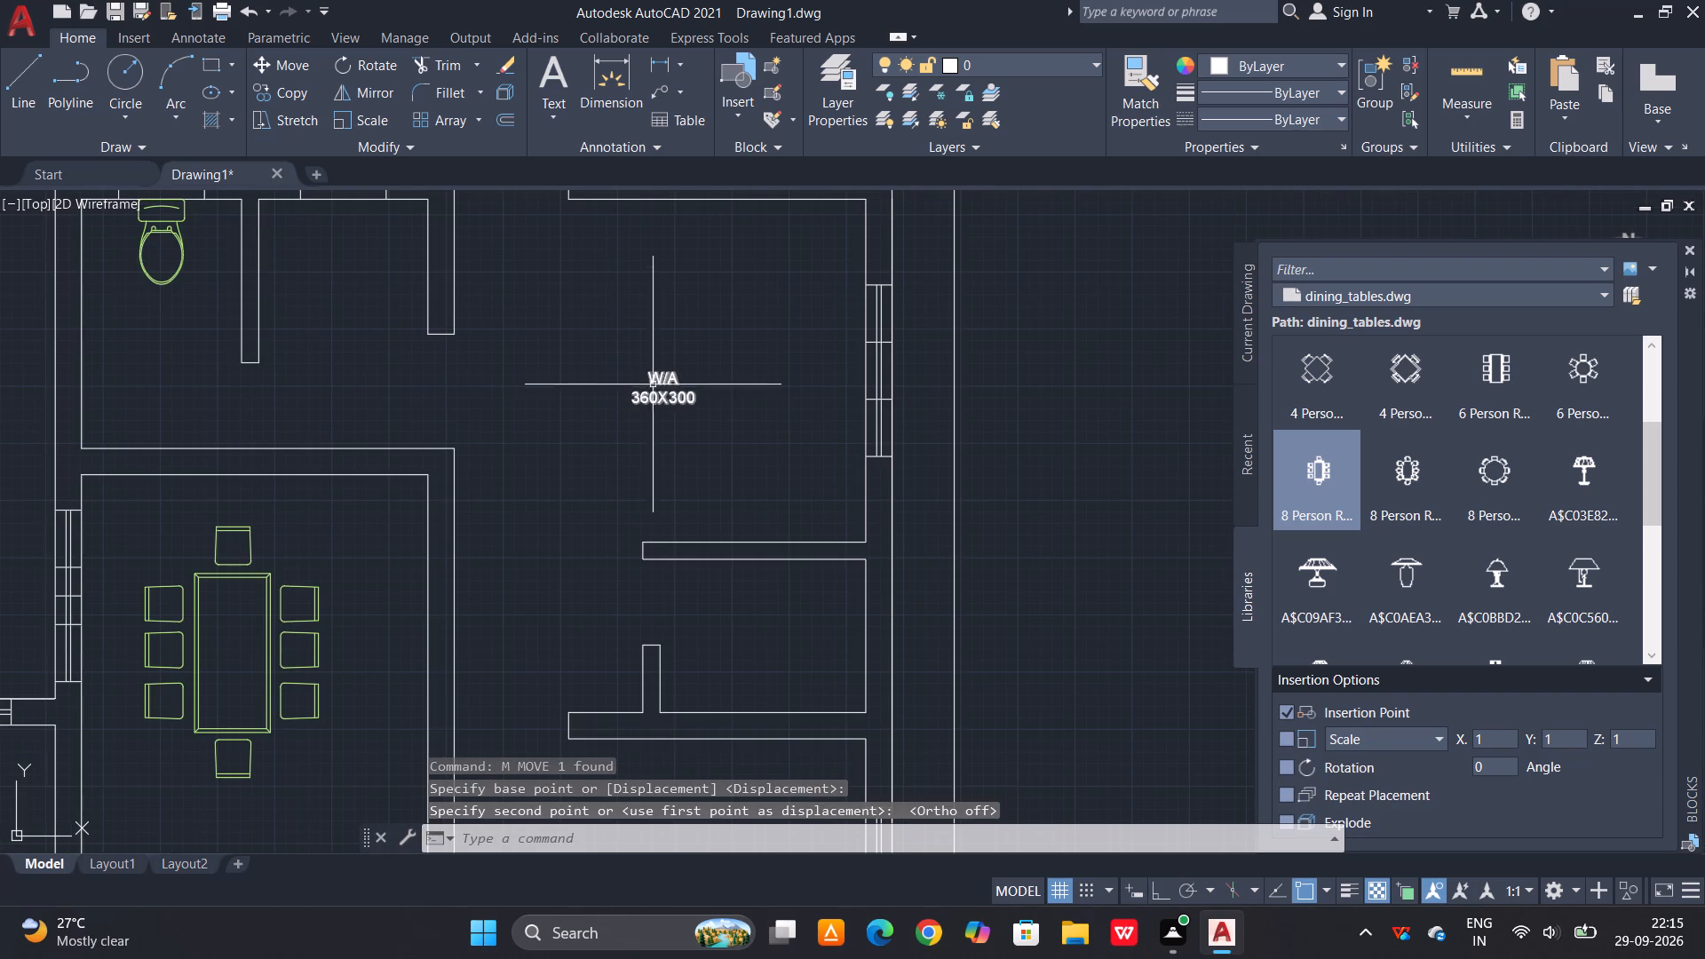
key(Escape)
Start a plot of the drawing with the DWG To PDF.pc3 plotter and centre the plot on the paper.
key(ctrl+p)
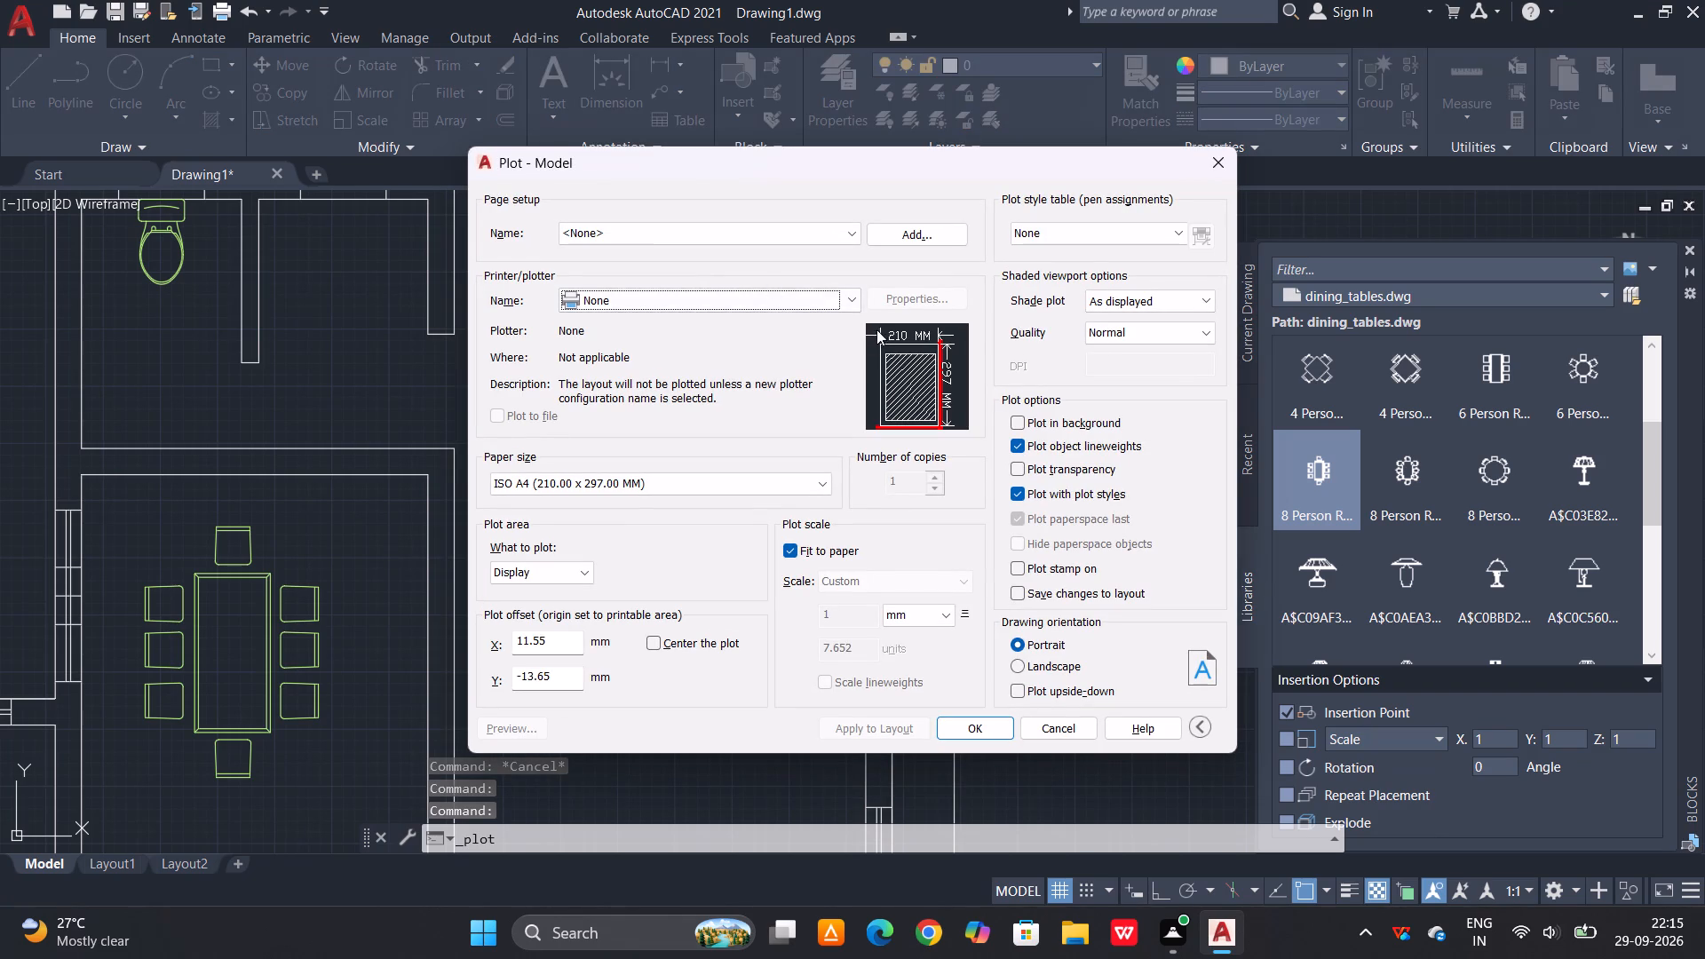
click(855, 299)
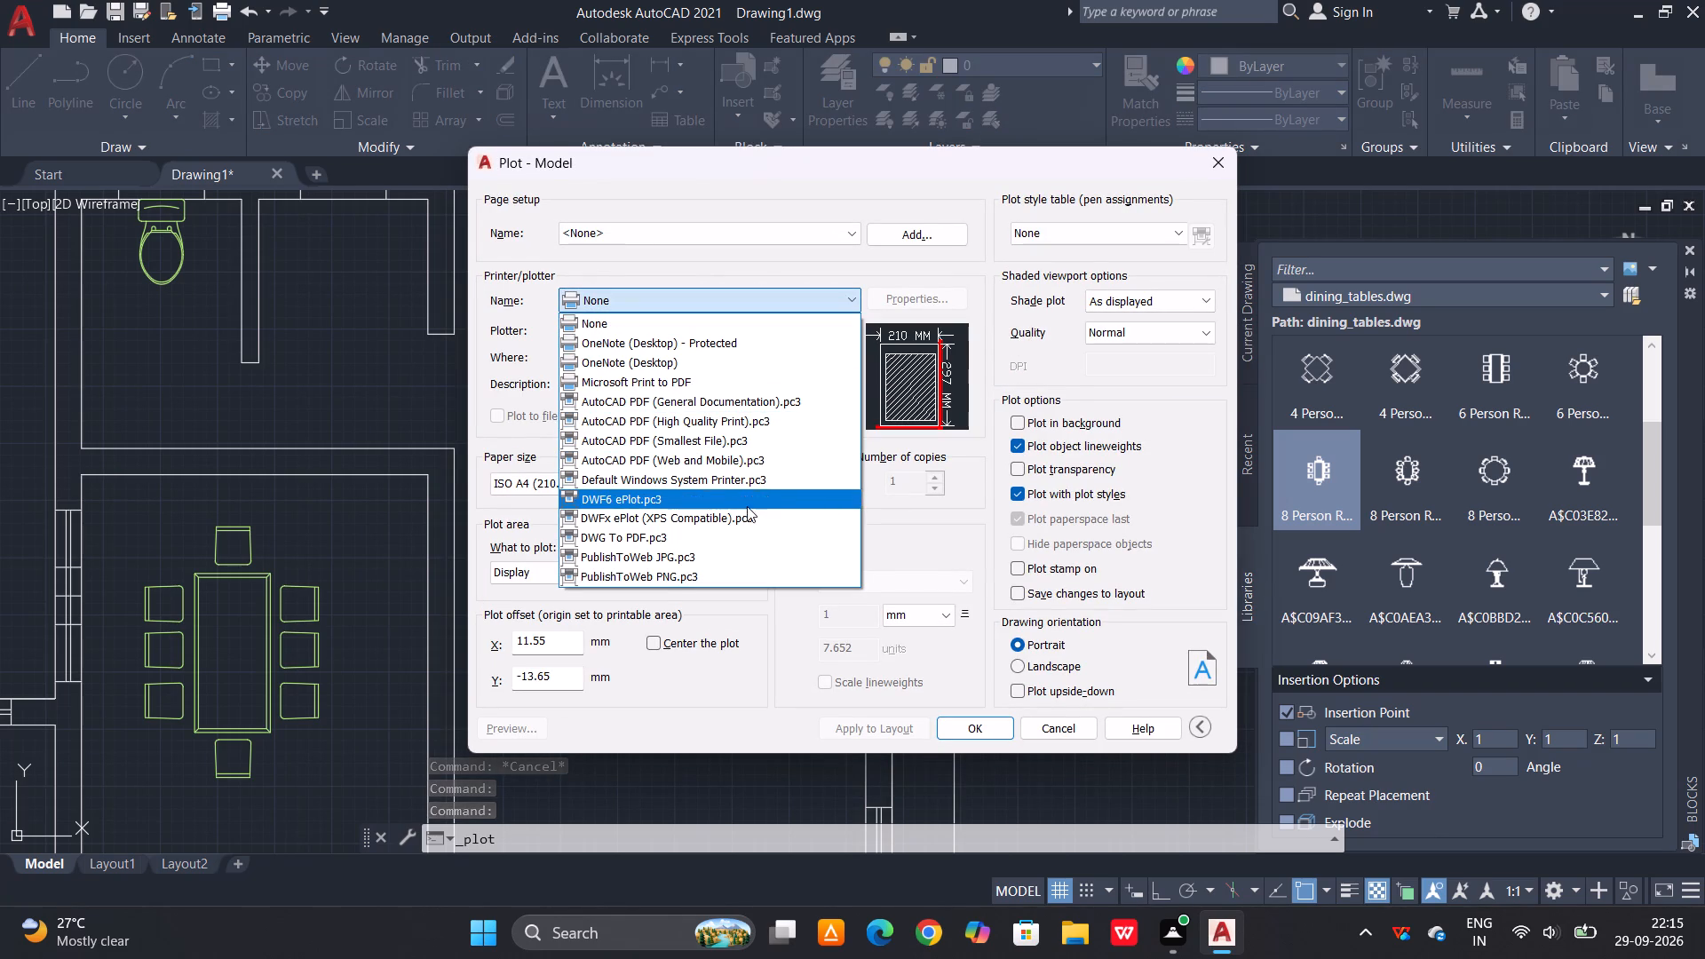
click(736, 538)
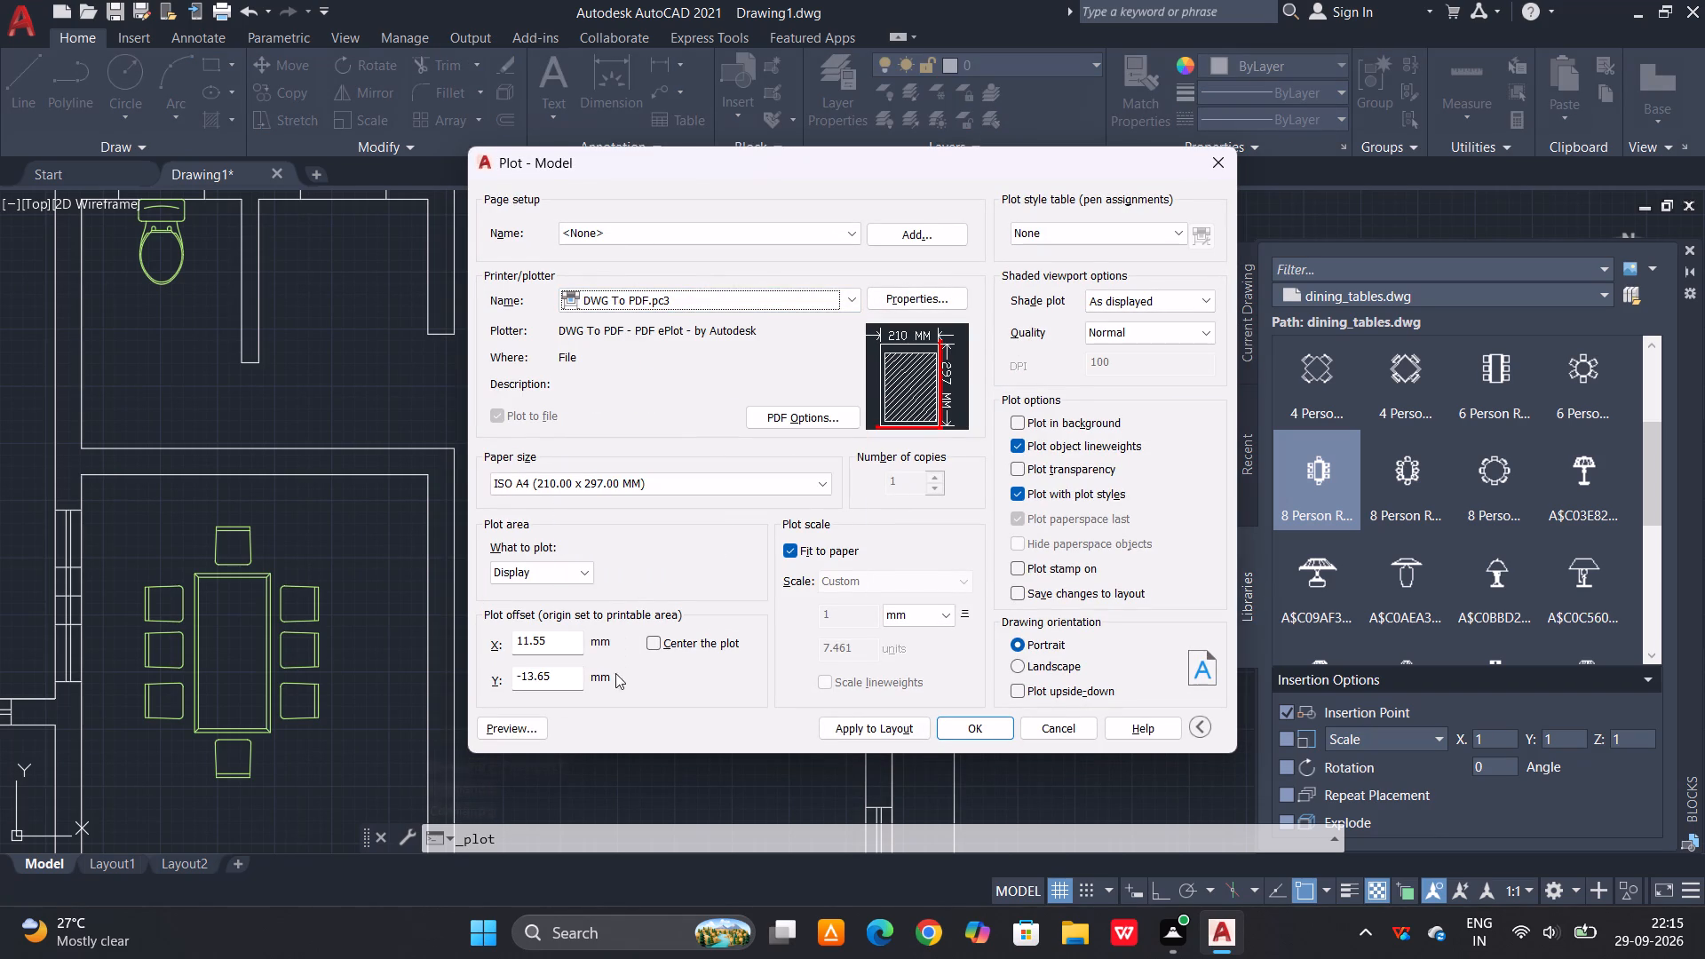
click(654, 641)
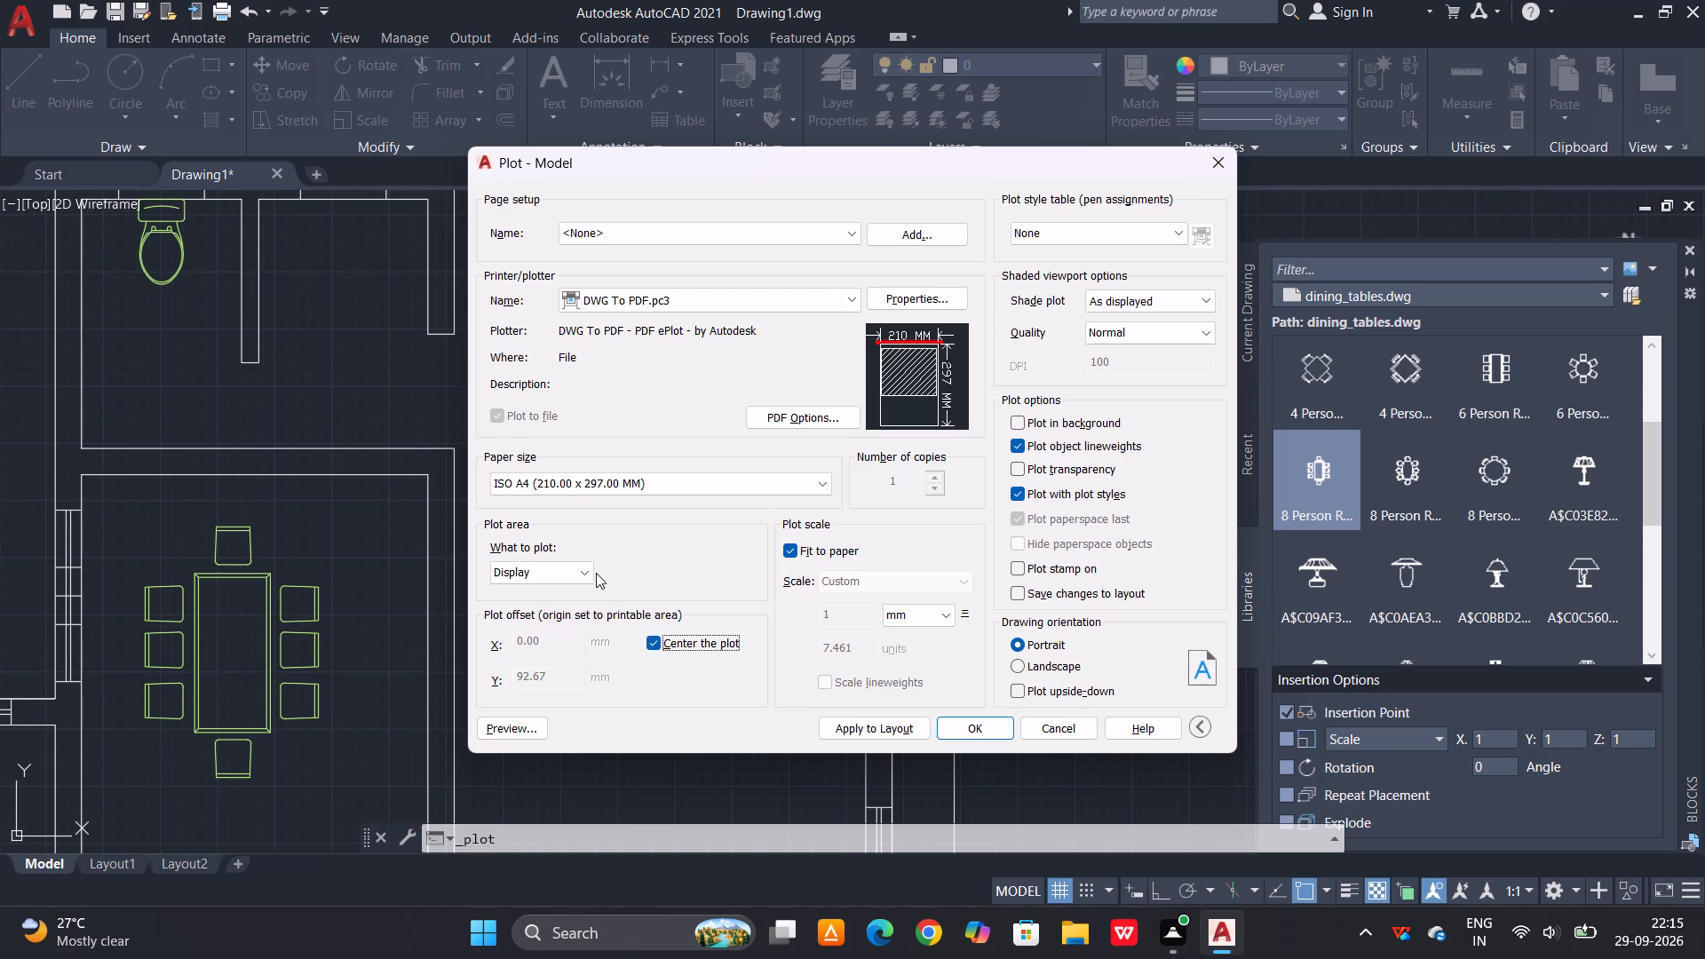
Set the plot area to a Window enclosing the whole floor plan and its outer dimensions.
click(589, 568)
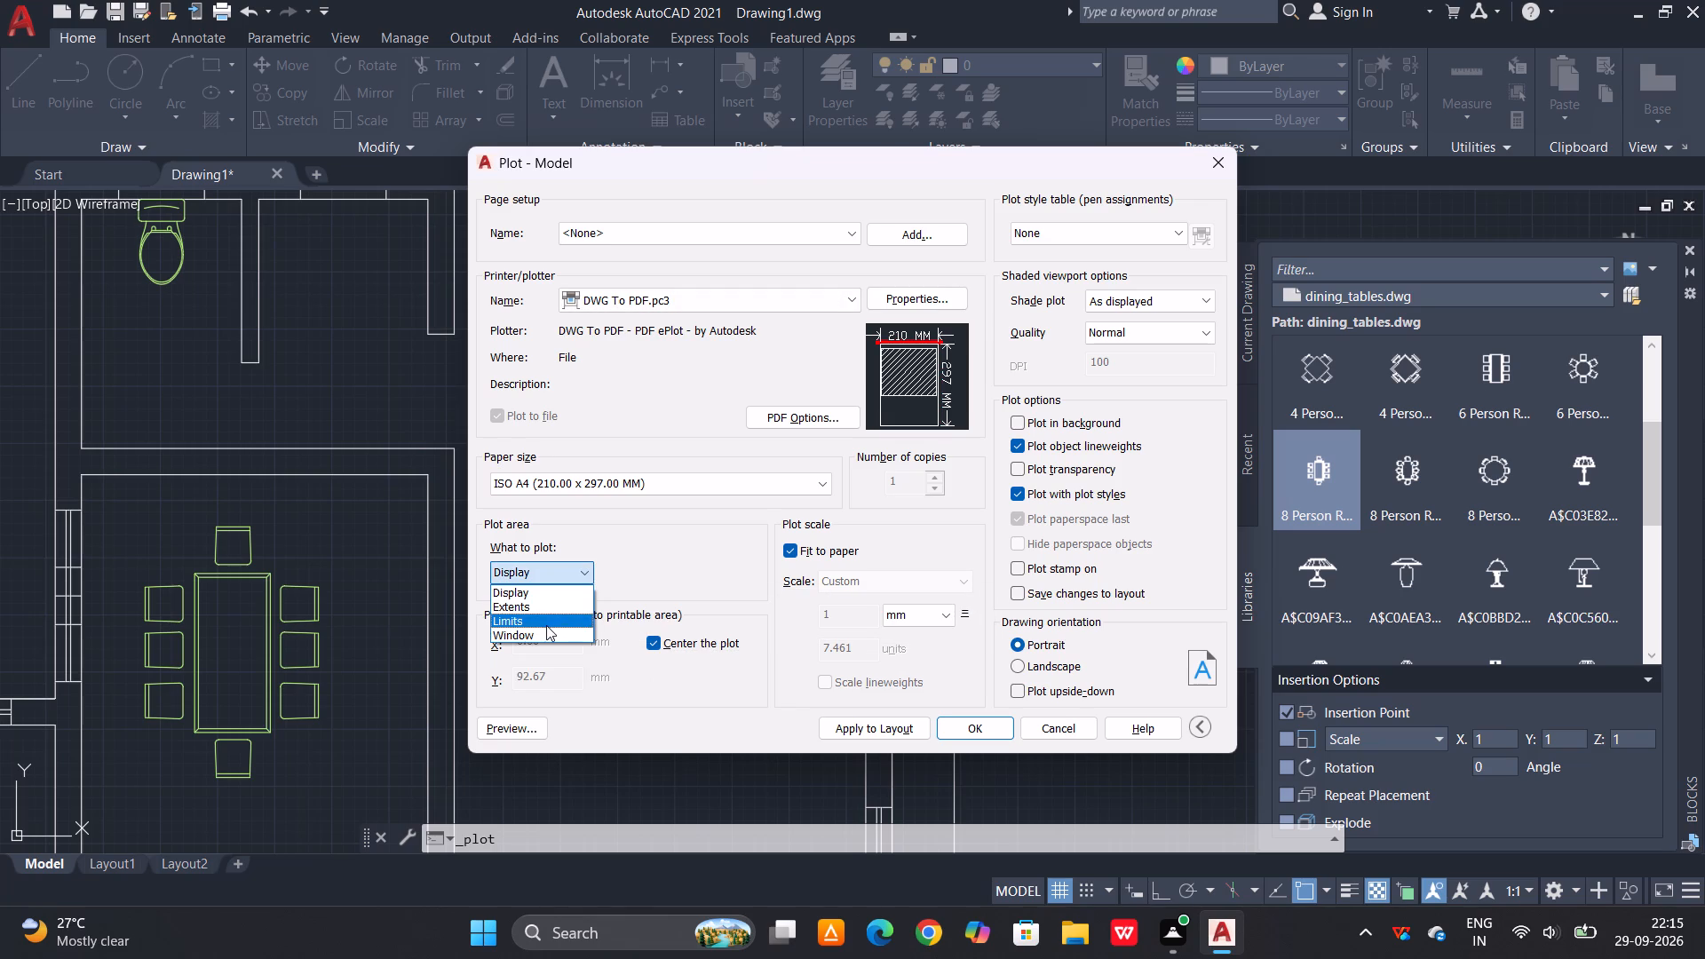
click(537, 633)
scroll(738, 582, down, 3)
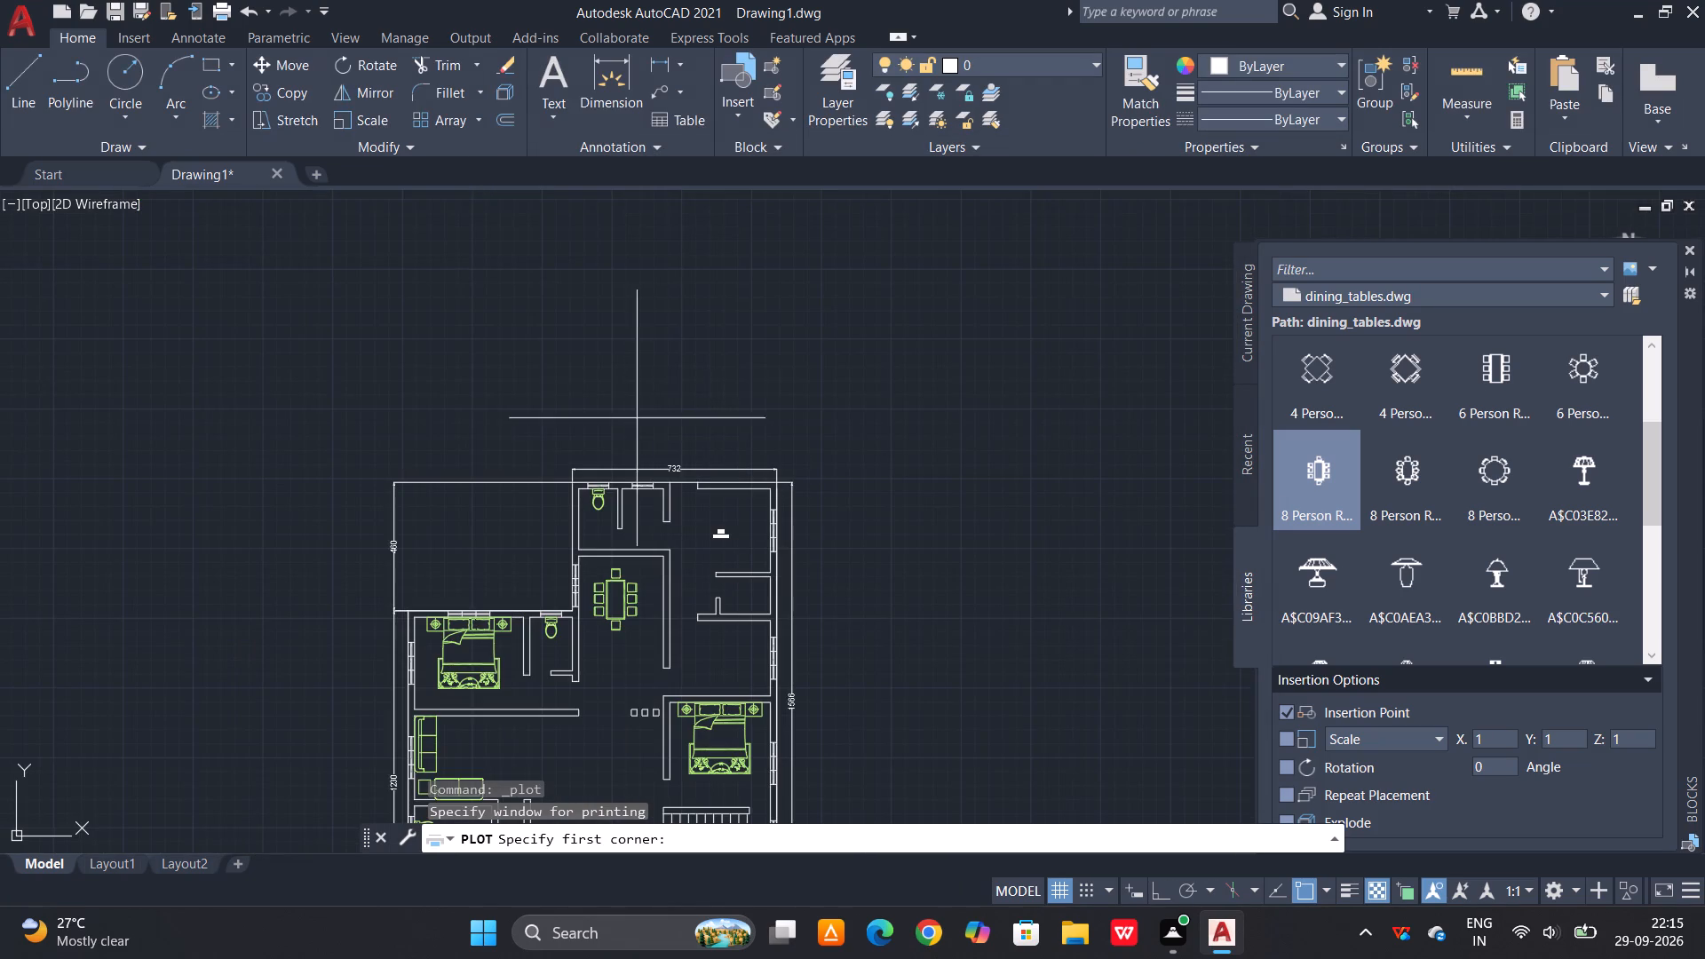
middle_drag(612, 524, 879, 339)
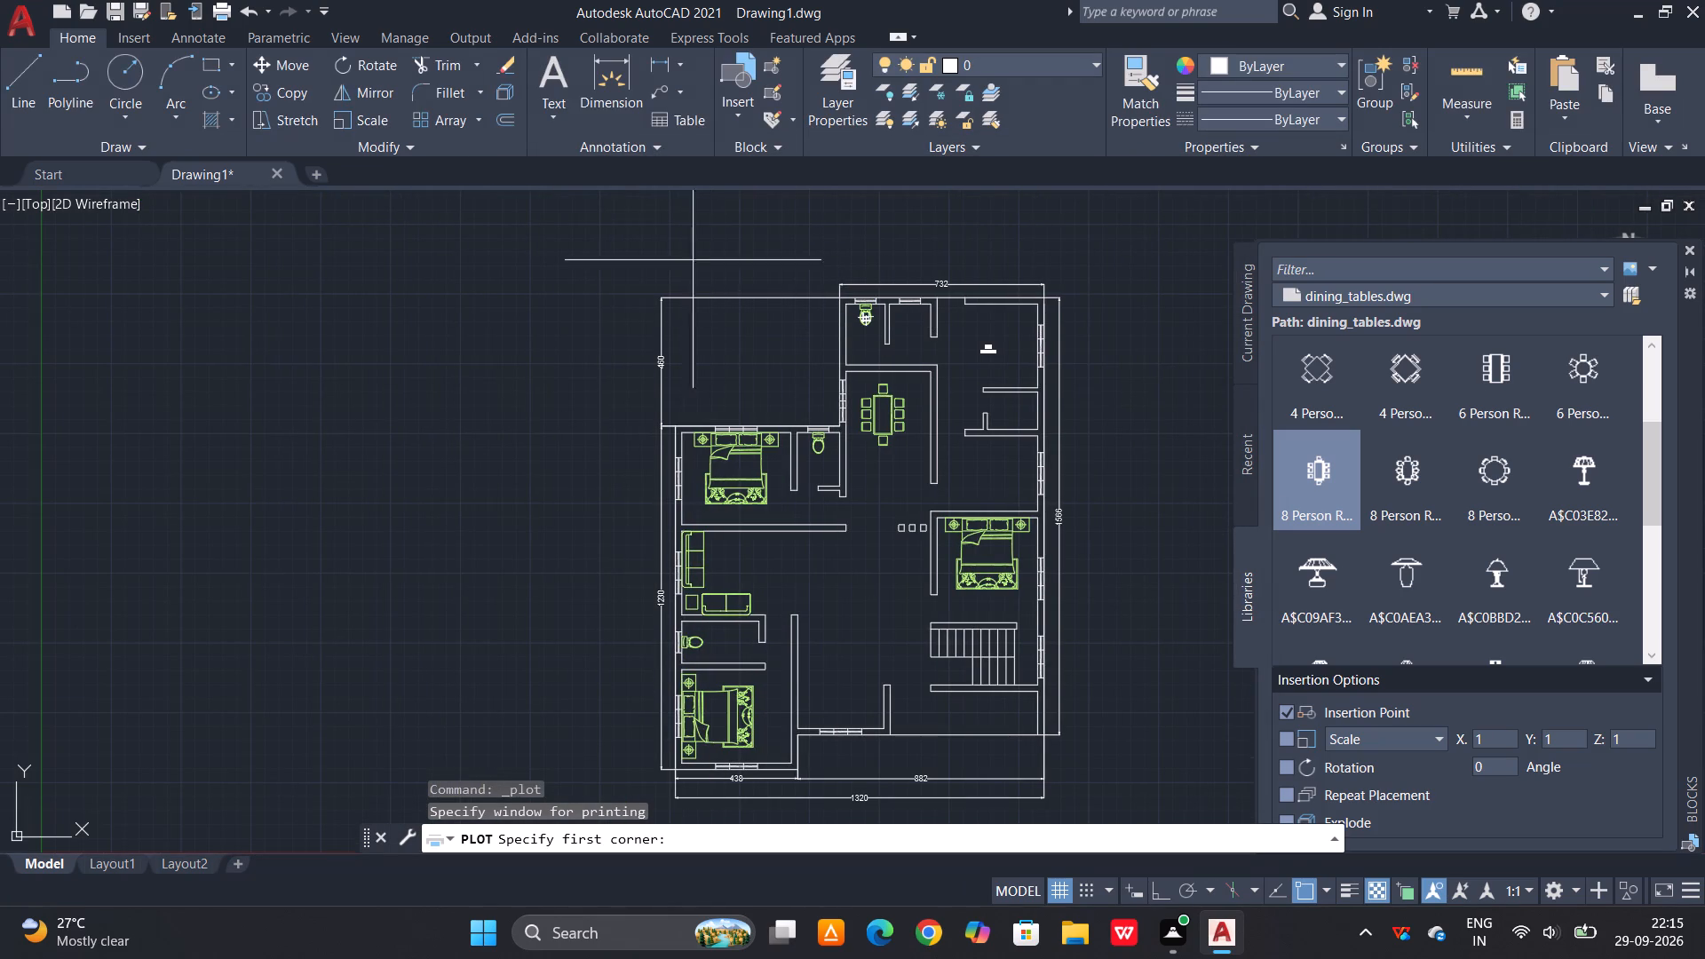
drag(628, 240, 639, 260)
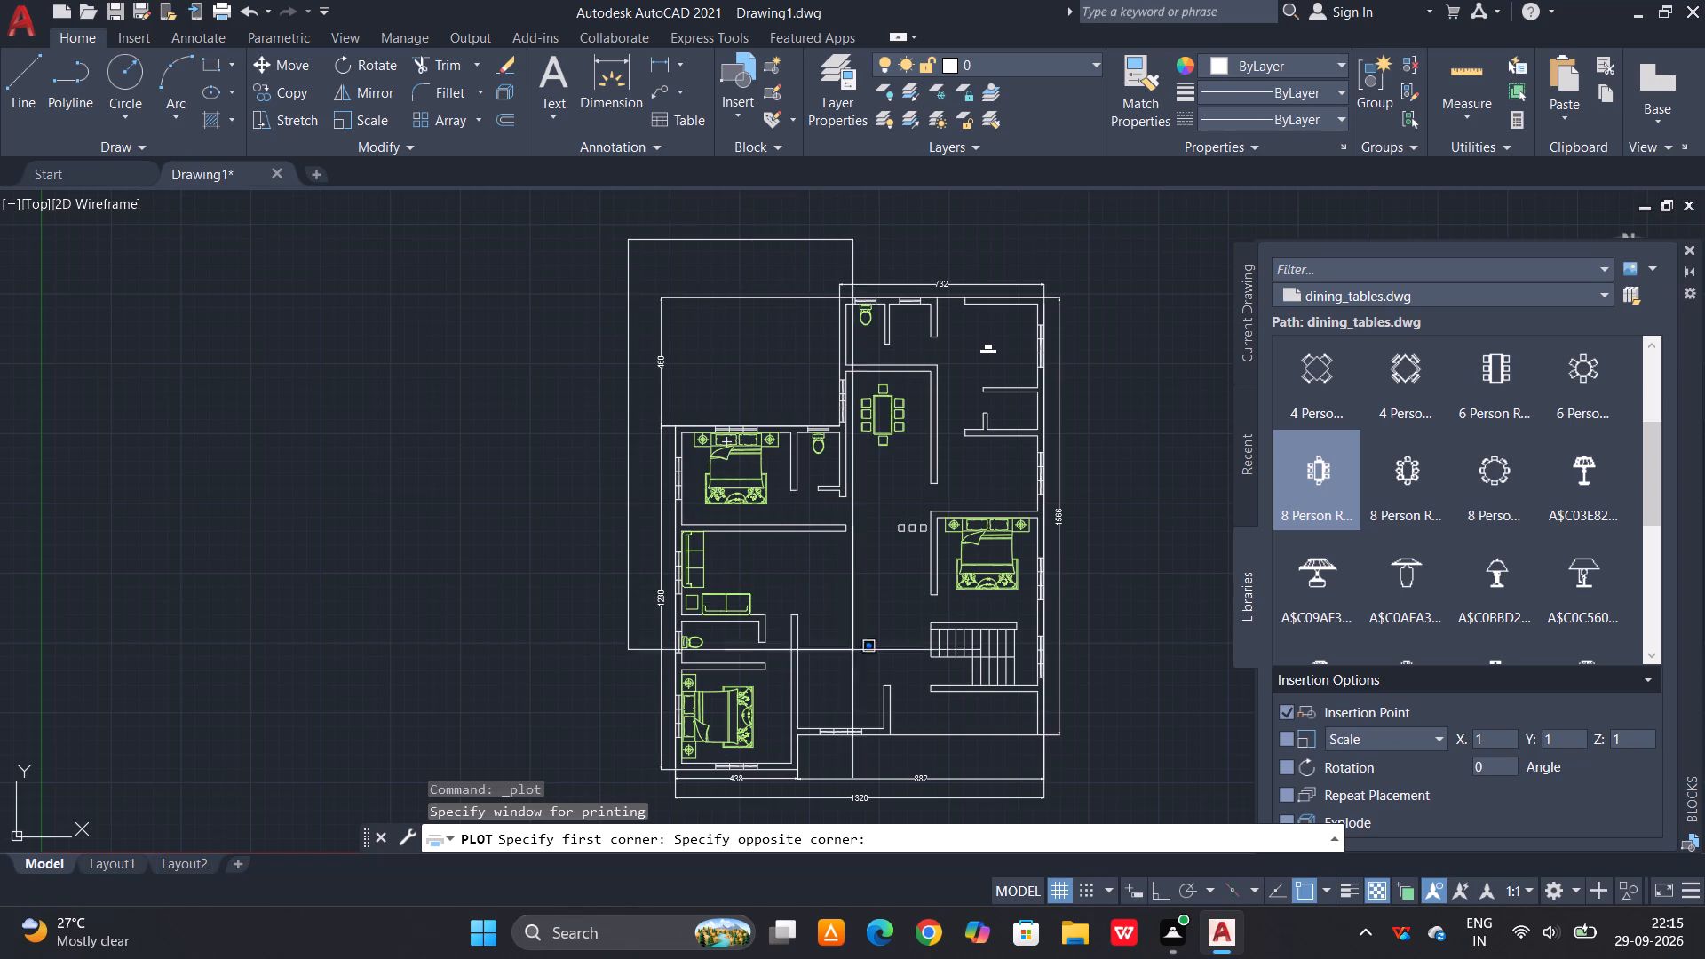
click(1101, 820)
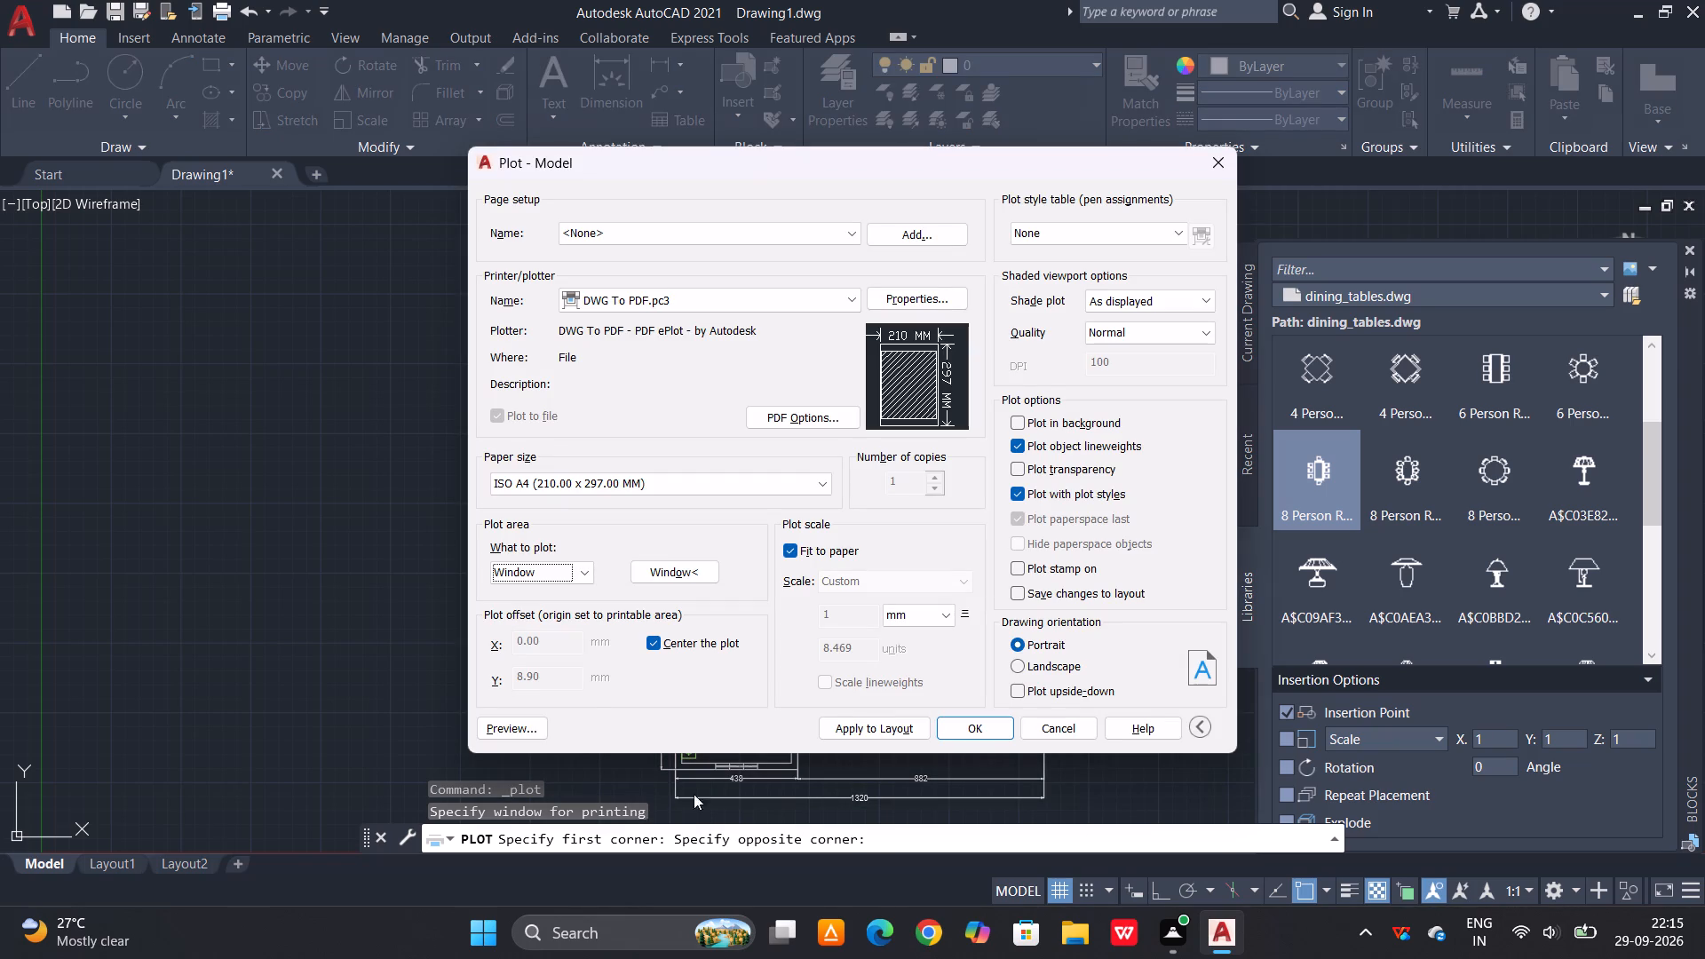
Preview the plot, examine the size of the W/A label against the whole plan, and close the preview.
click(535, 728)
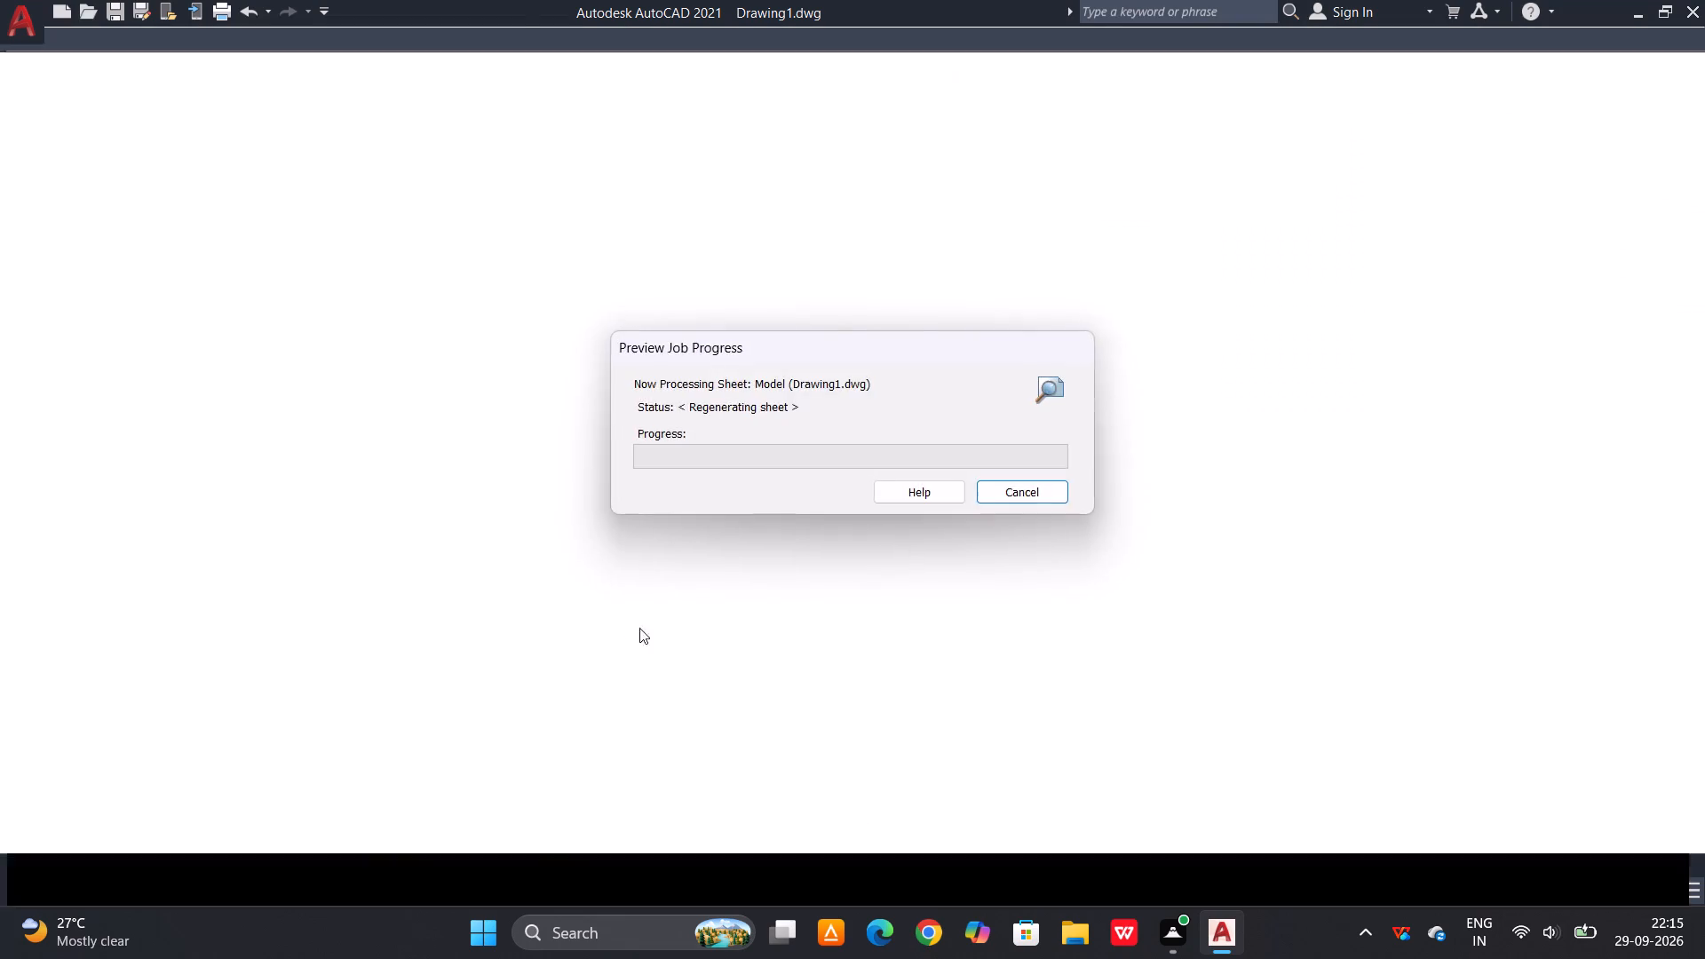
scroll(976, 312, up, 3)
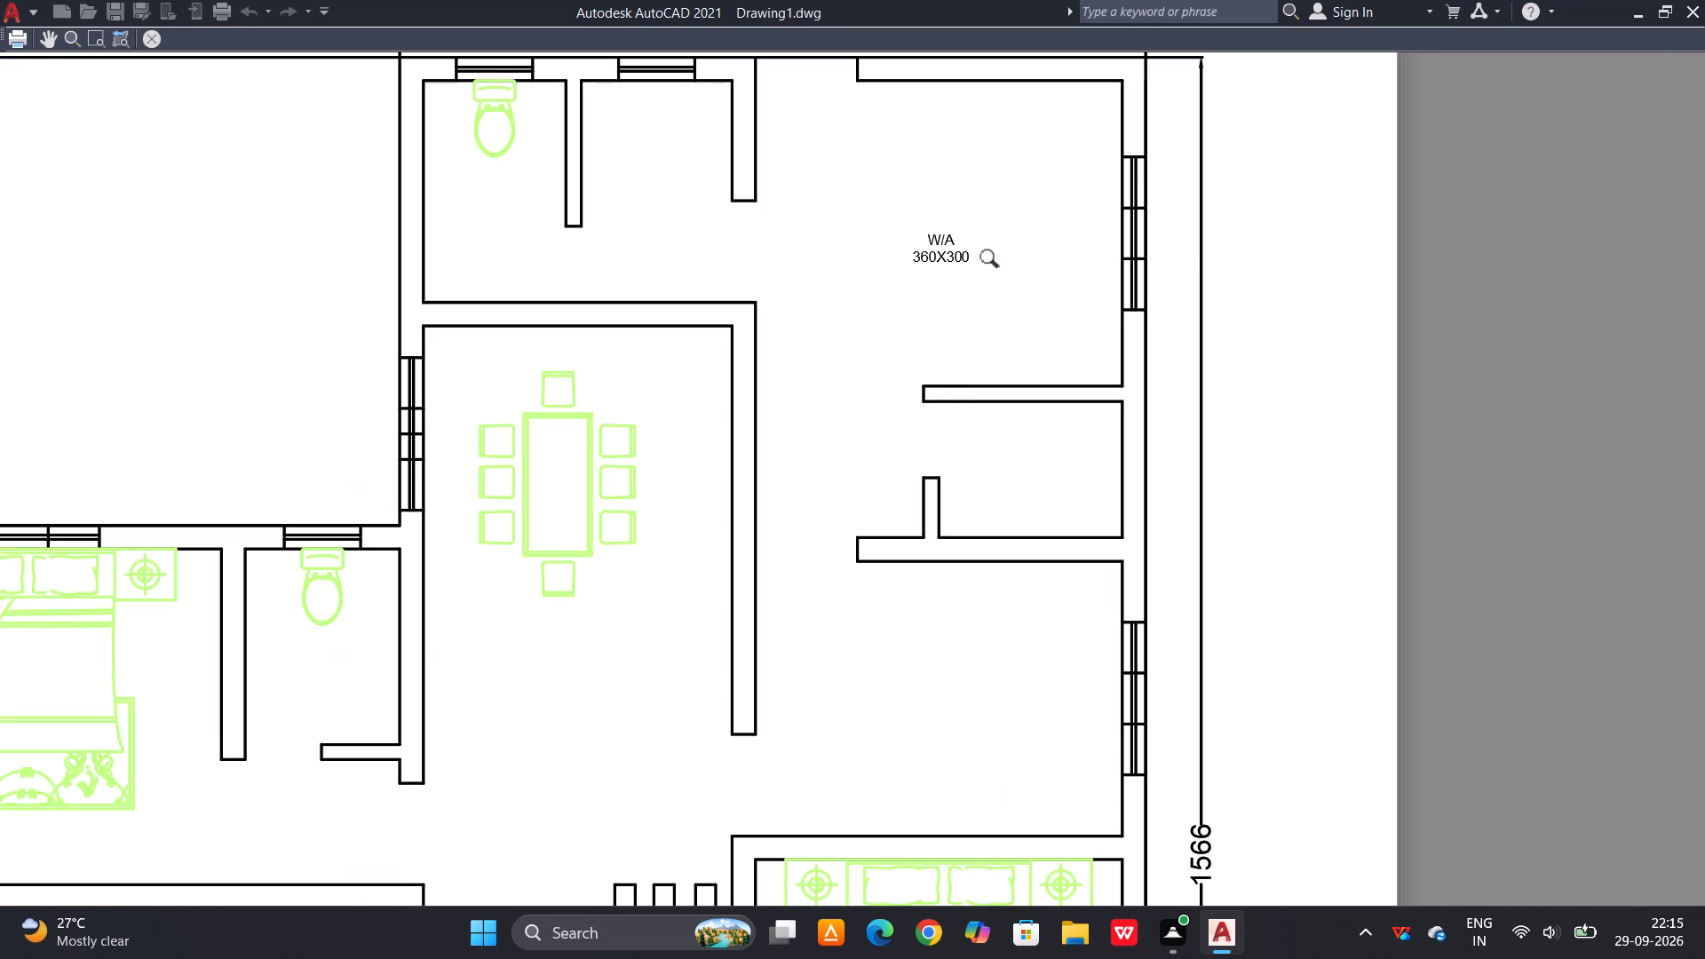
scroll(995, 261, up, 1)
scroll(971, 309, down, 3)
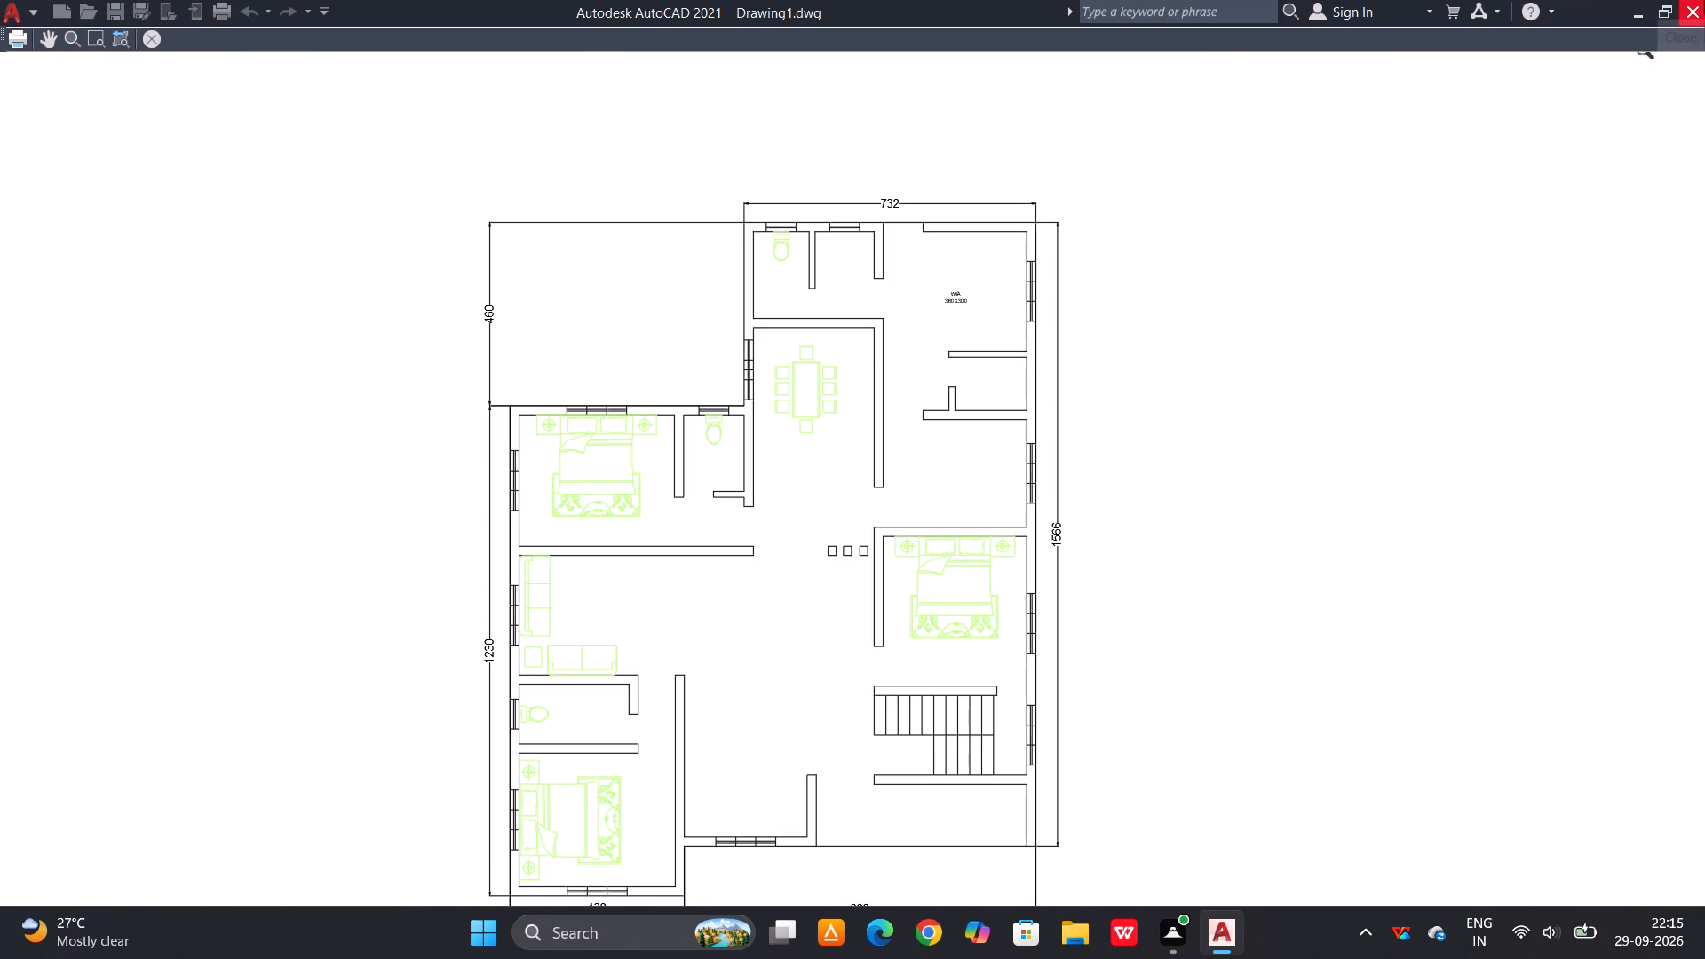
click(144, 36)
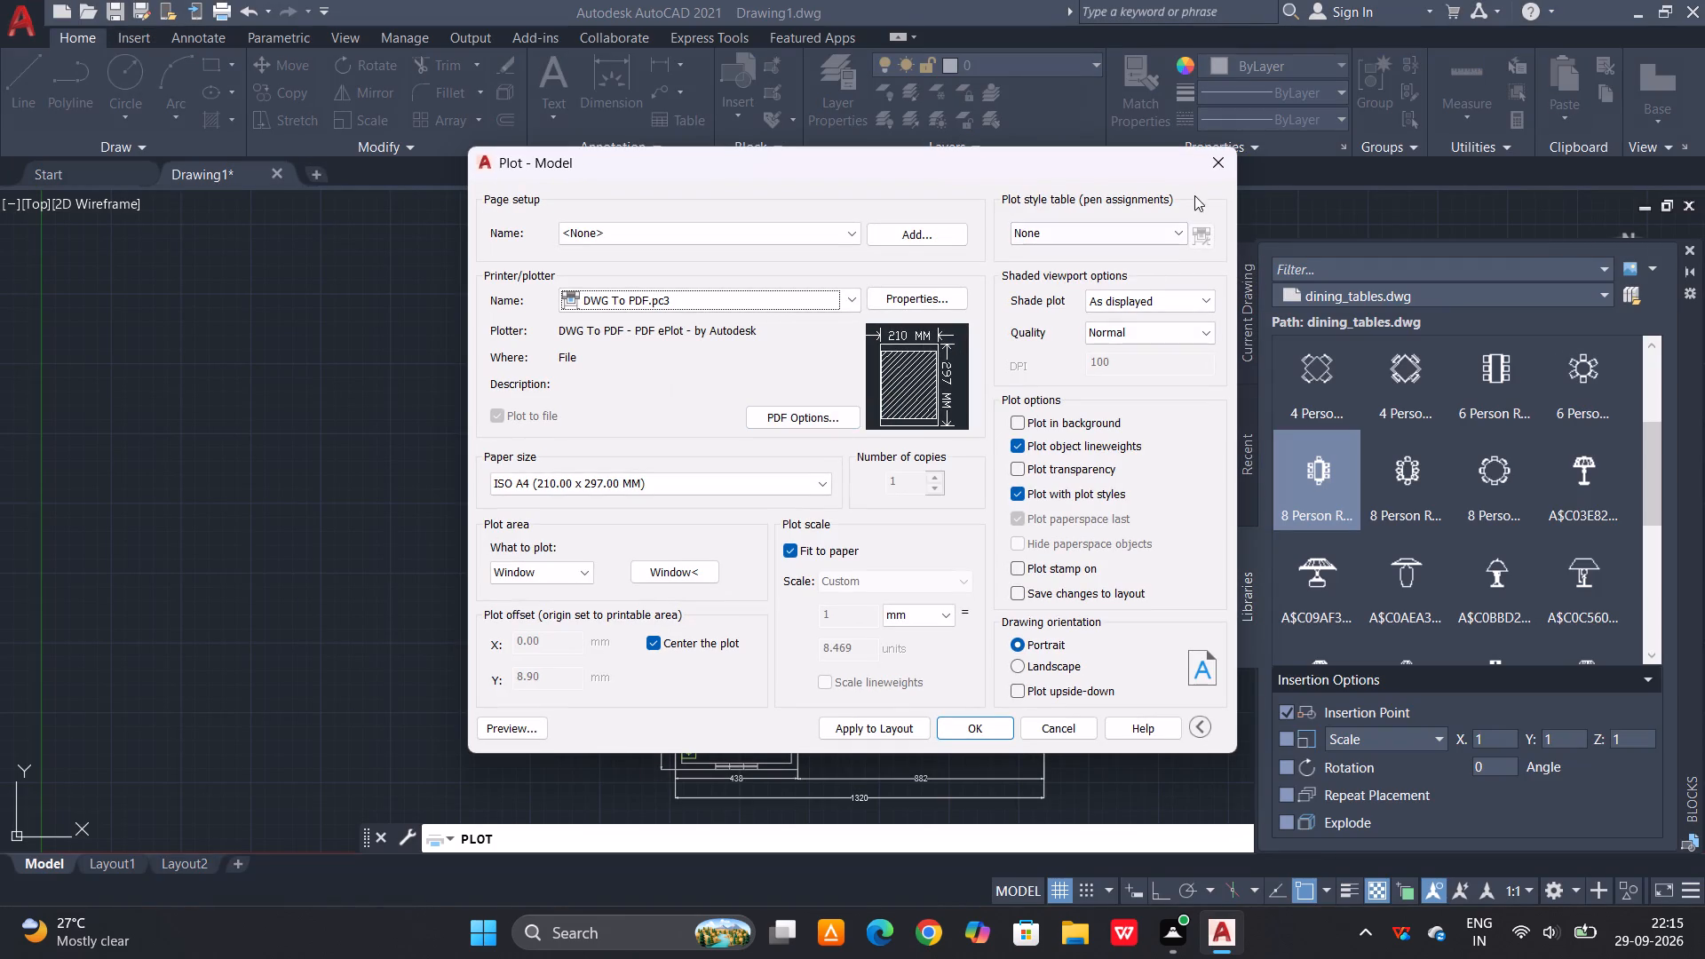
Close the plot setup without plotting and close the Blocks palette.
click(1227, 163)
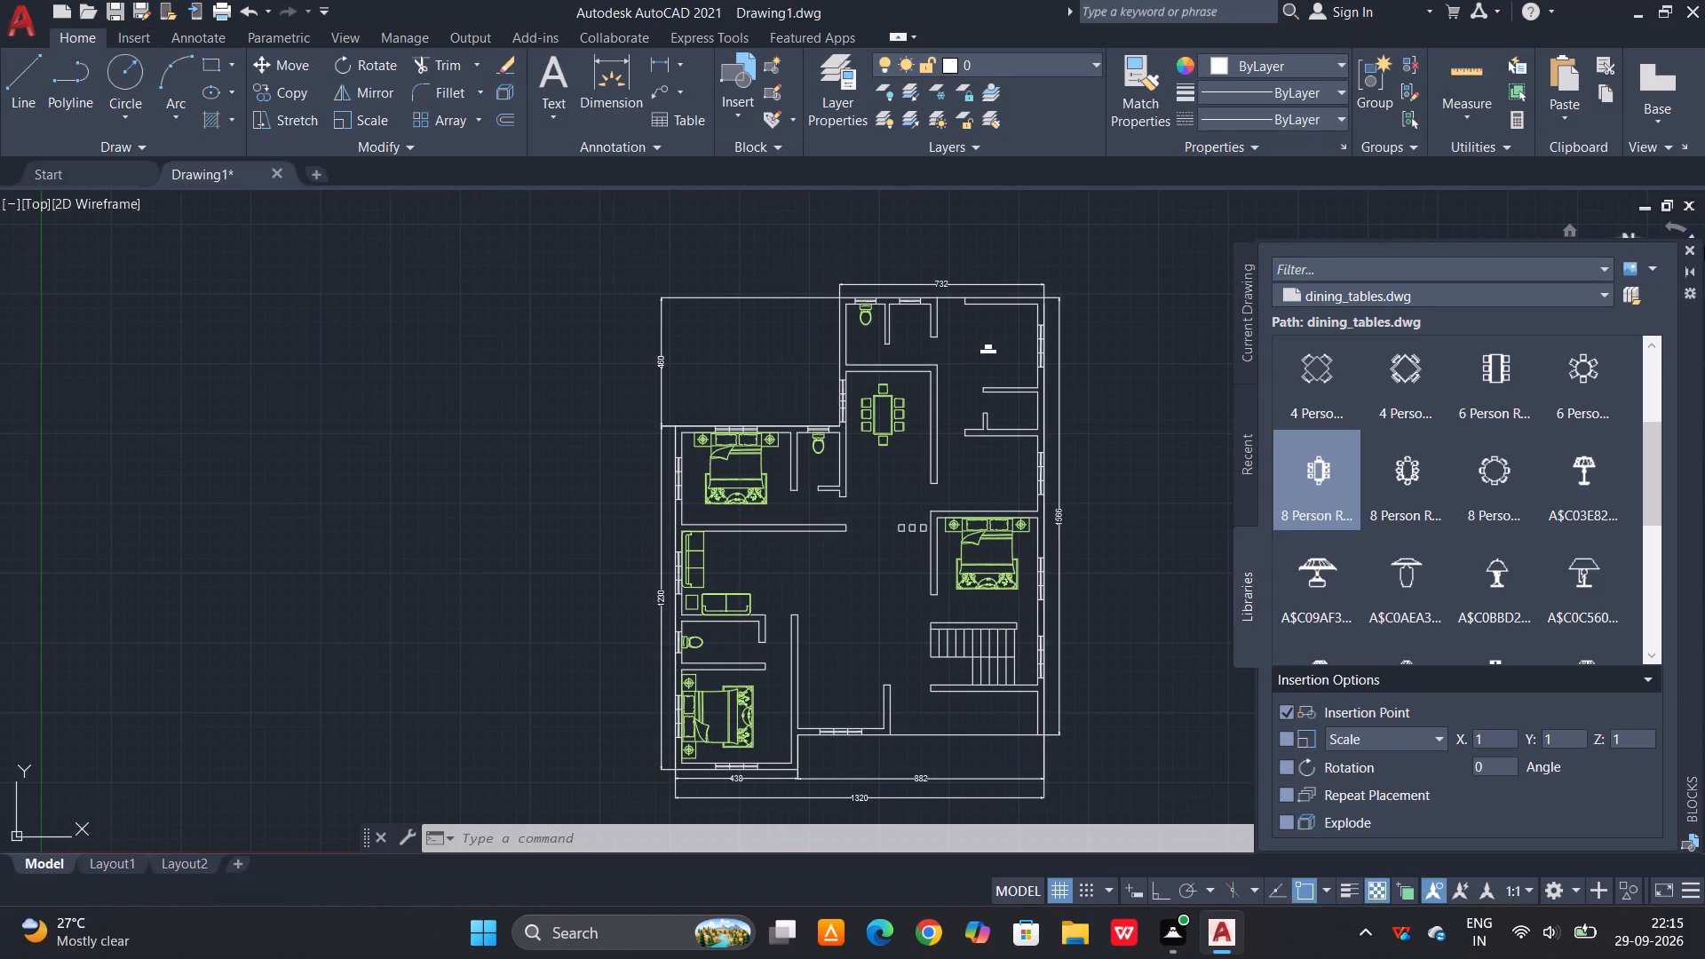
click(1698, 247)
Set the text height of the whole W/A 360X300 label to 15.
scroll(1291, 468, down, 3)
scroll(1237, 465, up, 1)
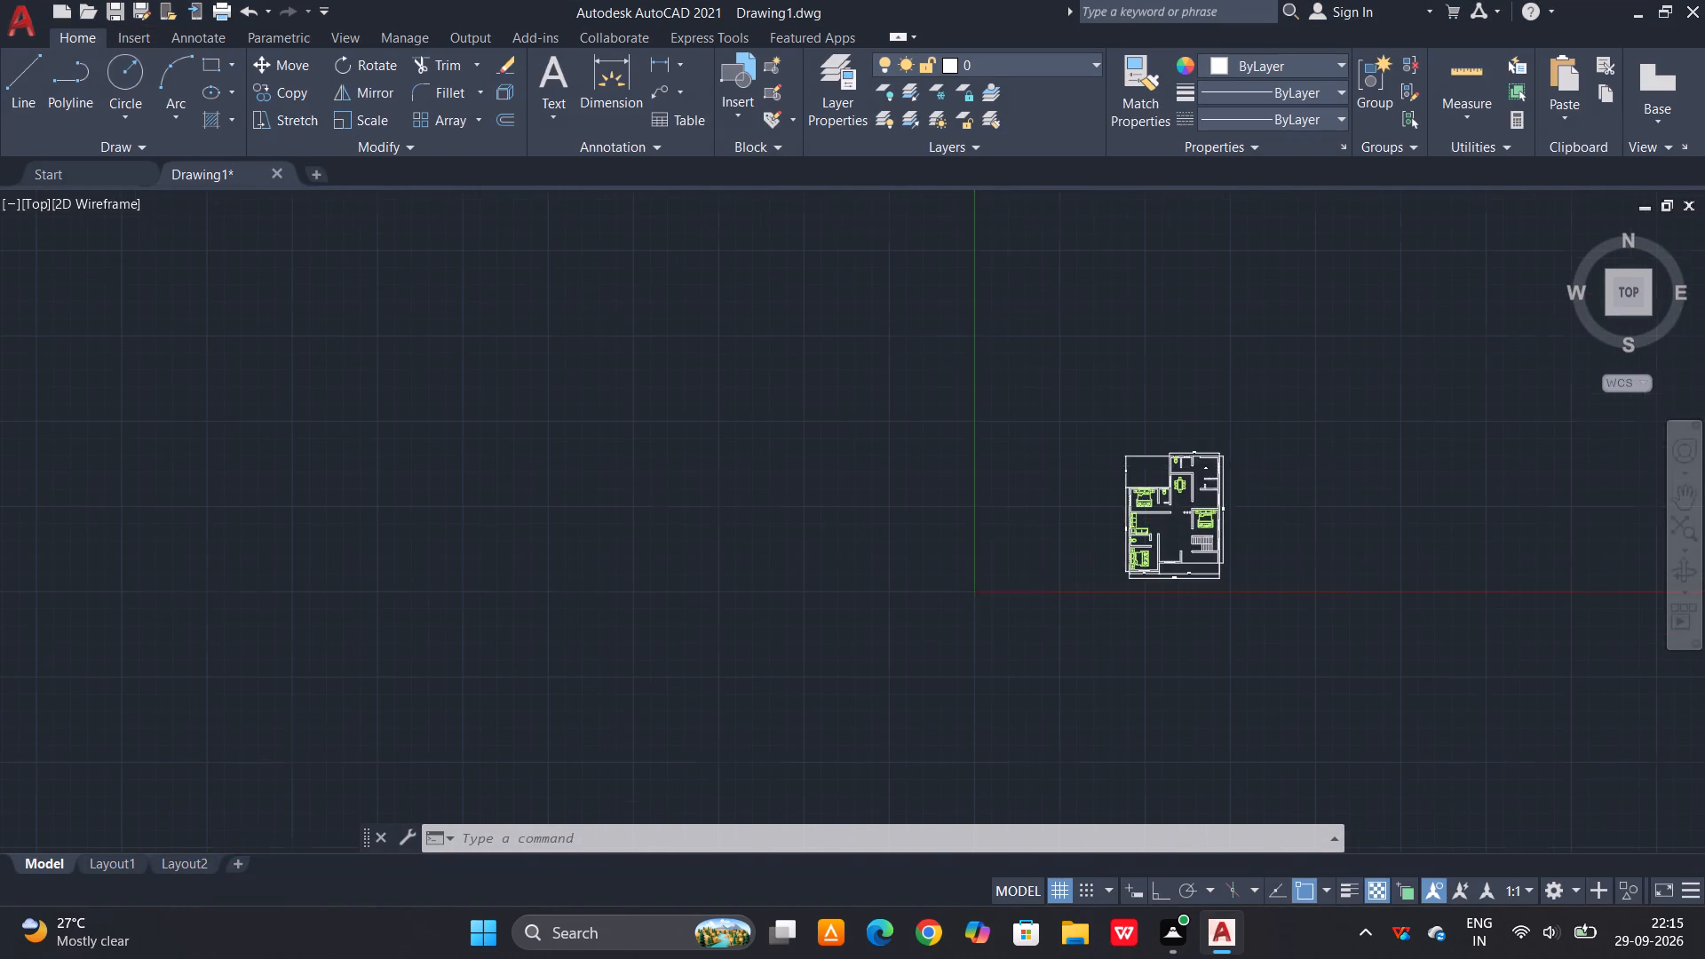
scroll(1237, 465, up, 1)
scroll(1154, 484, up, 3)
scroll(1059, 398, up, 3)
double_click(1227, 513)
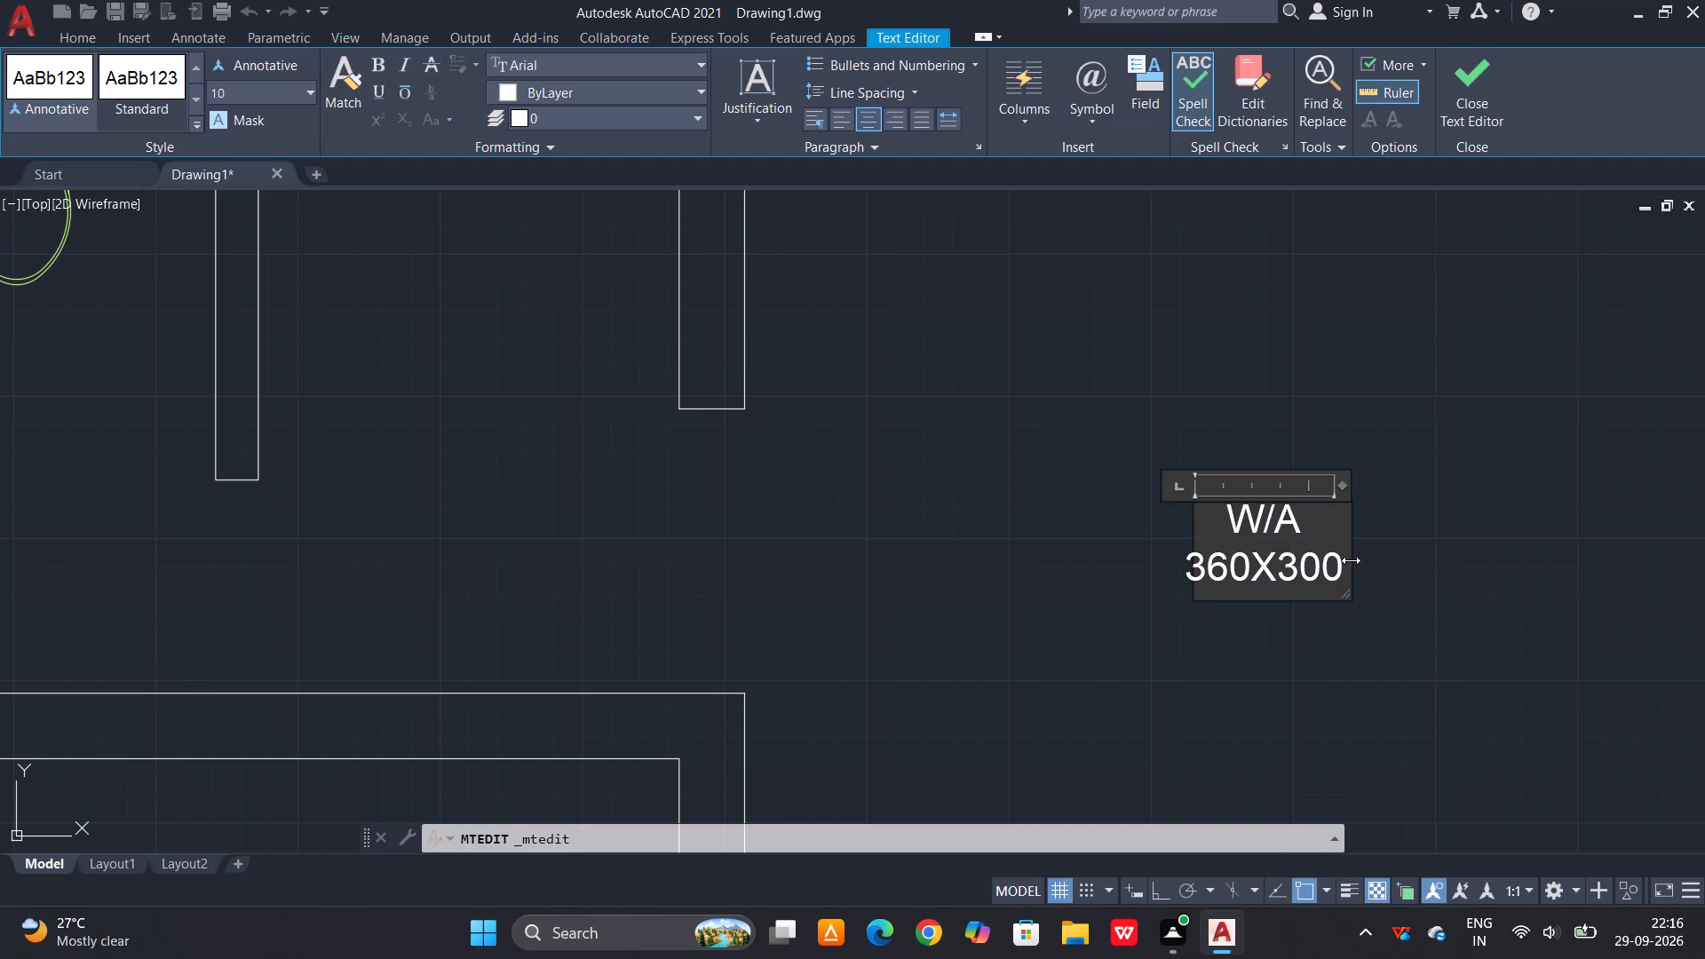
key(ctrl+a)
drag(248, 88, 240, 91)
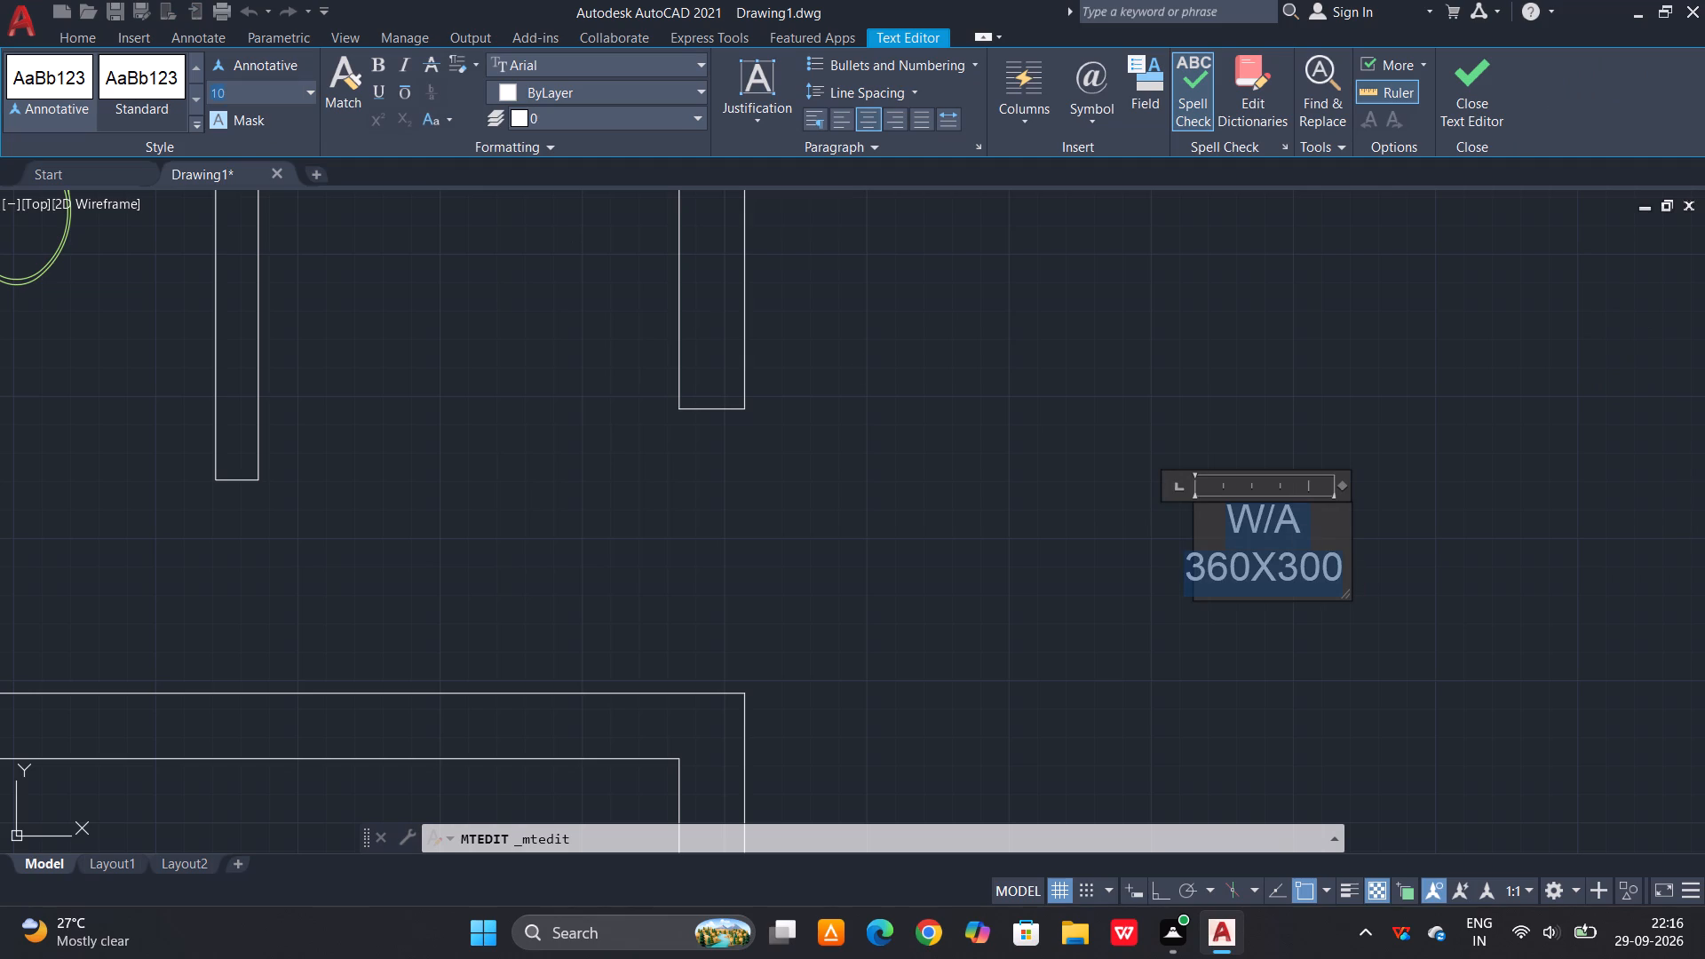
key(1)
key(5)
key(Return)
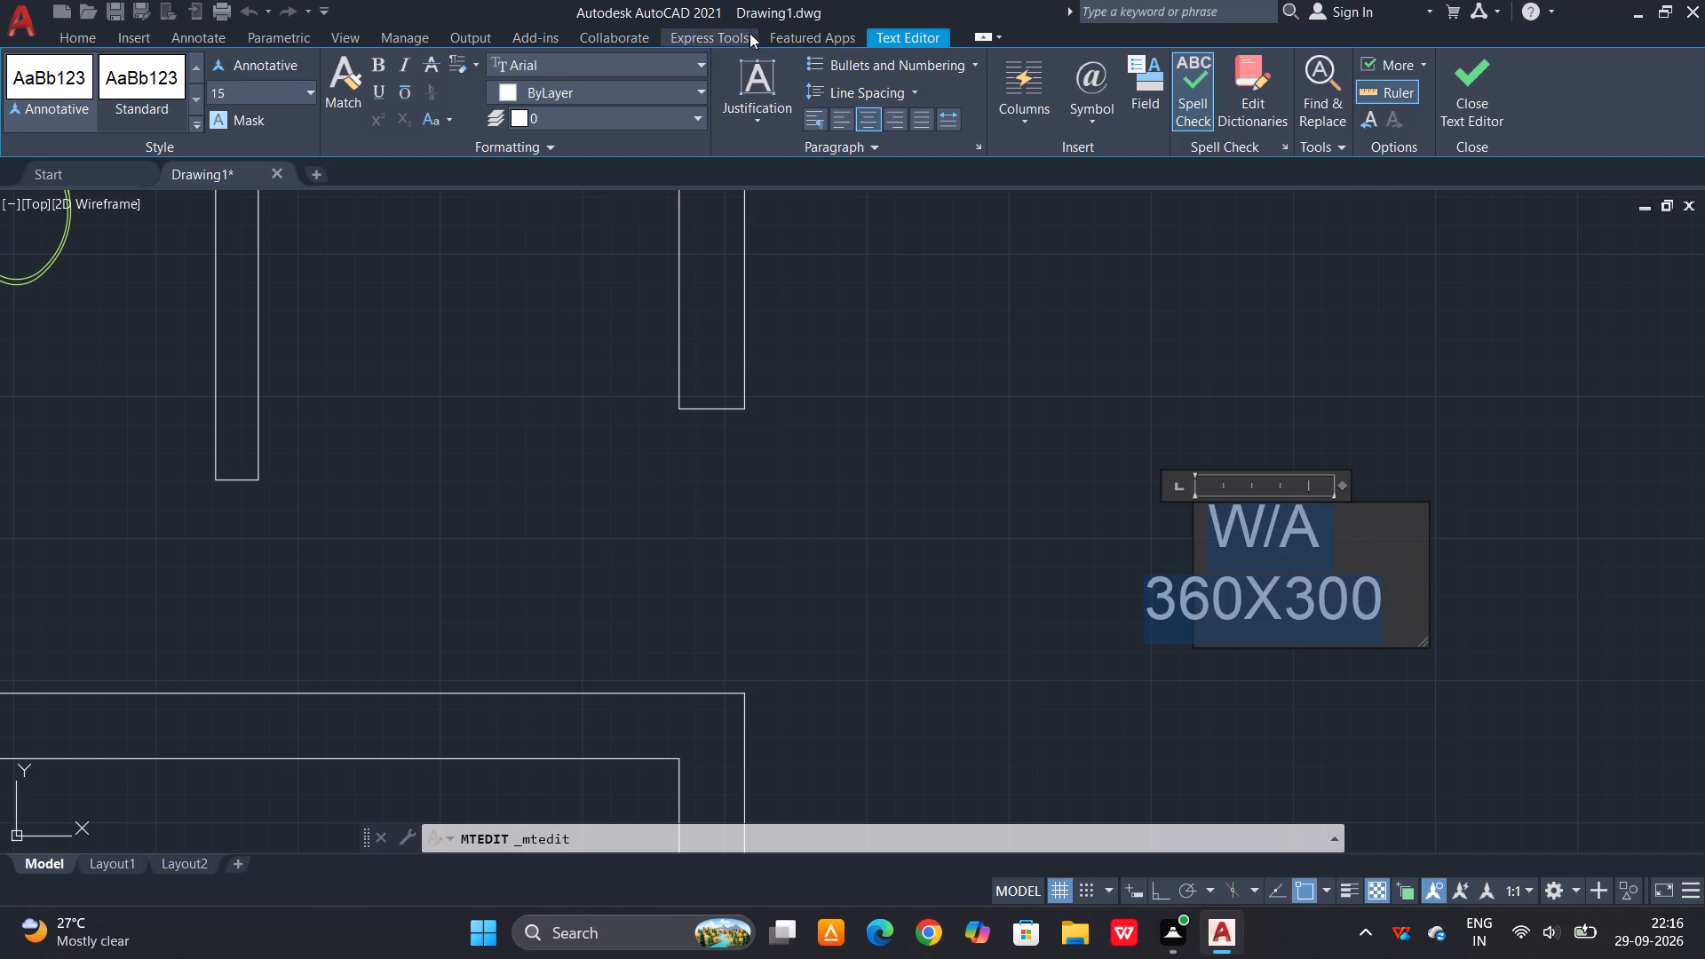
click(1453, 106)
Copy the W/A 360X300 label into the toilet at the top of the plan, just below the WC.
scroll(858, 450, down, 3)
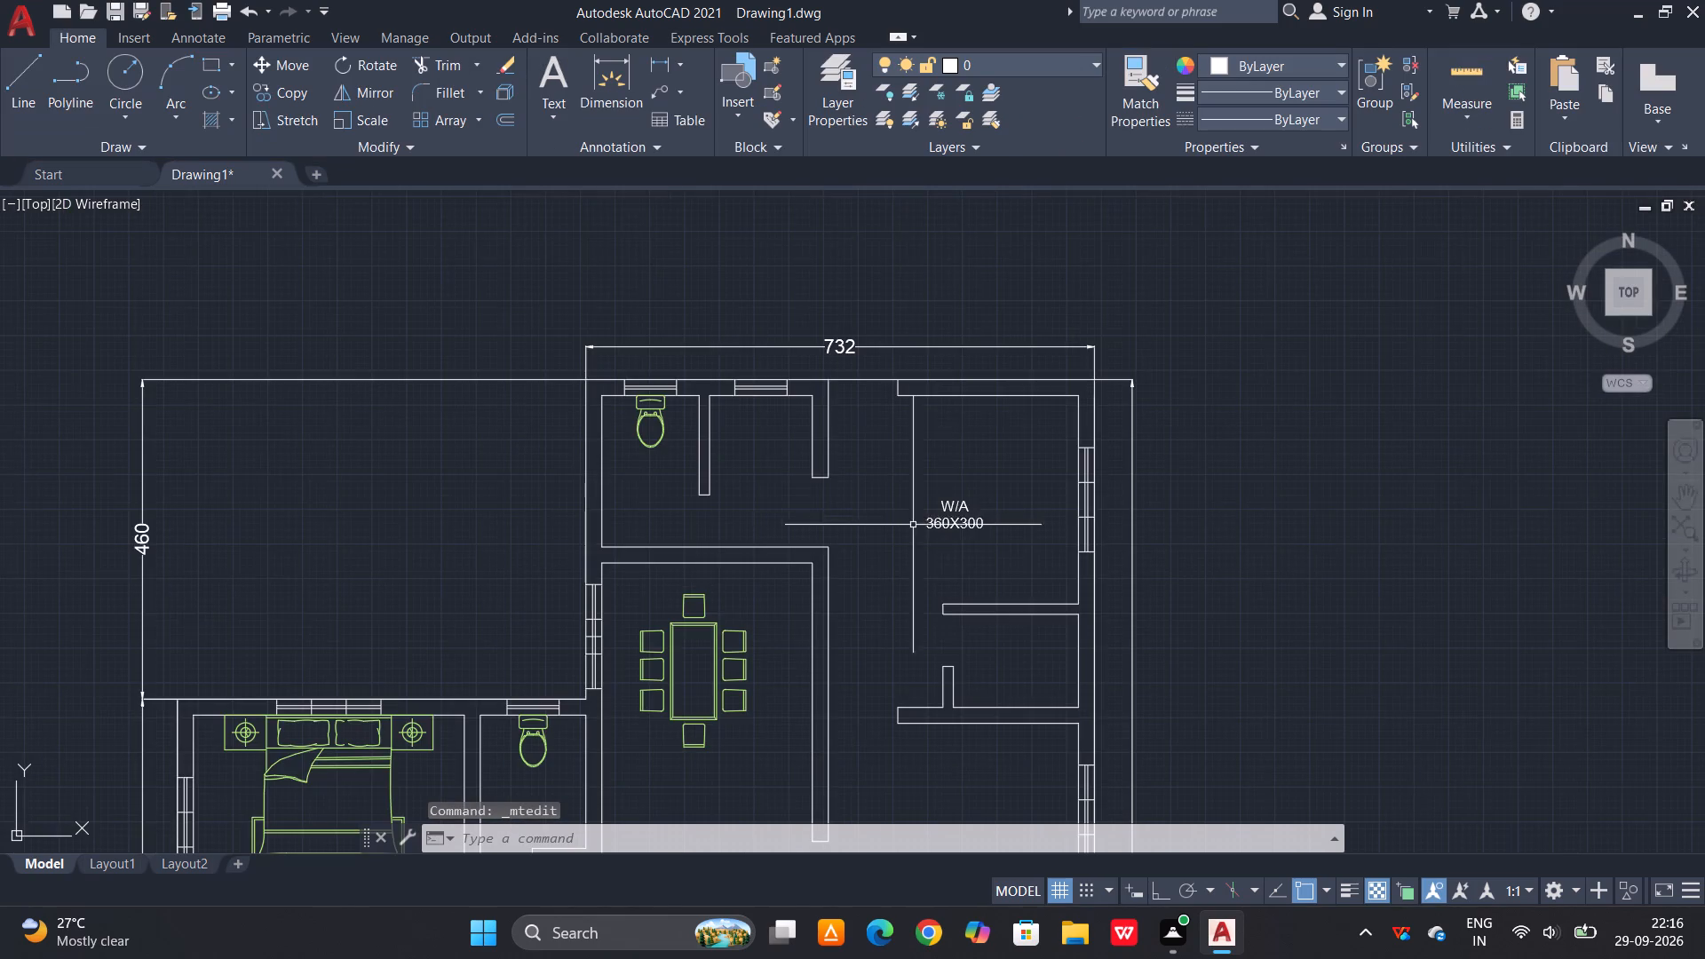
scroll(937, 524, up, 1)
click(964, 516)
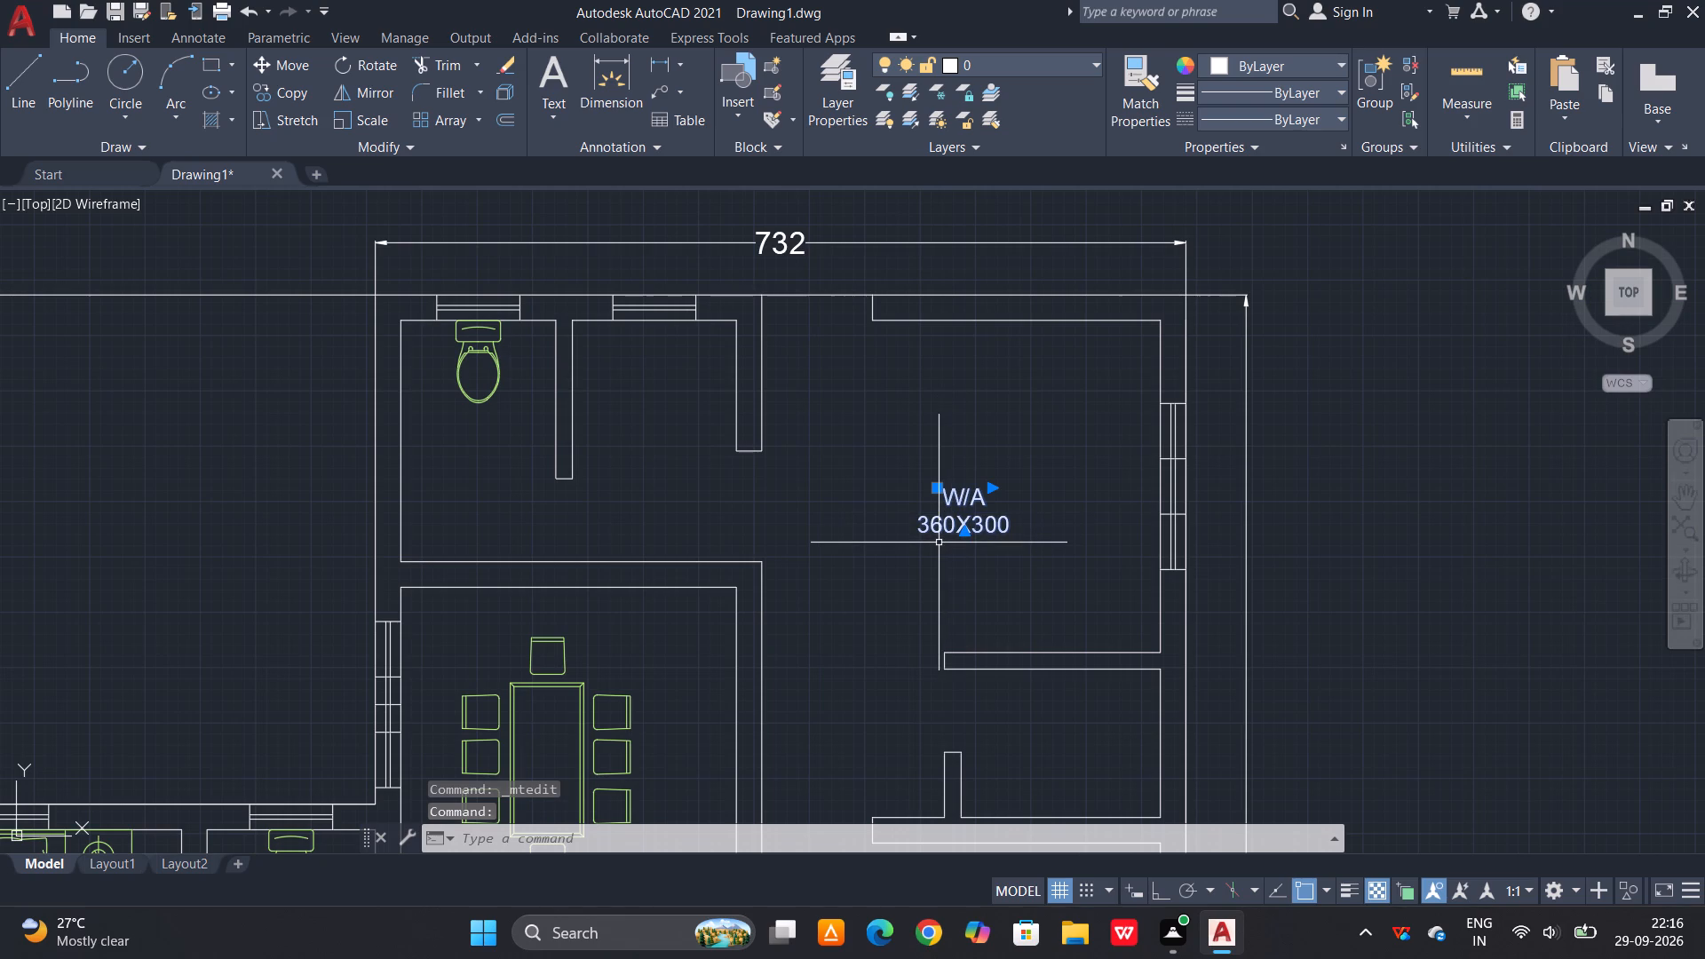
text(CO)
key(space)
click(948, 508)
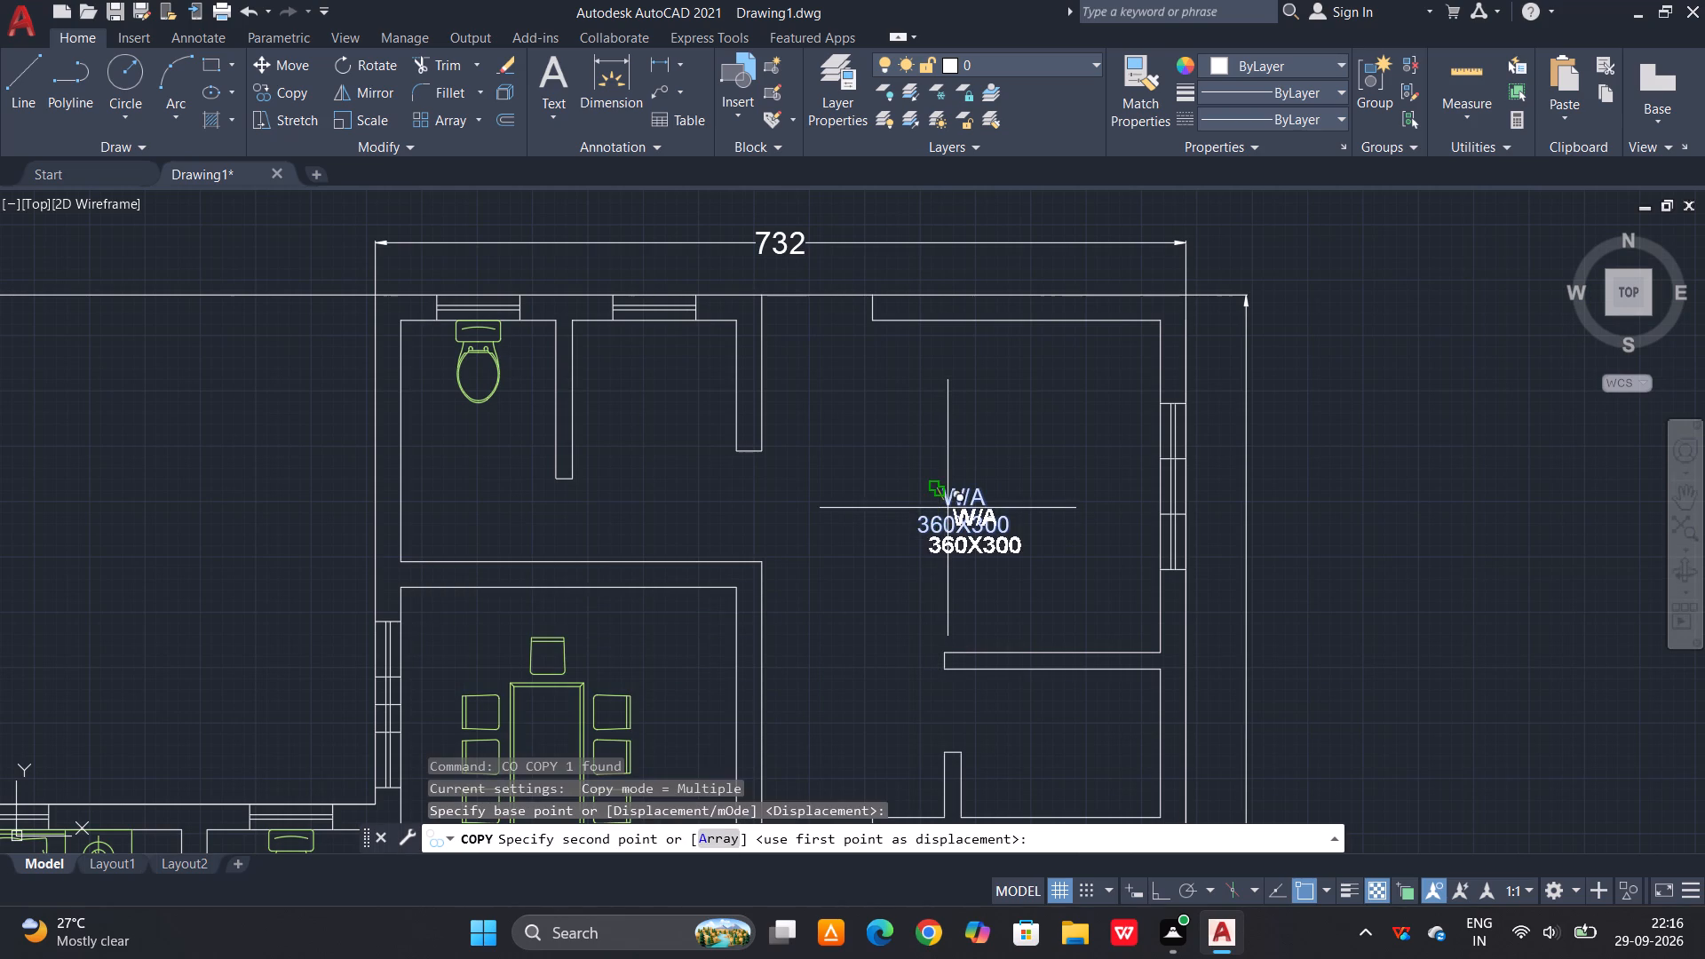
scroll(362, 397, up, 1)
scroll(480, 422, up, 1)
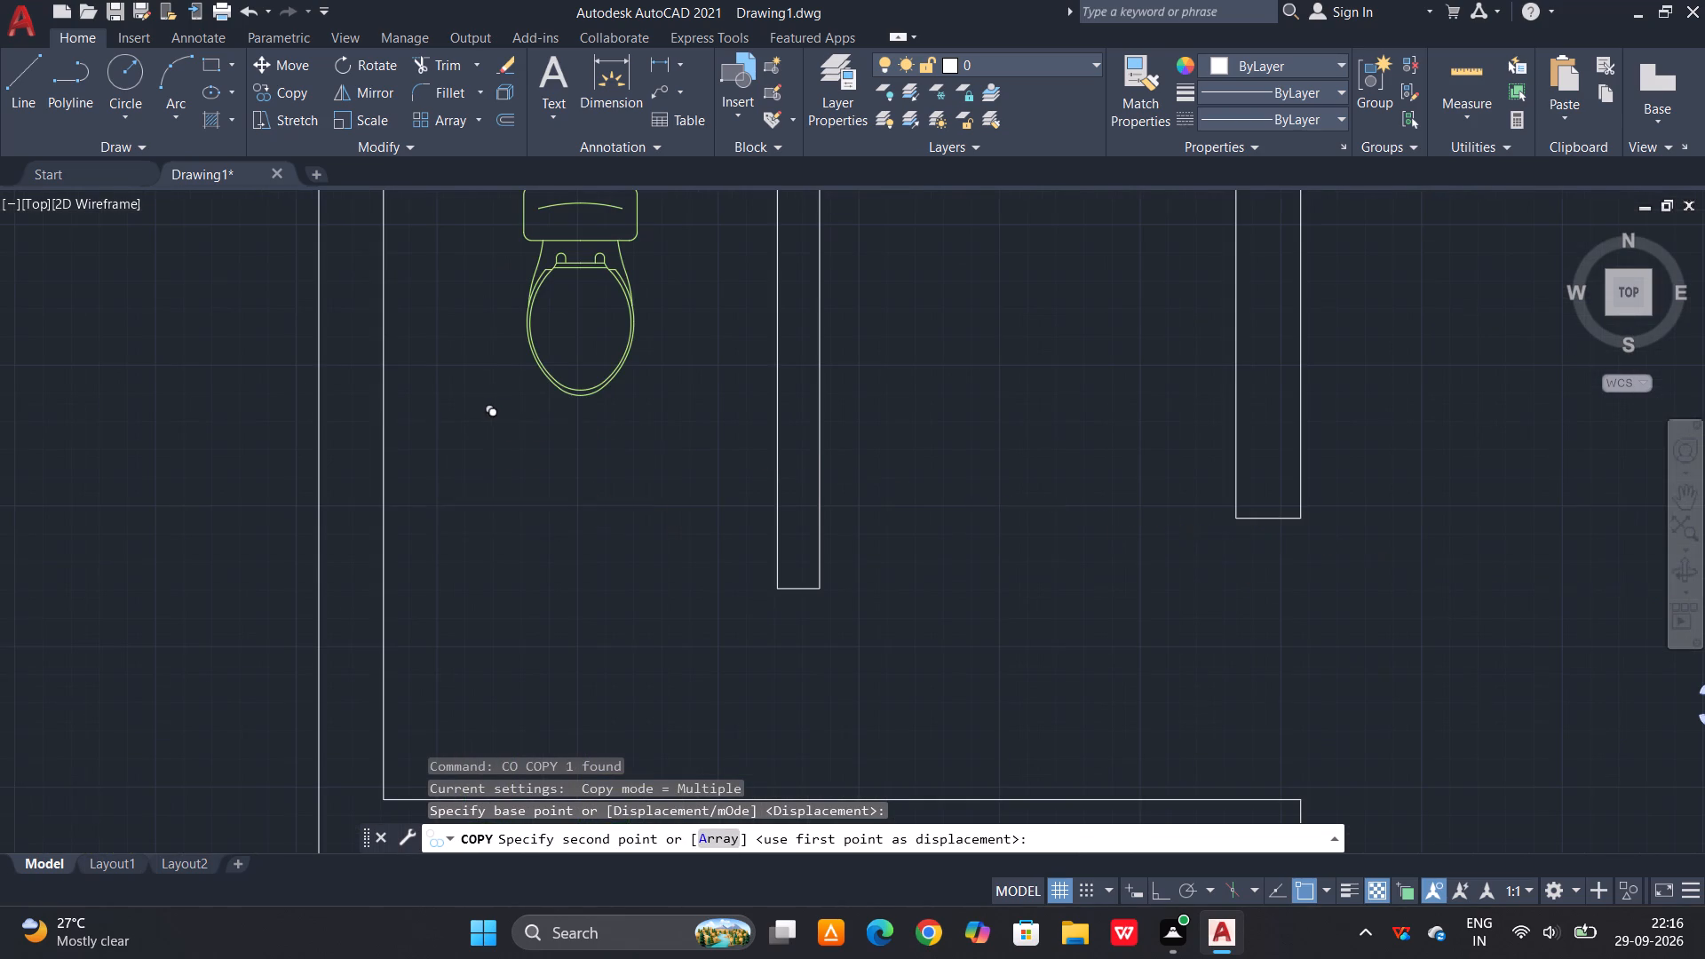
click(505, 429)
scroll(556, 340, down, 3)
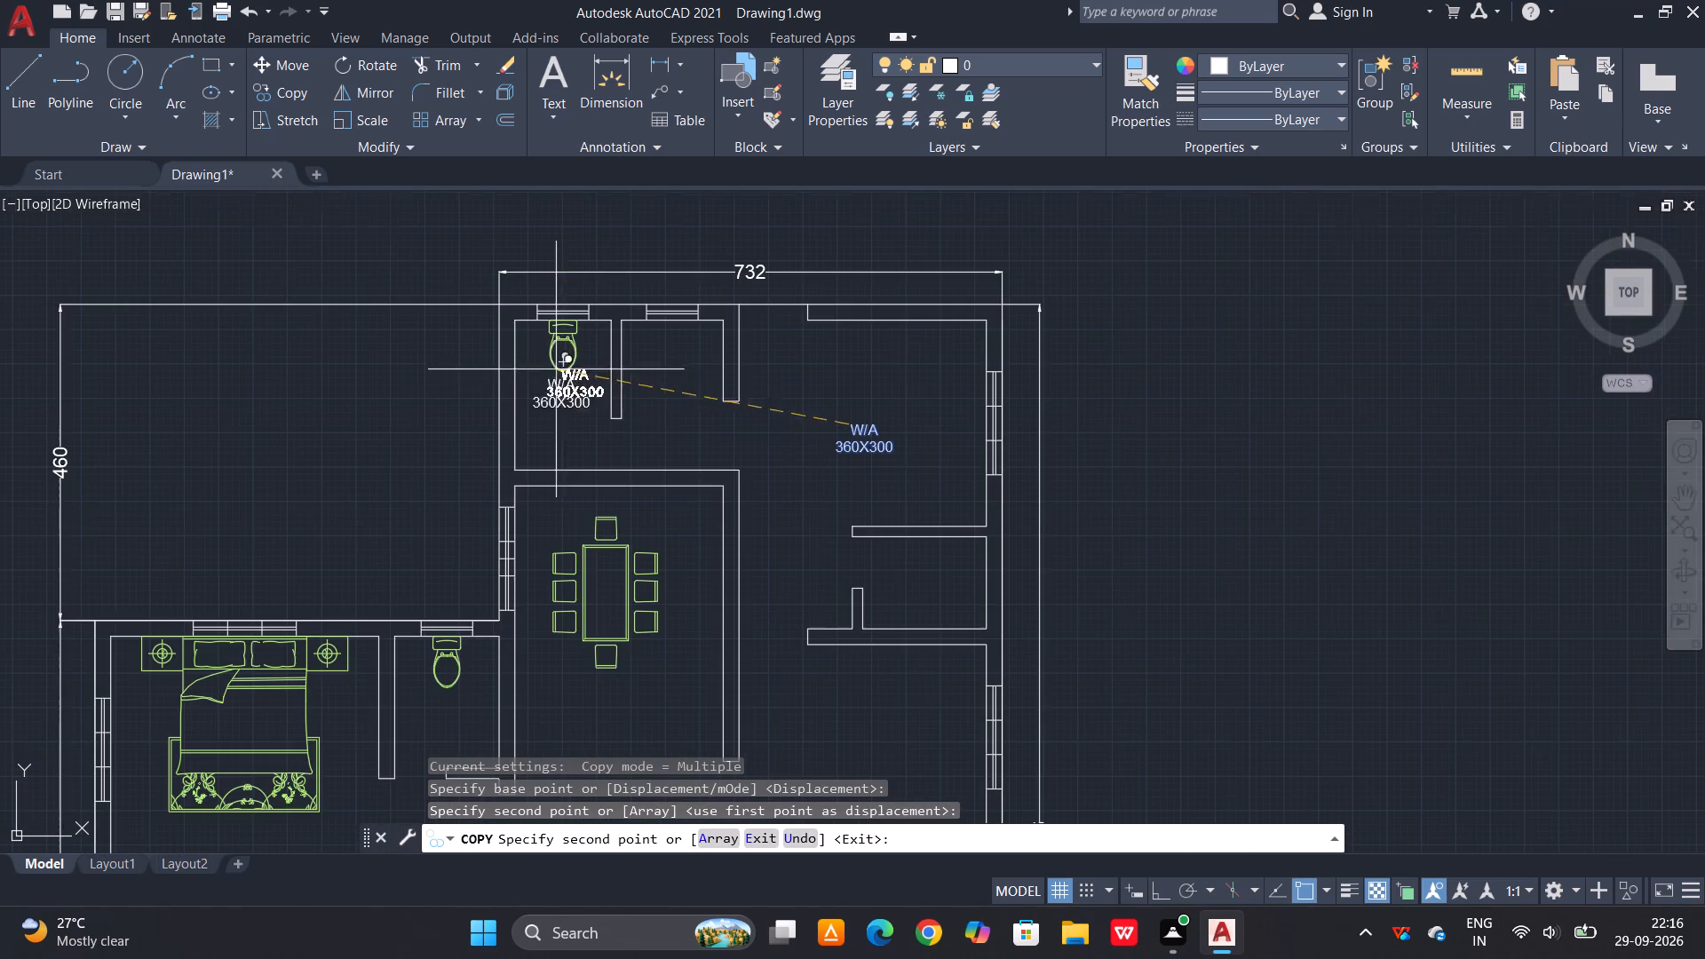
key(Escape)
Change the room name in the copied label to TOILET, keeping the size on its own line.
double_click(560, 394)
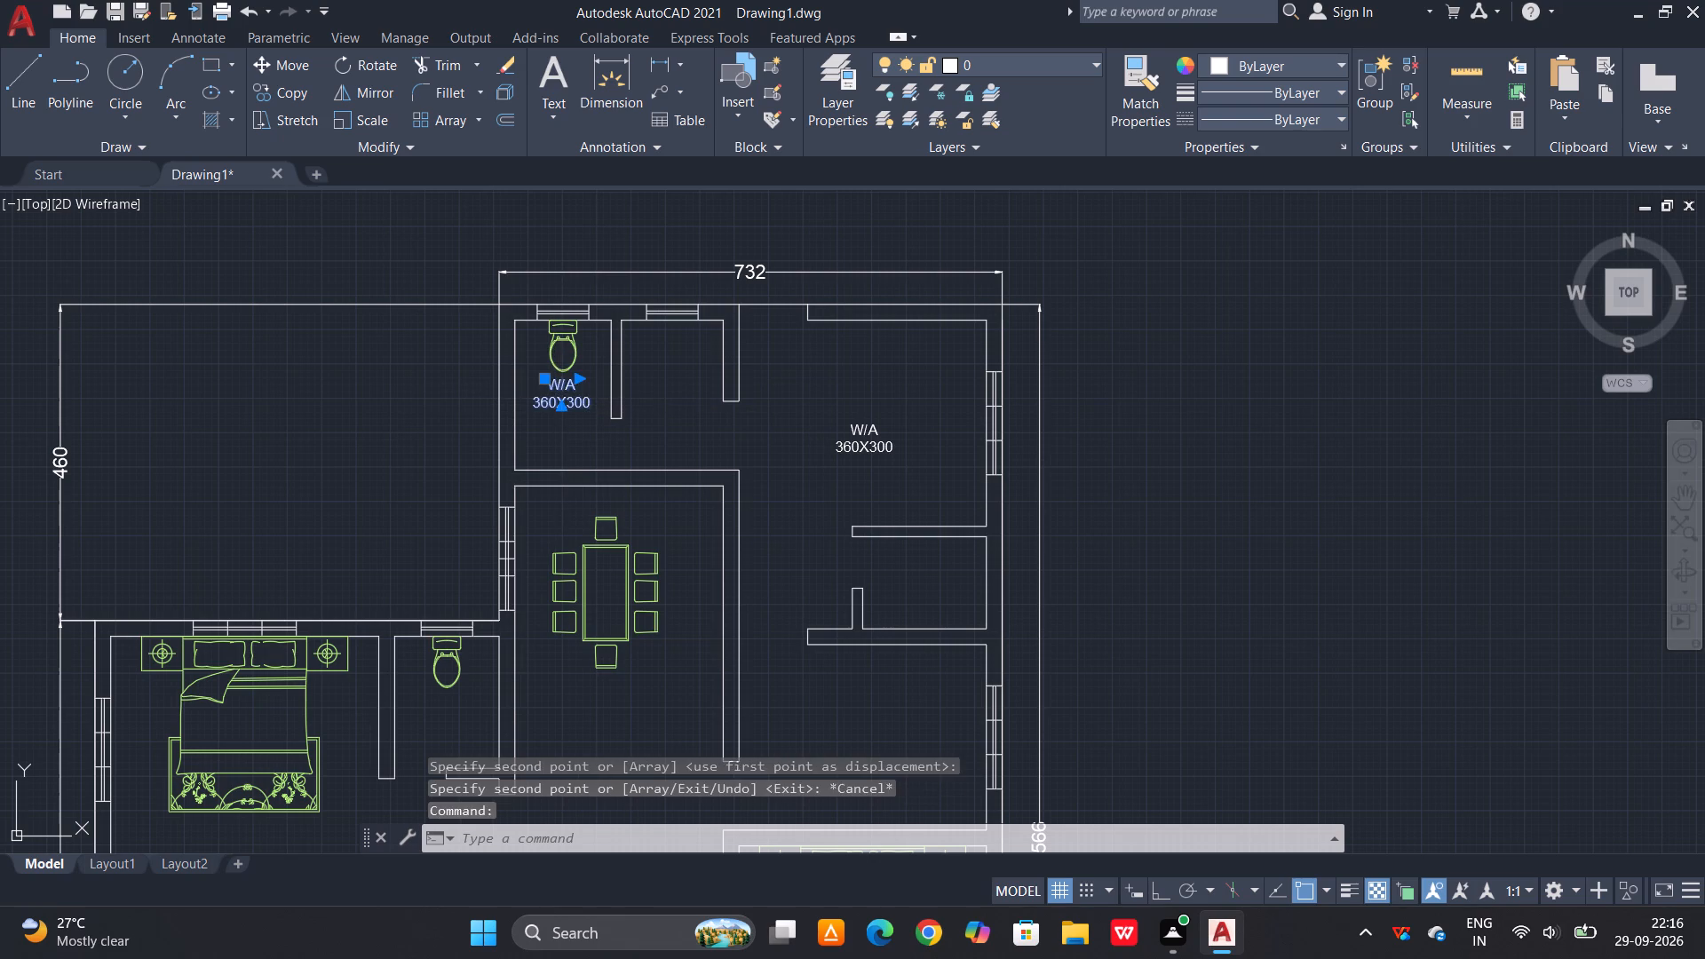
scroll(585, 396, up, 2)
drag(577, 372, 528, 378)
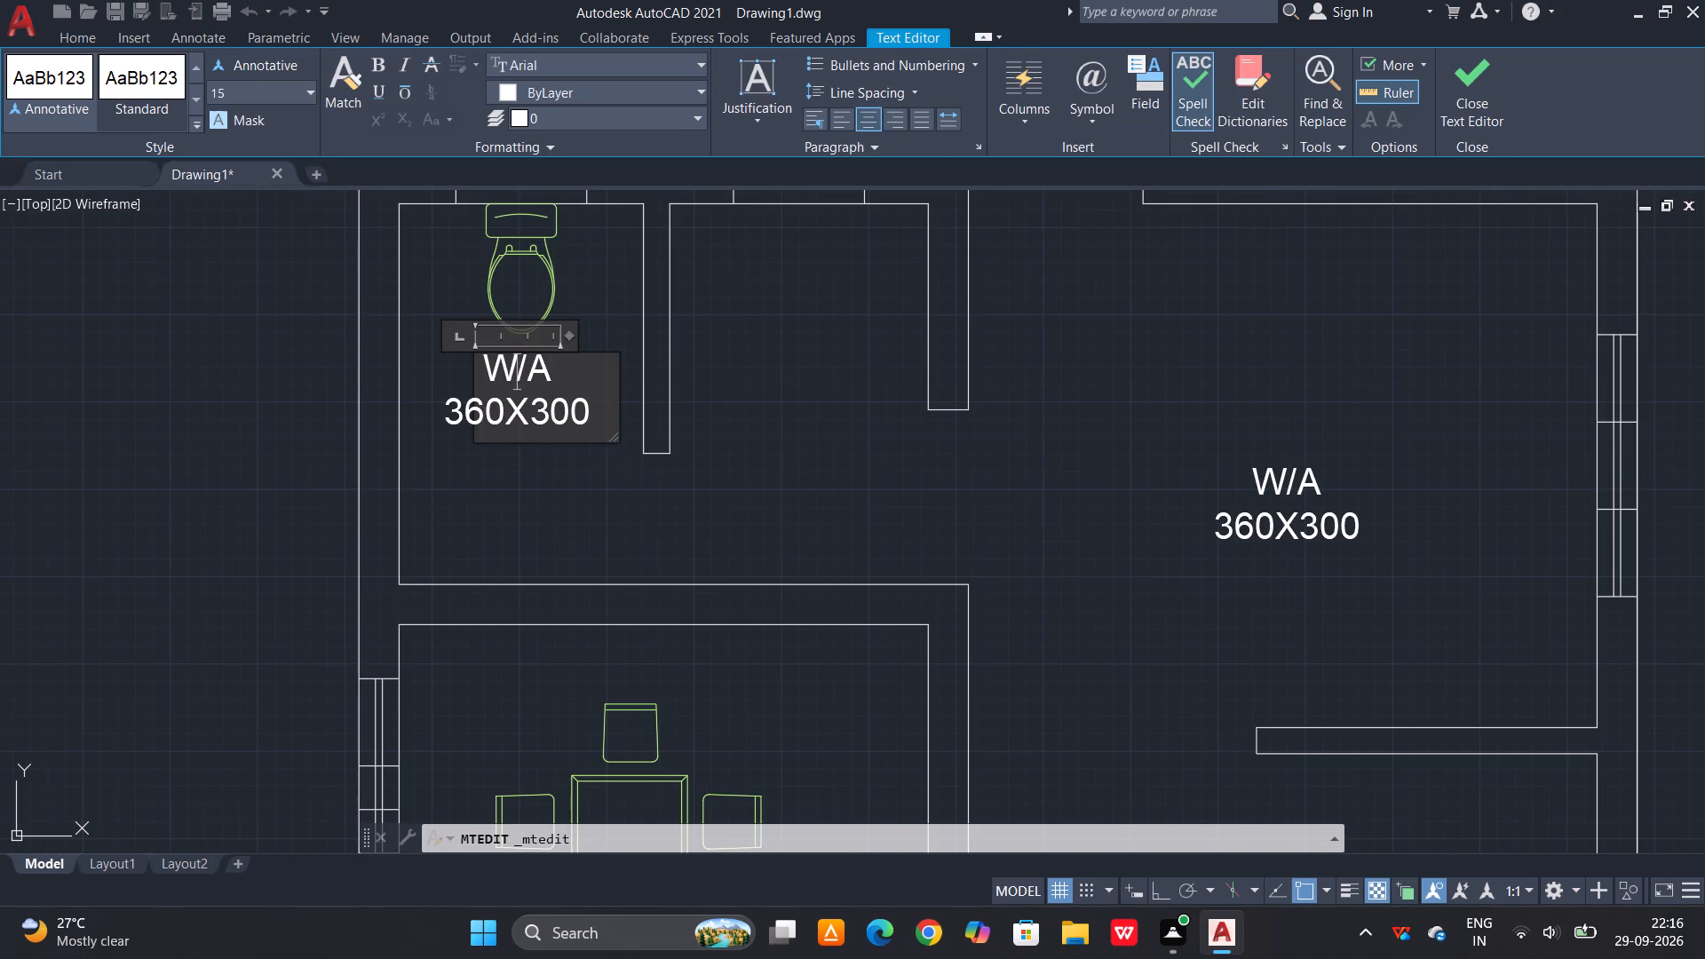
drag(528, 378, 497, 383)
drag(558, 363, 480, 376)
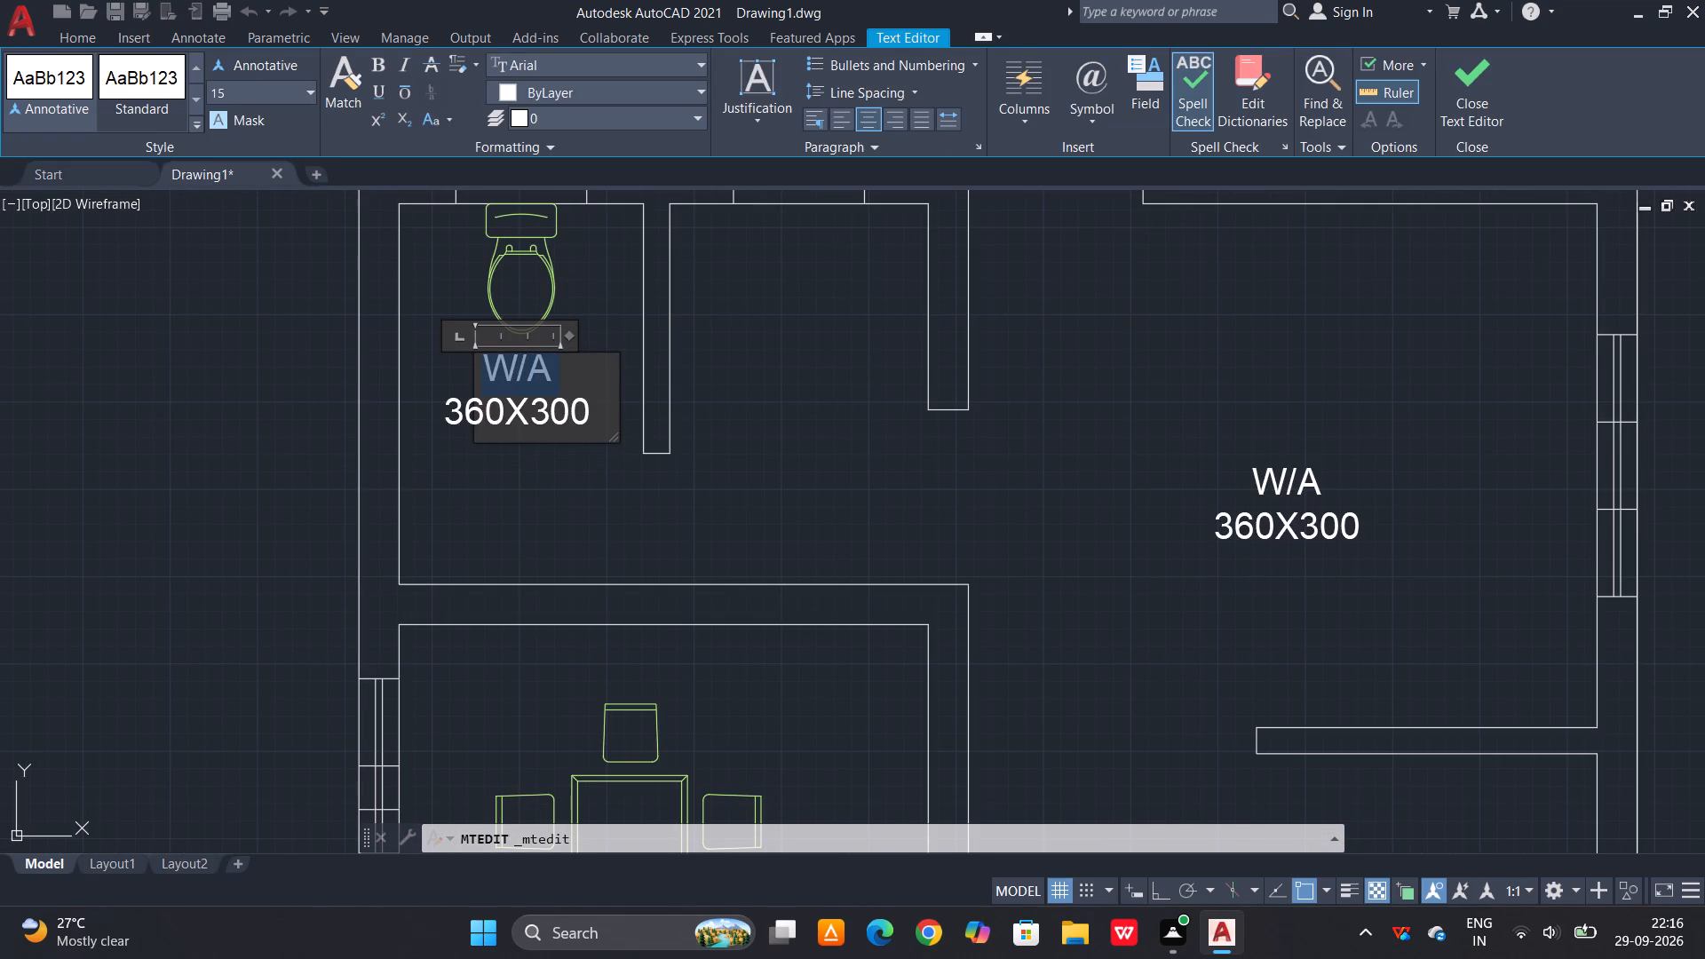
text(TOIL)
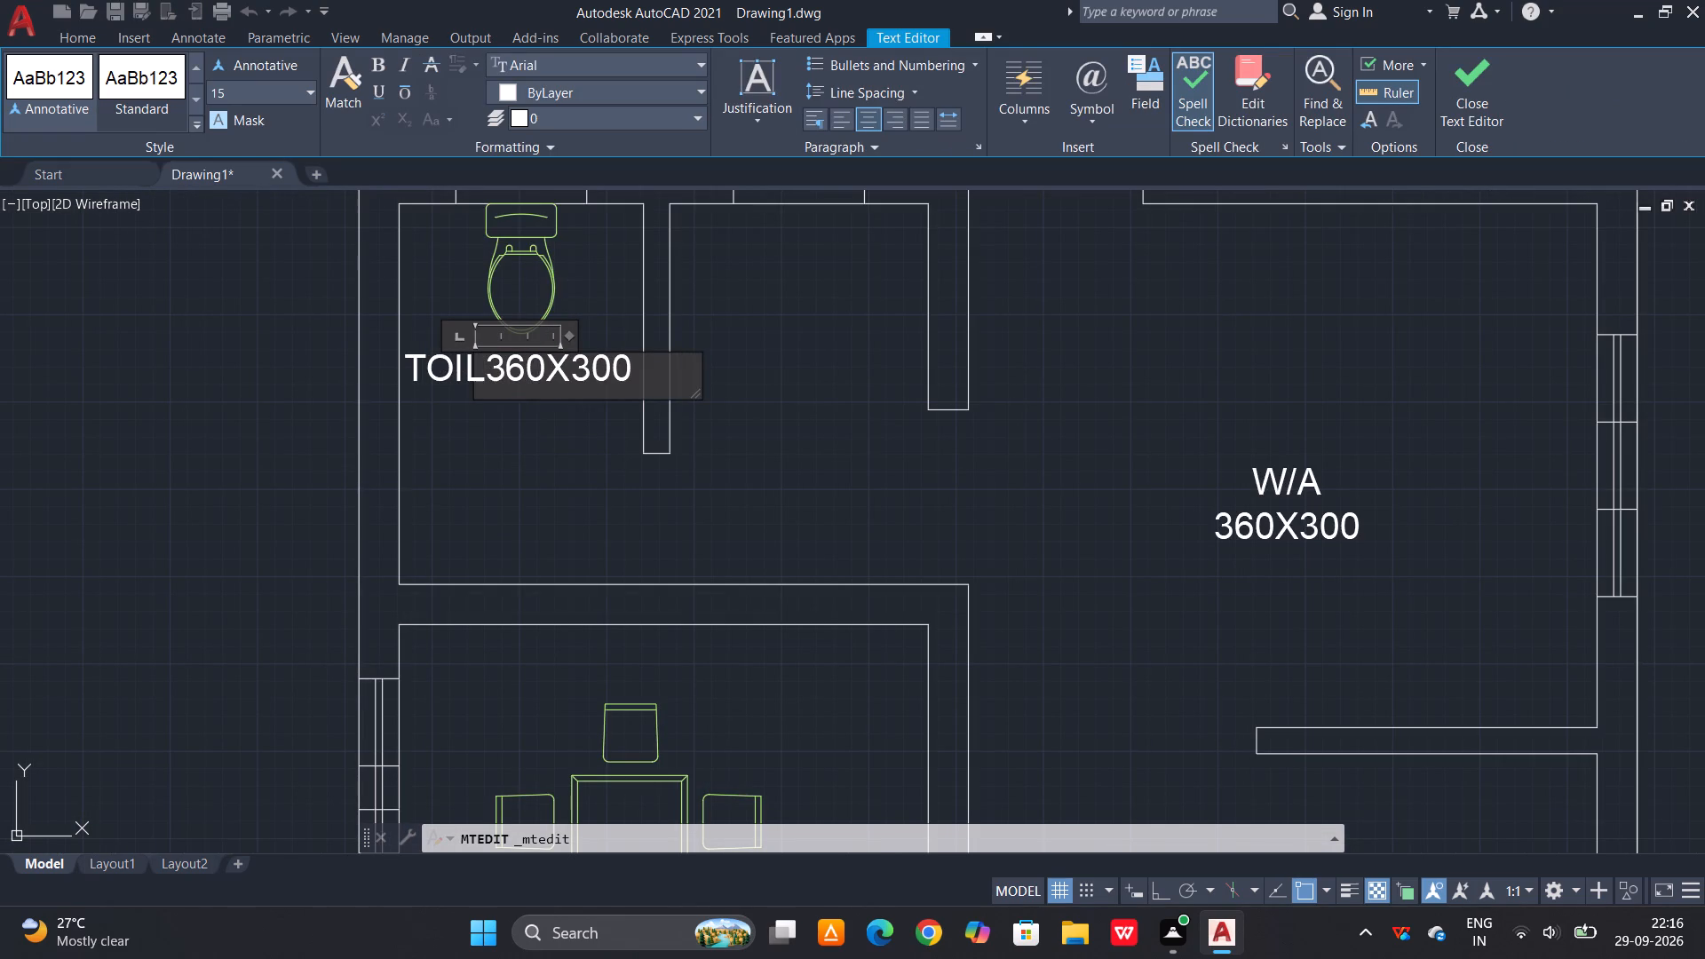
text(ET)
key(Return)
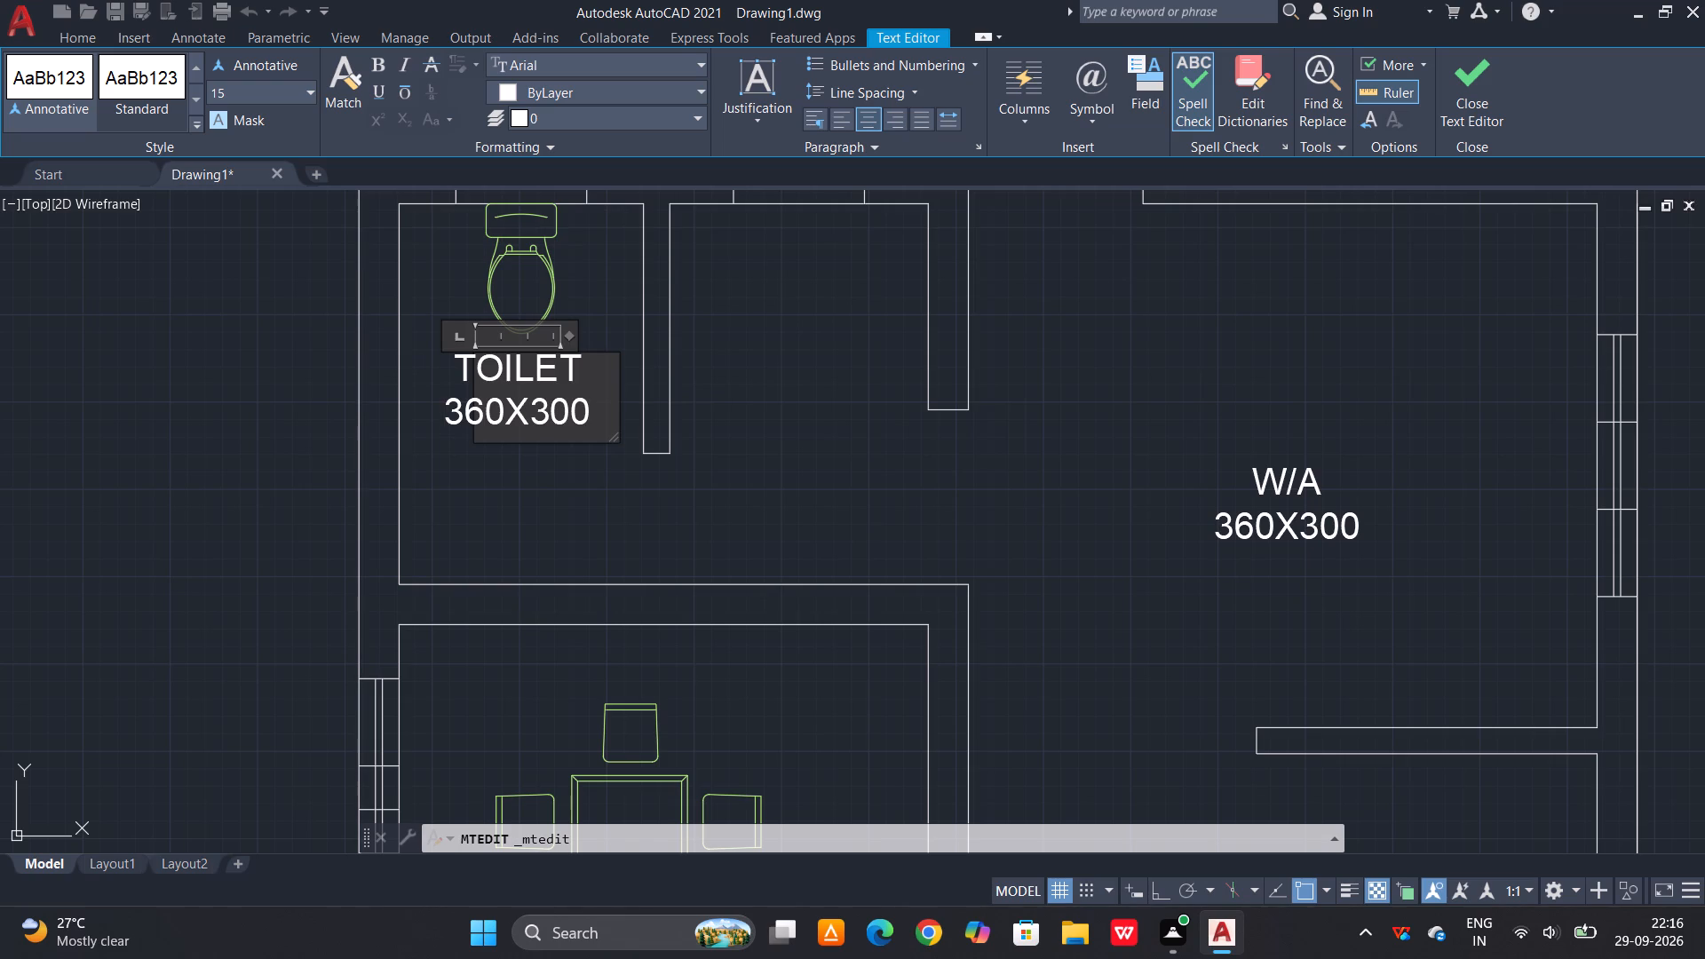
Set the size line of the top toilet's label to 140X218 and finish the text edit.
click(488, 406)
key(BackSpace)
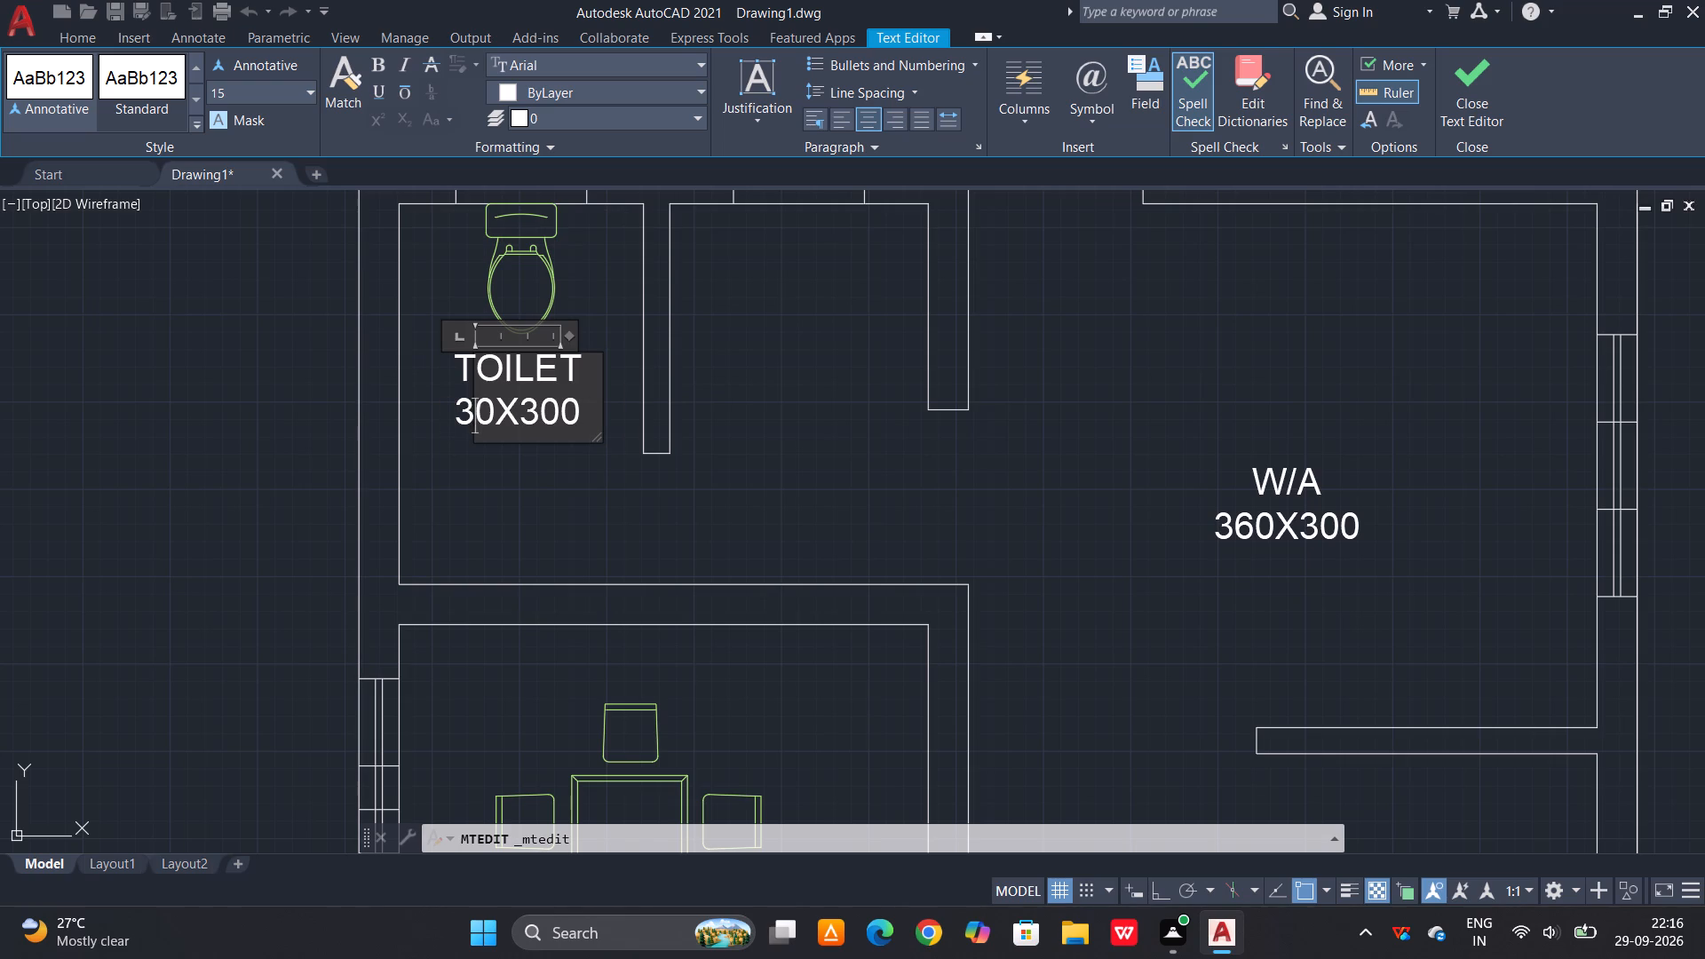
key(BackSpace)
text(14)
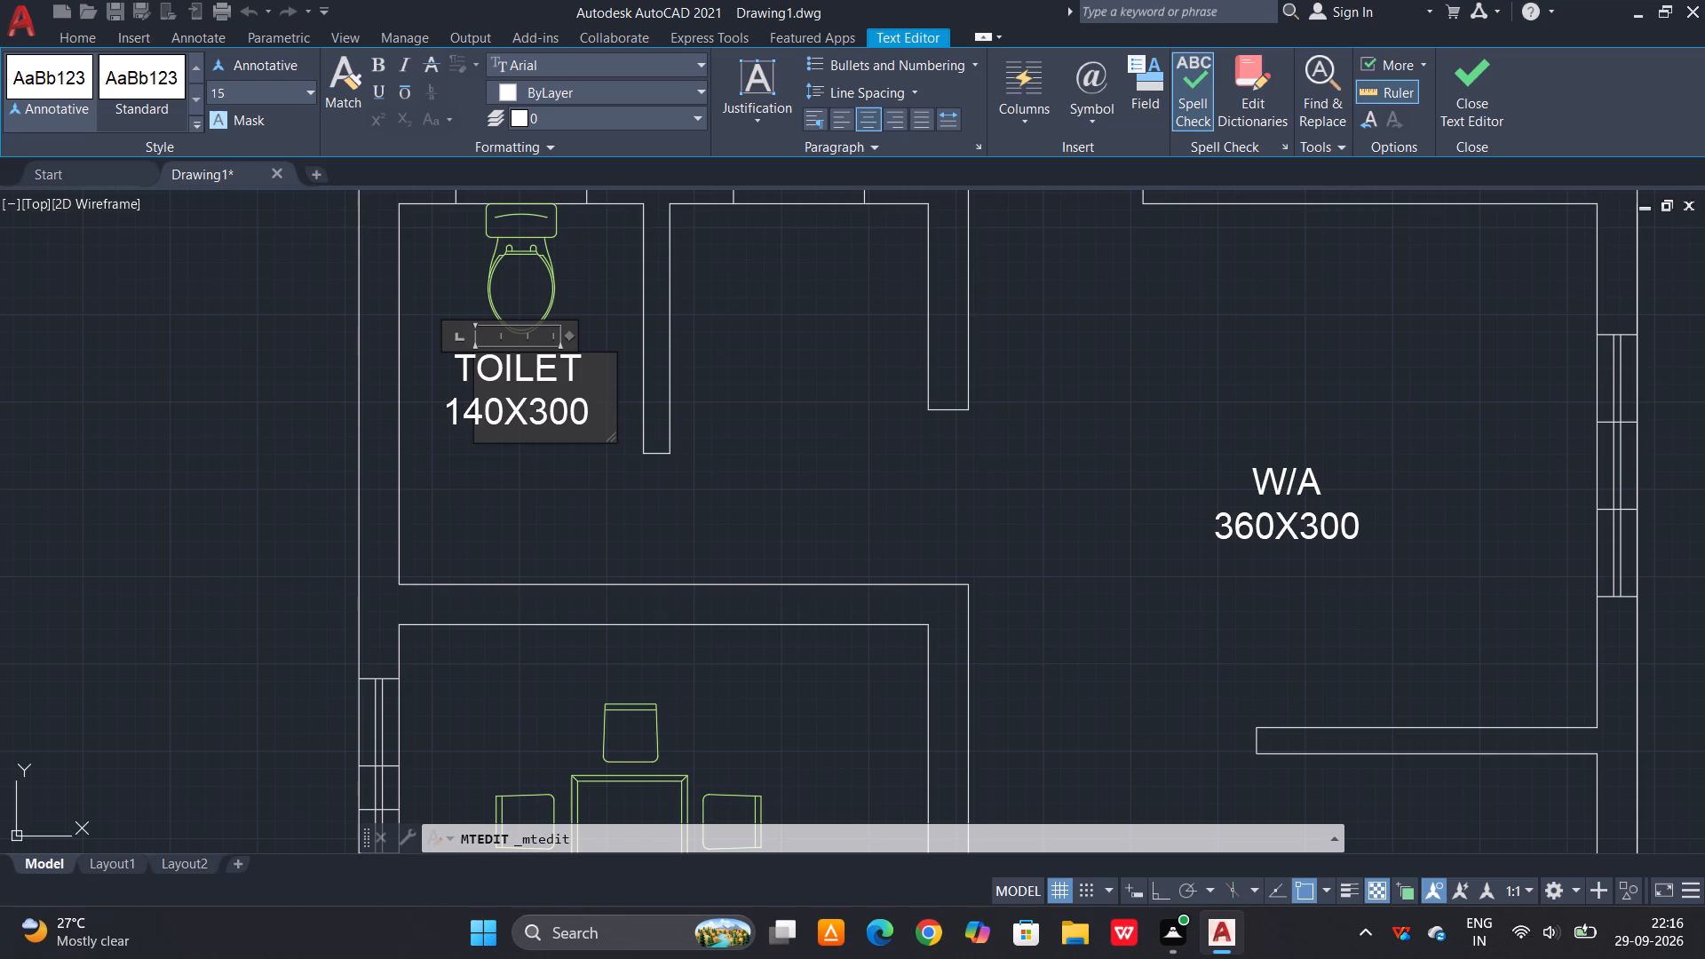
drag(587, 413, 539, 426)
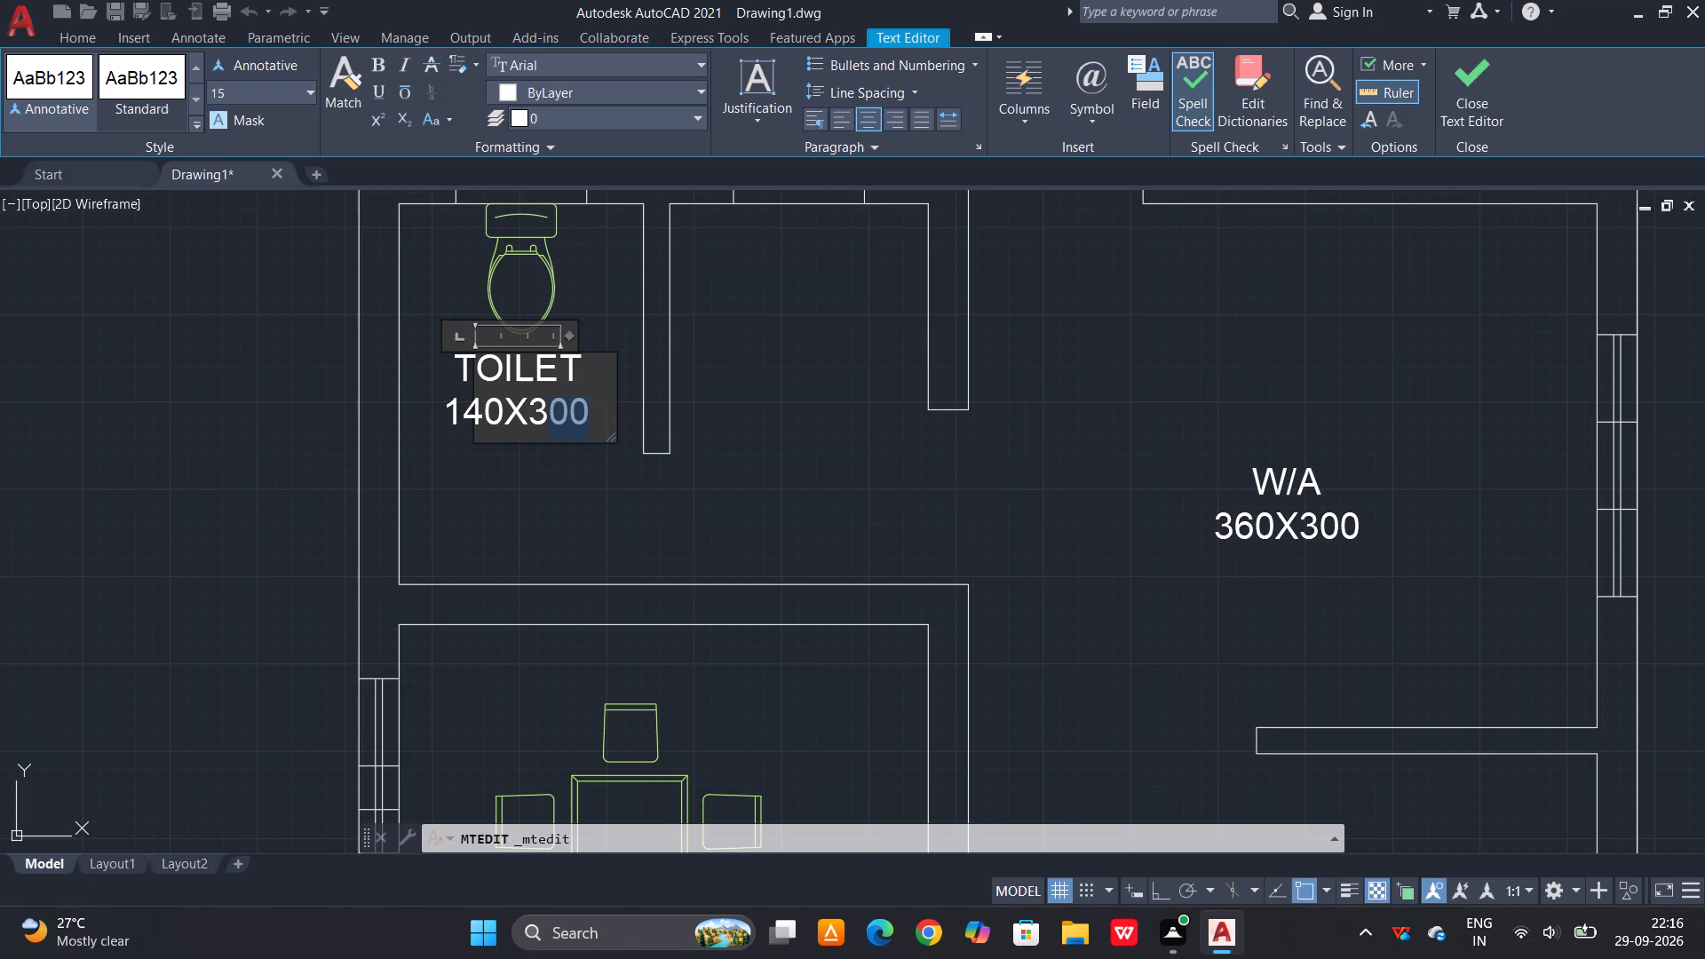
drag(539, 426, 536, 426)
text(218)
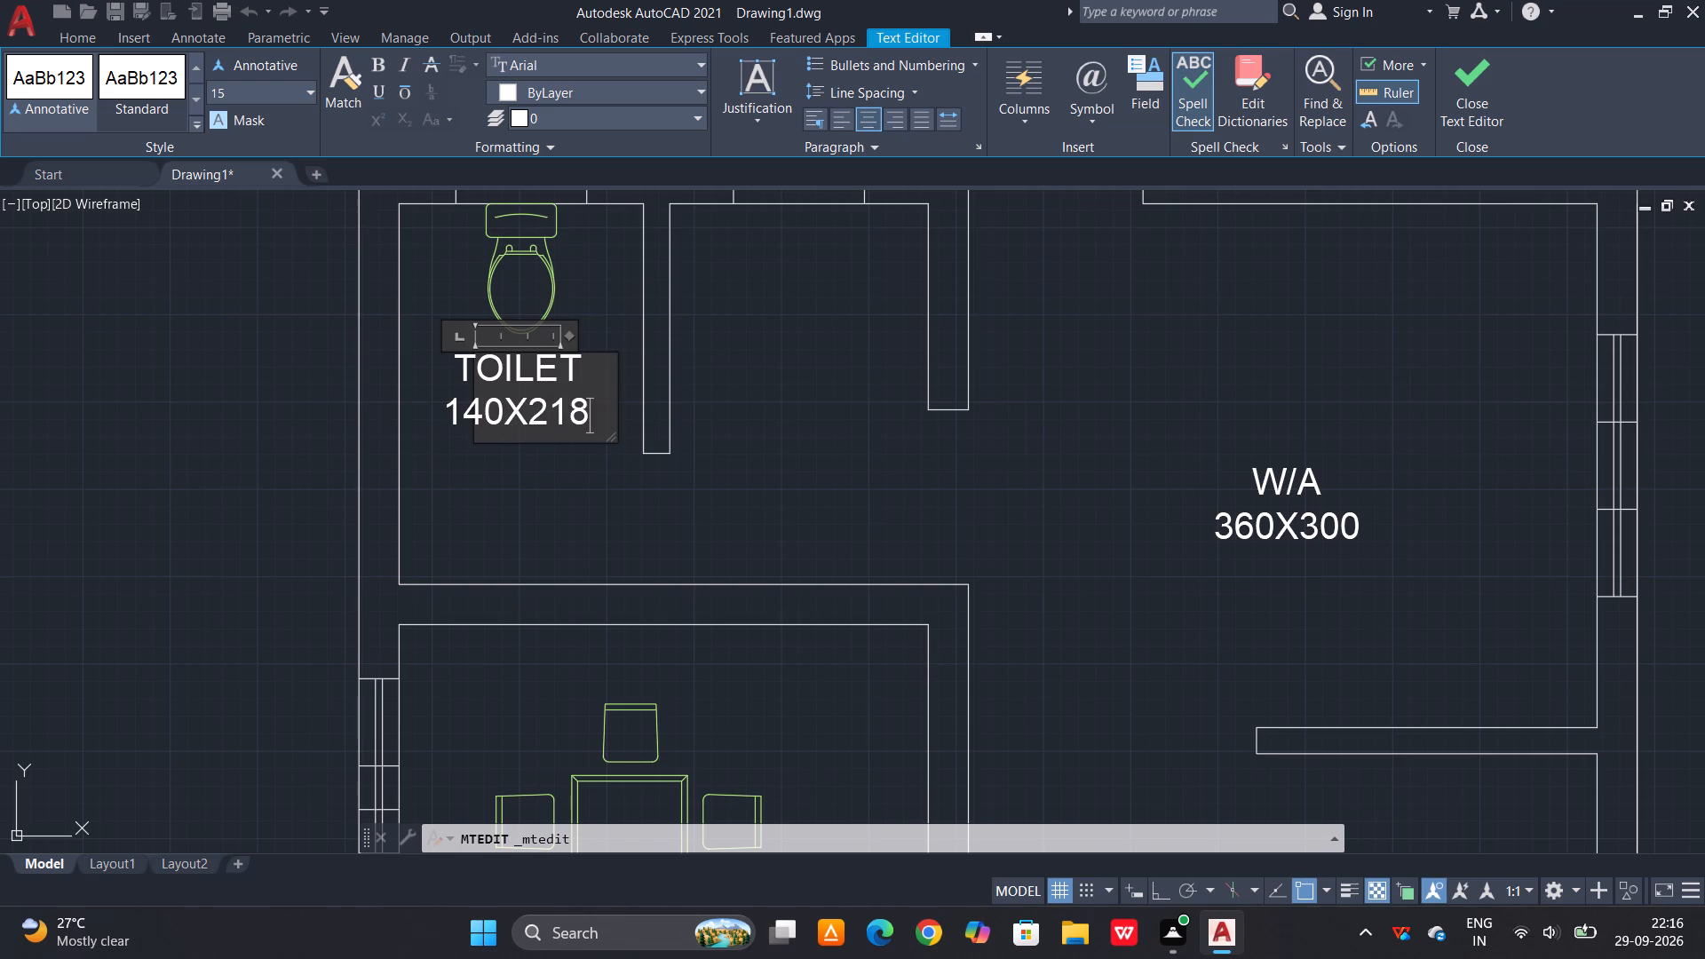
click(1455, 105)
Copy the TOILET 140X218 label into the toilet beside the upper-left bedroom, below its WC.
scroll(1203, 287, down, 2)
click(918, 354)
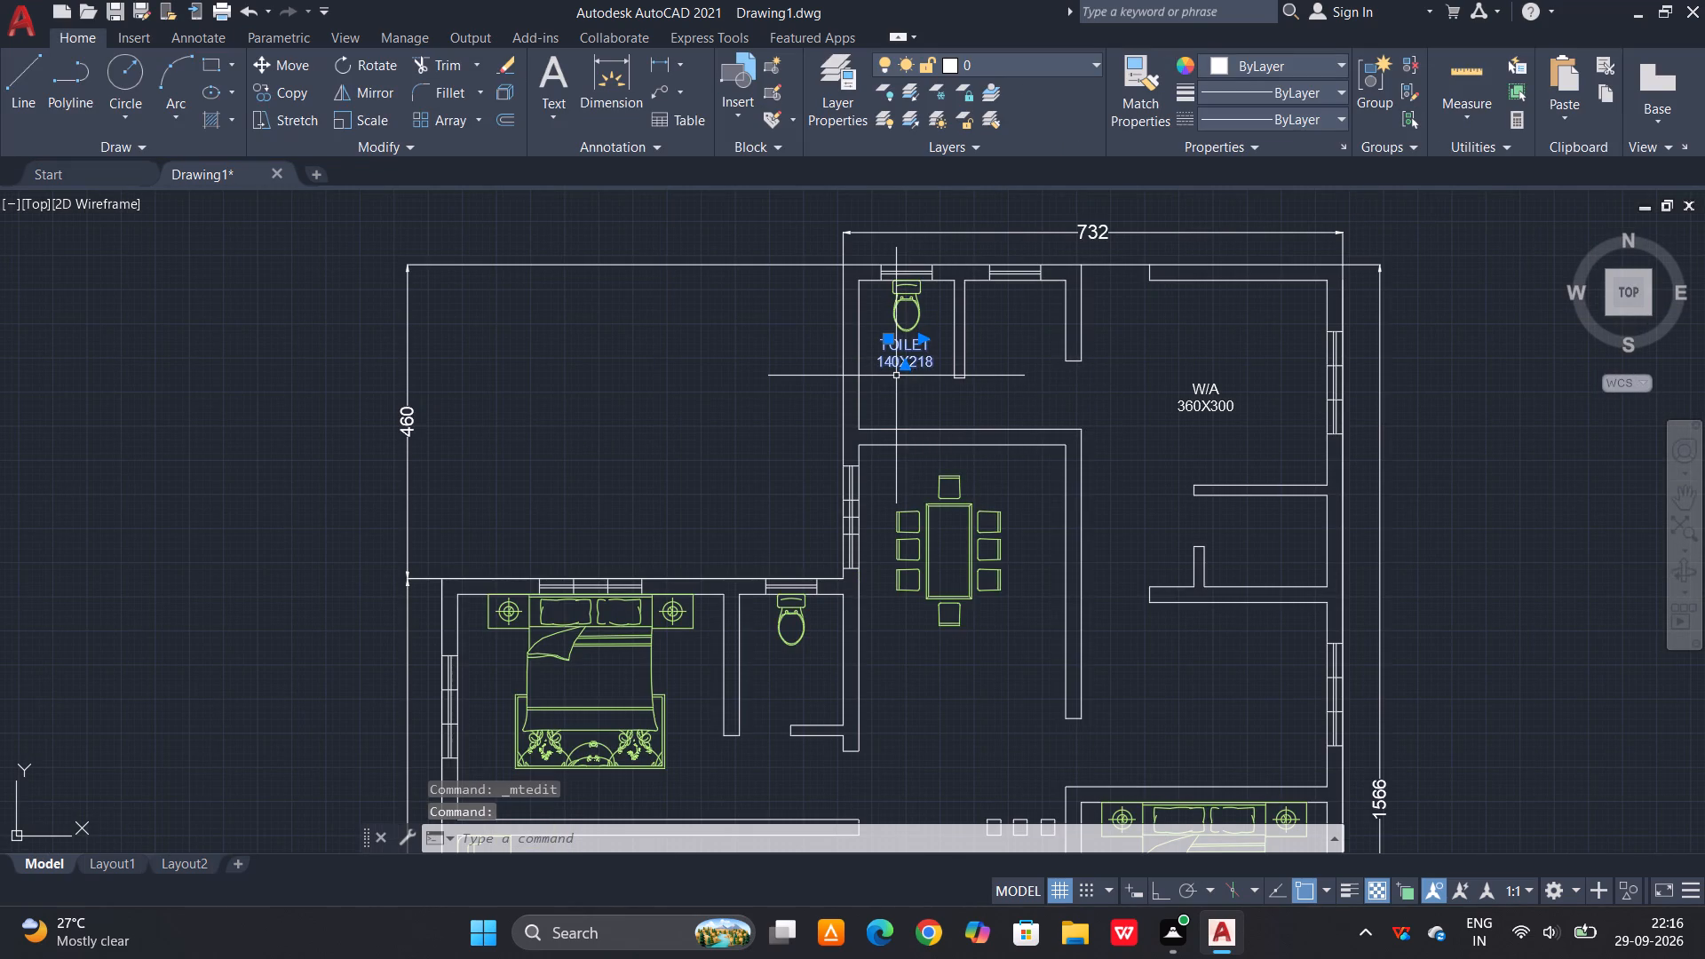
text(CO)
key(space)
click(899, 358)
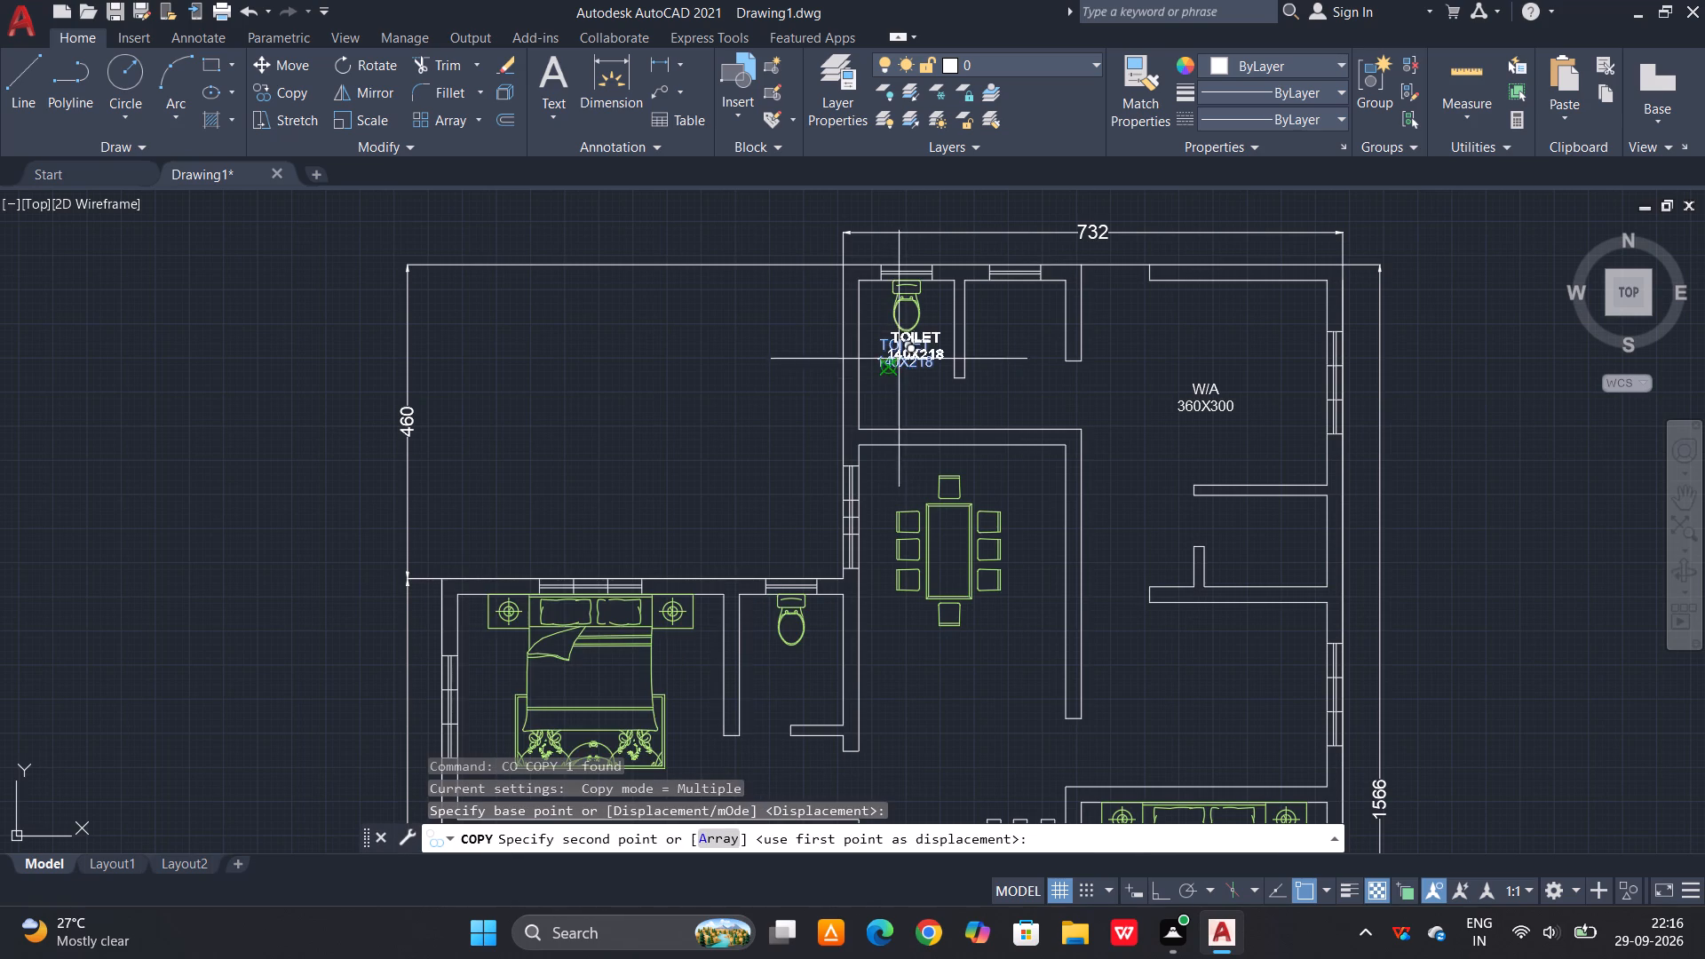
scroll(767, 702, up, 3)
click(780, 669)
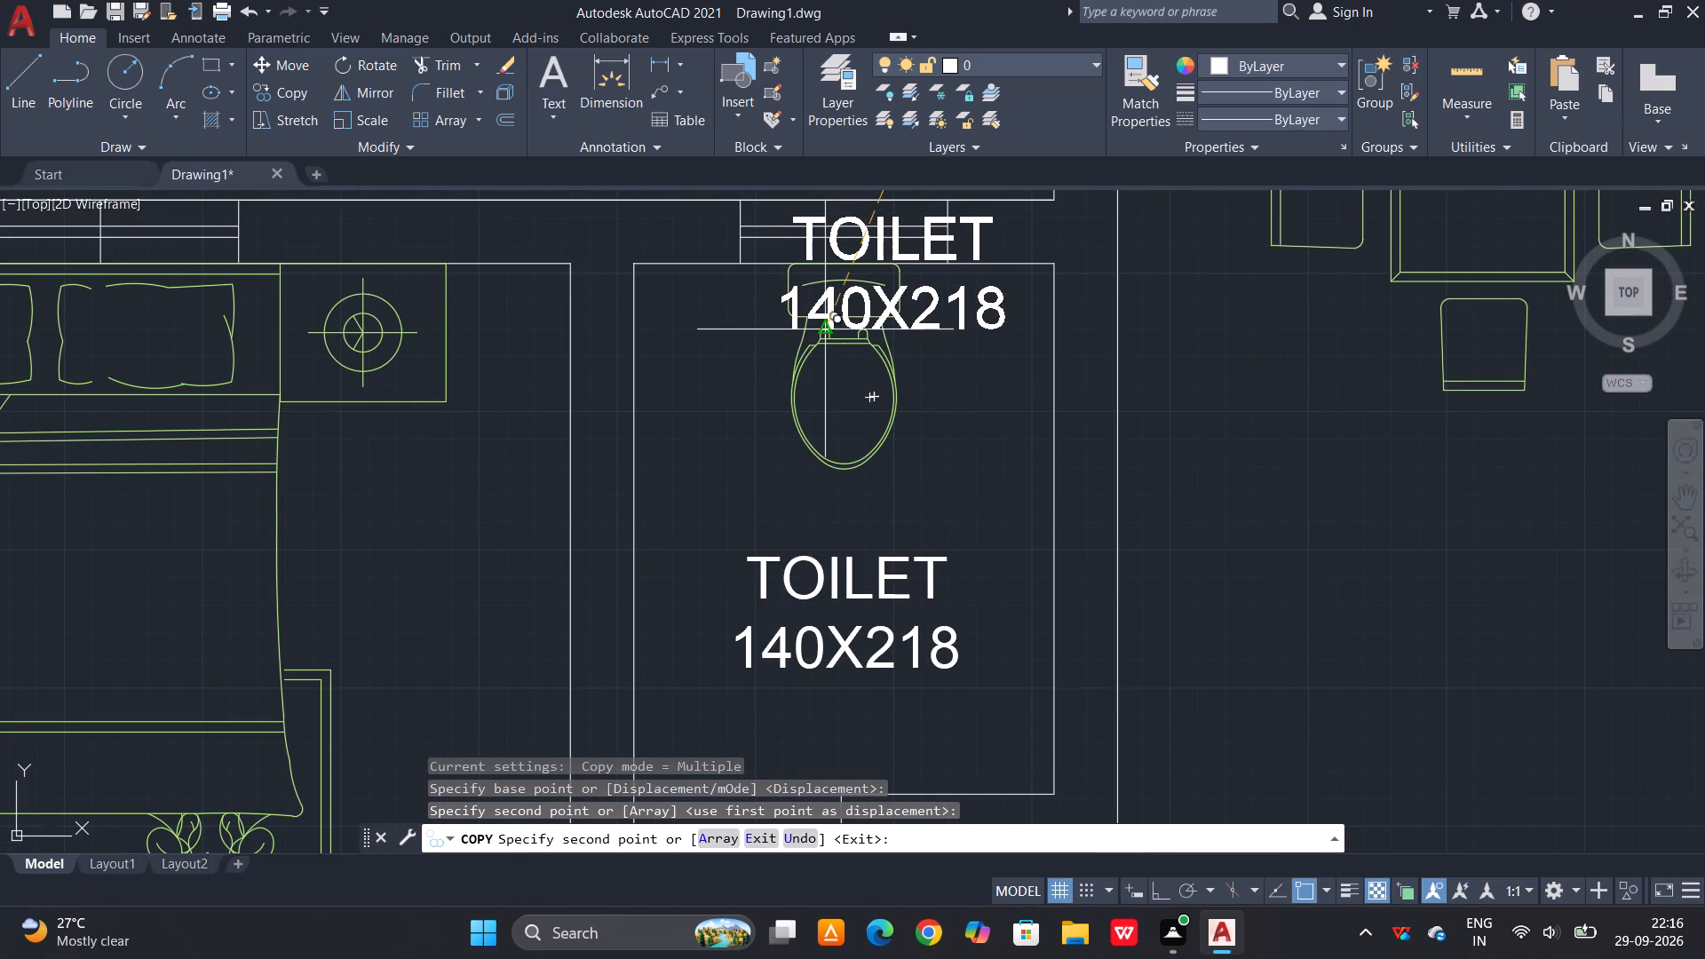
Place another copy of the TOILET label in the toilet between the sofas and the lower-left bedroom, and end the Copy command.
scroll(857, 171, down, 4)
scroll(839, 314, down, 4)
scroll(788, 452, up, 4)
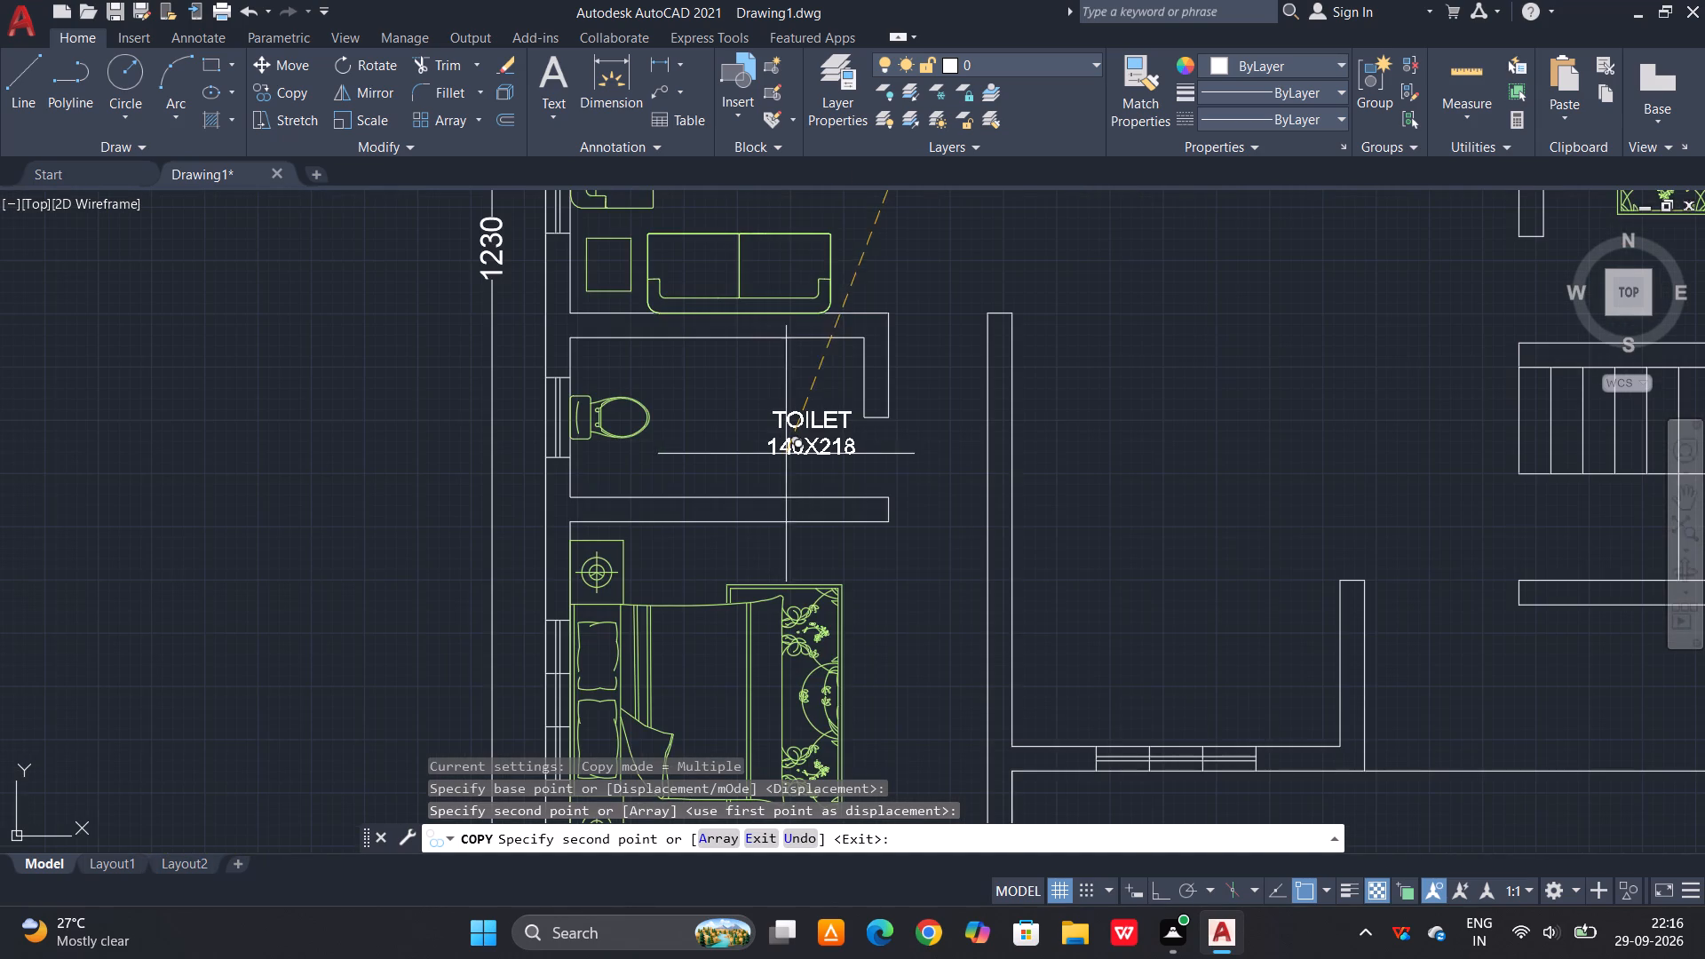
click(747, 444)
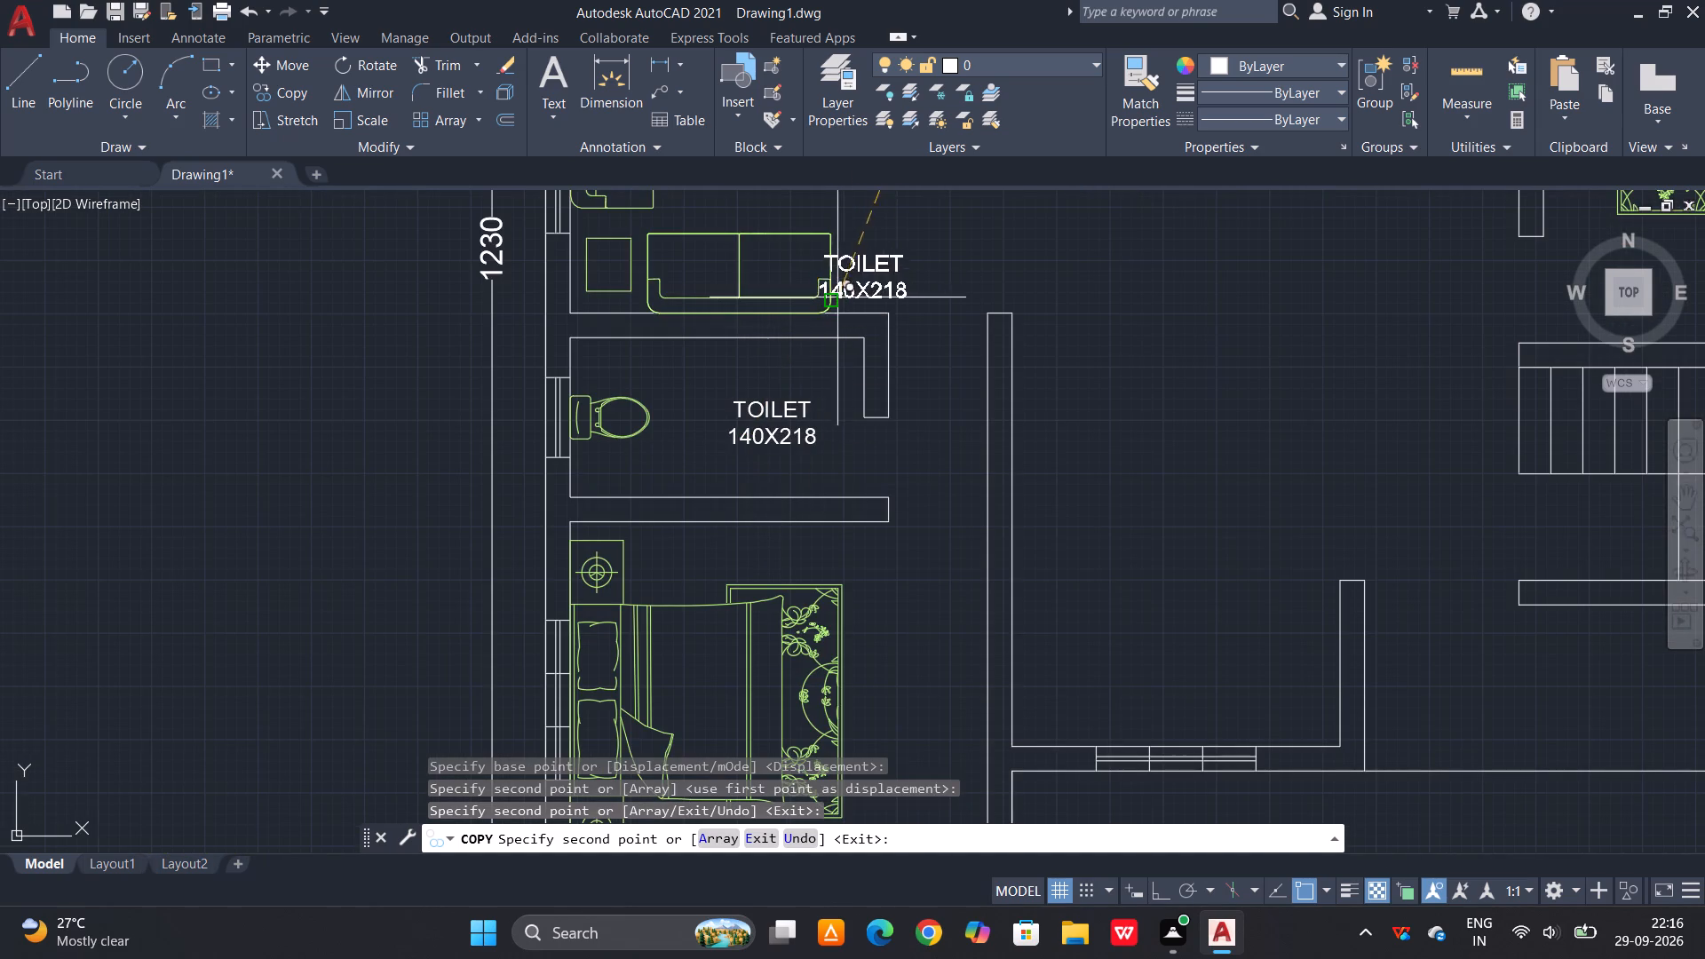
key(grave)
scroll(811, 503, down, 2)
key(grave)
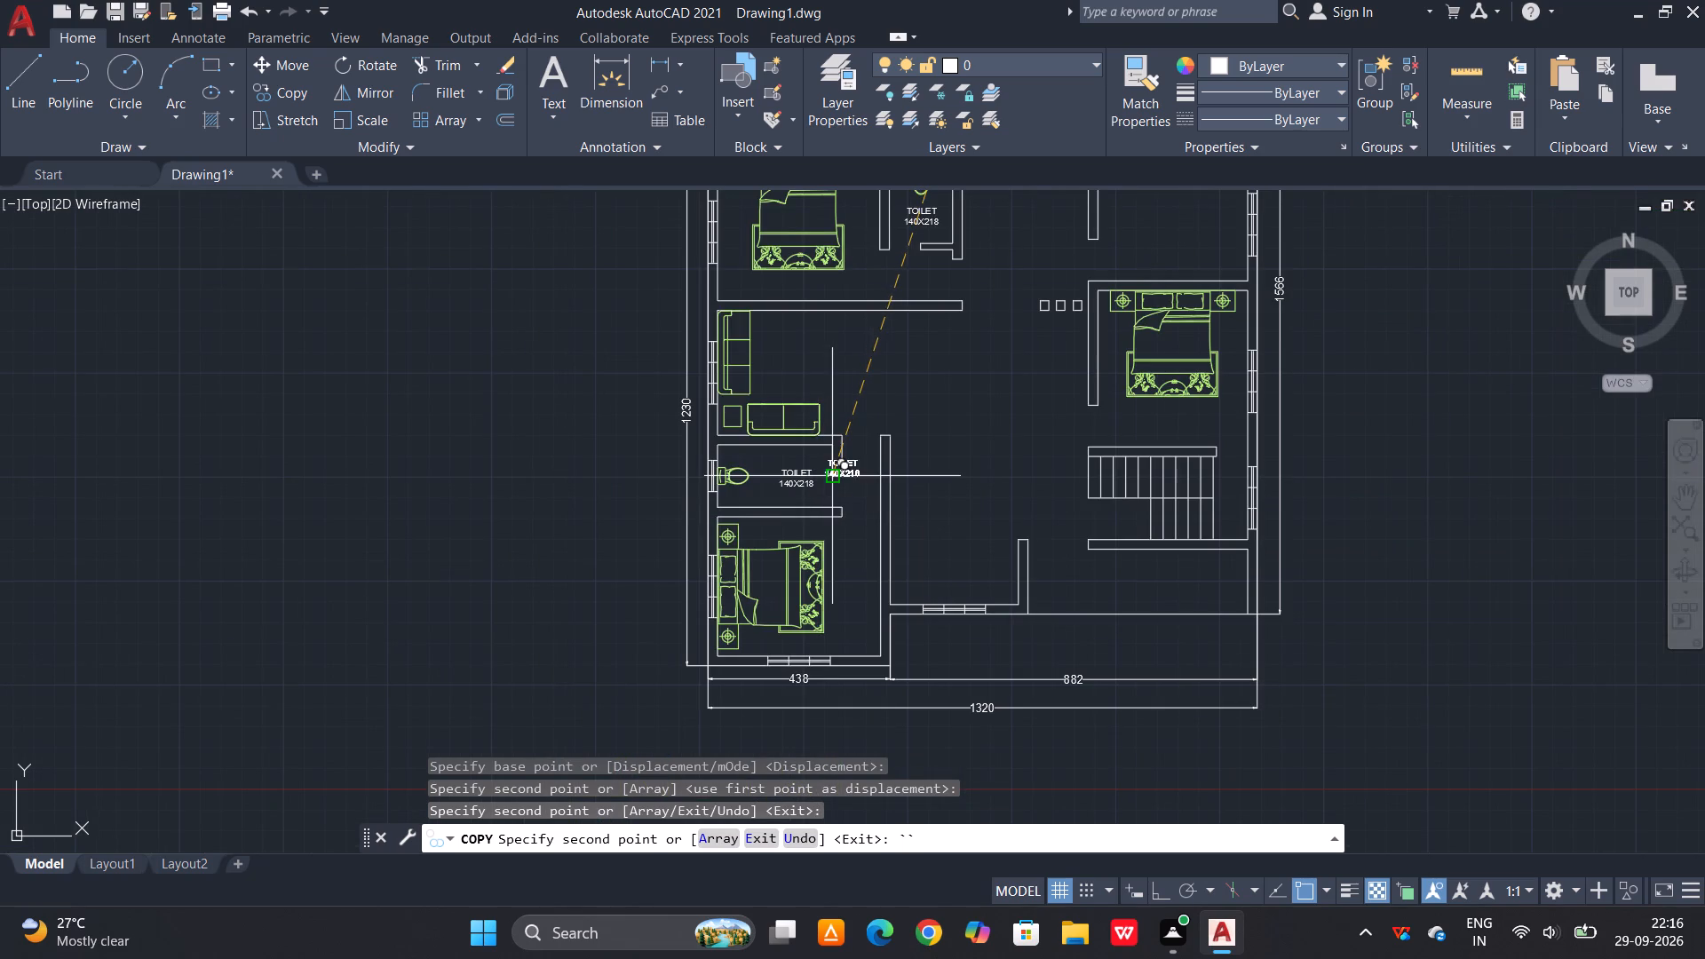
key(Escape)
Move the TOILET label in the toilet below the sofas closer to the WC.
scroll(793, 468, up, 3)
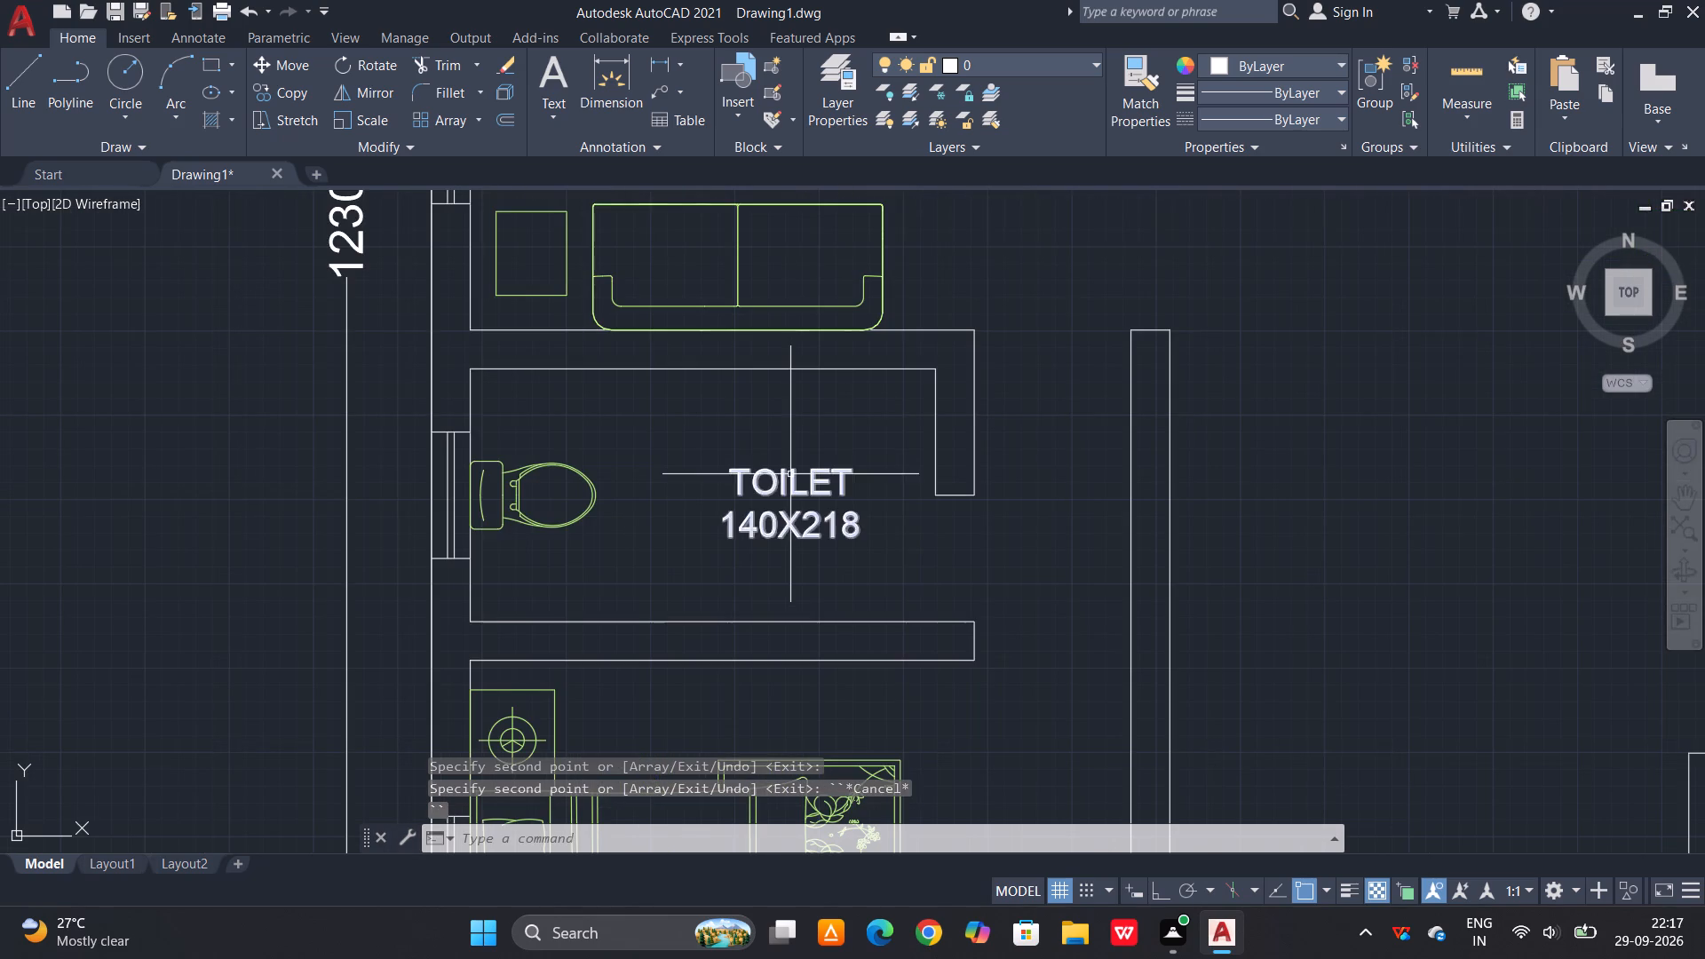
click(790, 476)
key(m)
key(space)
click(790, 474)
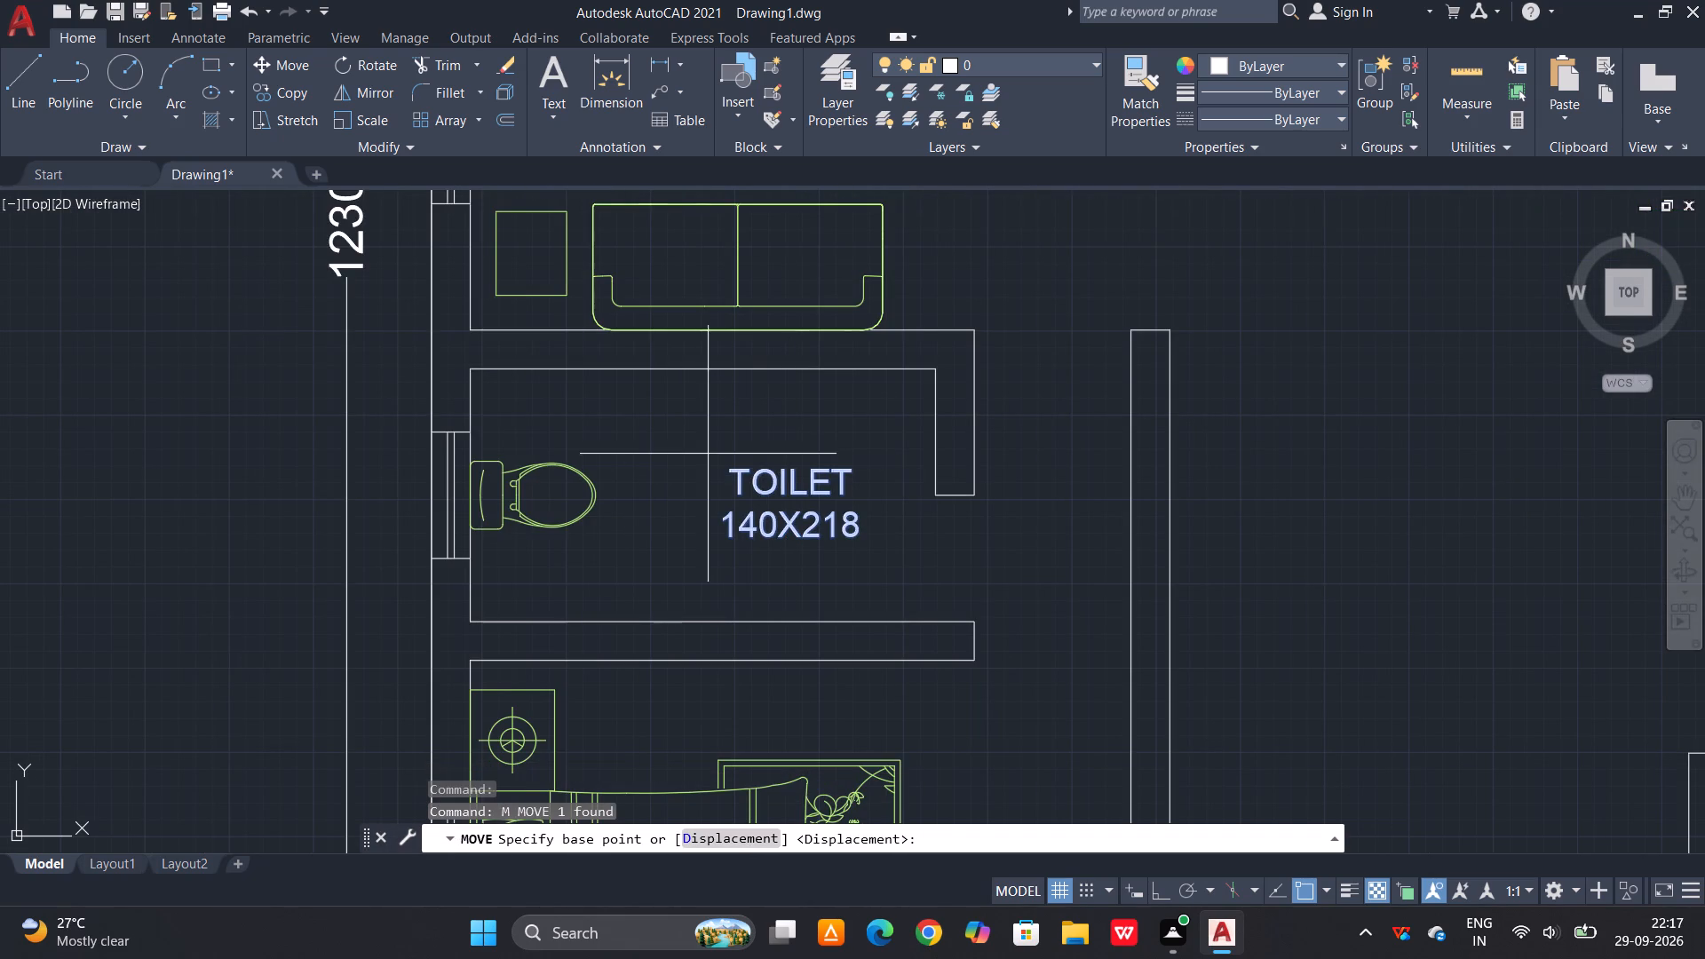
drag(749, 498, 708, 492)
click(678, 459)
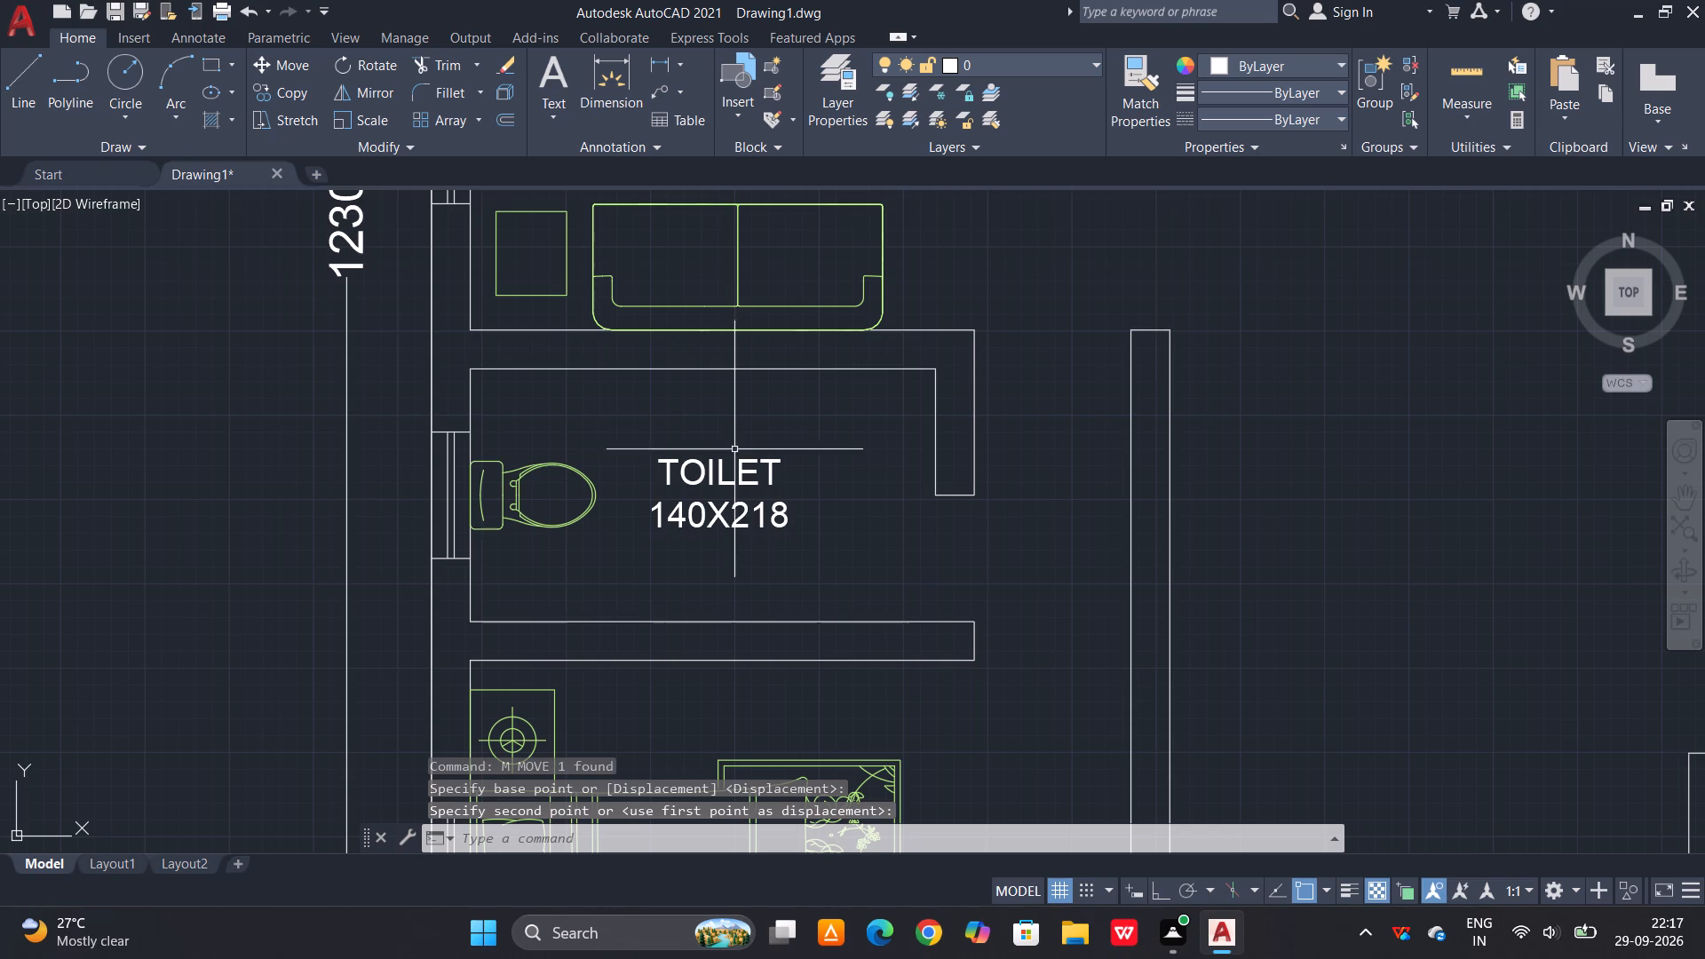
Set the first number of the size in the label of the toilet below the sofas to 276.
scroll(736, 470, up, 1)
key(Escape)
double_click(659, 543)
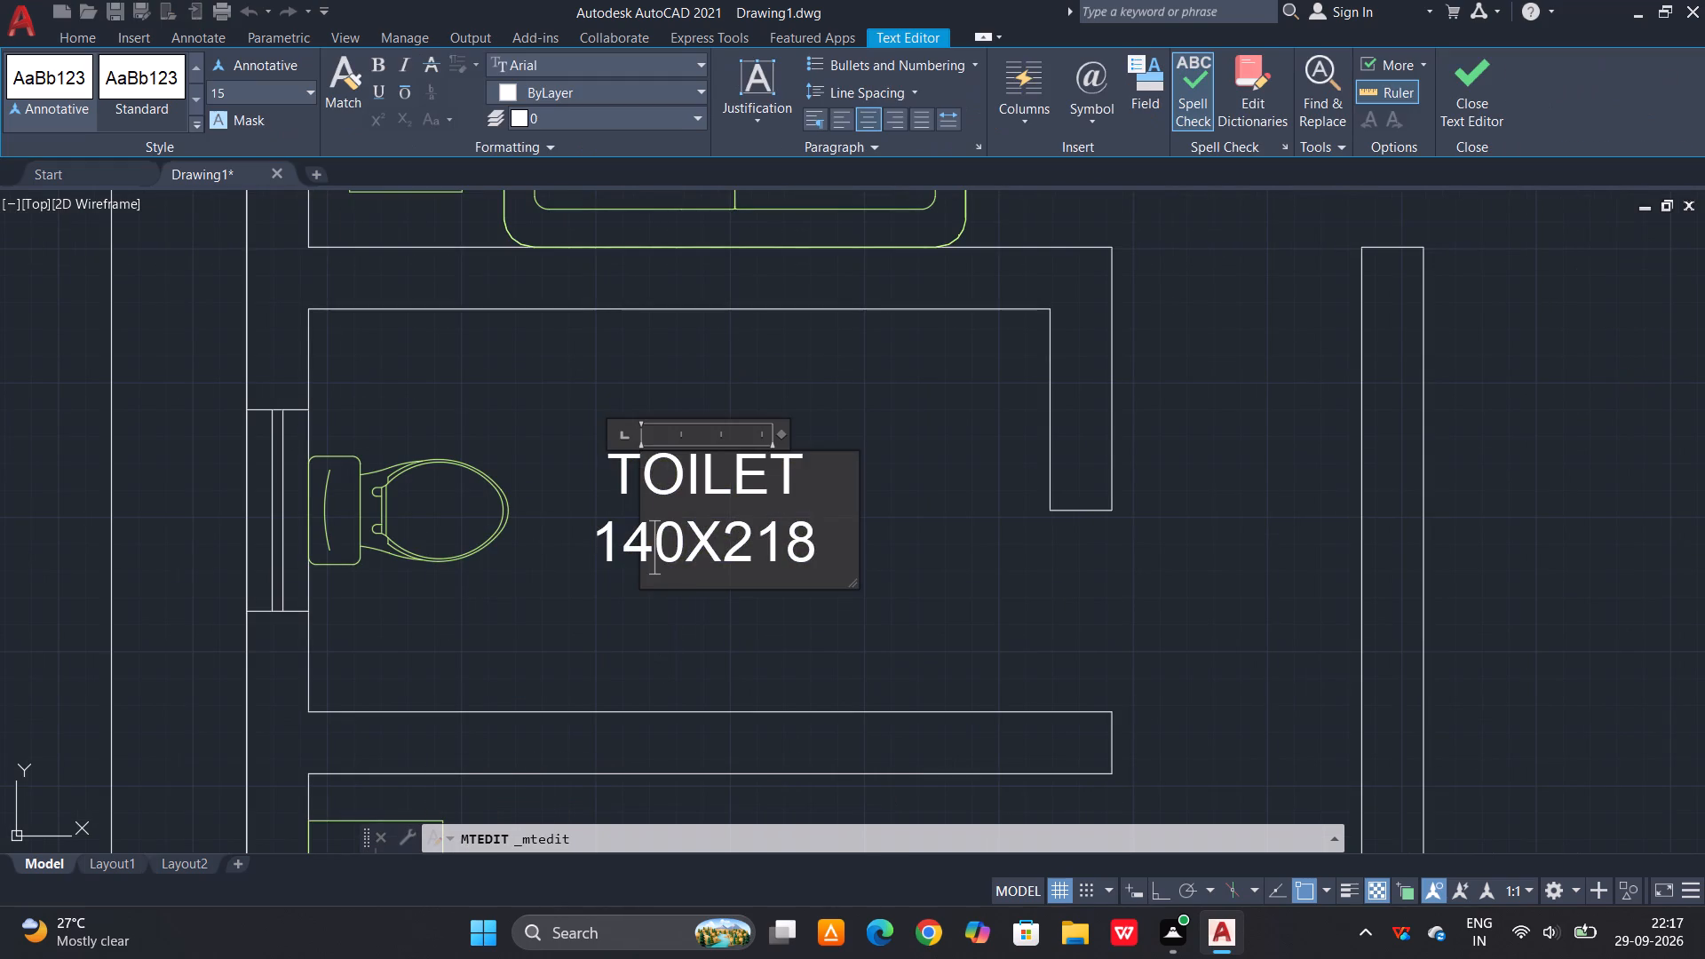
drag(686, 535, 604, 543)
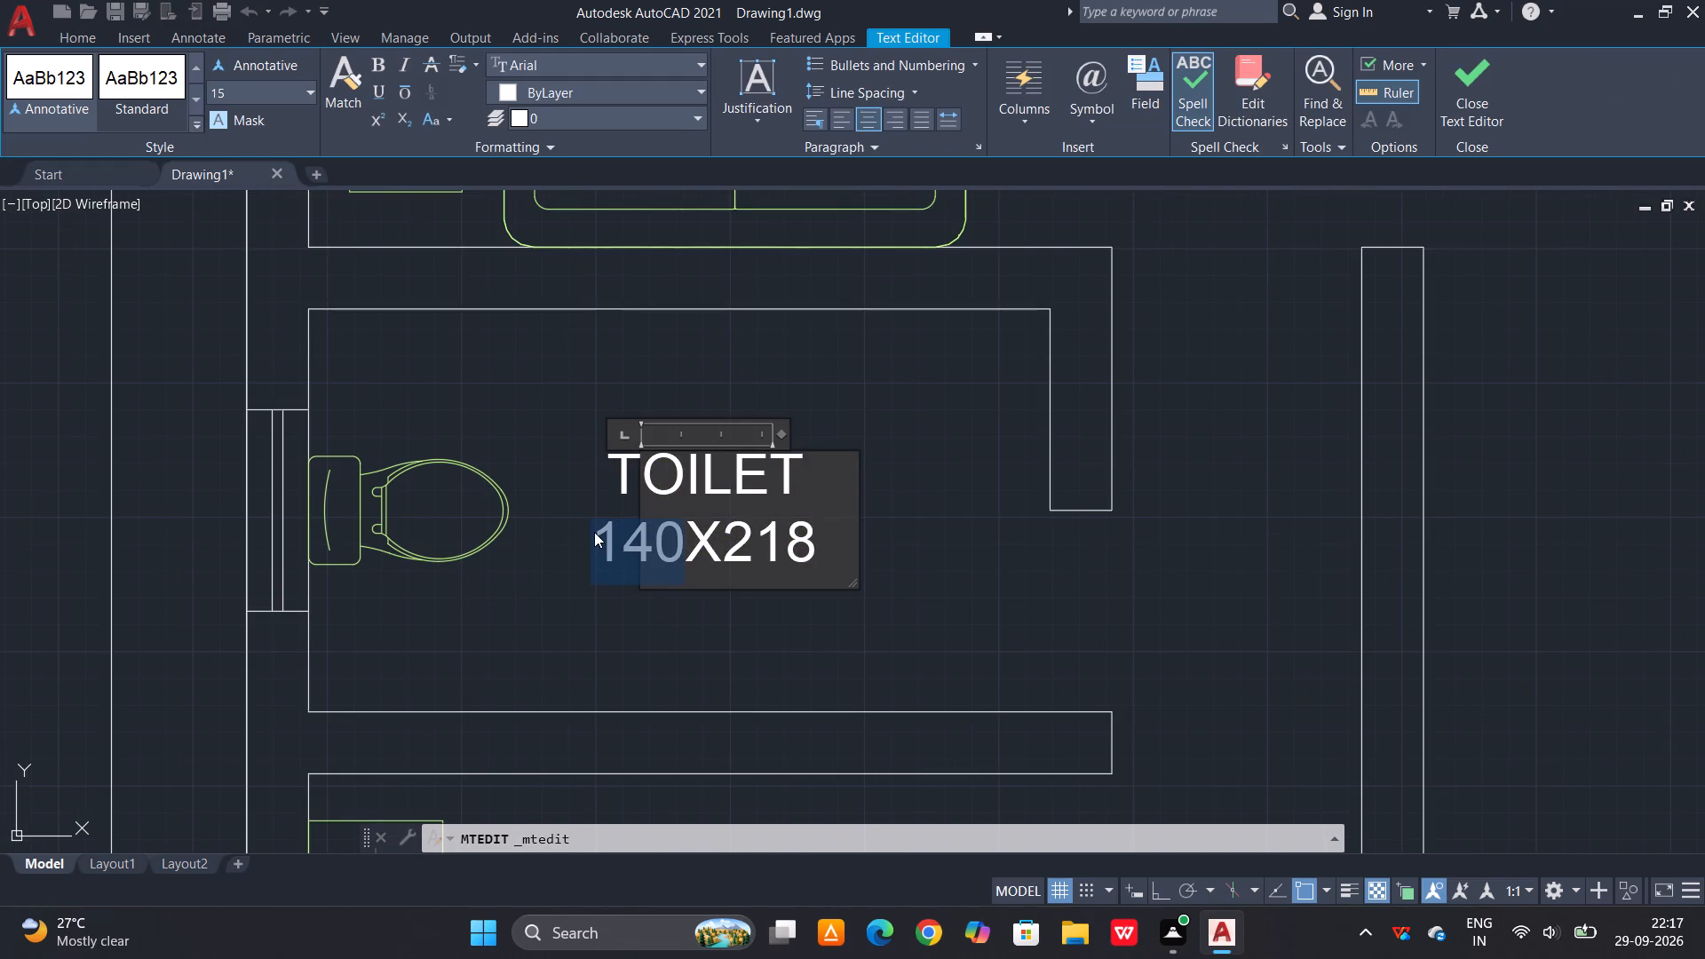
text(27)
key(6)
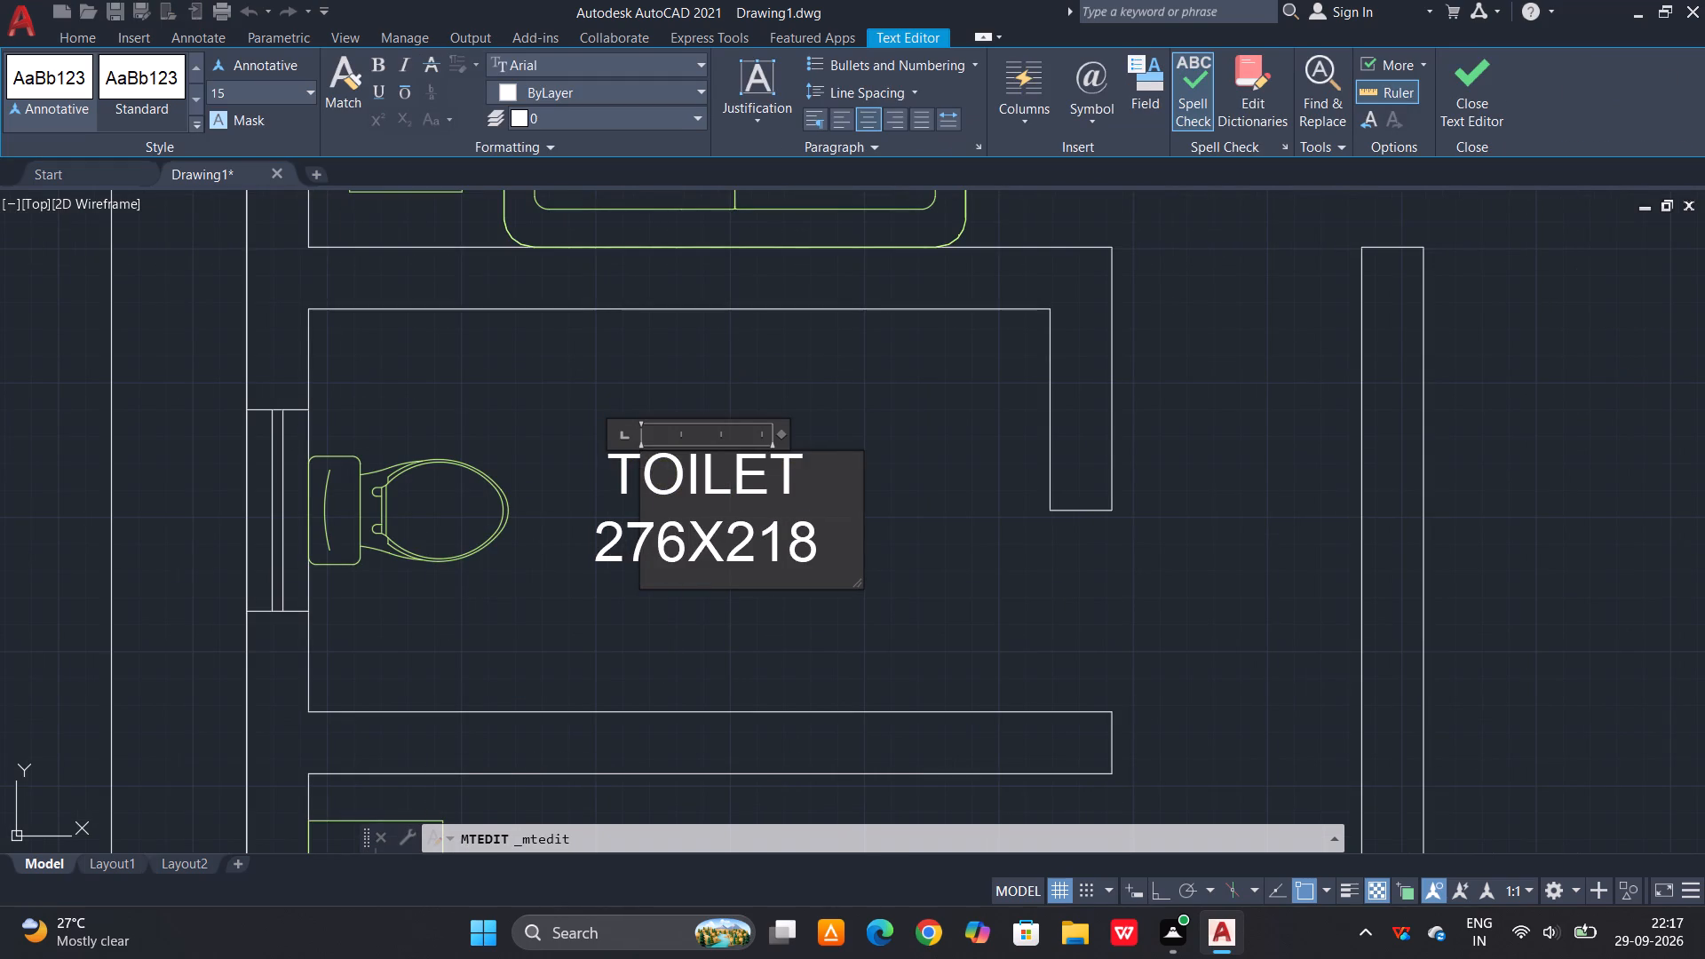
Set the second number of the size in the label of the toilet below the sofas to 150 and close the text editor.
drag(831, 543, 758, 544)
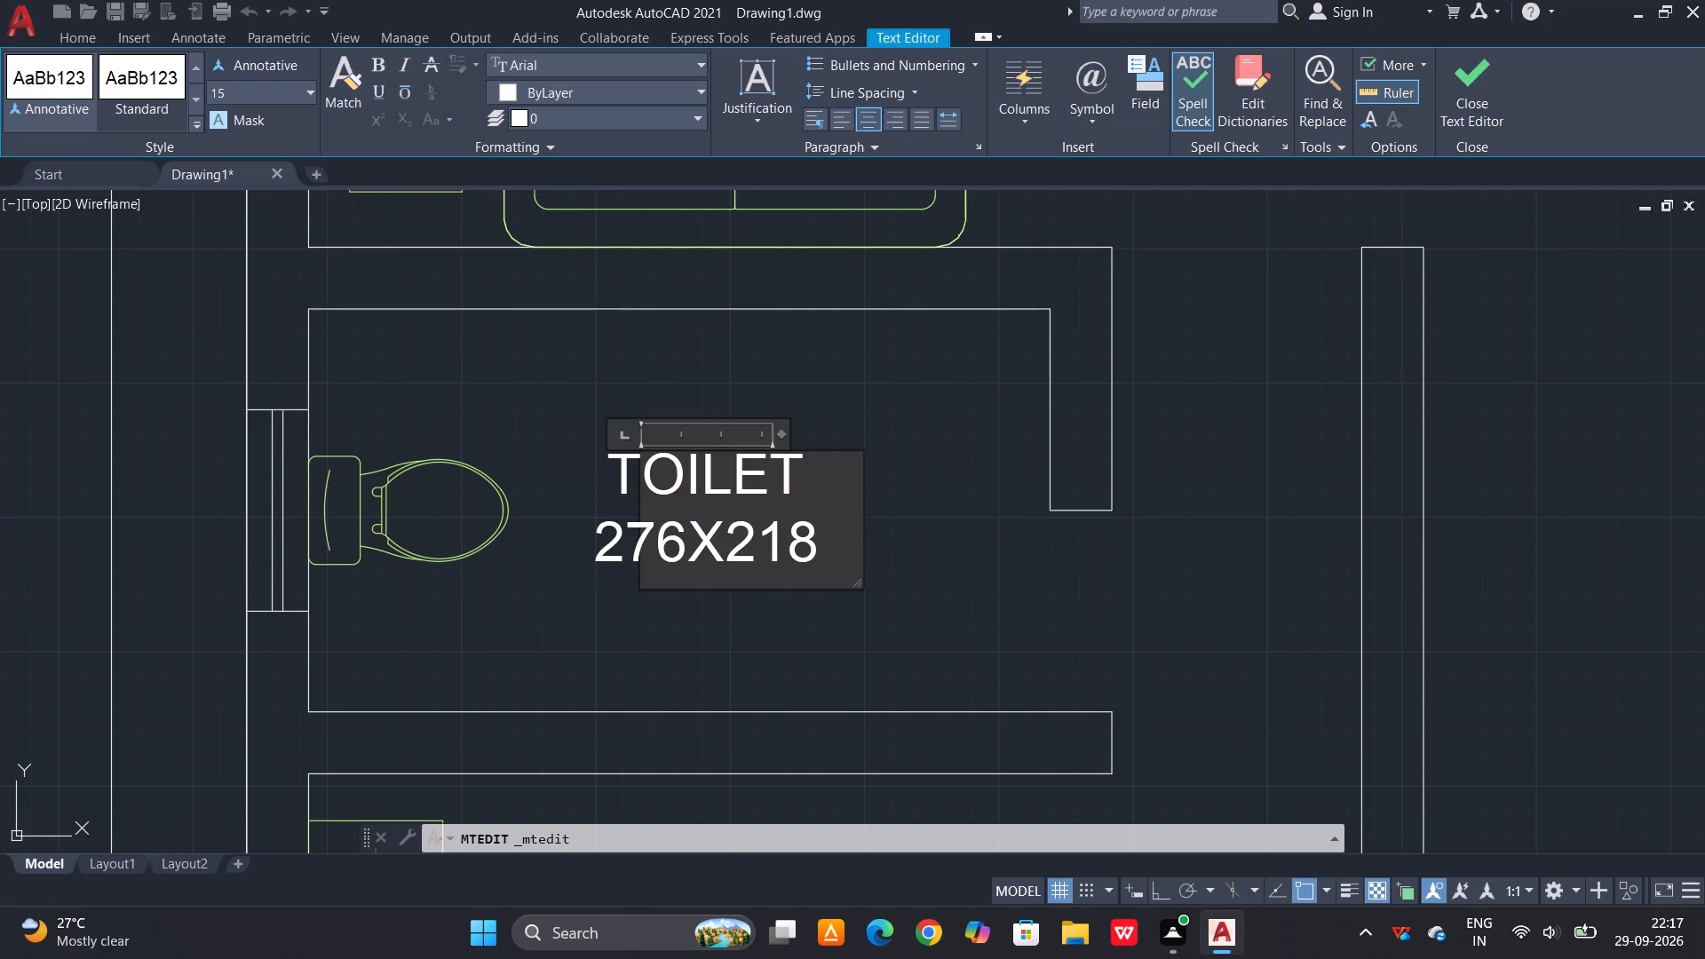
double_click(822, 542)
click(821, 528)
click(797, 541)
click(852, 530)
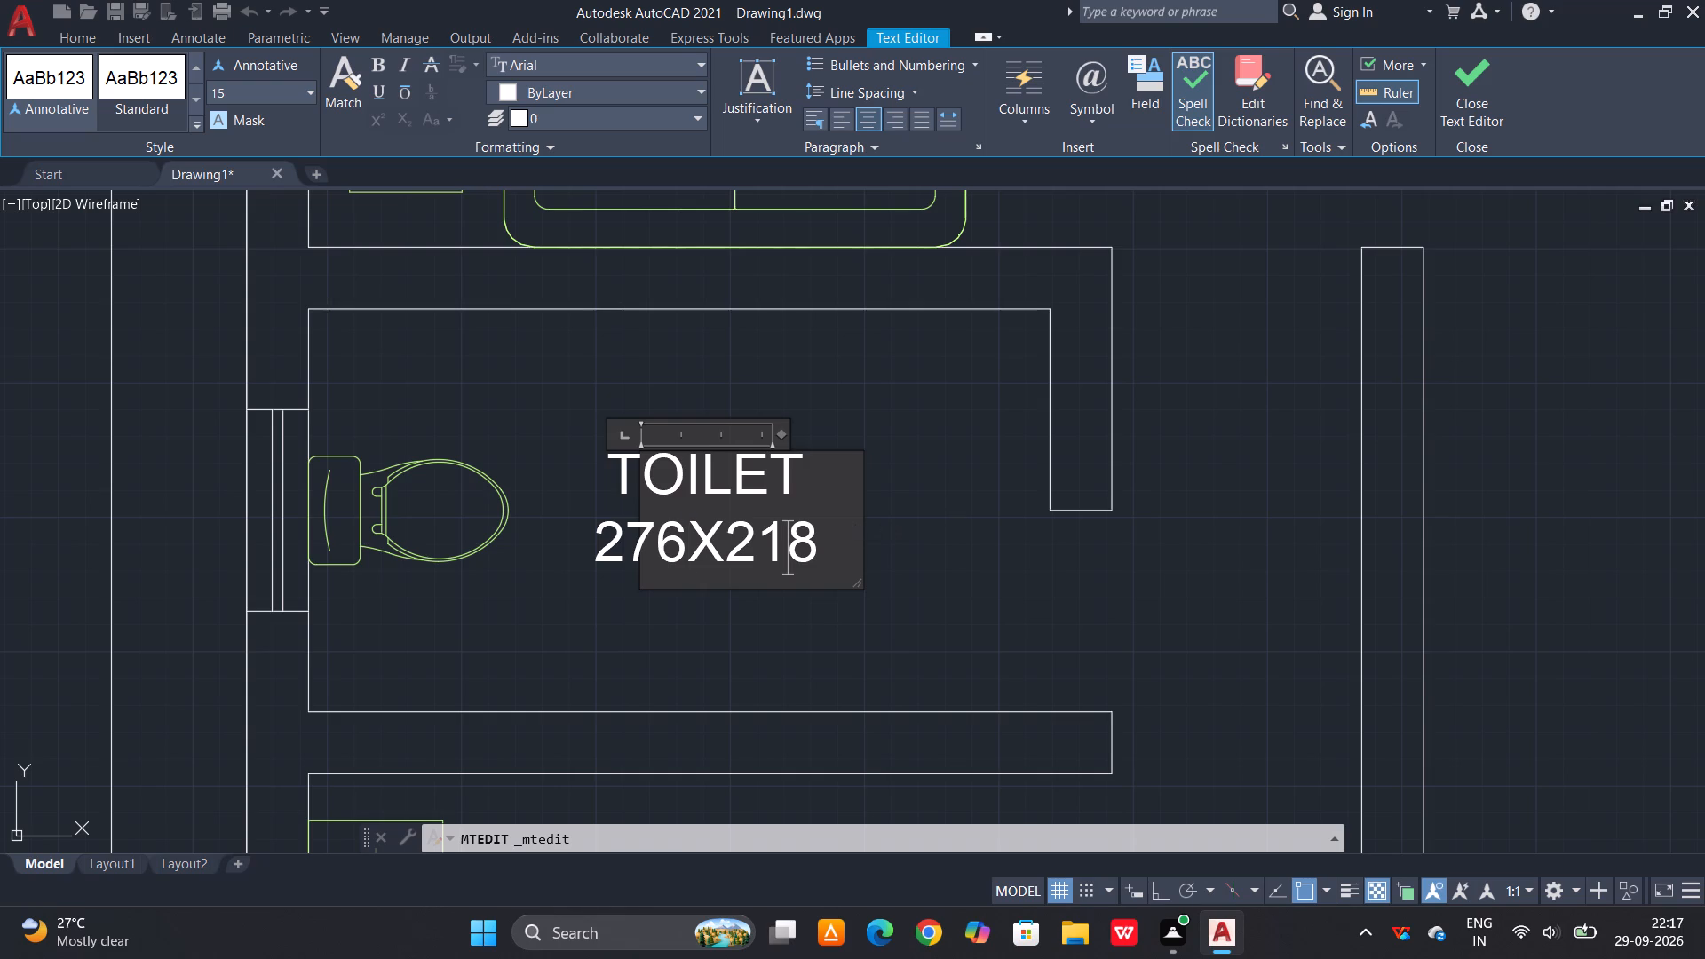
double_click(835, 534)
key(Right)
key(BackSpace)
key(BackSpace)
key(BackSpace)
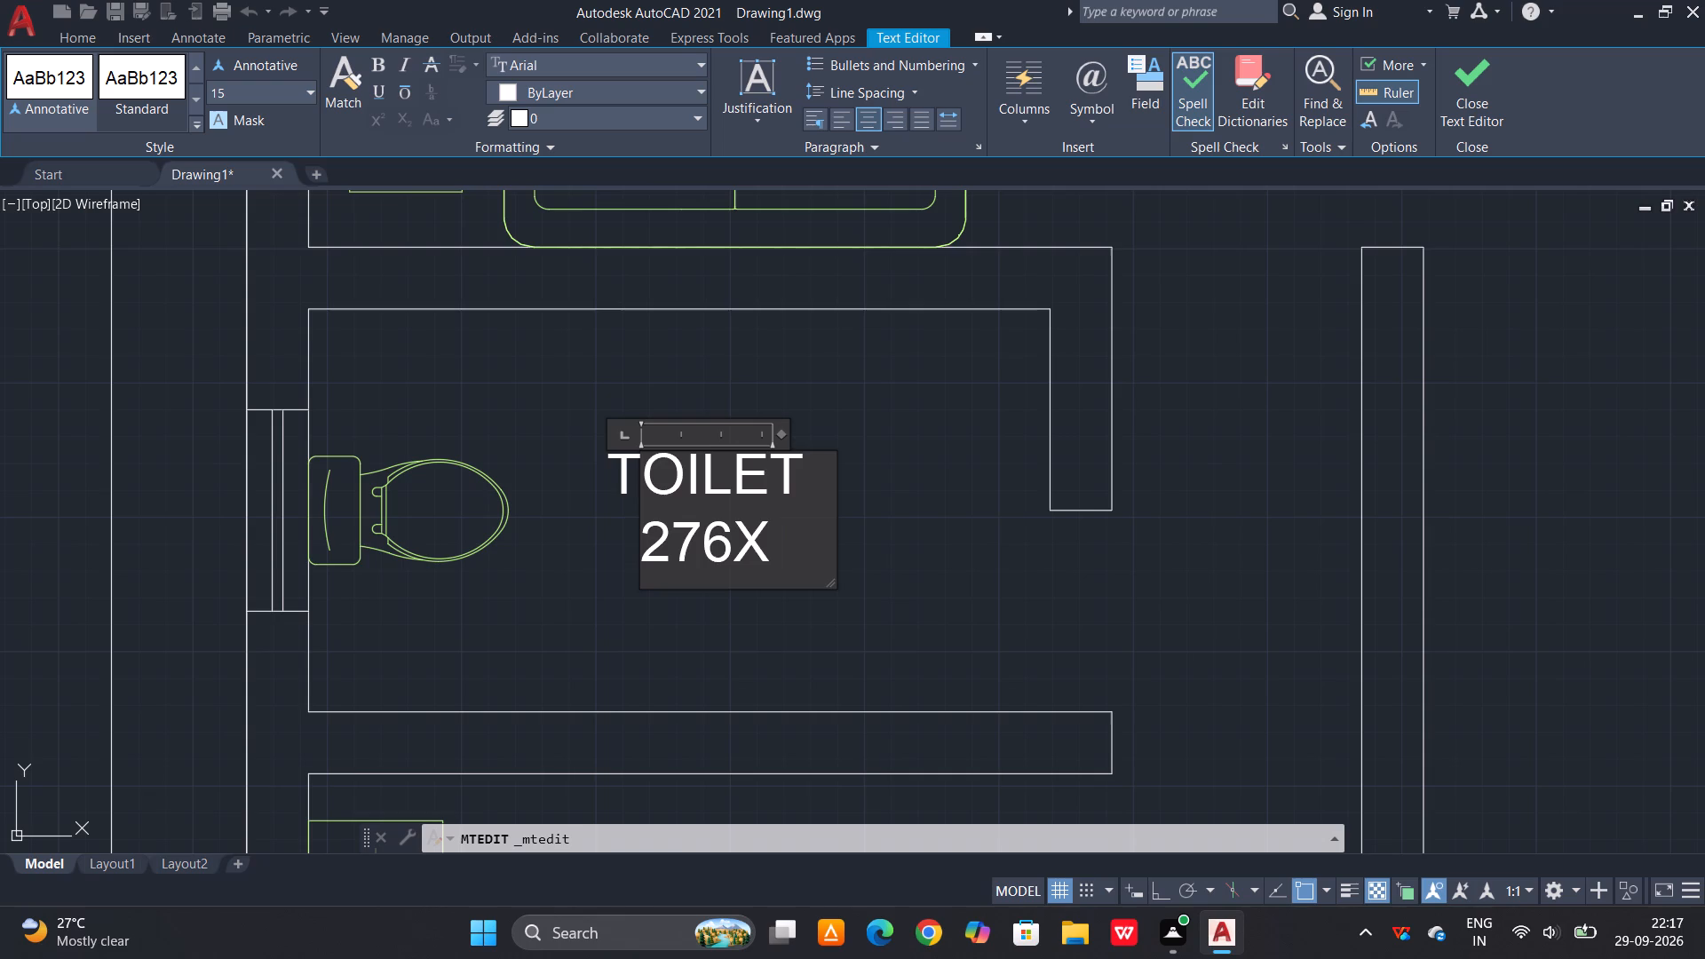
text(150)
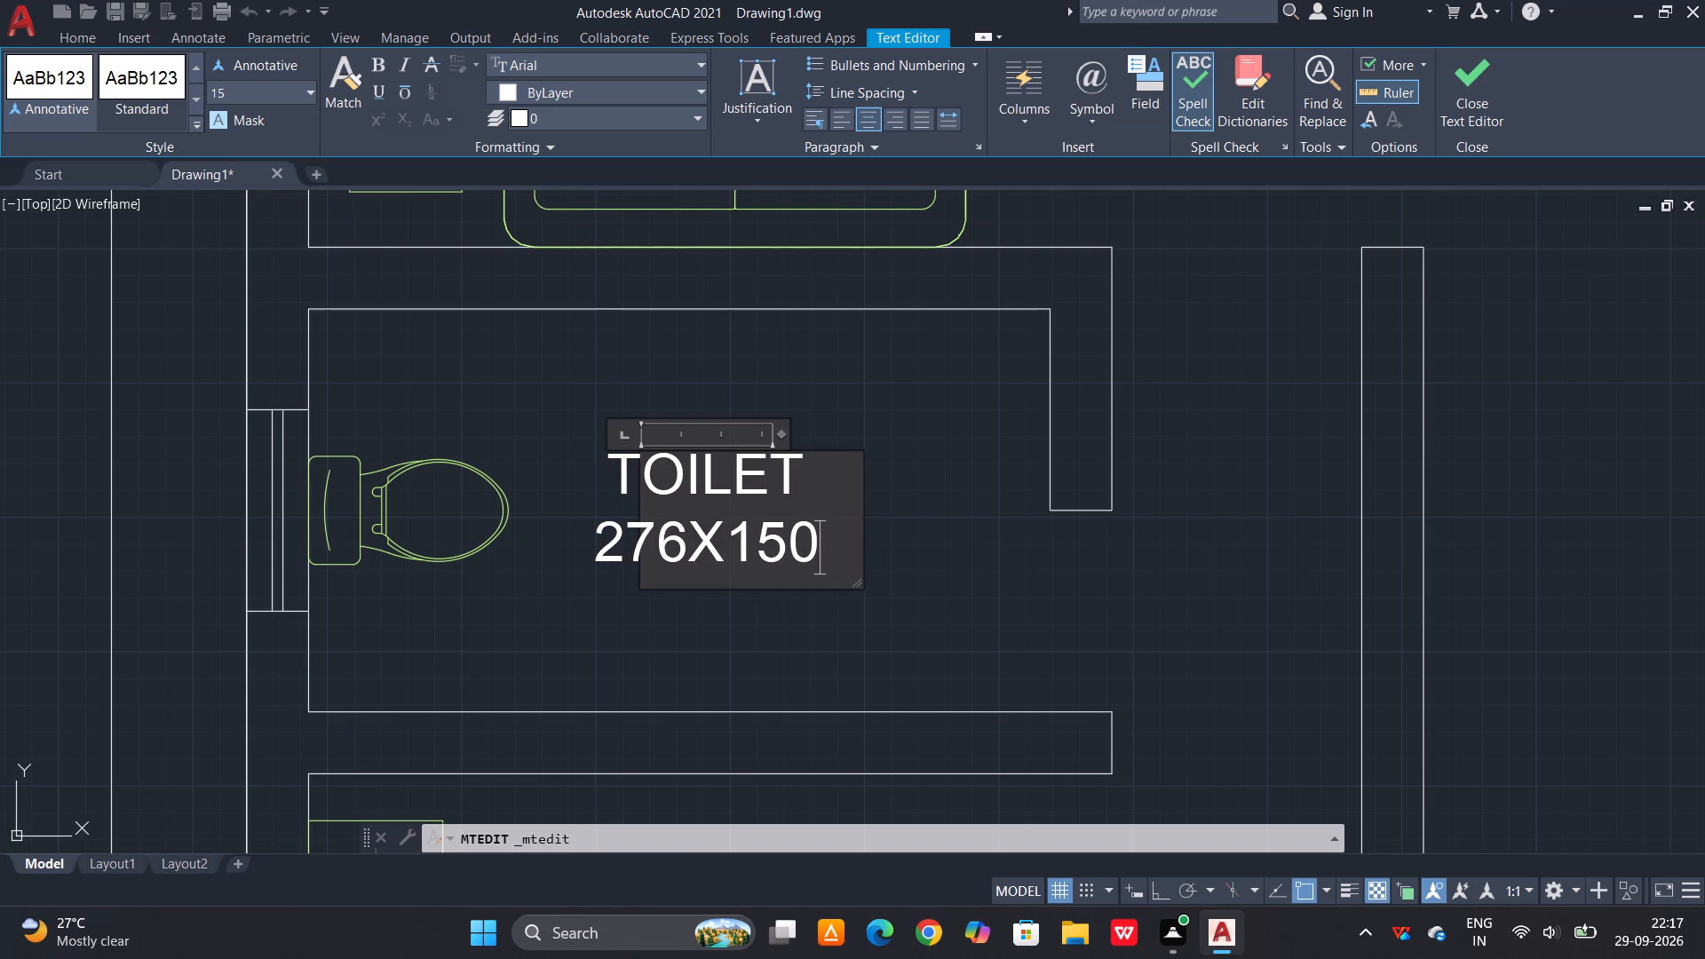
click(1467, 67)
Change the size in the TOILET label beside the upper-left bedroom to 150X192.
scroll(998, 435, down, 1)
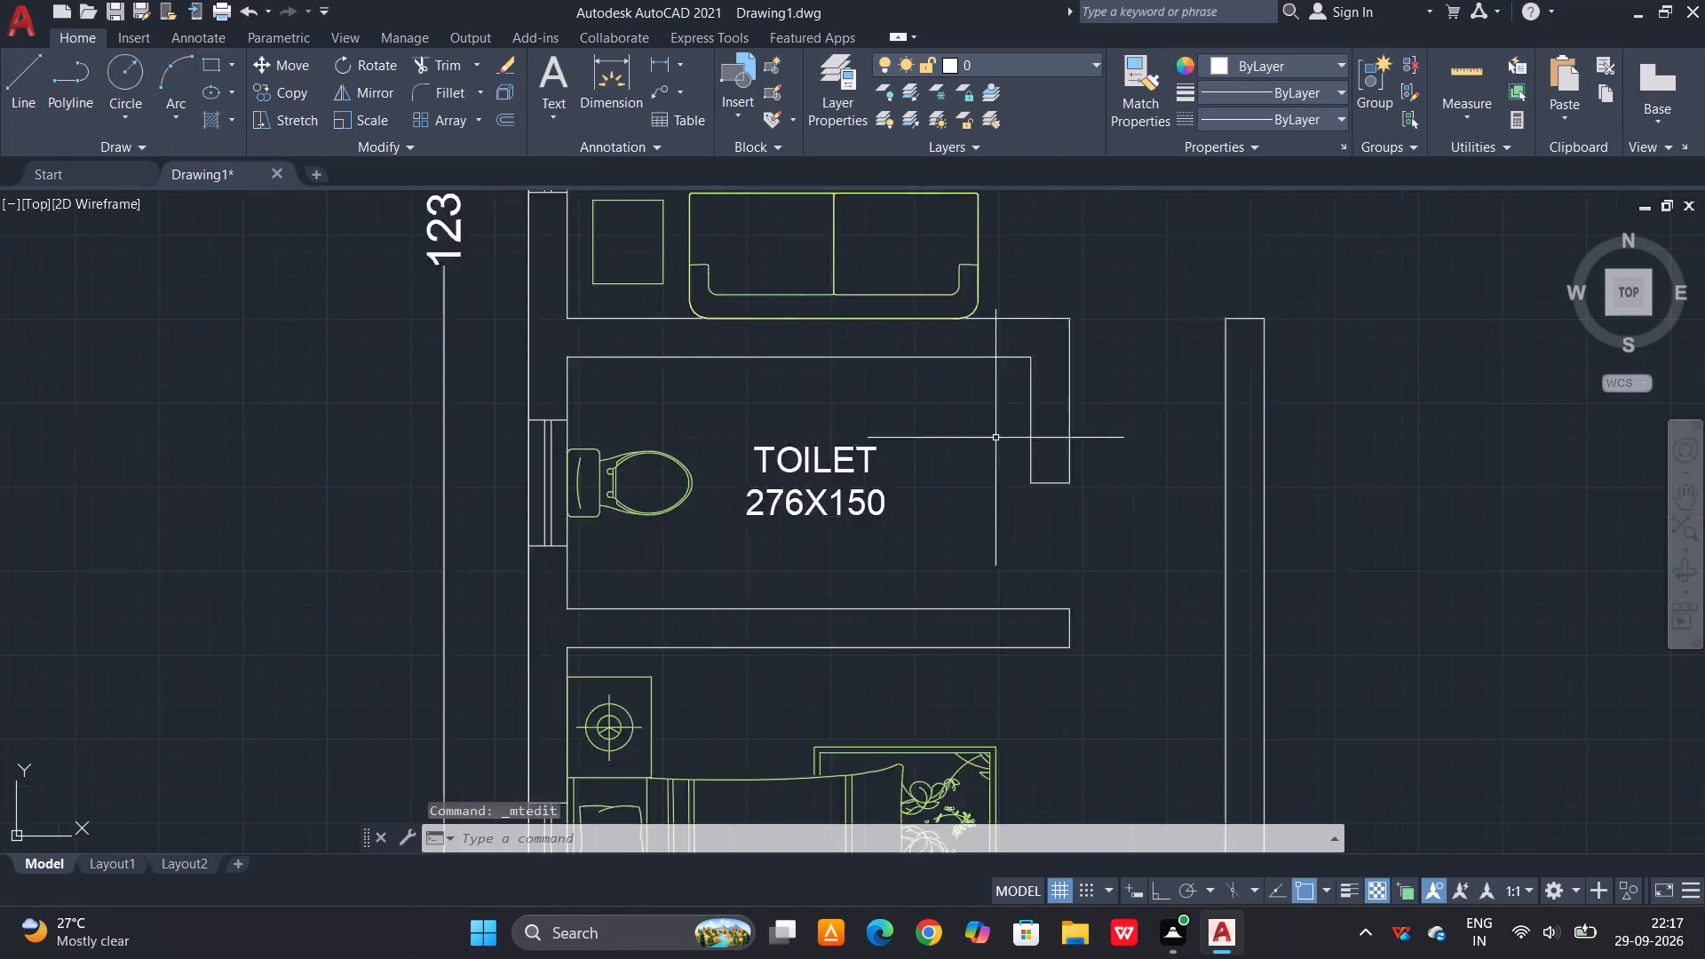
scroll(987, 449, down, 2)
middle_drag(1046, 319, 899, 654)
scroll(981, 395, up, 2)
double_click(989, 390)
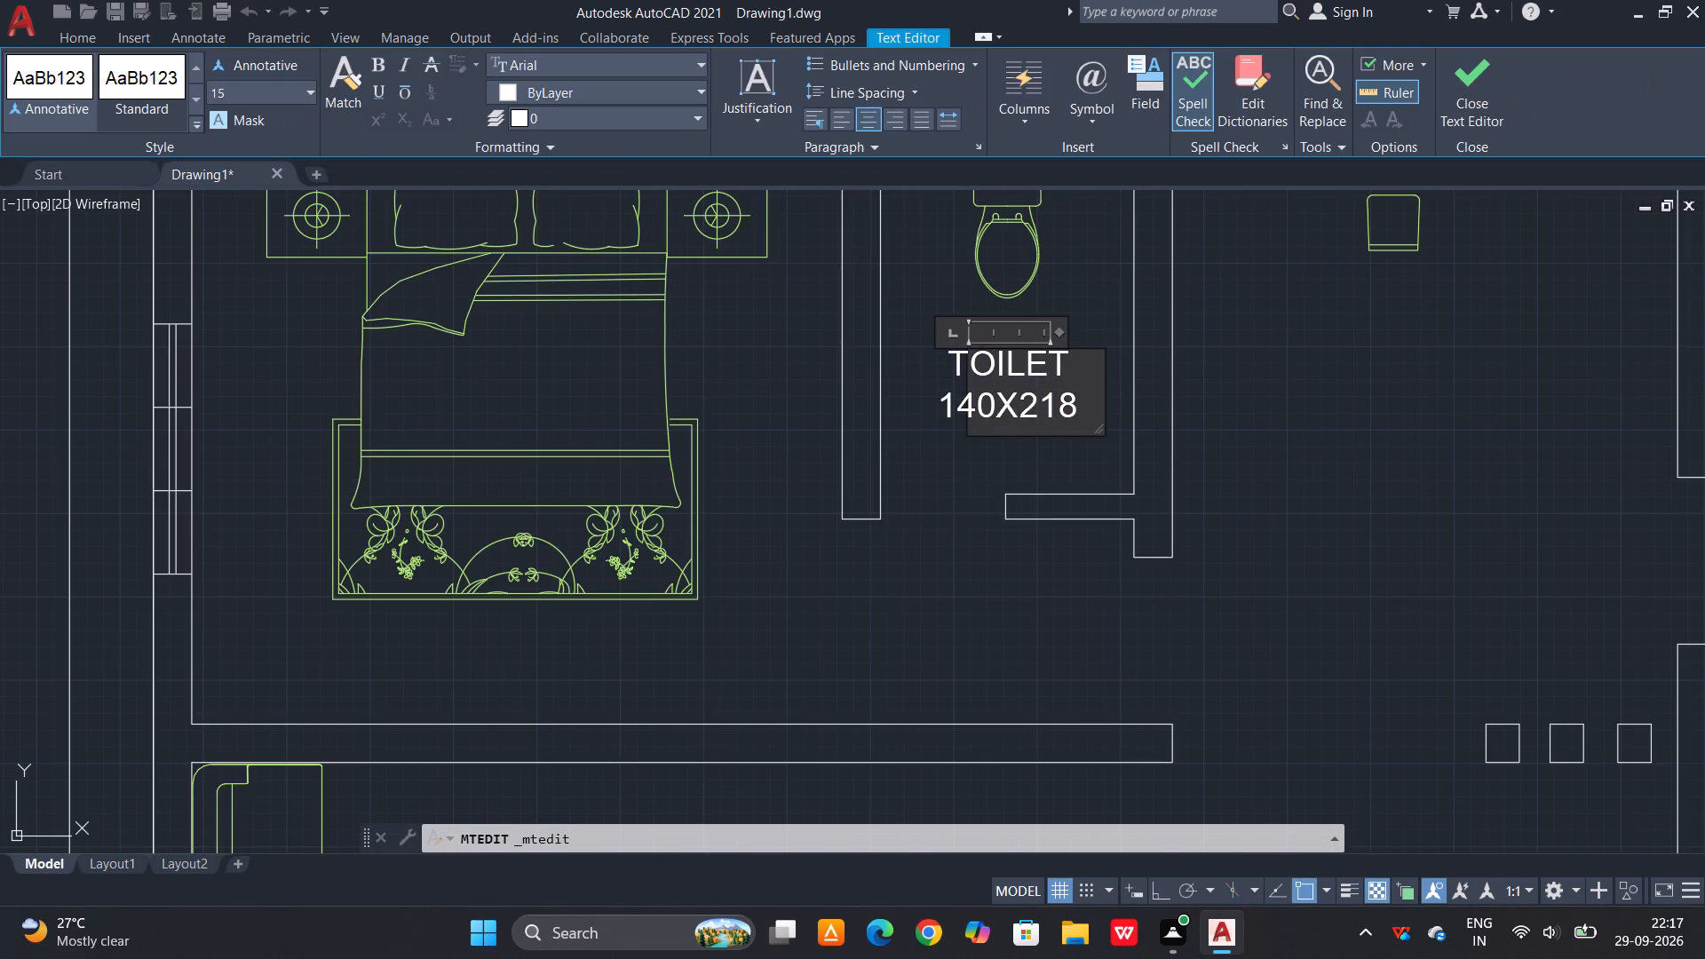
scroll(996, 395, up, 1)
click(965, 422)
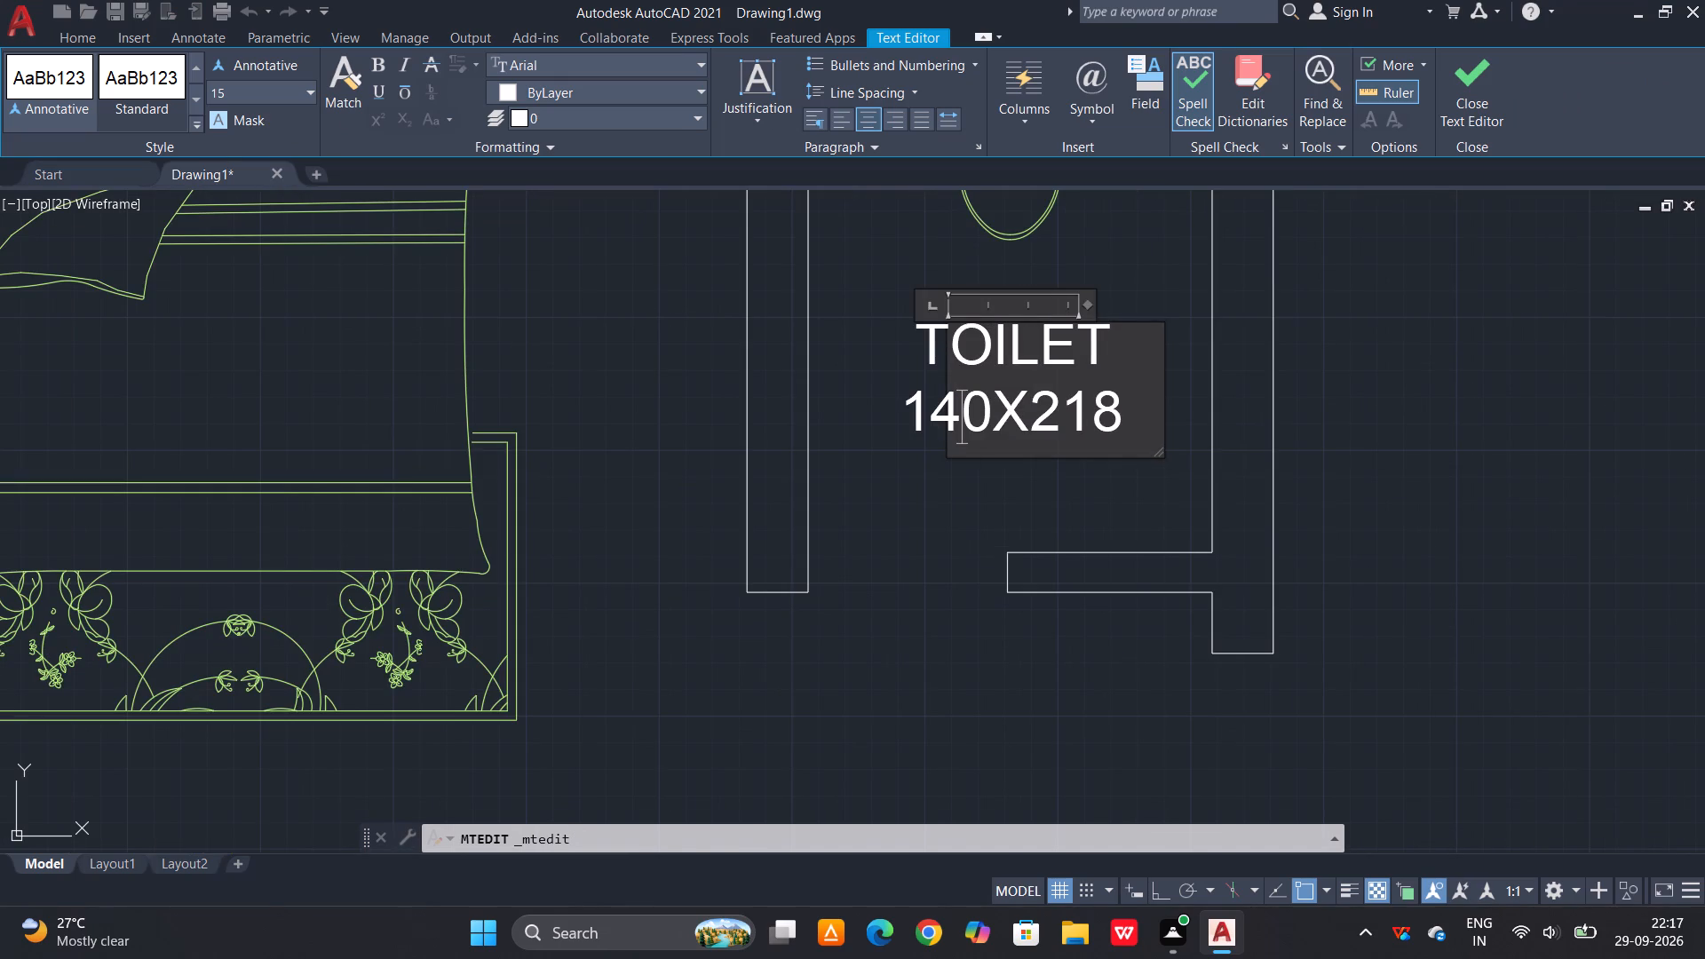
key(BackSpace)
key(5)
drag(1137, 416, 1081, 432)
drag(1120, 399, 1037, 416)
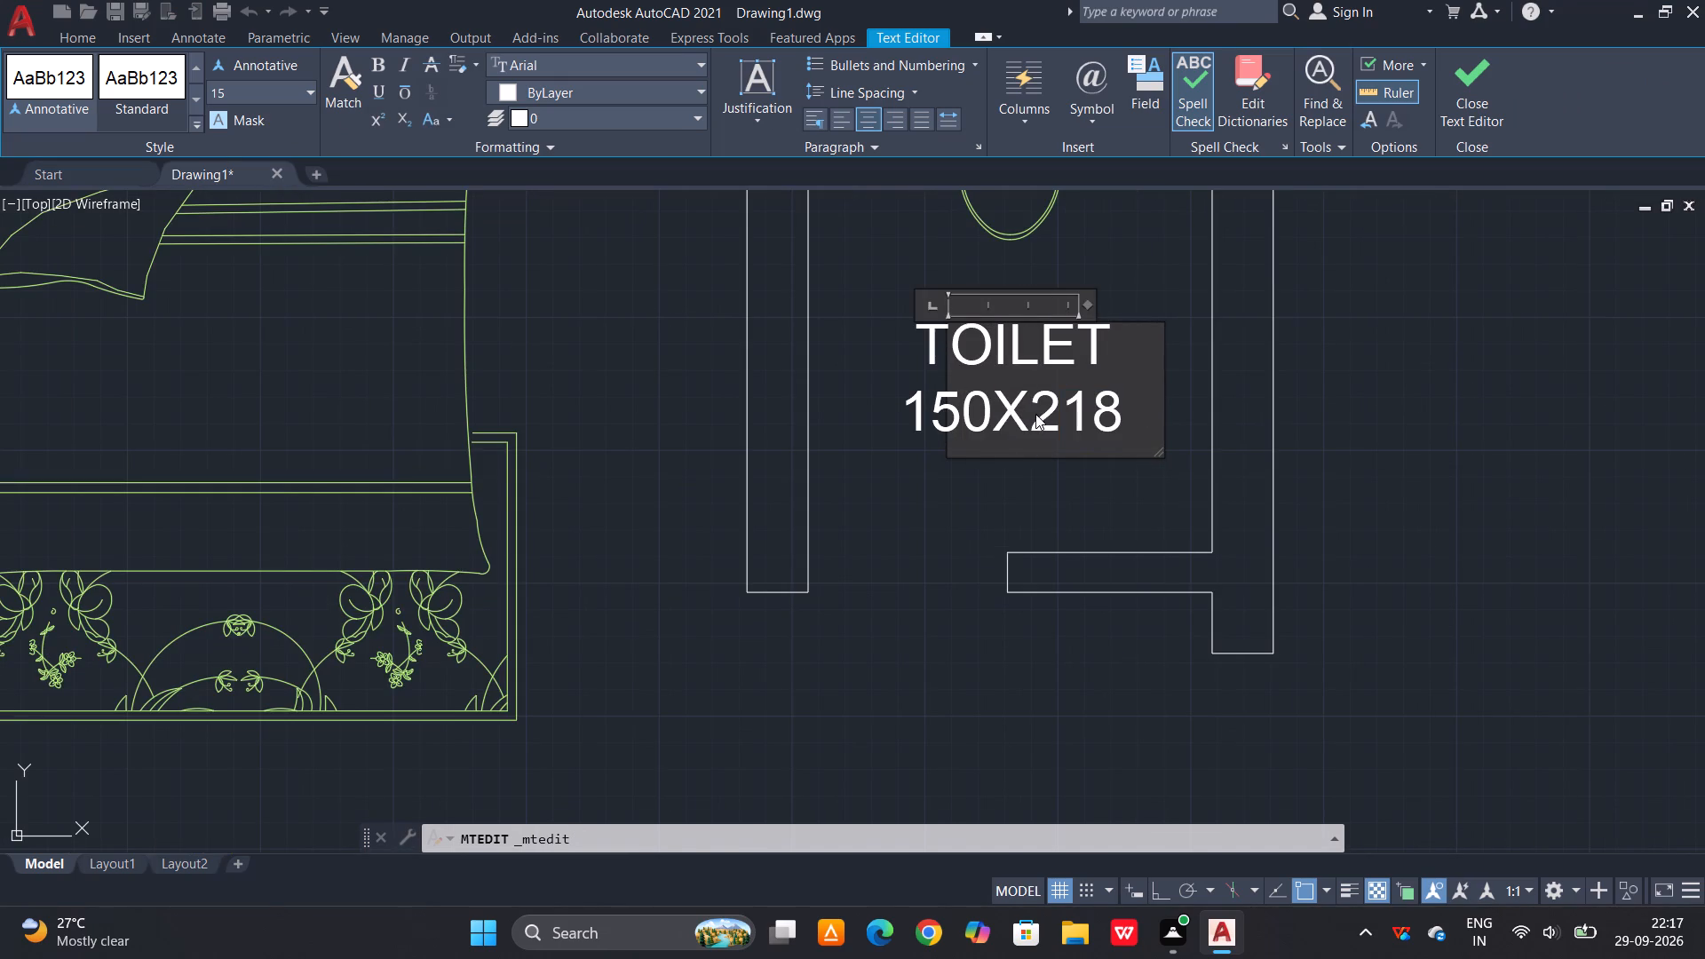
key(1)
text(92)
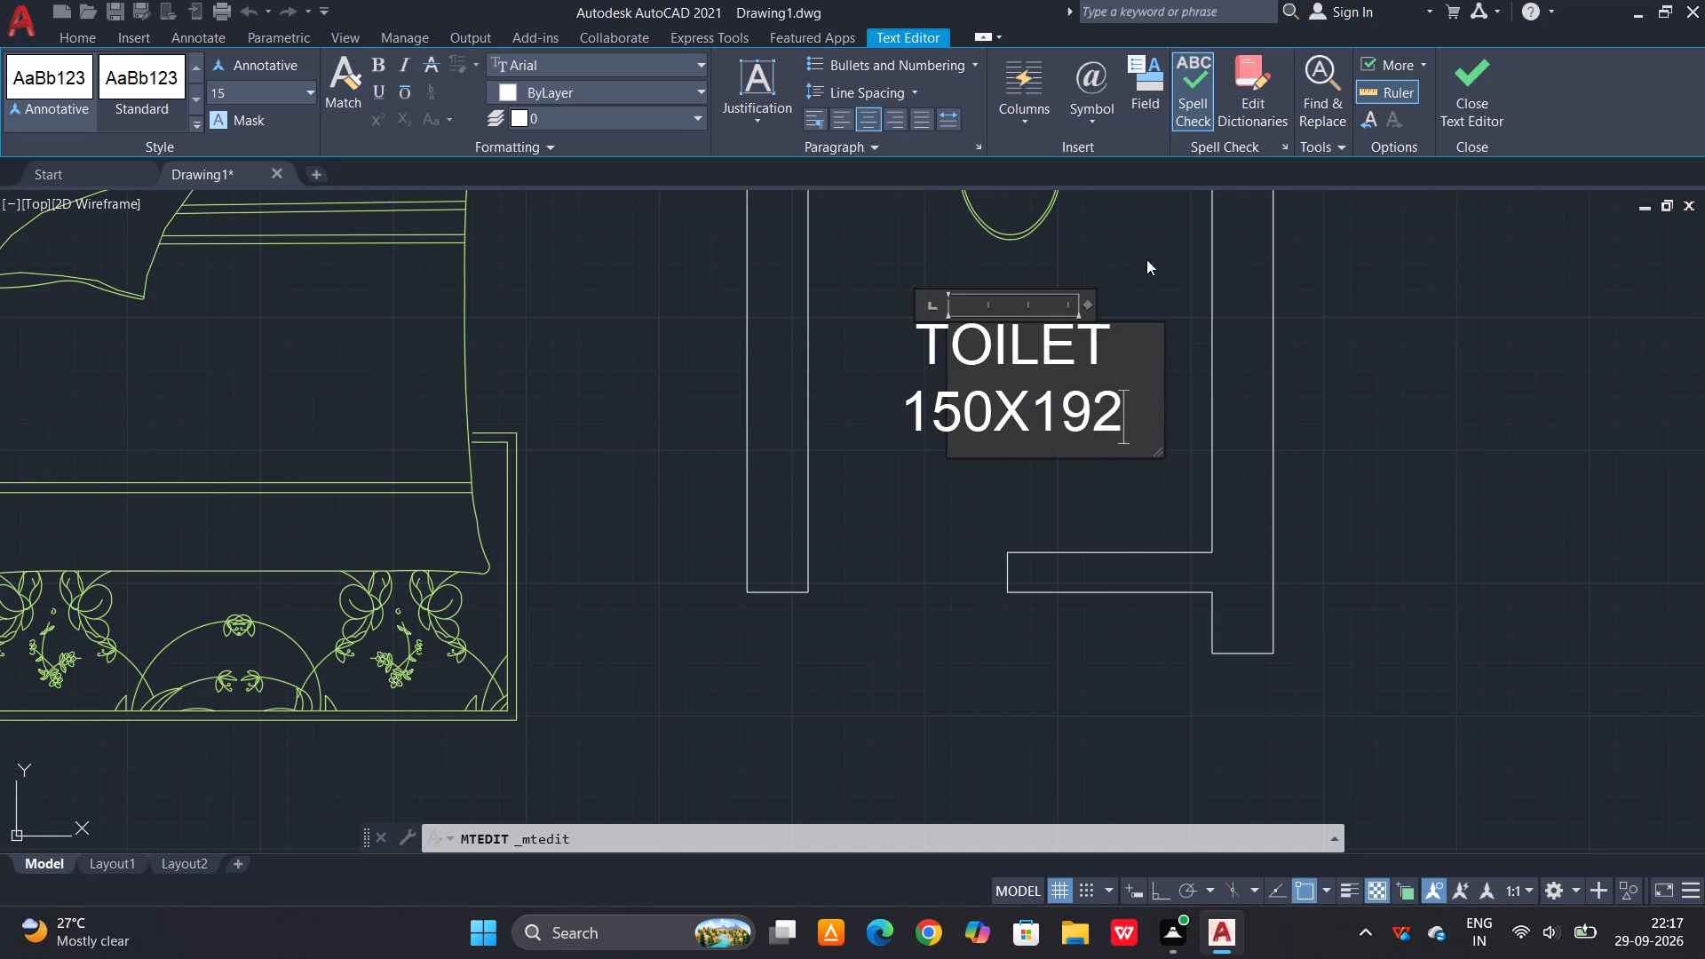
click(1455, 75)
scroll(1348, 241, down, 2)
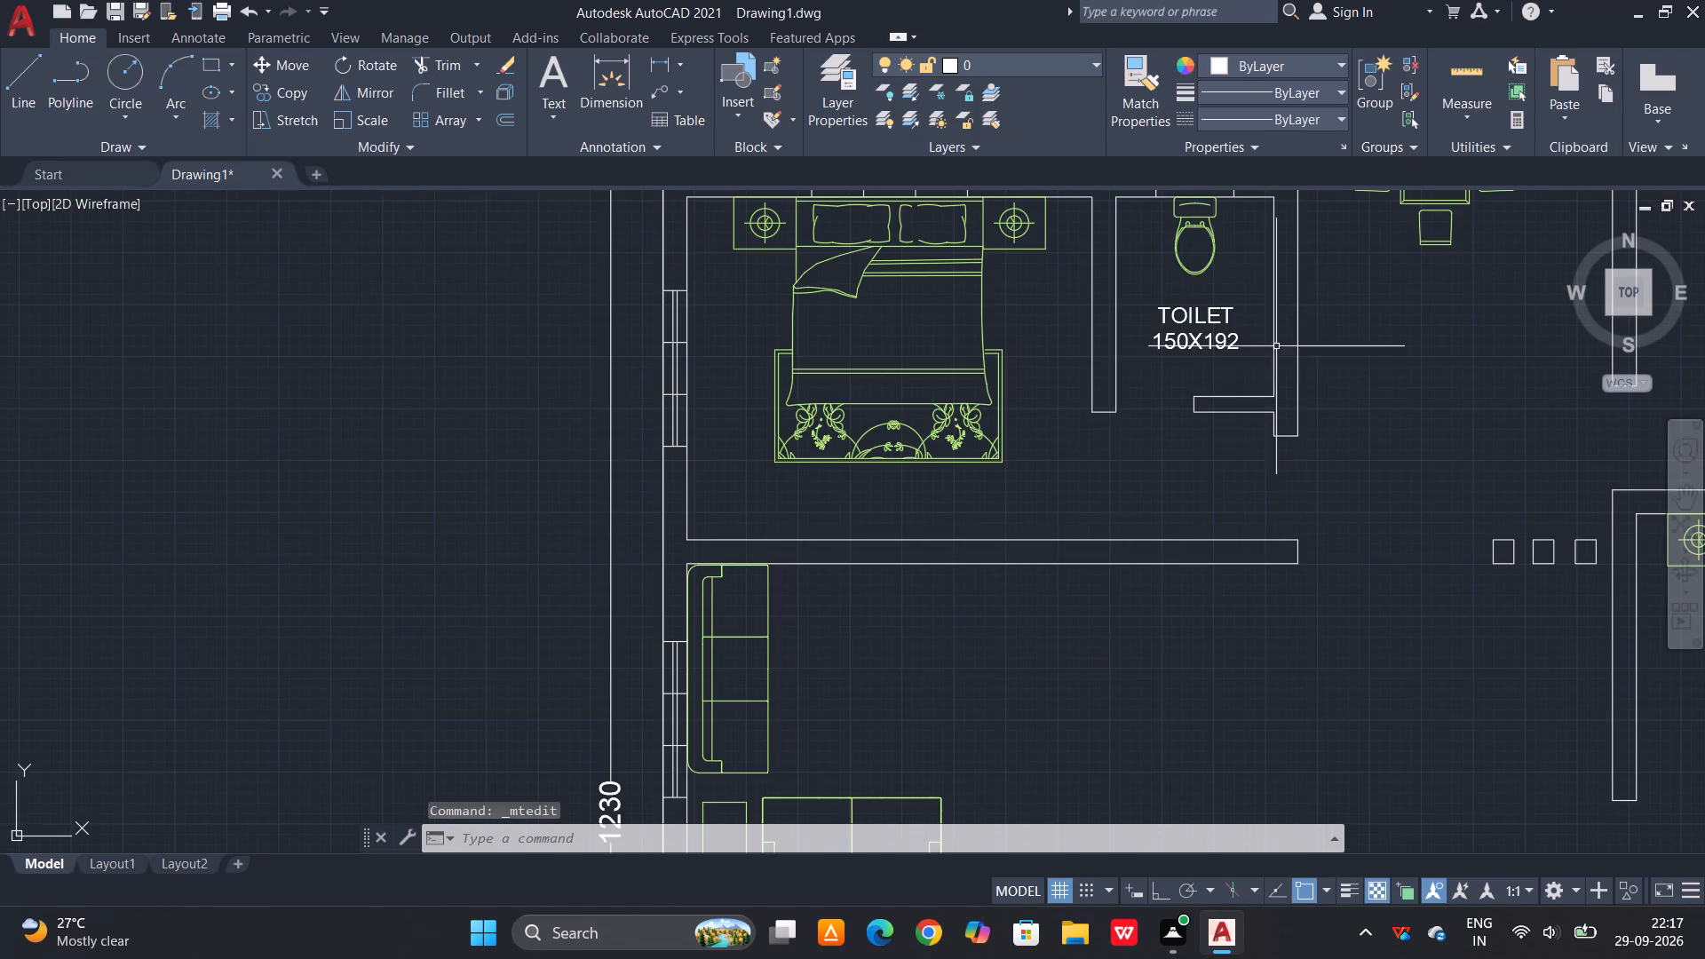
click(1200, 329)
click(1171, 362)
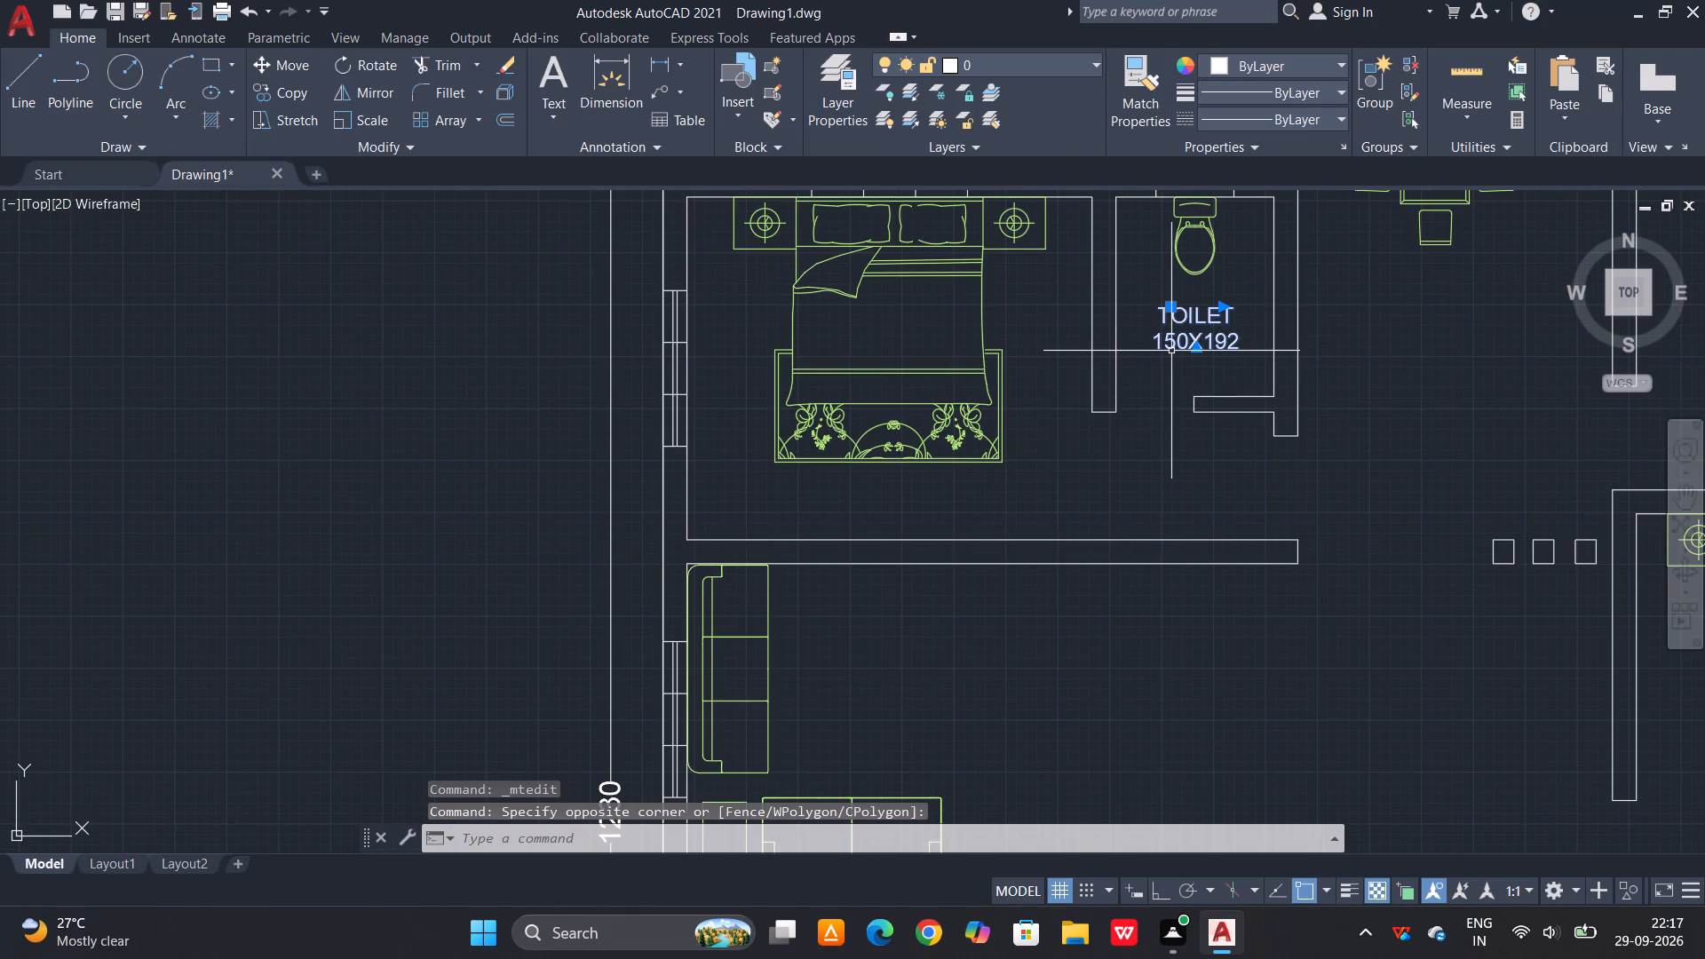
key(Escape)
Copy the W/A 360X300 label below the dining table and onto the bed in the upper-left bedroom.
scroll(1128, 403, down, 2)
middle_drag(1337, 317, 1281, 421)
scroll(1316, 333, up, 2)
click(1355, 305)
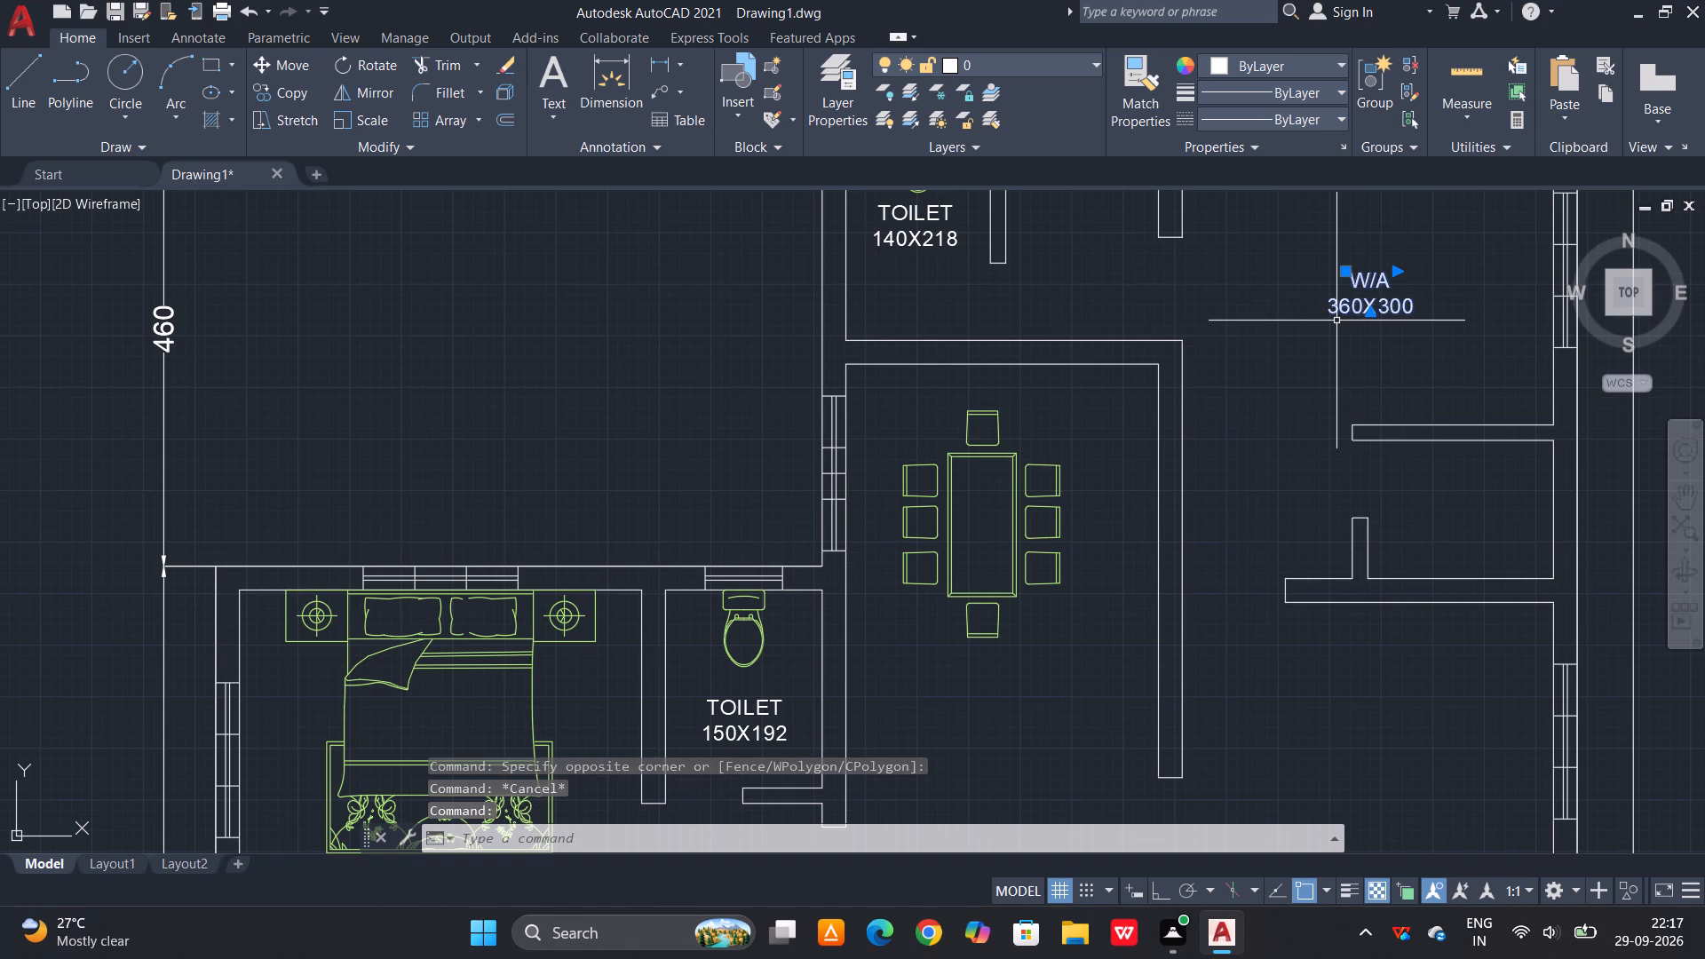
text(CO)
key(space)
click(1344, 302)
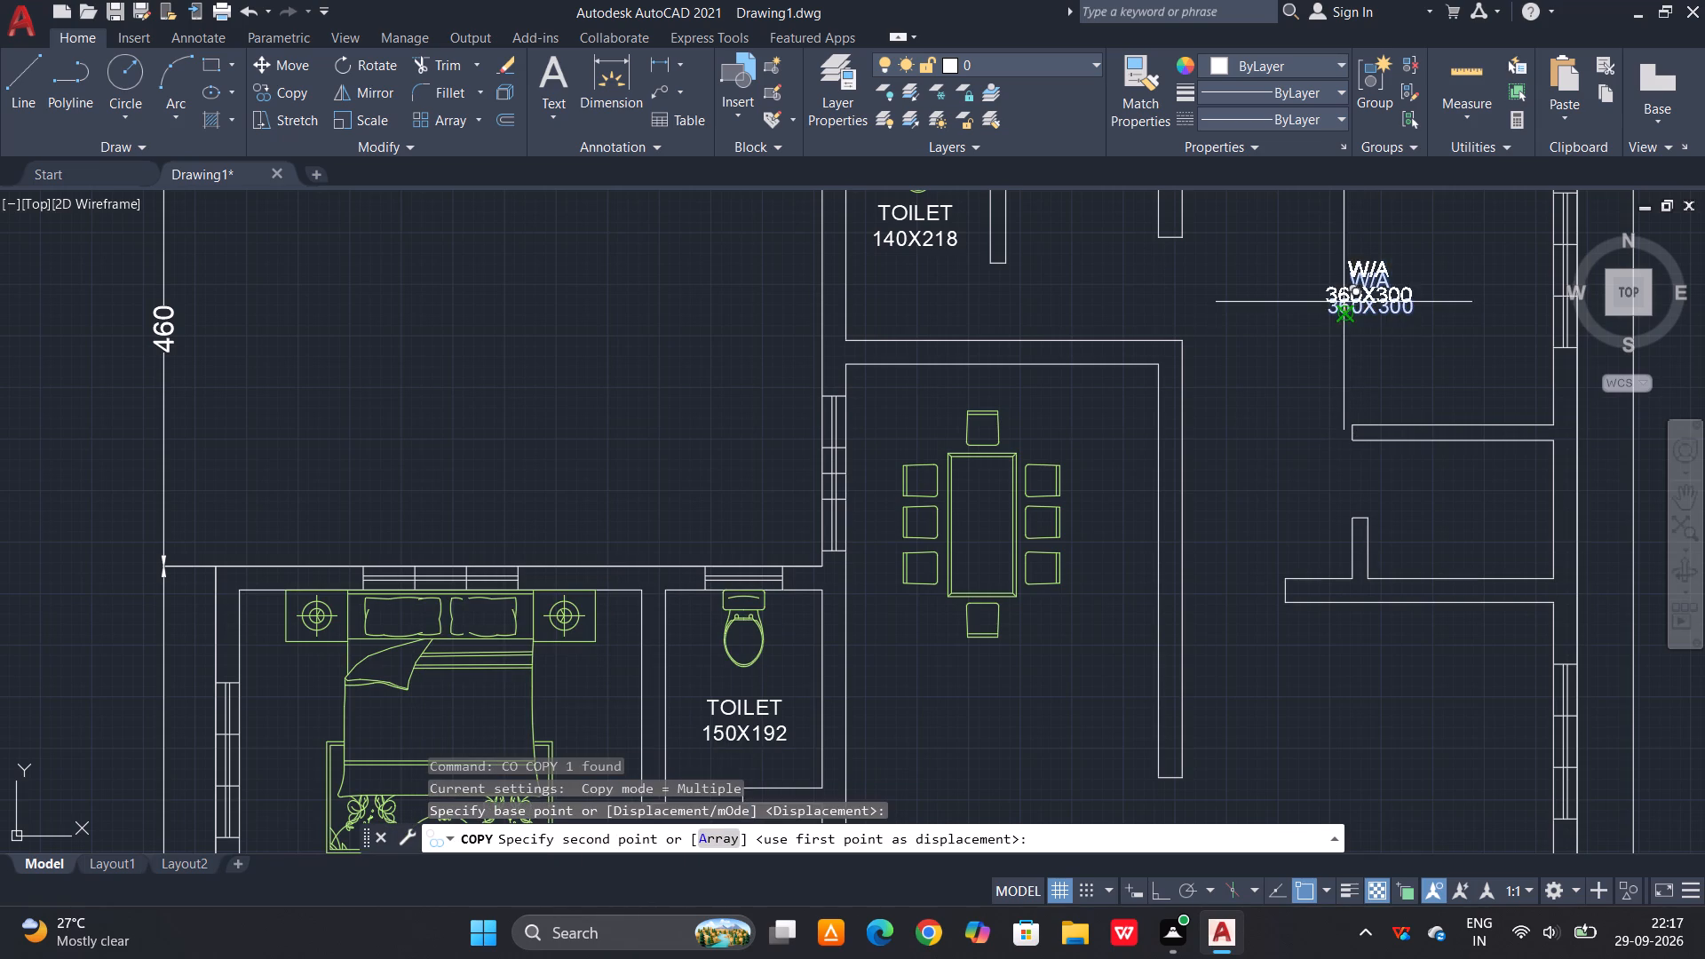
scroll(994, 554, up, 3)
scroll(925, 449, down, 3)
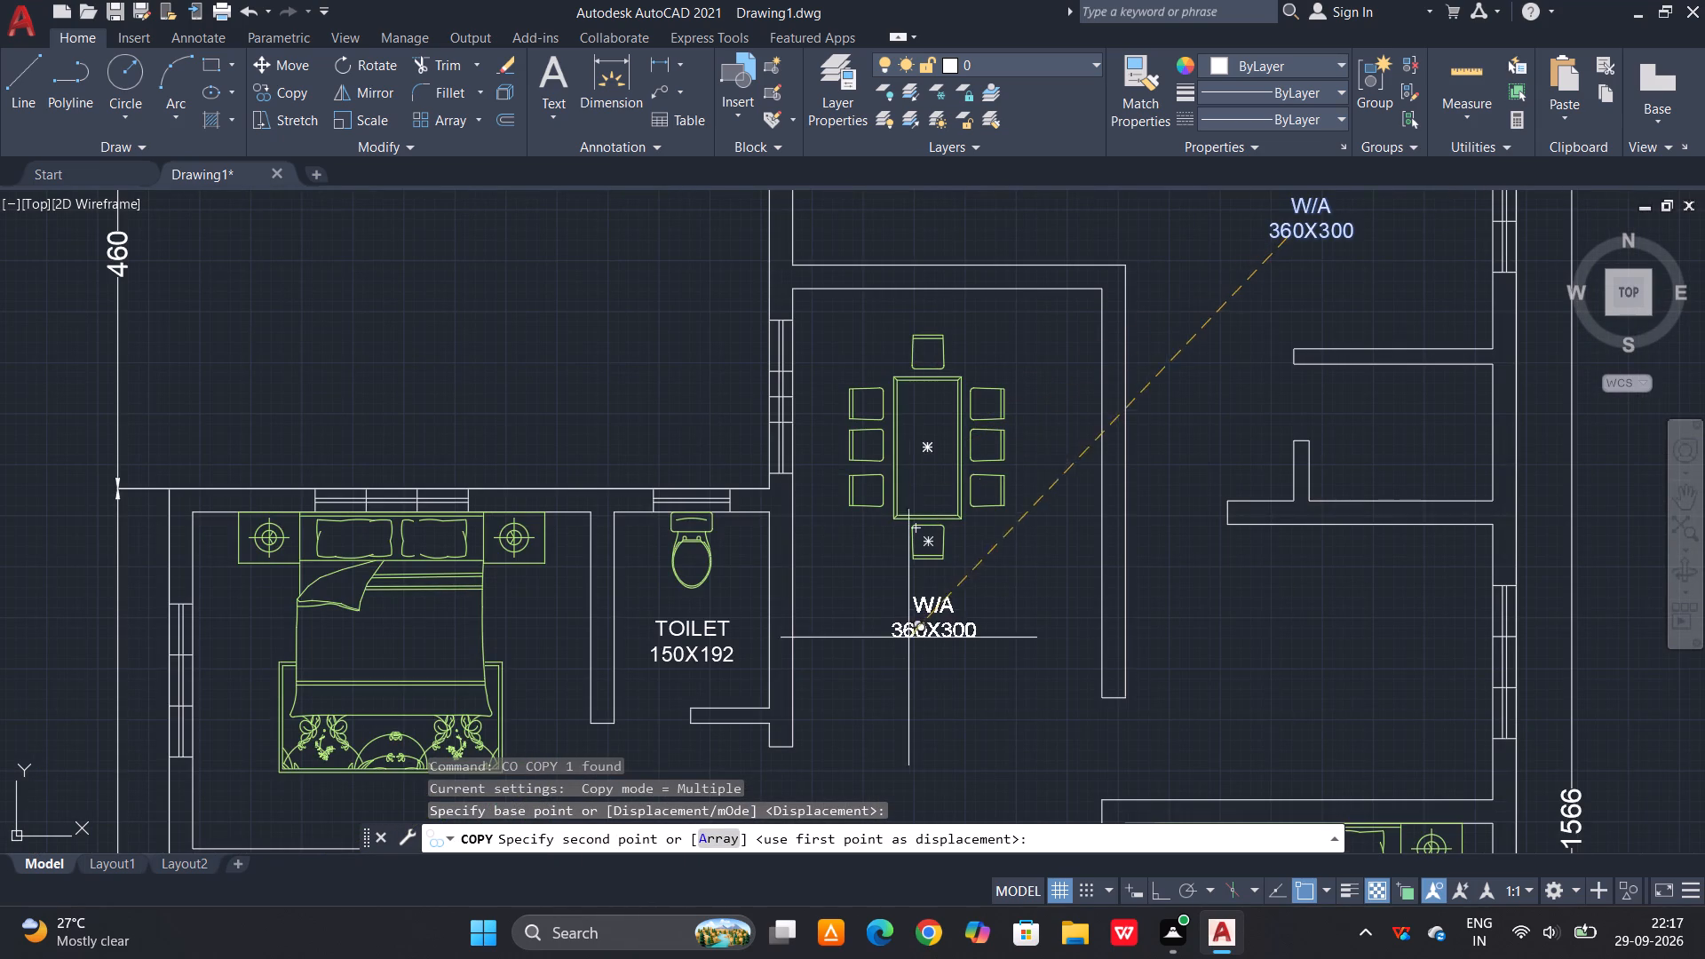
click(908, 621)
scroll(388, 679, up, 1)
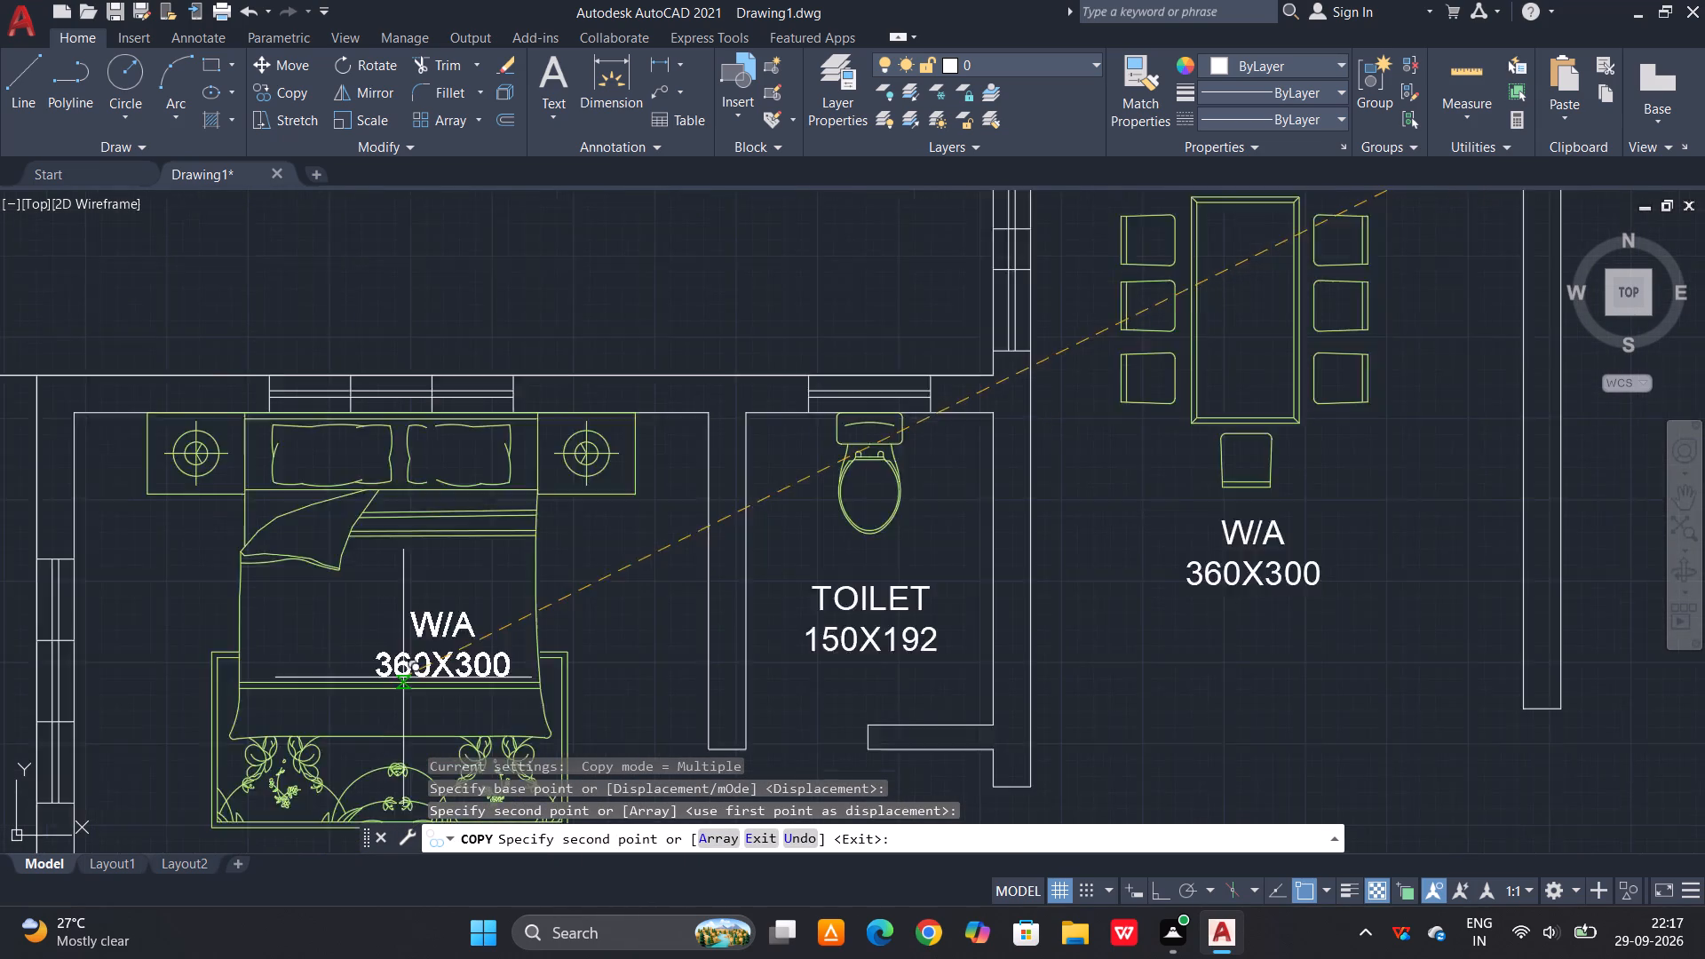
scroll(403, 677, up, 1)
click(368, 633)
Place copies of the W/A label in the room above the right-hand bedroom and in the small room directly below the W/A room.
scroll(346, 649, down, 1)
scroll(927, 606, down, 3)
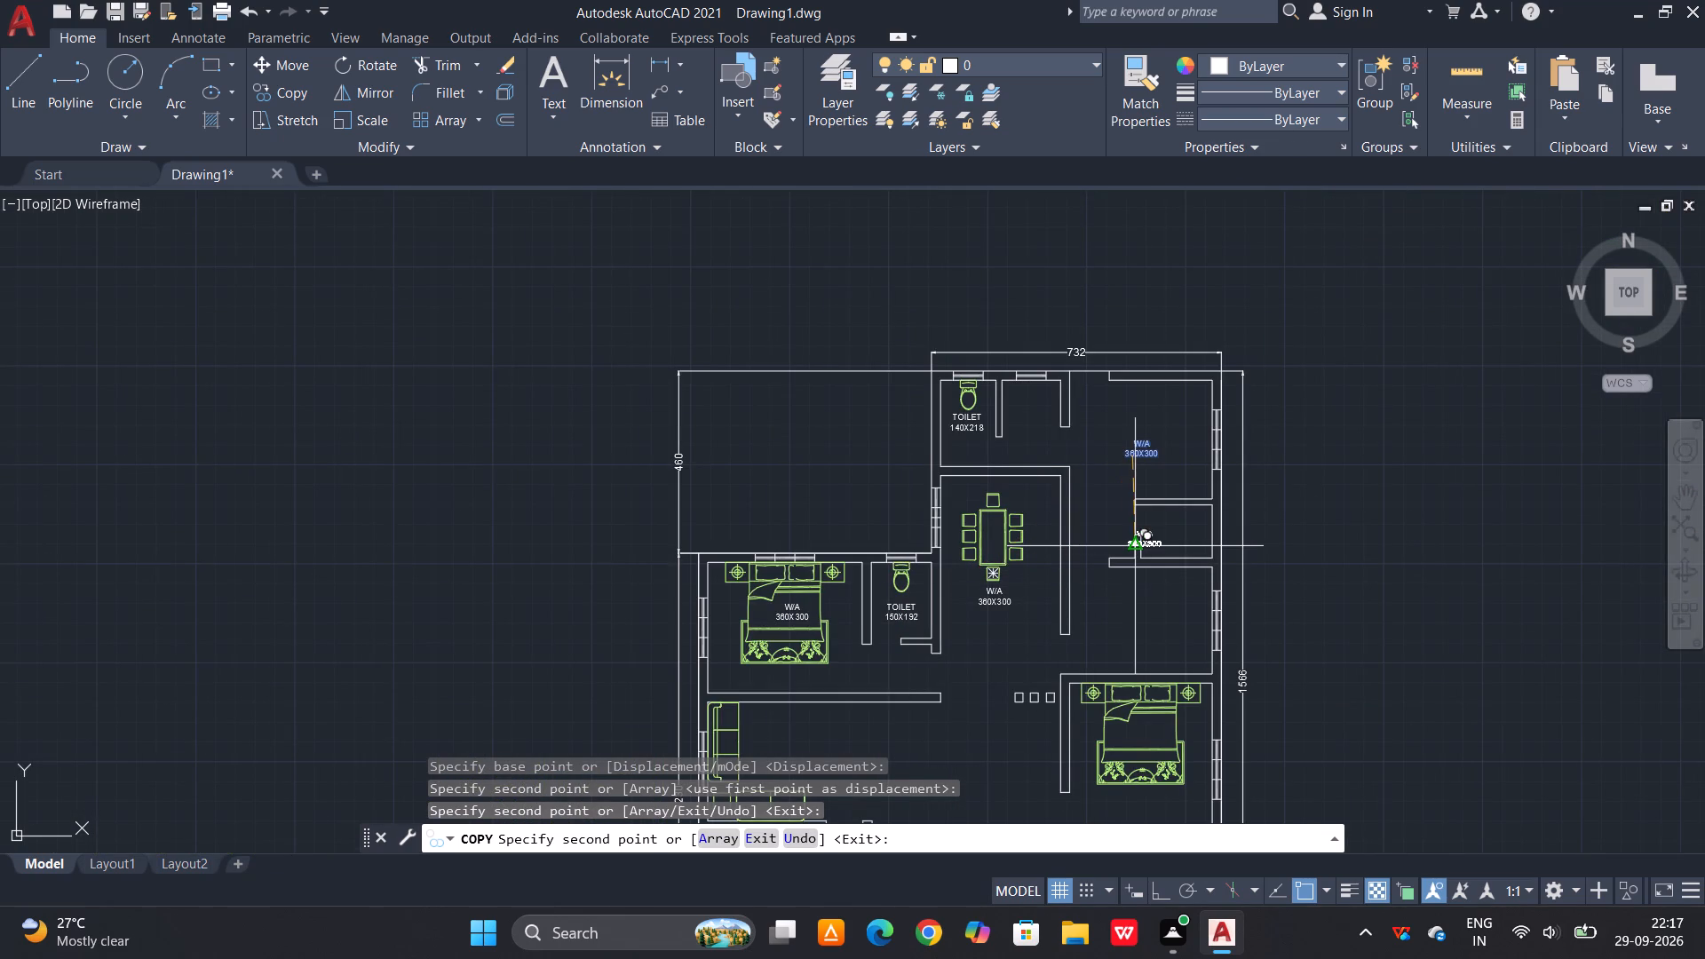
scroll(1114, 679, up, 2)
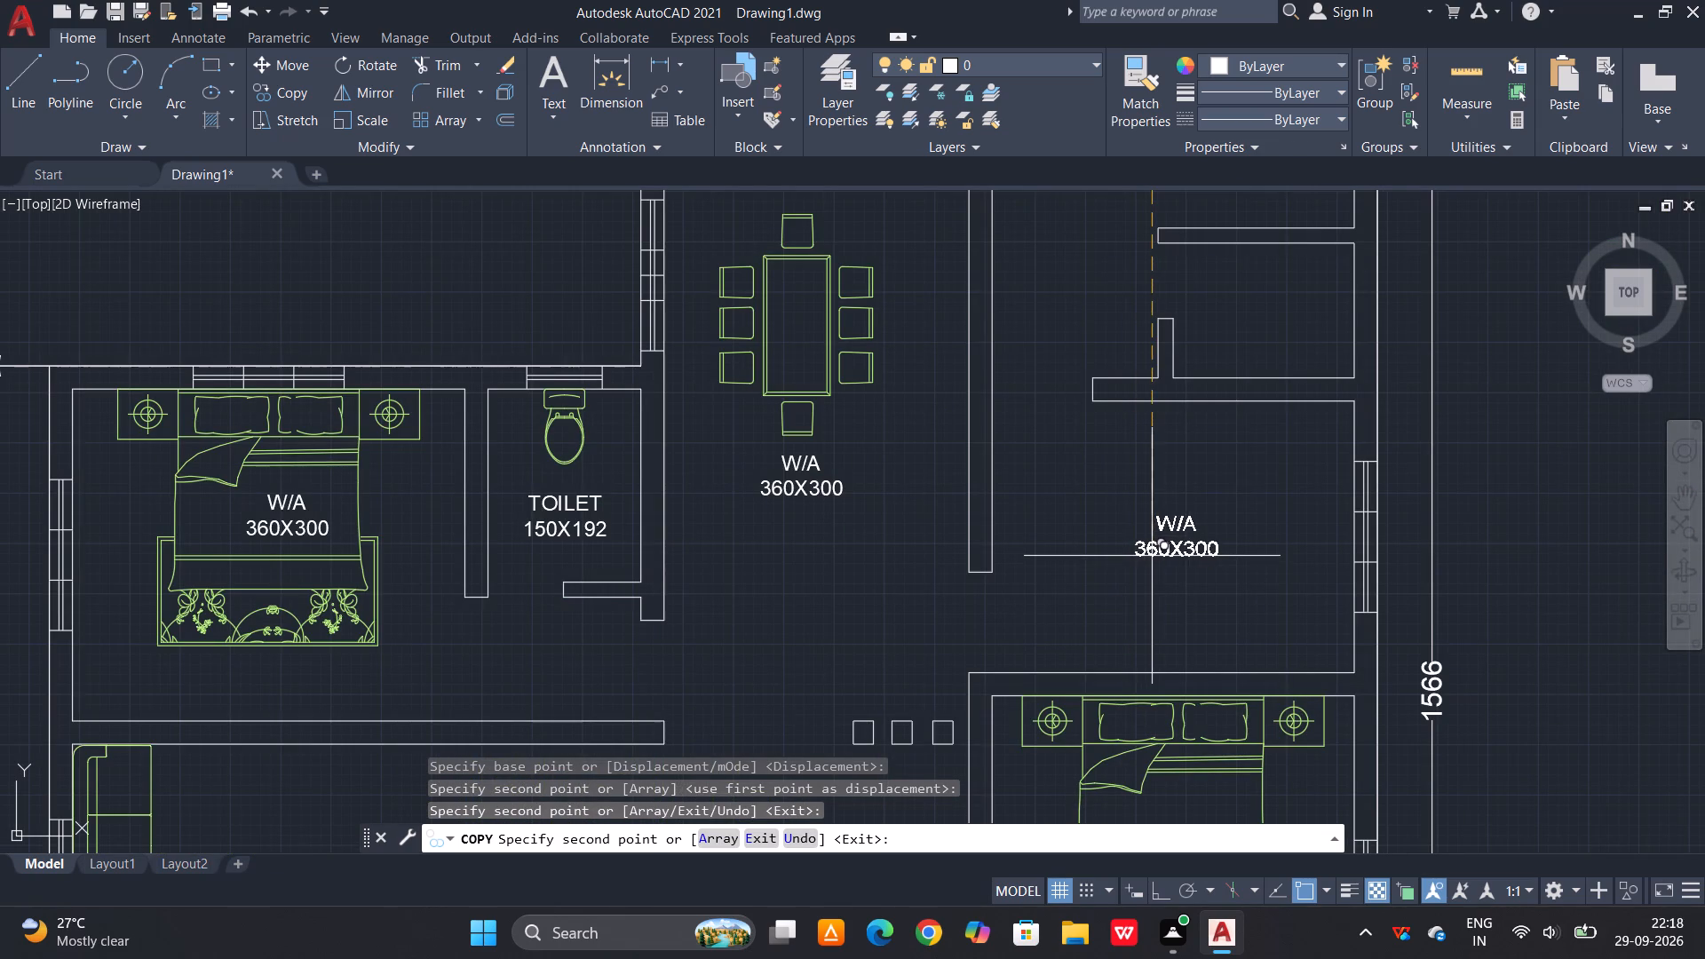
click(1153, 556)
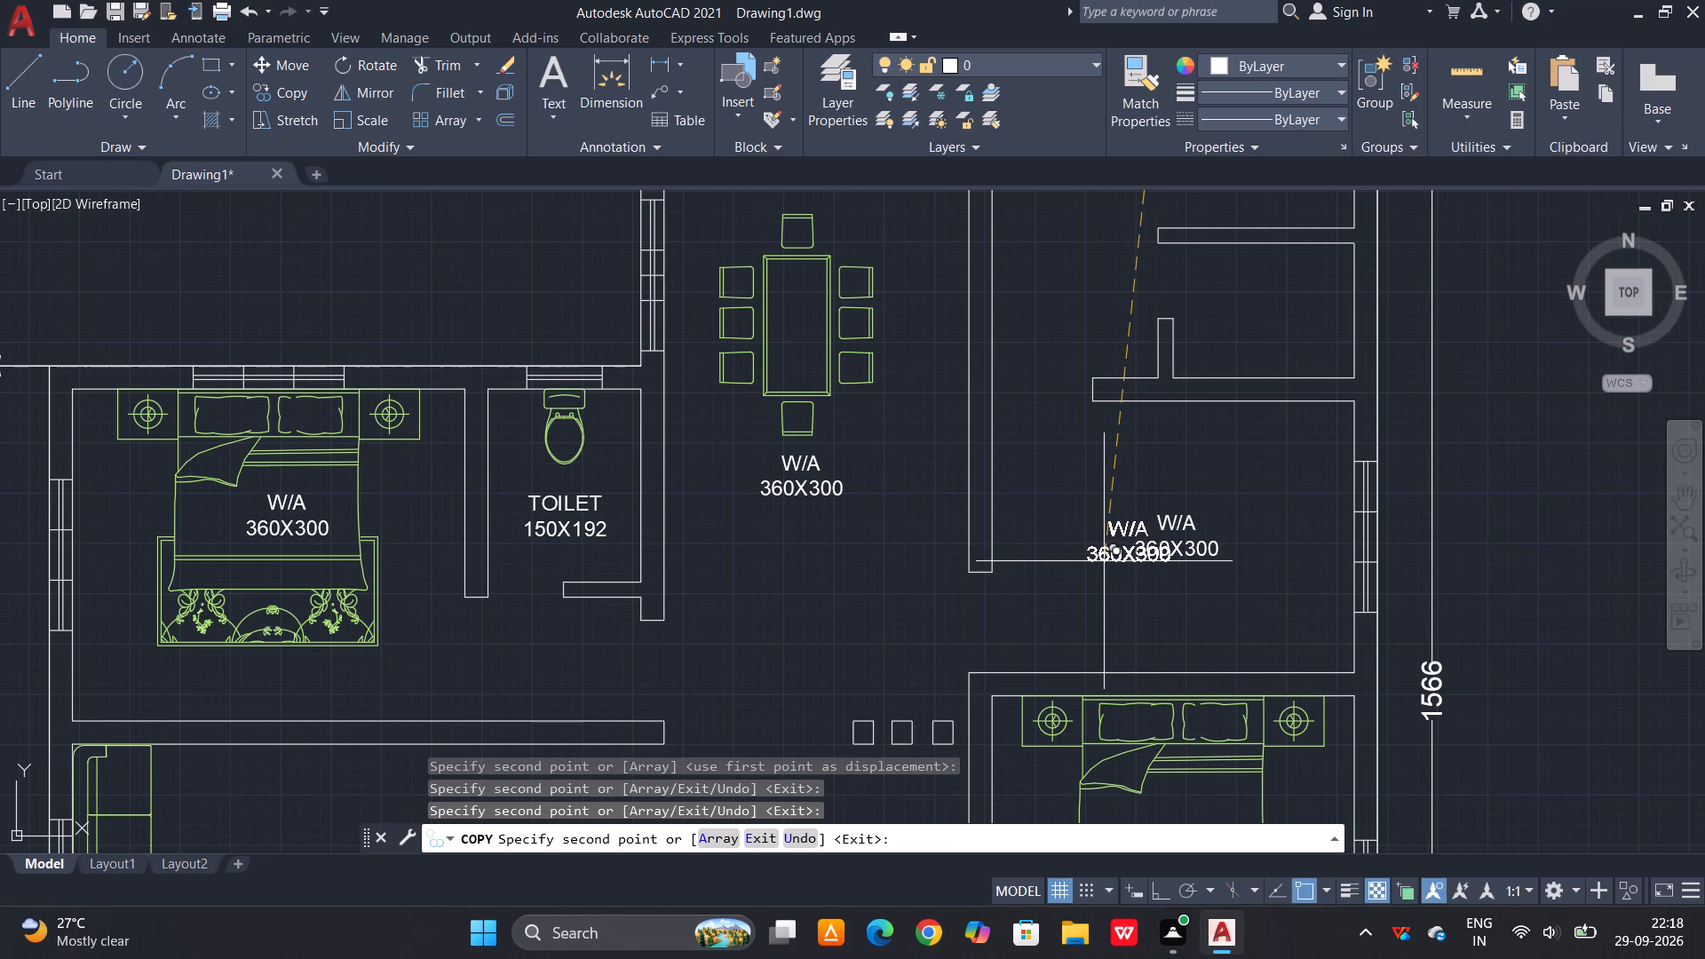
click(1237, 329)
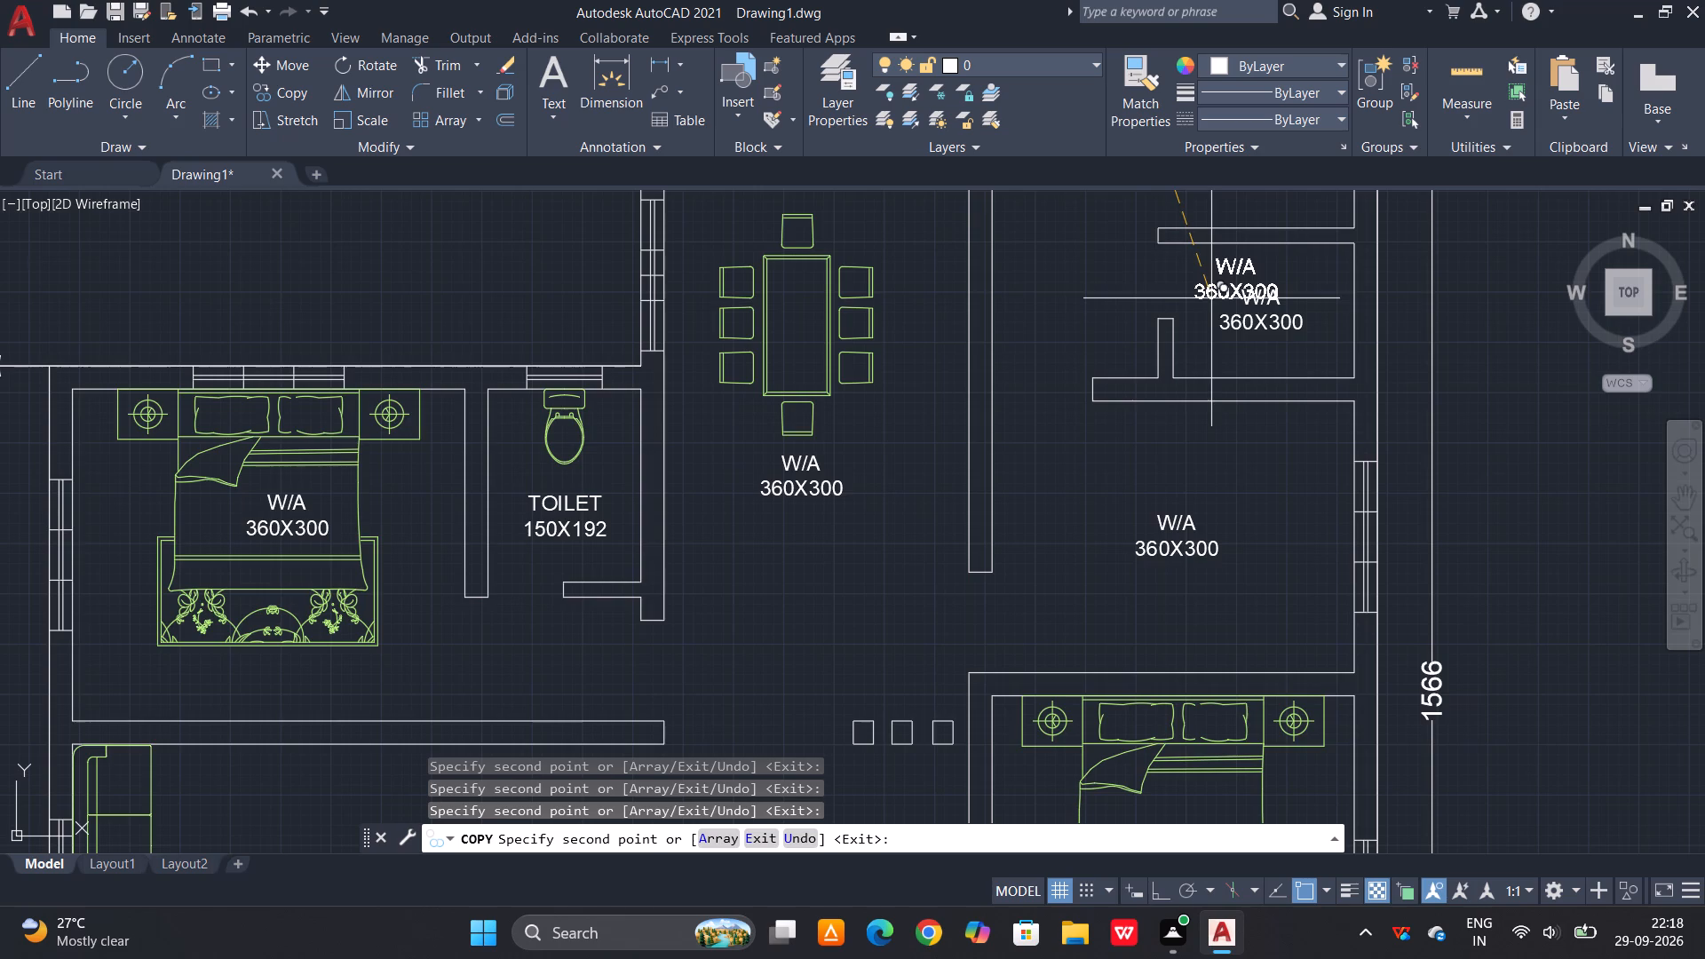
Place copies of the W/A label in the open hall between the lower-left toilet and the staircase, and in the sofa area.
scroll(1074, 427, down, 2)
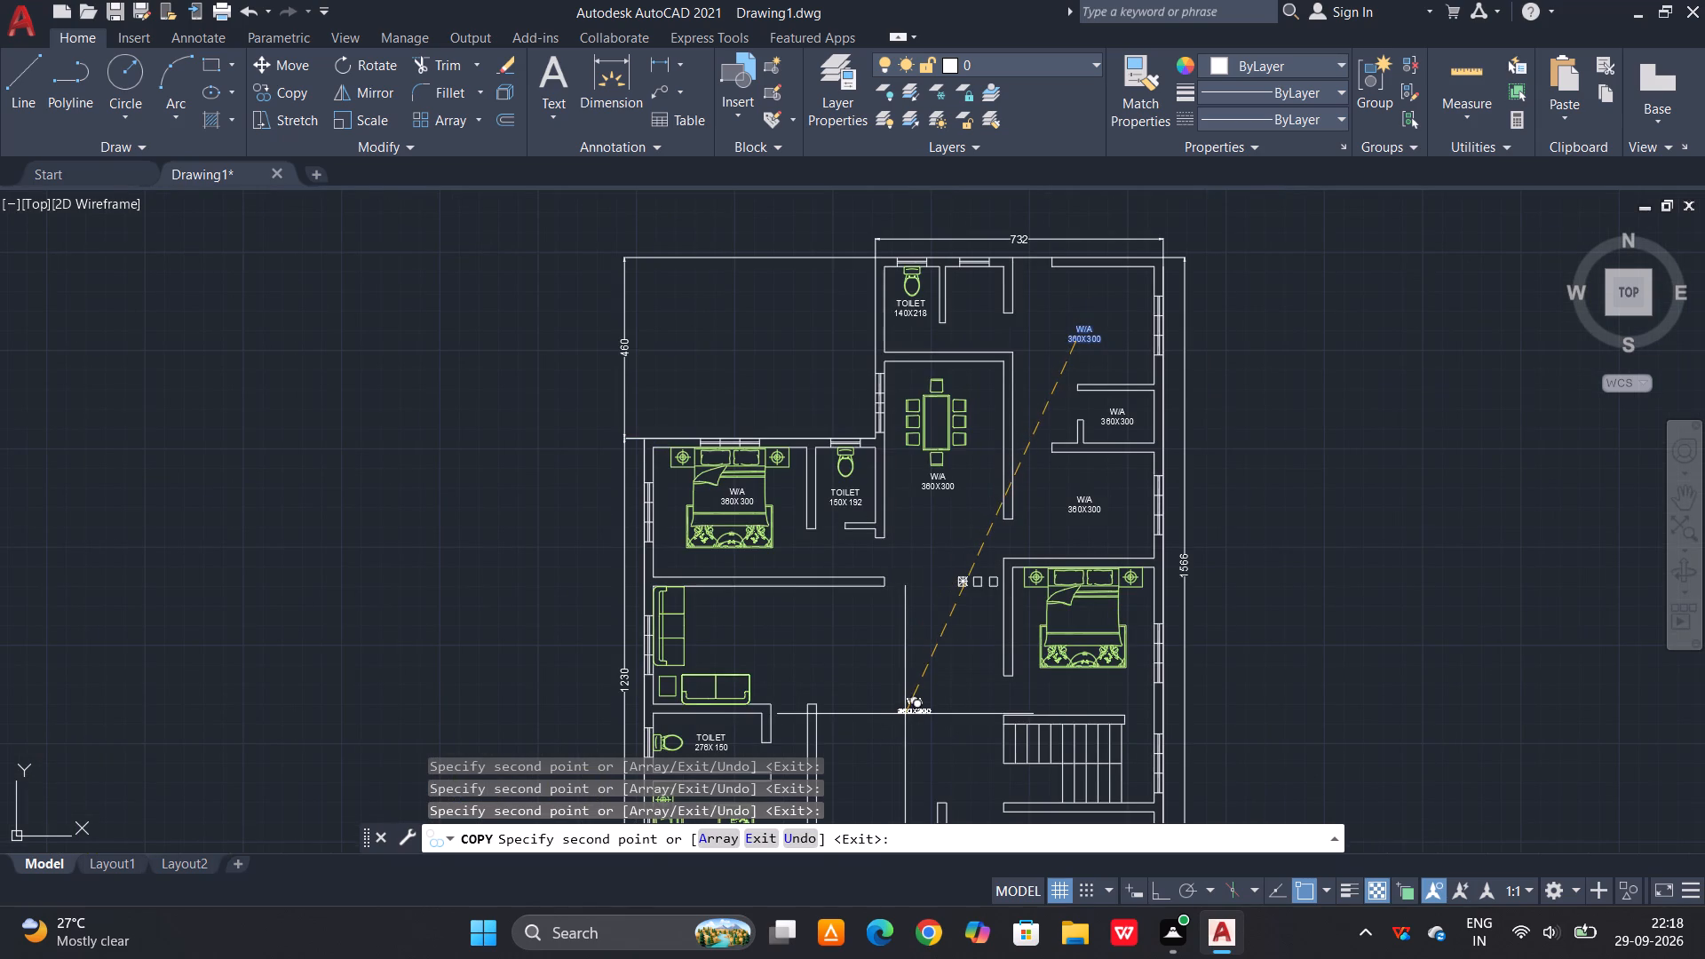
middle_drag(905, 714, 912, 578)
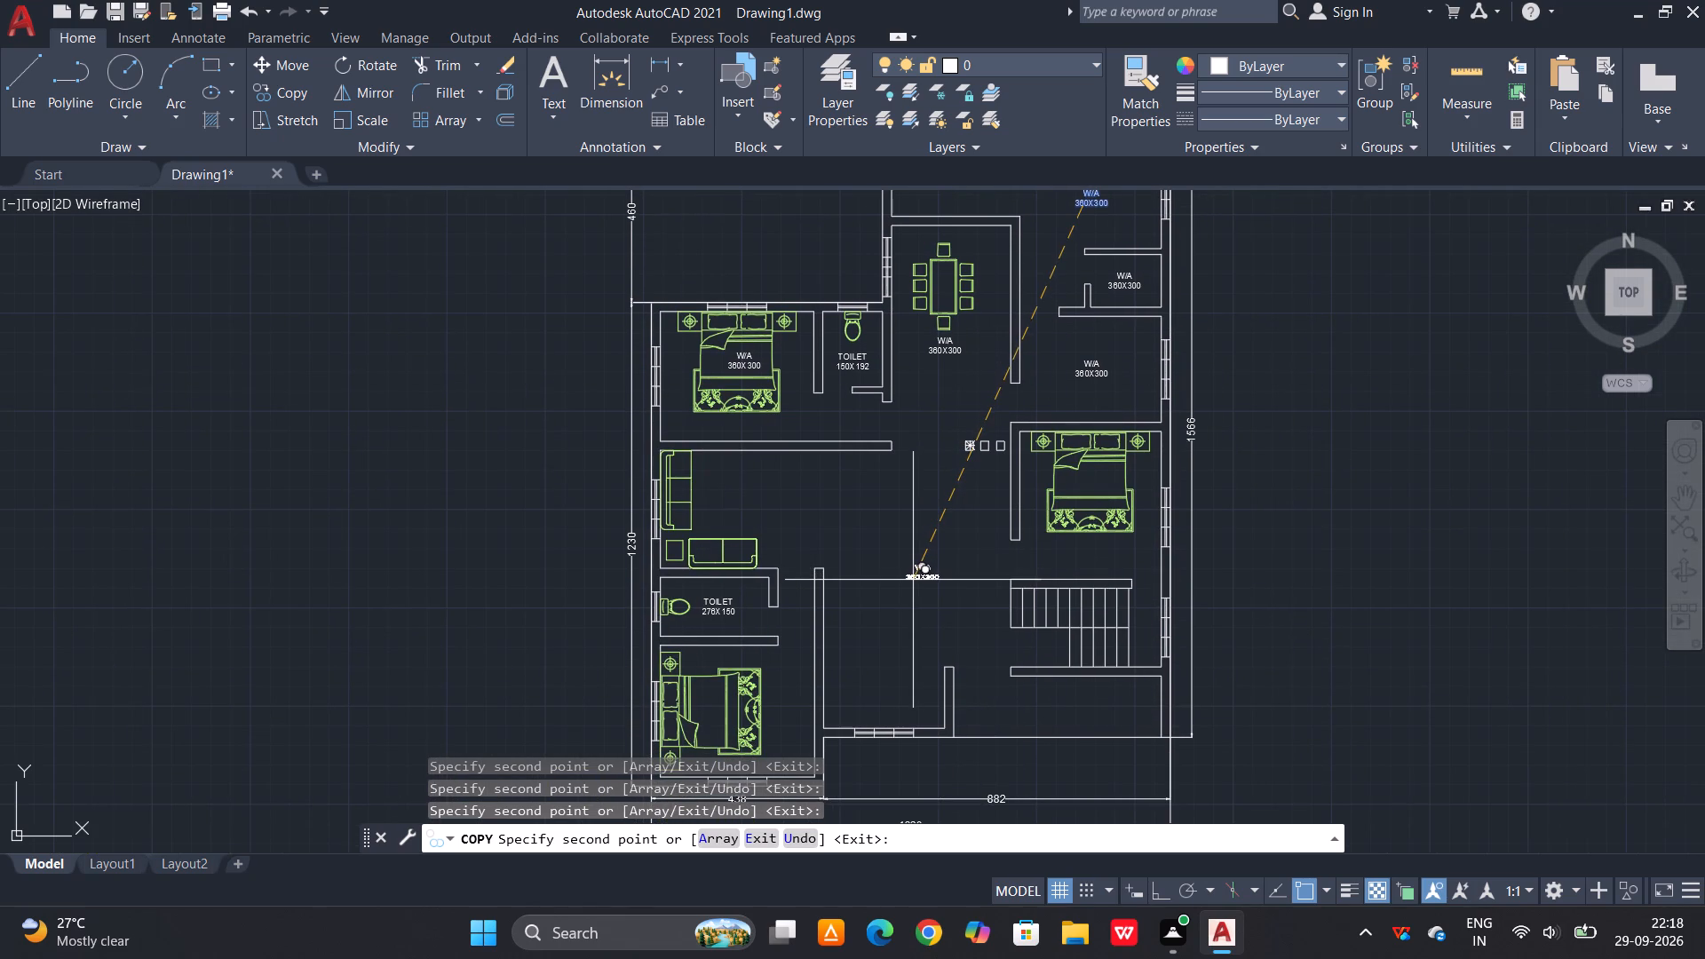
scroll(886, 608, up, 2)
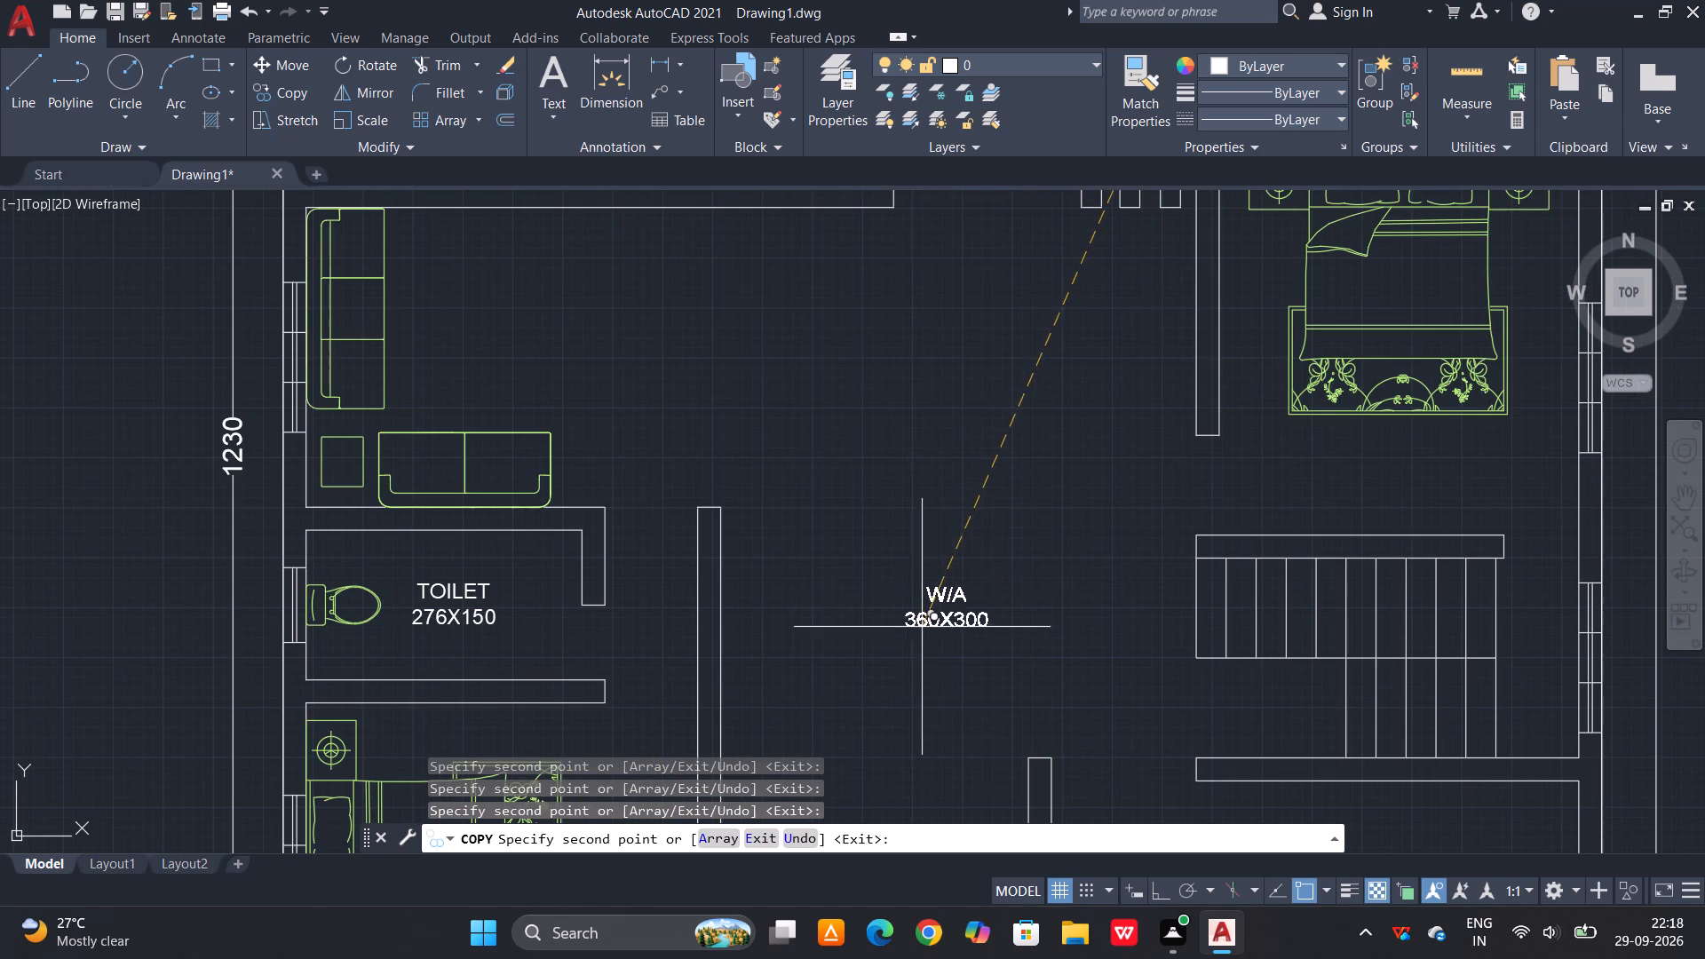
click(964, 569)
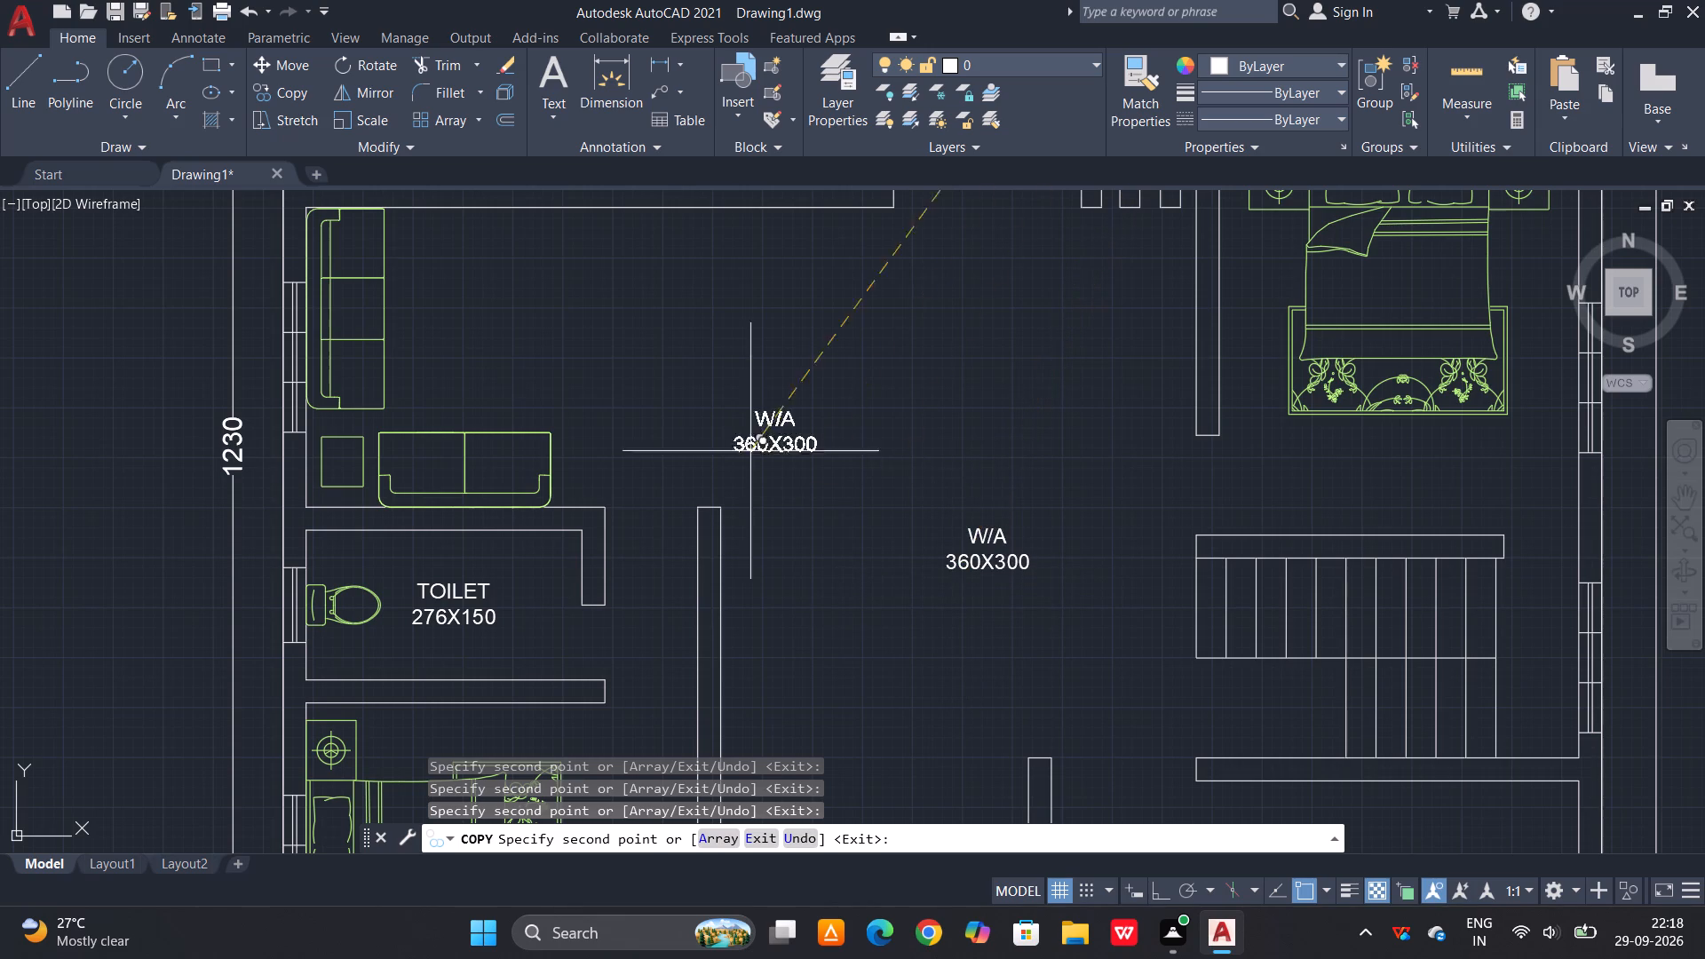
click(461, 345)
Place copies of the W/A label in the space below the staircase and just left of the stairs, and end the Copy command.
scroll(507, 292, down, 2)
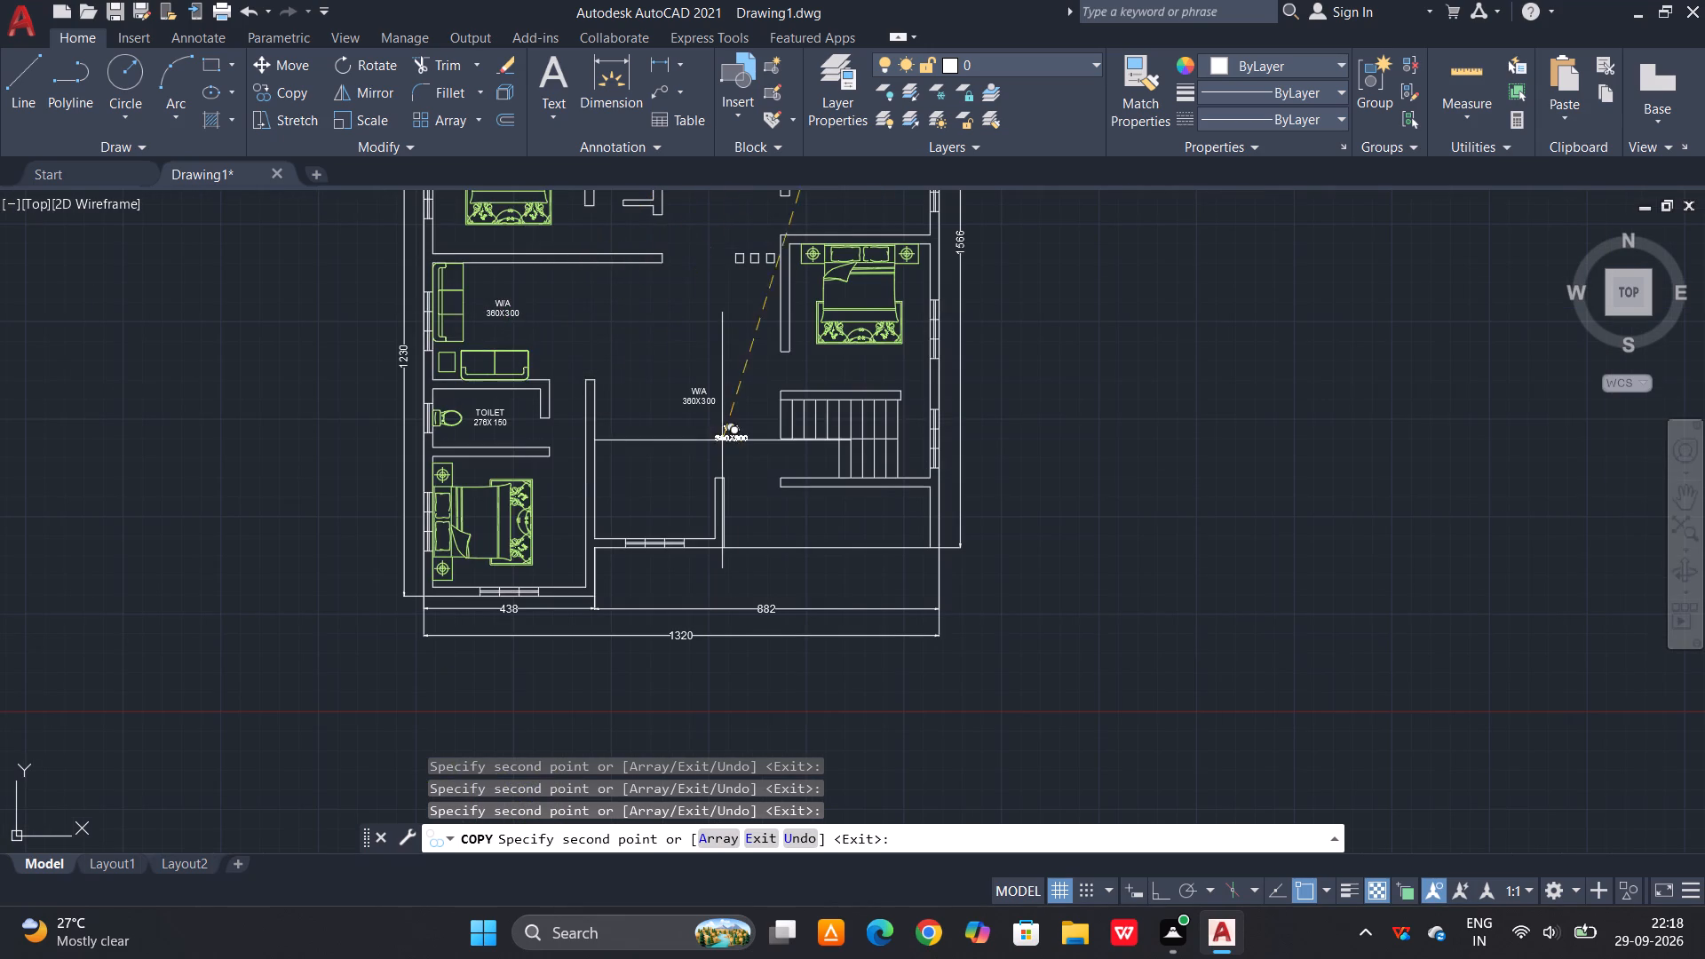
scroll(878, 575, up, 1)
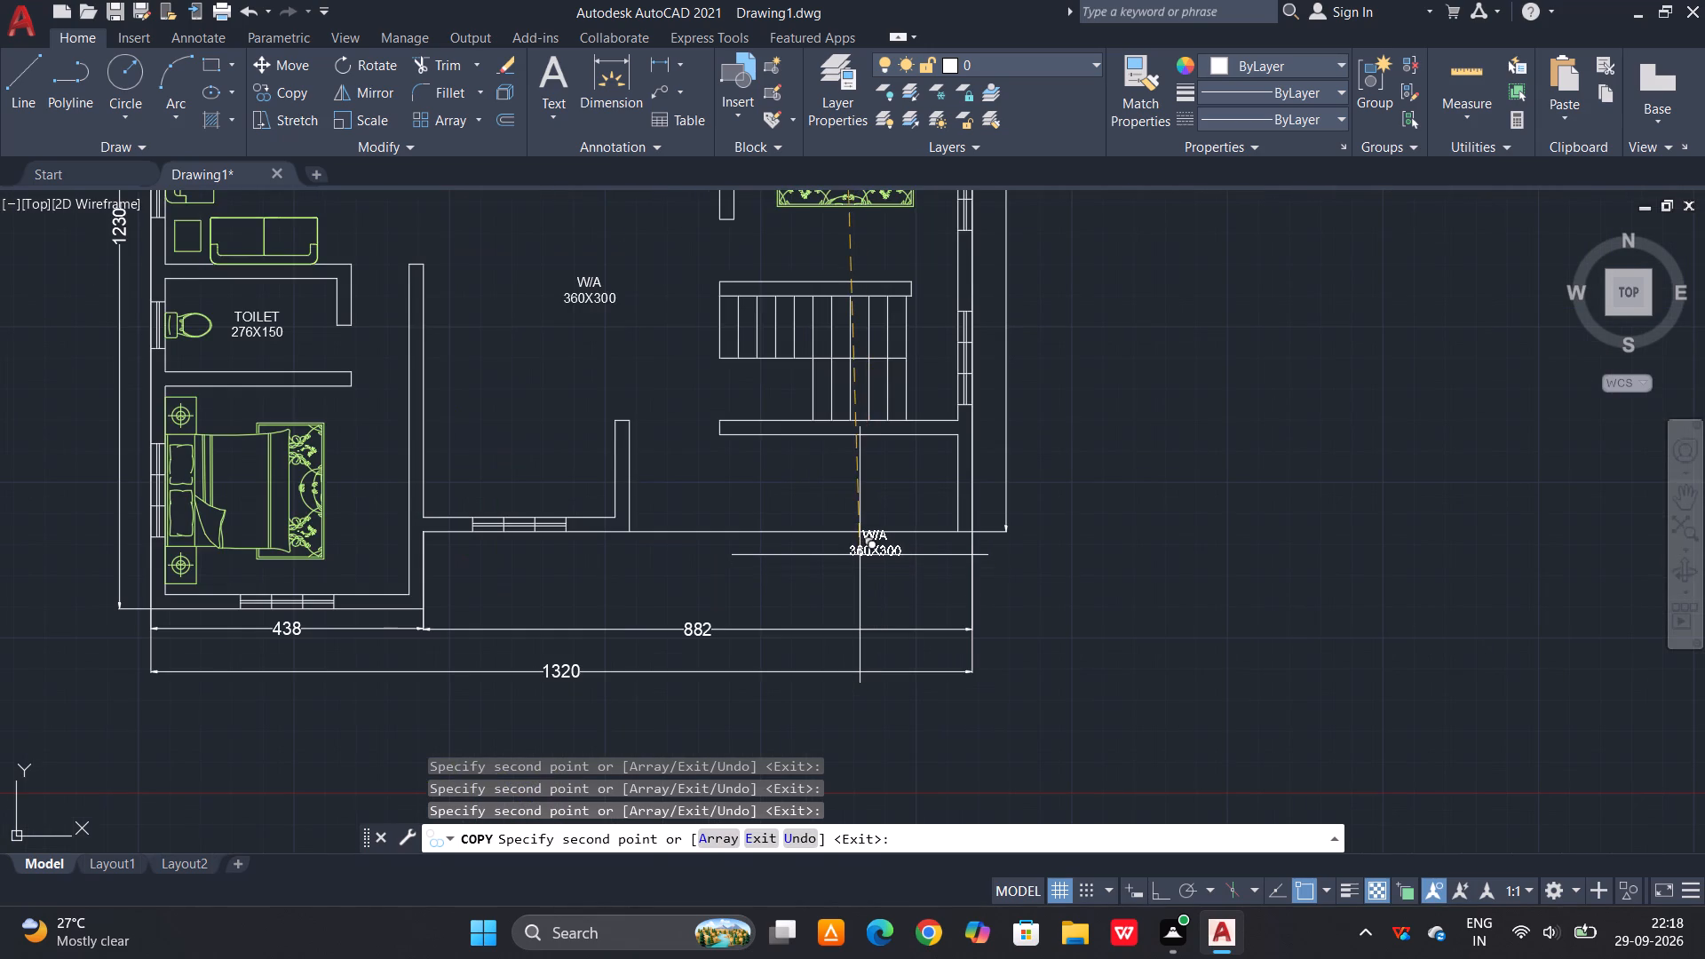
click(778, 489)
scroll(662, 354, up, 1)
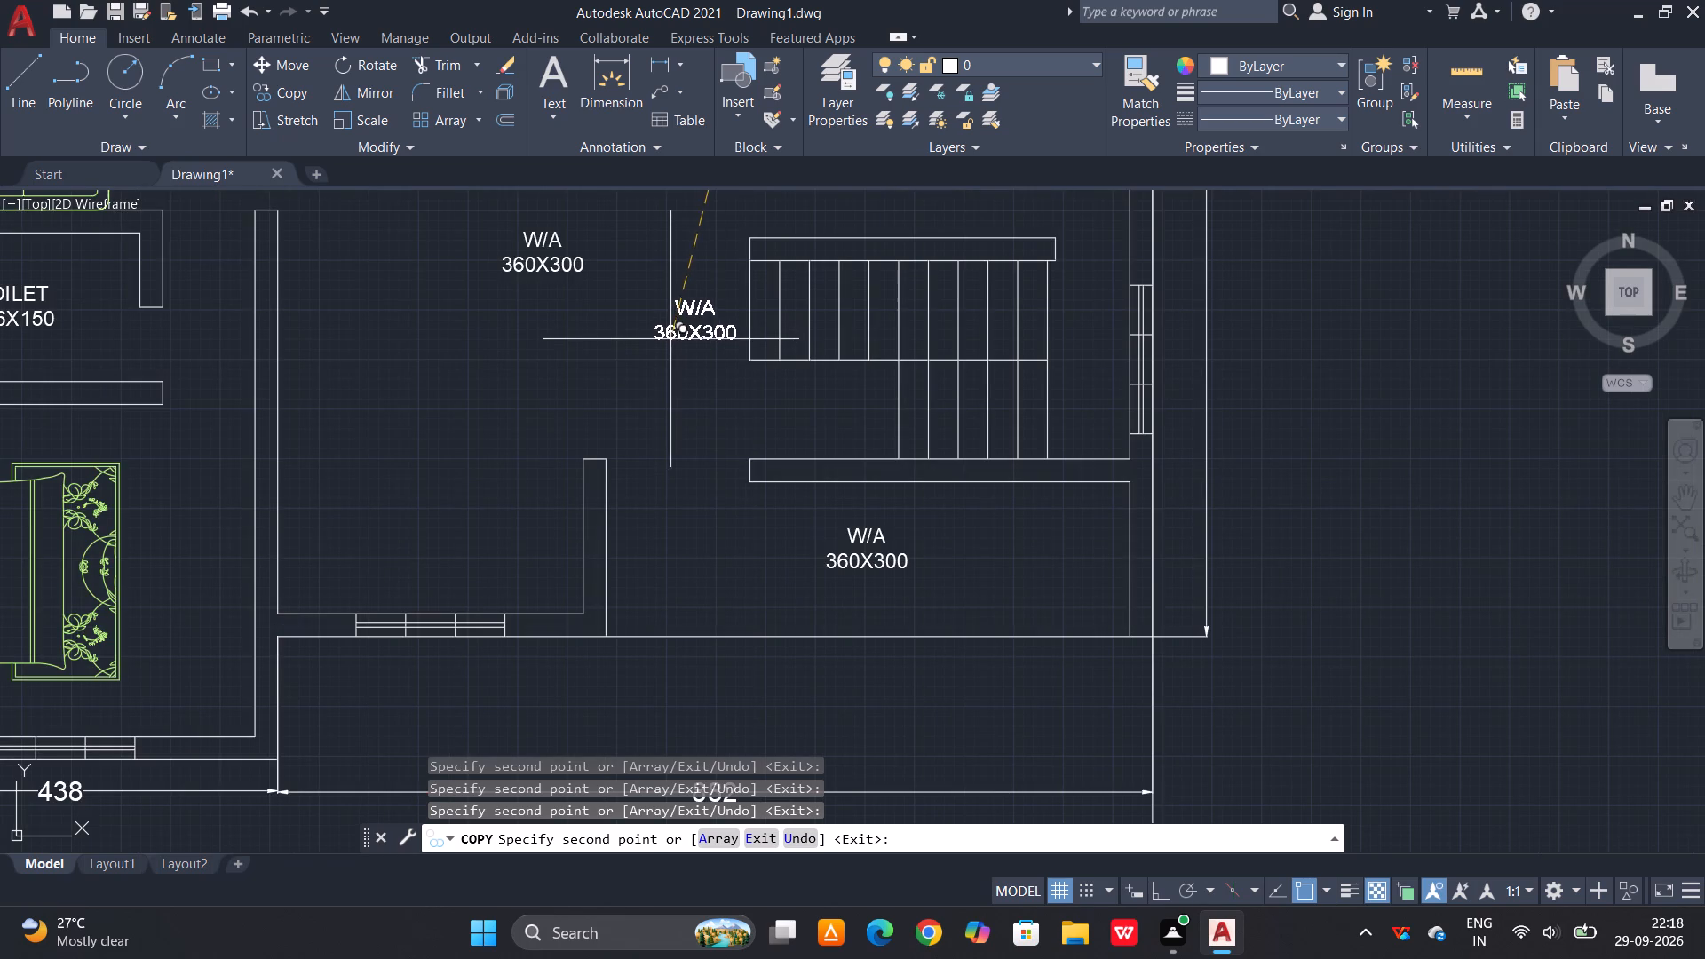
click(670, 339)
key(Escape)
Rename the W/A label in the small room directly below the upper-right W/A room as STORE.
scroll(786, 652, down, 2)
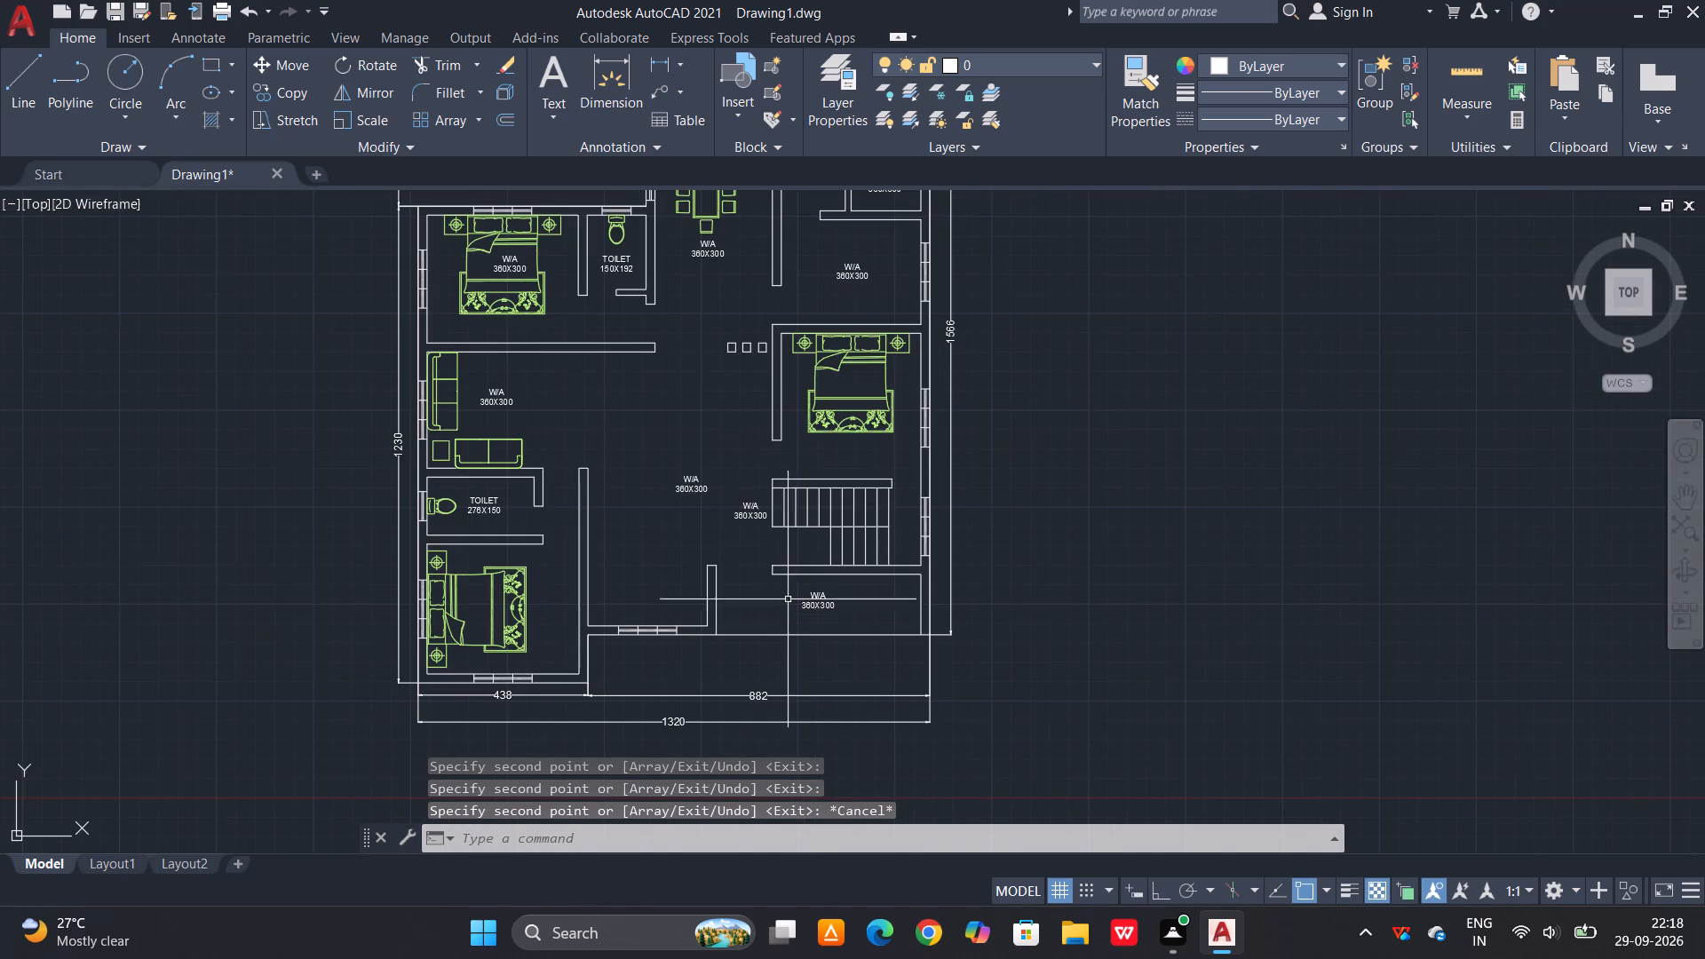
middle_drag(822, 380, 818, 718)
scroll(855, 446, up, 1)
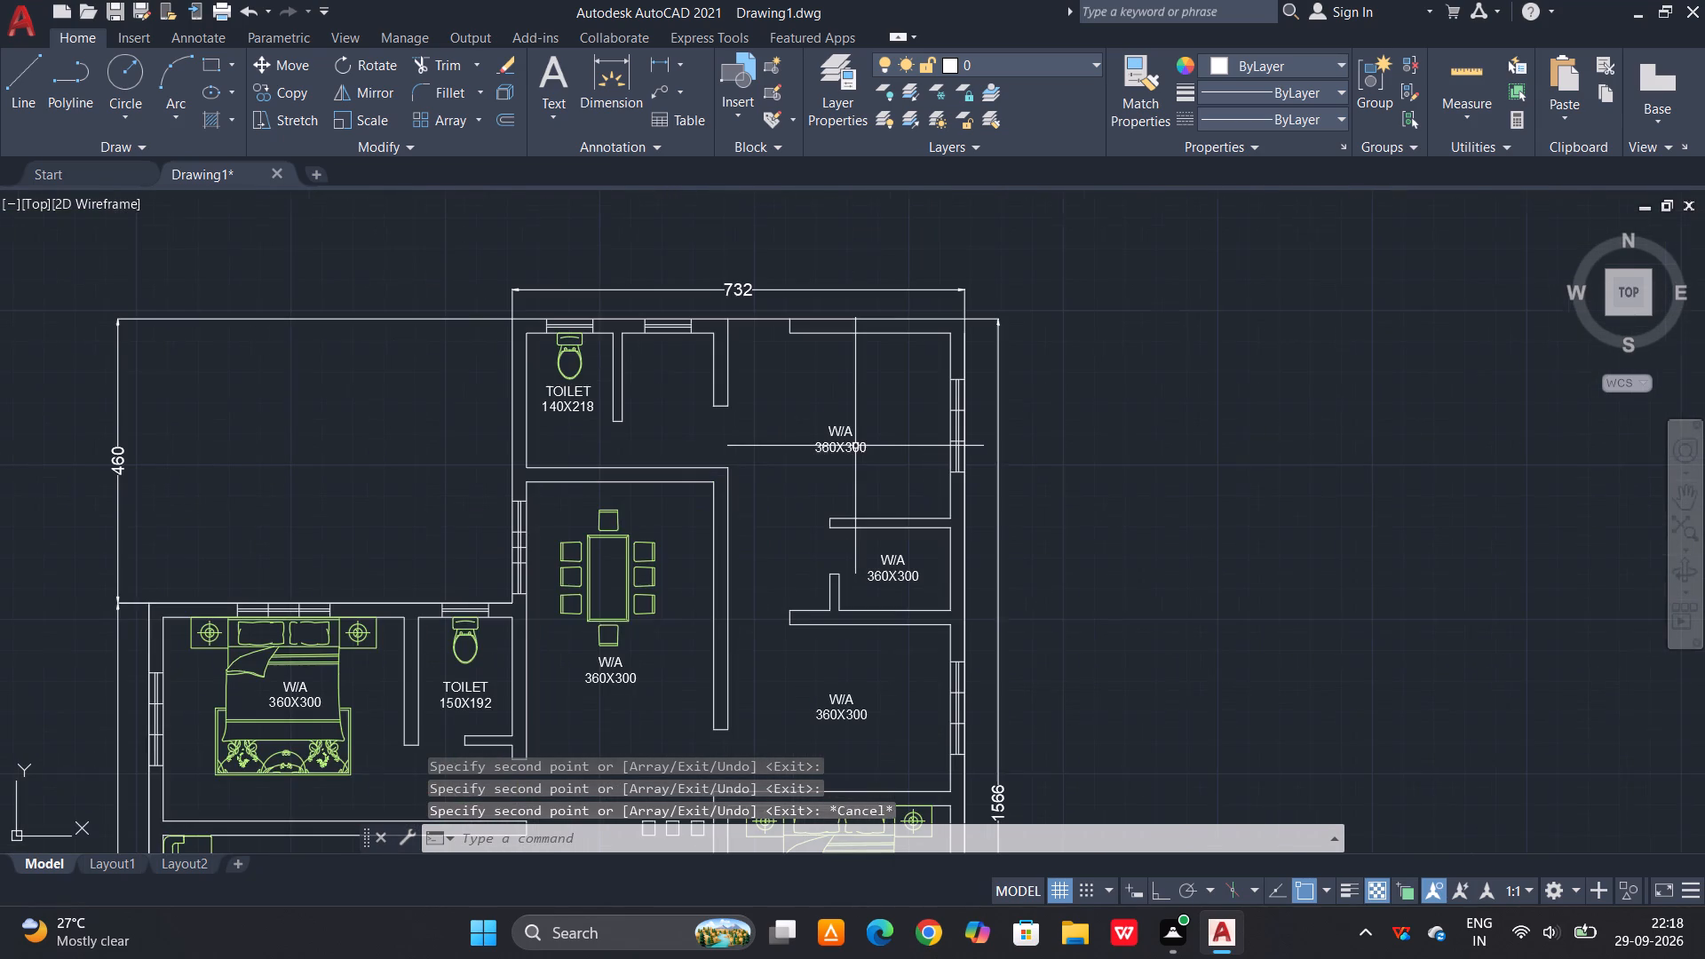
middle_drag(897, 614, 885, 549)
scroll(900, 500, up, 3)
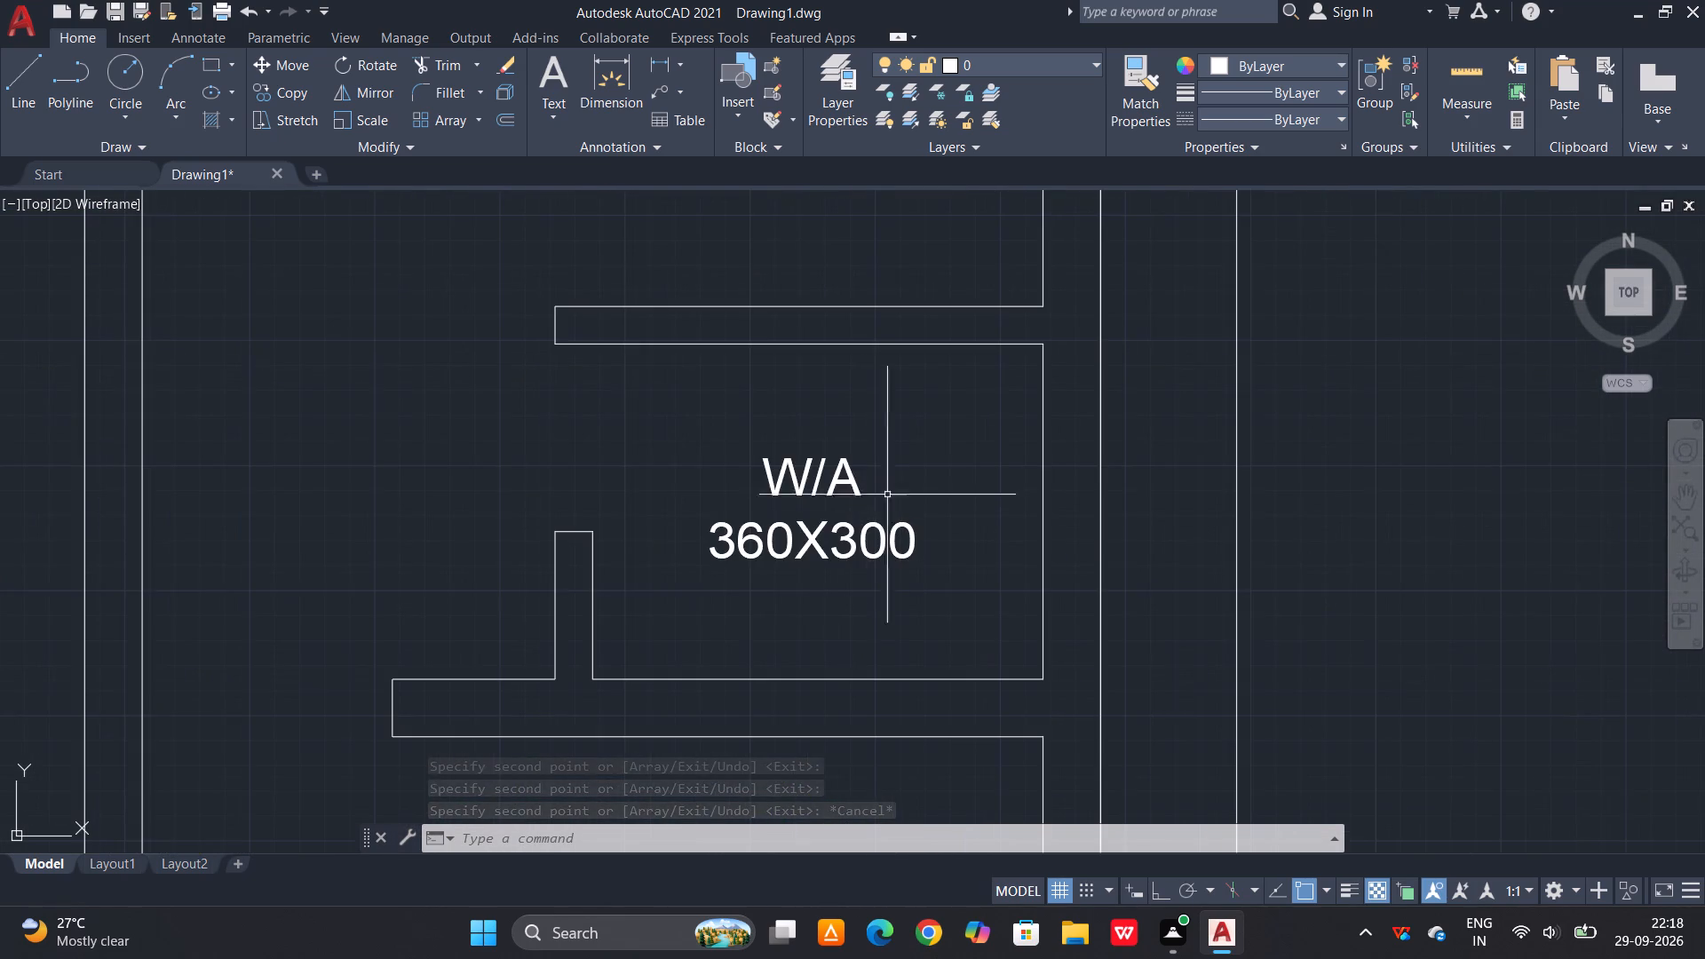
double_click(860, 480)
click(852, 487)
triple_click(853, 487)
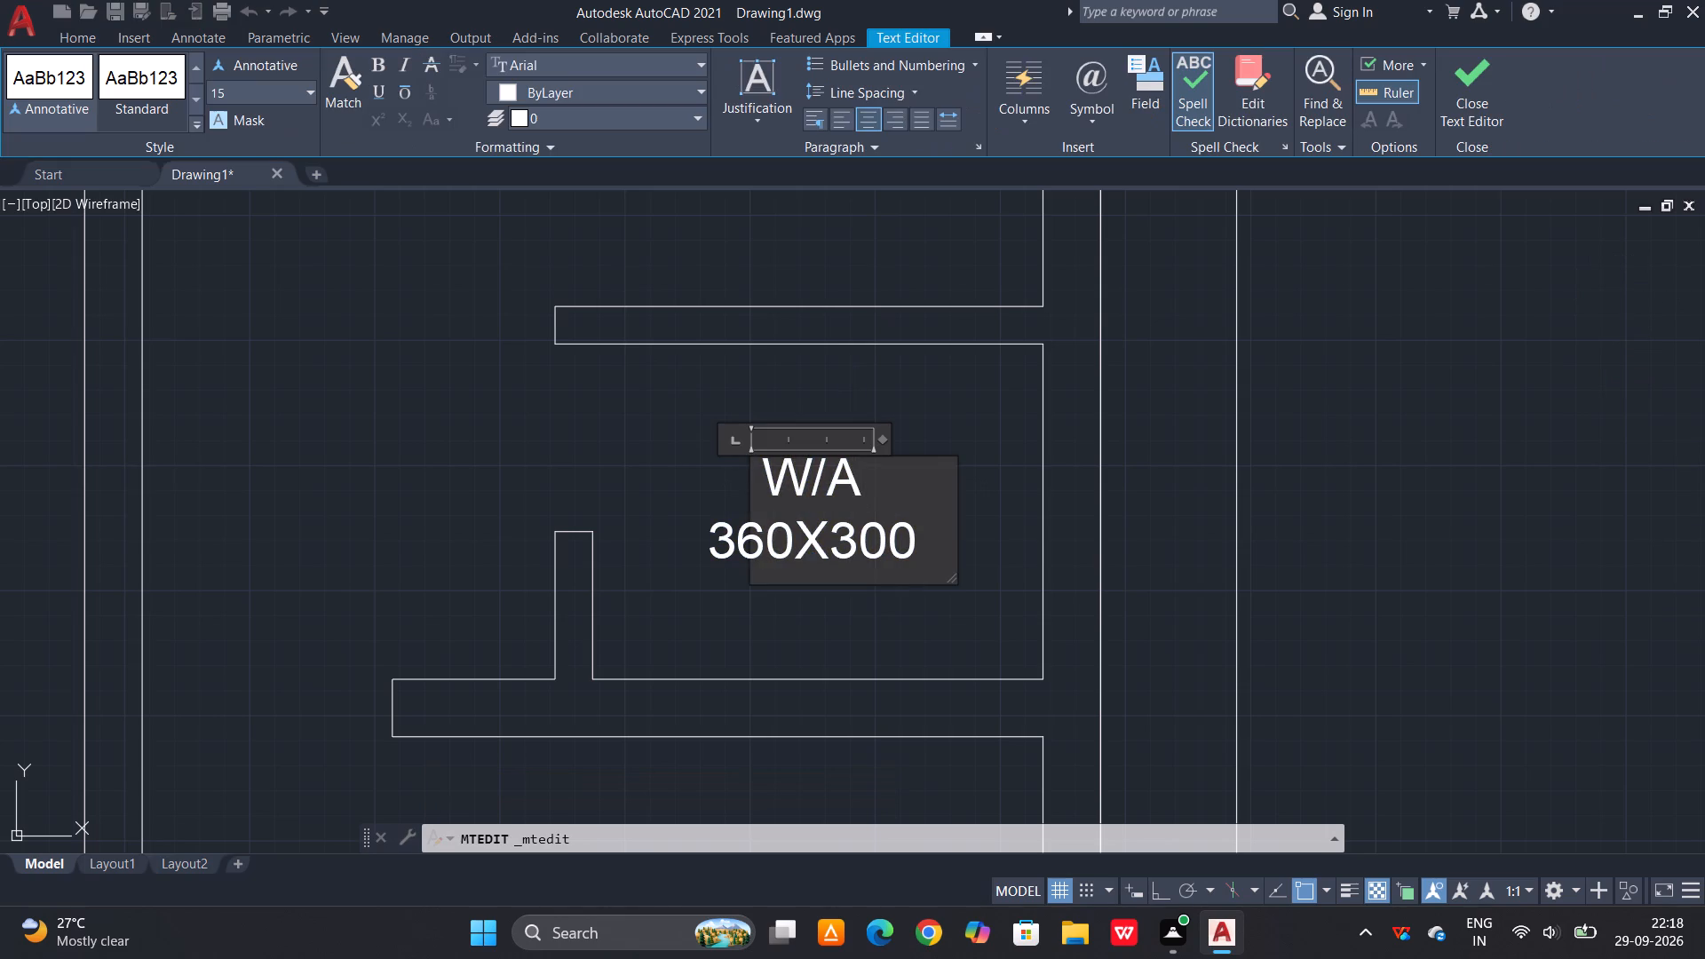
drag(866, 487, 755, 495)
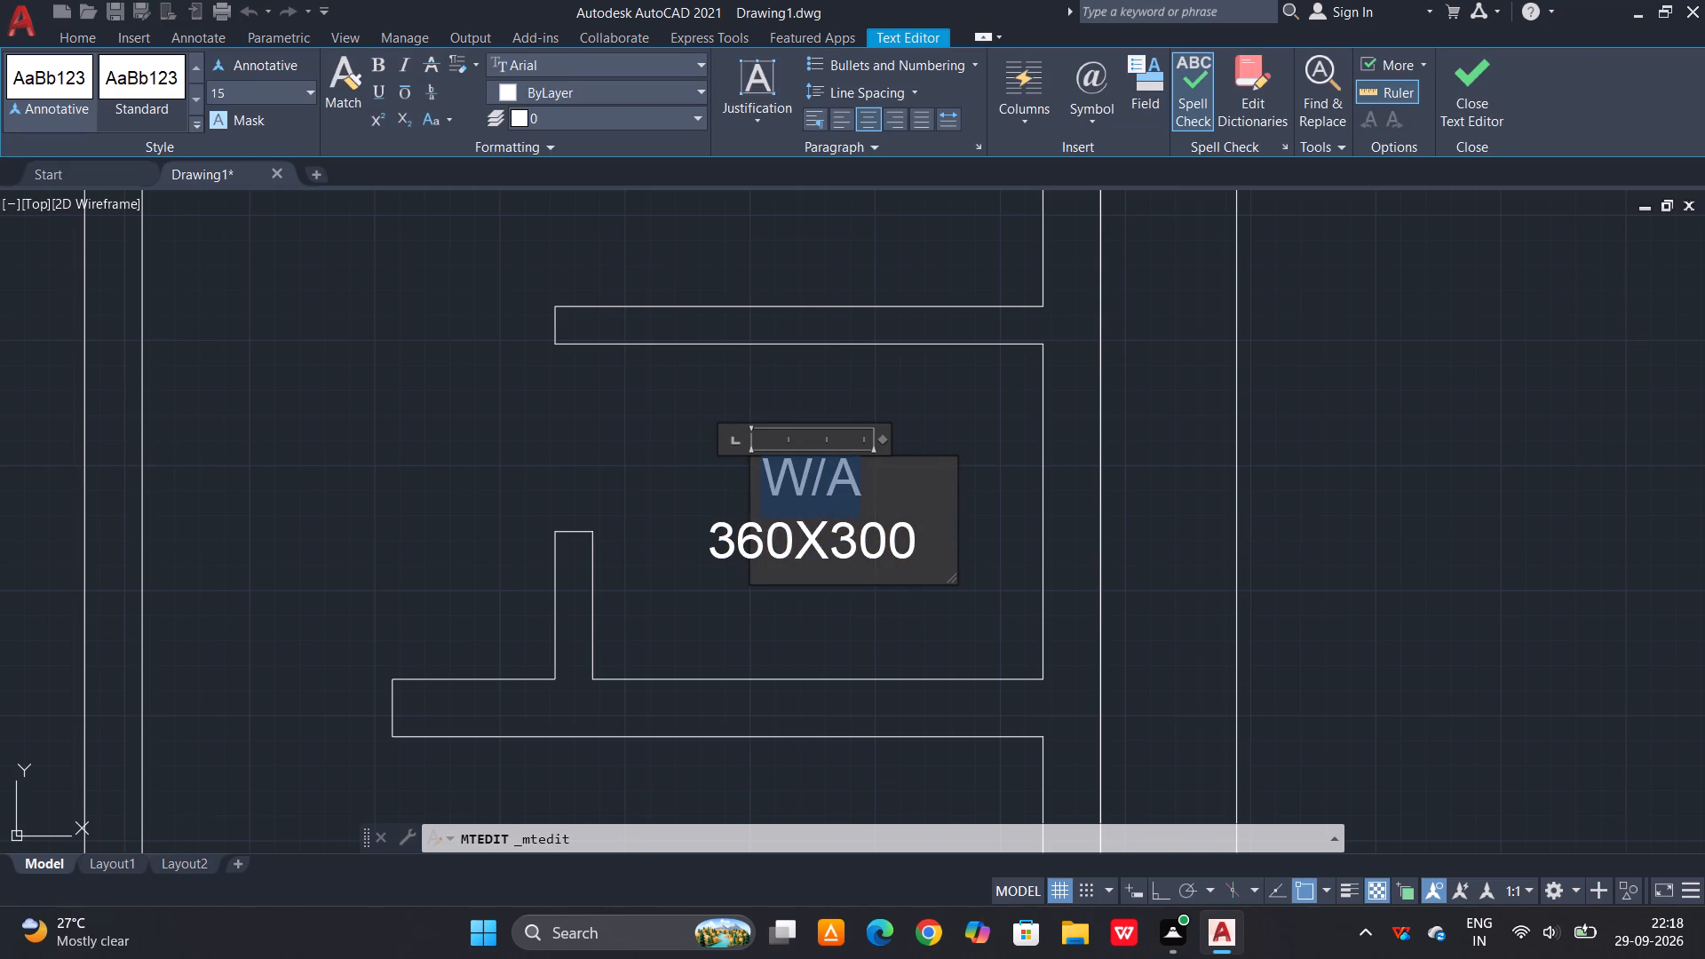
key(s)
text(TORE)
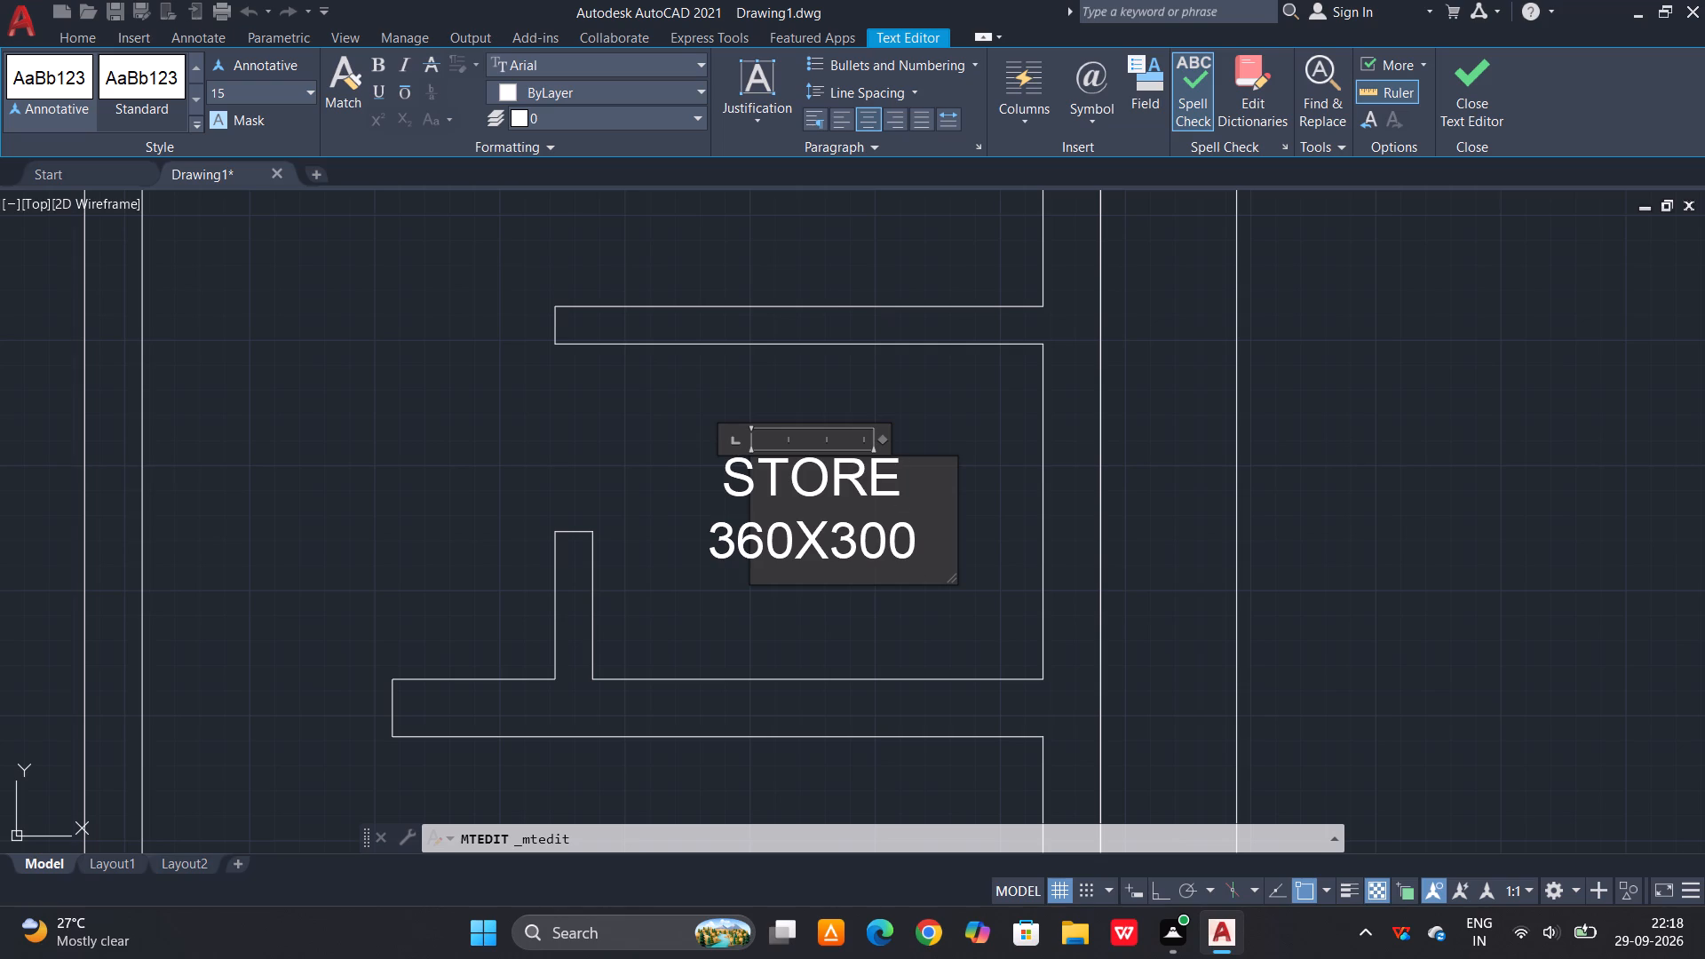
Change the size line of the STORE label to 180X134 and finish the text edit.
click(753, 532)
drag(754, 532, 718, 537)
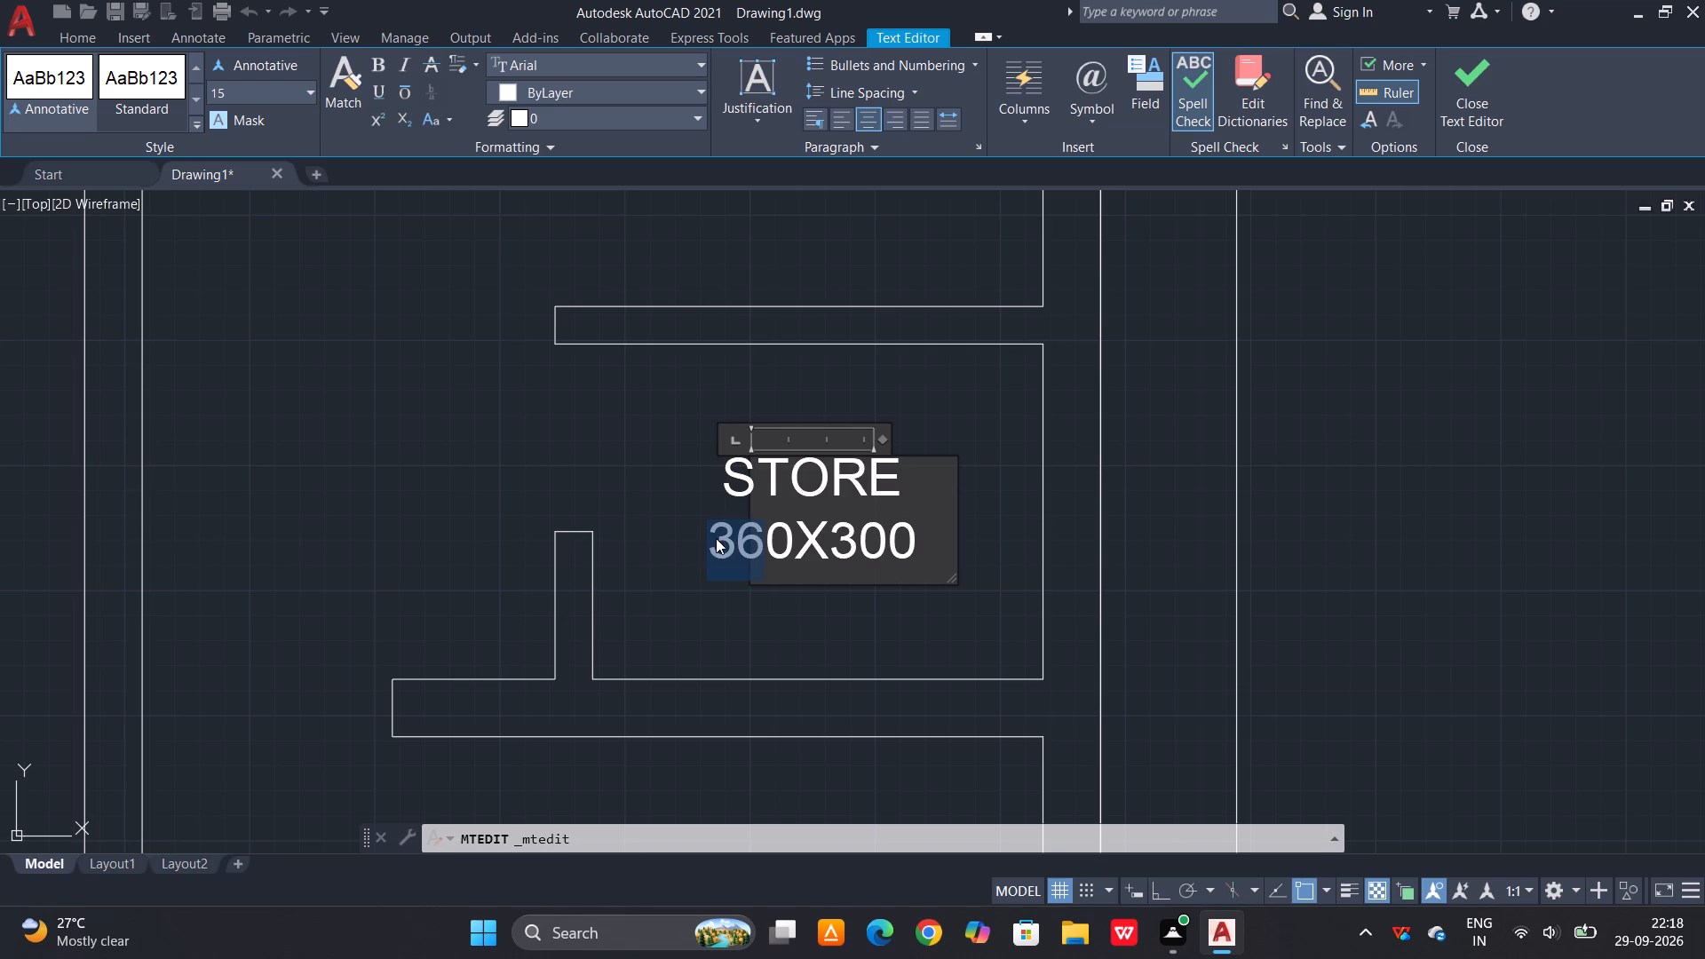
text(18)
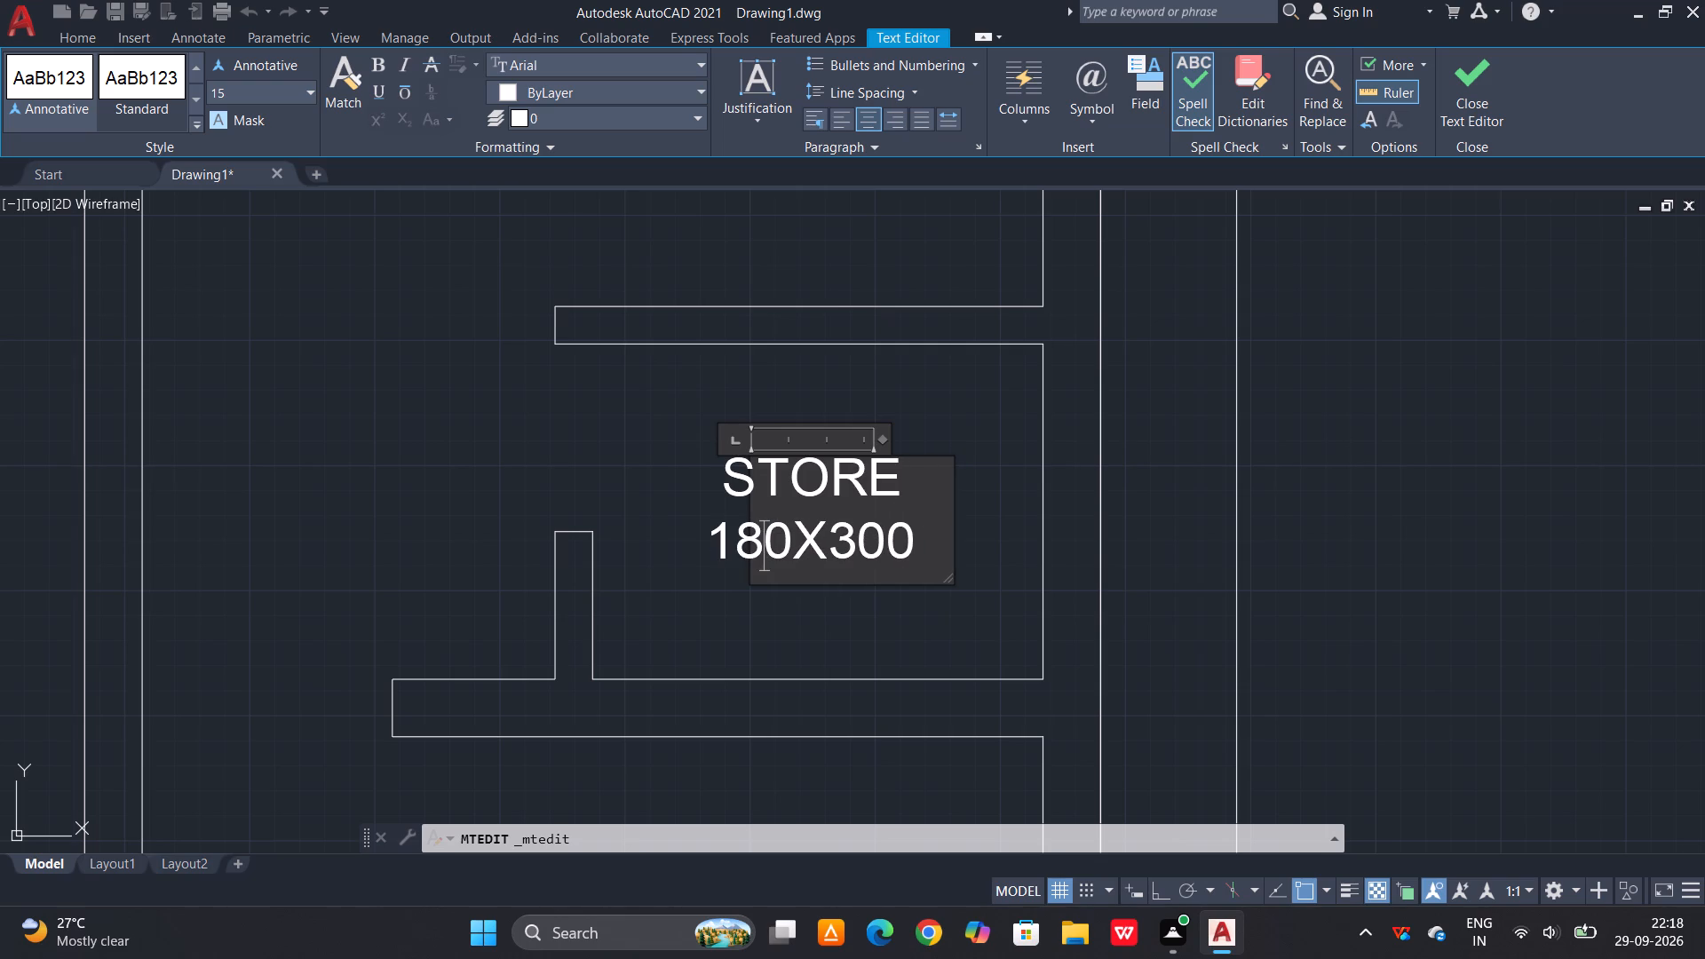
drag(895, 548, 881, 552)
drag(912, 540, 900, 540)
drag(872, 546, 858, 549)
click(852, 549)
click(915, 531)
key(BackSpace)
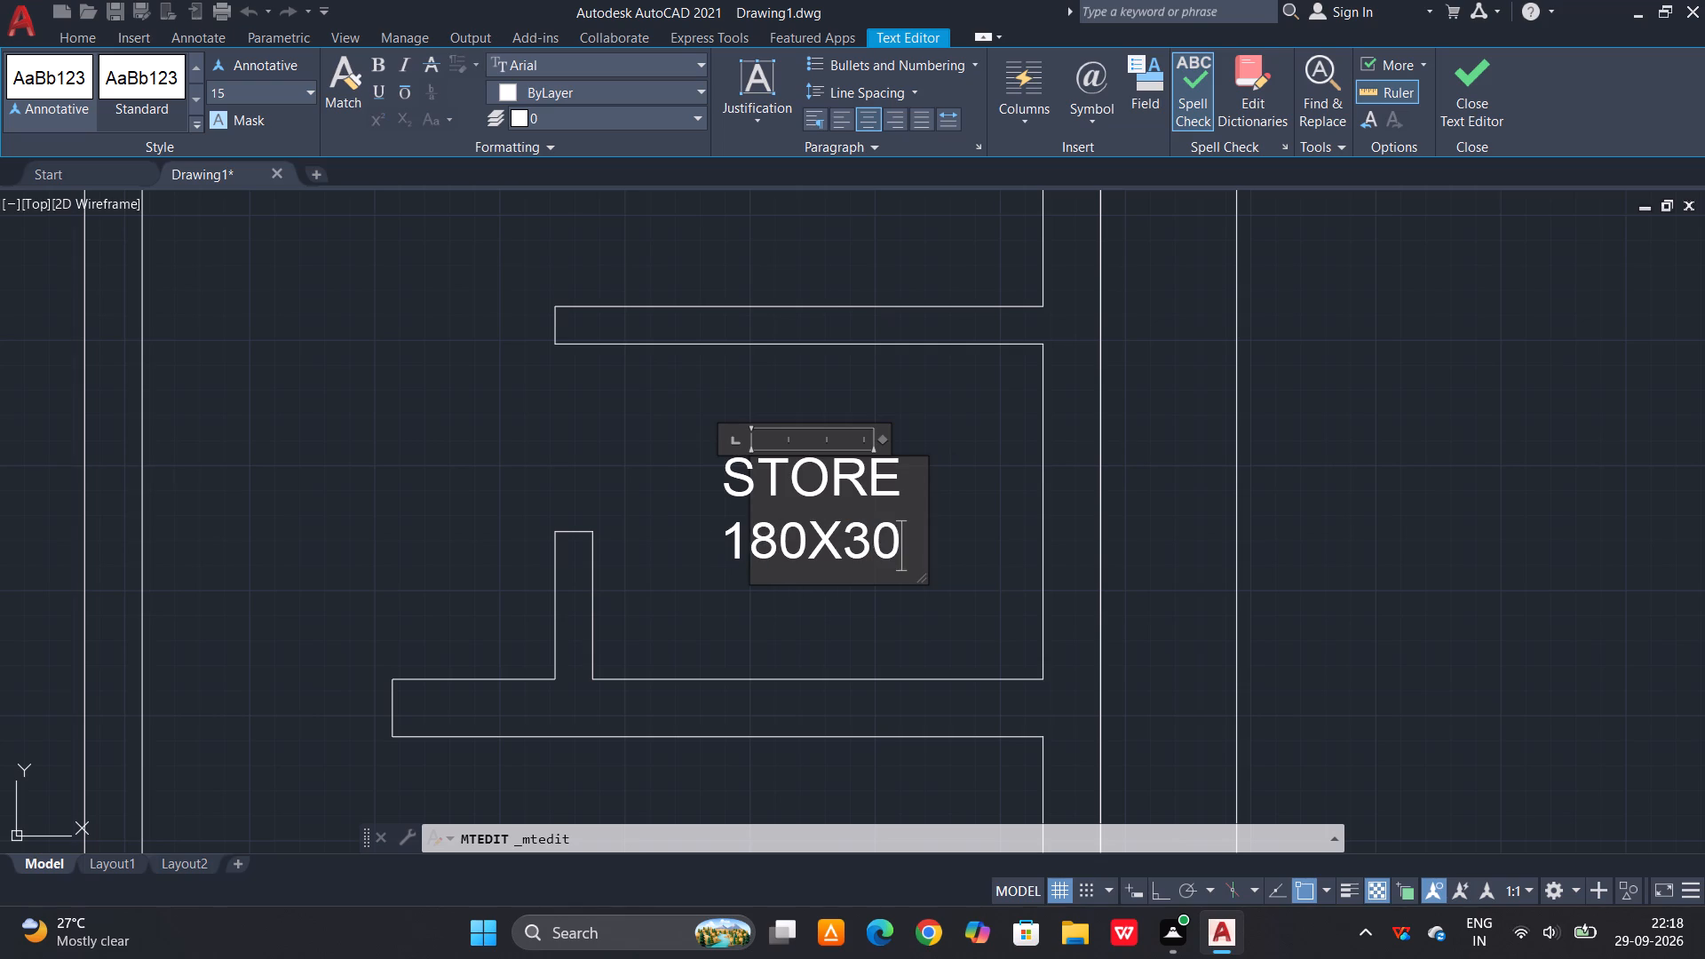
key(BackSpace)
key(BackSpace)
text(134)
click(1479, 85)
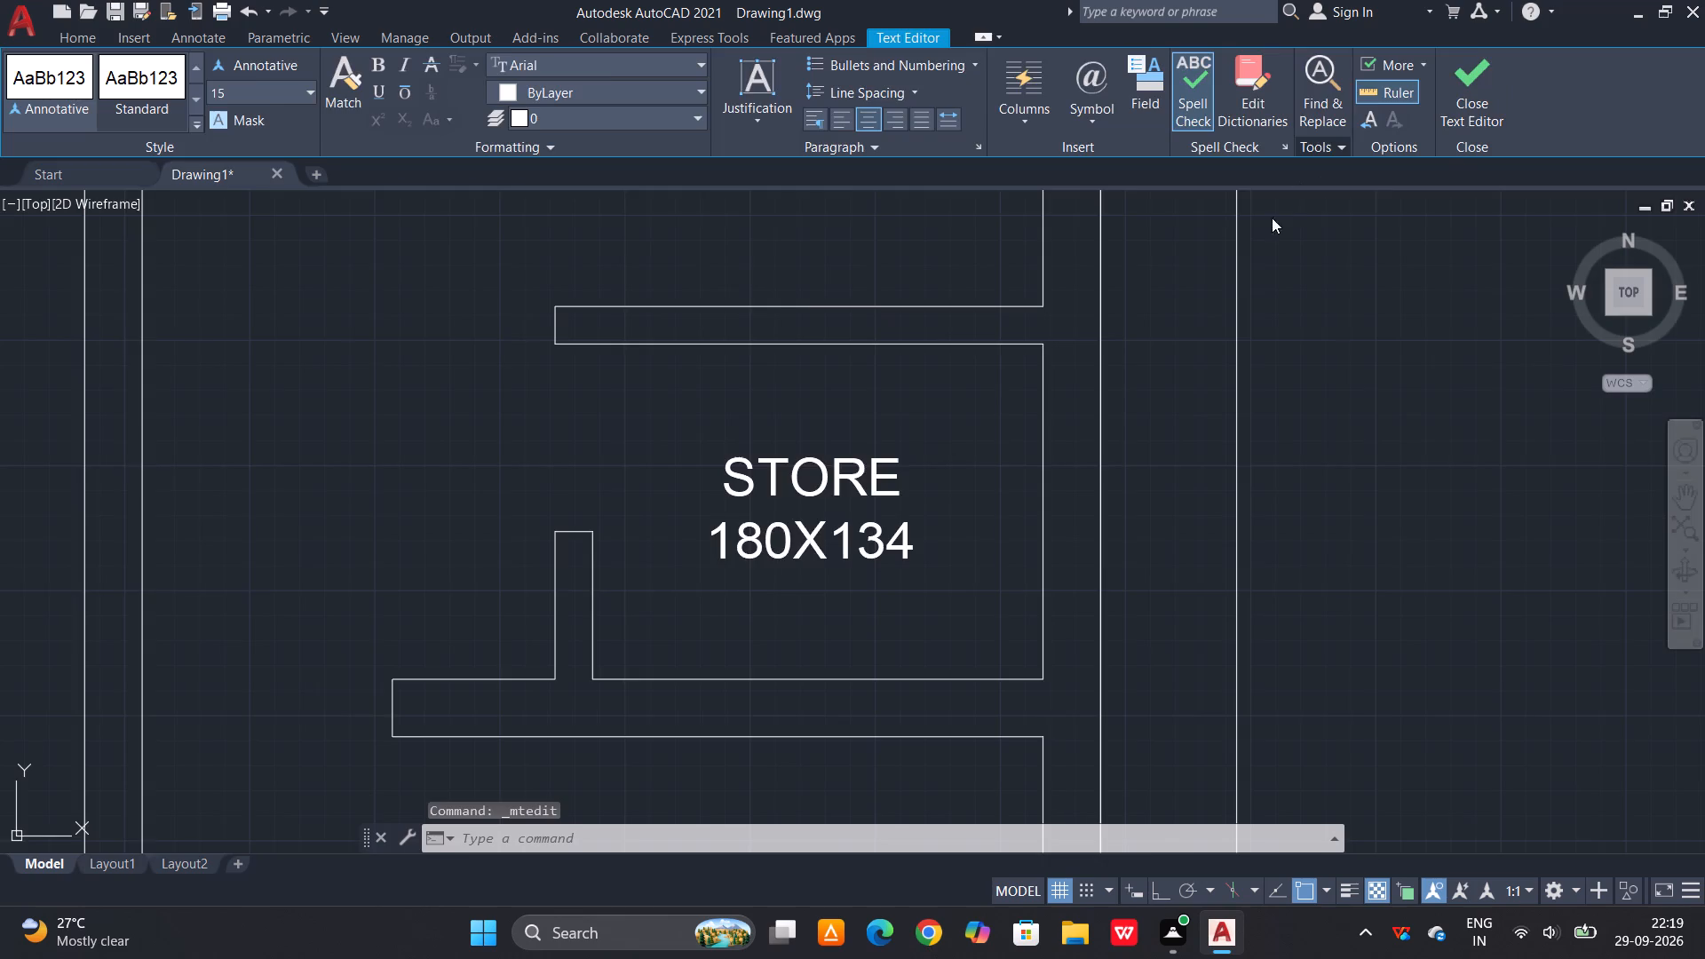
Change the W/A label in the room above the right-hand bedroom to read KITCHEN with size 360X270.
scroll(1231, 289, down, 3)
scroll(1099, 484, up, 2)
double_click(1027, 472)
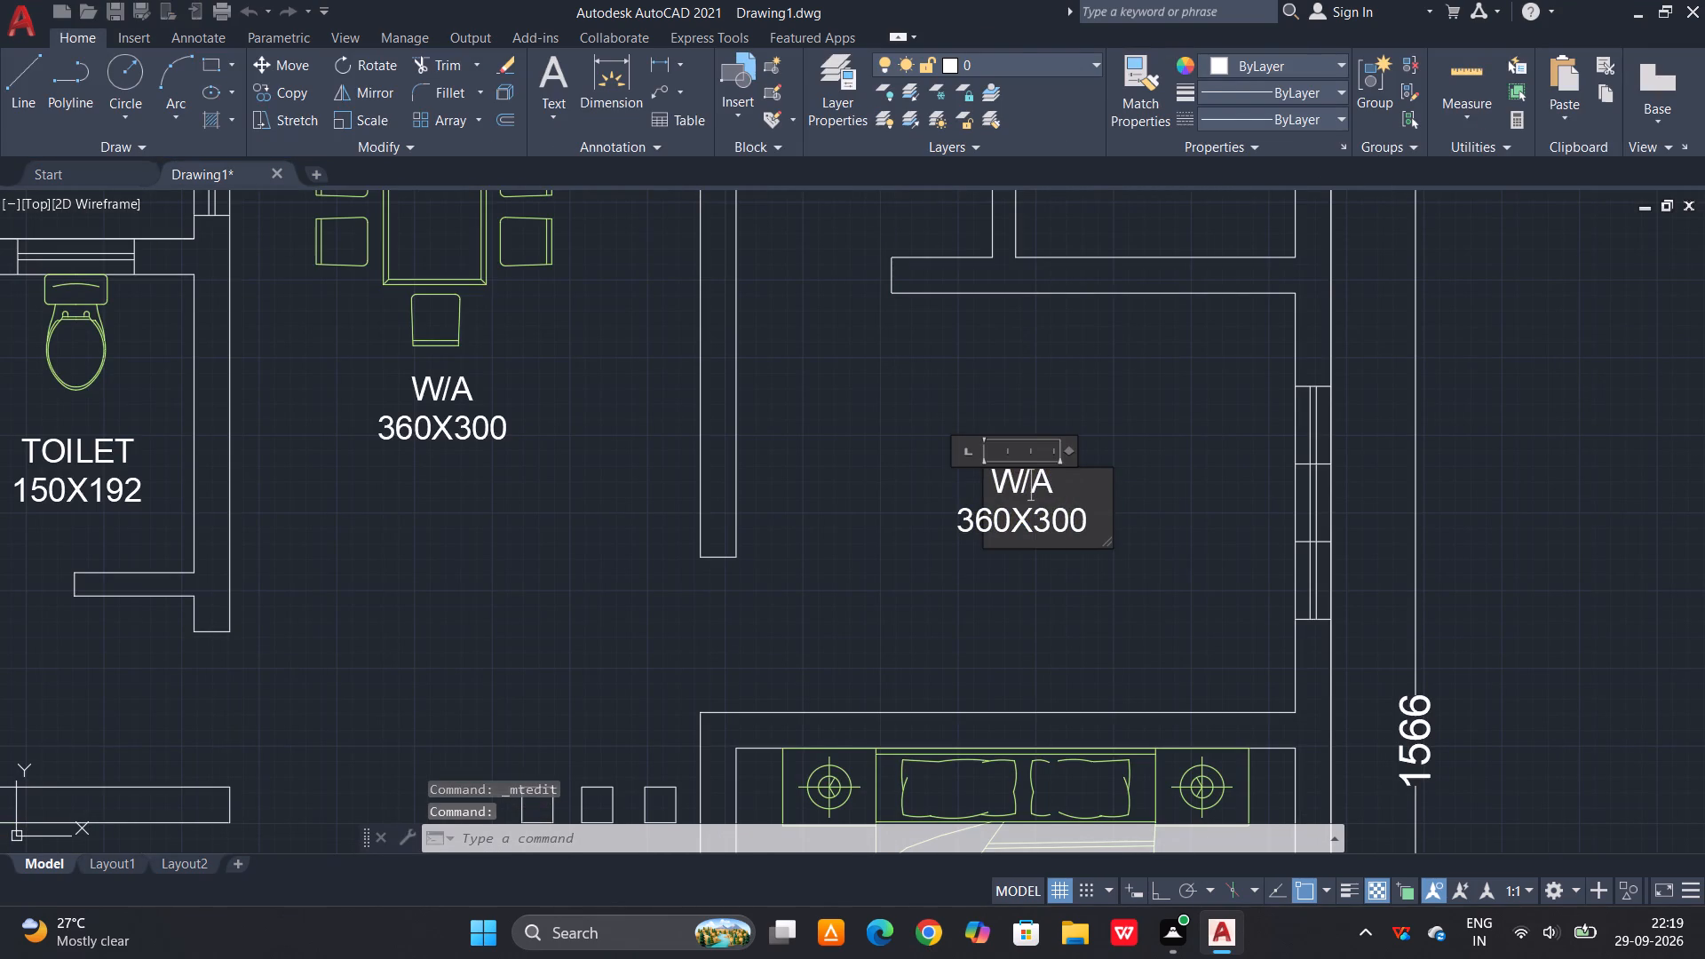
drag(1078, 477, 1032, 479)
drag(1057, 479, 1033, 483)
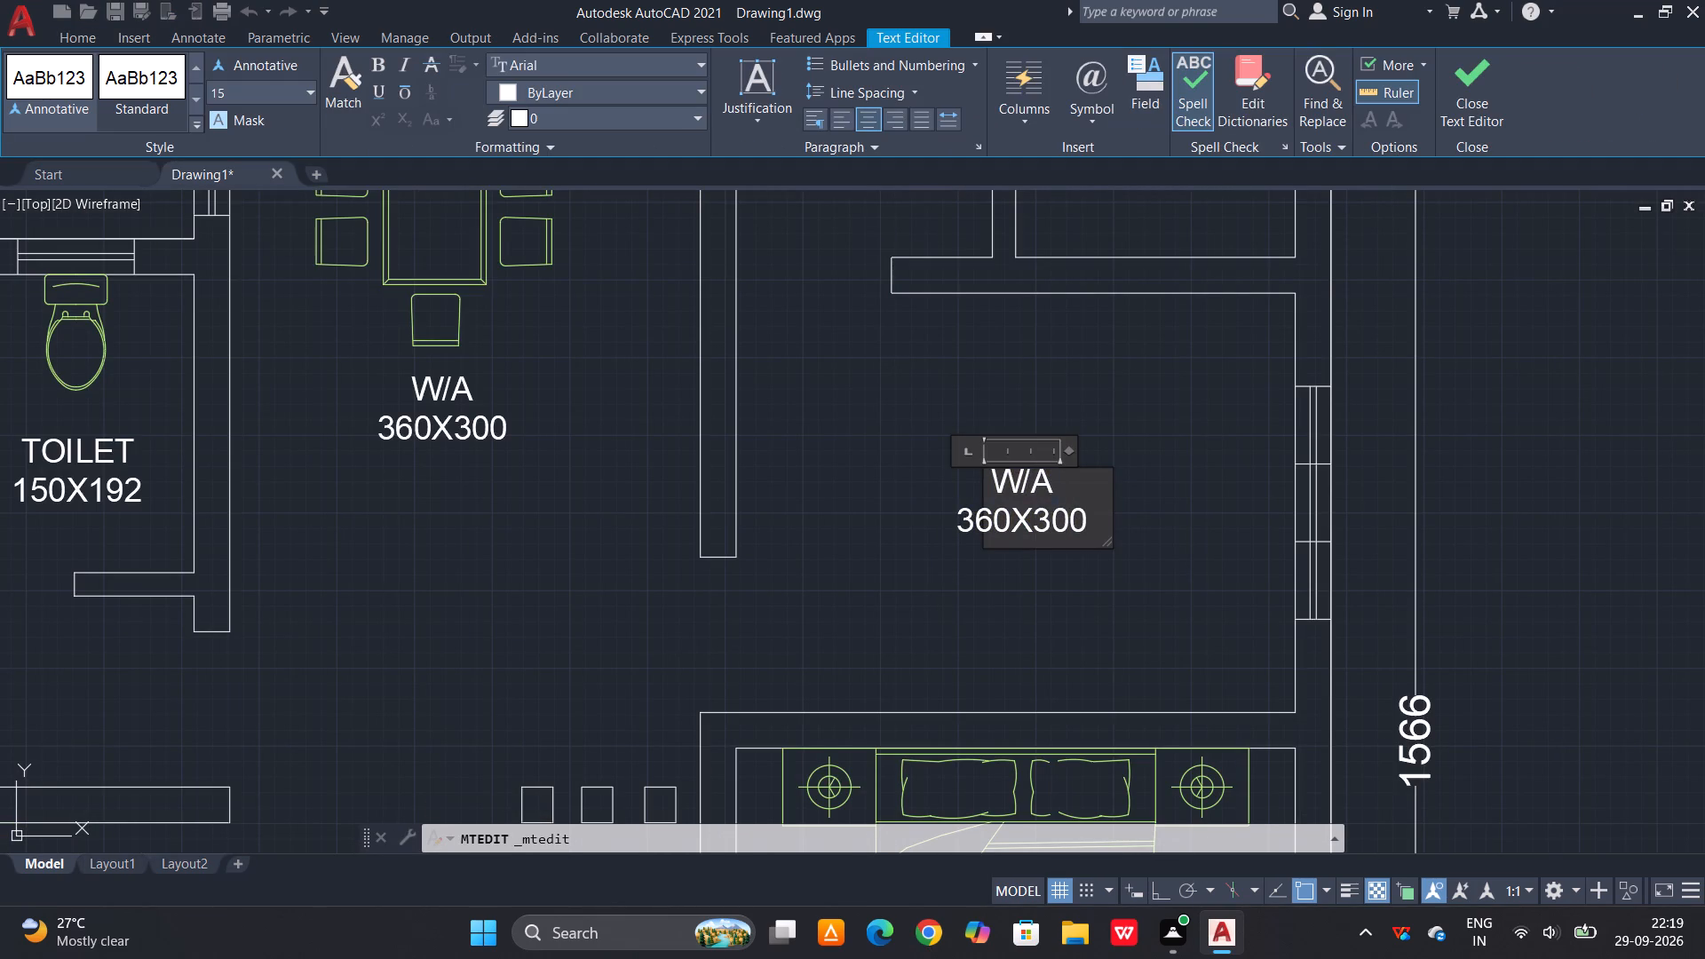
drag(1033, 483, 958, 488)
text(KI)
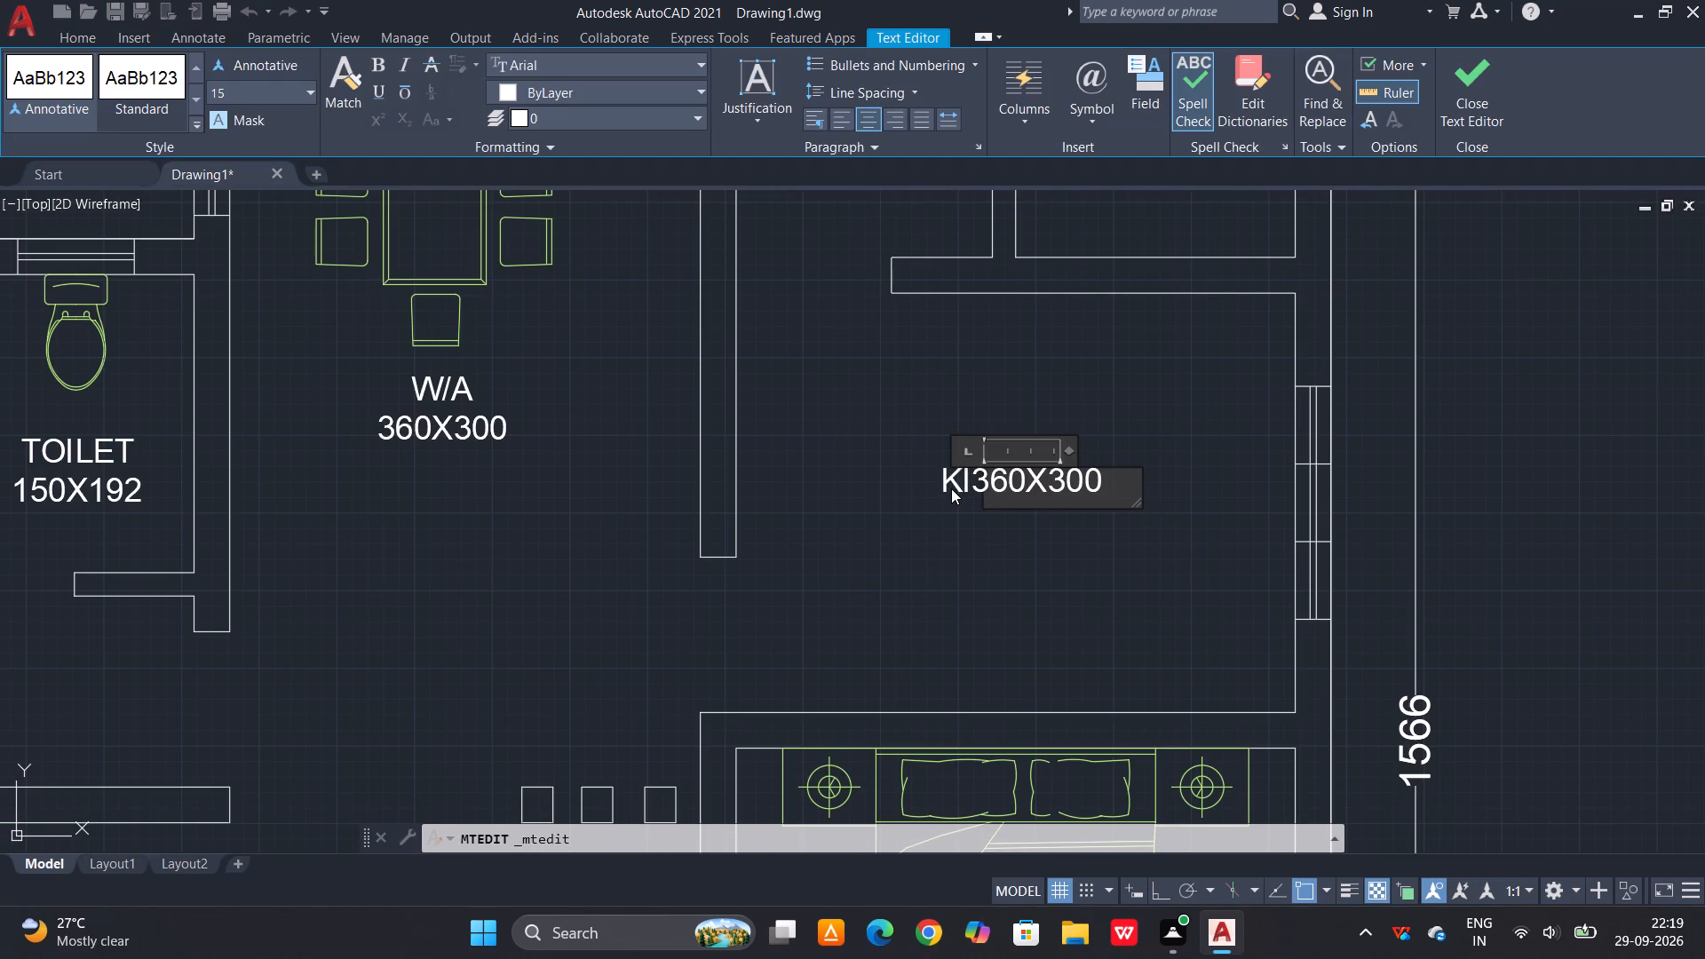
text(TCHEN)
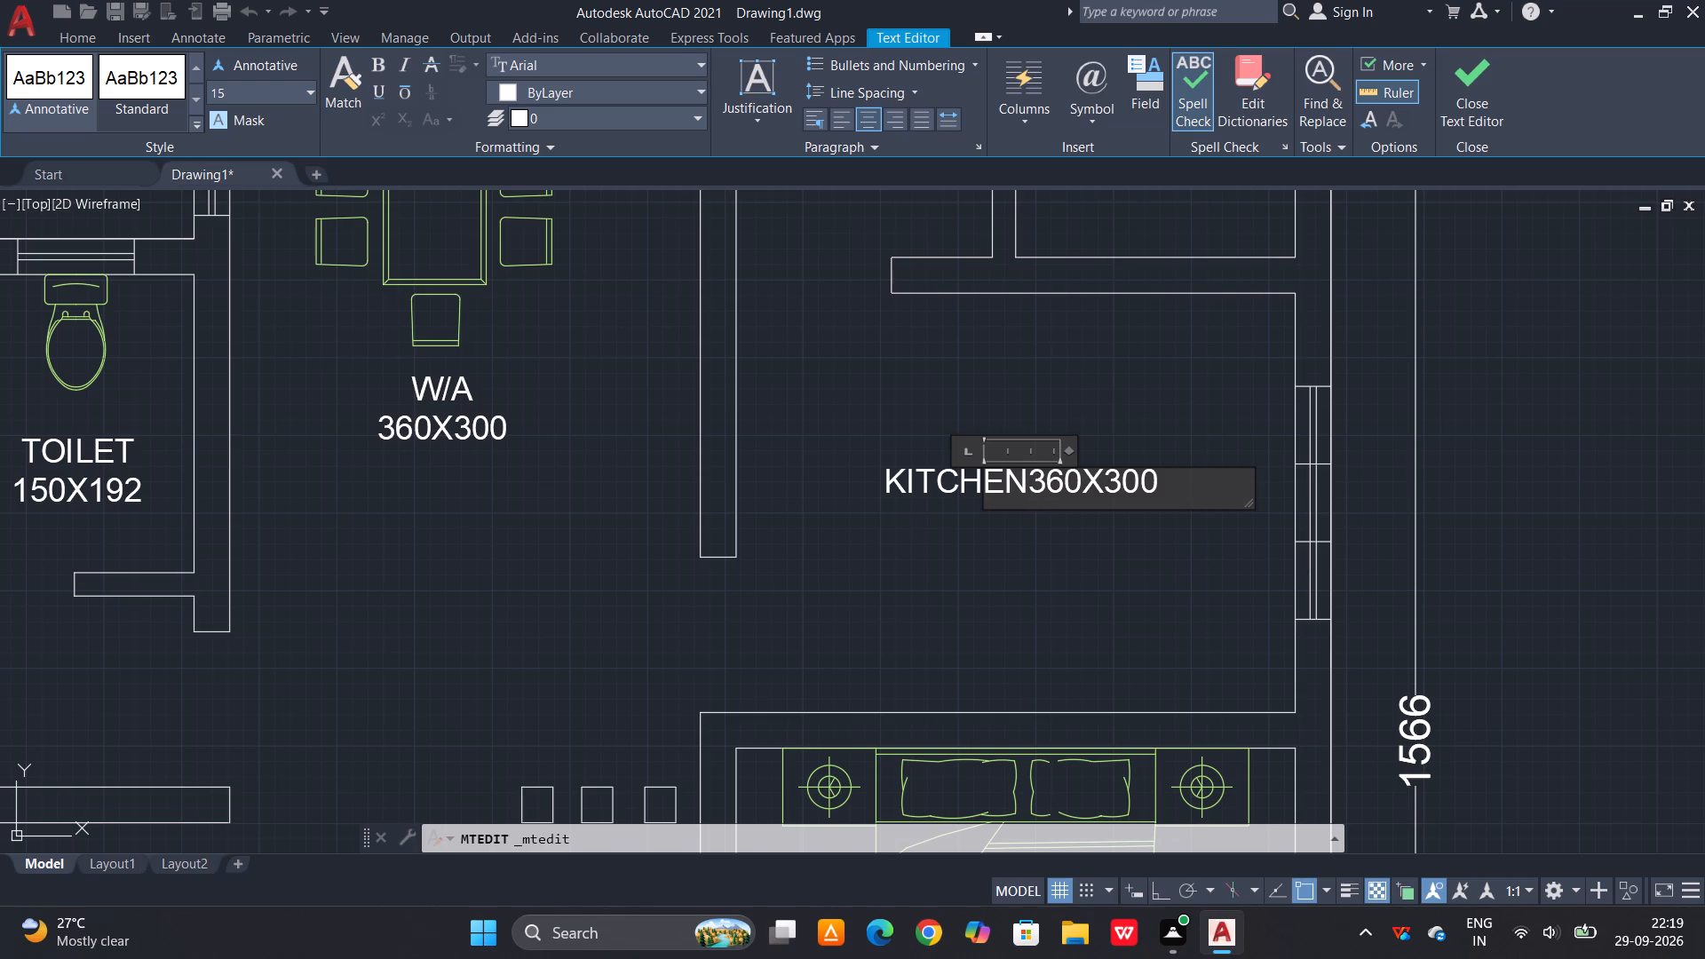
key(Return)
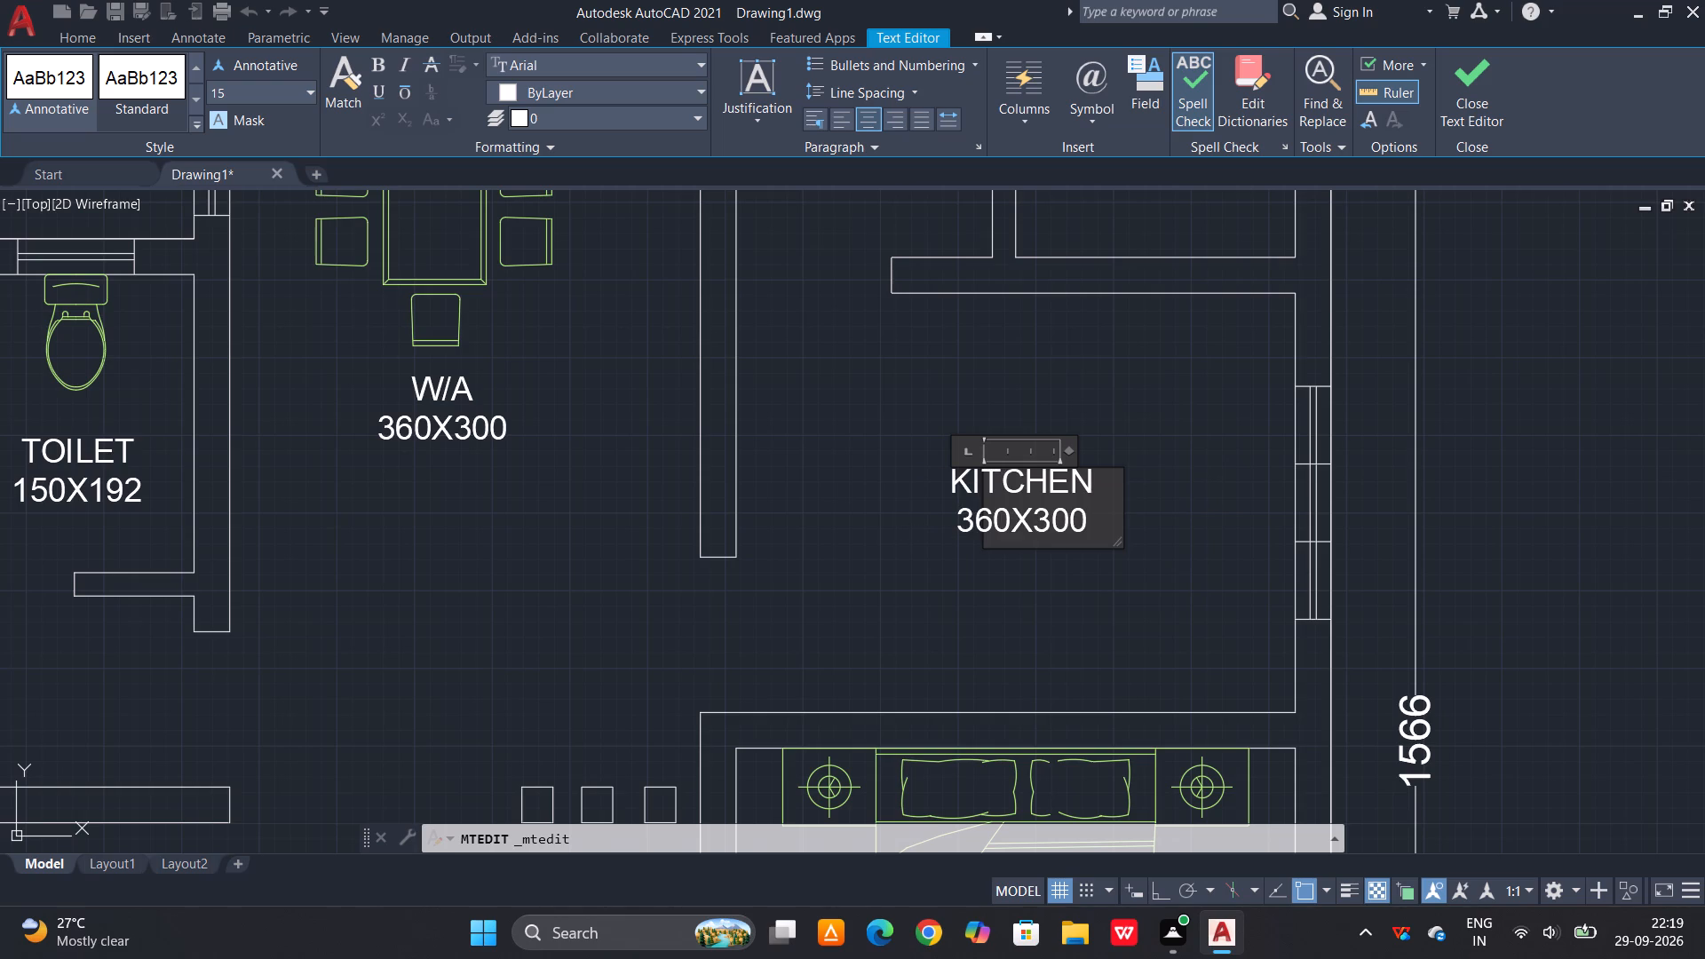
drag(1063, 514, 1059, 515)
drag(1059, 515, 1035, 520)
text(27)
click(1471, 107)
Rename the W/A label on the bed in the upper-left bedroom as BEDROOM.
scroll(1179, 337, down, 2)
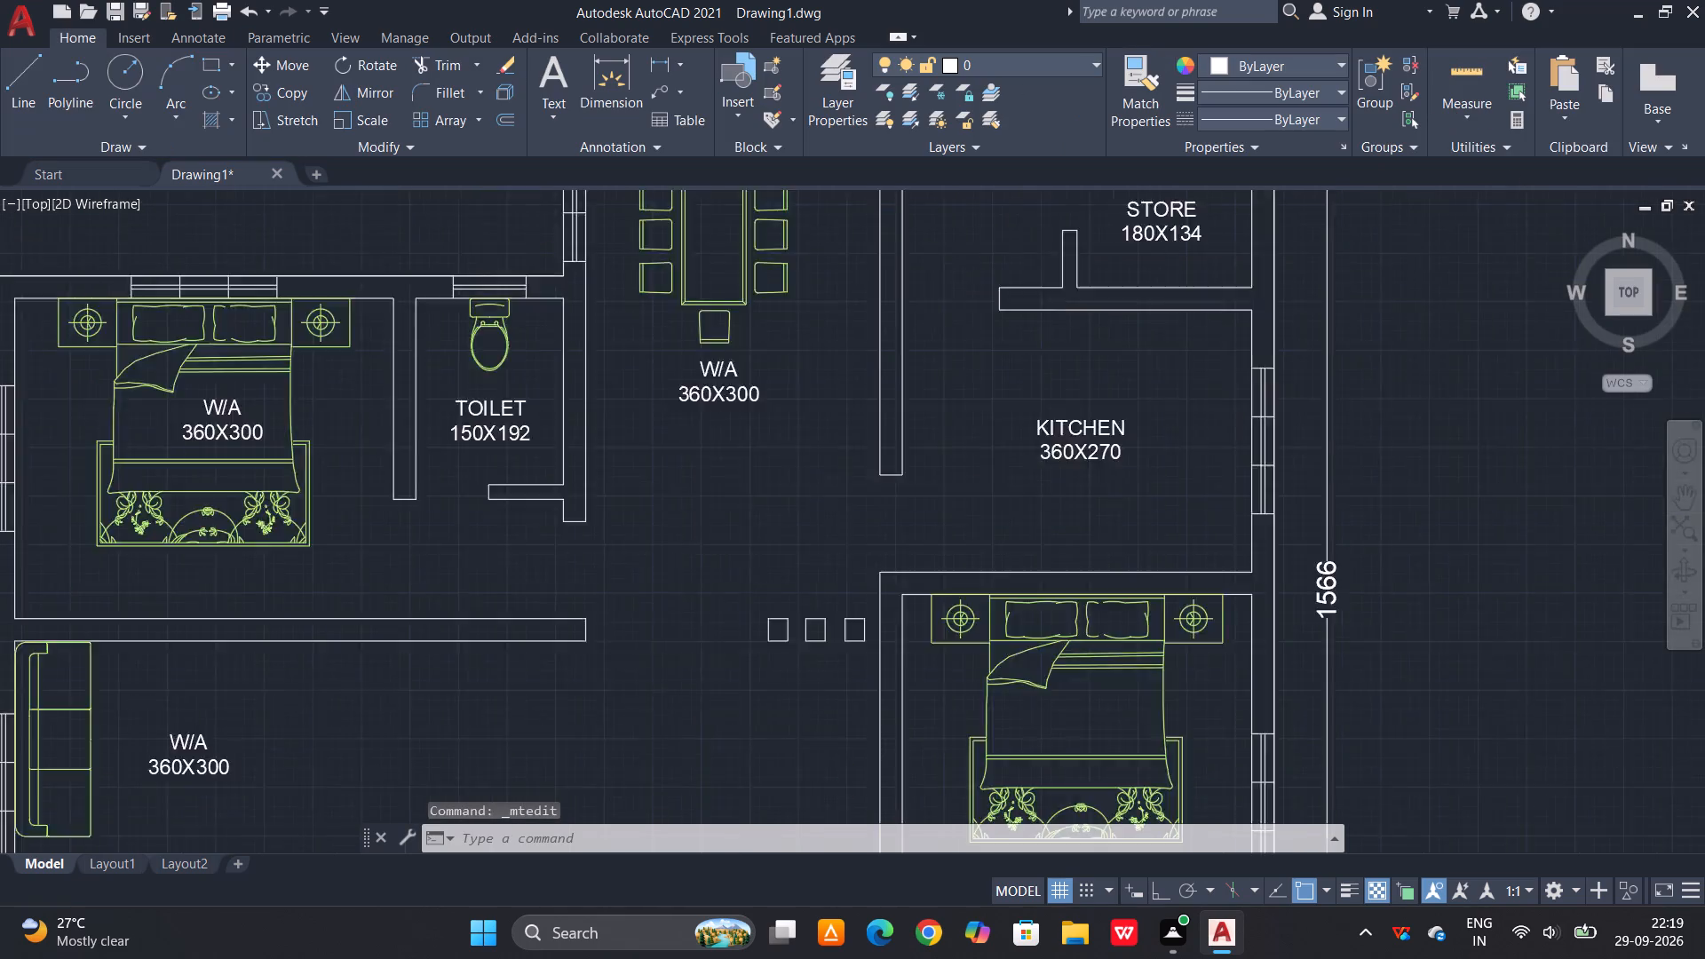
scroll(1171, 350, down, 1)
scroll(1154, 473, up, 1)
middle_drag(705, 515, 764, 590)
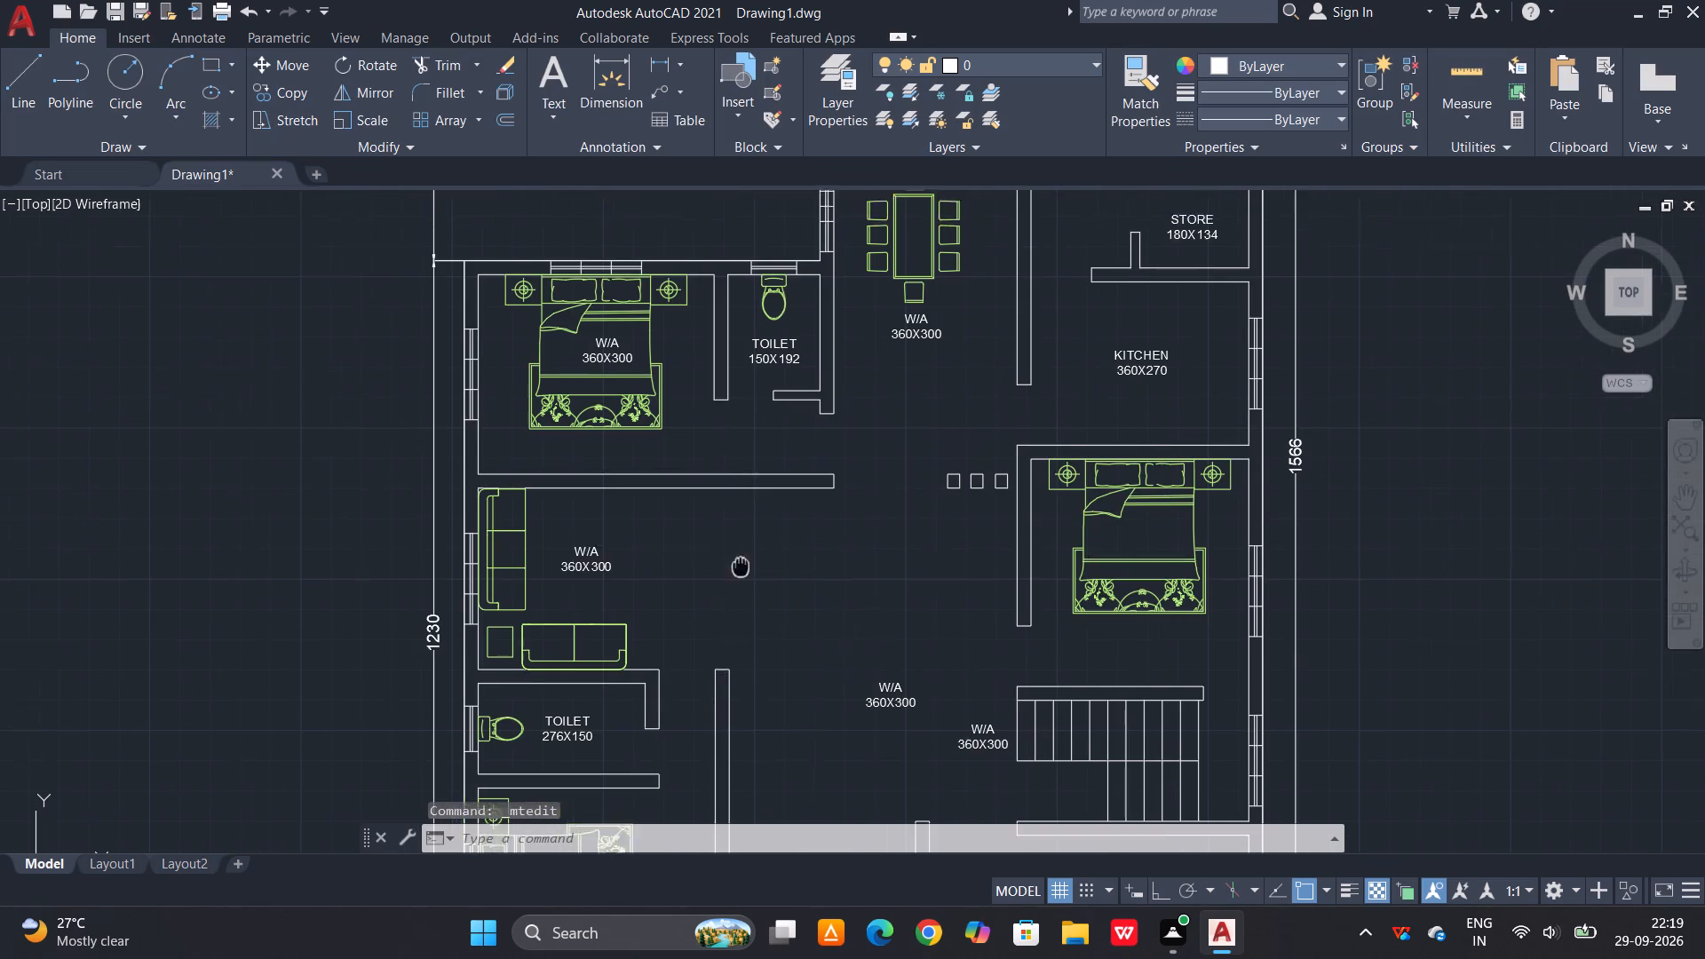
middle_drag(764, 590, 860, 686)
scroll(773, 499, up, 2)
double_click(711, 467)
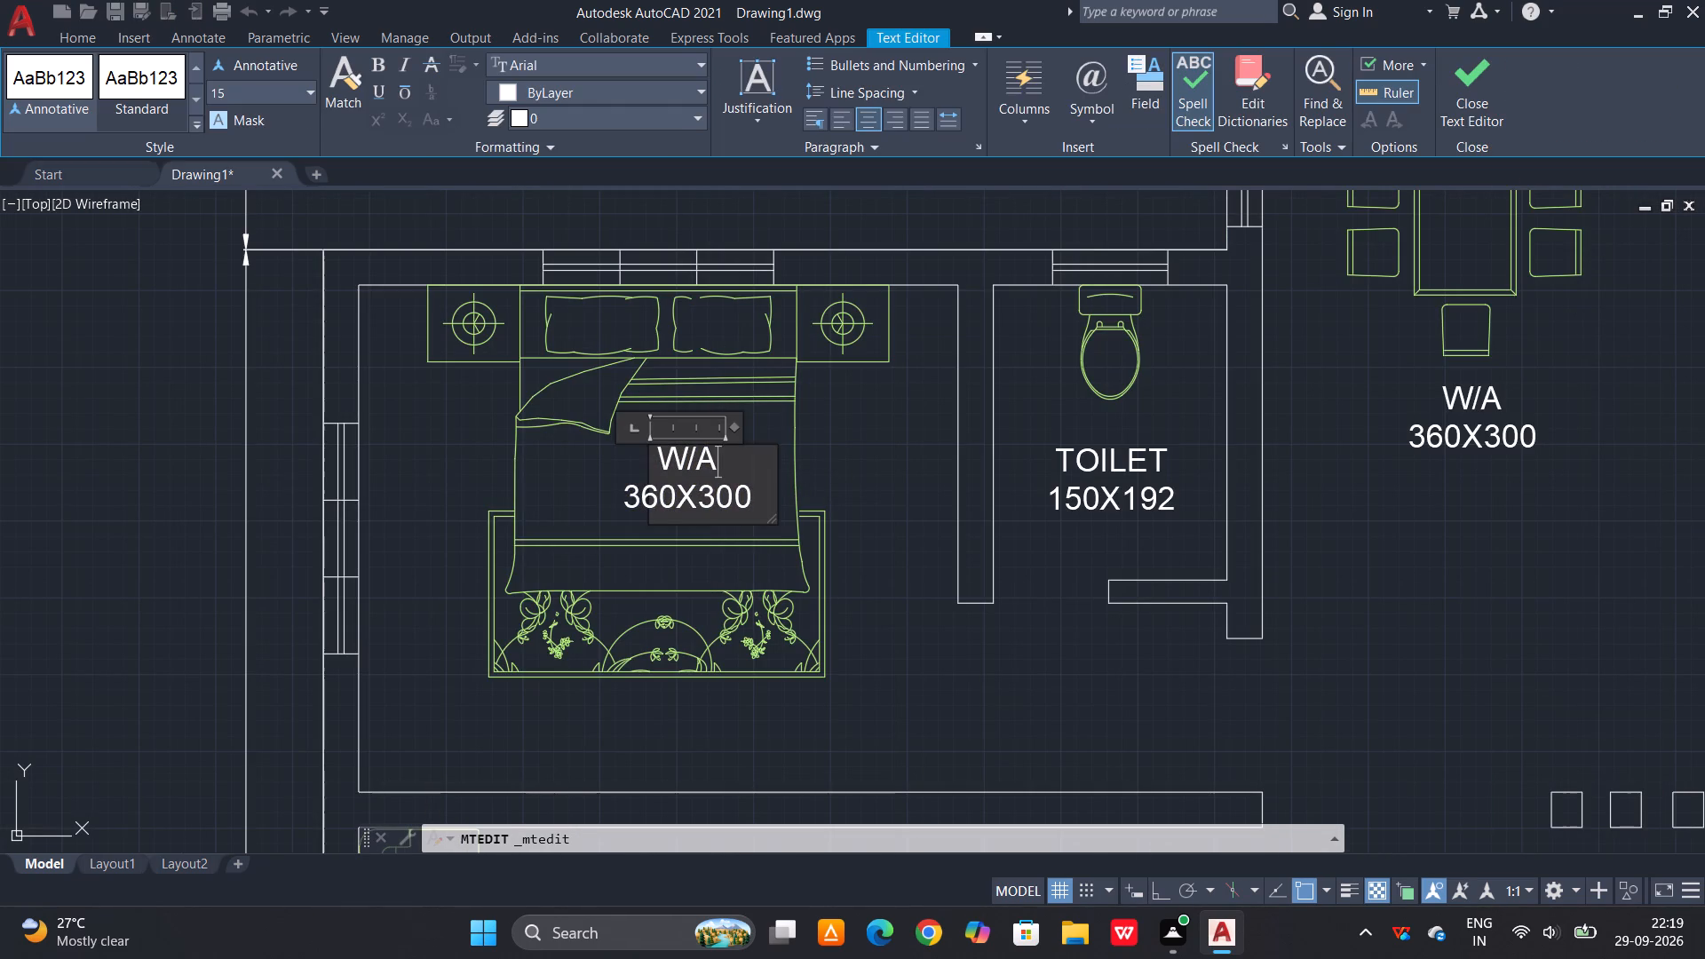
drag(714, 455, 715, 455)
drag(715, 455, 646, 468)
text(BED)
text(ROOM)
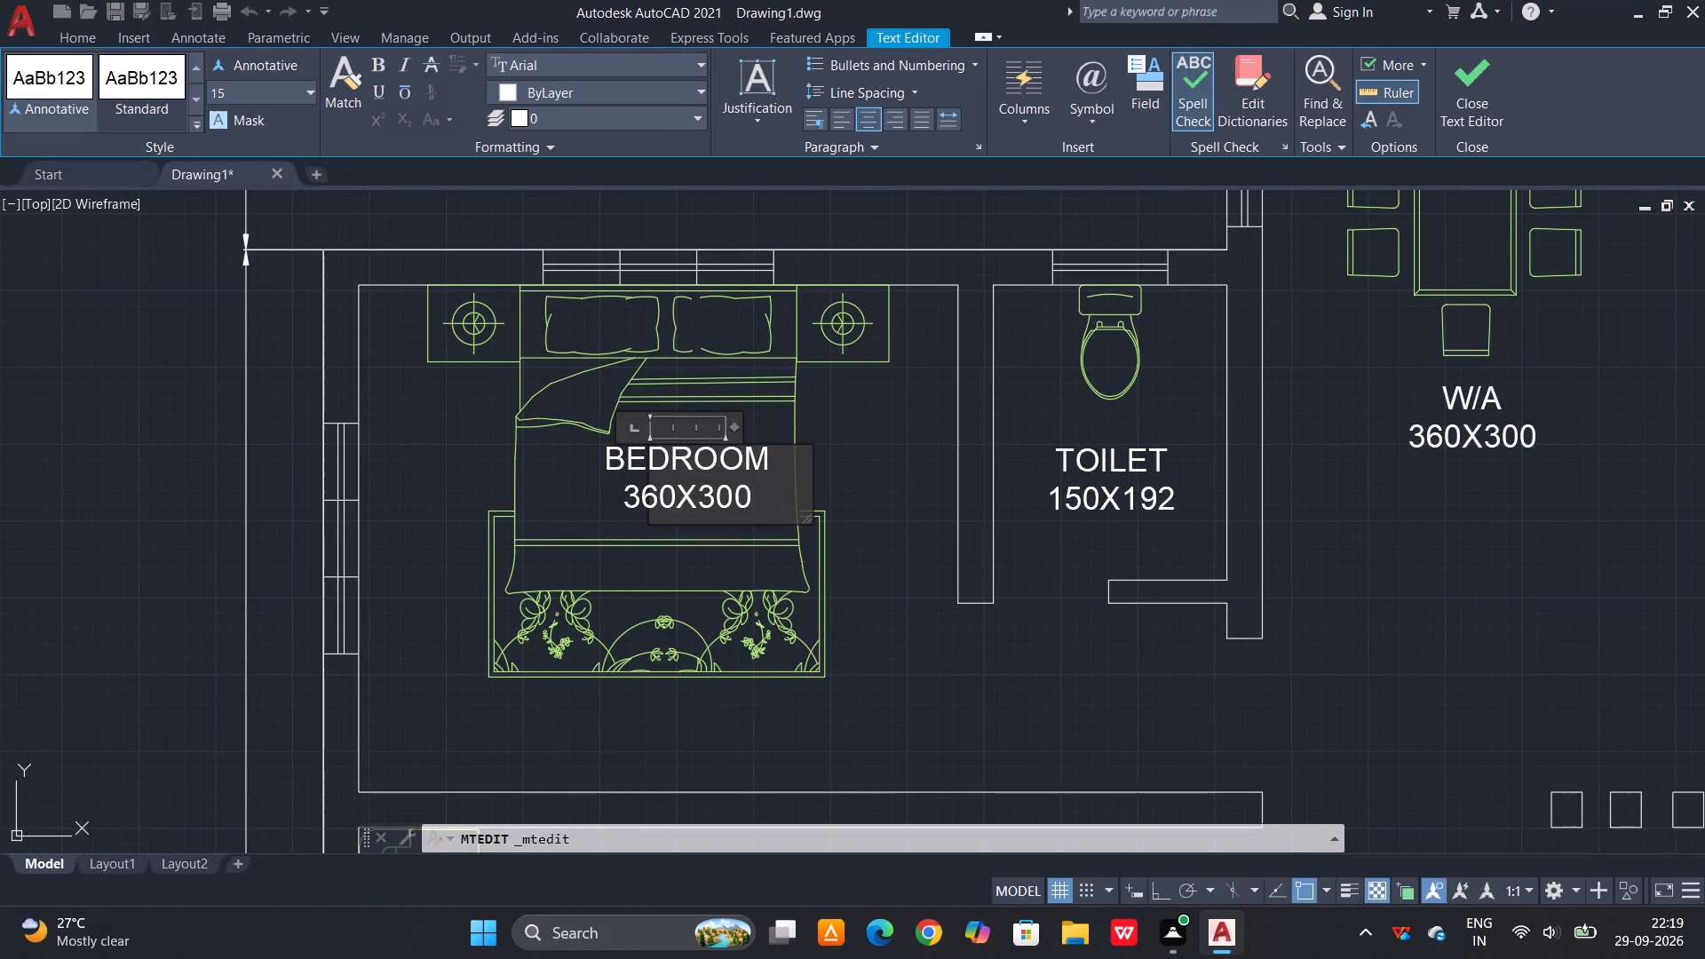
Change the size line of the upper-left BEDROOM label to 390X330 and finish the text edit.
click(663, 492)
key(BackSpace)
key(9)
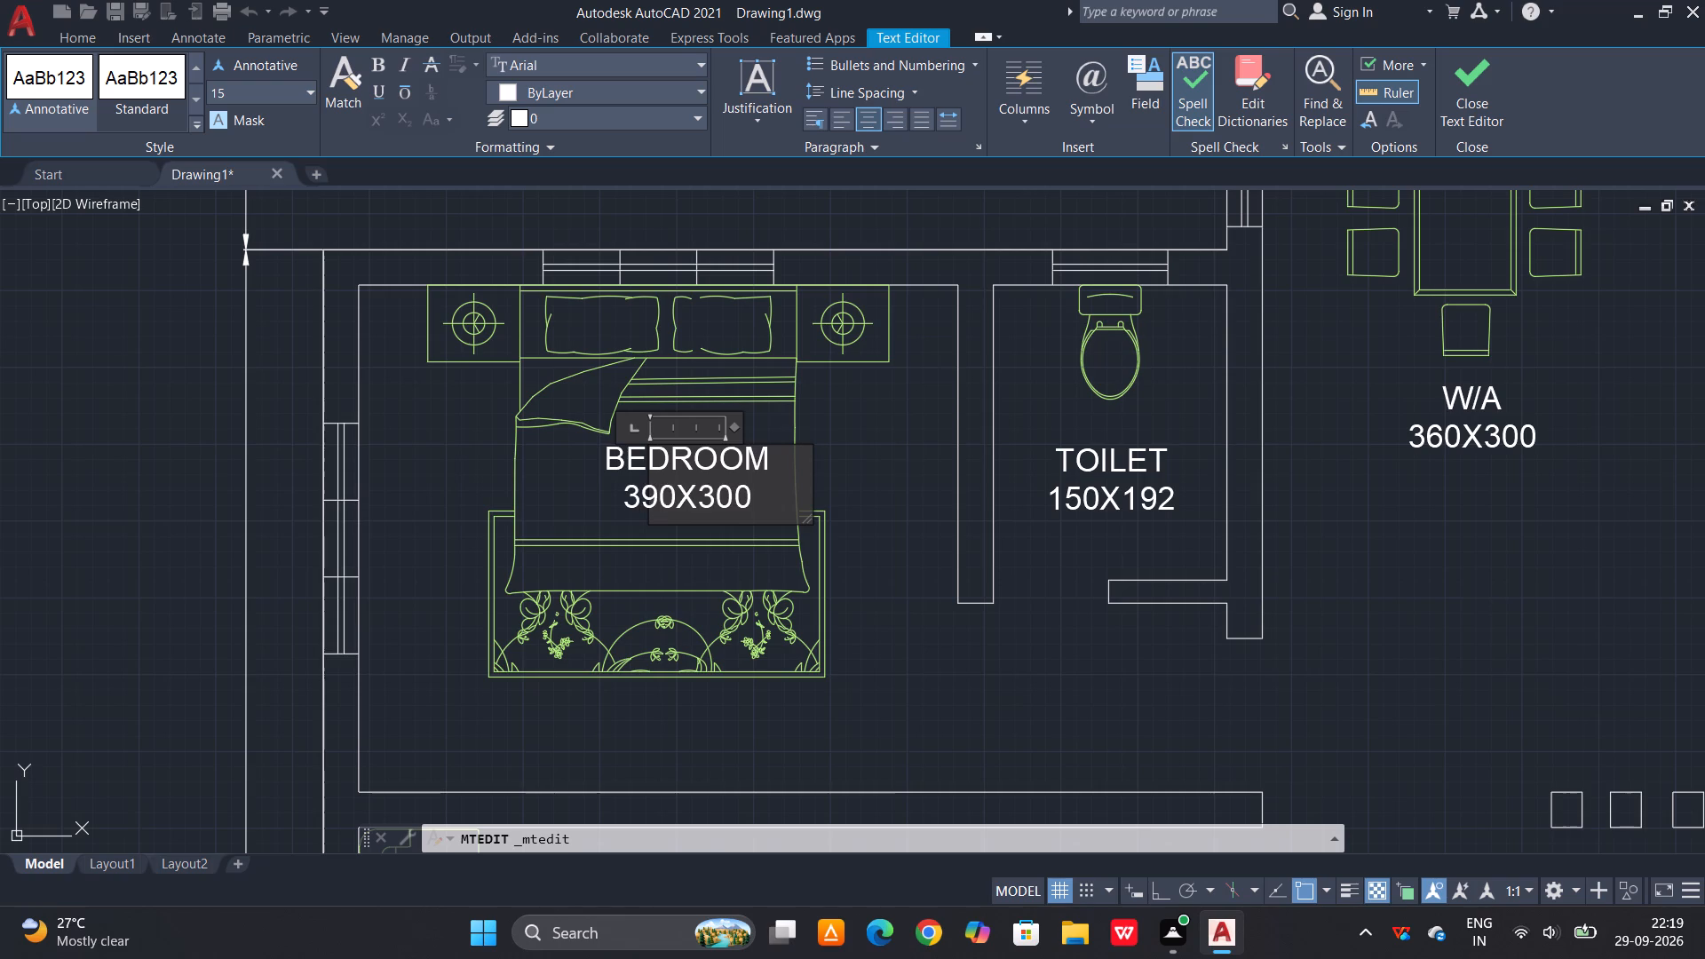
click(733, 484)
key(BackSpace)
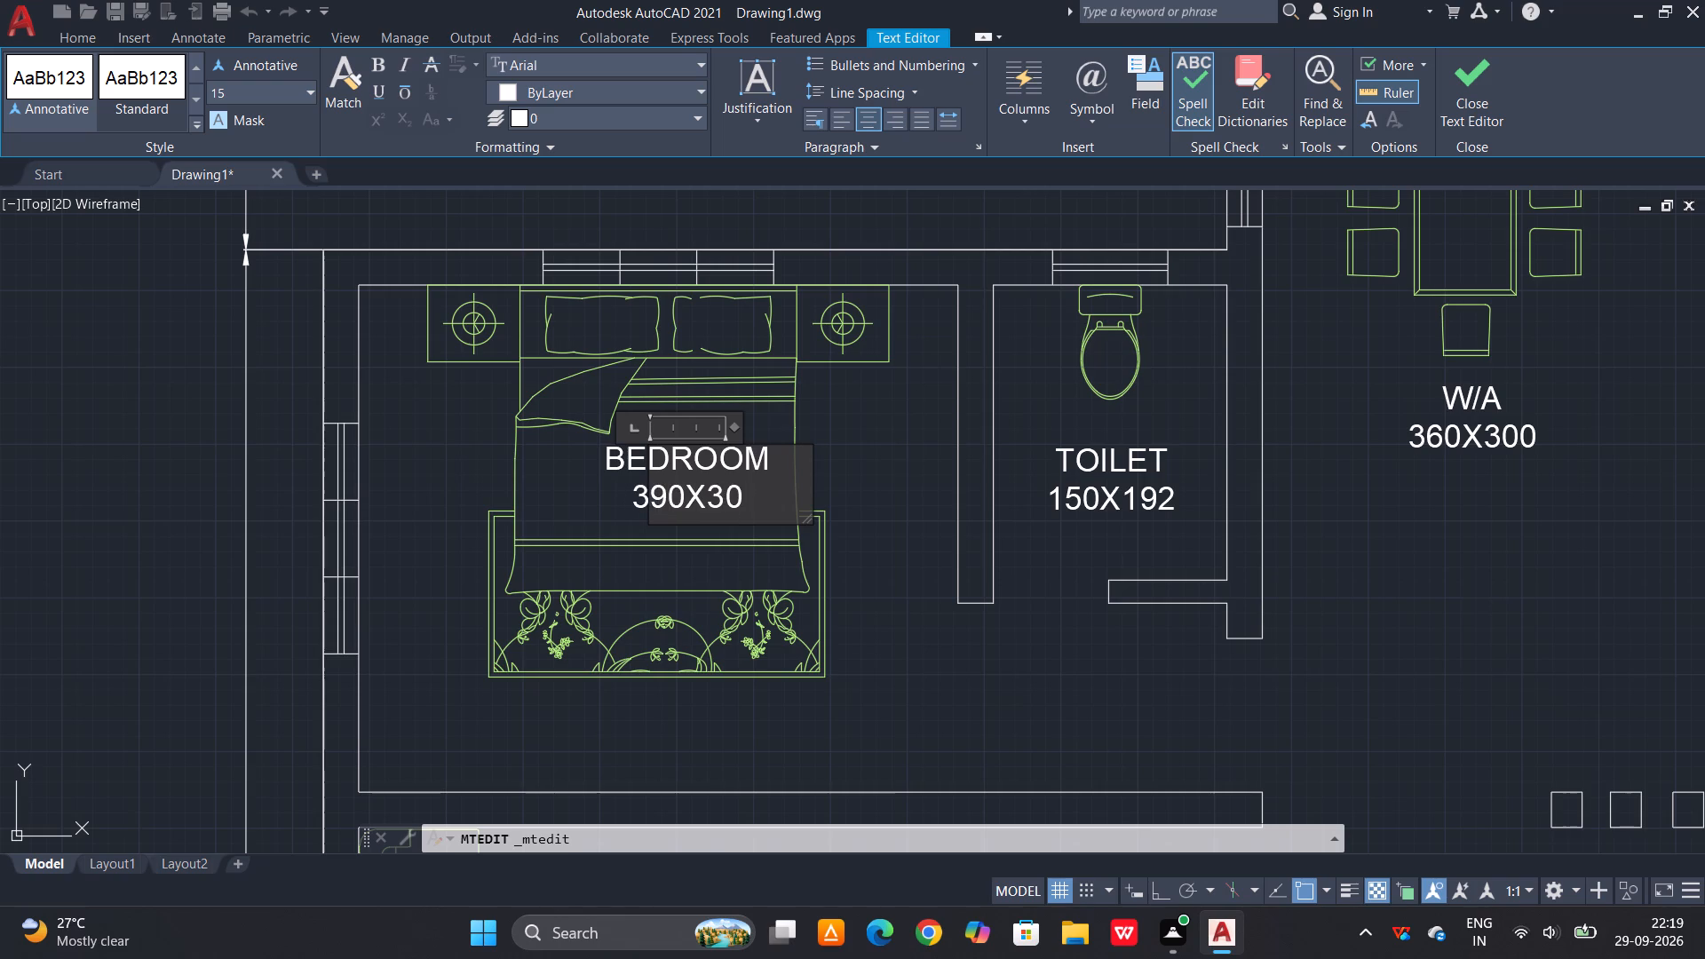
key(3)
click(1441, 111)
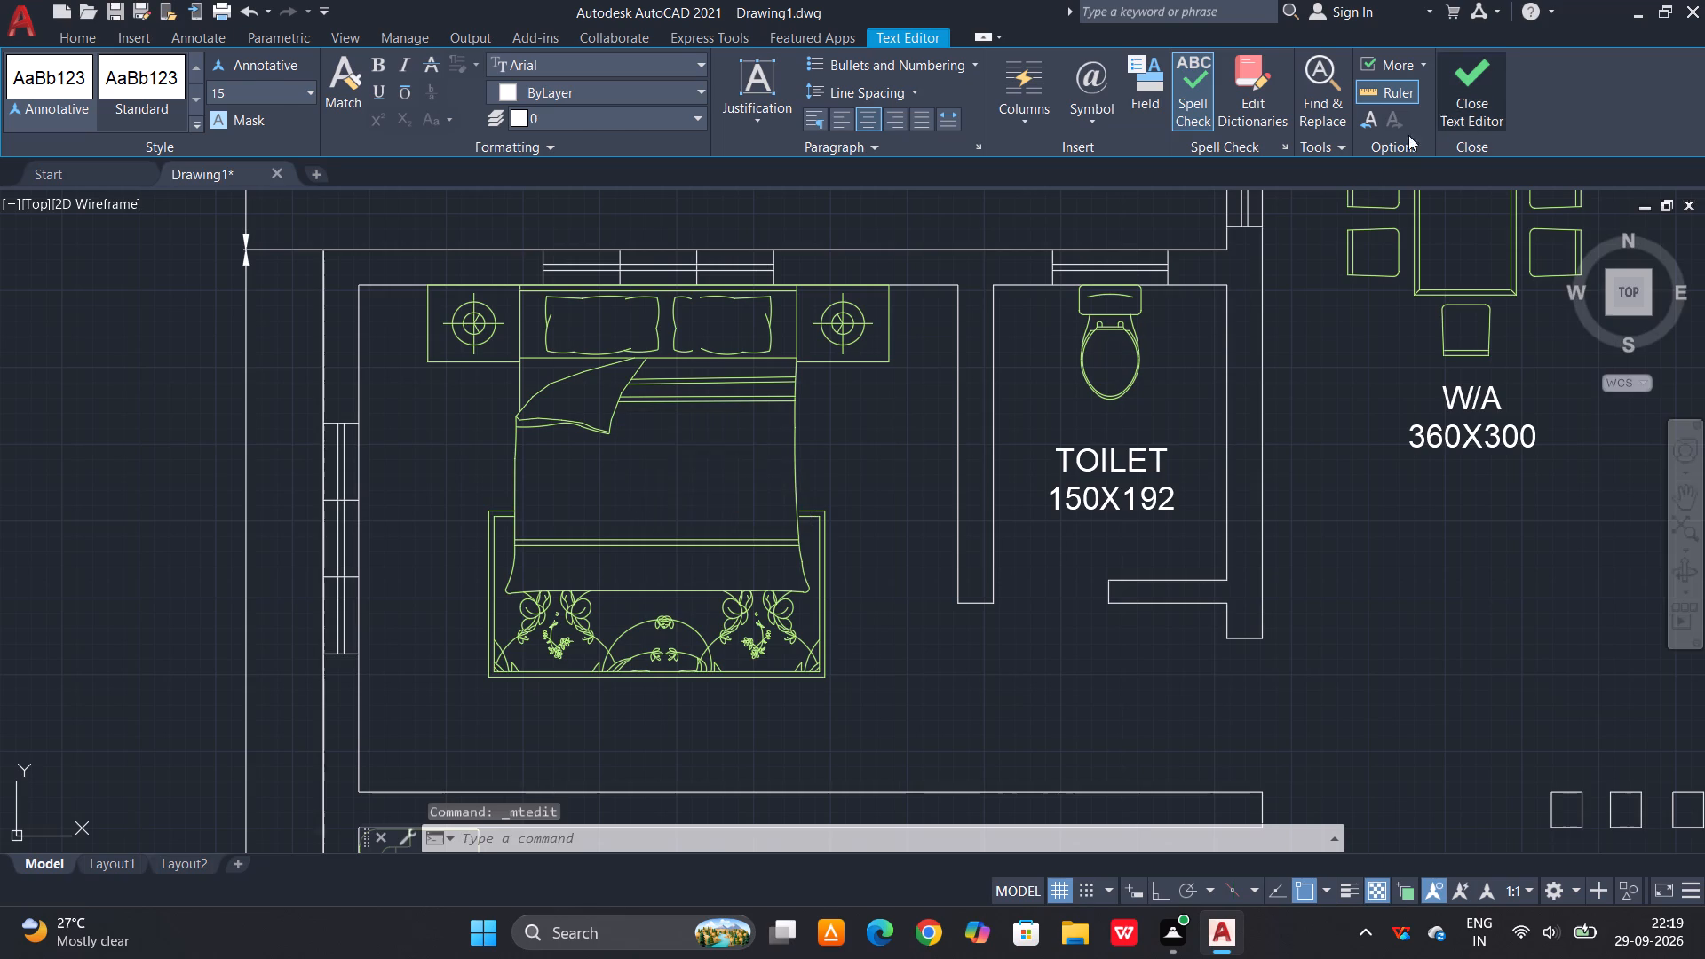
Move the BEDROOM 390X330 label slightly left so it sits centred on the upper-left bed.
click(718, 472)
click(696, 483)
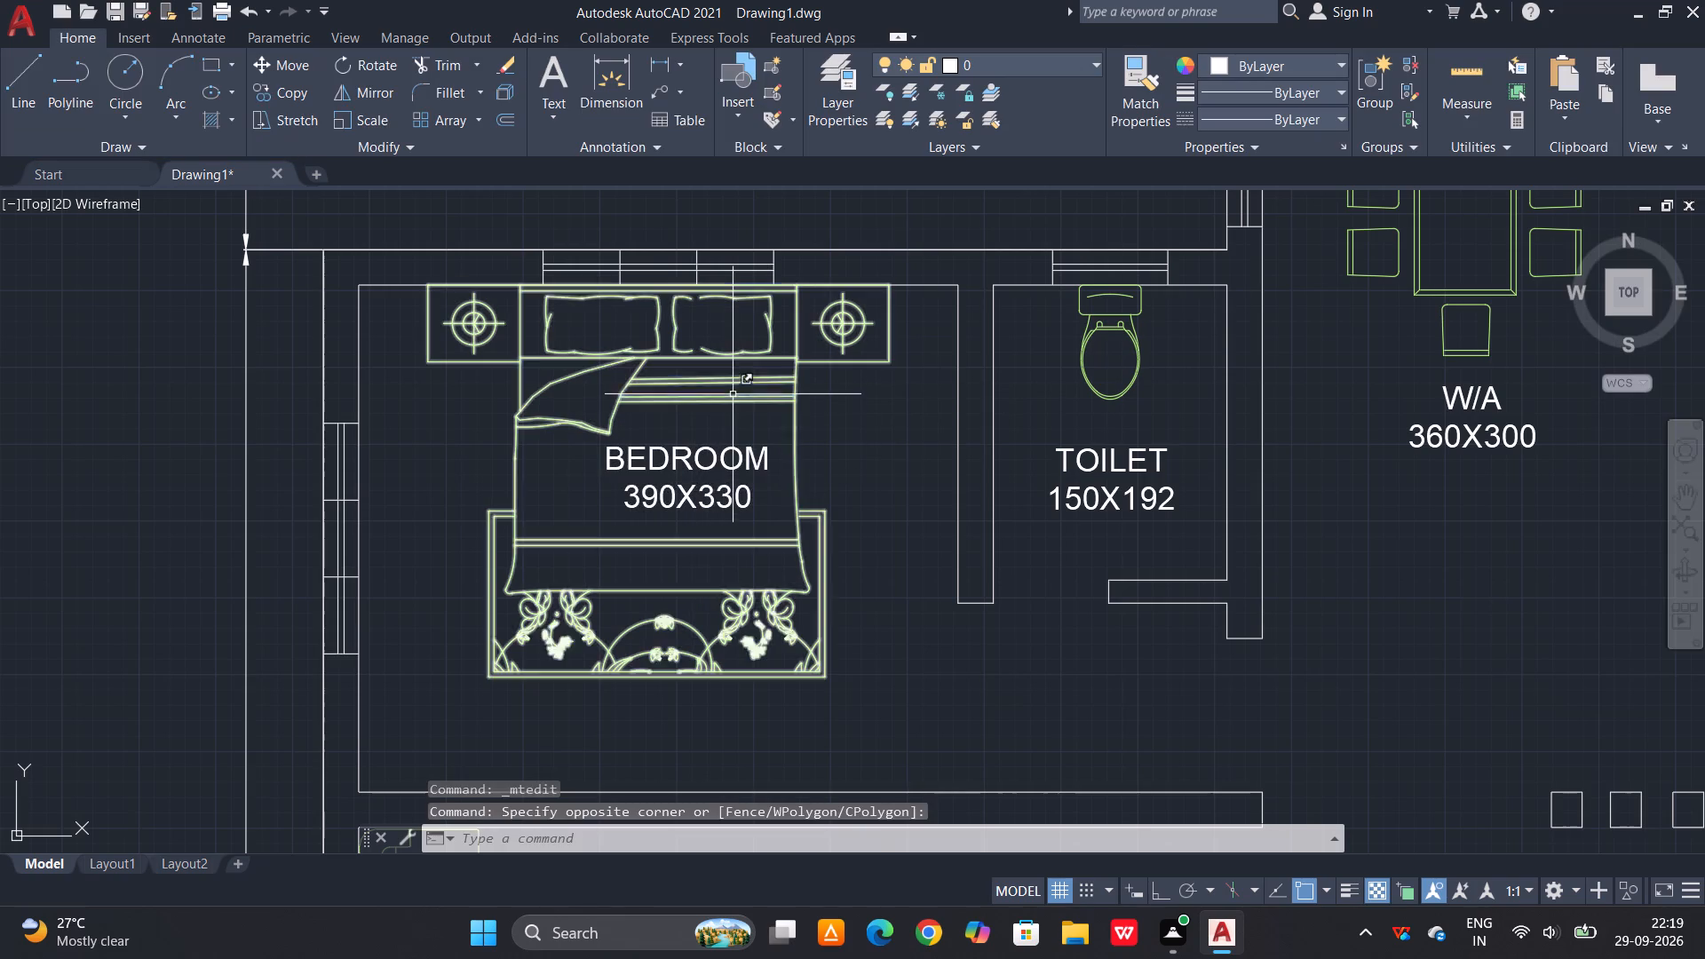
click(733, 394)
key(Escape)
click(708, 447)
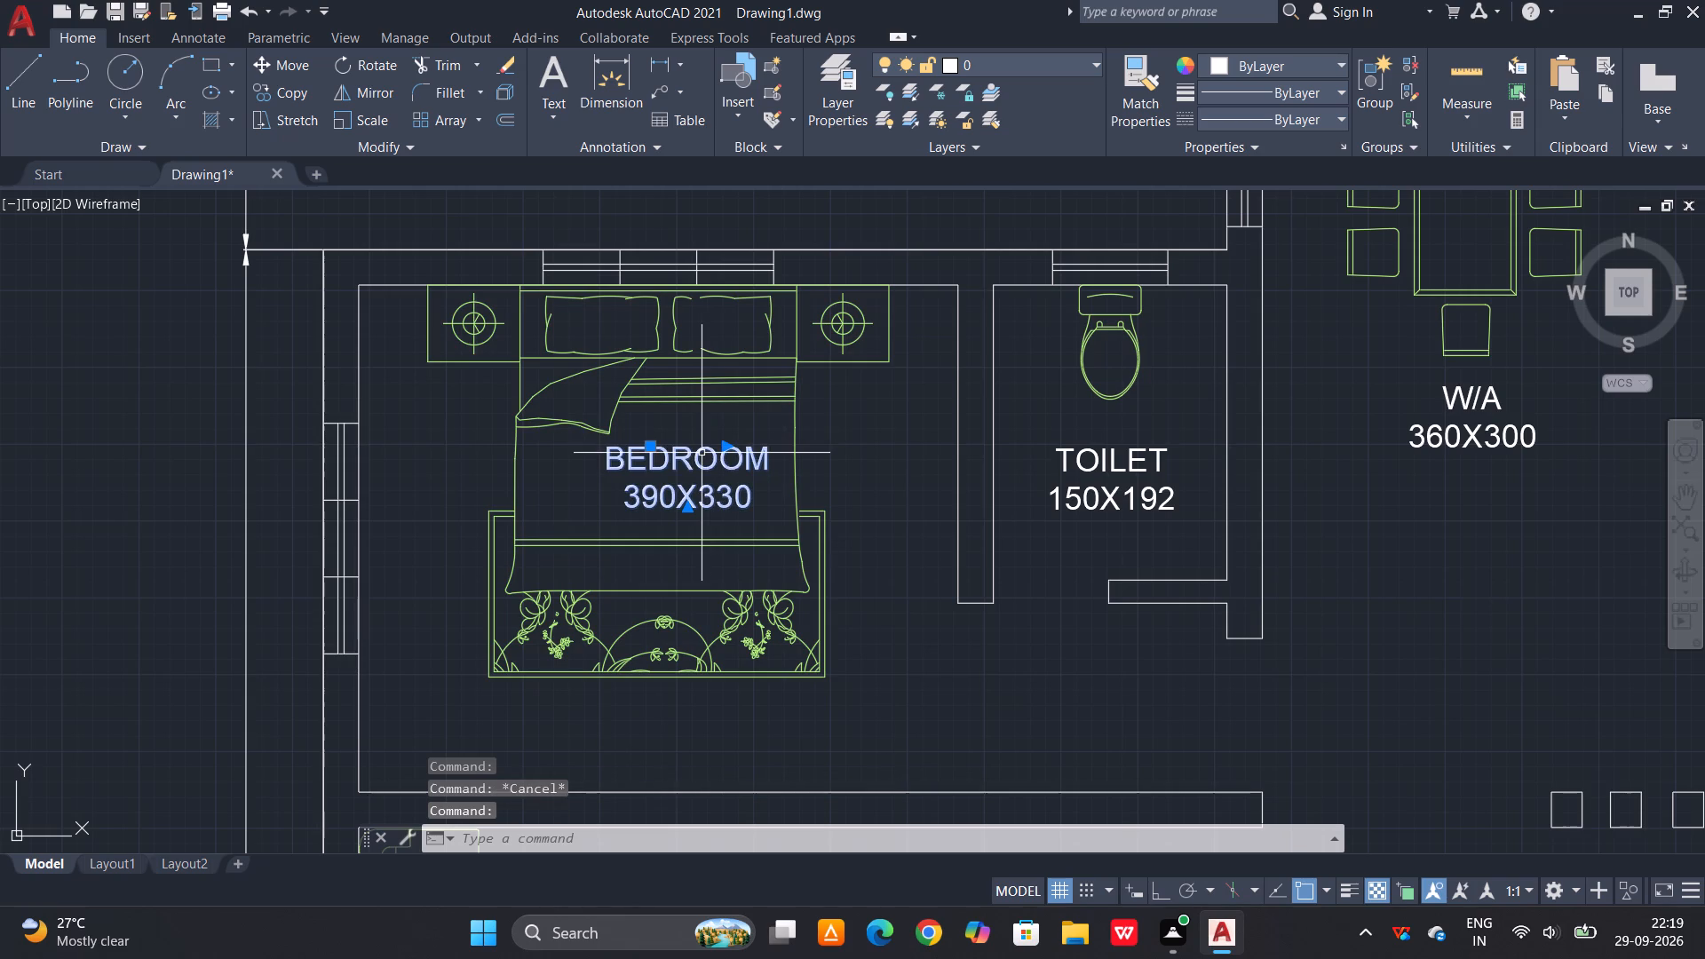
text(M)
key(space)
click(702, 453)
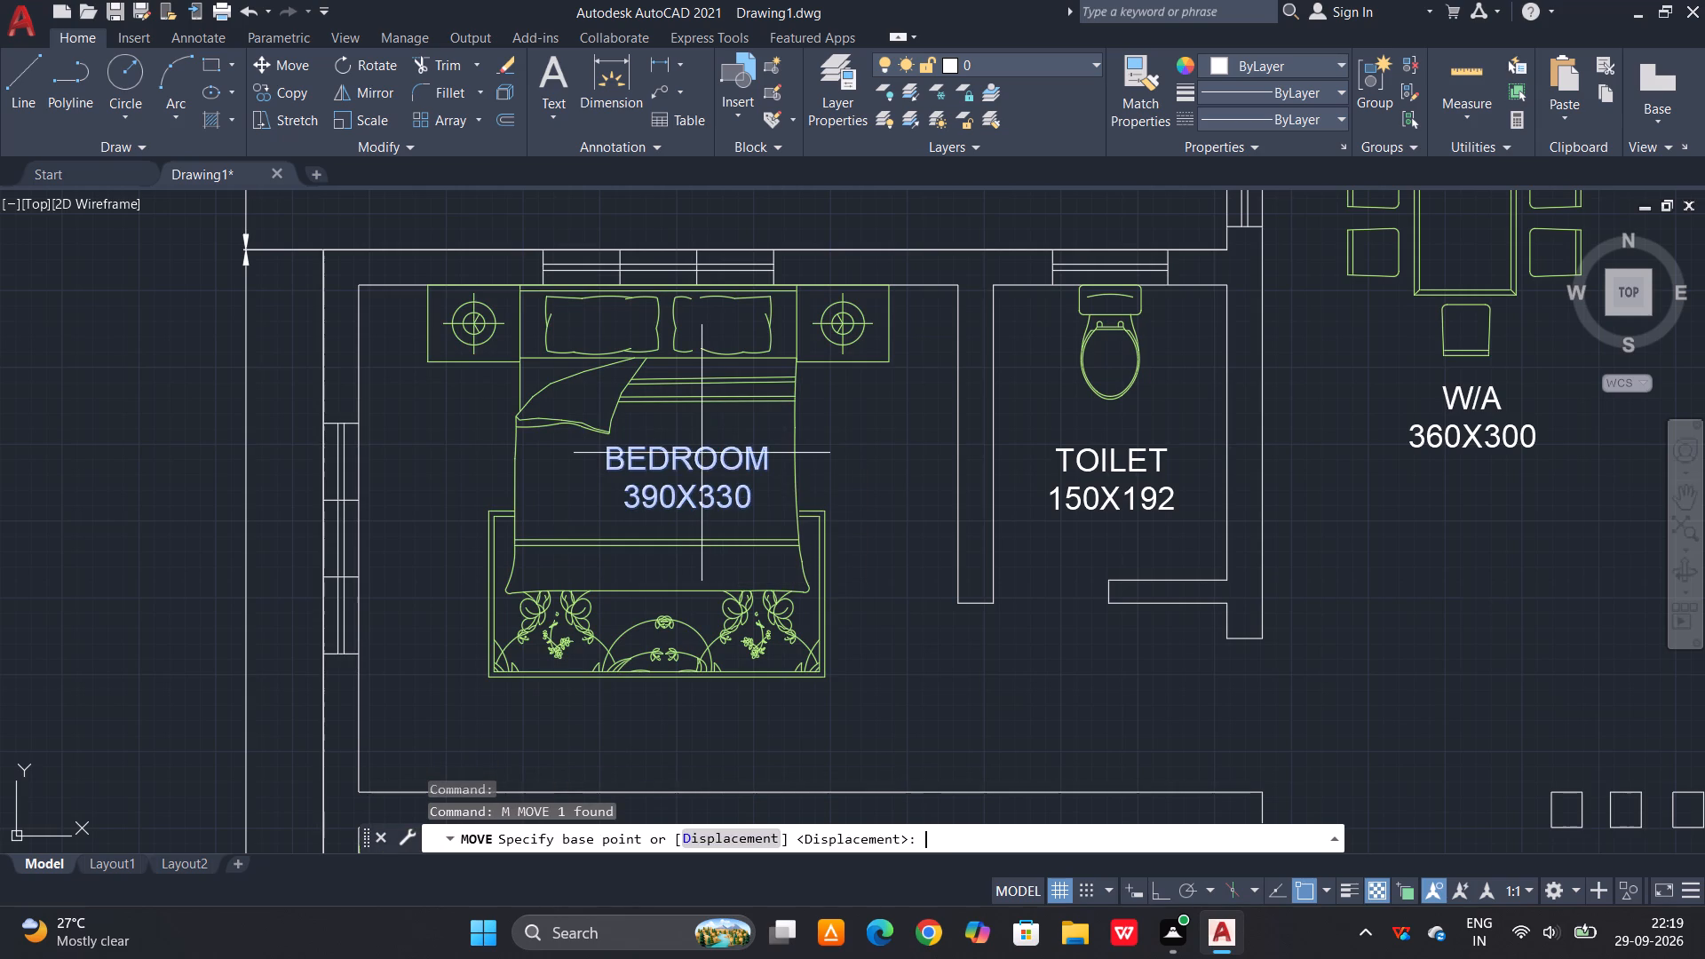
drag(671, 459, 638, 466)
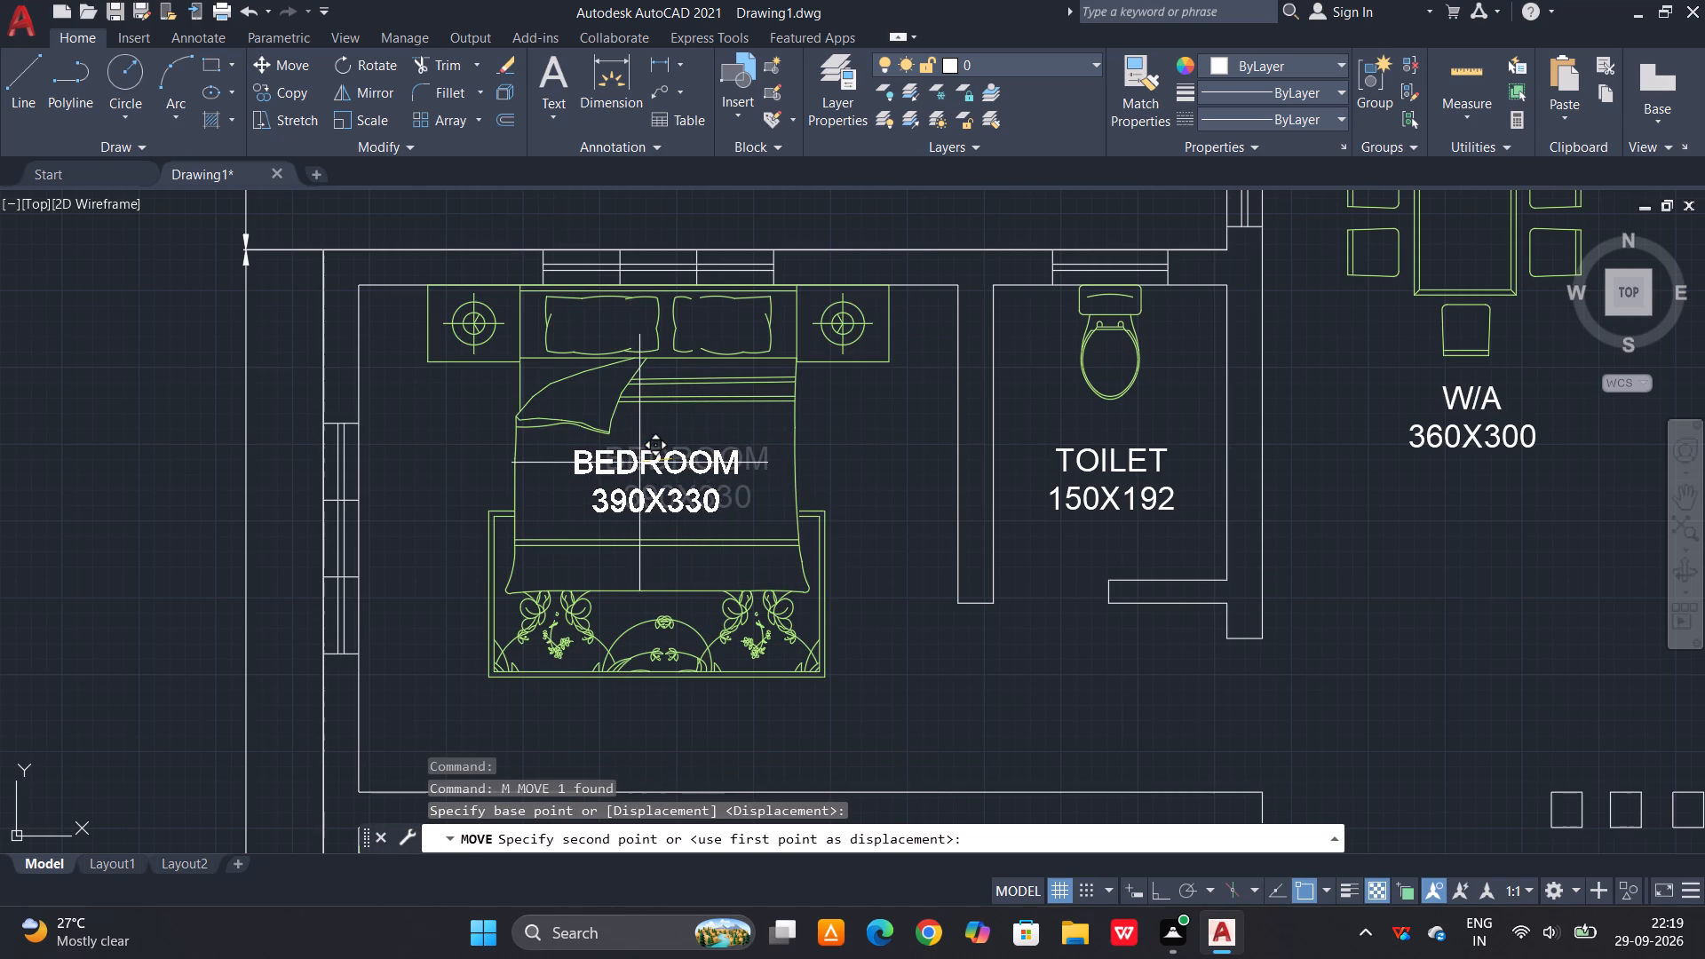
click(642, 462)
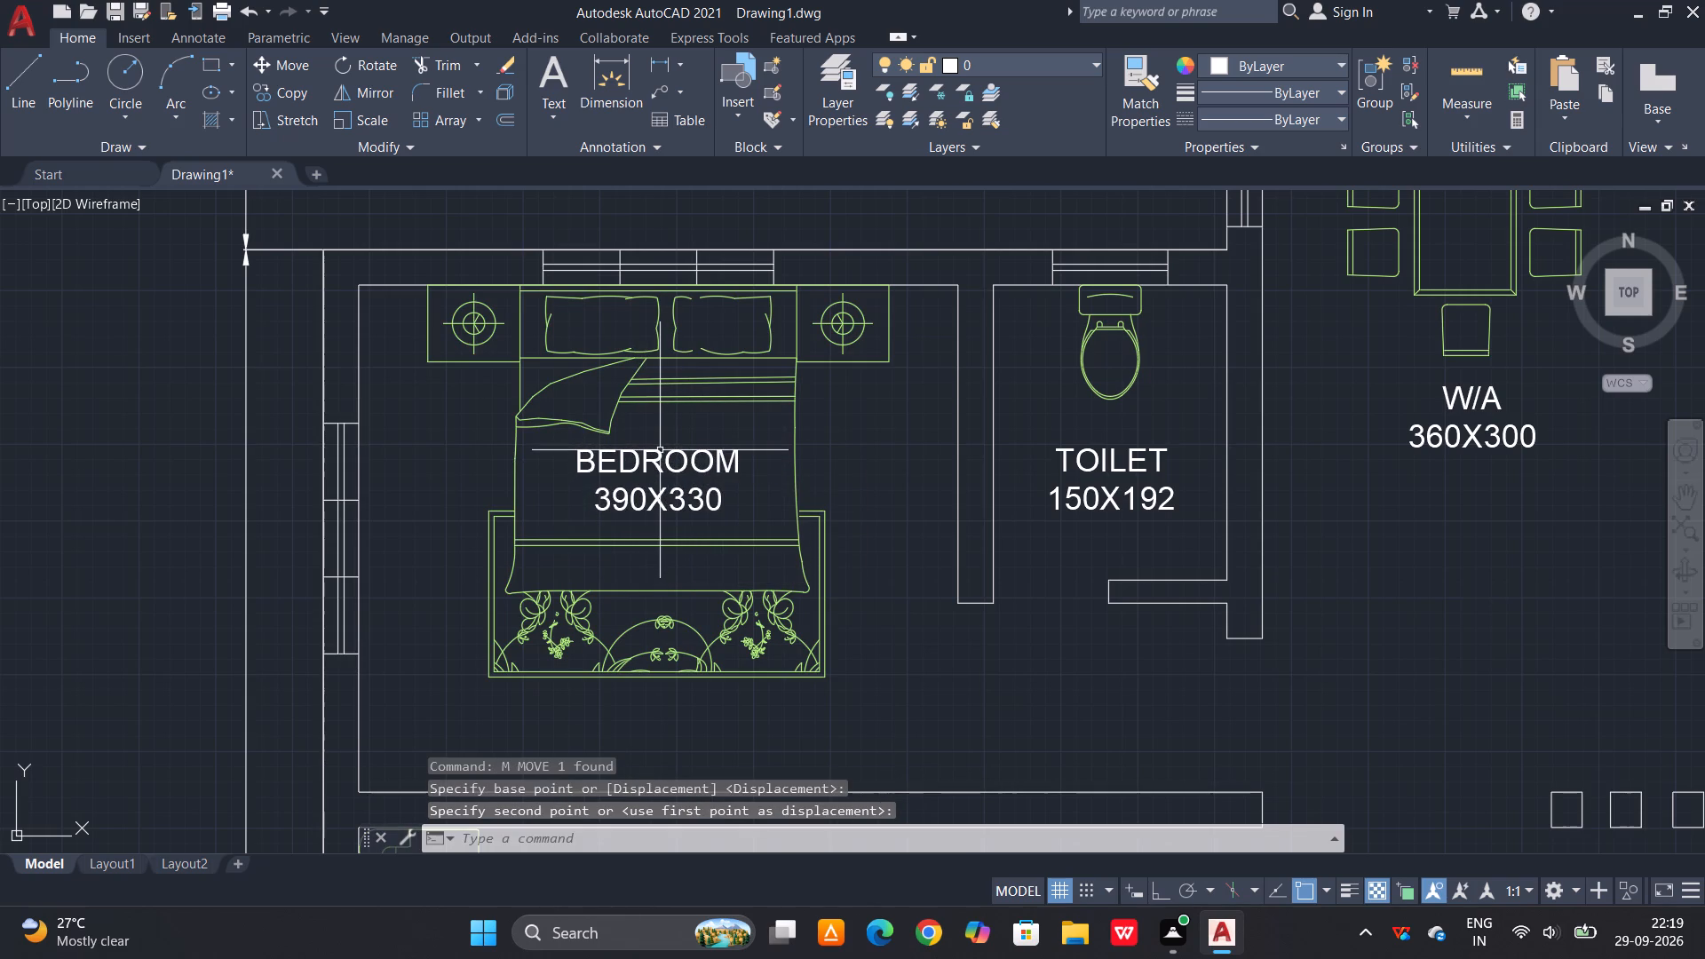
key(Escape)
Copy the BEDROOM 390X330 label onto the bed in the right-hand bedroom.
click(660, 450)
click(638, 488)
key(Escape)
click(666, 459)
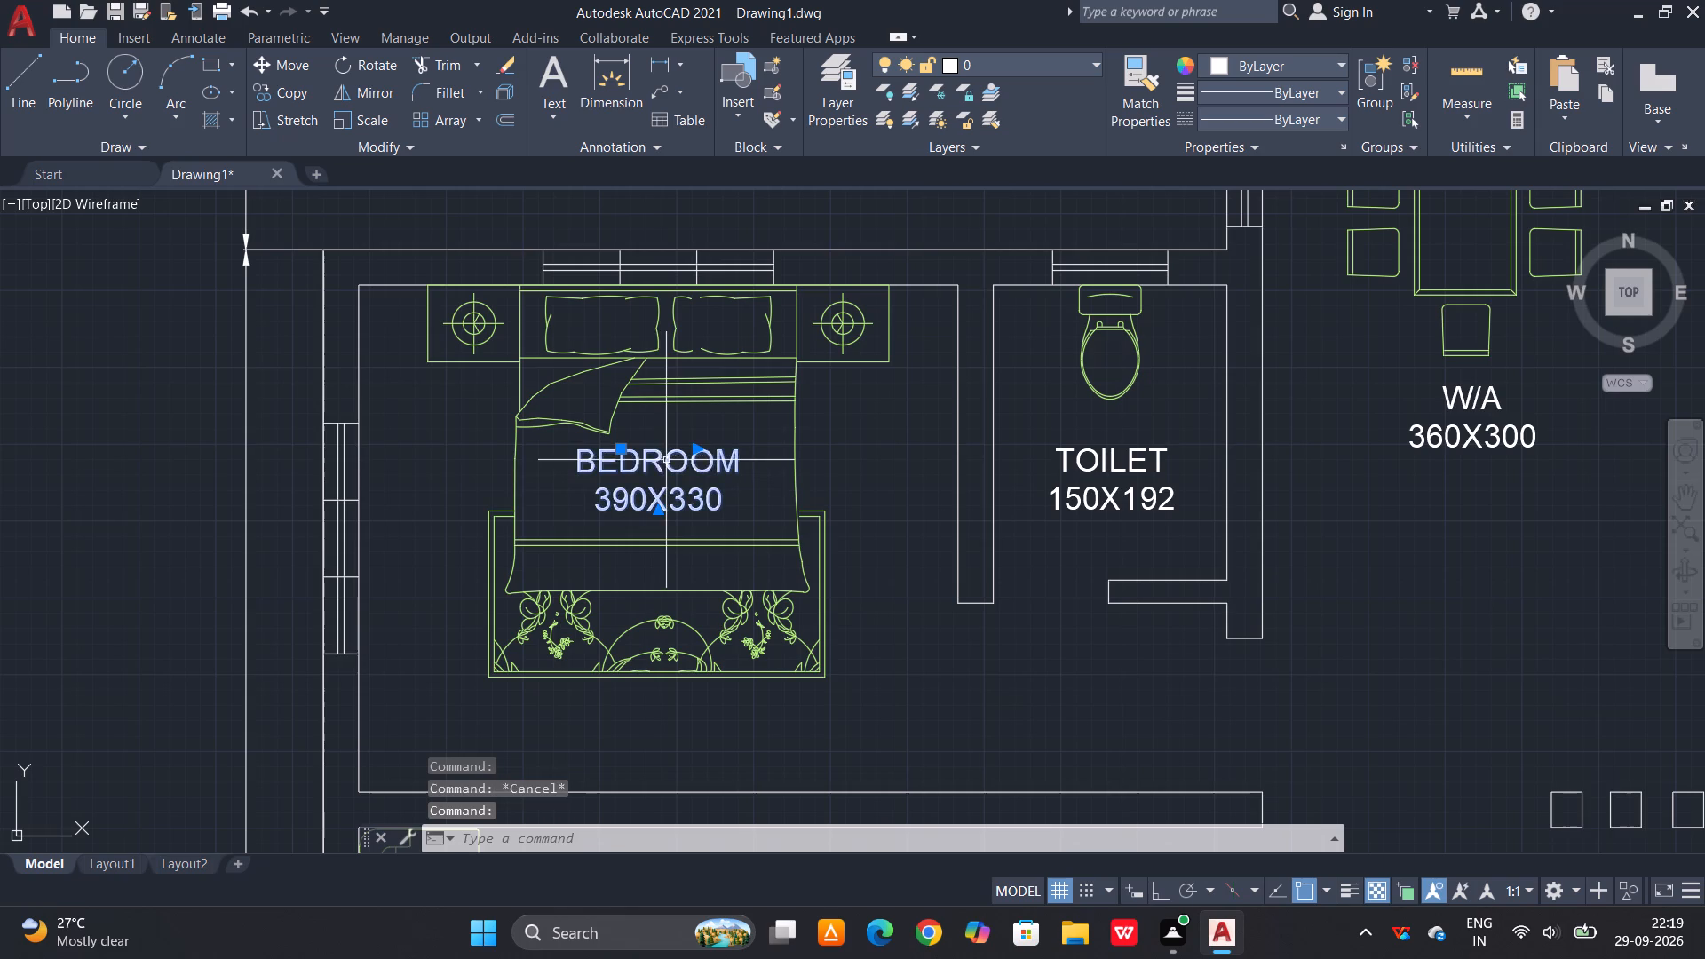
text(CO)
key(space)
click(659, 466)
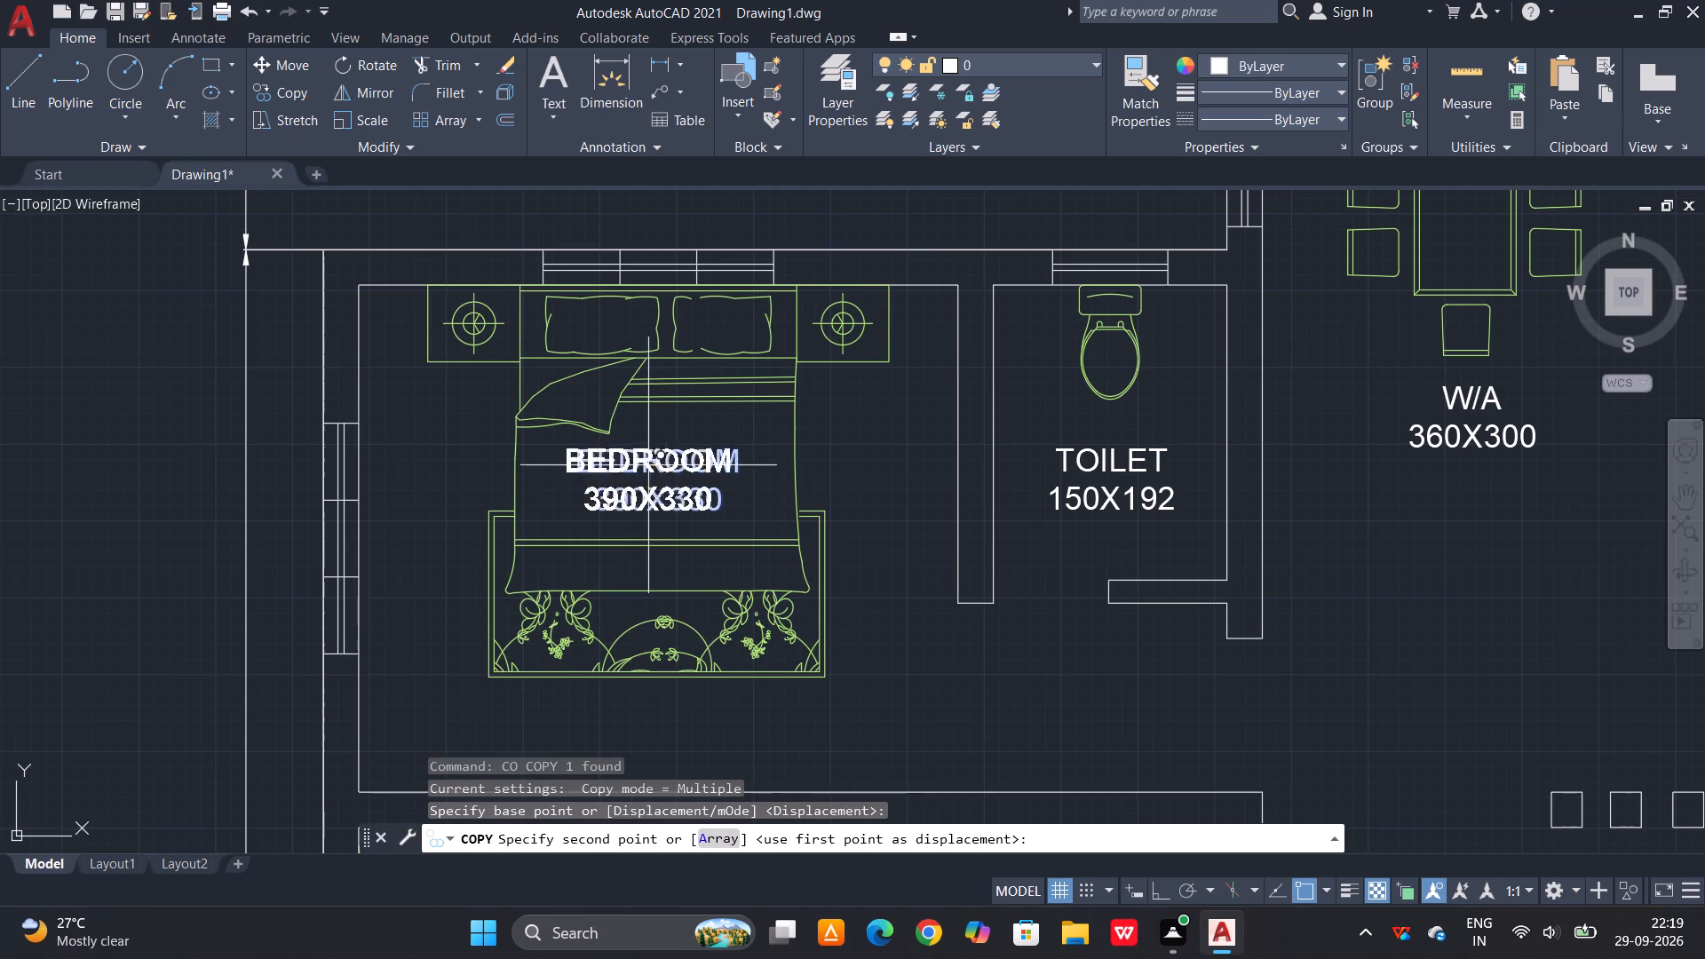
scroll(596, 459, down, 3)
scroll(937, 585, up, 3)
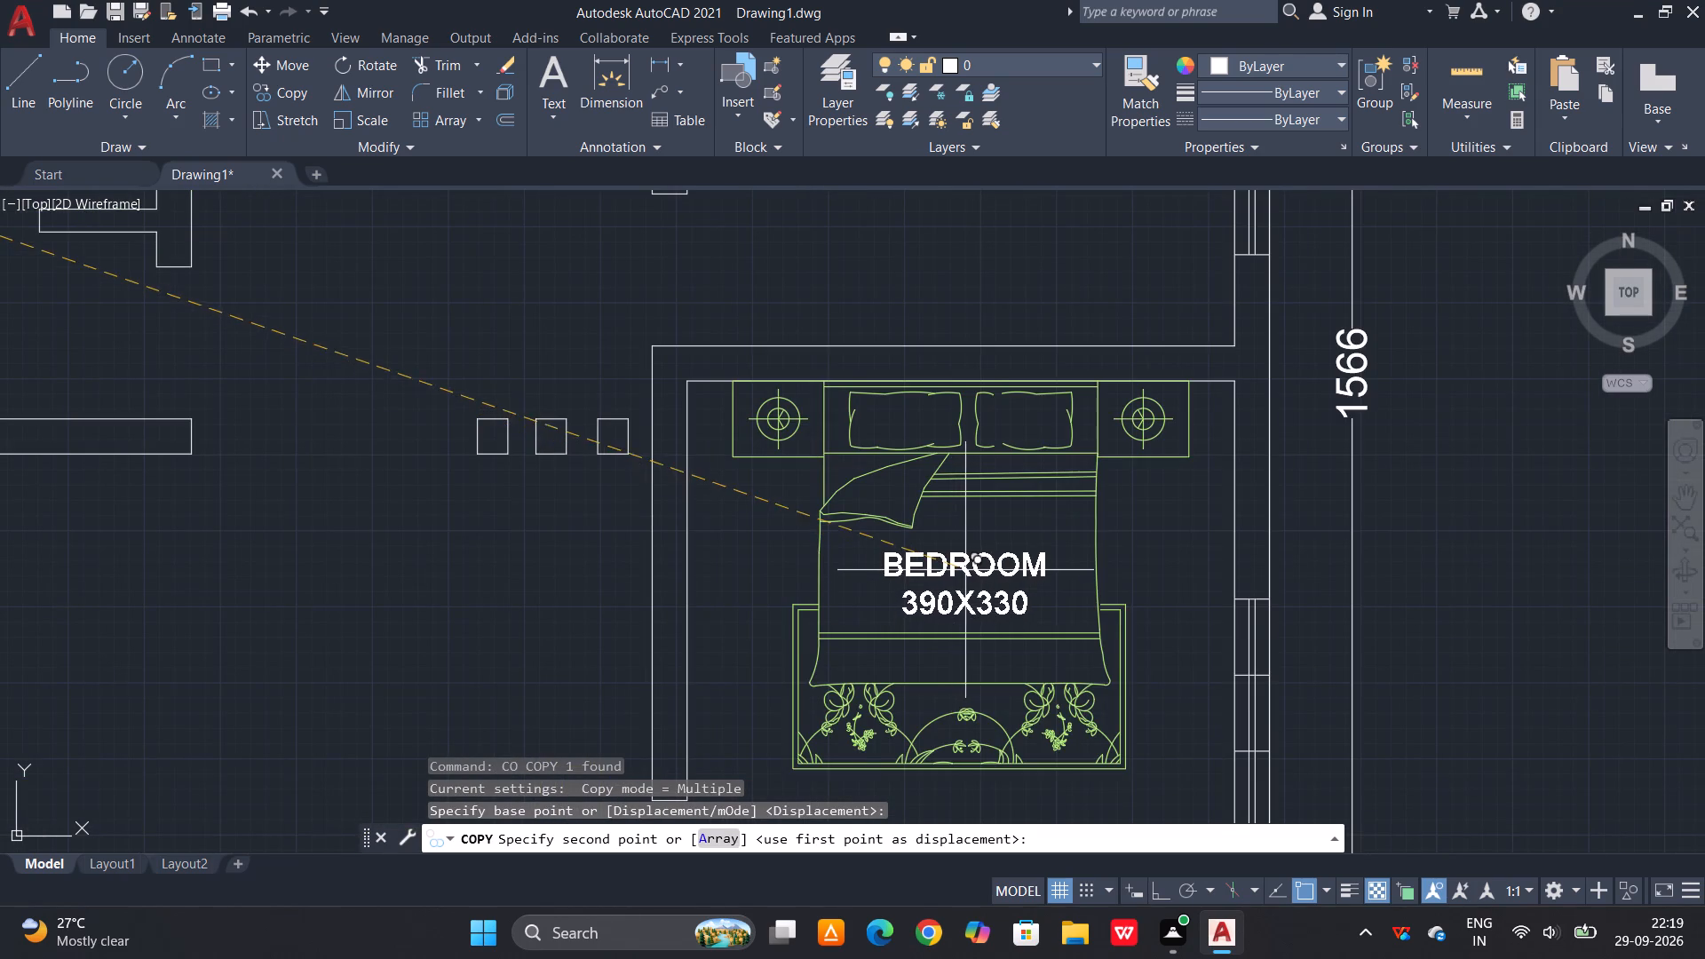
click(969, 567)
Place another copy of the BEDROOM 390X330 label on the bed in the lower-left bedroom and end the copying.
scroll(1049, 378, down, 3)
scroll(651, 653, up, 4)
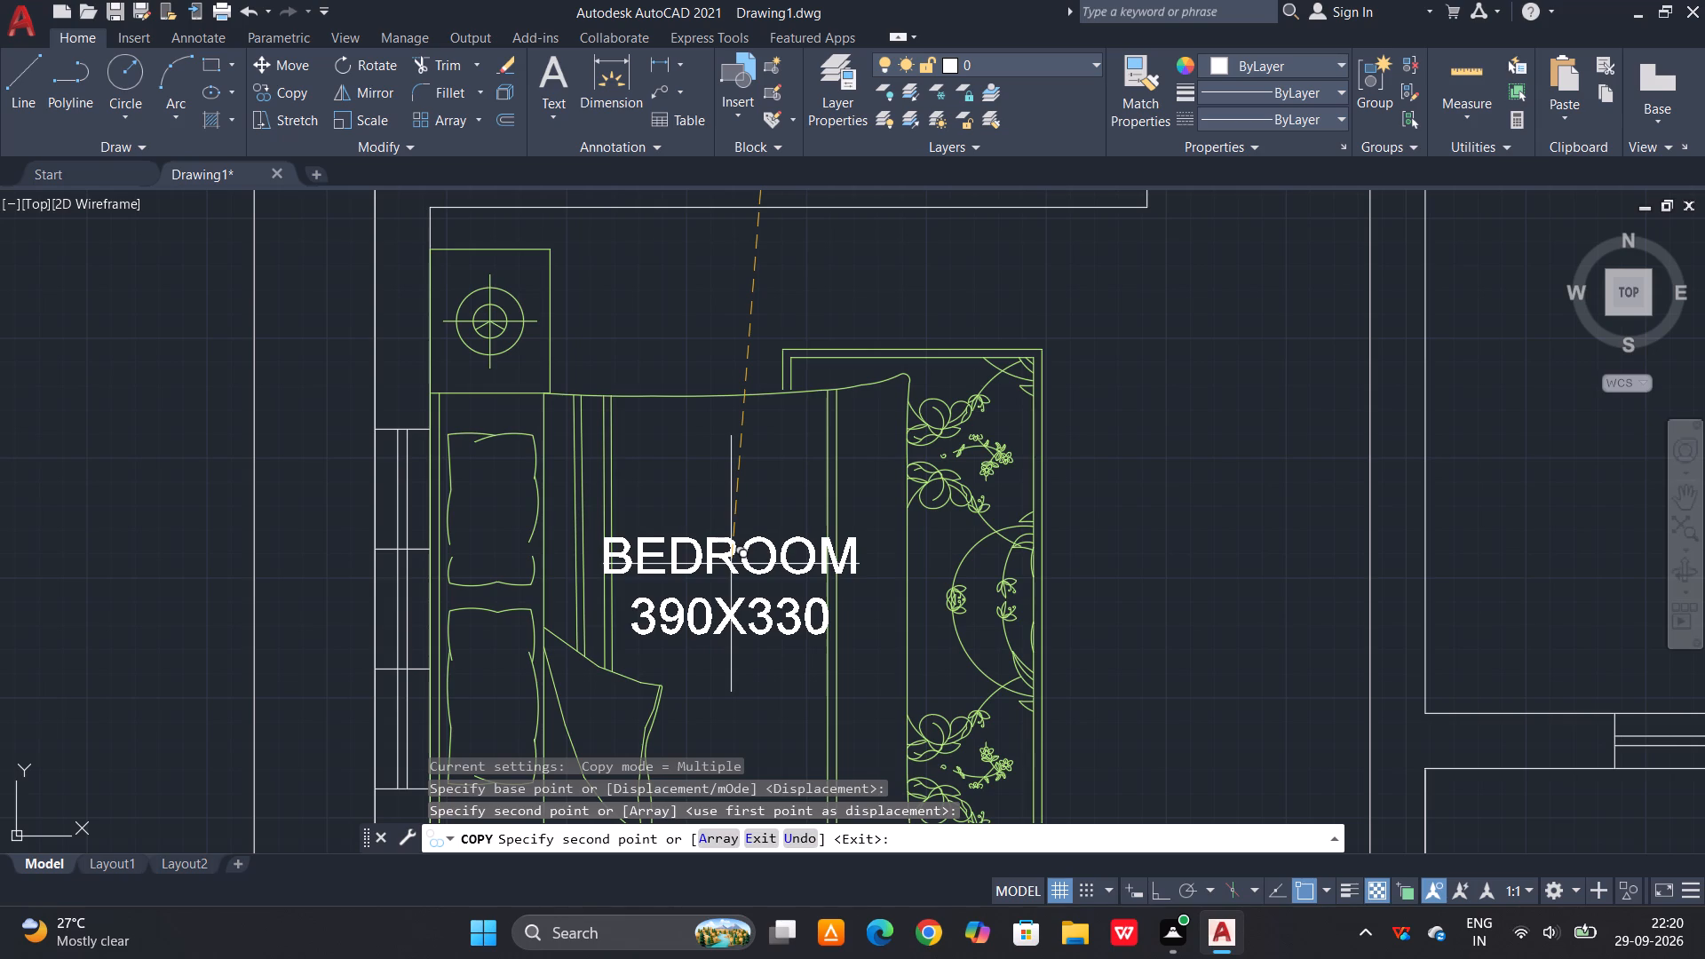
click(720, 610)
scroll(722, 598, down, 1)
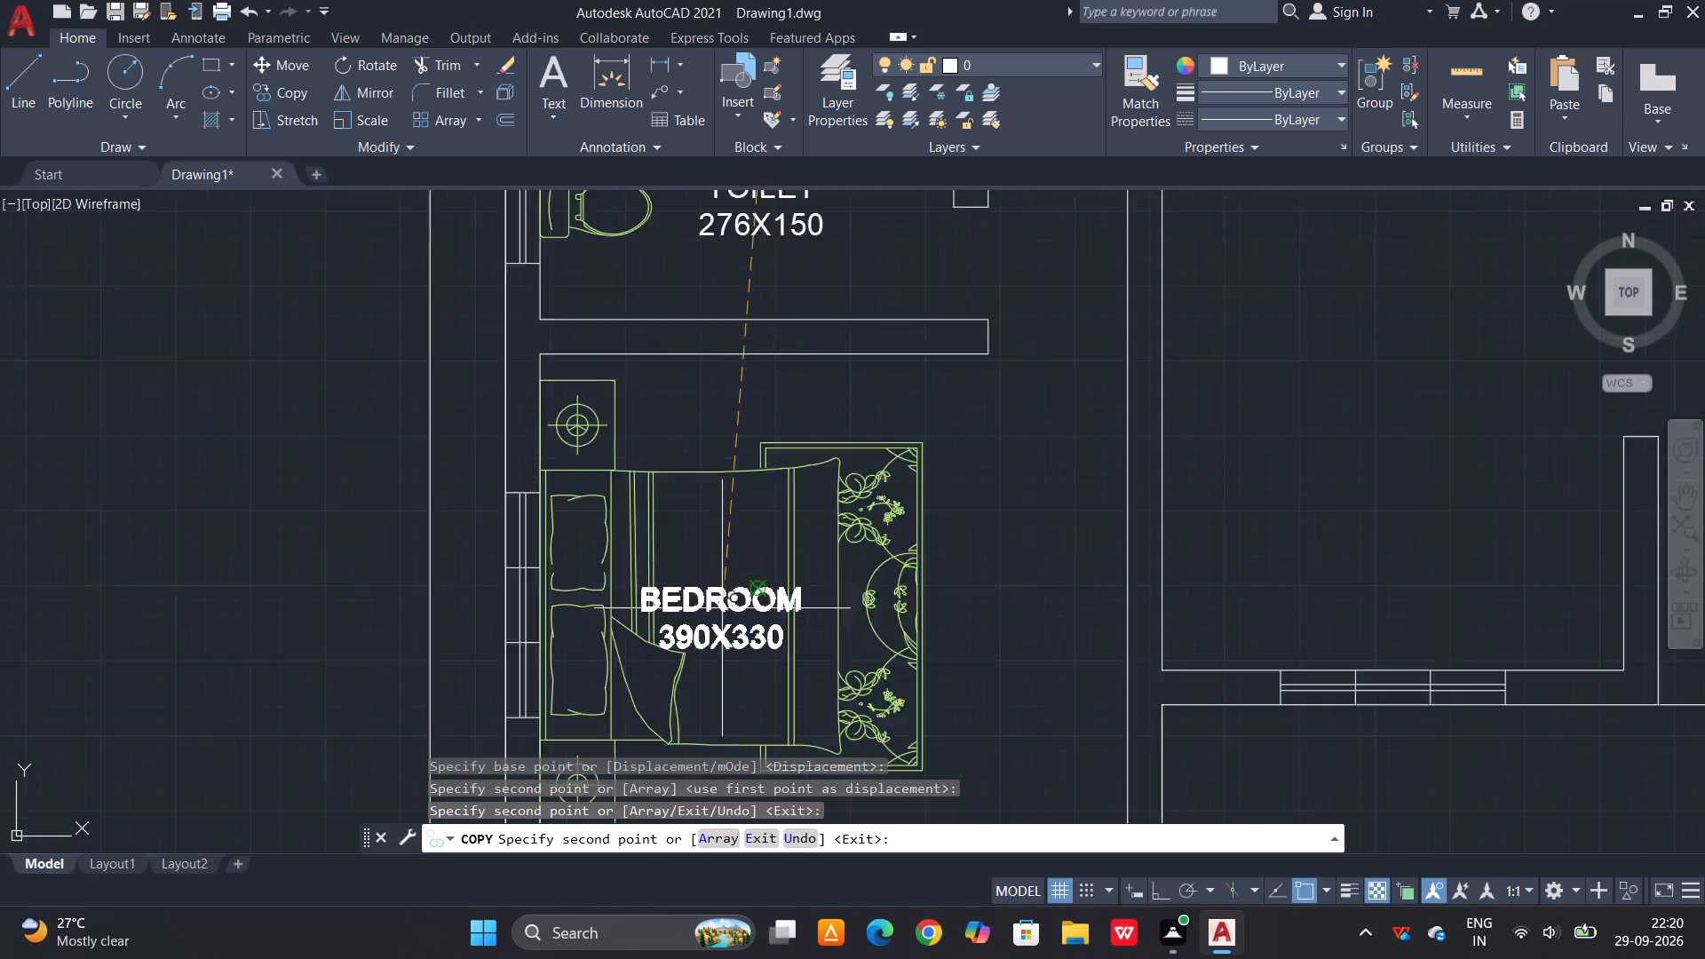
scroll(722, 619, down, 2)
key(Escape)
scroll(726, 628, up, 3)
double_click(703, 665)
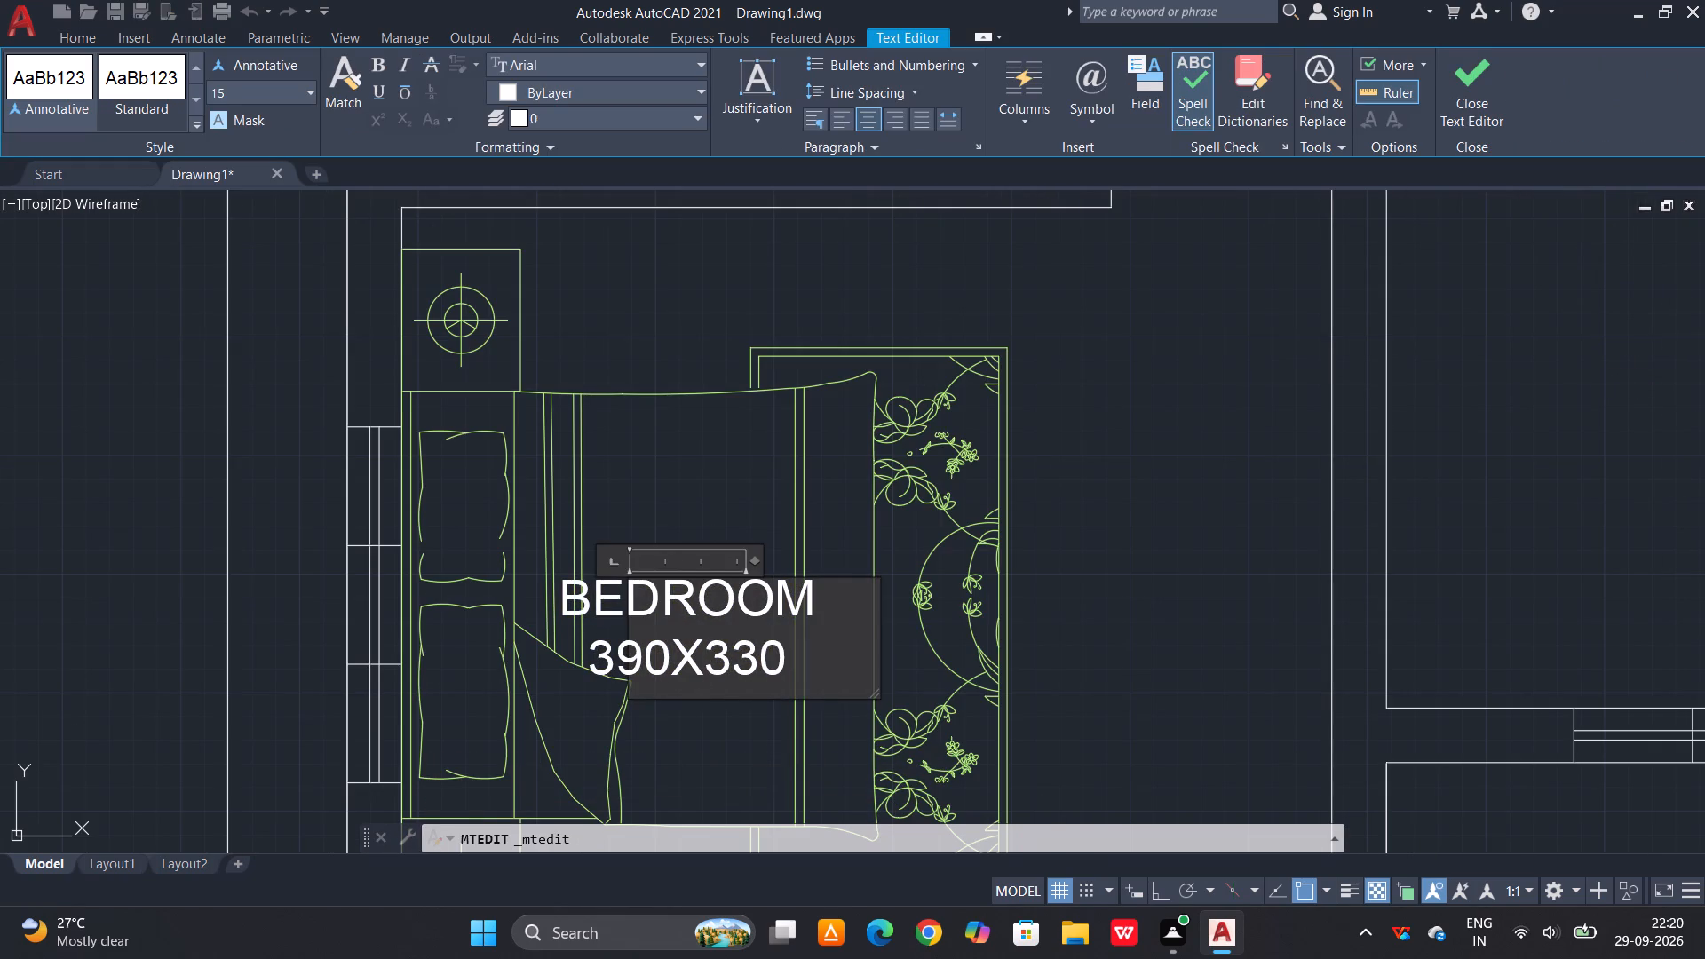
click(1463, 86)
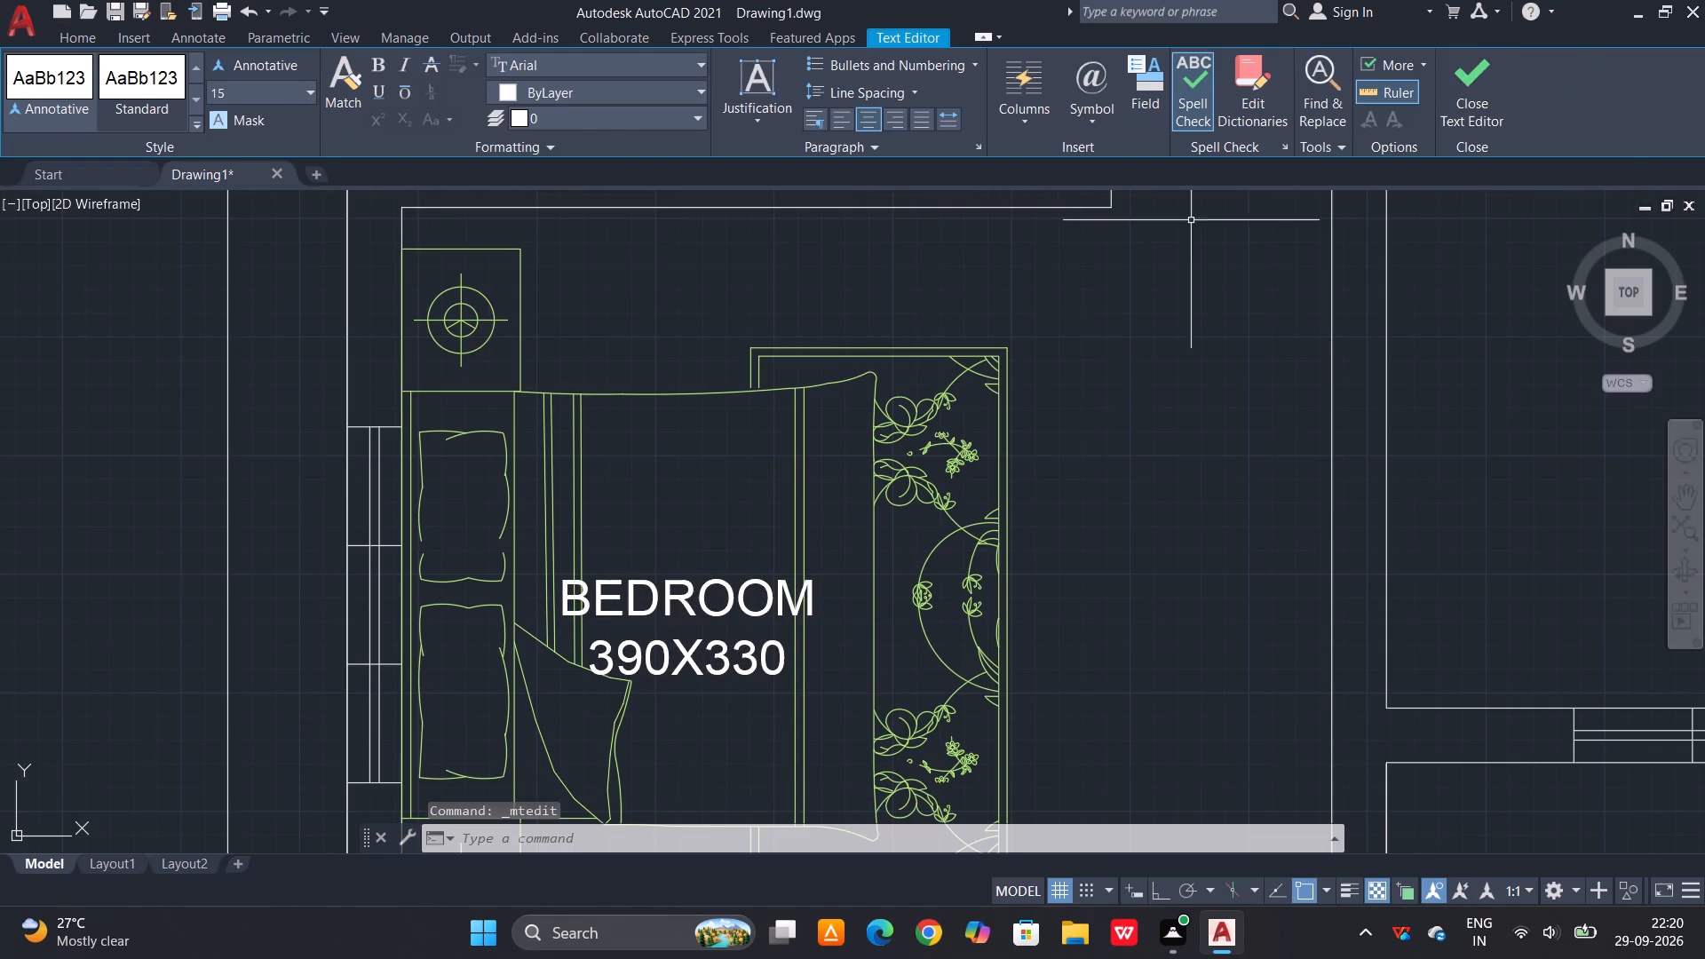
Change the size line of the right-hand bedroom's BEDROOM label to 360X376 and finish the text edit.
scroll(826, 414, down, 1)
scroll(914, 429, down, 1)
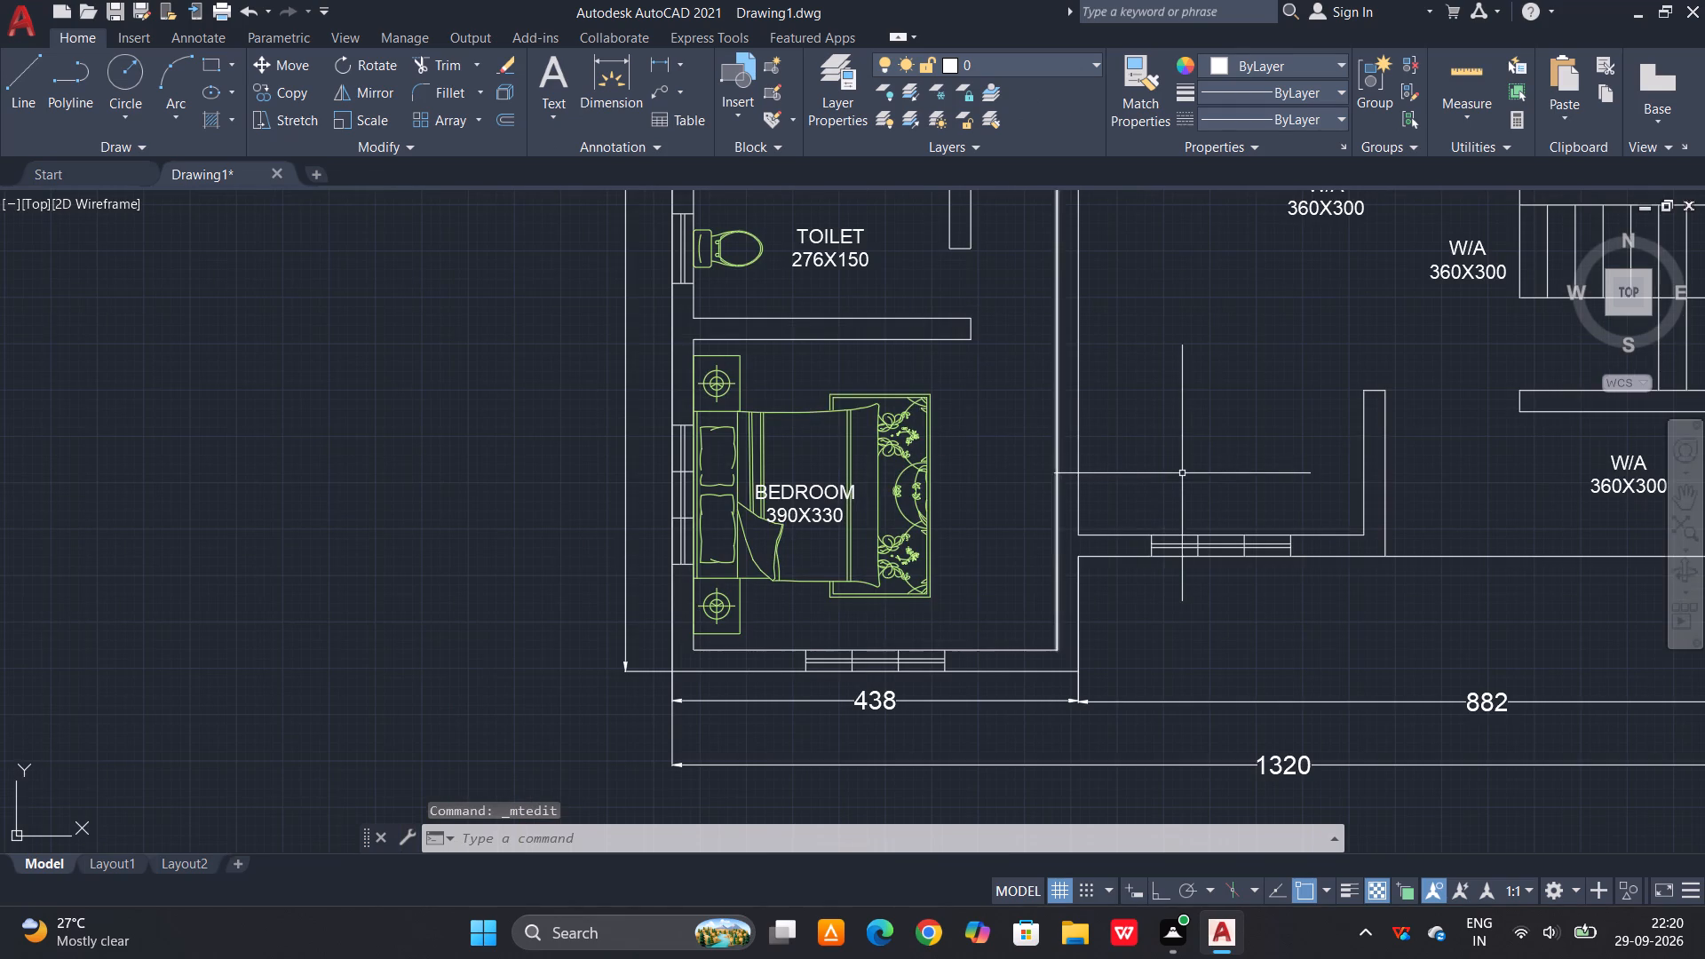
middle_drag(1183, 473, 1110, 483)
middle_drag(1225, 451, 857, 586)
scroll(1061, 534, down, 1)
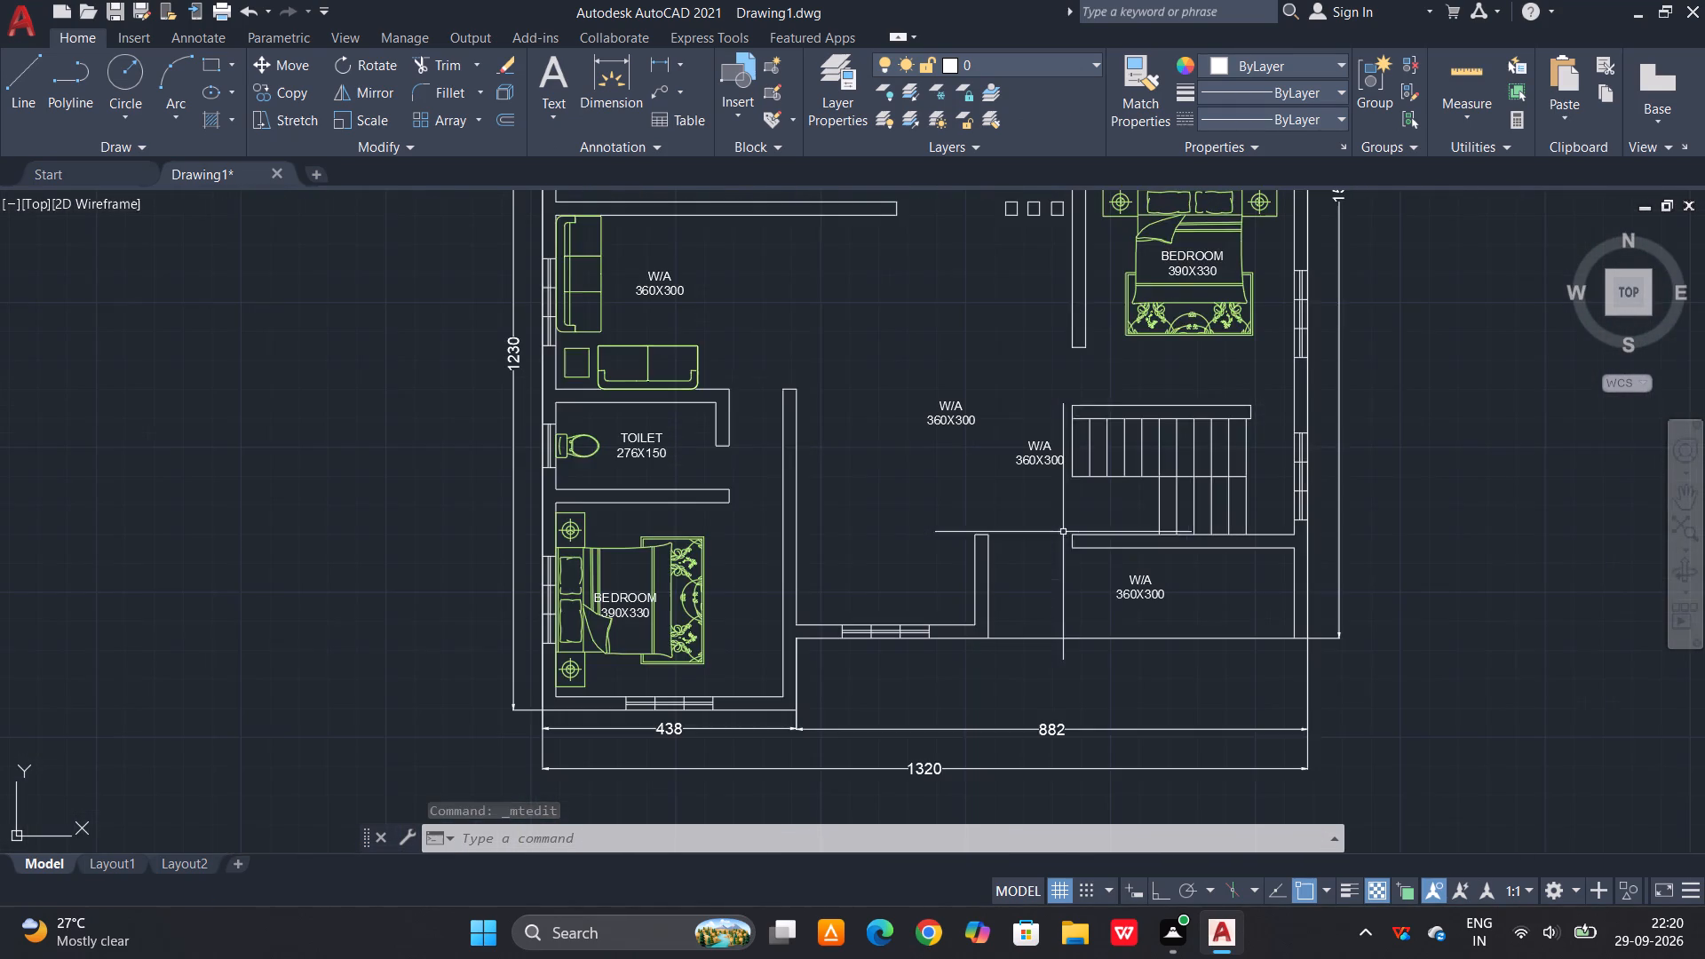
scroll(1201, 206, up, 3)
triple_click(1095, 458)
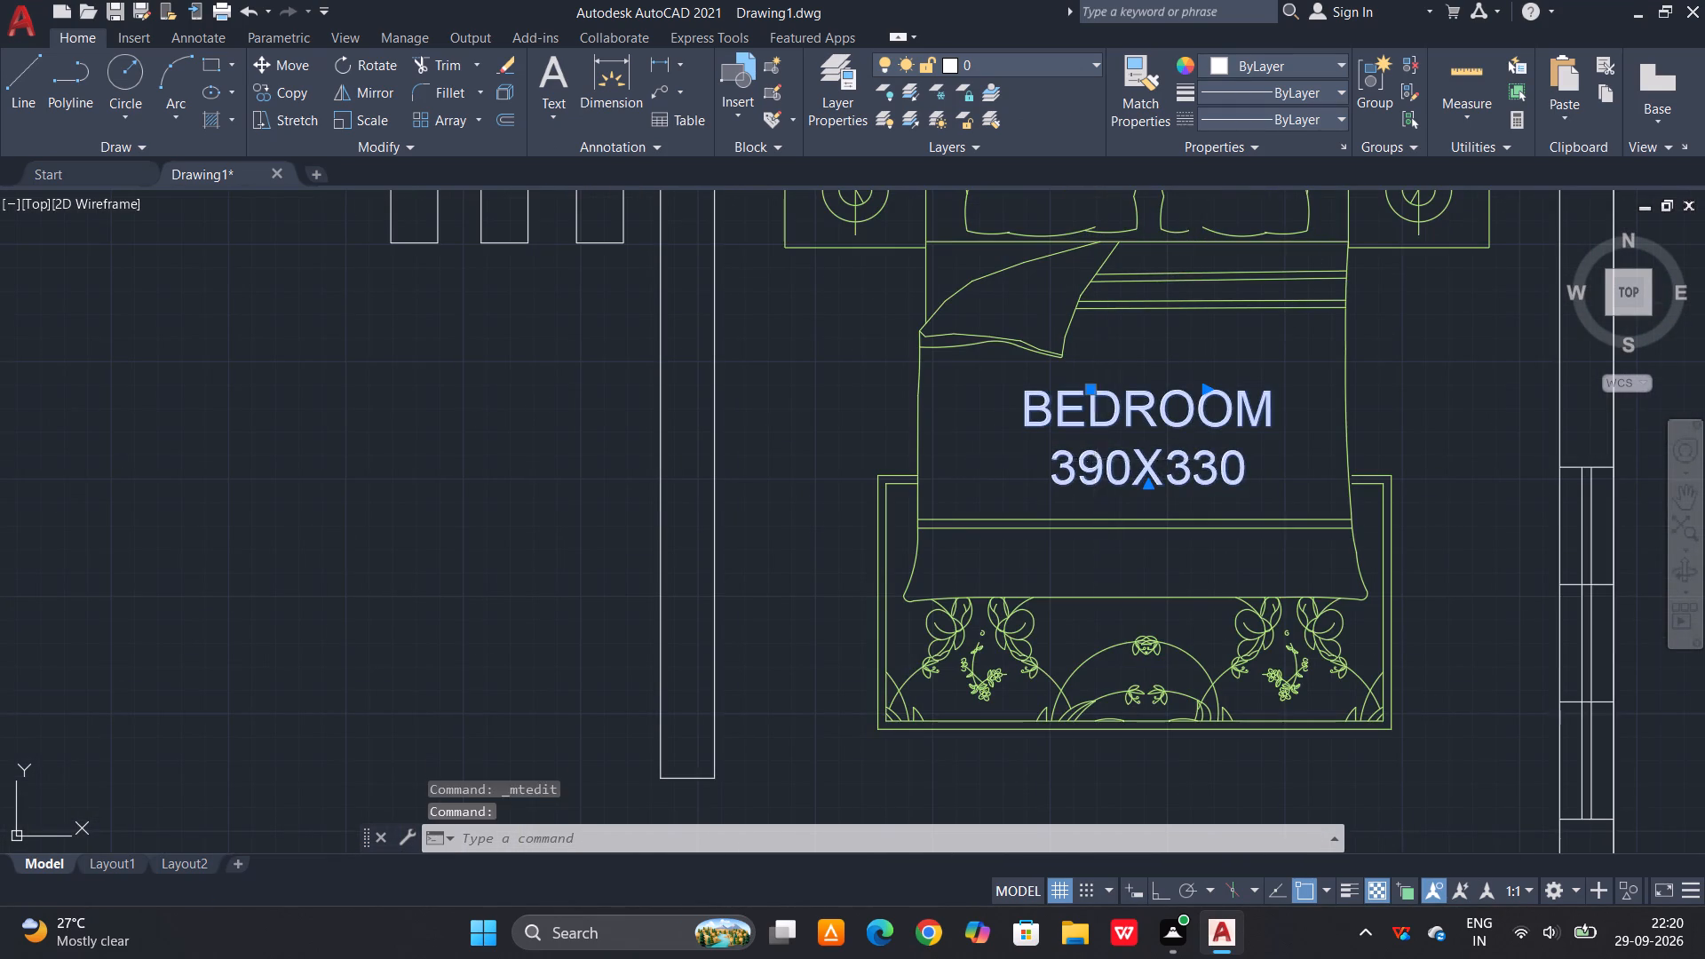
key(BackSpace)
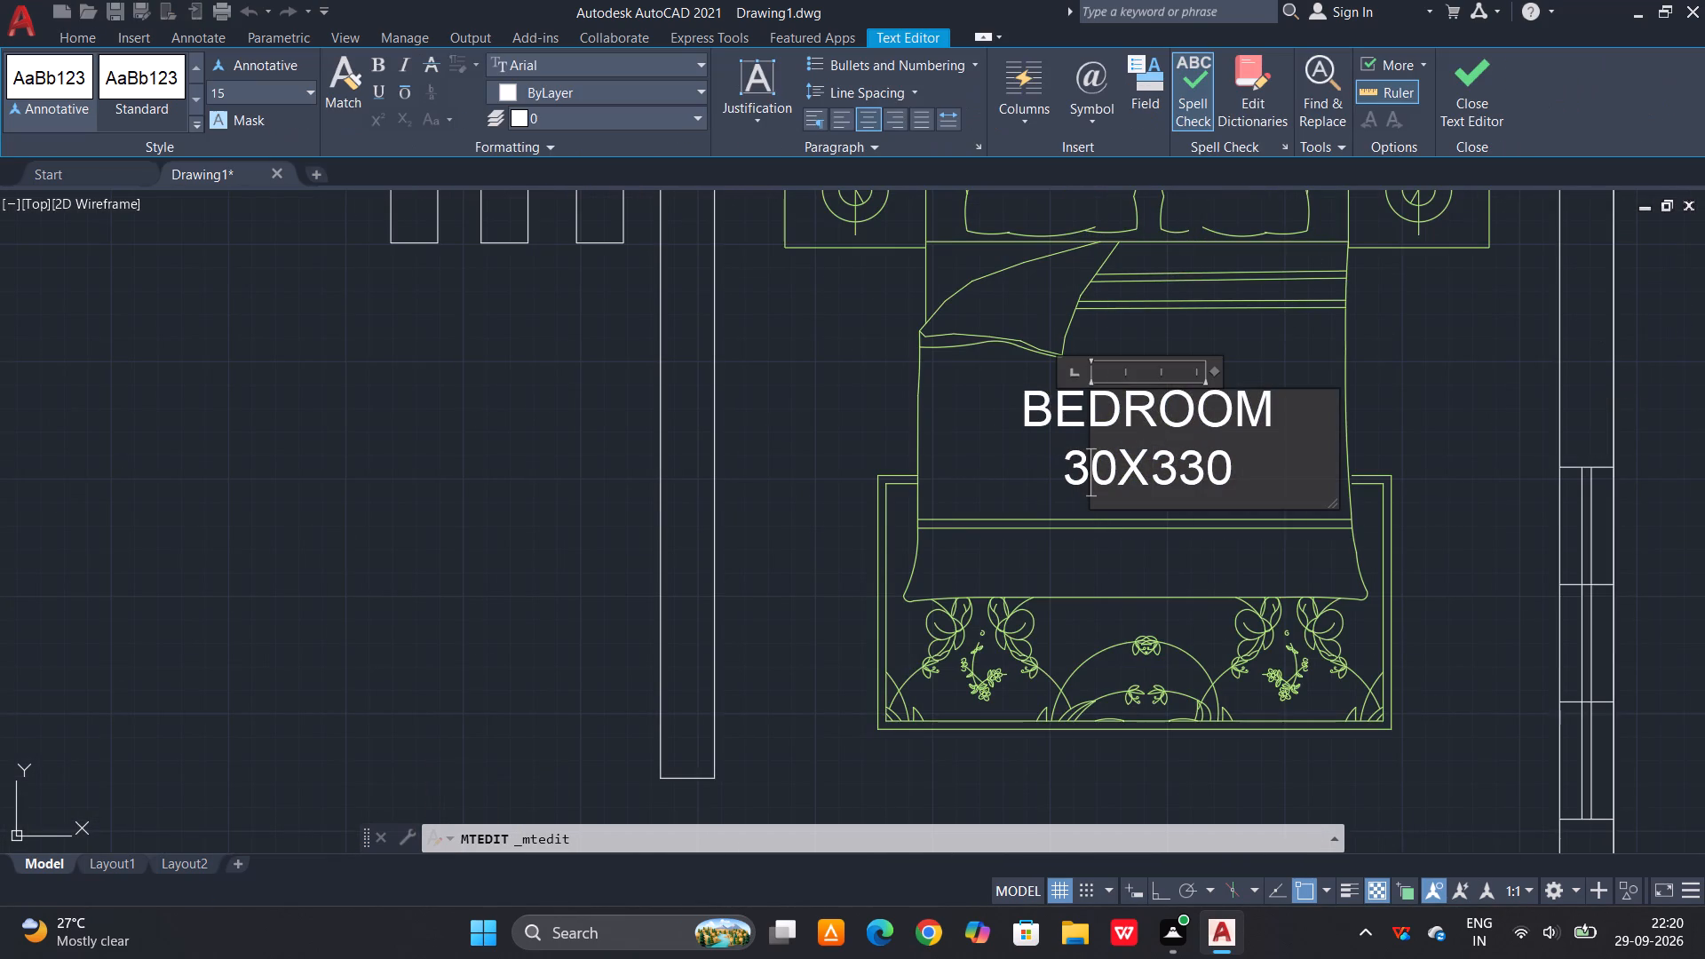
key(6)
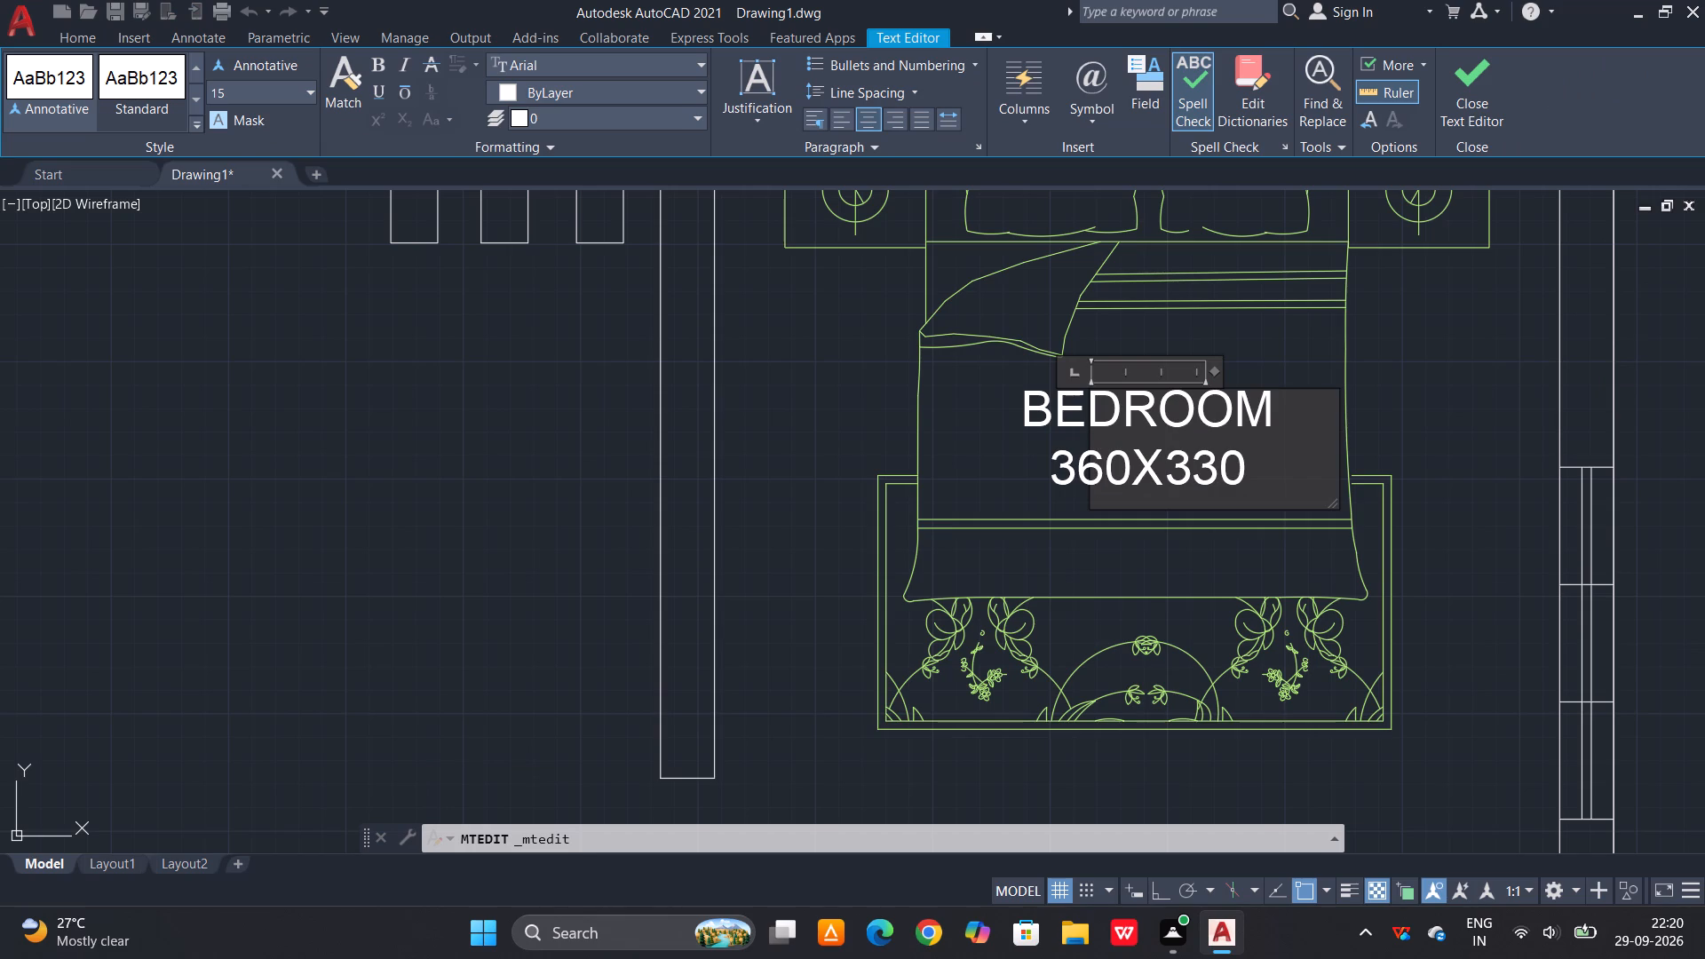
click(1260, 479)
click(1265, 451)
click(1246, 463)
key(BackSpace)
key(BackSpace)
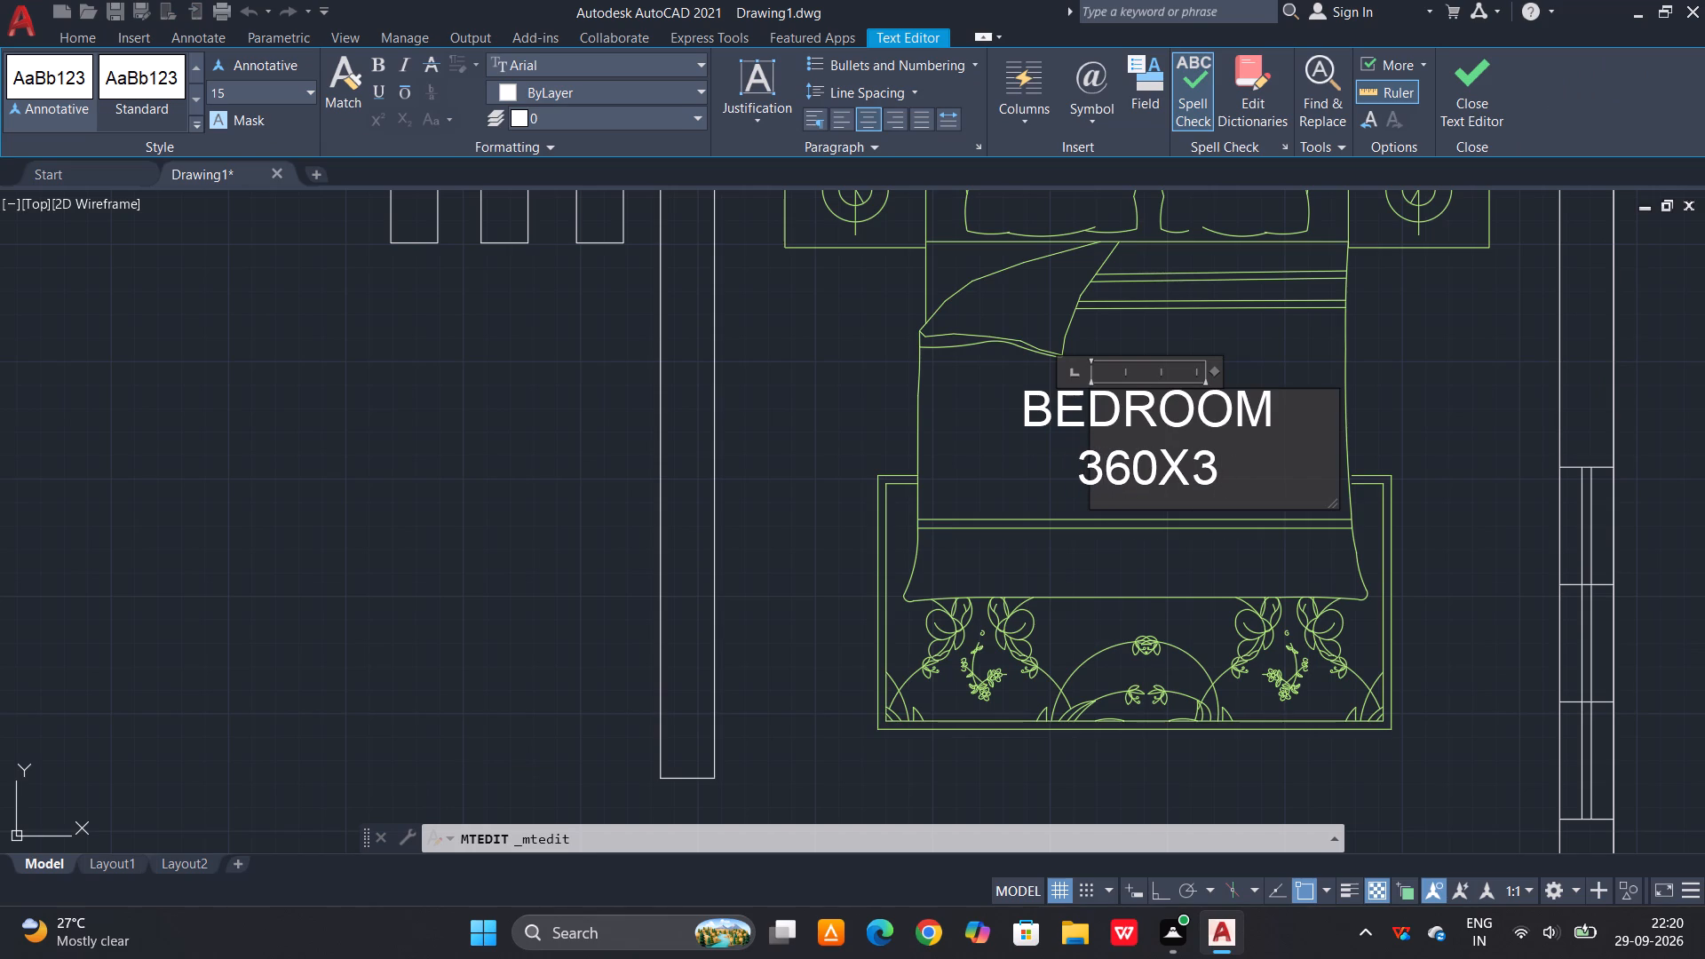
key(7)
key(6)
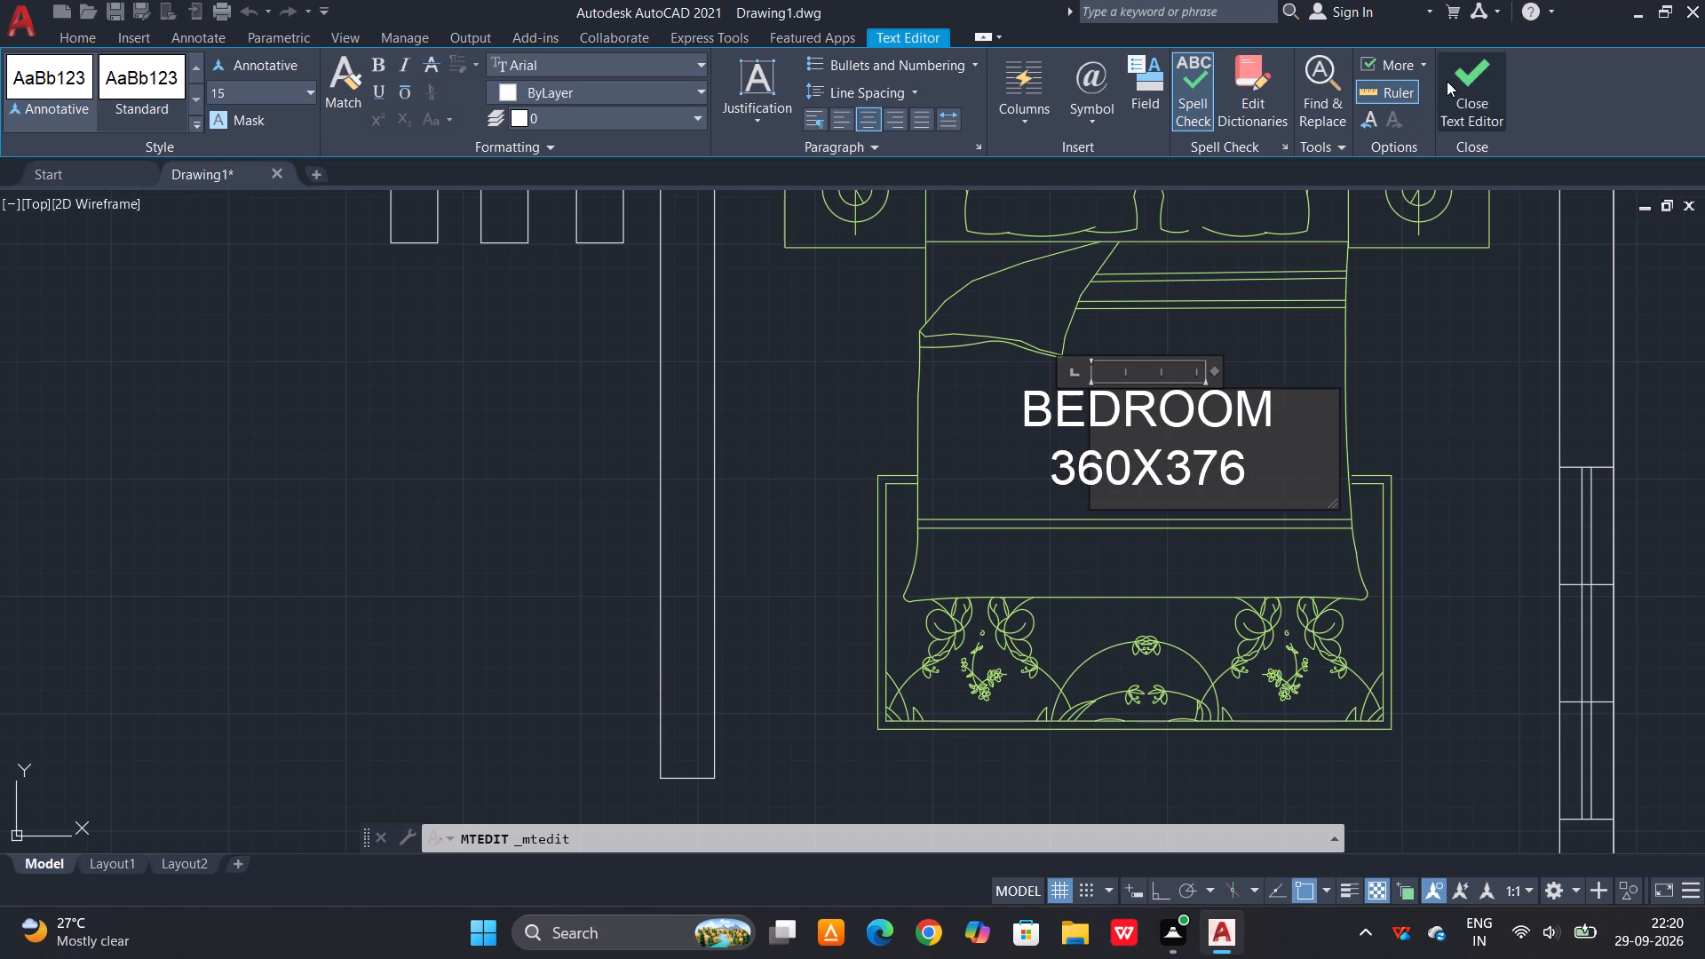
click(1451, 75)
Rename the W/A label in the central open area as LIVING, keeping the size on its own line below.
scroll(1293, 350, down, 2)
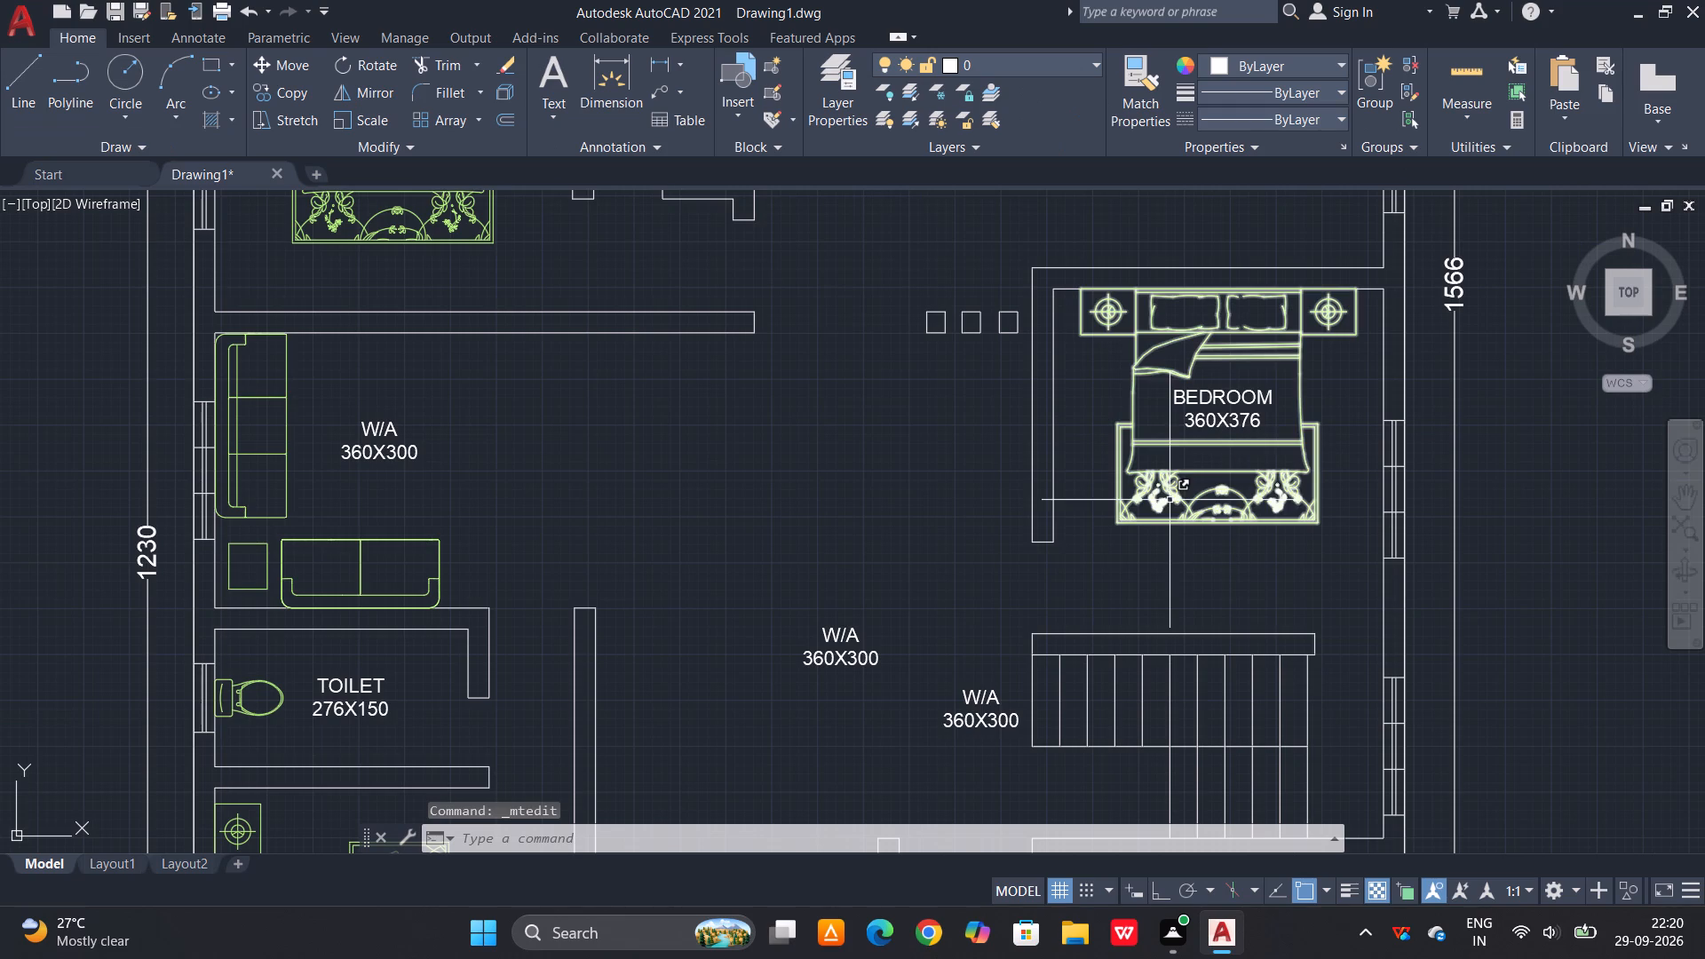
scroll(866, 679, up, 1)
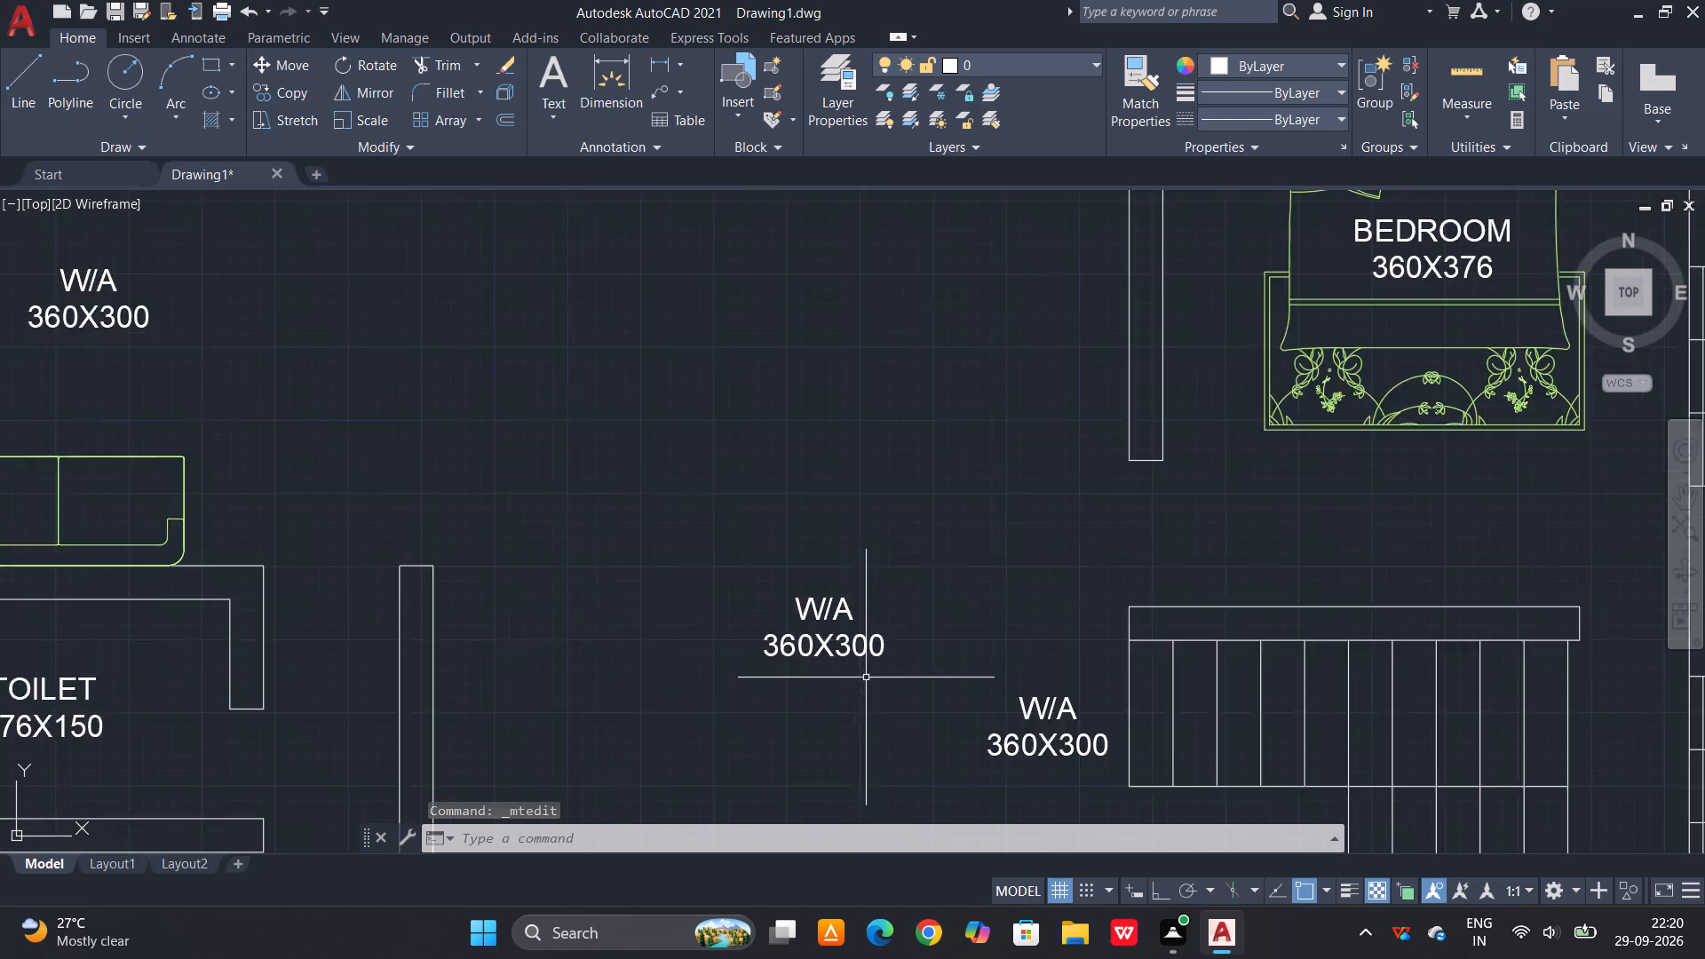
scroll(866, 678, up, 1)
triple_click(852, 632)
click(830, 636)
click(811, 646)
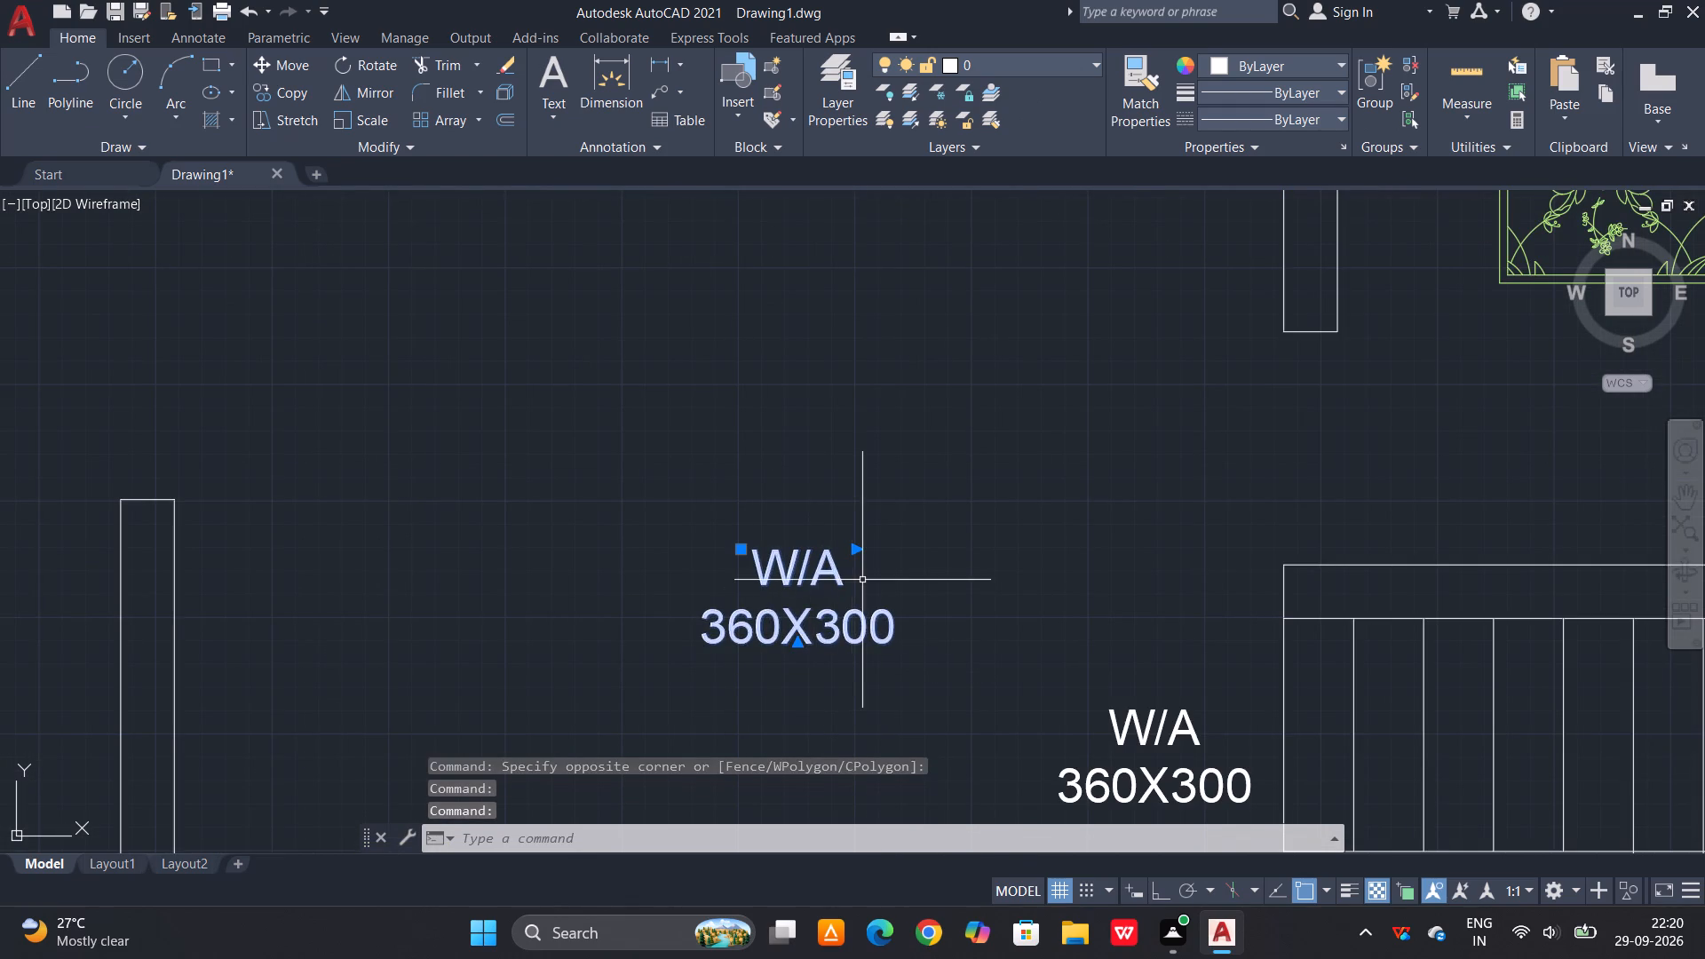
double_click(806, 606)
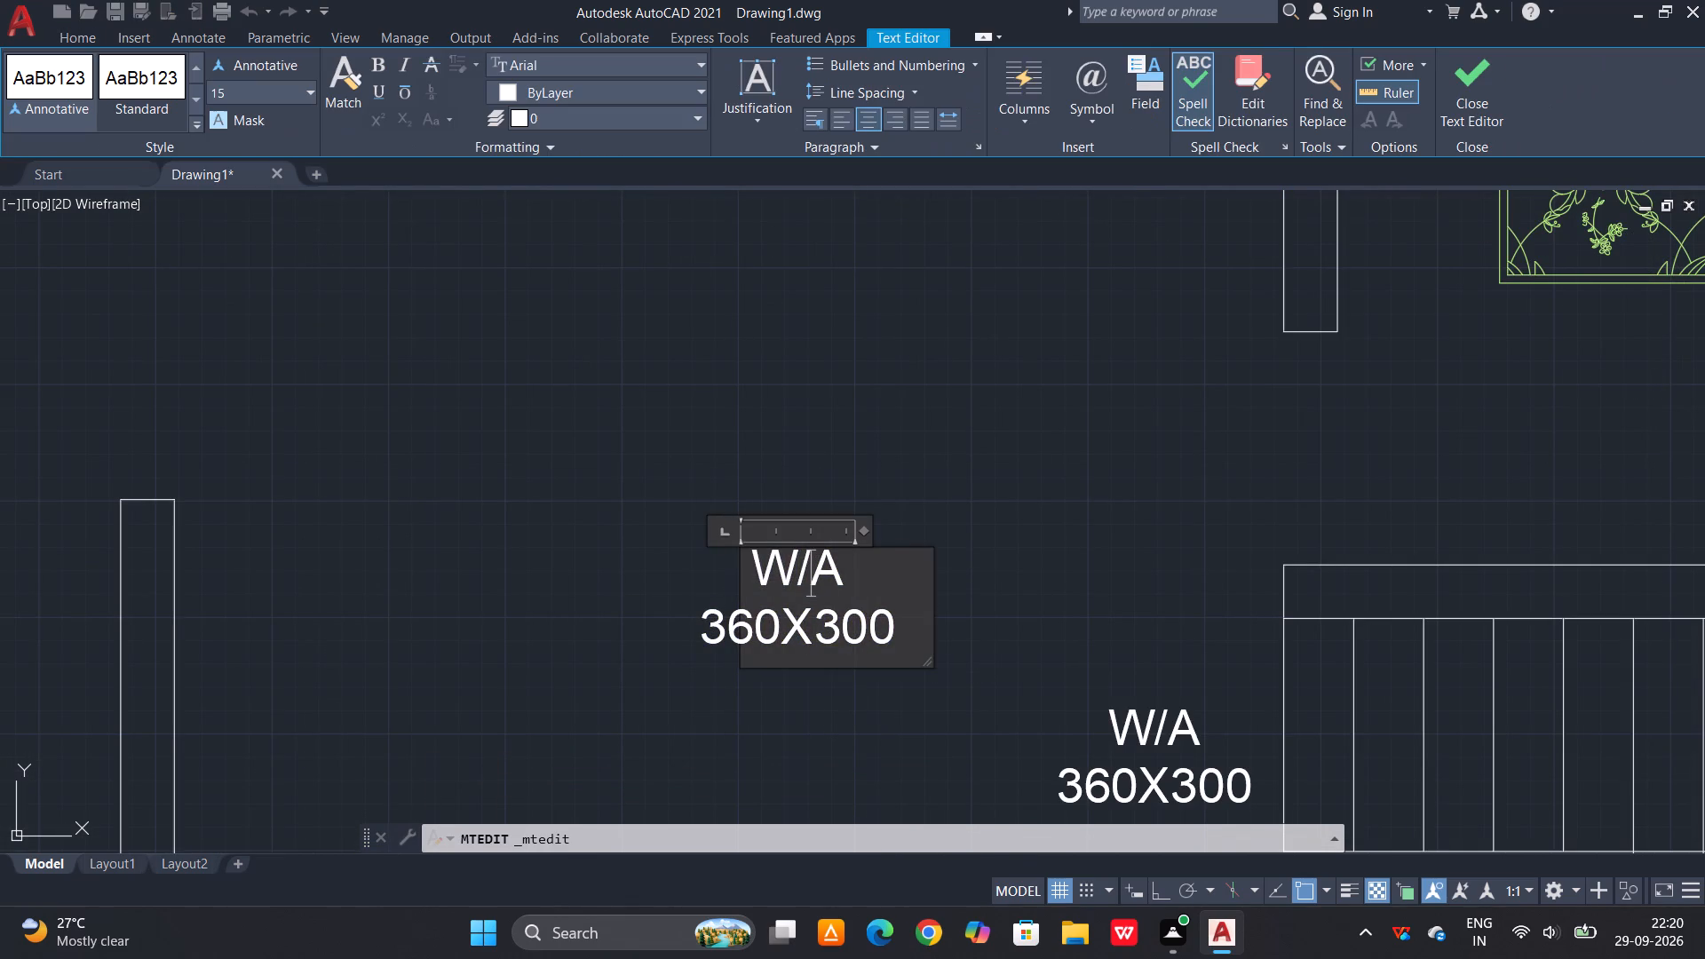
drag(856, 564, 735, 592)
text(LIVING)
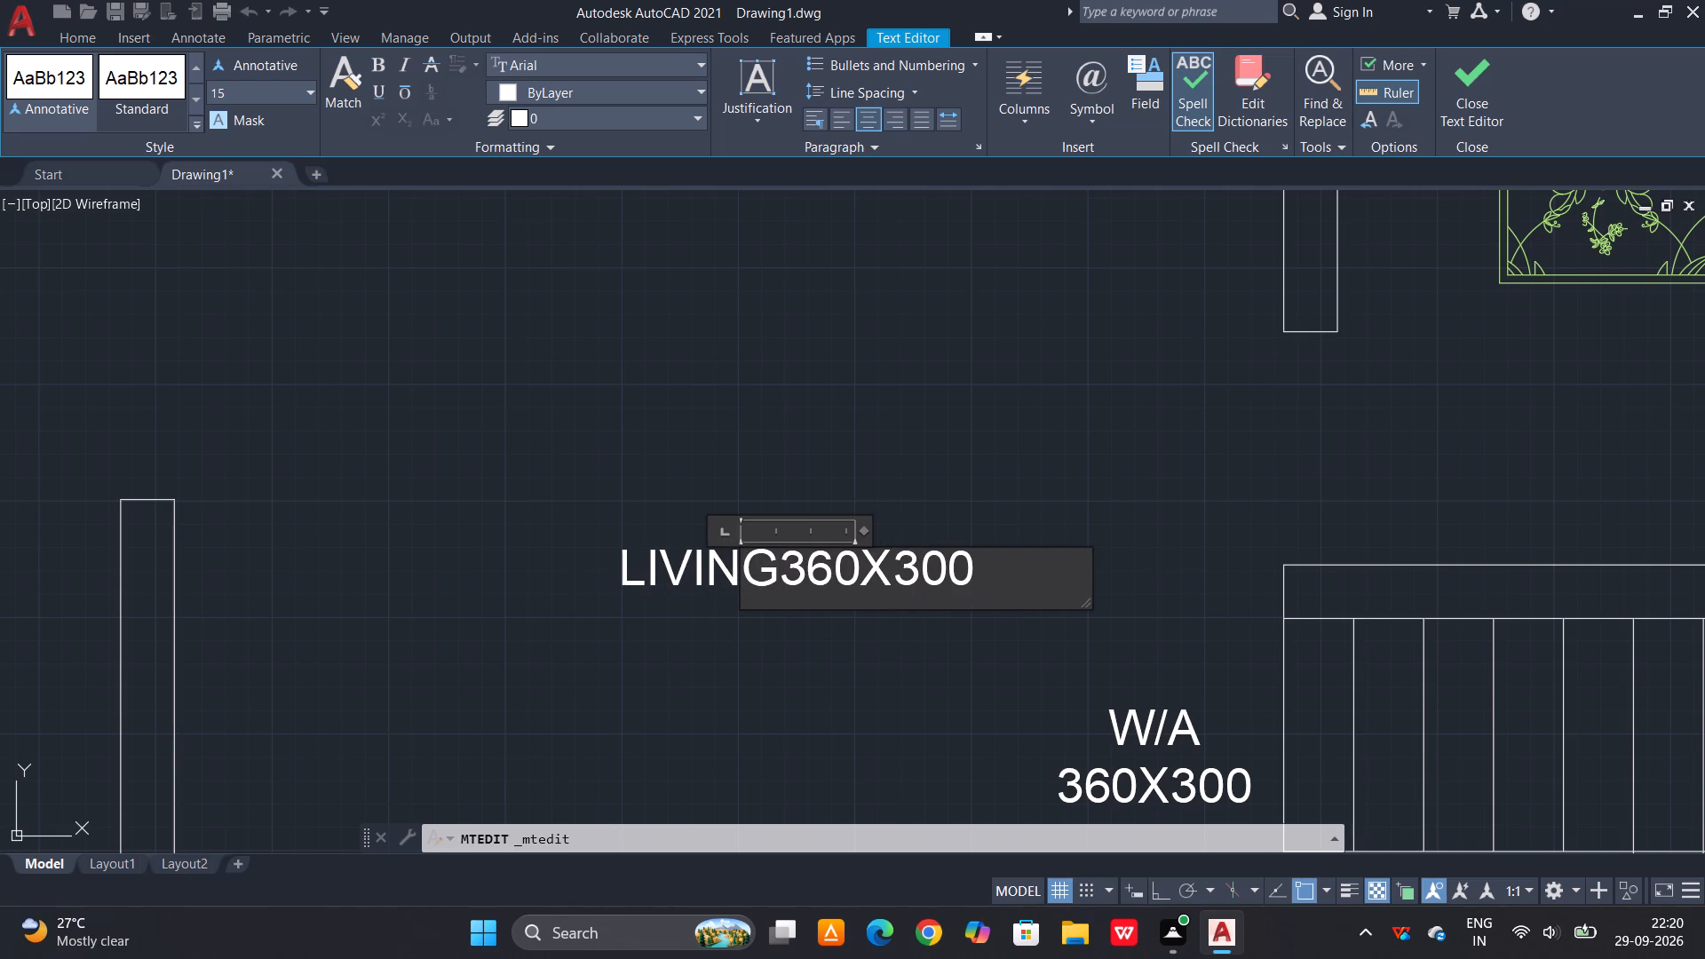
key(Return)
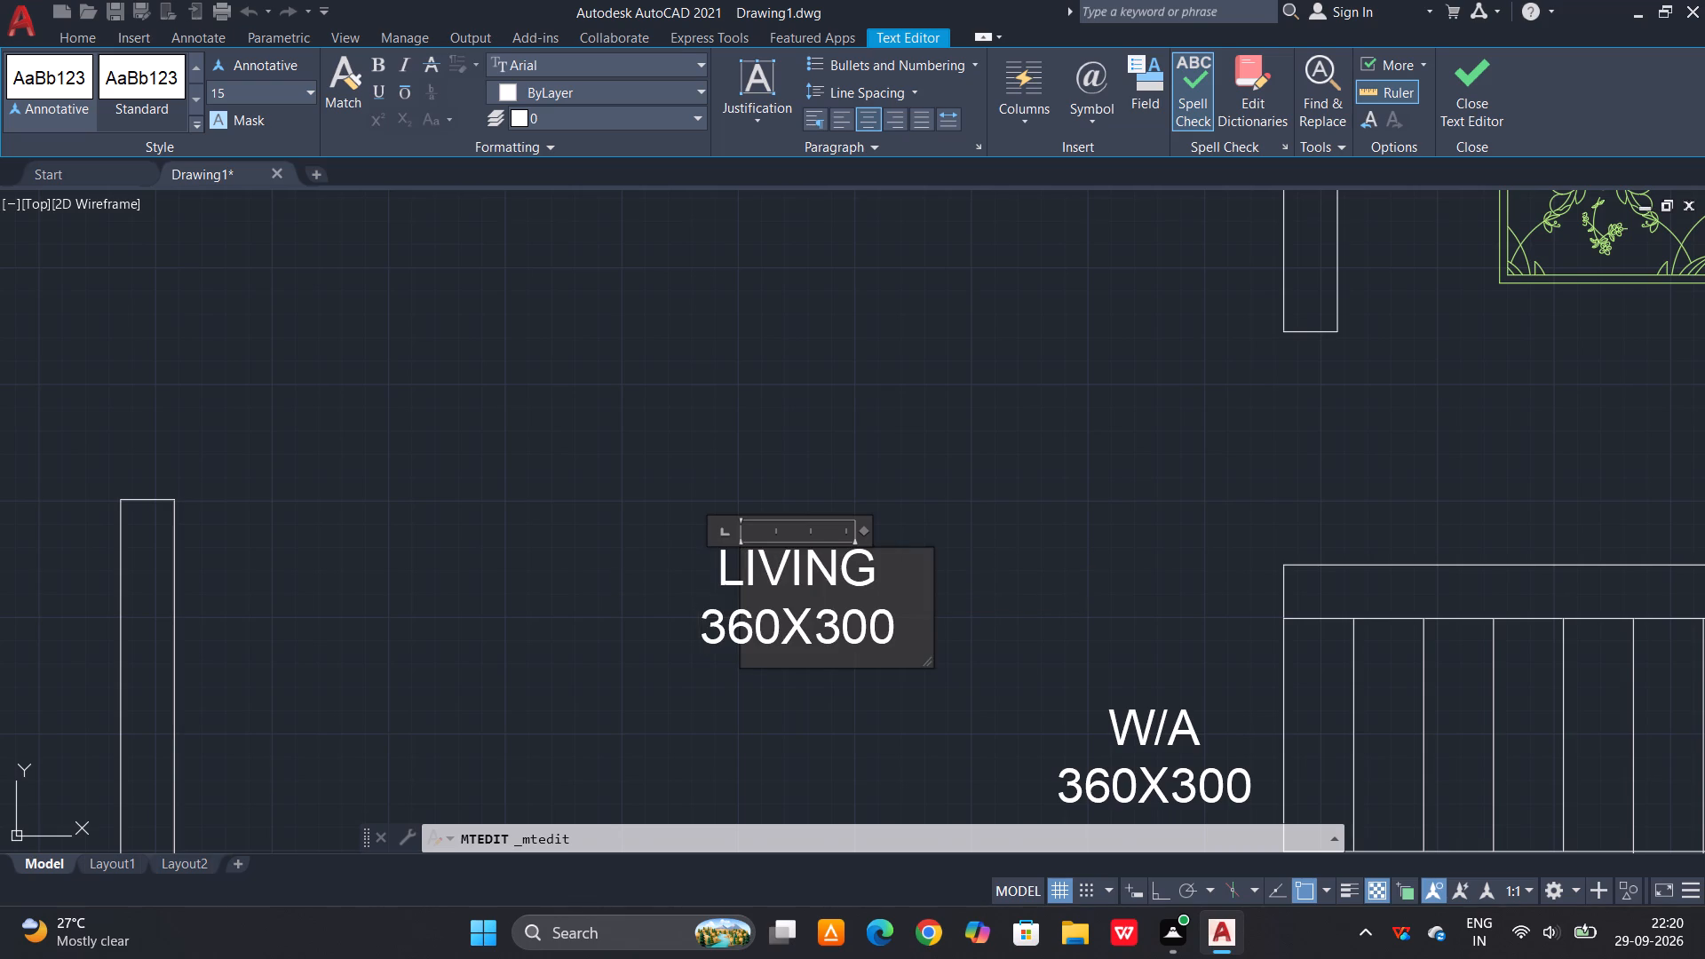
Set the first dimension in the LIVING label's size line to 474.
click(755, 619)
drag(755, 619, 717, 640)
click(749, 611)
drag(749, 611, 692, 625)
key(4)
key(7)
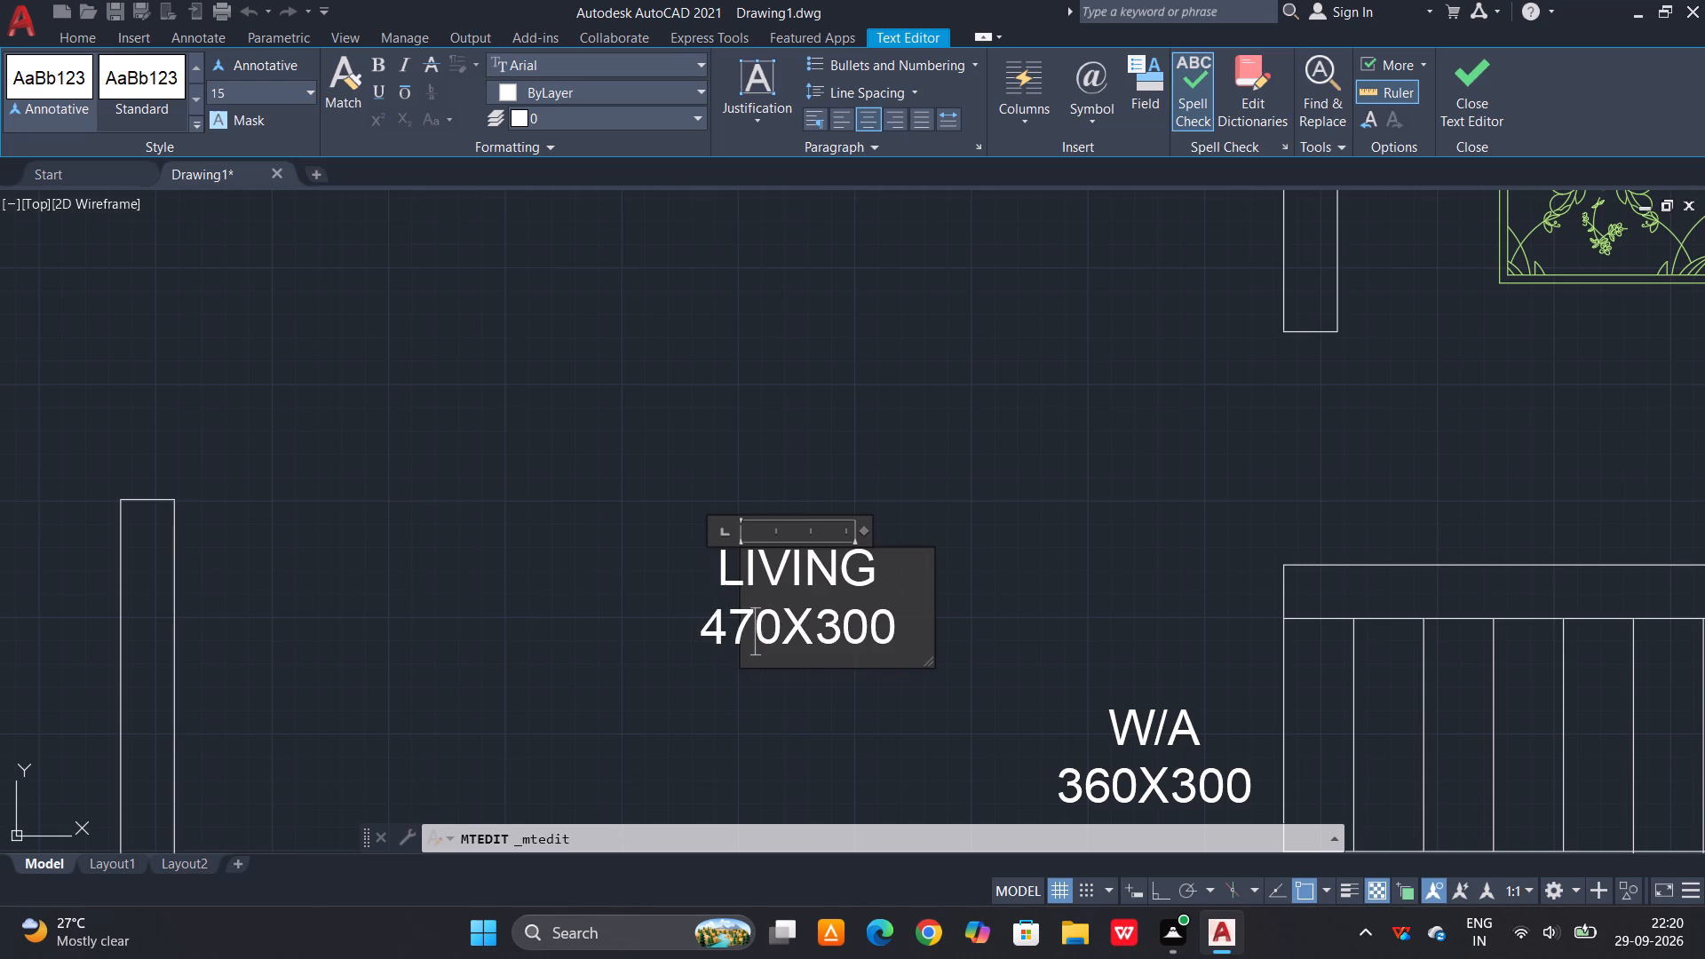
key(Right)
key(BackSpace)
key(4)
Set the second dimension in the LIVING label's size line to 704 and finish the text edit.
drag(901, 622, 852, 633)
drag(852, 633, 850, 633)
triple_click(910, 621)
key(Right)
key(Right)
key(Right)
key(Right)
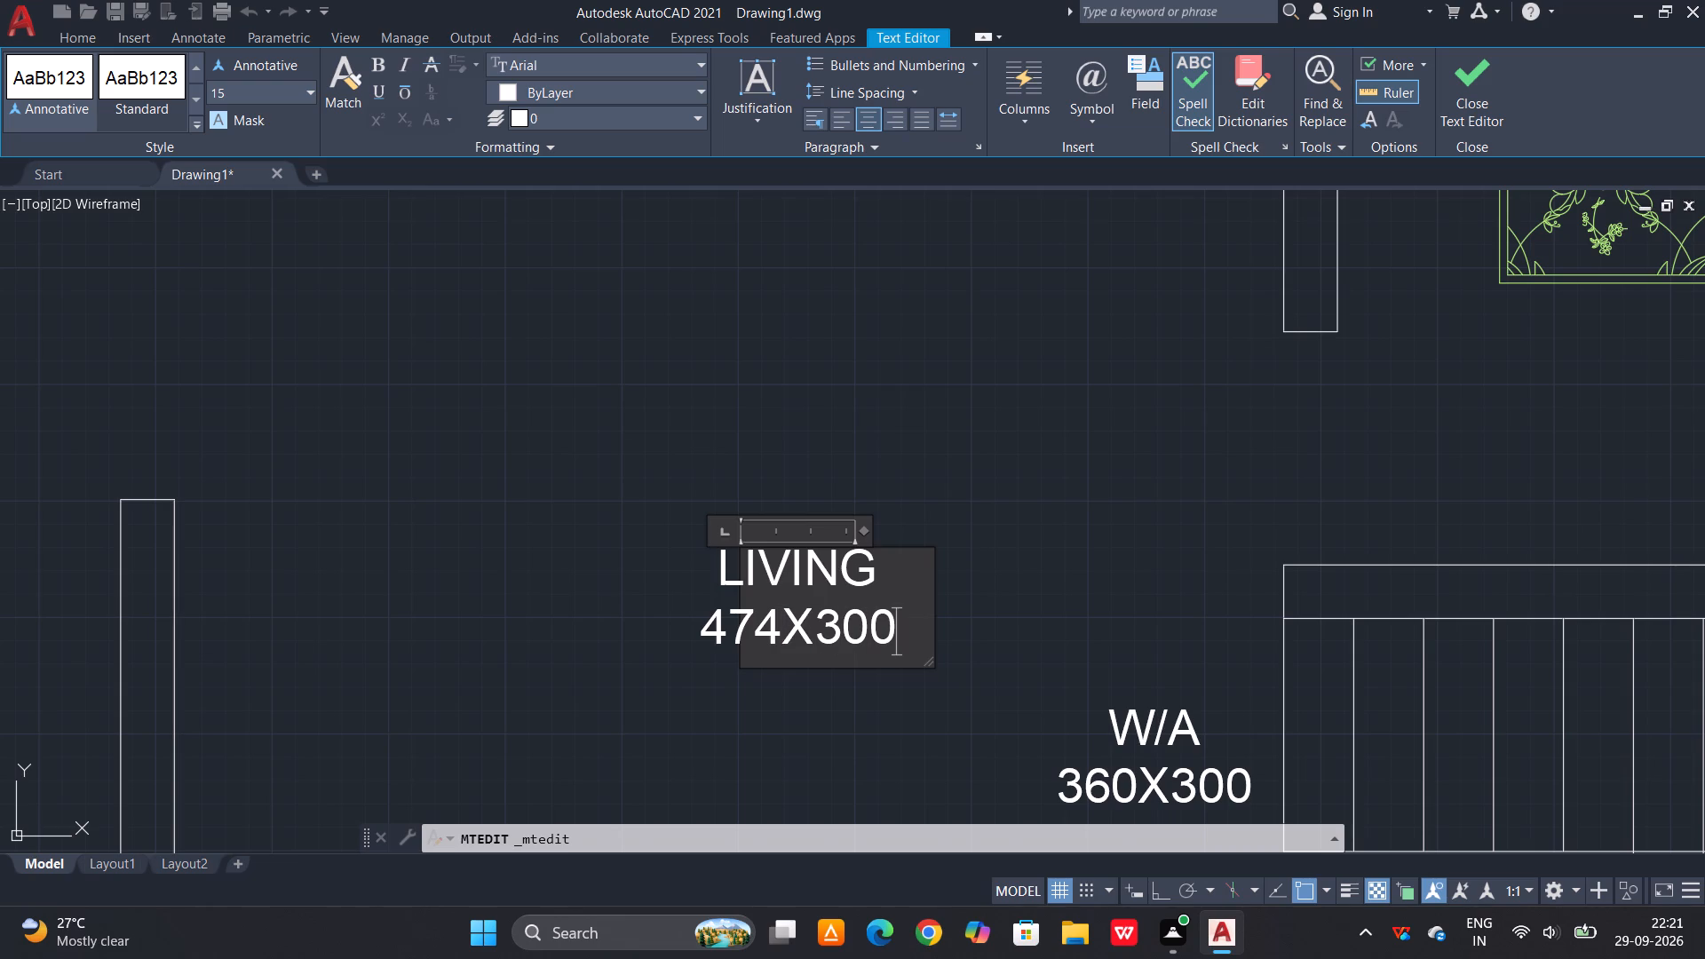
key(BackSpace)
key(BackSpace)
key(BackSpace)
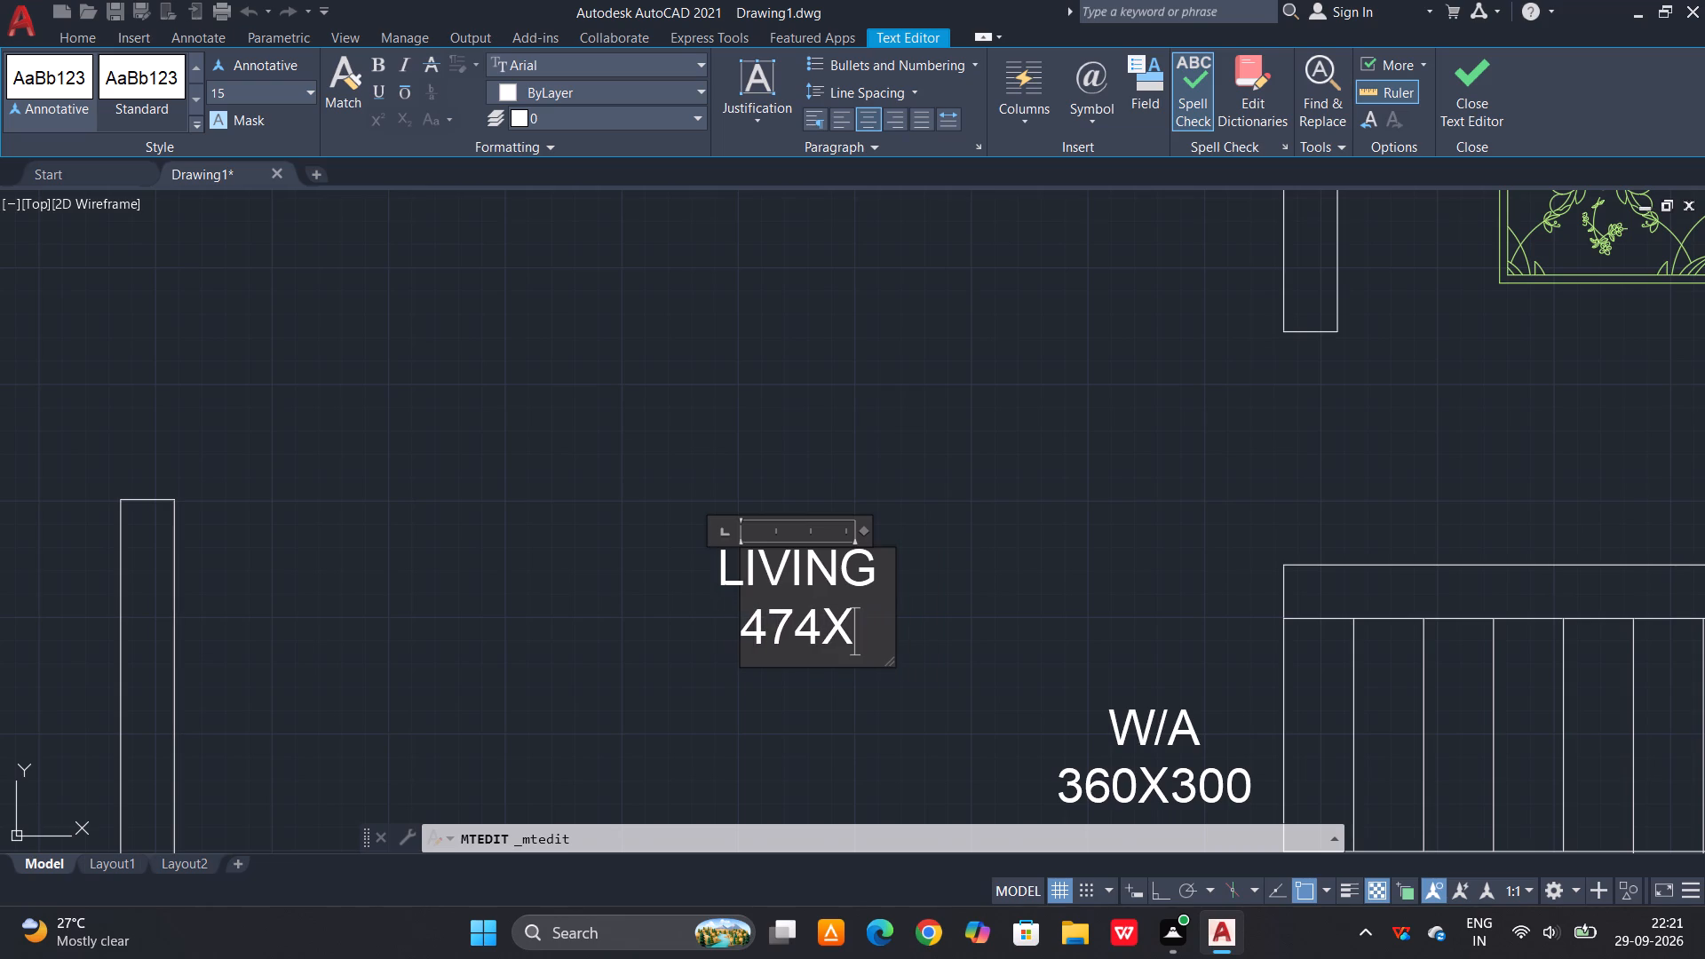
text(704)
click(1488, 115)
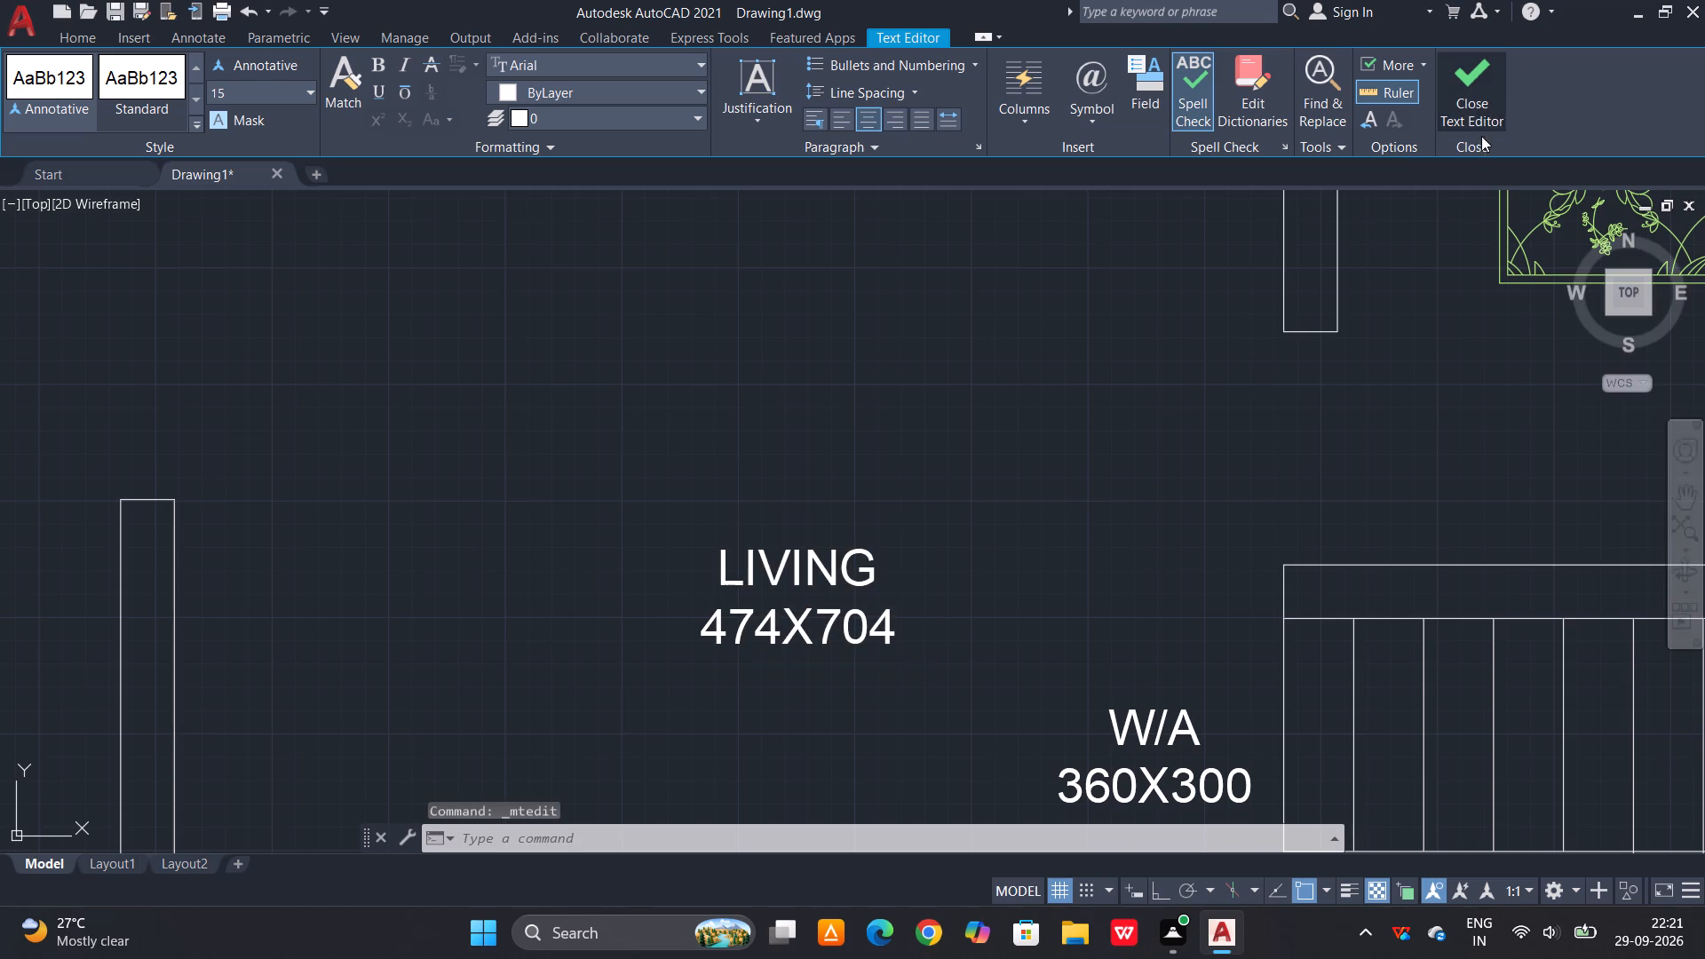
Rename the W/A label beside the sofas as FAMILY LIVING and widen its text box so the name fits on one line.
scroll(1447, 258, down, 1)
middle_drag(966, 460, 1098, 653)
scroll(979, 472, down, 1)
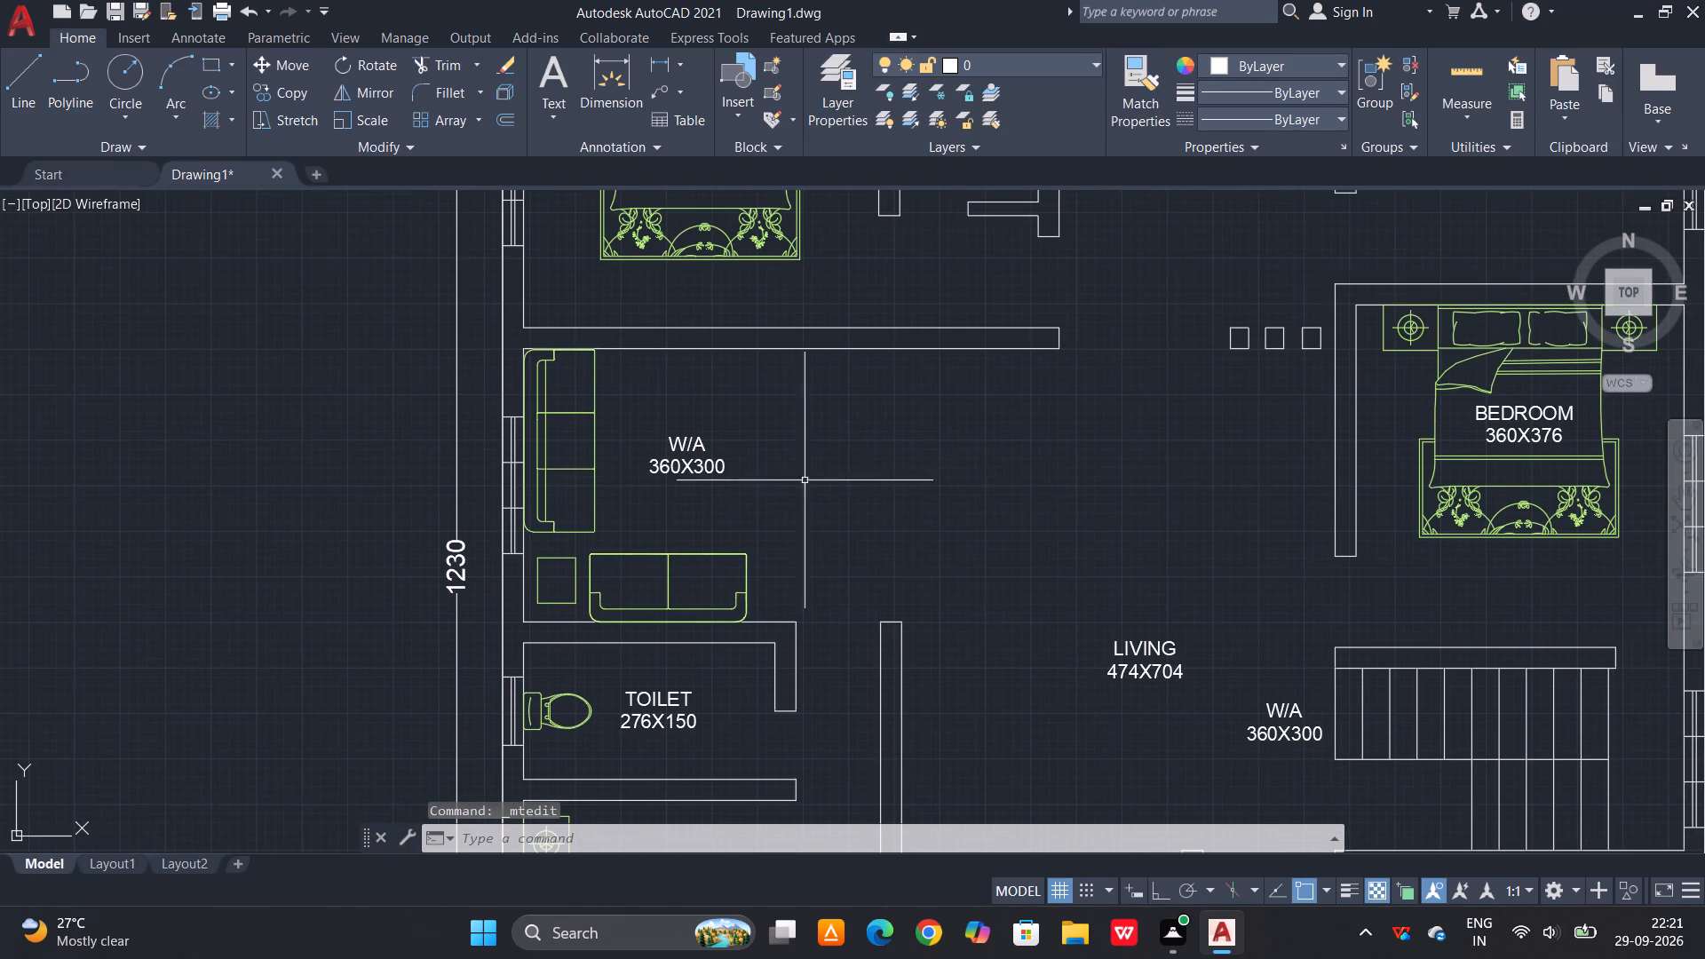
triple_click(695, 467)
click(696, 465)
click(718, 441)
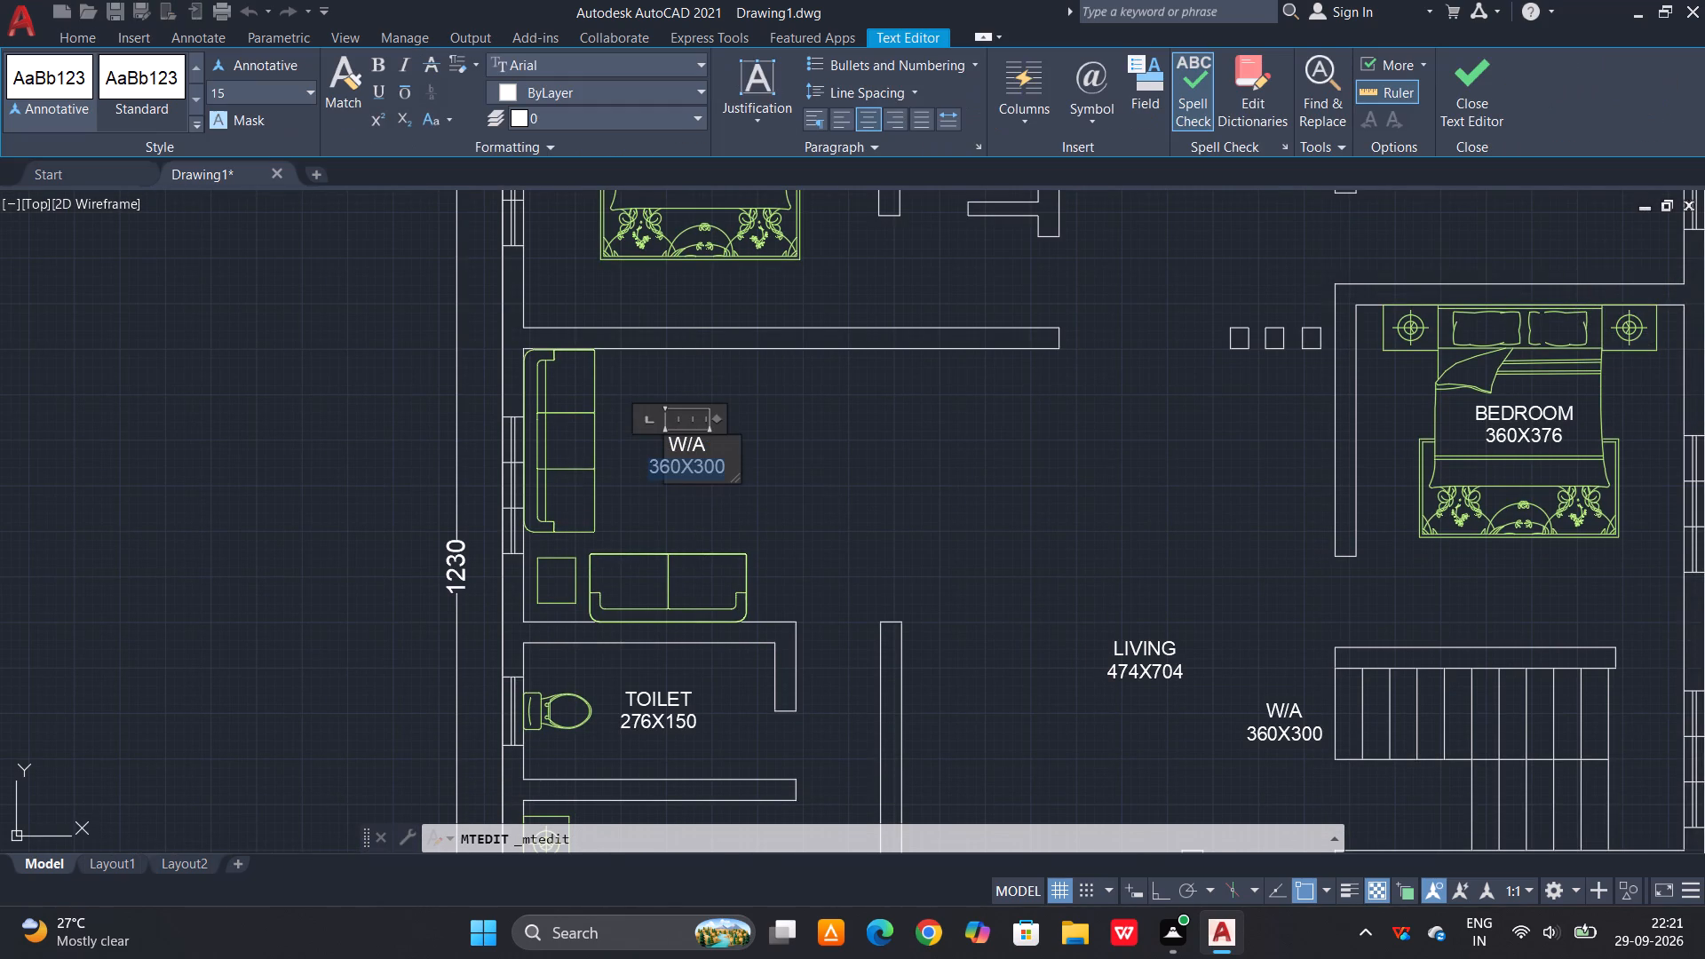
click(718, 441)
click(704, 444)
drag(712, 438, 680, 461)
drag(680, 461, 679, 448)
drag(710, 434, 659, 443)
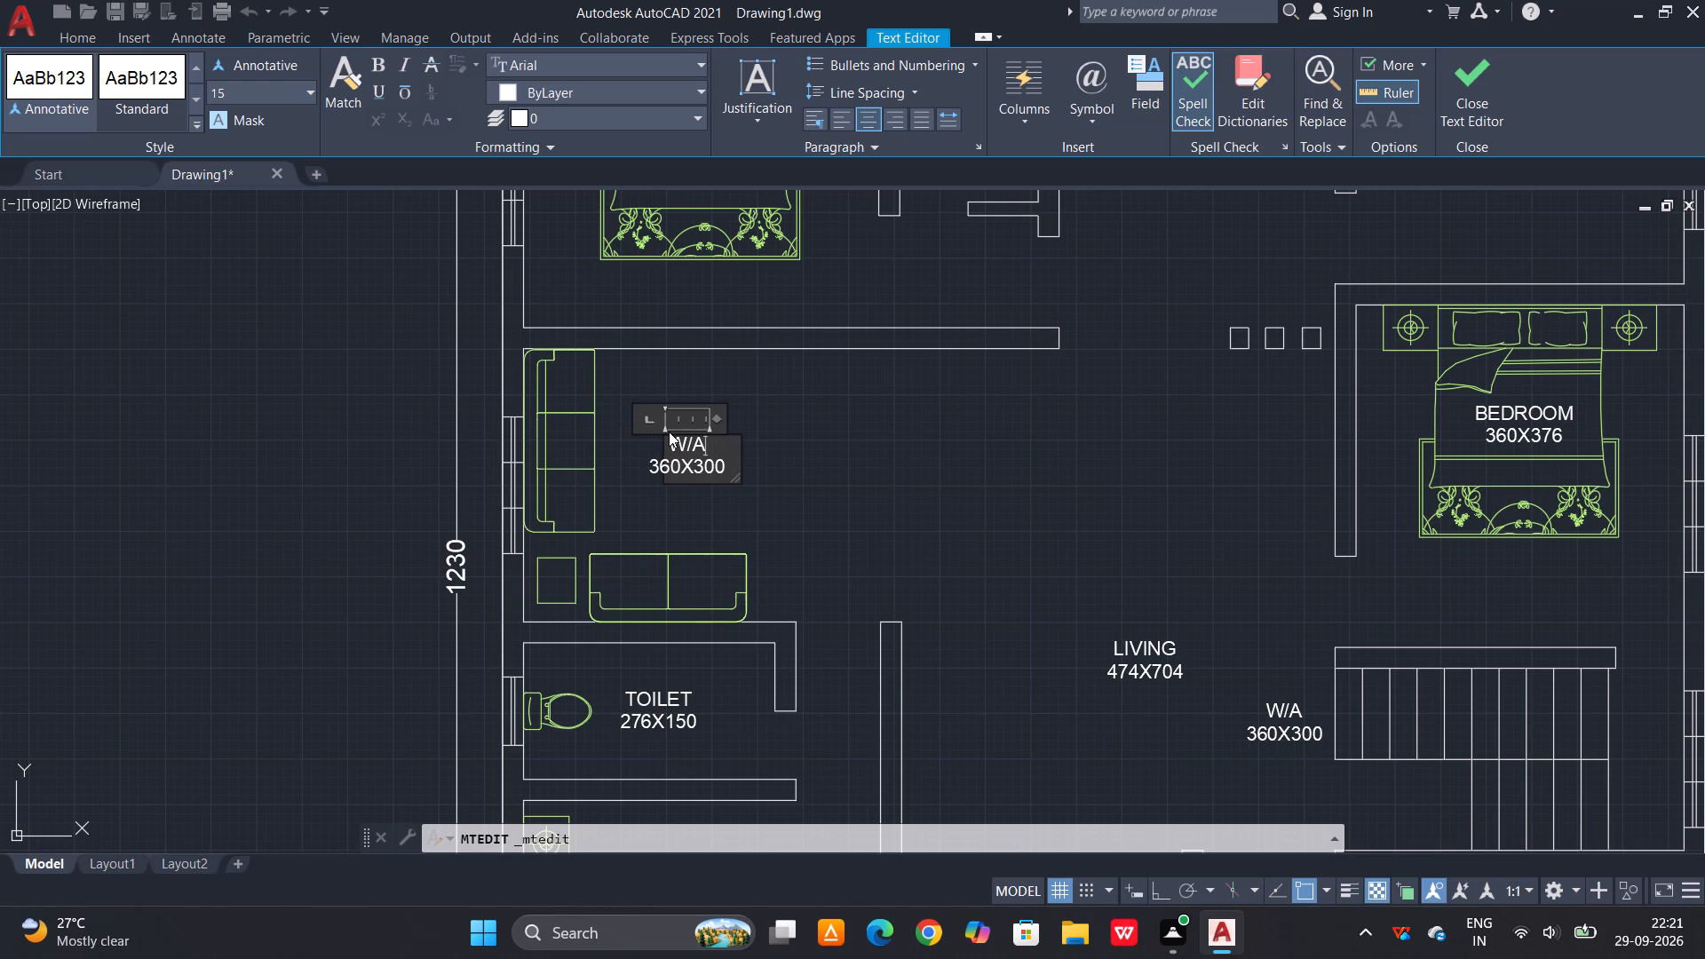
key(BackSpace)
key(BackSpace)
key(BackSpace)
key(BackSpace)
text(FAMILY LIVING)
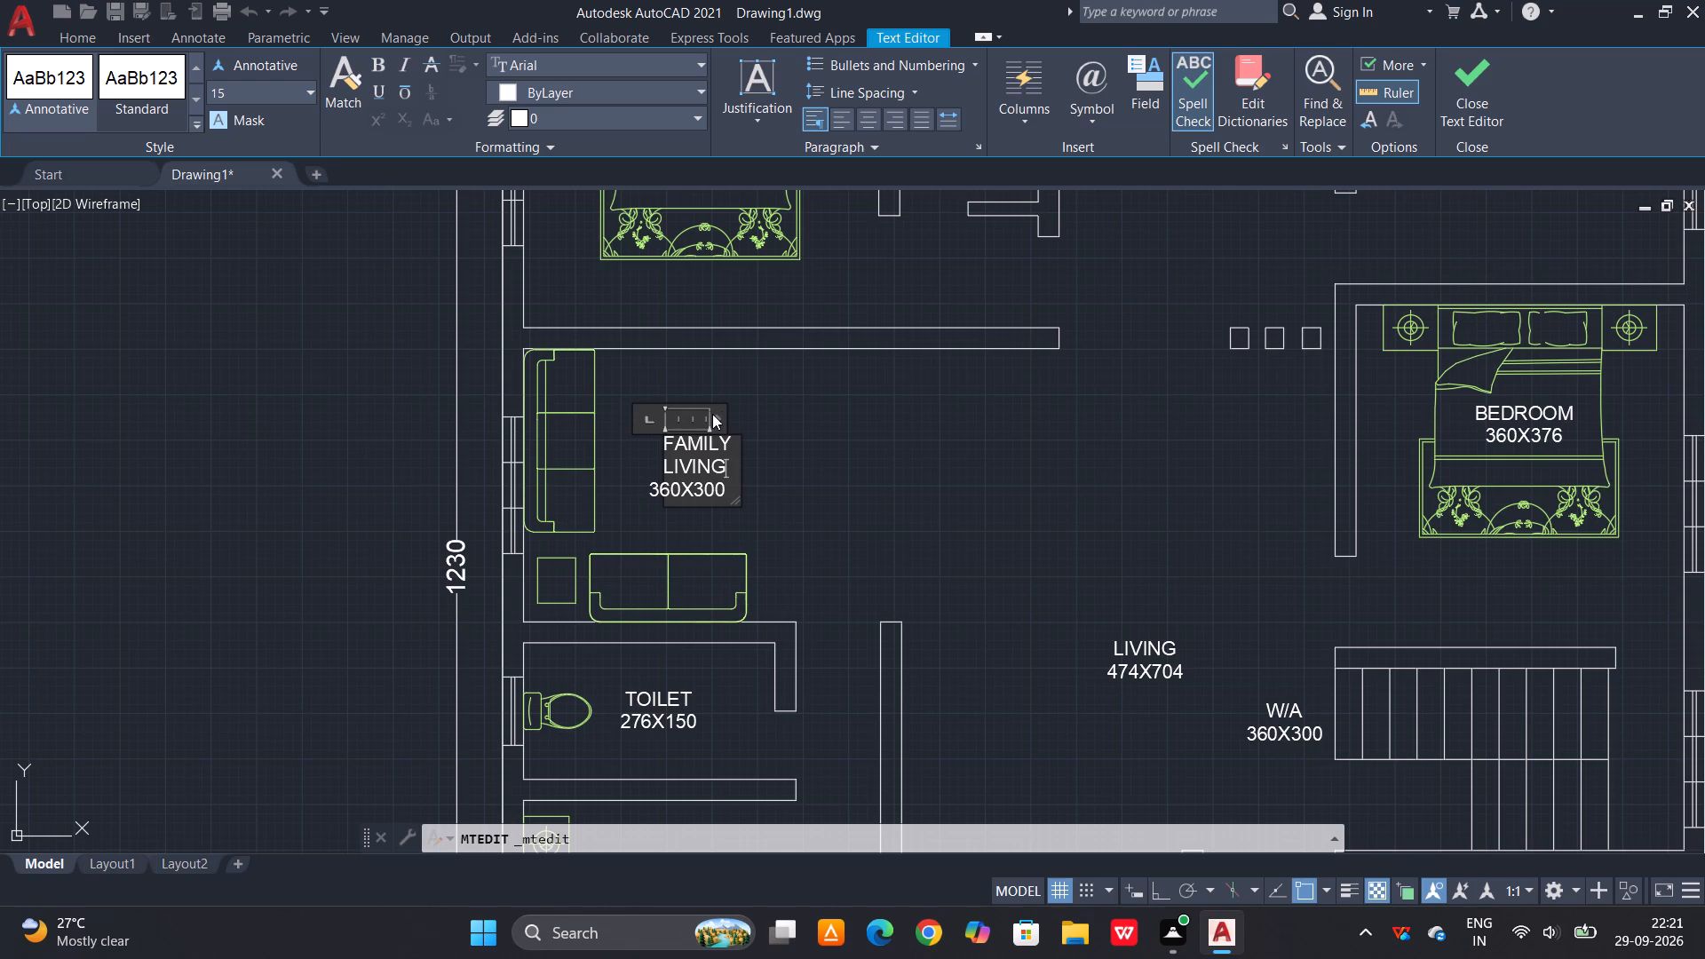
drag(718, 415, 826, 429)
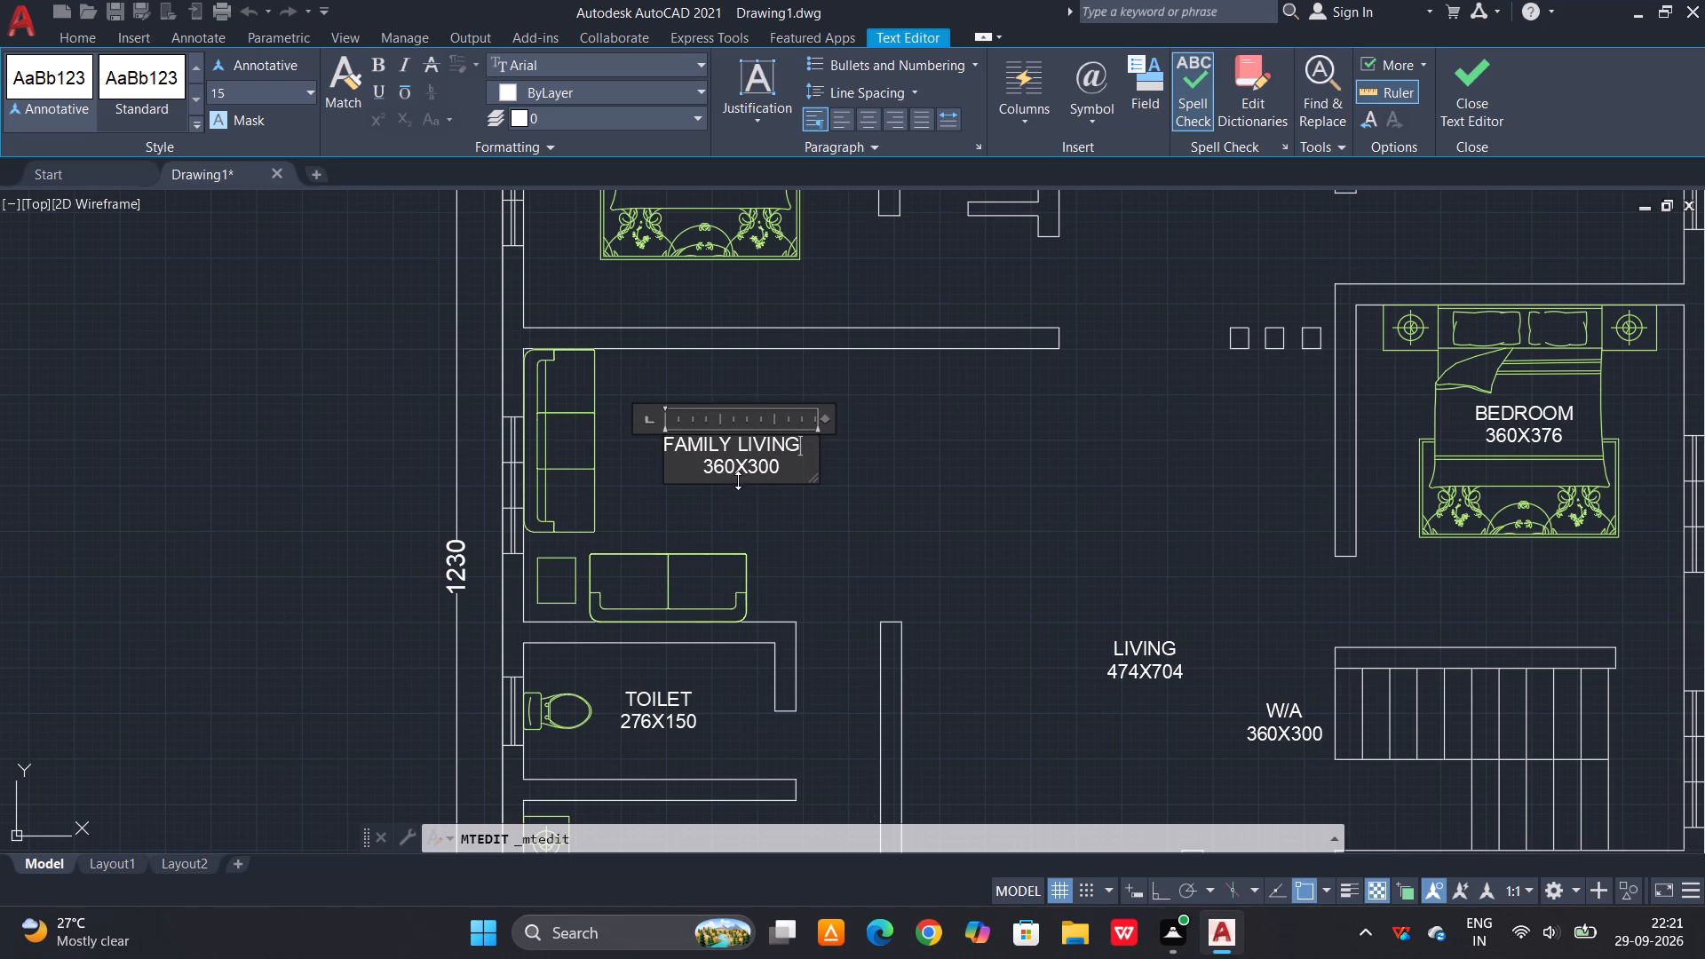
Set the first dimension in the FAMILY LIVING label's size line to 390 and finish the text edit.
click(726, 466)
key(BackSpace)
key(9)
click(1456, 78)
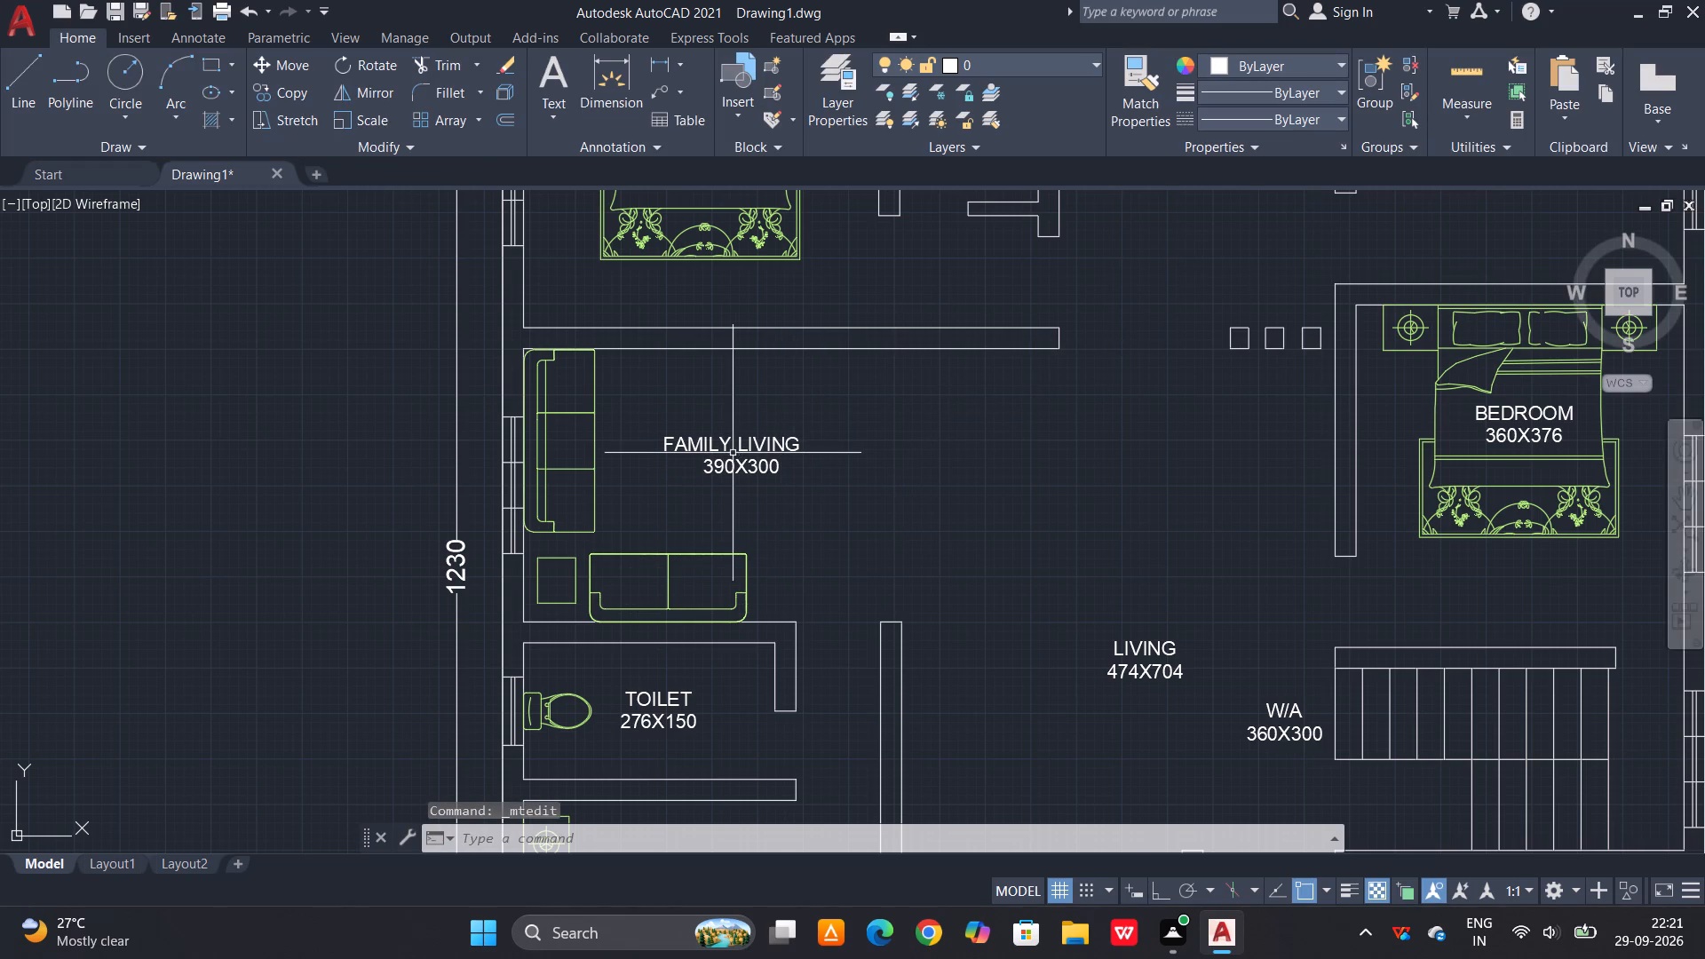
Move the FAMILY LIVING label slightly closer to the sofa along the outer wall.
click(733, 453)
click(789, 405)
key(Escape)
drag(777, 414, 770, 424)
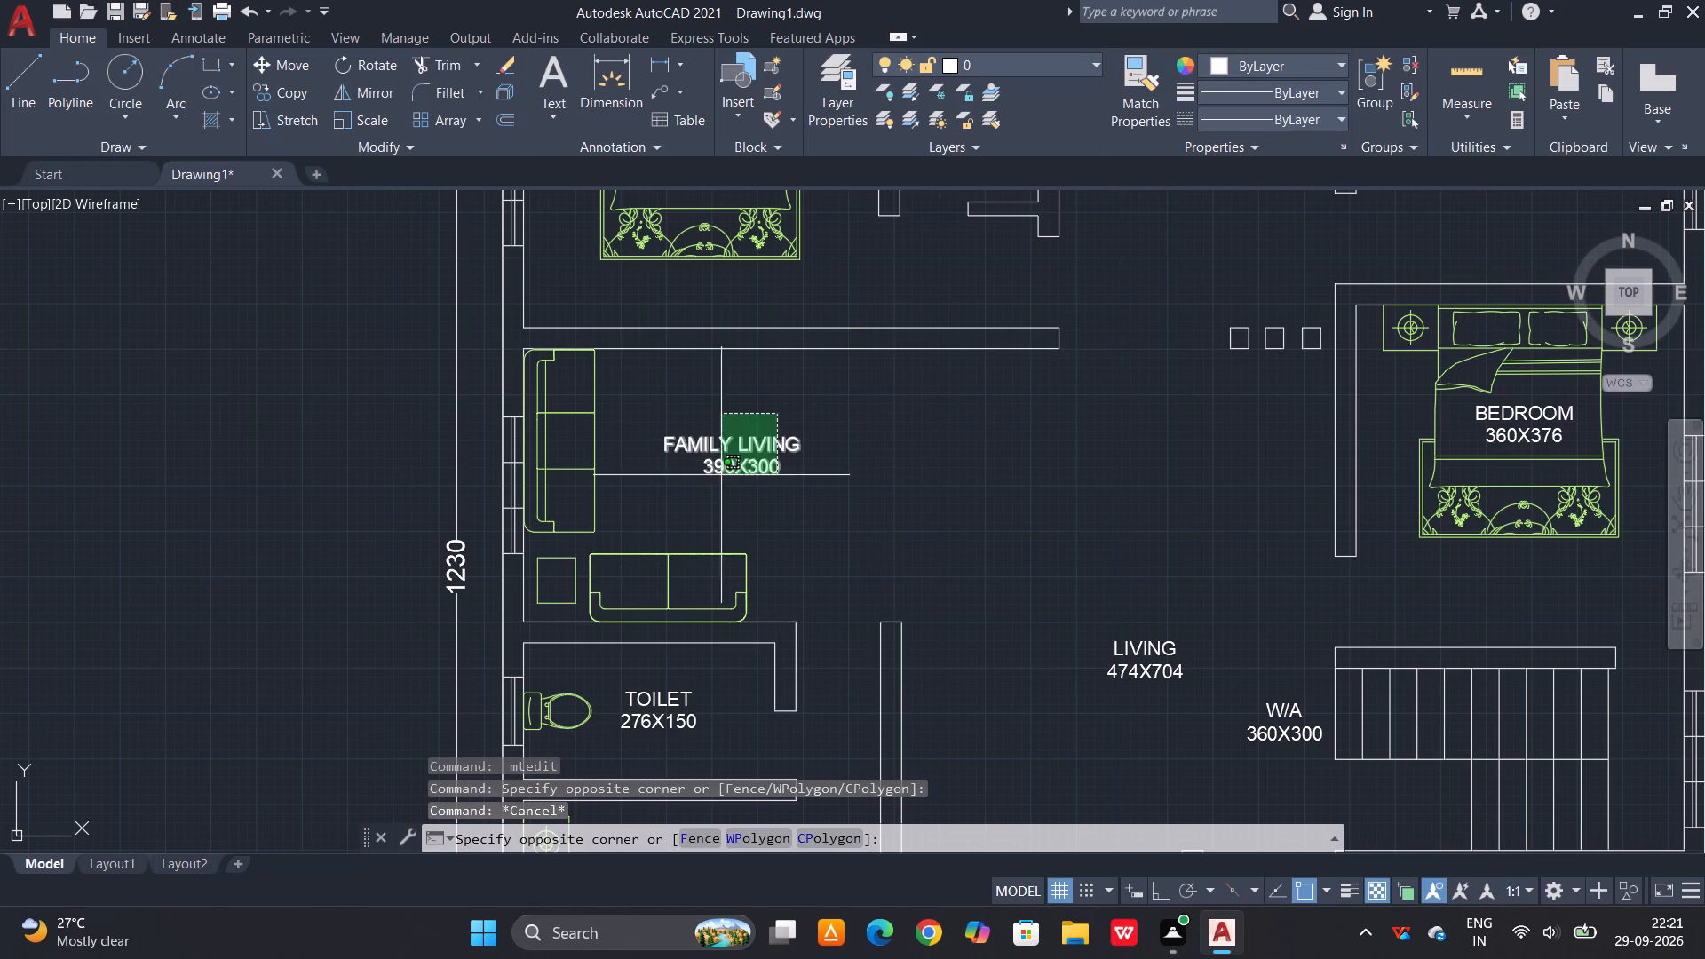
click(718, 477)
text(M)
key(space)
click(726, 469)
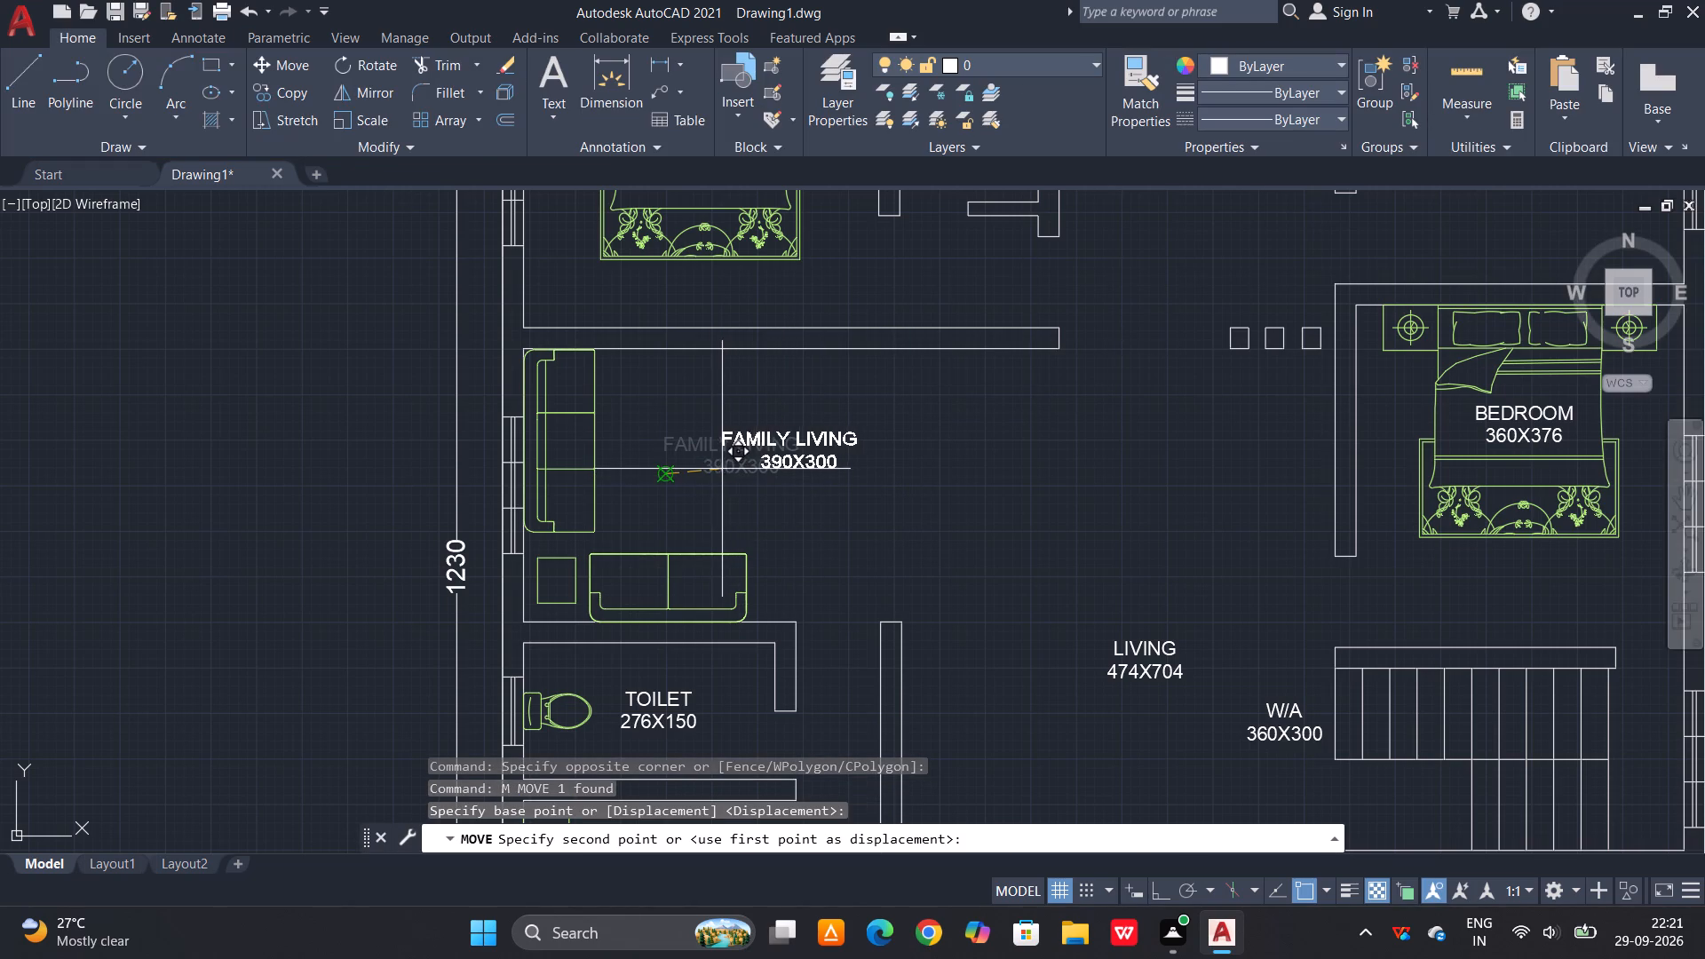
click(644, 480)
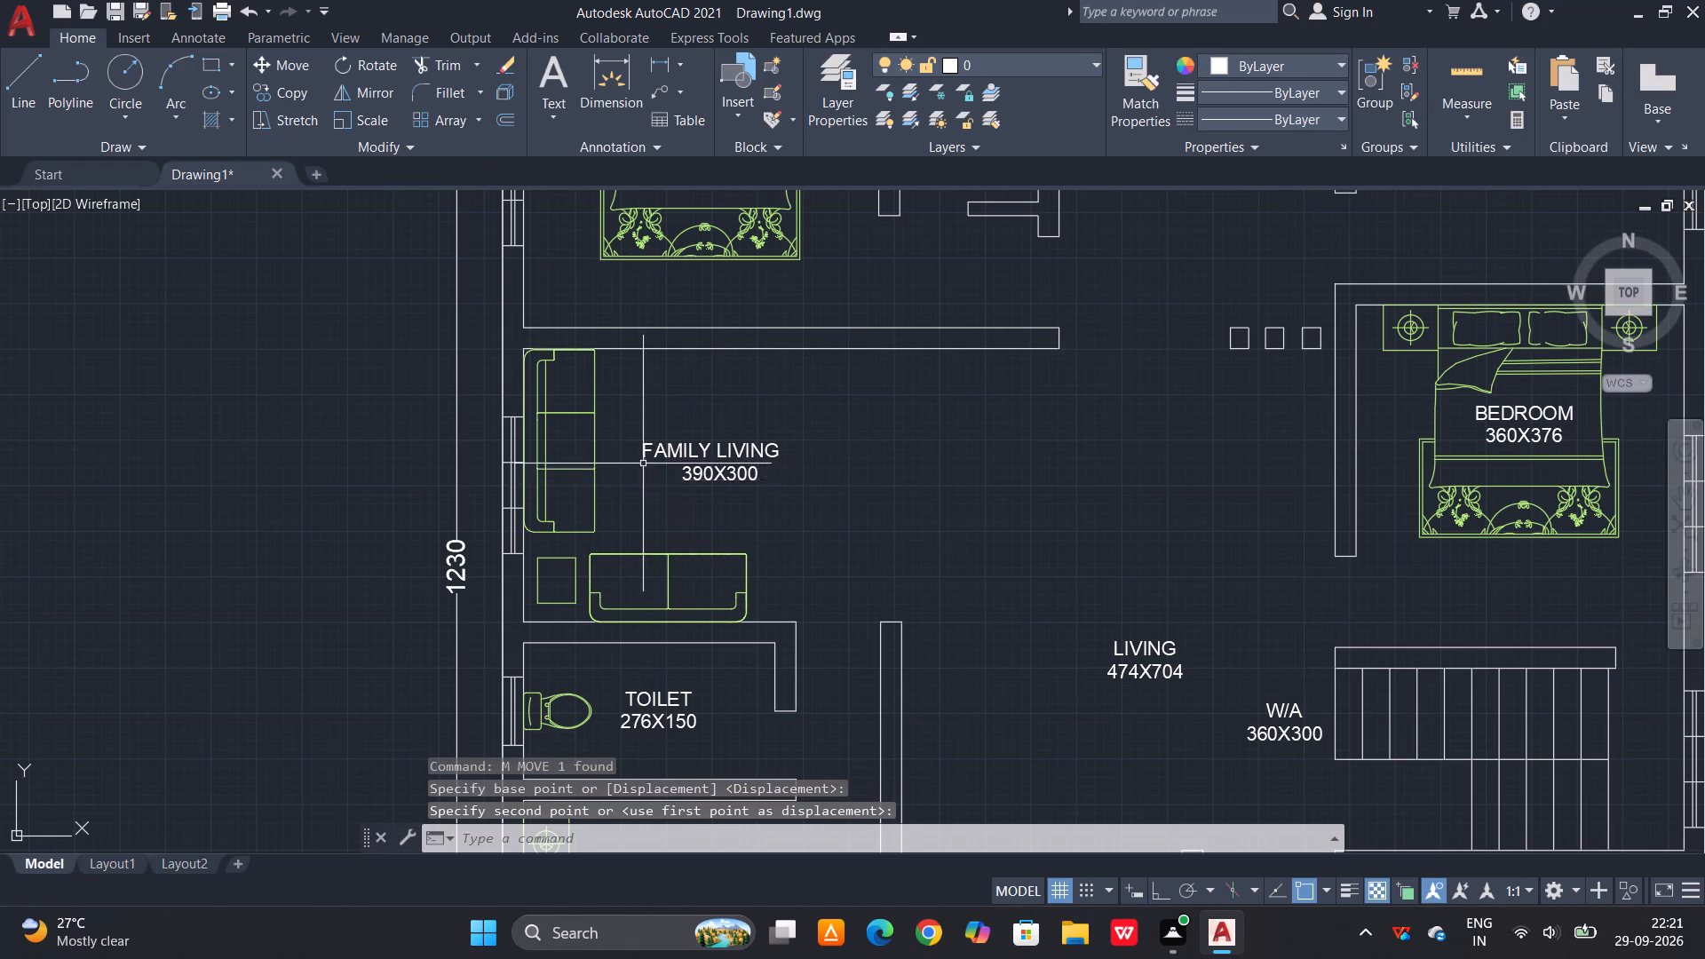
Rename the W/A label below the dining table as DINING, keeping the size on its own line below.
scroll(694, 424, down, 2)
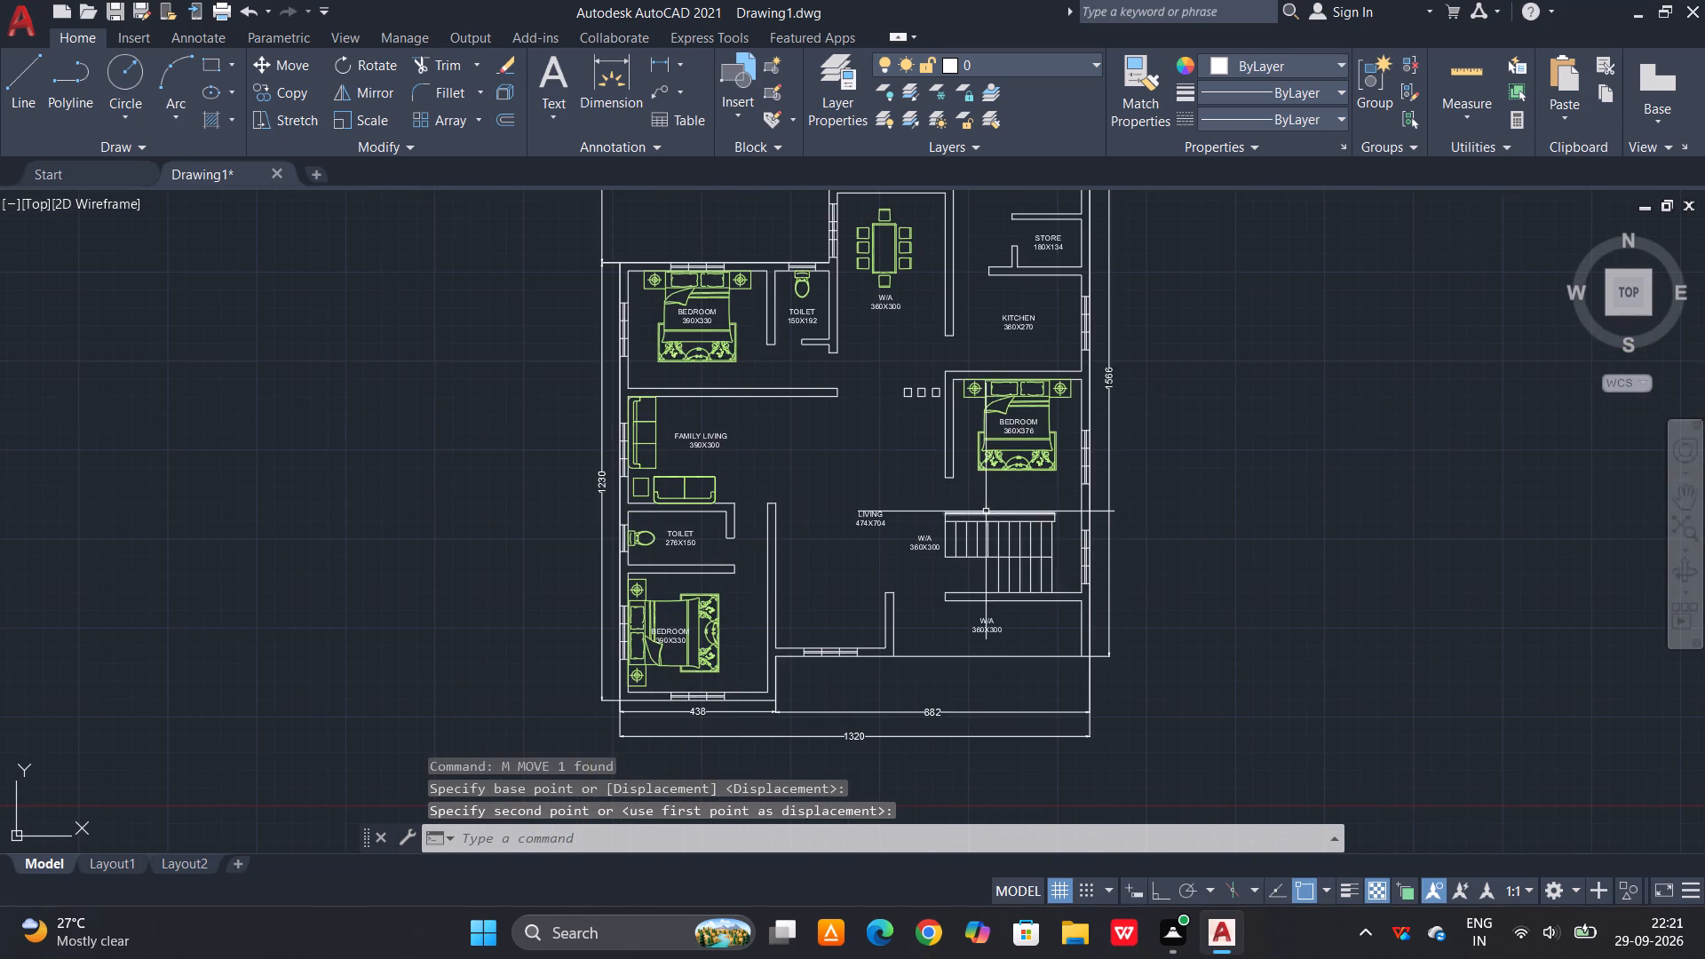
scroll(887, 286, up, 3)
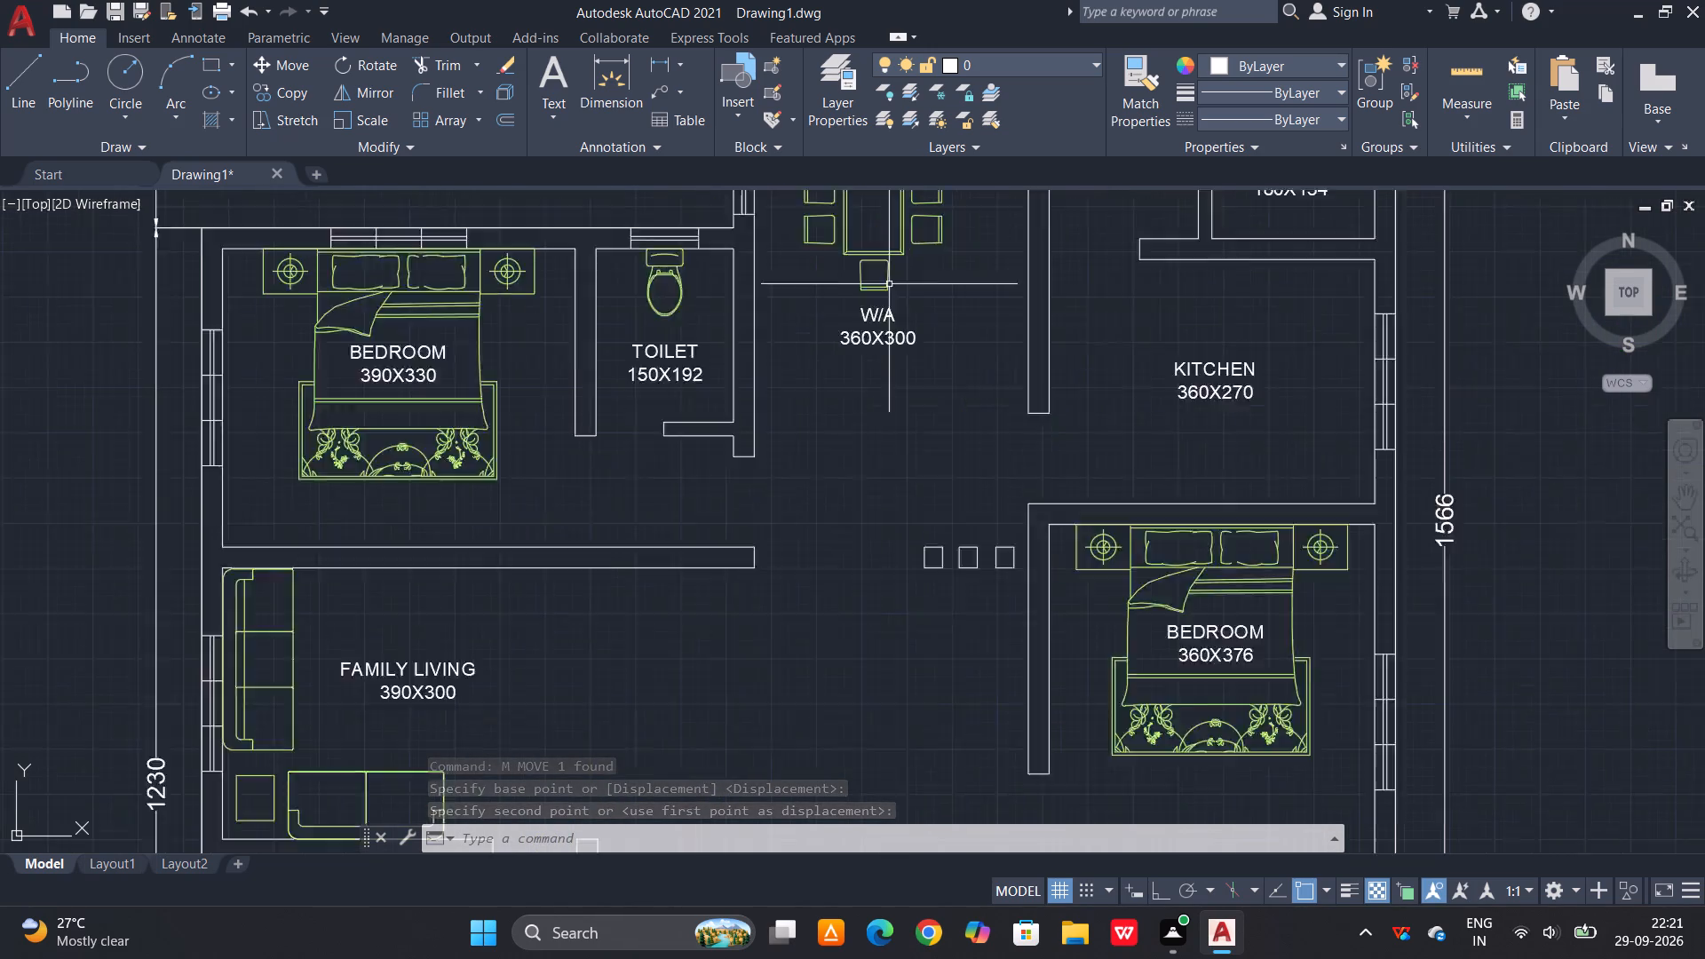
double_click(873, 332)
triple_click(892, 343)
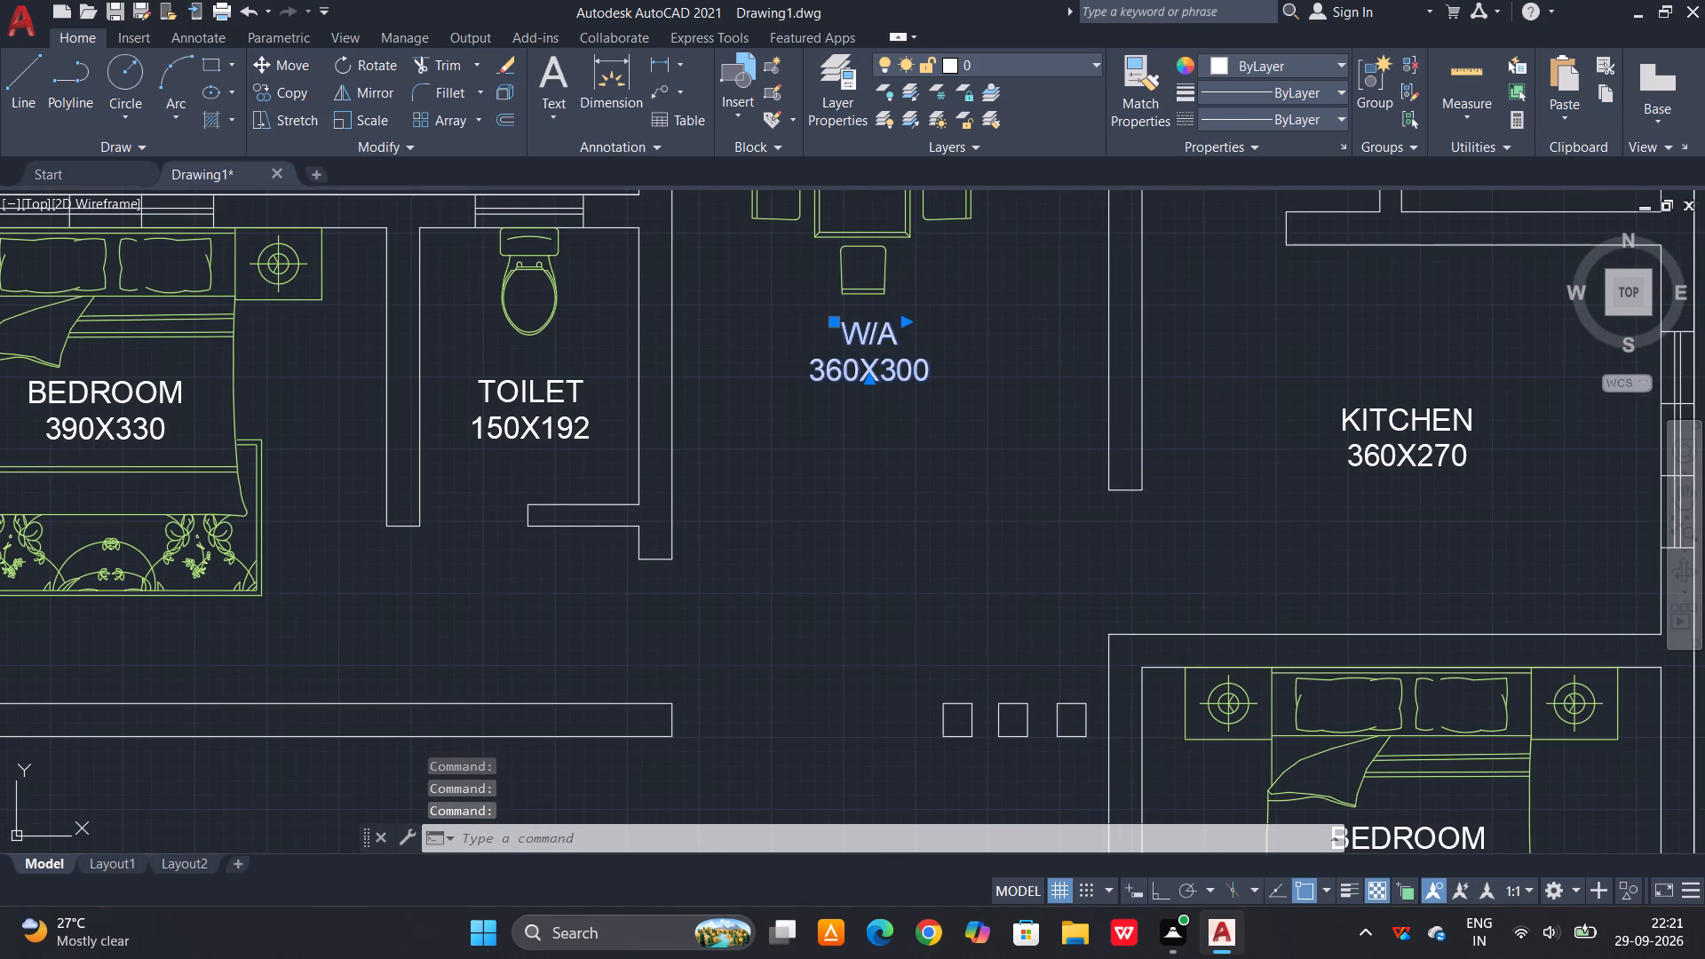
drag(913, 335, 856, 335)
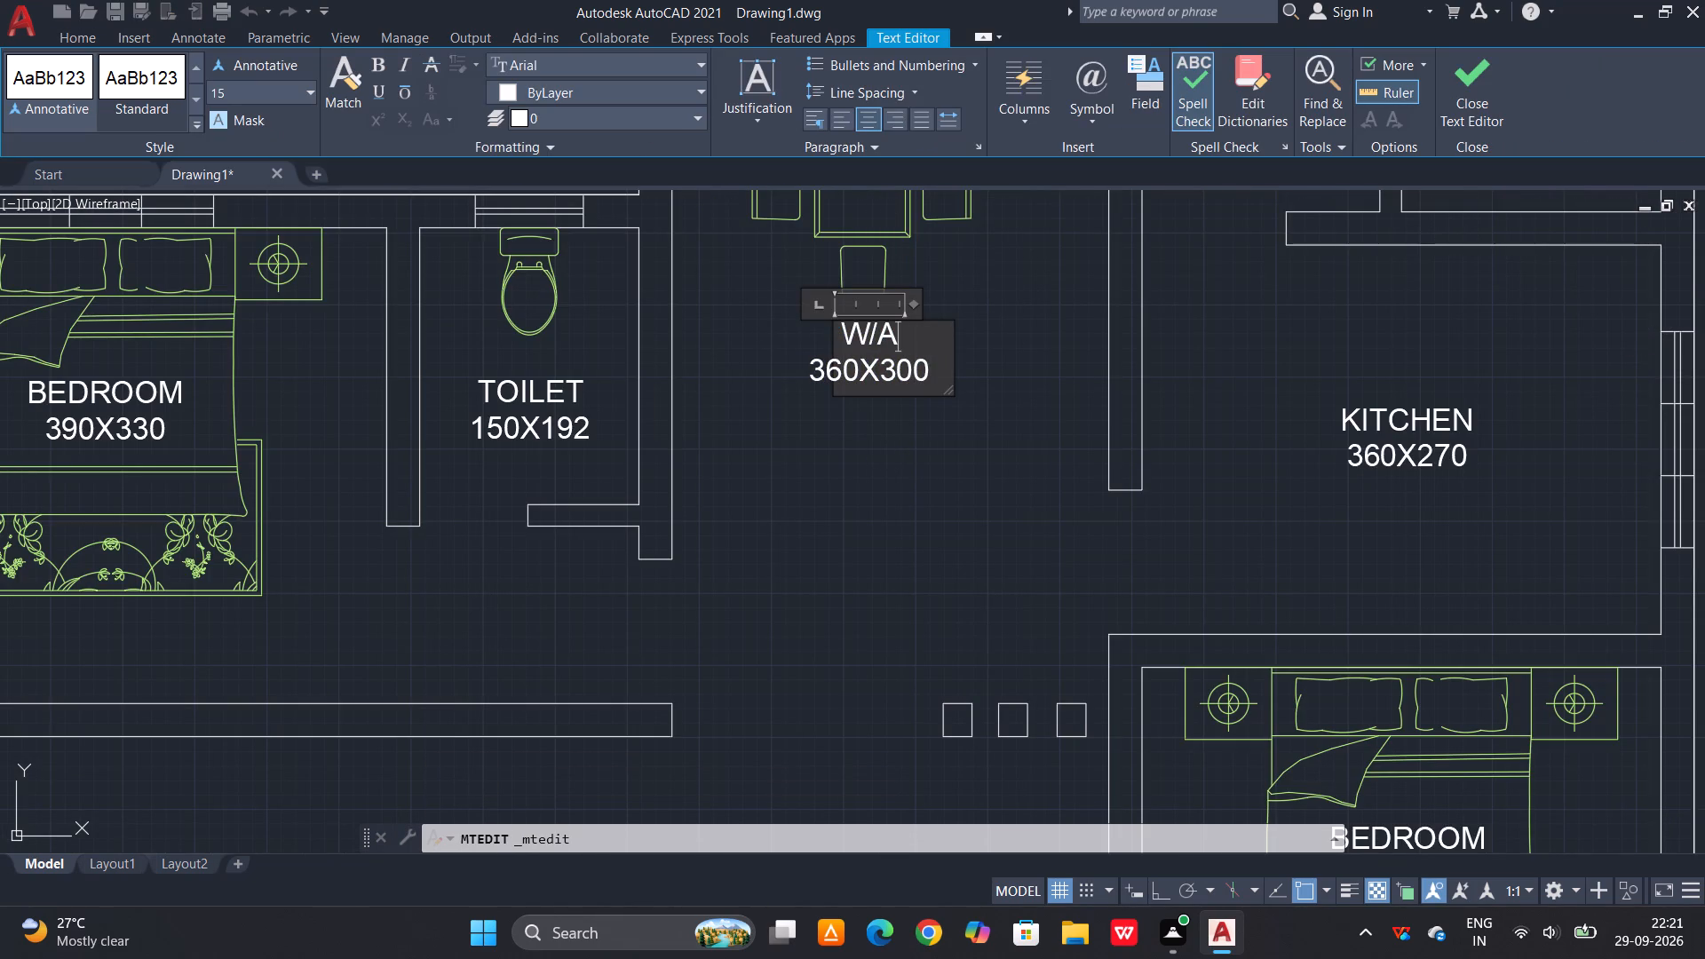
drag(856, 335, 817, 335)
key(BackSpace)
key(BackSpace)
key(BackSpace)
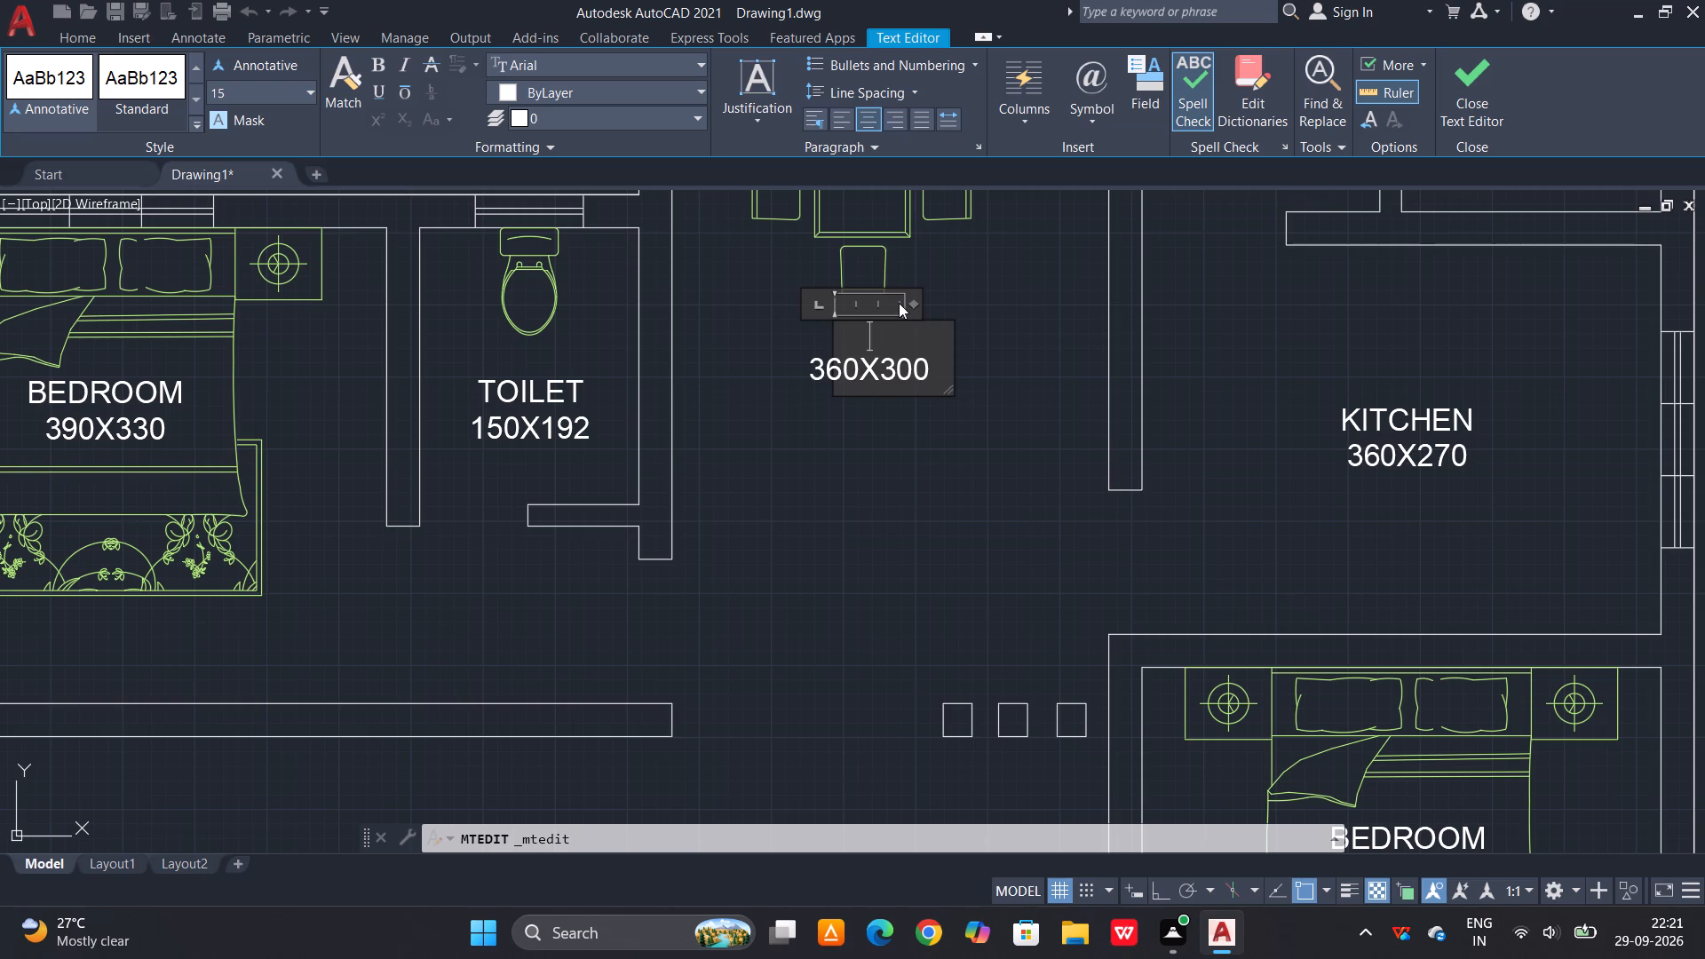
text(DINING)
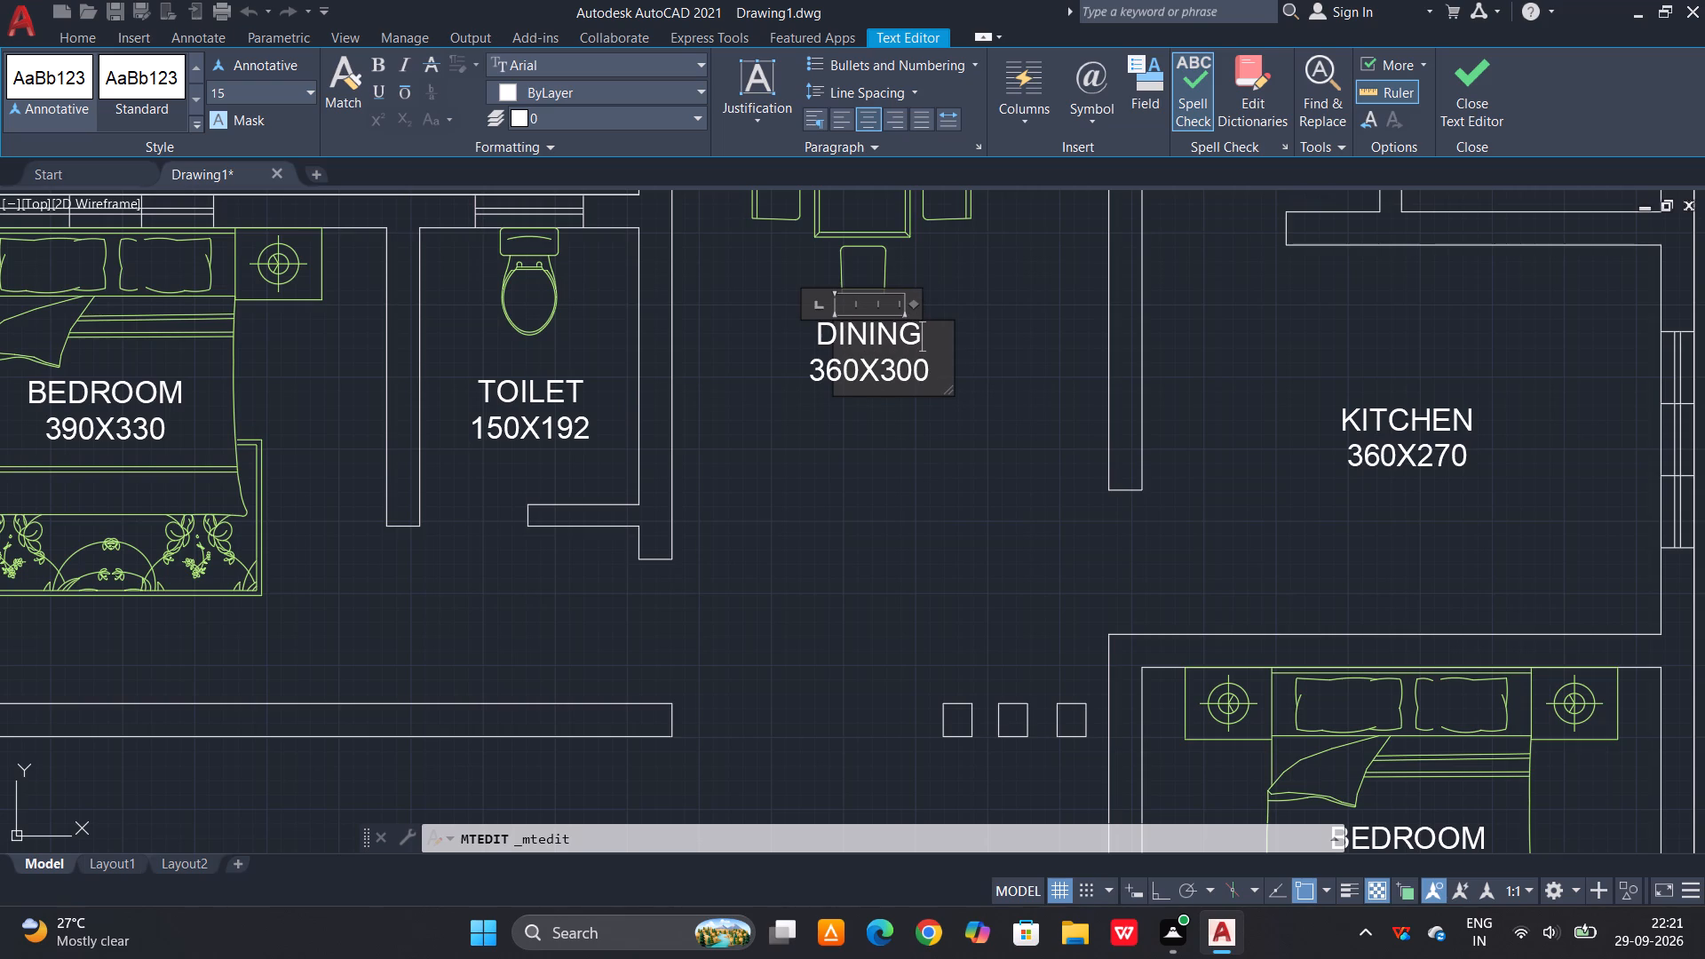
Set the second dimension in the DINING label's size line to 572 and finish the text edit.
click(933, 369)
click(934, 369)
triple_click(932, 374)
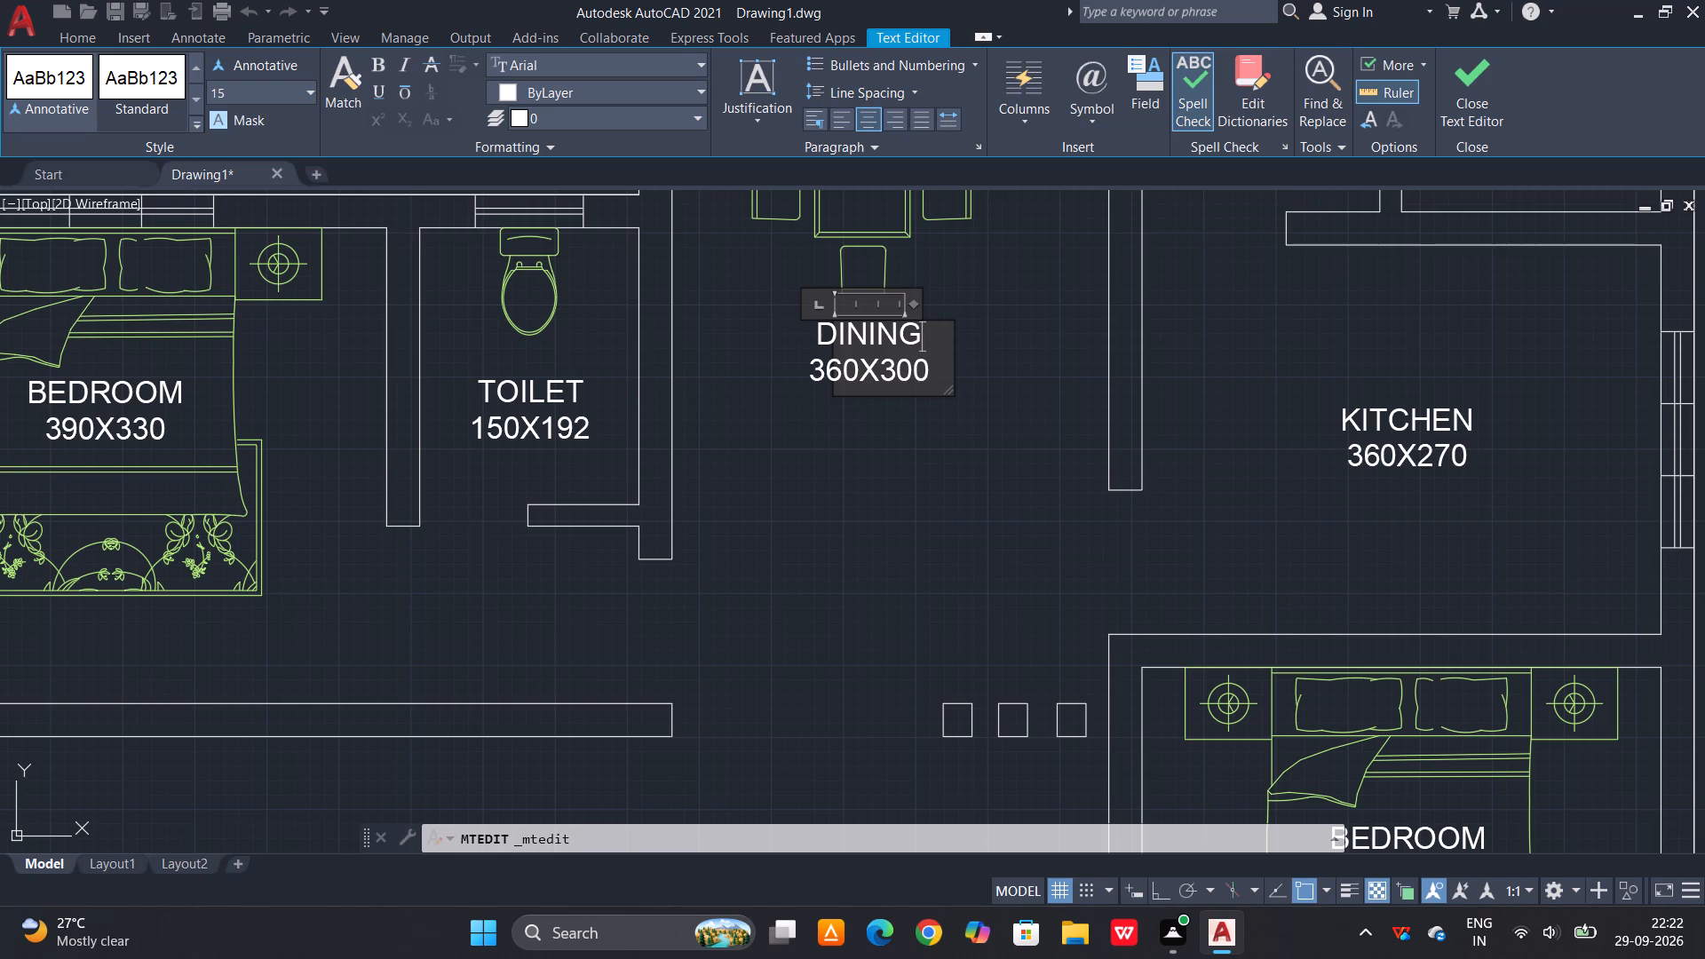
click(931, 376)
double_click(932, 368)
click(910, 369)
click(932, 356)
key(Right)
key(BackSpace)
key(BackSpace)
key(BackSpace)
text(57)
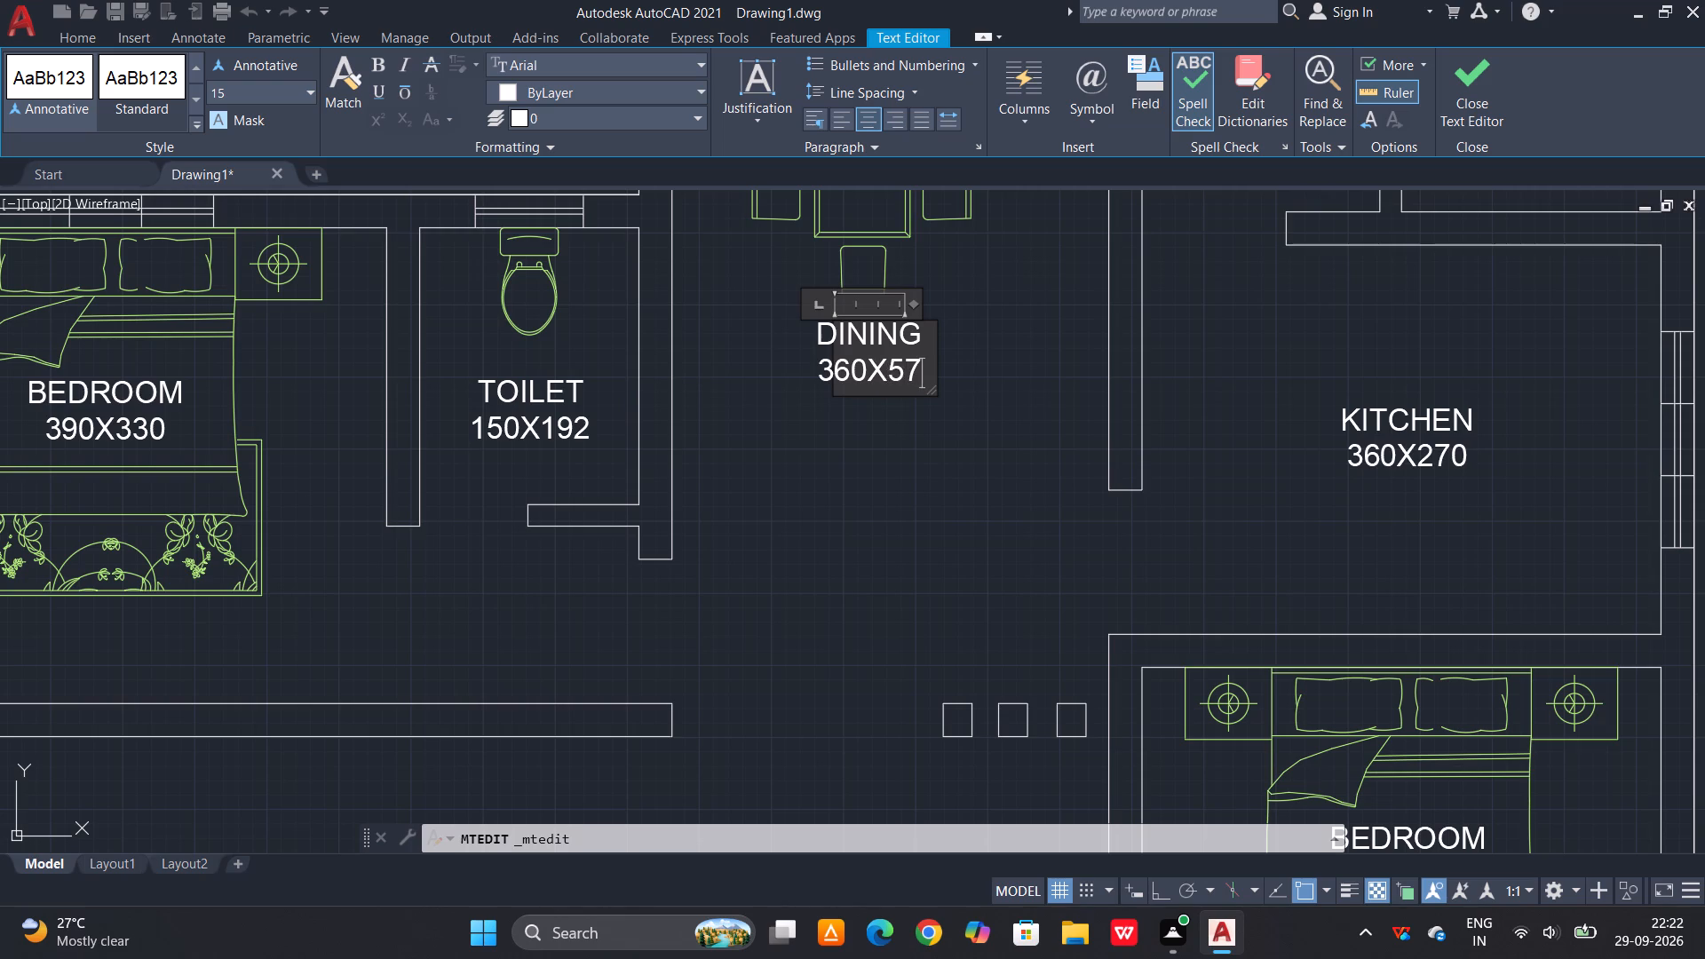
key(2)
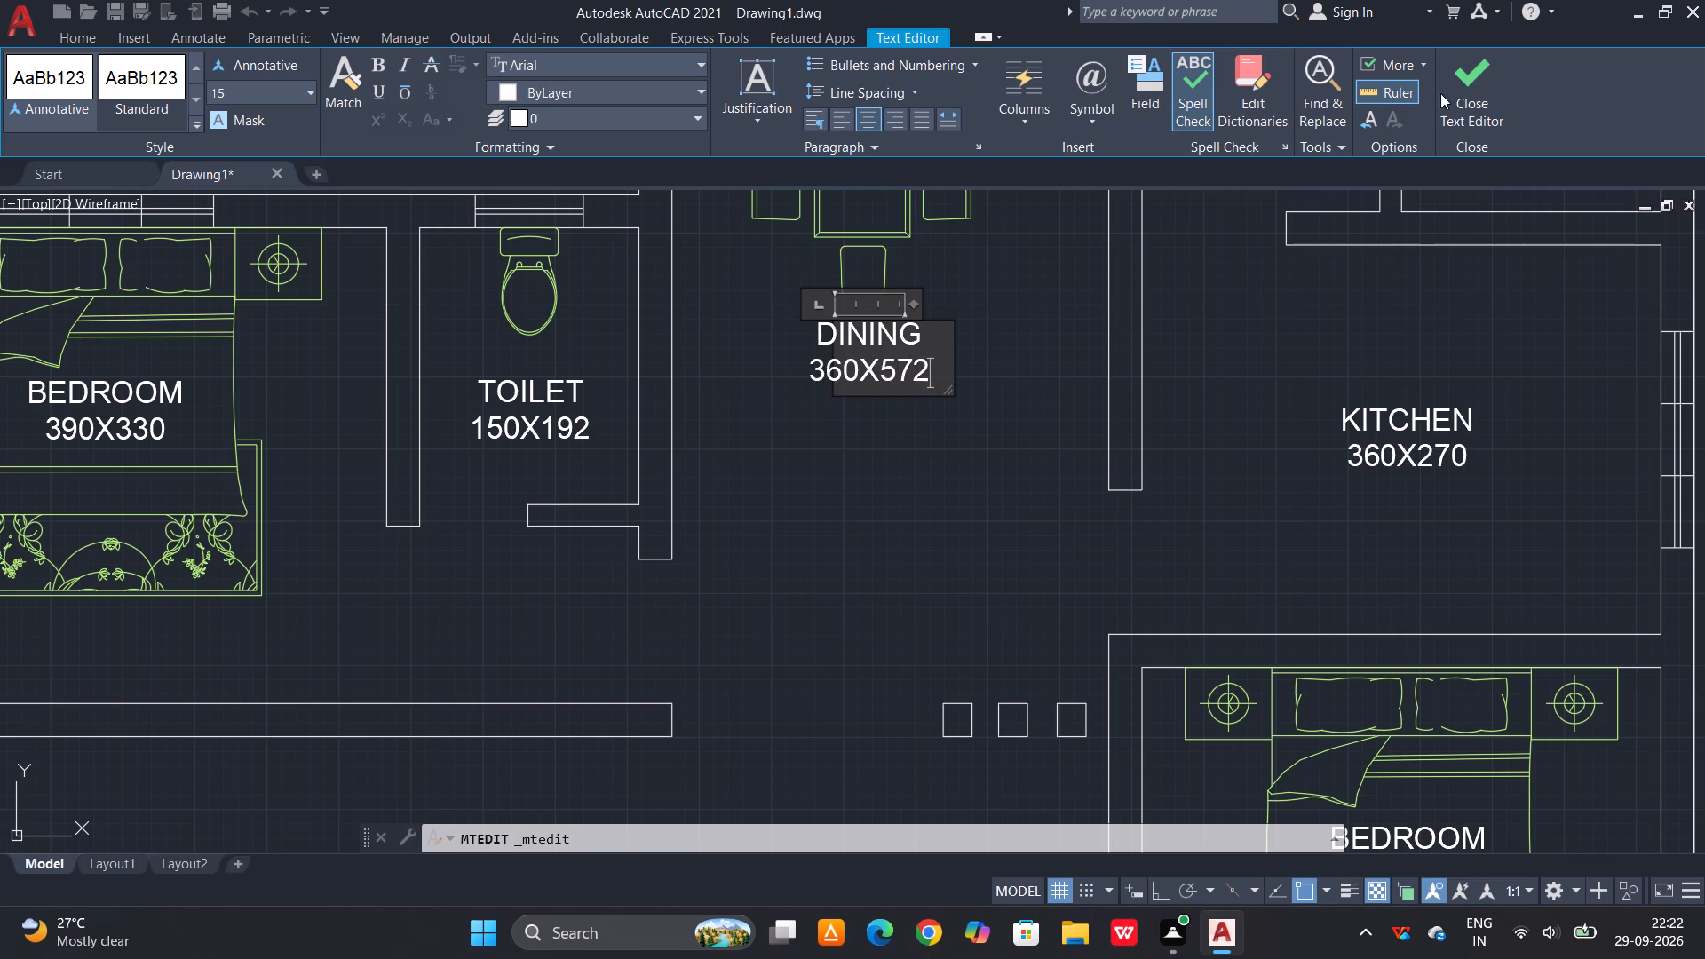
click(1450, 85)
Replace the whole W/A label and size beside the staircase with the text UP.
scroll(1213, 343, down, 2)
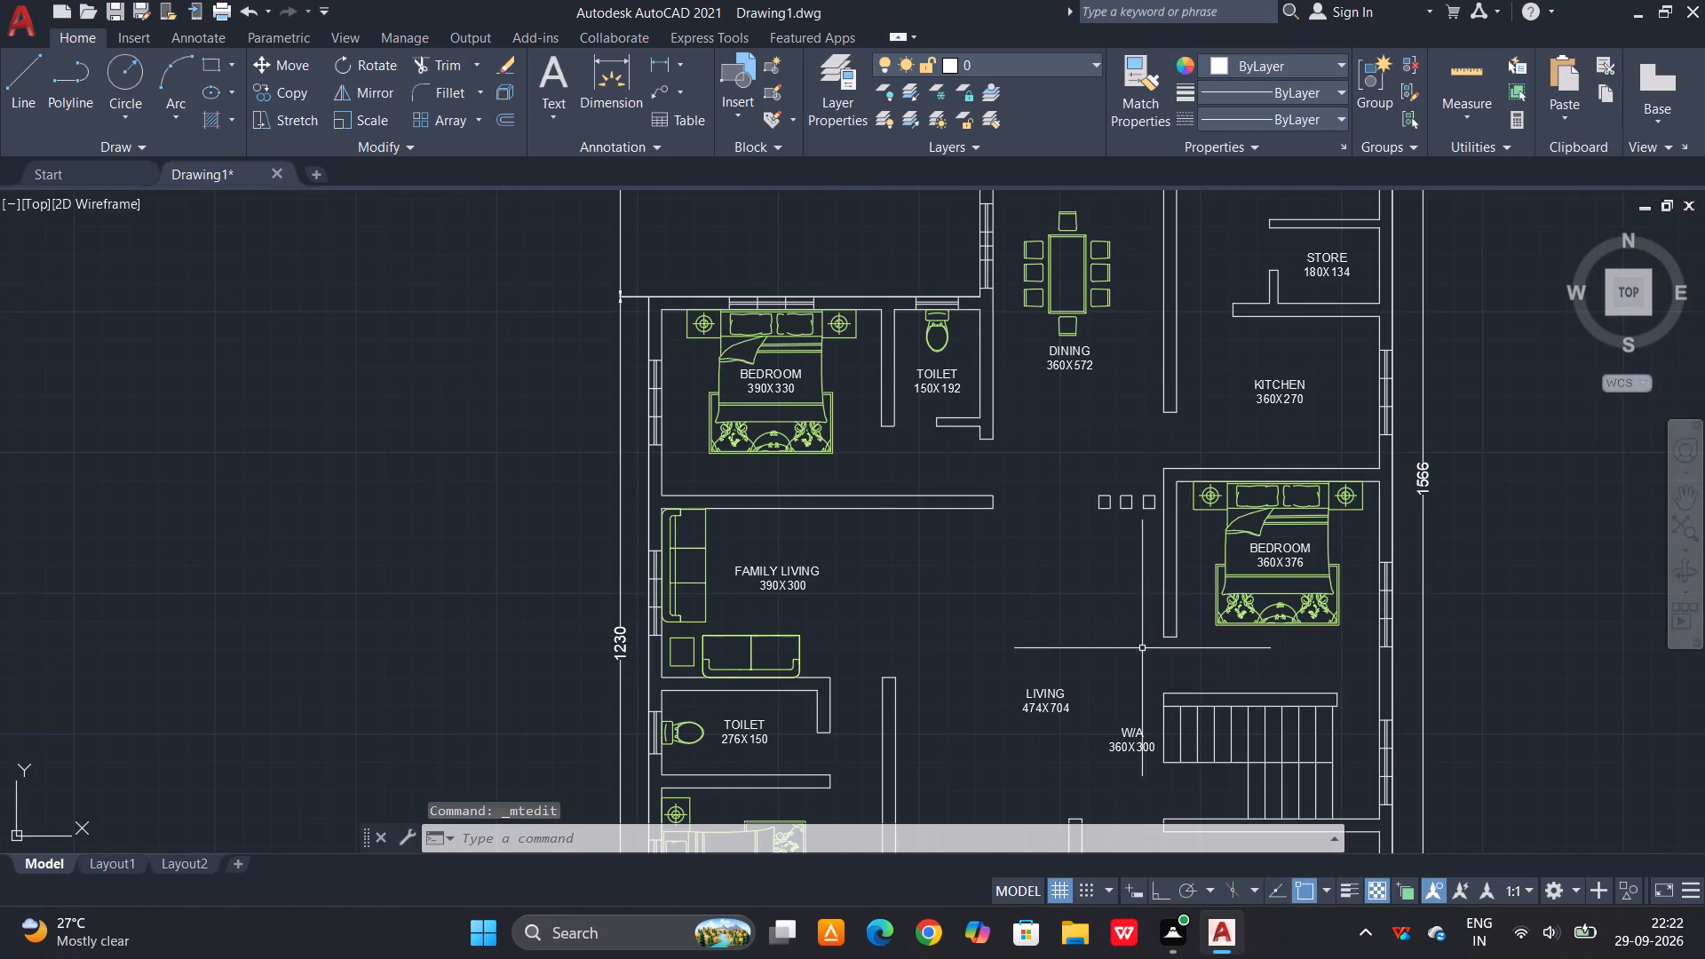
middle_drag(1139, 648, 1137, 519)
middle_drag(1152, 667, 1128, 621)
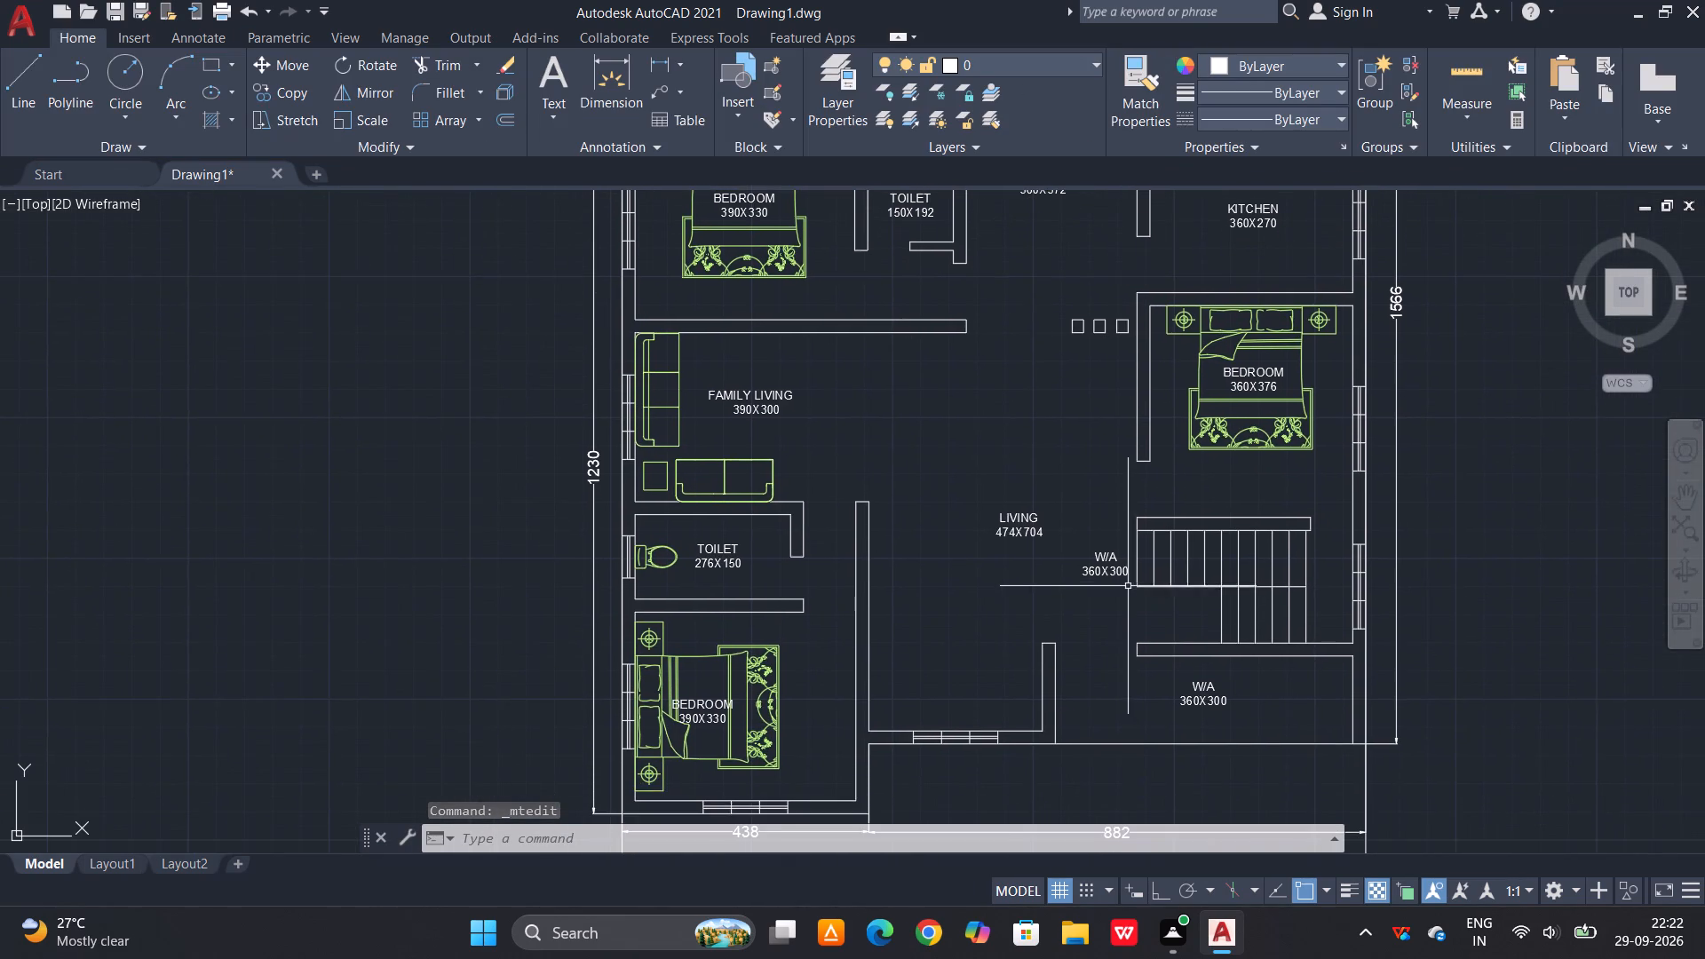
scroll(1127, 583, up, 1)
double_click(1106, 565)
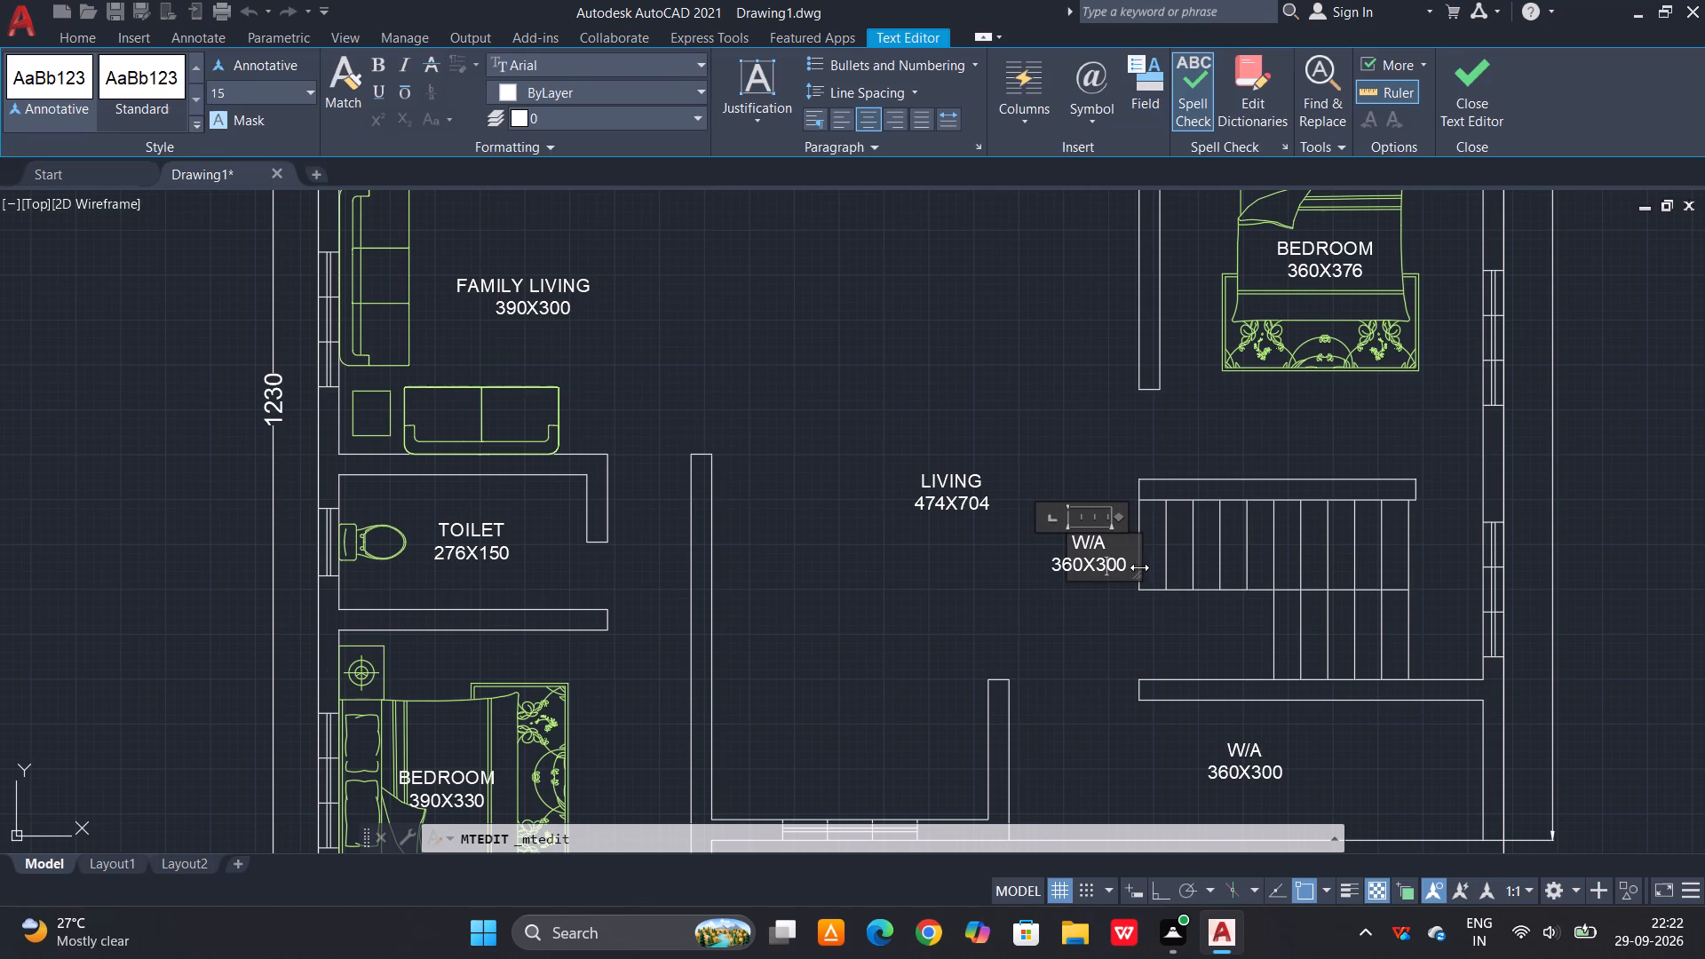
drag(1128, 558, 1111, 559)
double_click(1130, 556)
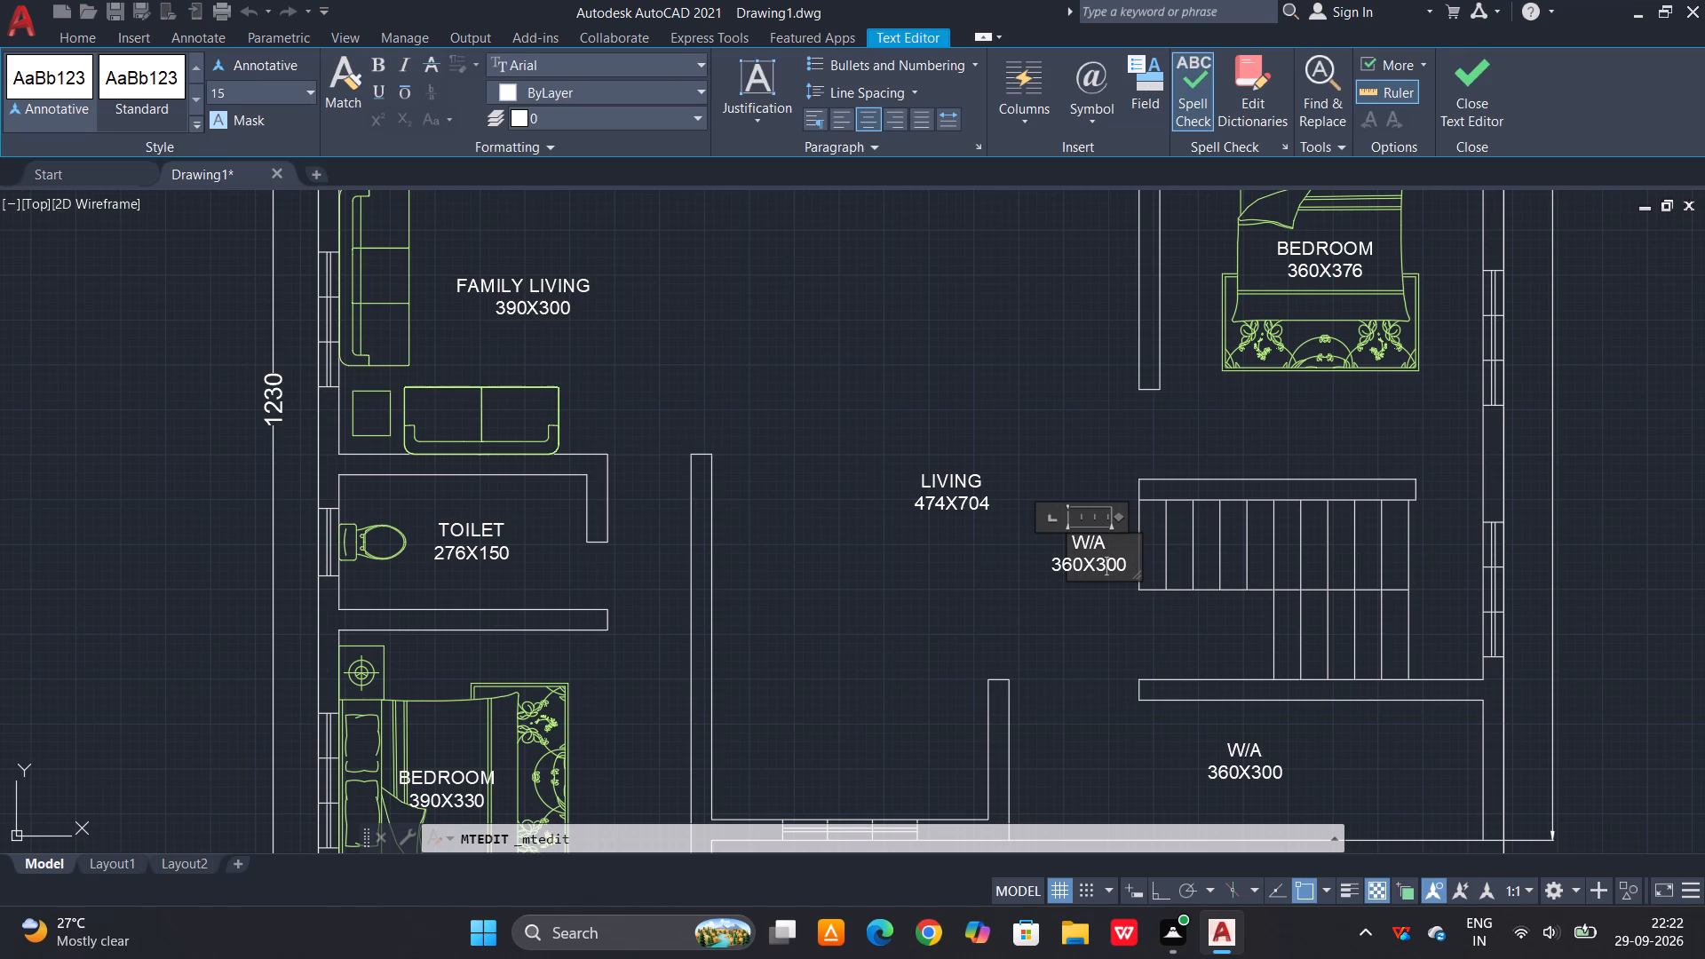
click(1130, 565)
key(ctrl+a)
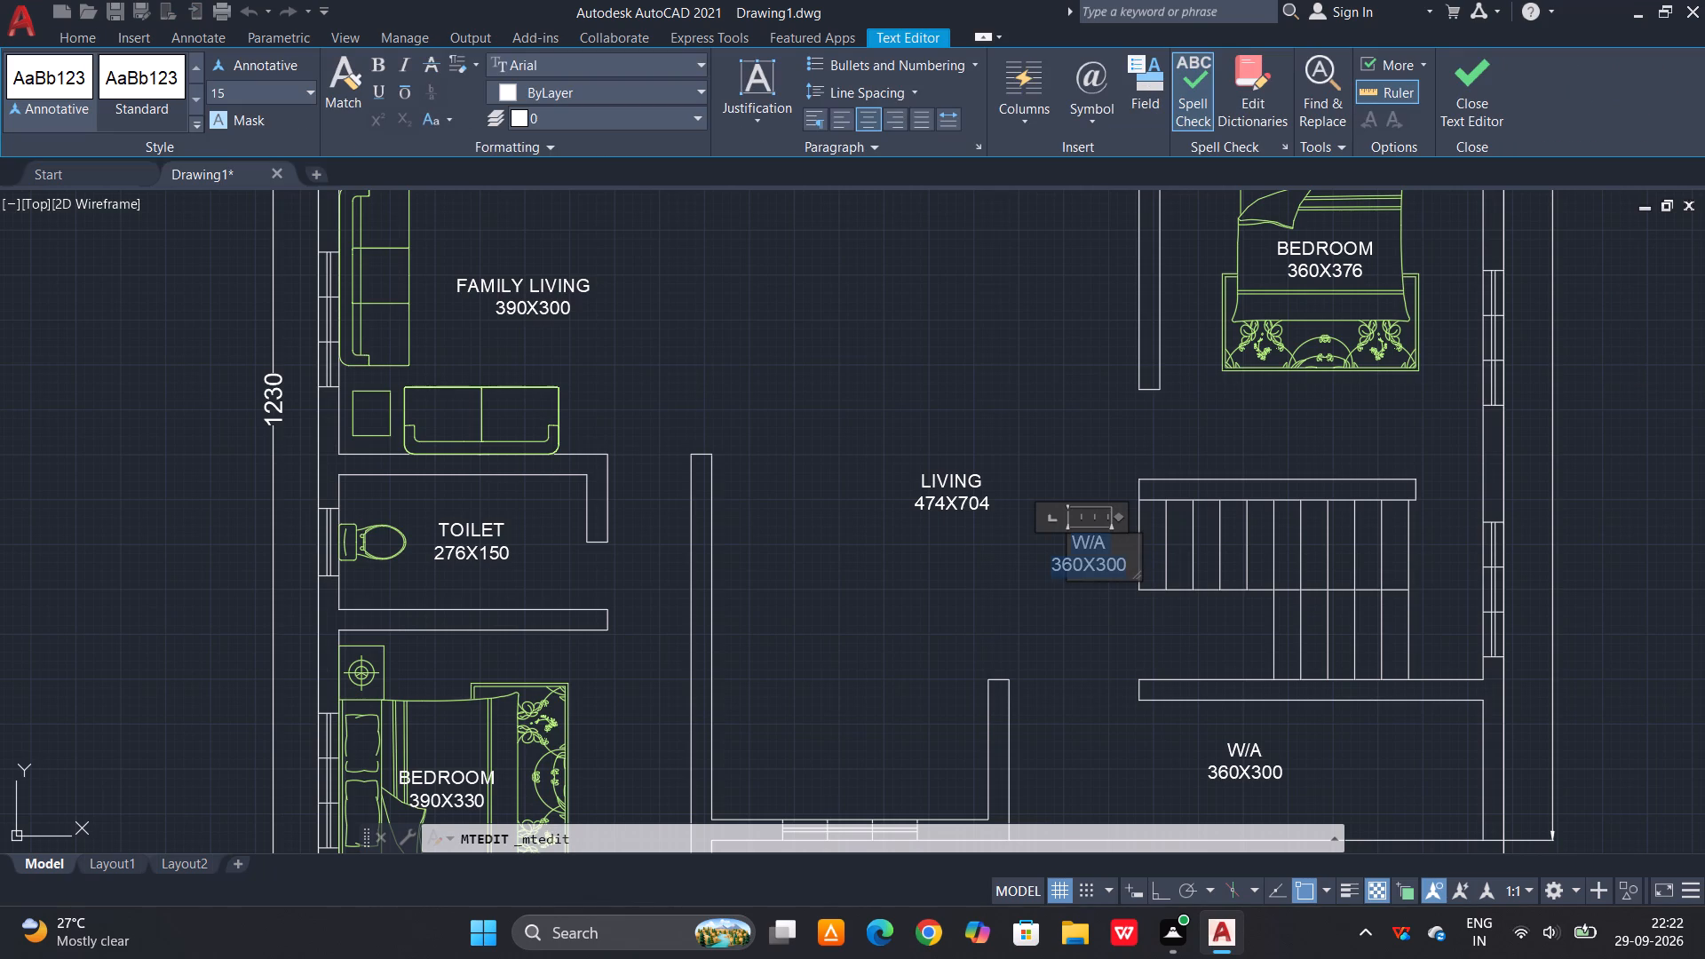
key(BackSpace)
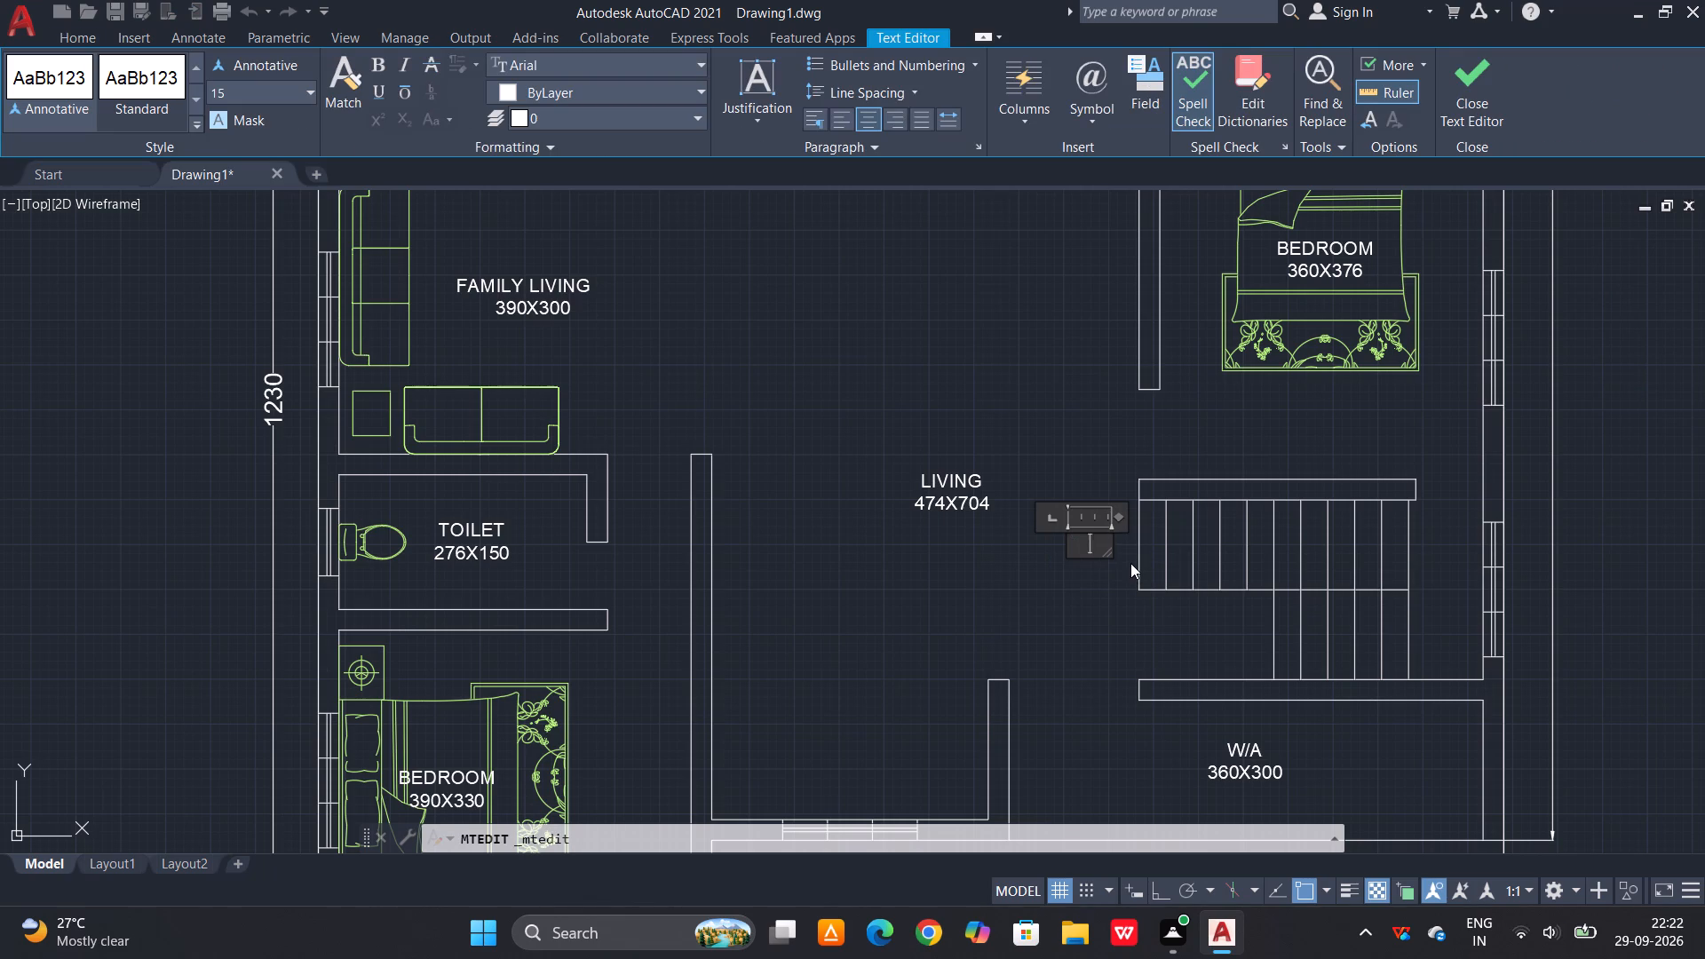
text(UP)
click(1455, 101)
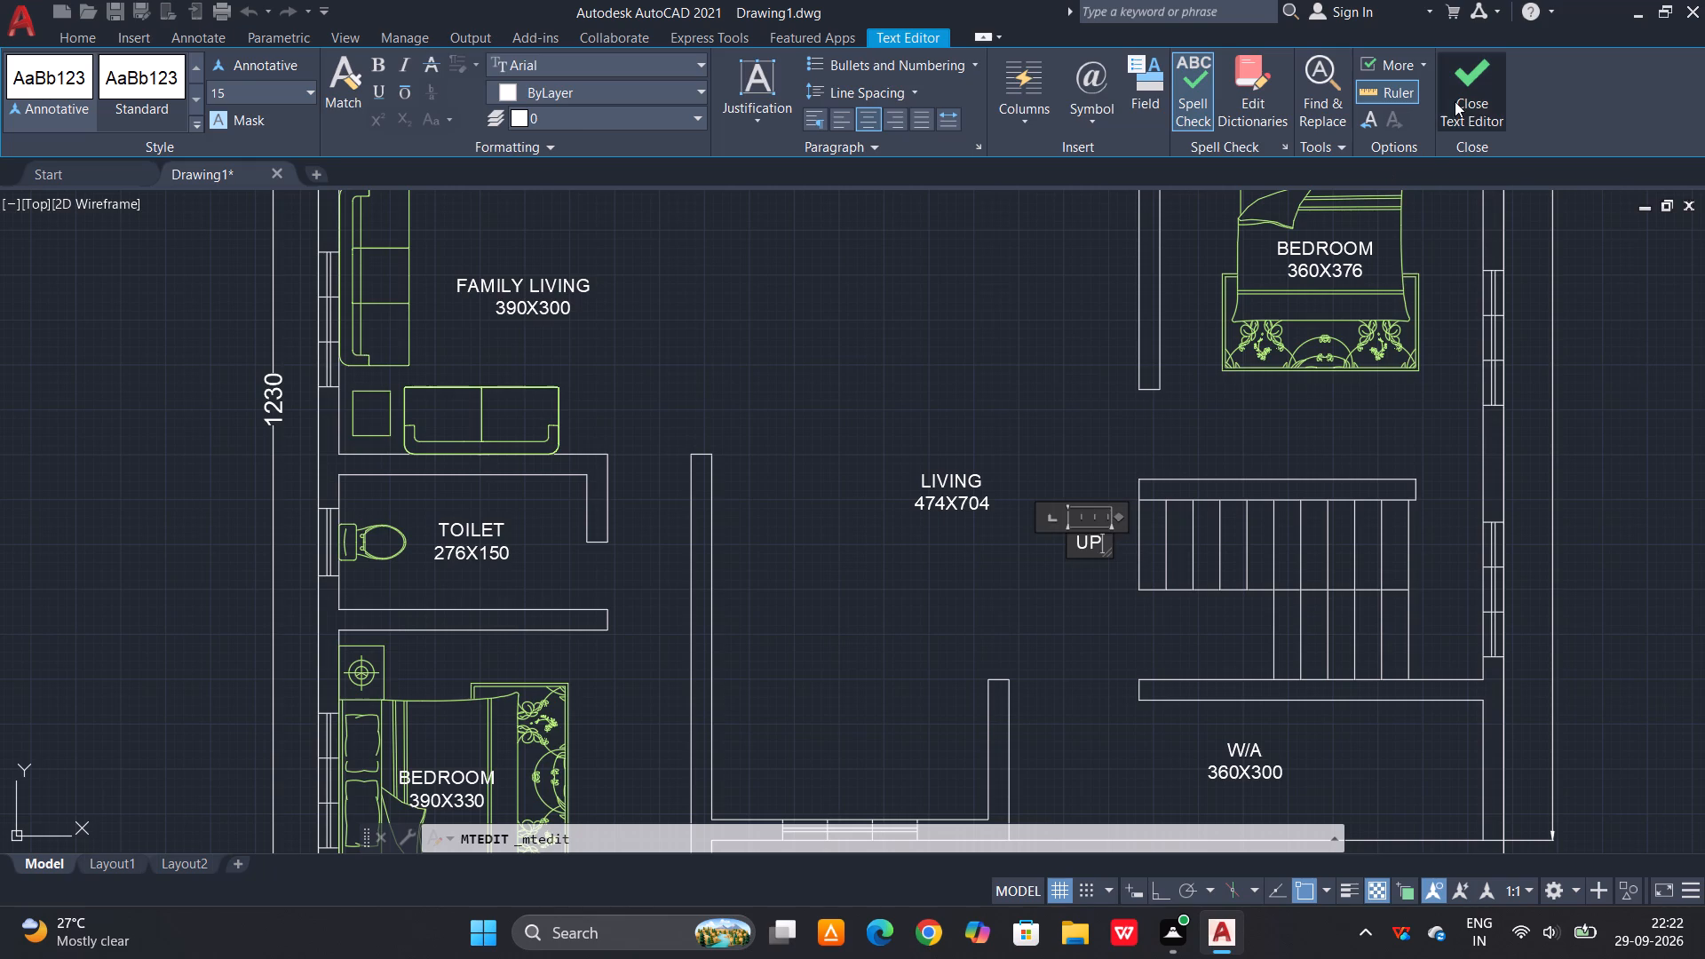
Draw a horizontal line with Ortho on, from the third inner stair line's midpoint in the upper flight to just beside the UP label.
scroll(1246, 472, up, 1)
key(l)
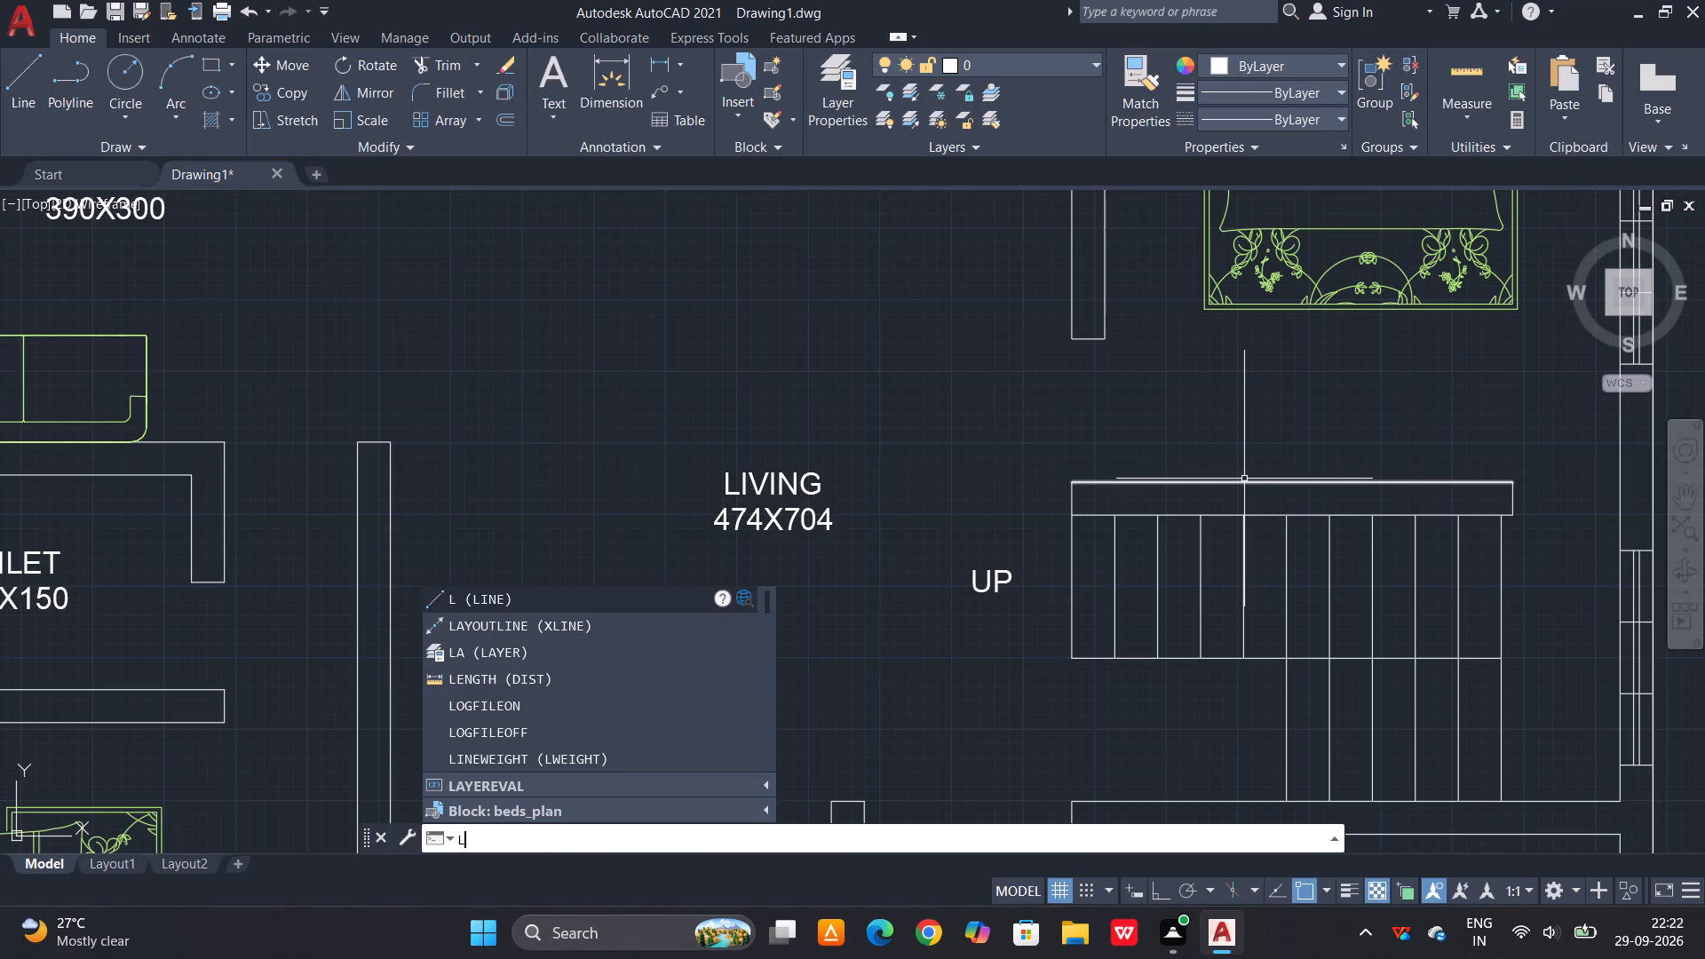
key(space)
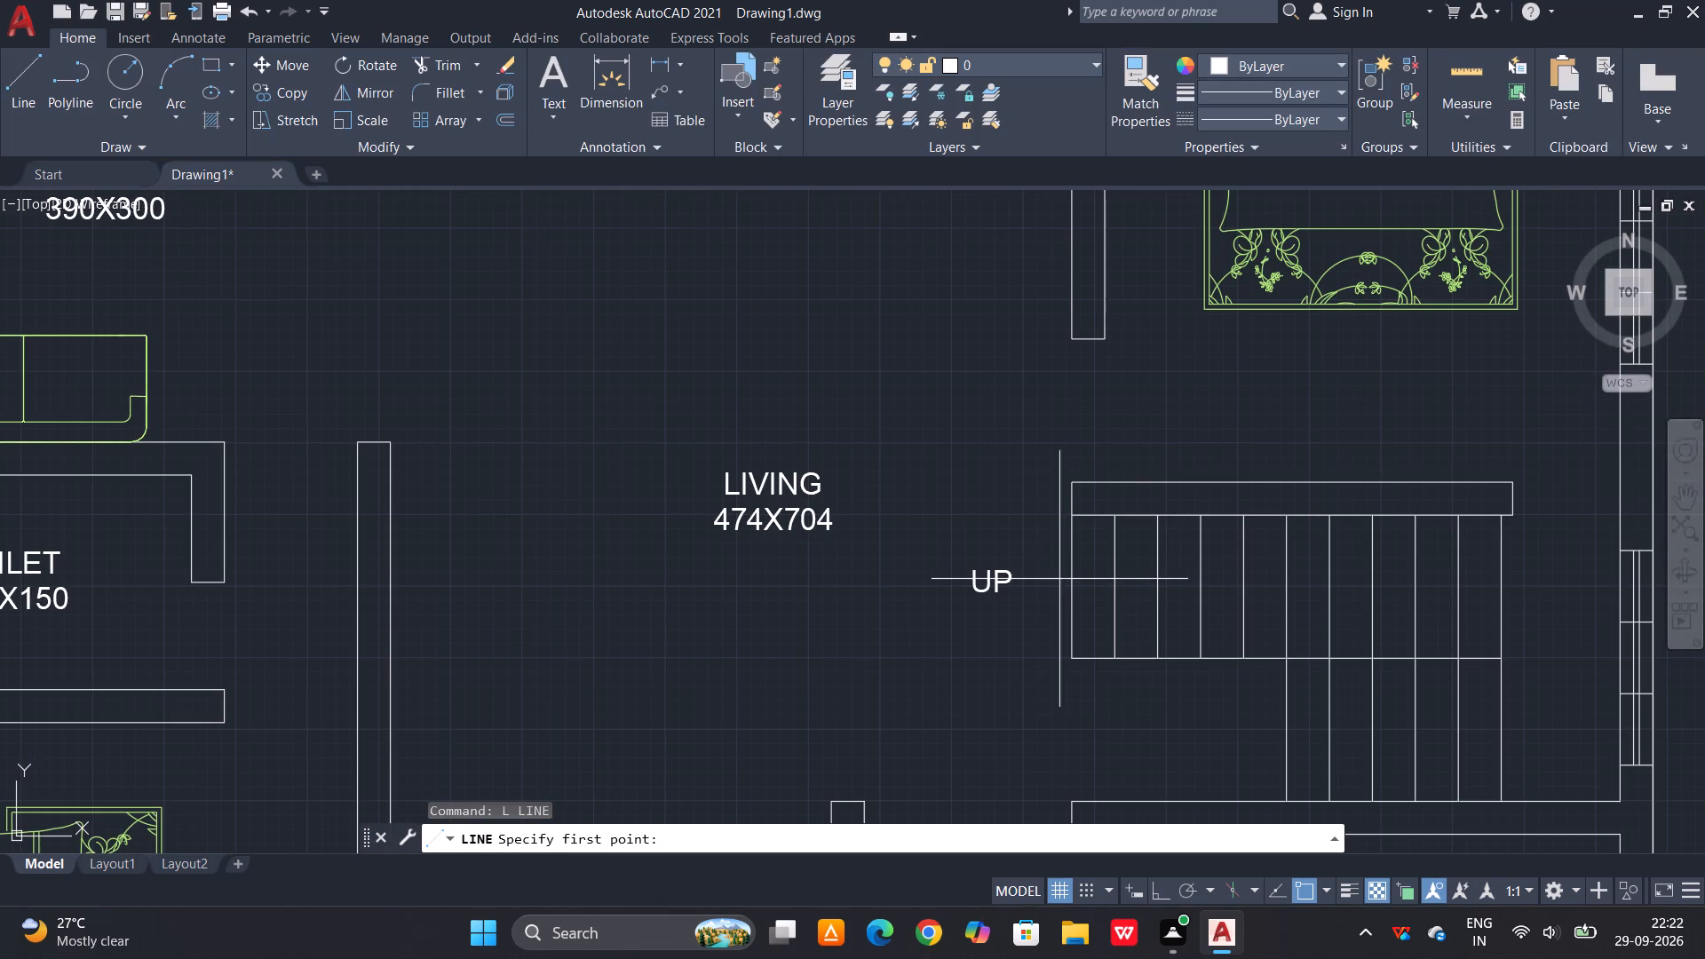
click(1202, 585)
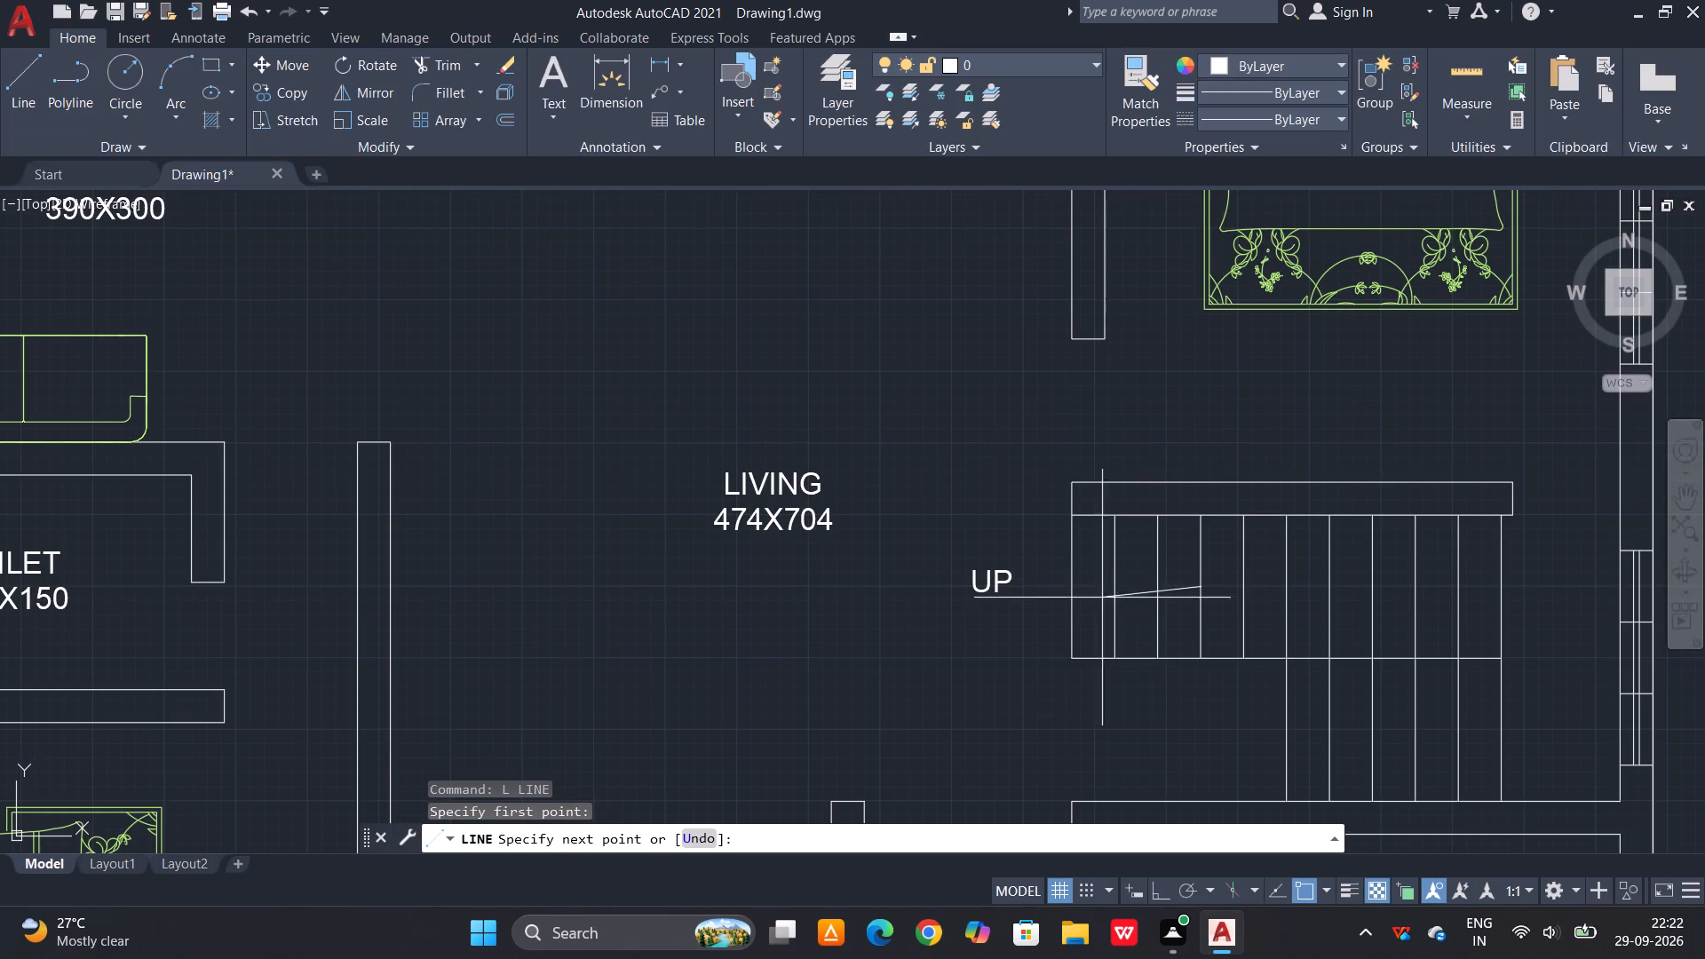
key(F8)
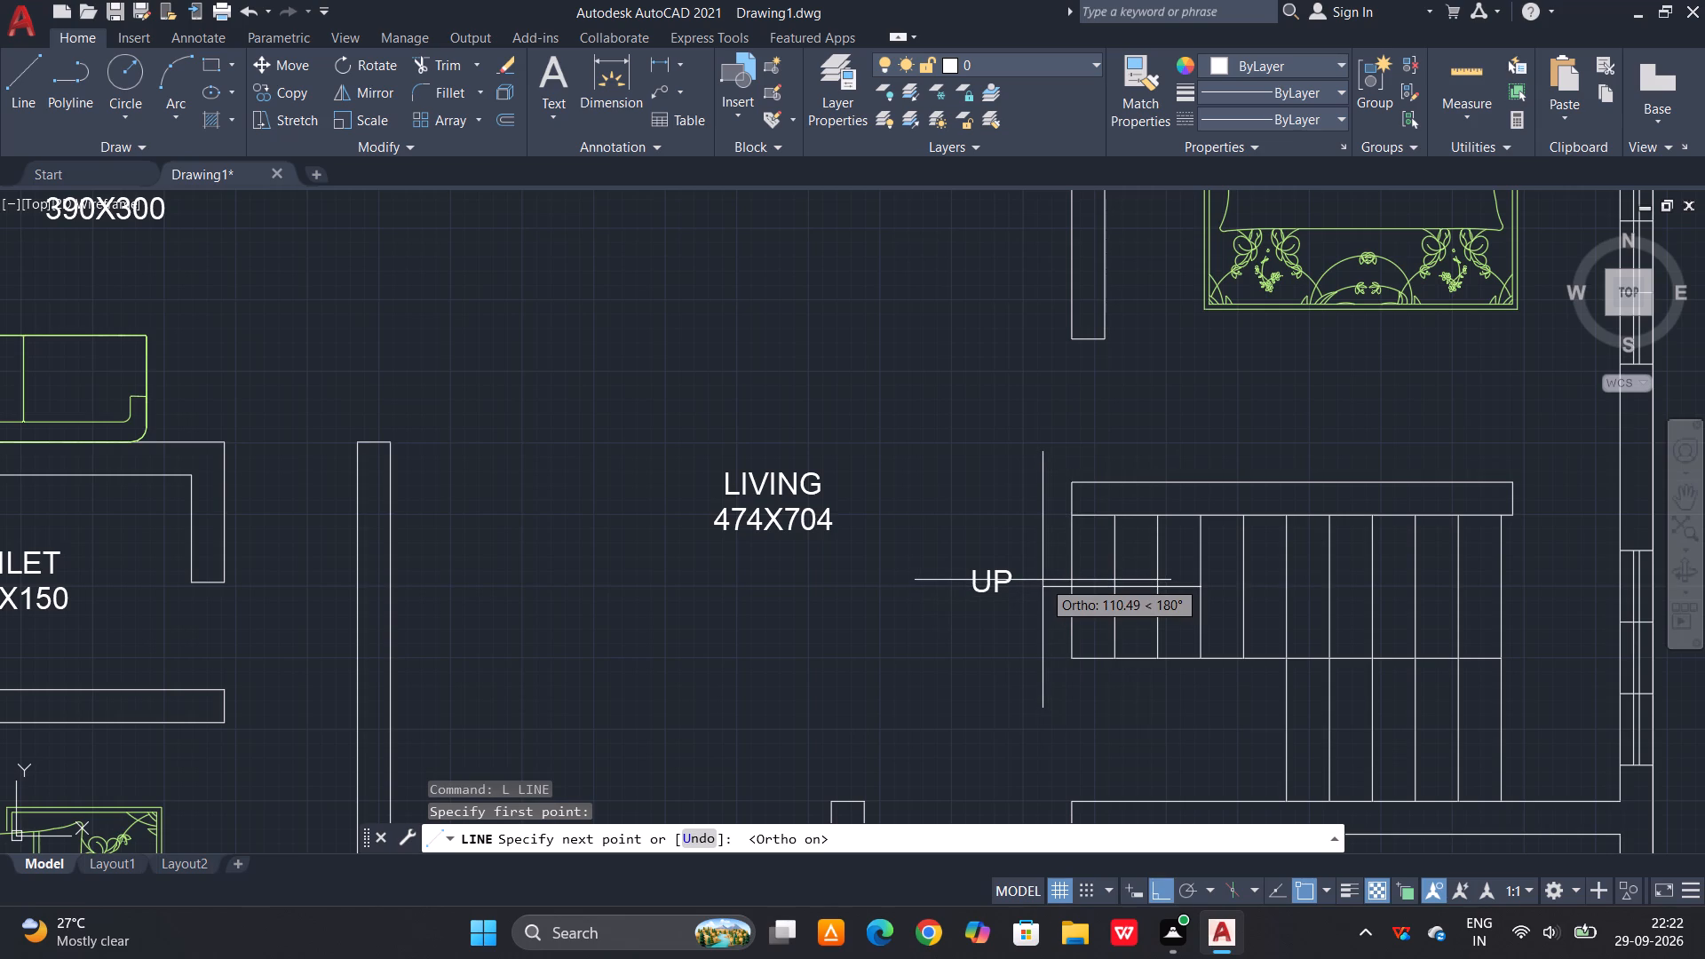
click(1036, 578)
scroll(1196, 598, up, 1)
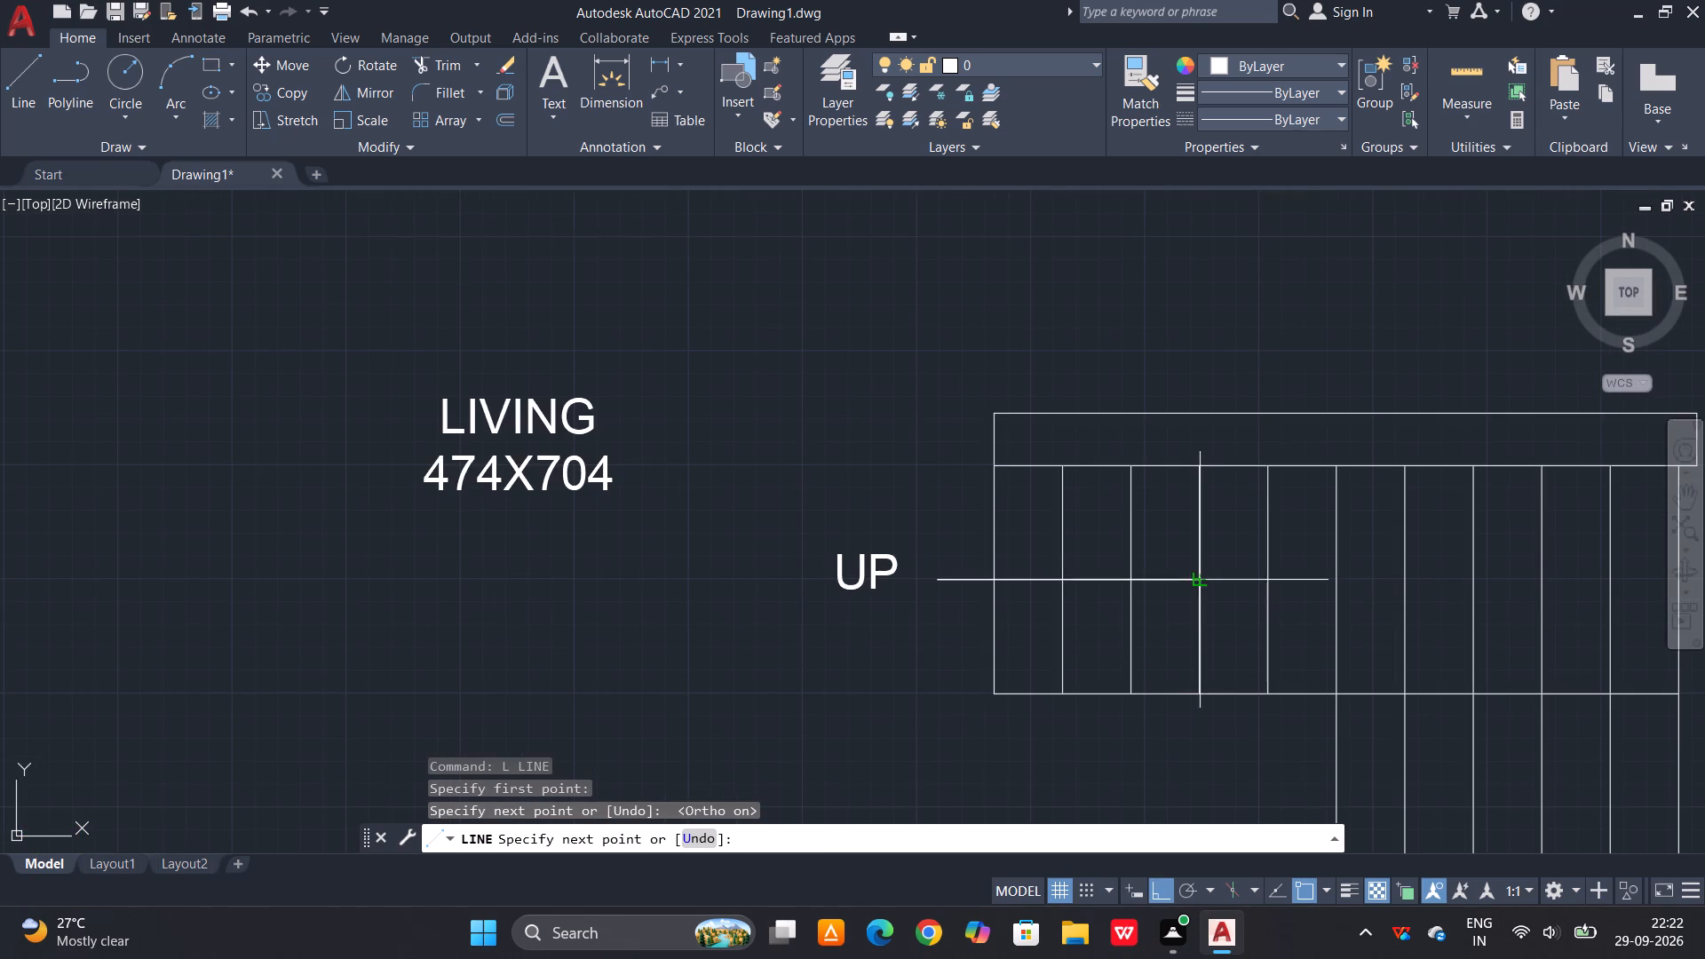
key(Escape)
Draw a short slanted arrowhead line with Ortho off, from the direction line's stair end back above the line.
key(l)
key(space)
scroll(1198, 578, up, 2)
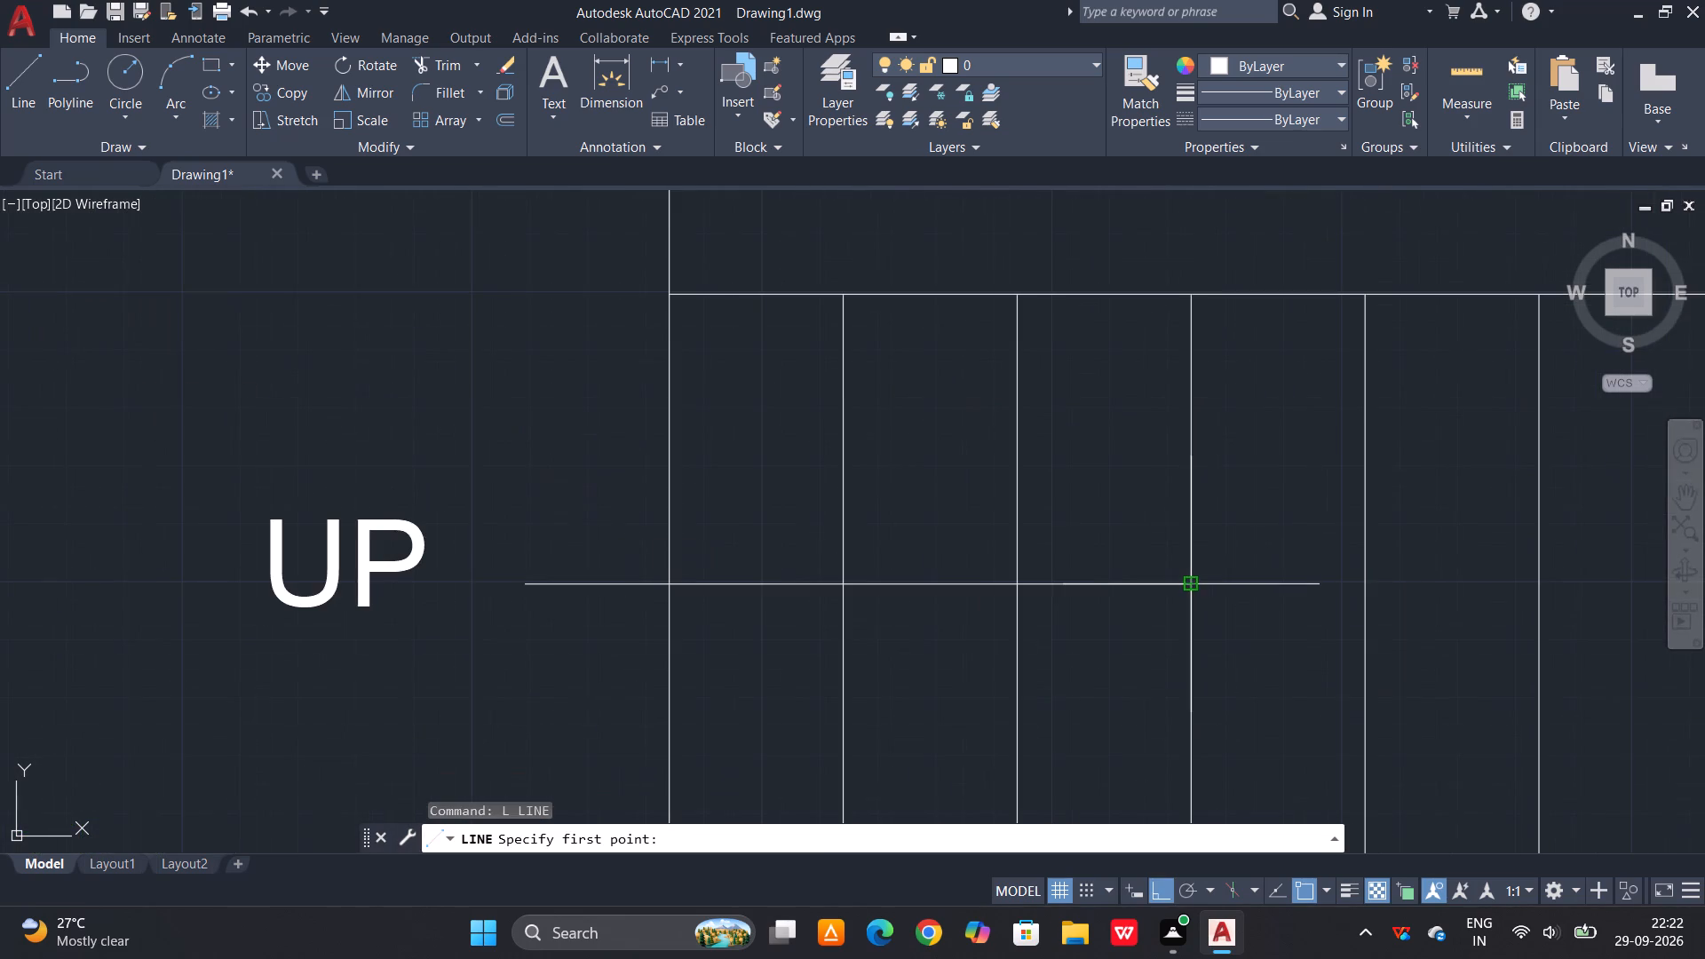
click(1192, 580)
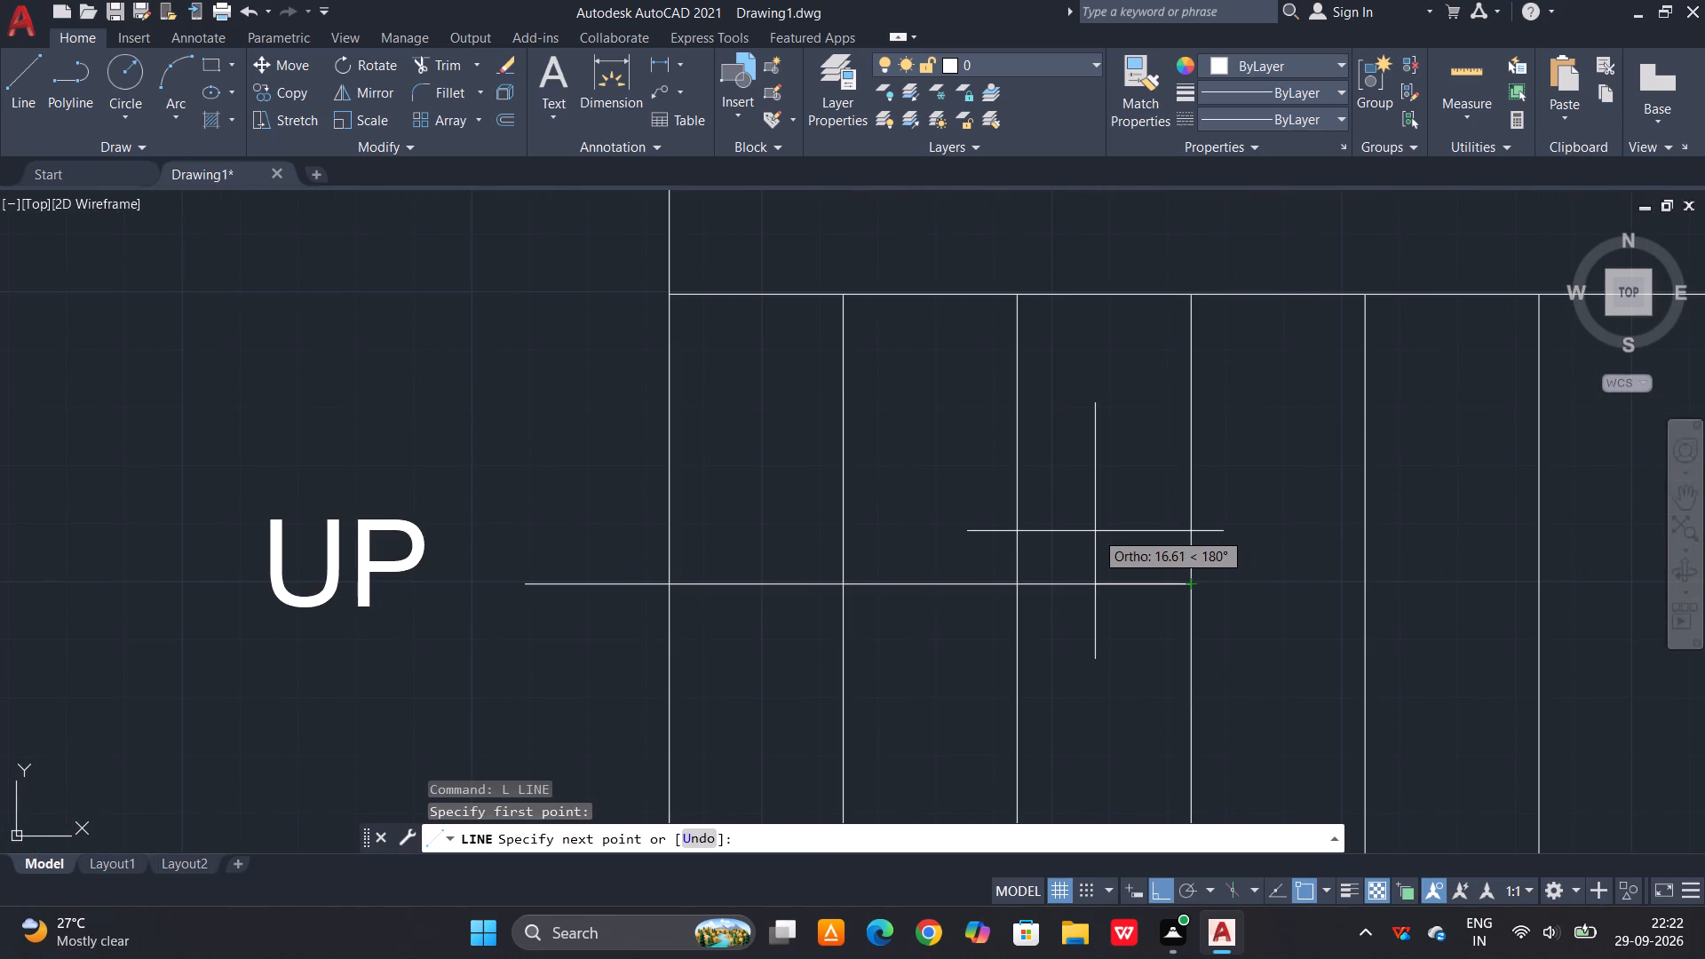
key(F8)
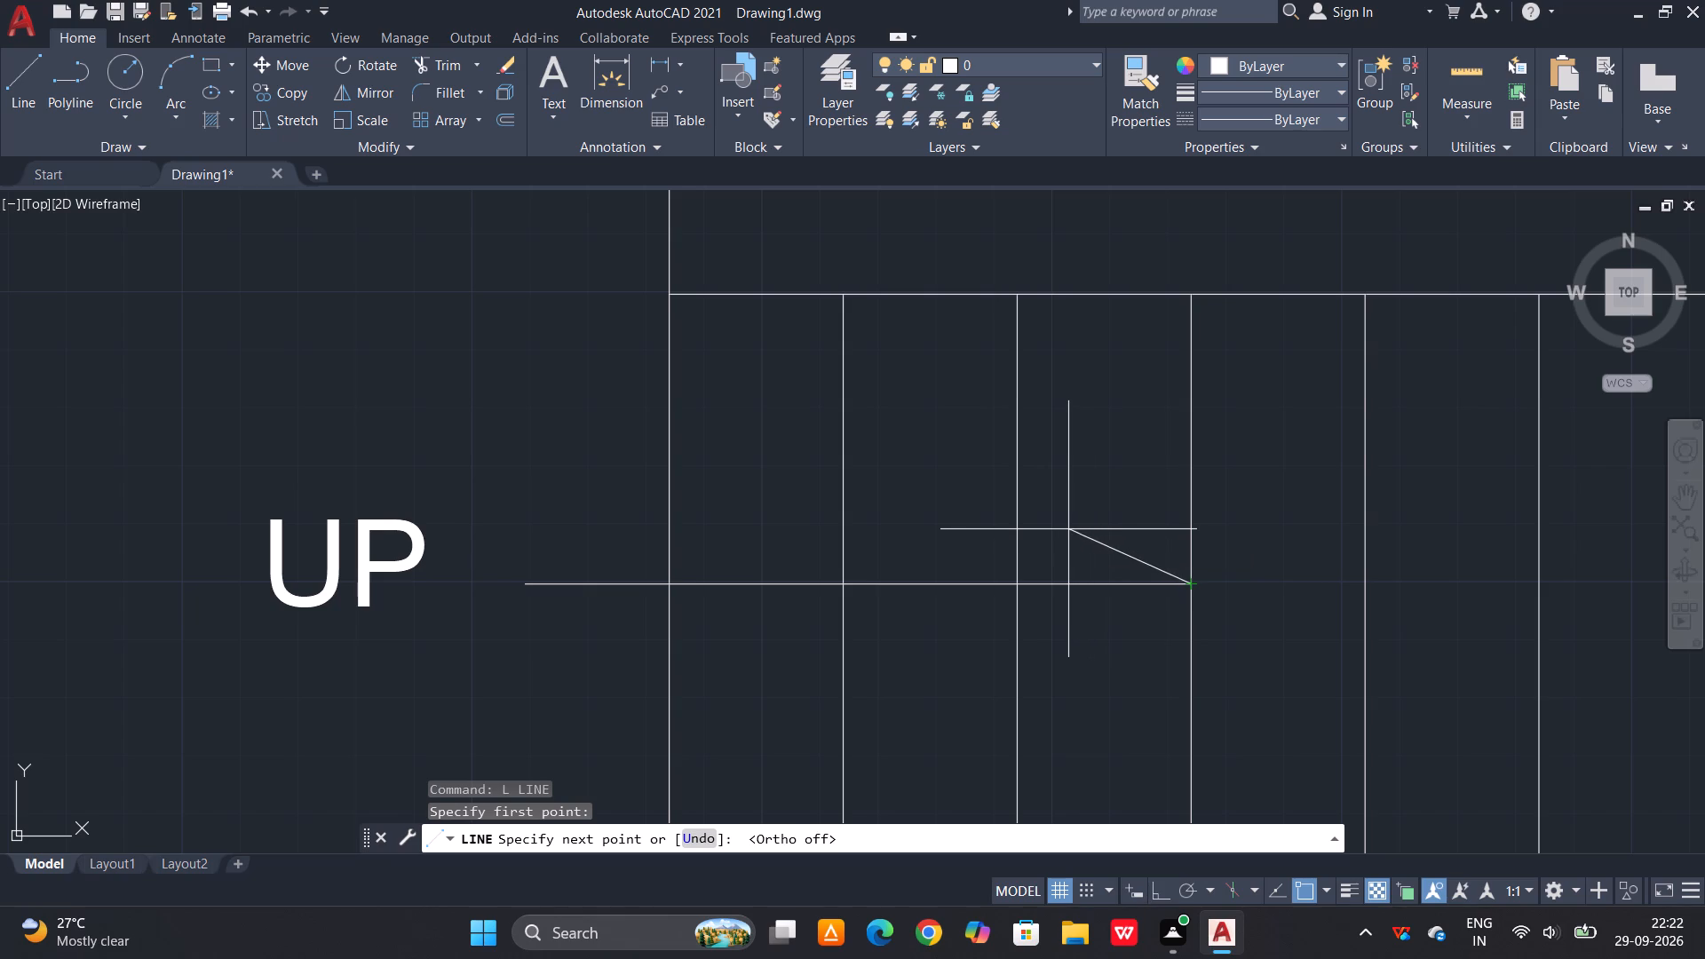
click(1062, 527)
key(Escape)
Mirror the slanted arrowhead line about the horizontal direction line, keeping the original, to complete the stair arrow.
click(1090, 543)
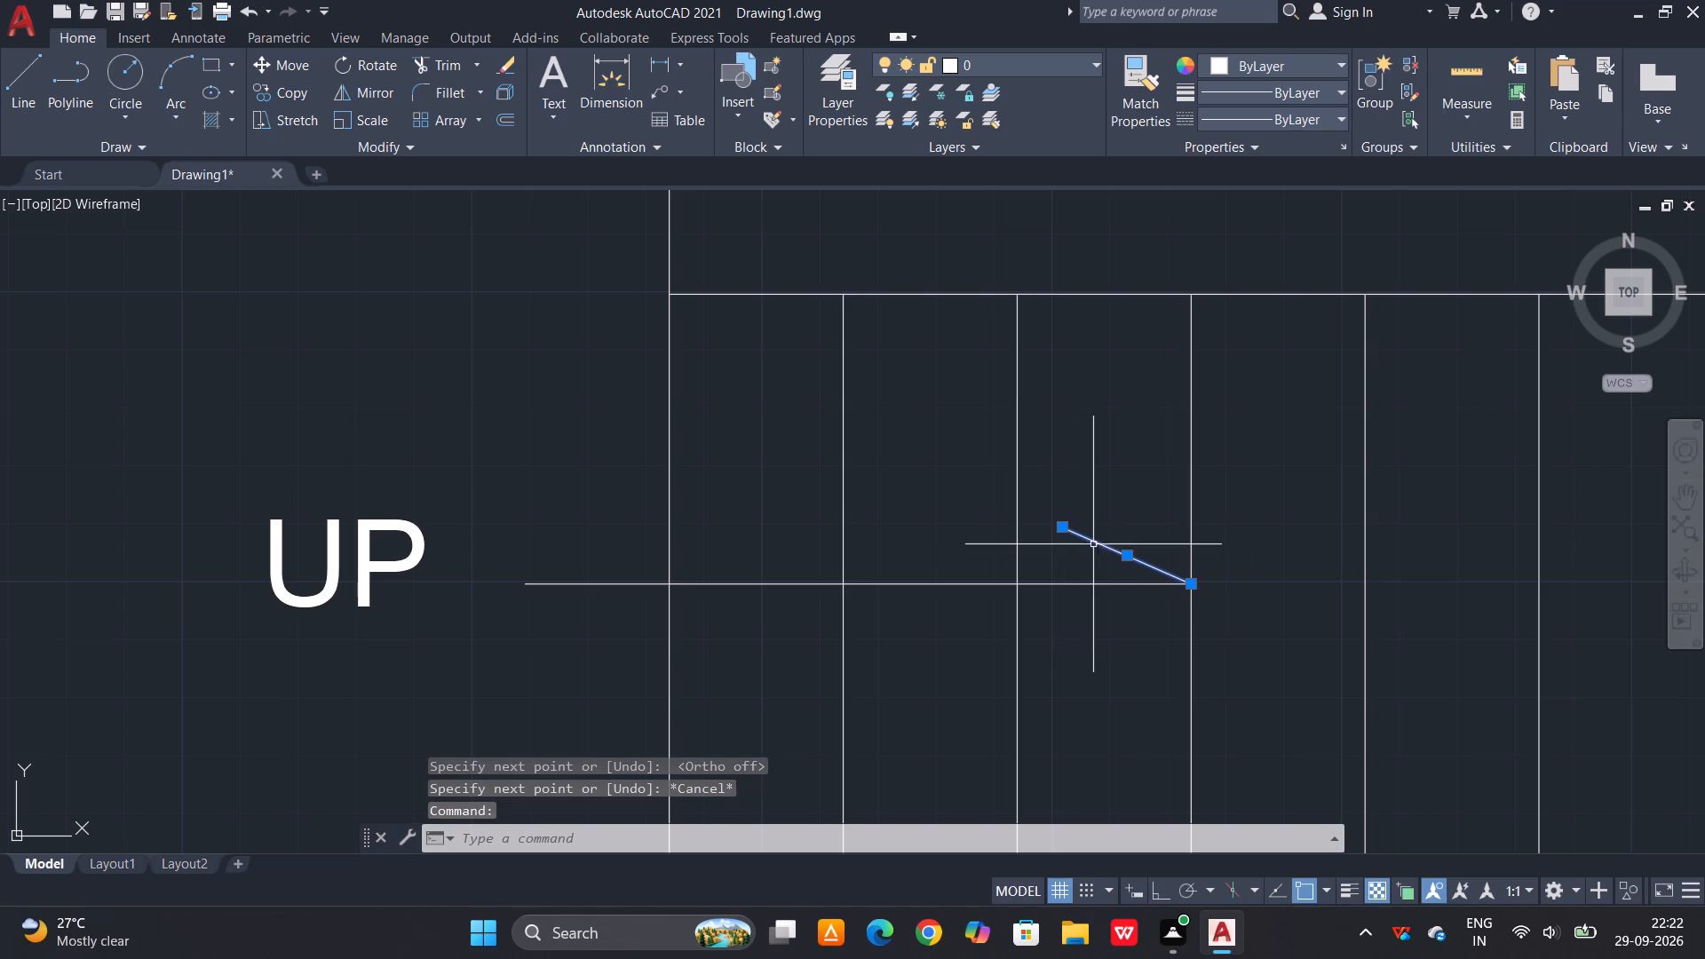
text(MI)
key(space)
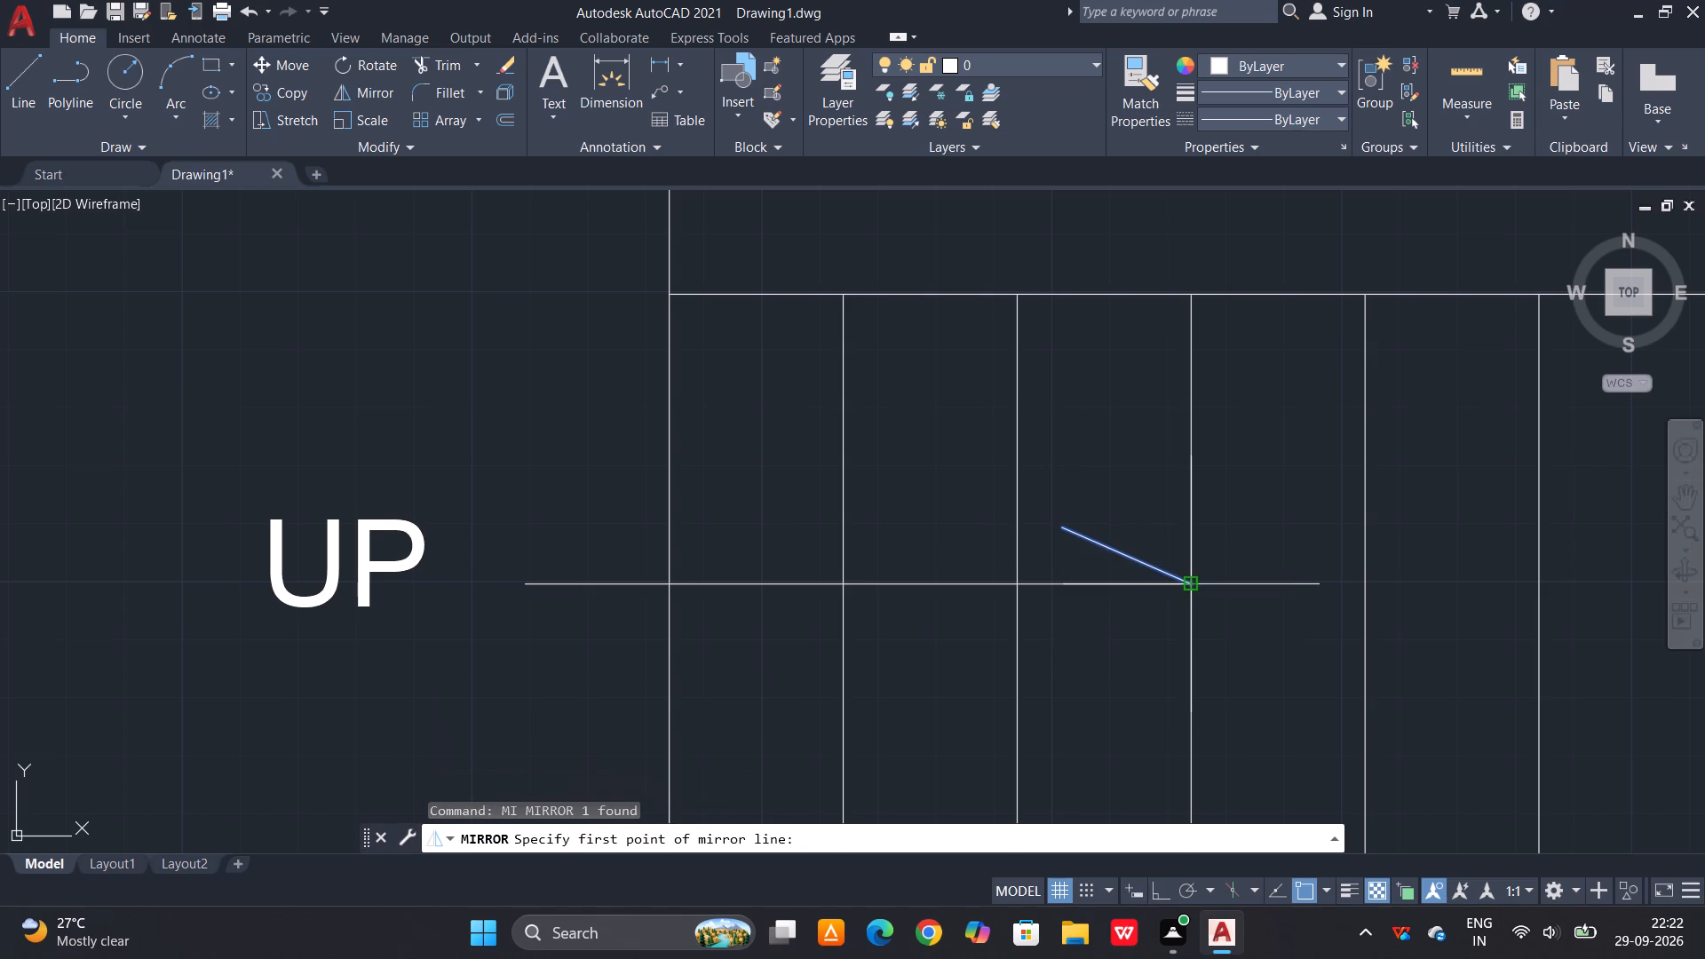
click(1194, 588)
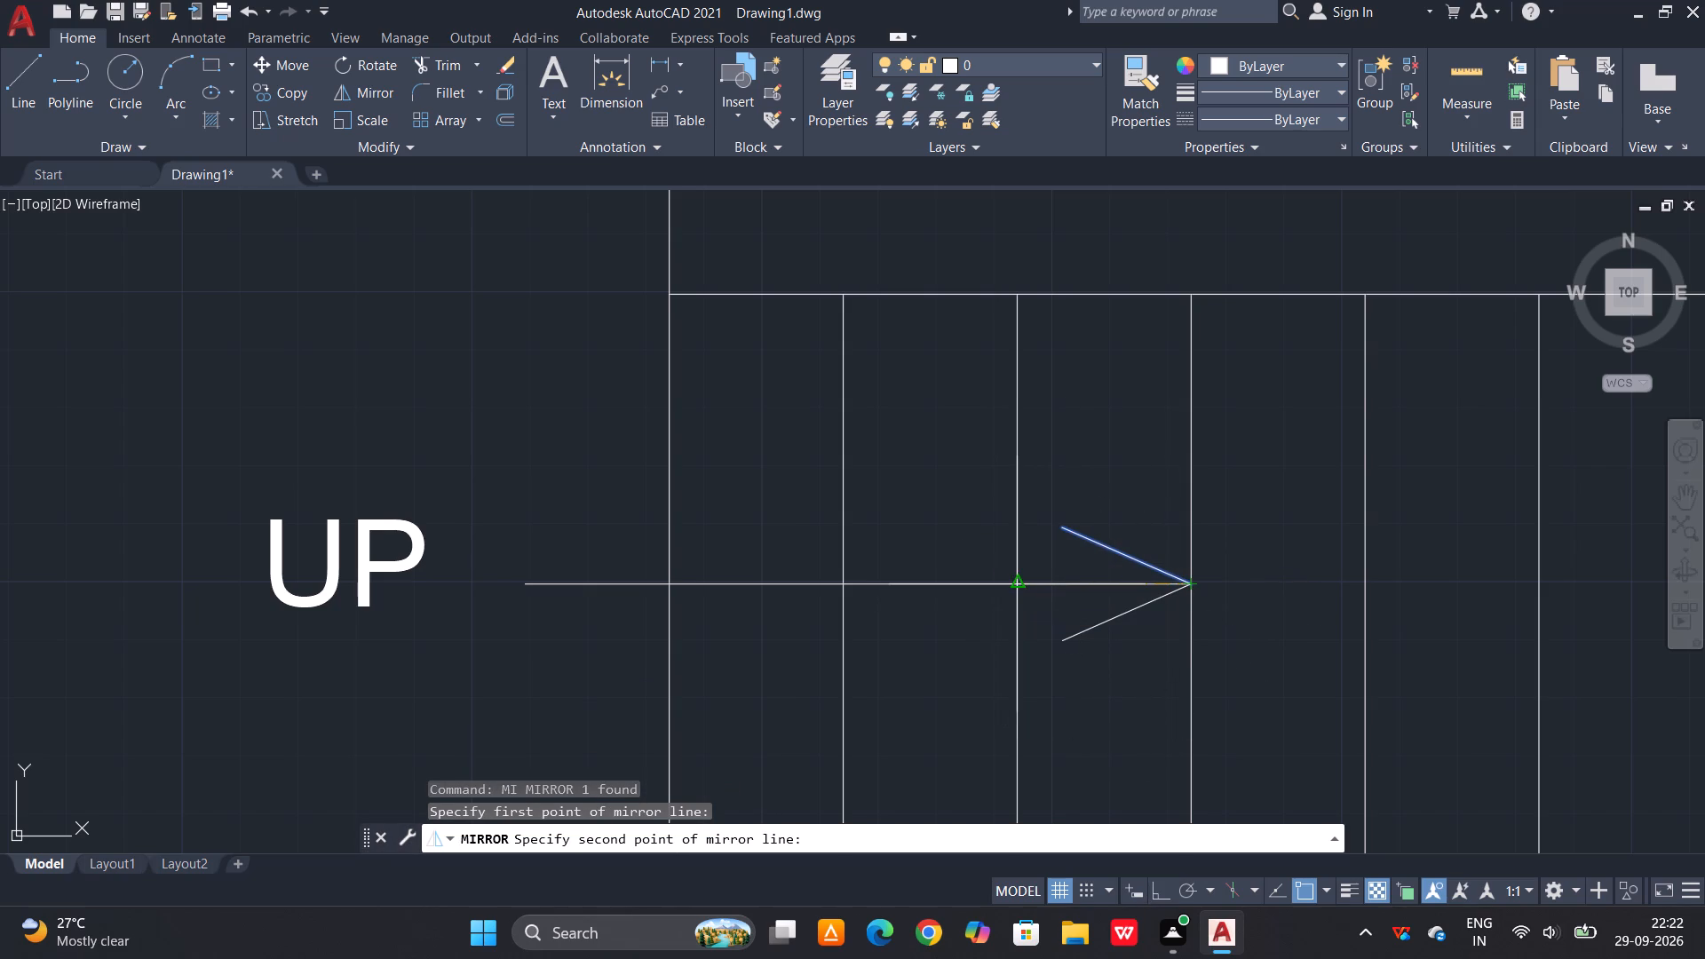
click(1019, 587)
key(space)
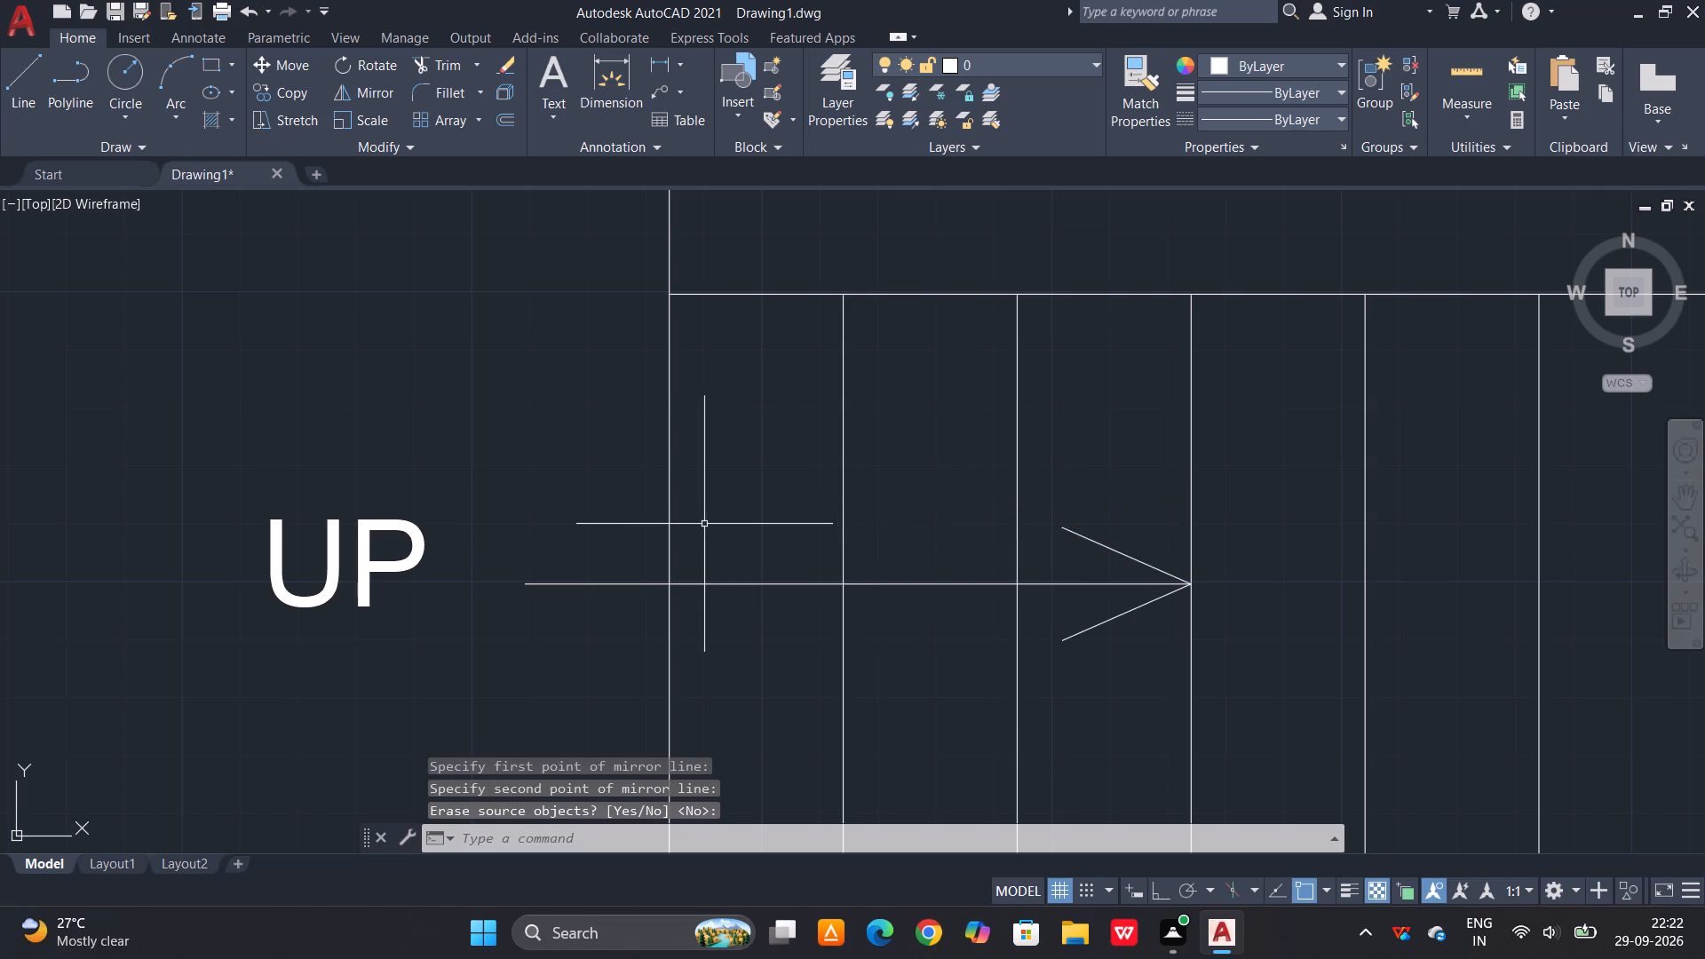
Move the UP label beside the staircase right against the start of the stair direction arrow line.
scroll(1704, 313, down, 2)
click(1189, 399)
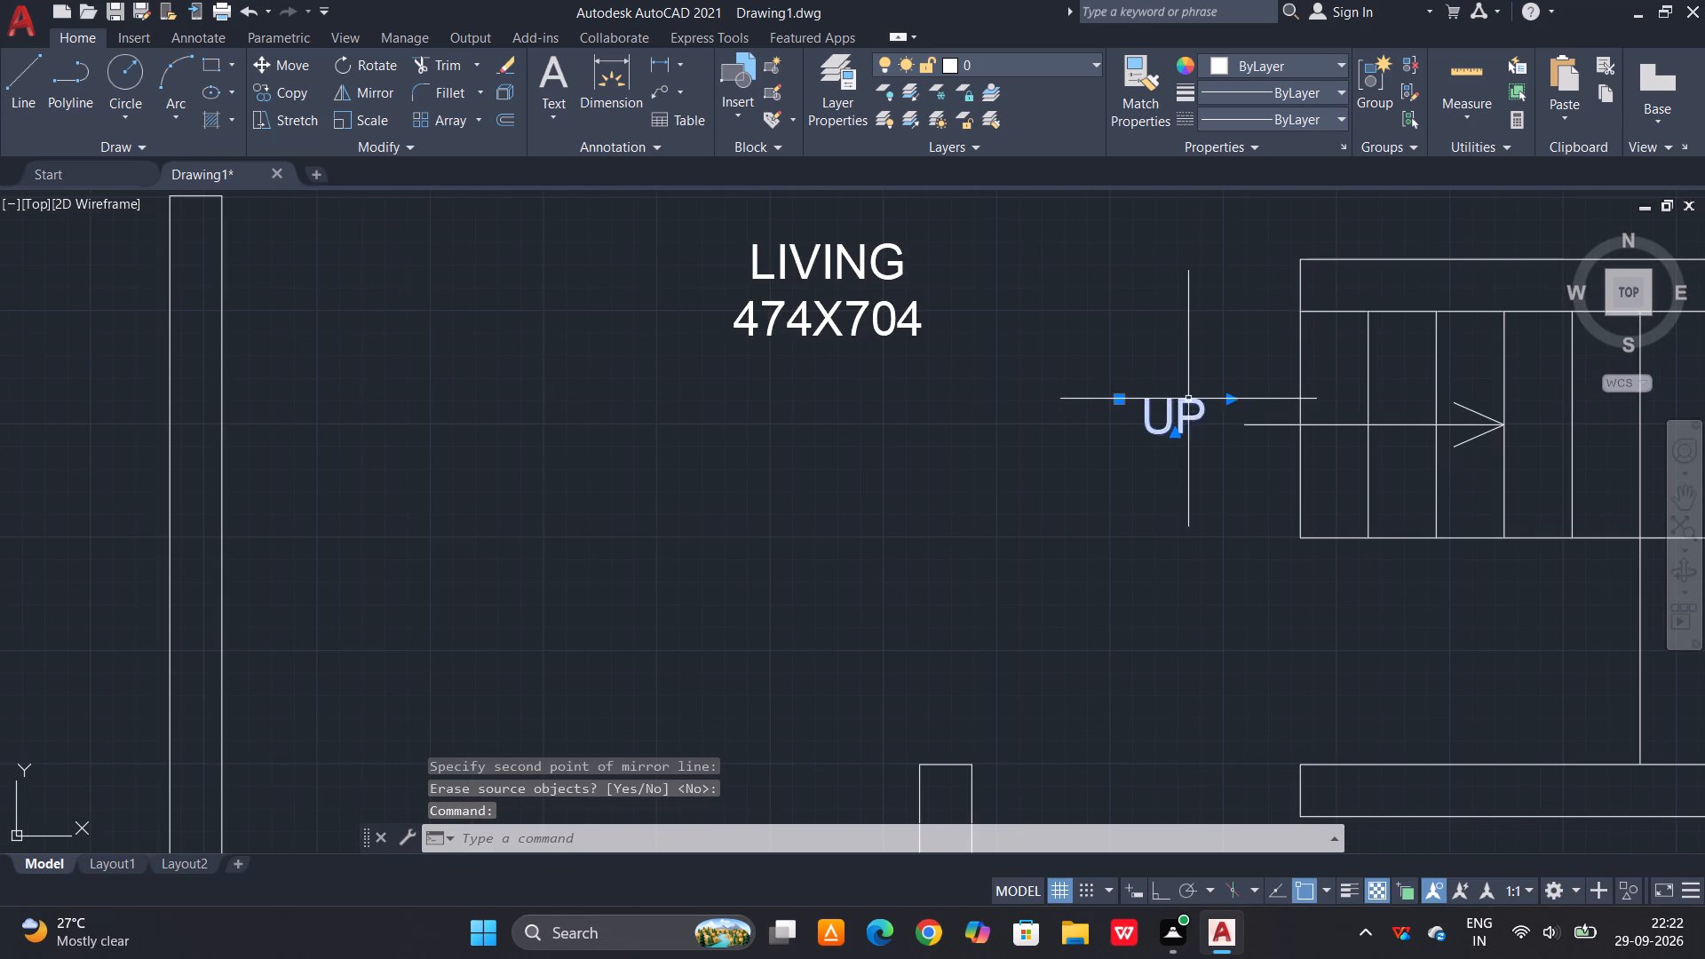
key(m)
key(space)
click(1186, 419)
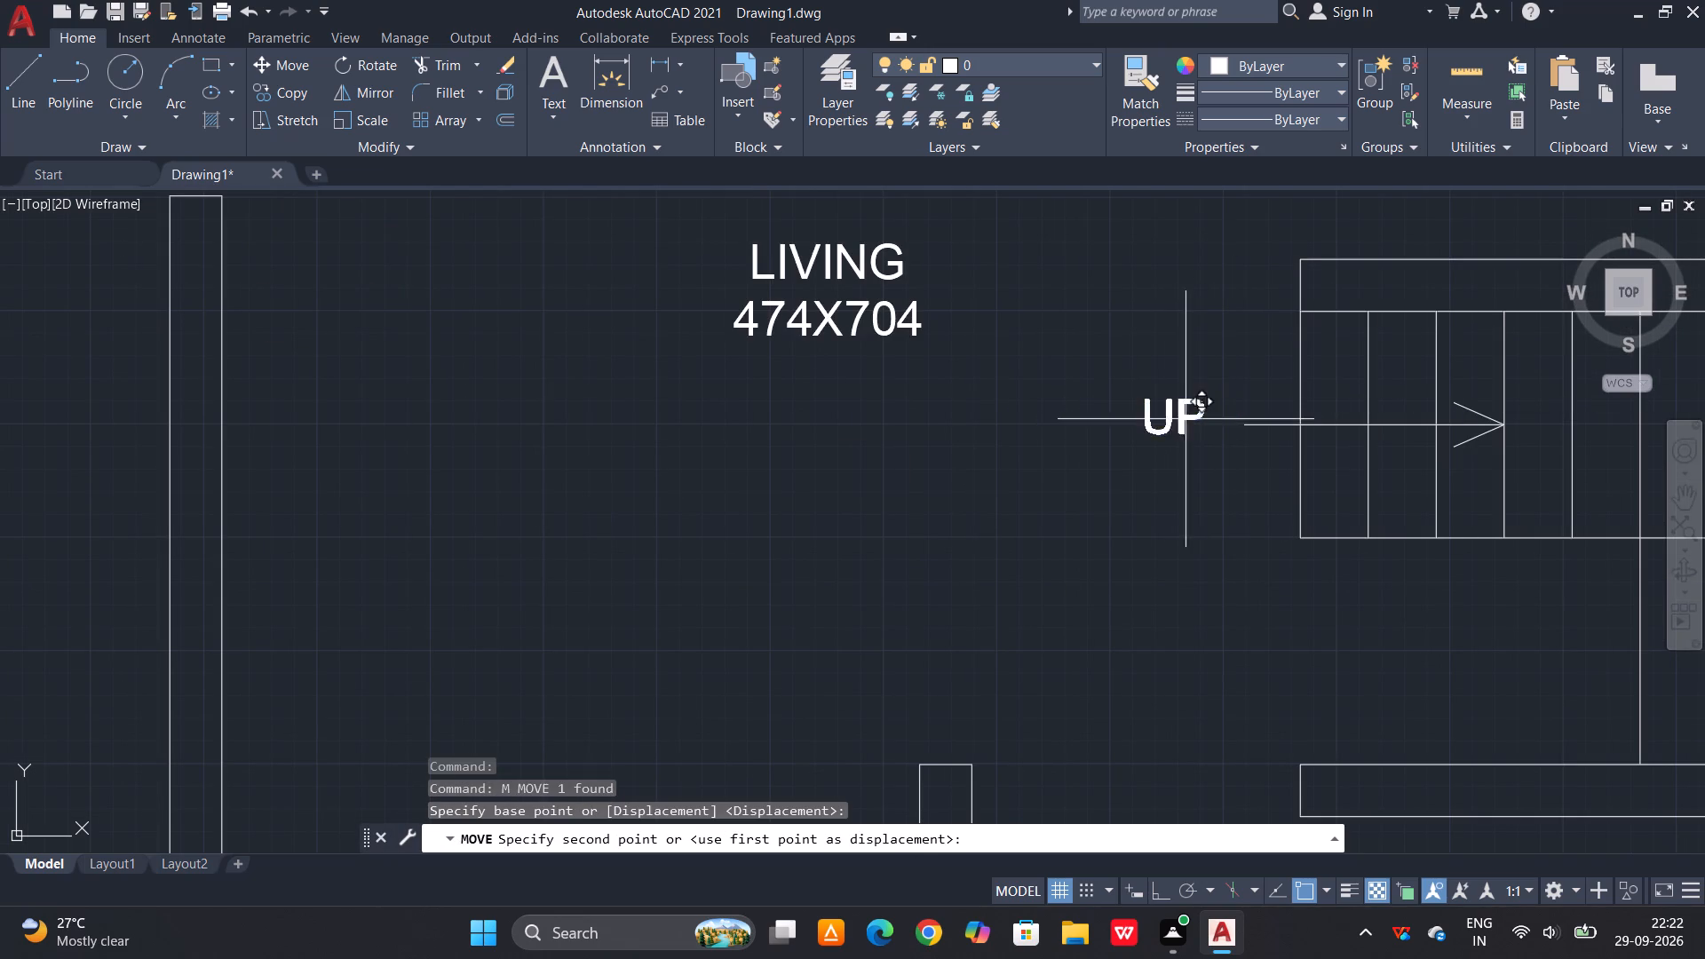
scroll(1251, 426, up, 2)
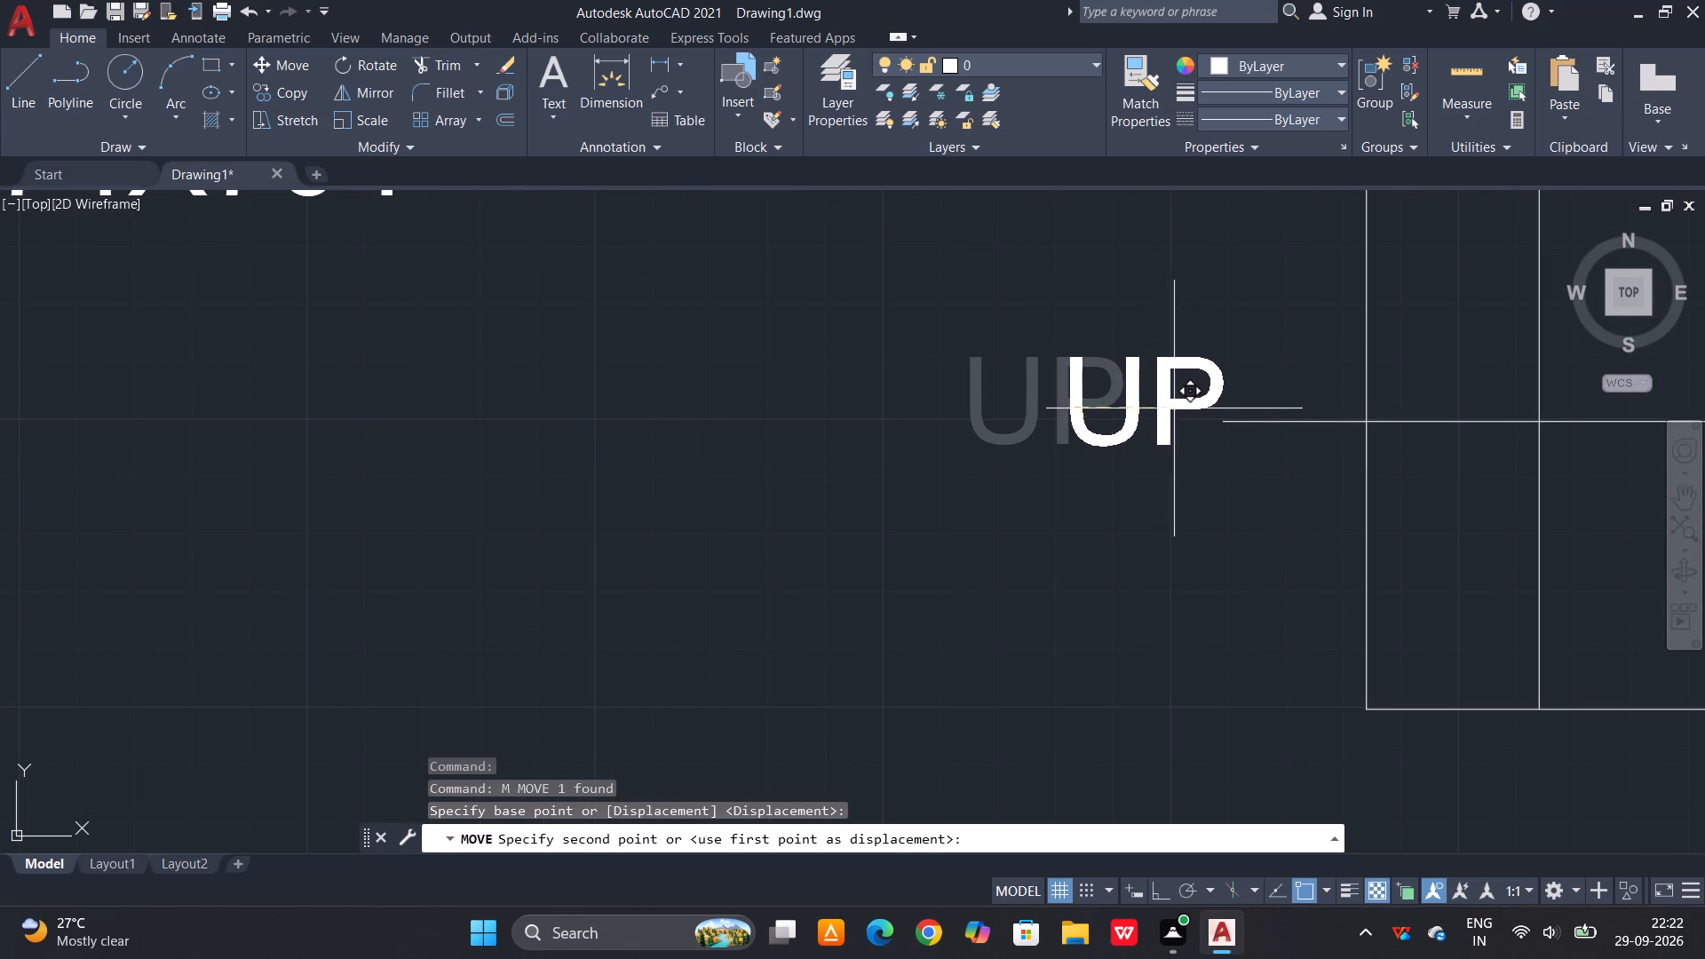
click(1177, 414)
Replace the whole W/A label and size below the staircase with SITOUT and 528X154 on two lines.
scroll(1177, 360, down, 3)
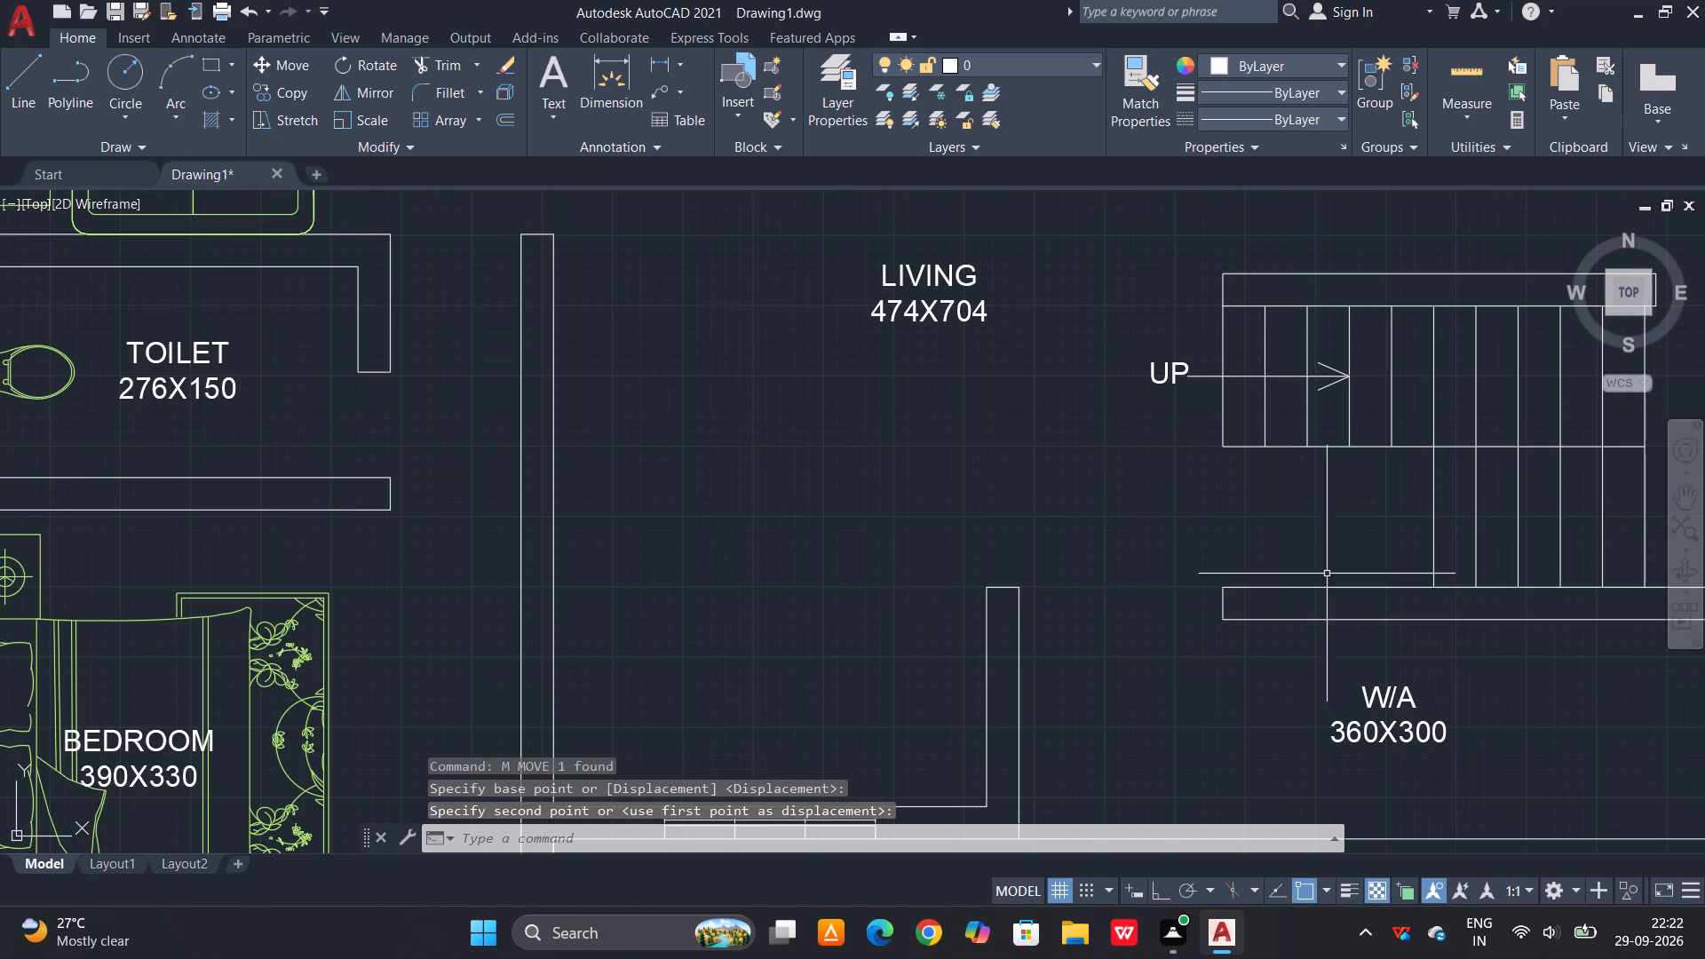
scroll(1386, 567, down, 1)
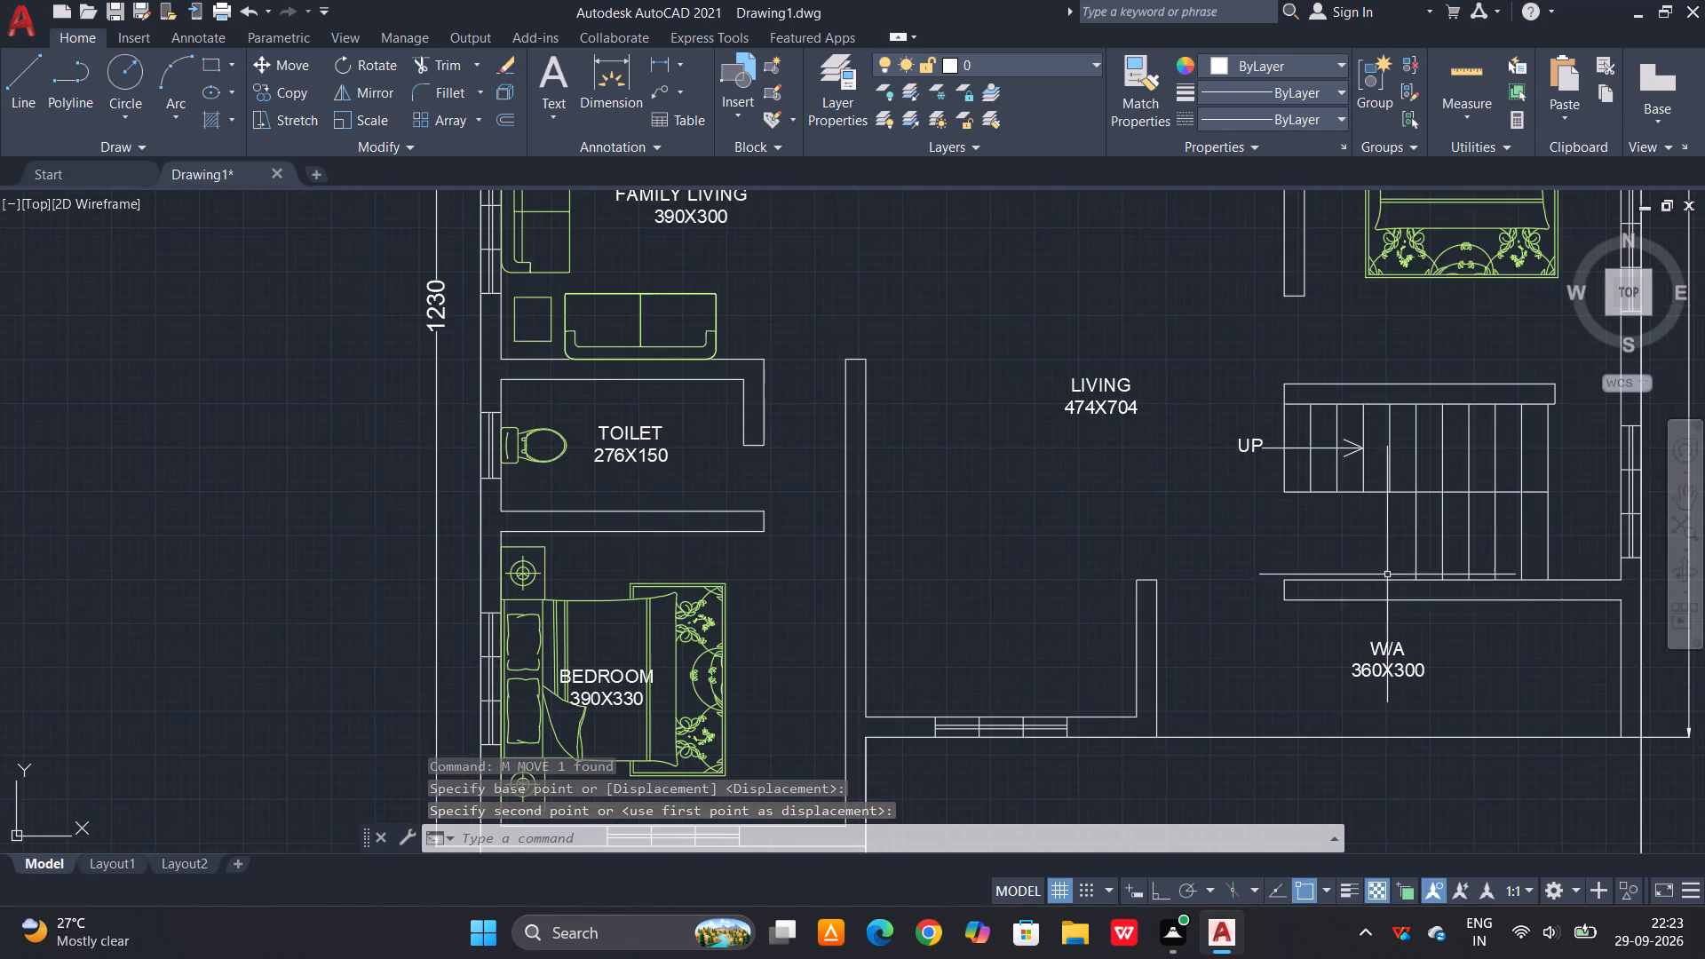
scroll(1400, 624, up, 2)
middle_drag(1366, 658, 1215, 400)
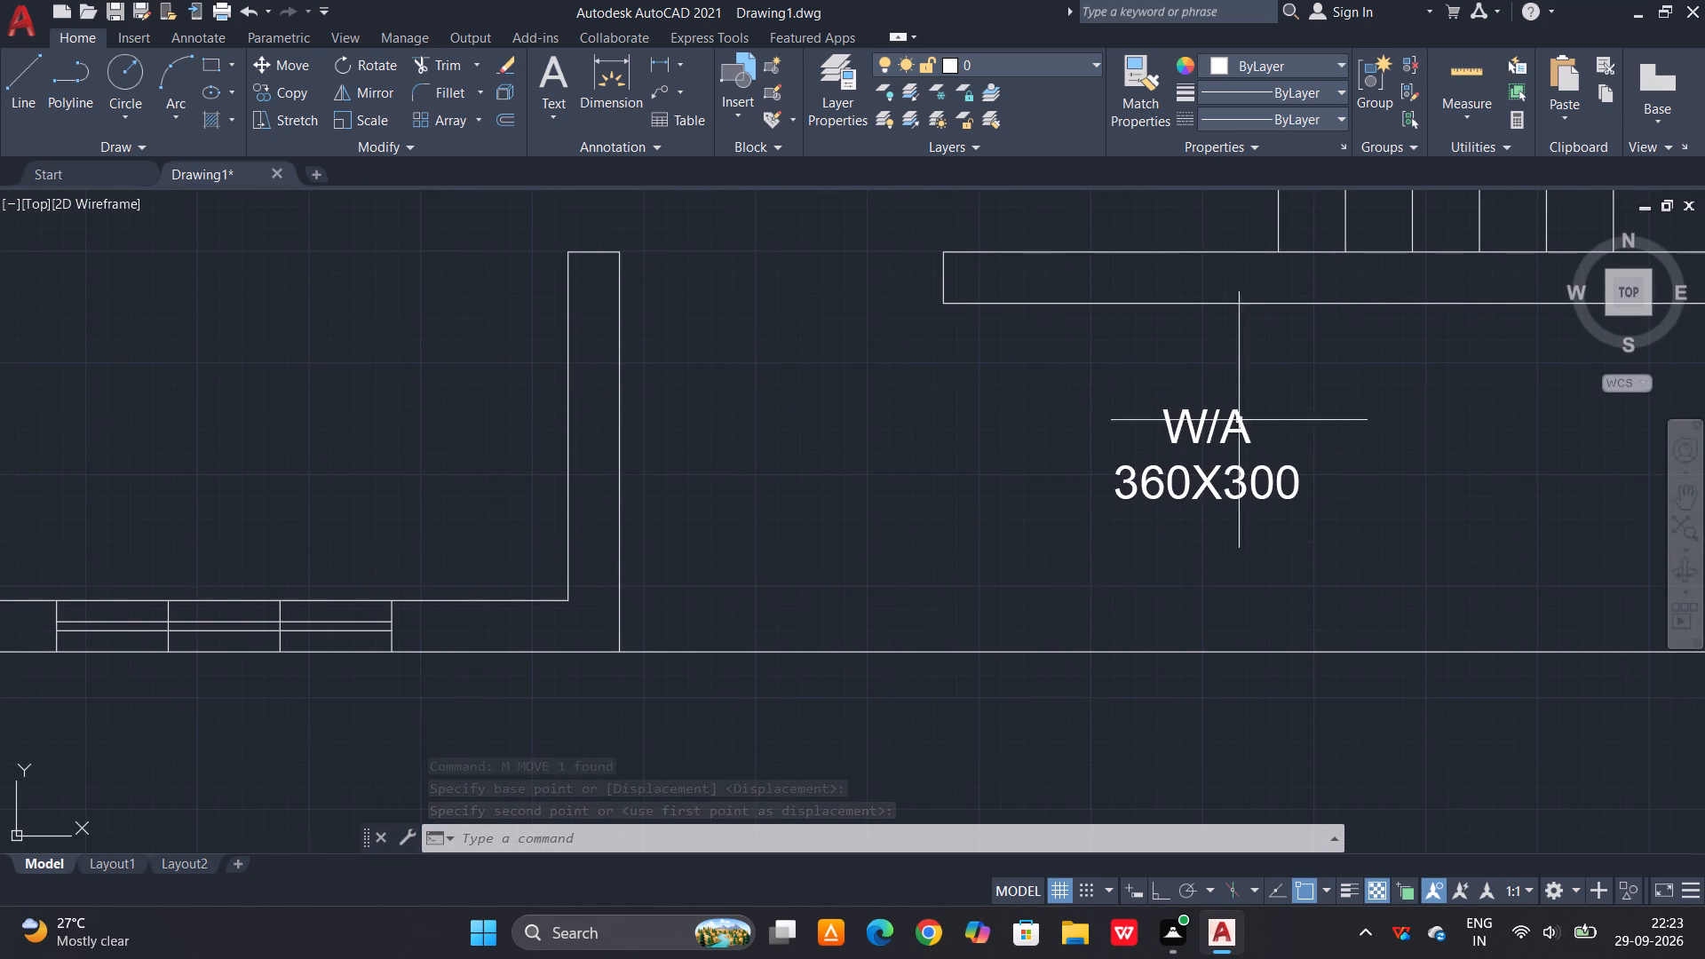
triple_click(1234, 435)
click(1288, 432)
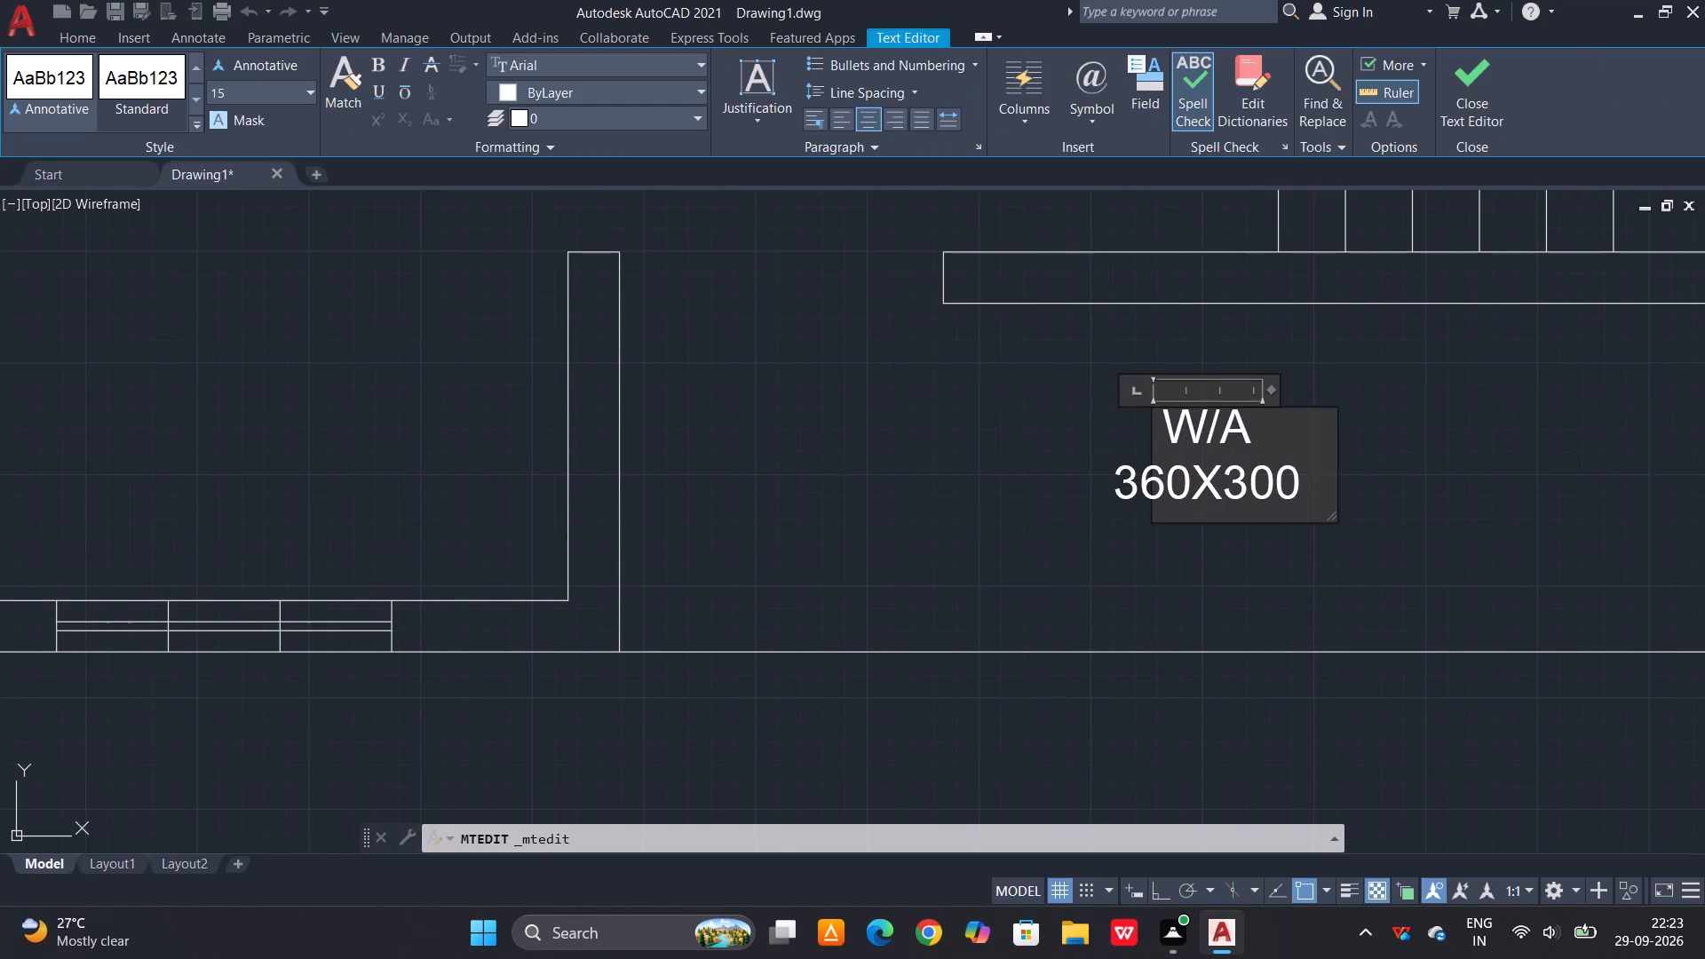
click(1280, 432)
click(1268, 413)
double_click(1265, 417)
key(ctrl+a)
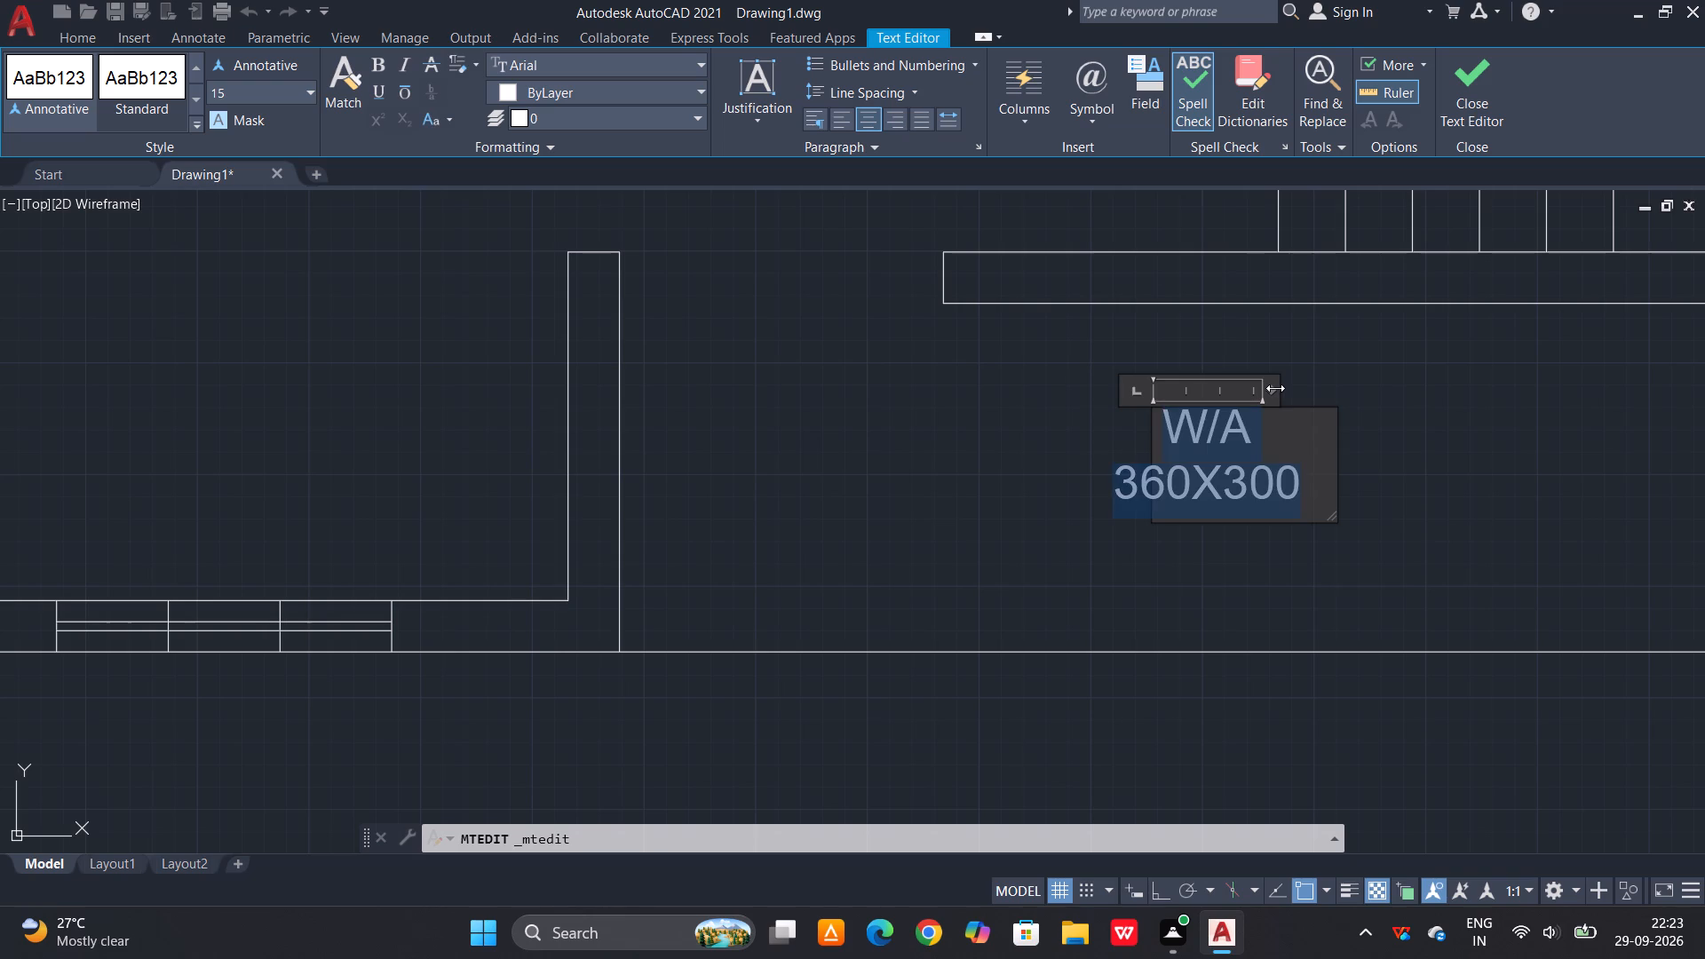
key(BackSpace)
text(SITOUT)
key(Return)
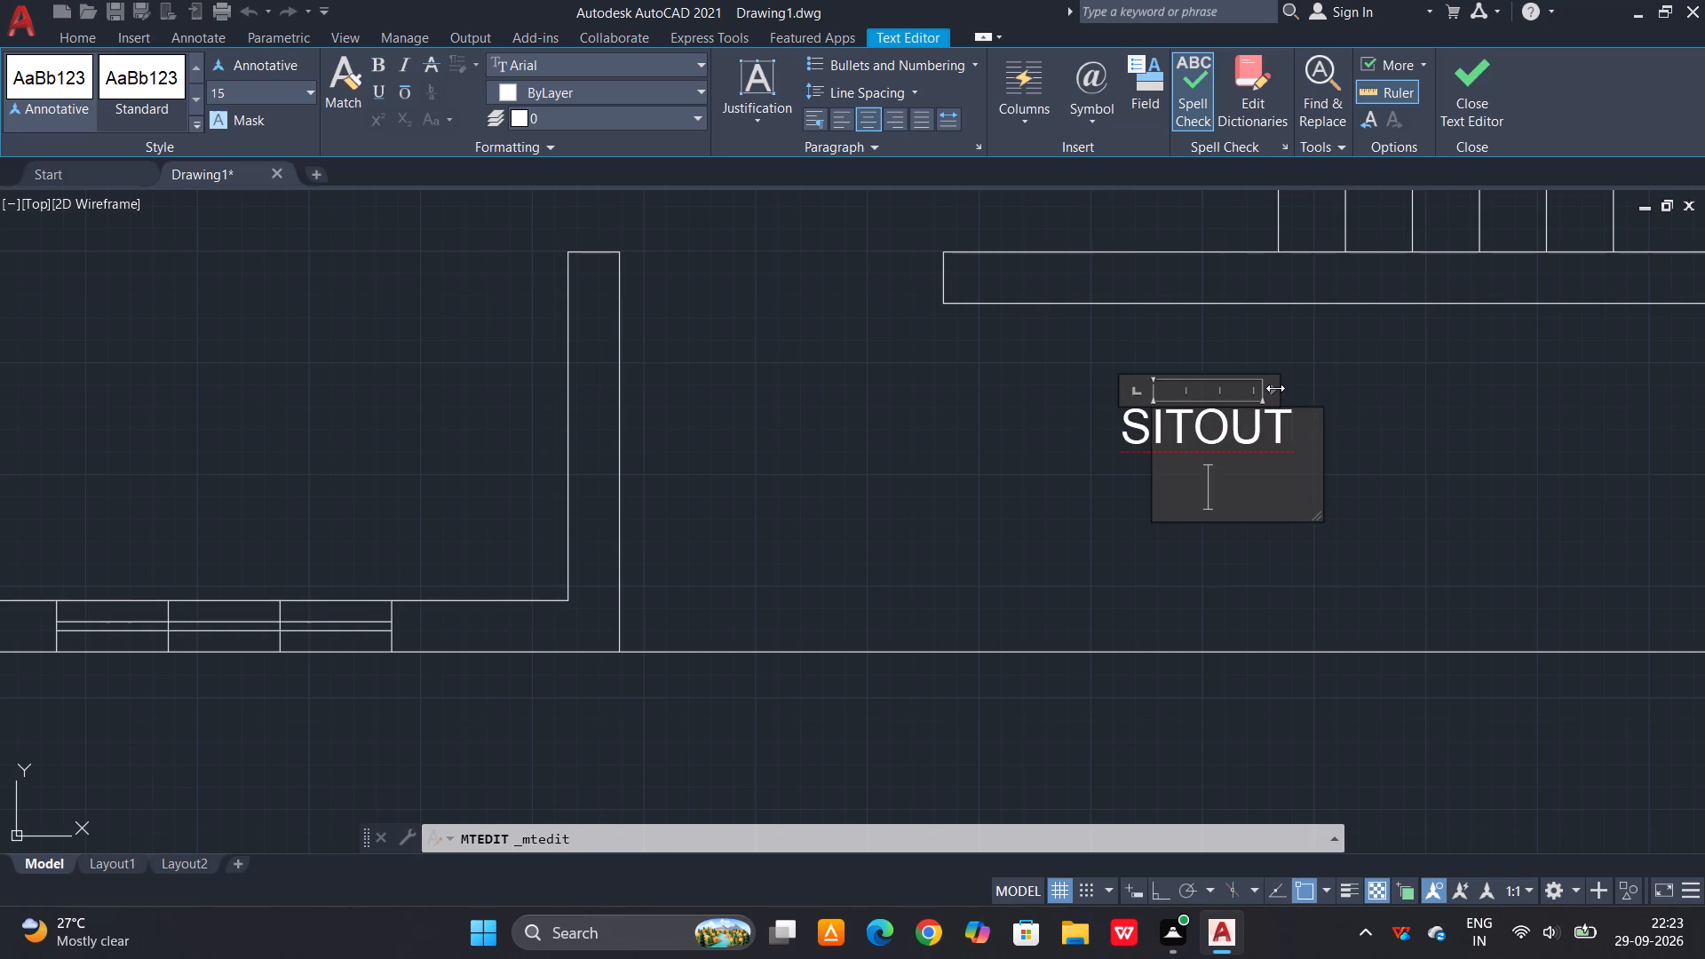
text(528X)
text(154)
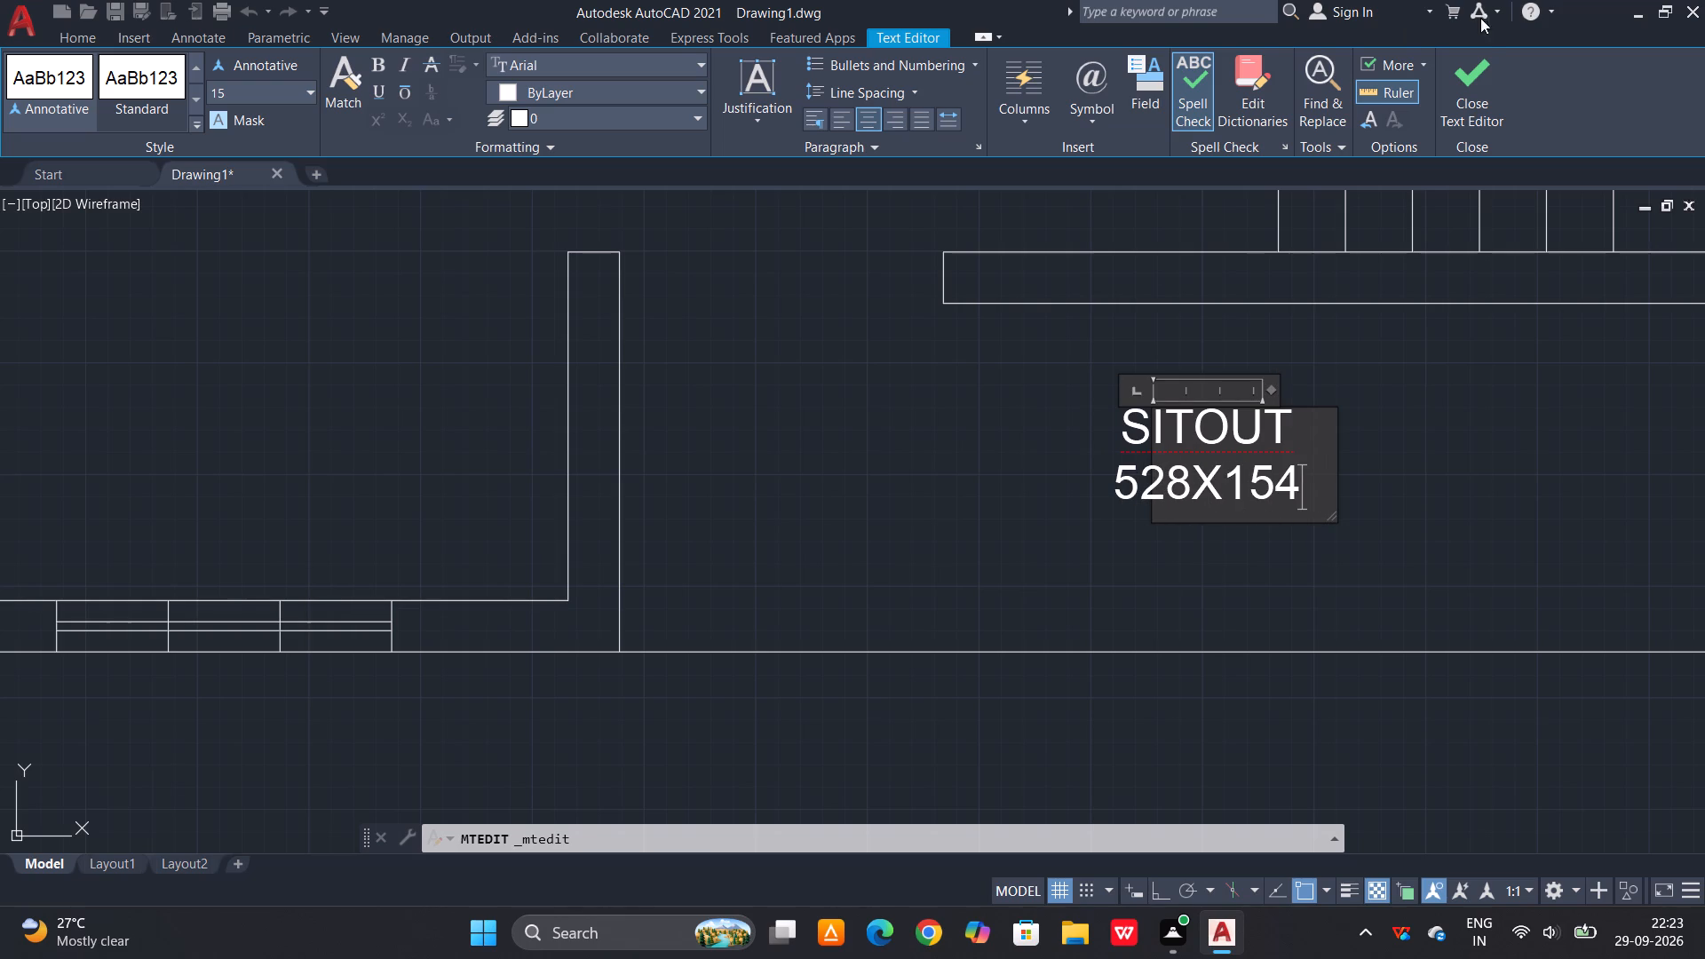
click(1474, 75)
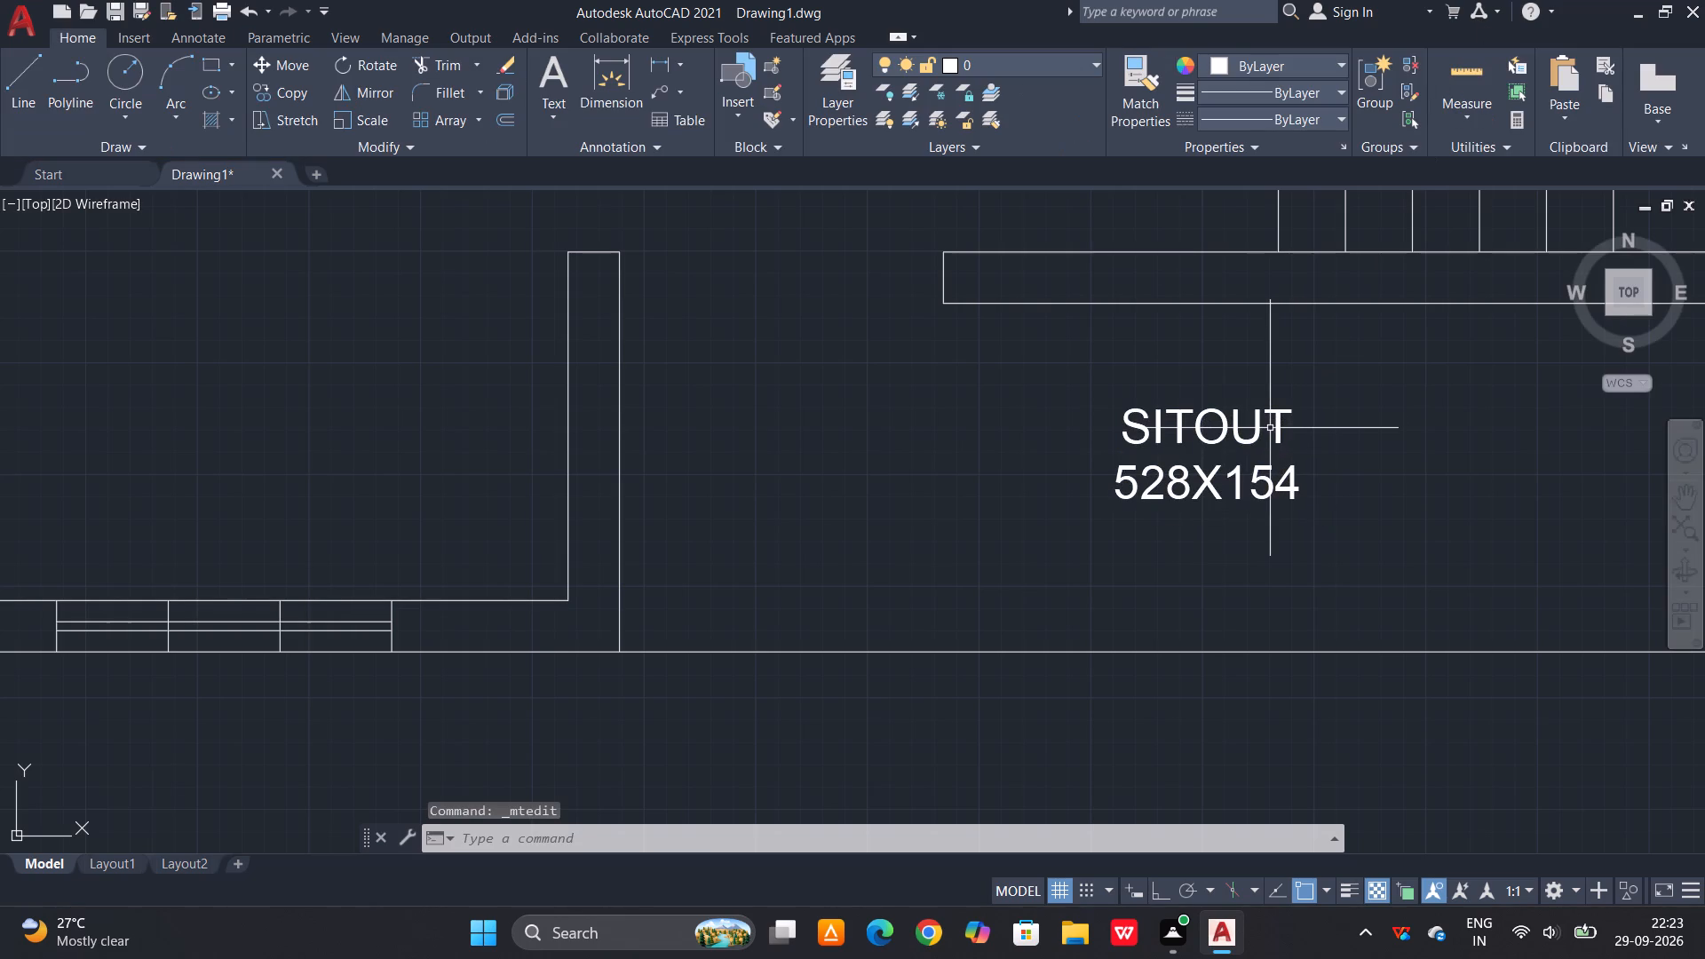
Offset the sitout's front edge line outward by 30, and offset that copy outward by 30 again, for the entrance steps.
middle_drag(1092, 527, 1090, 526)
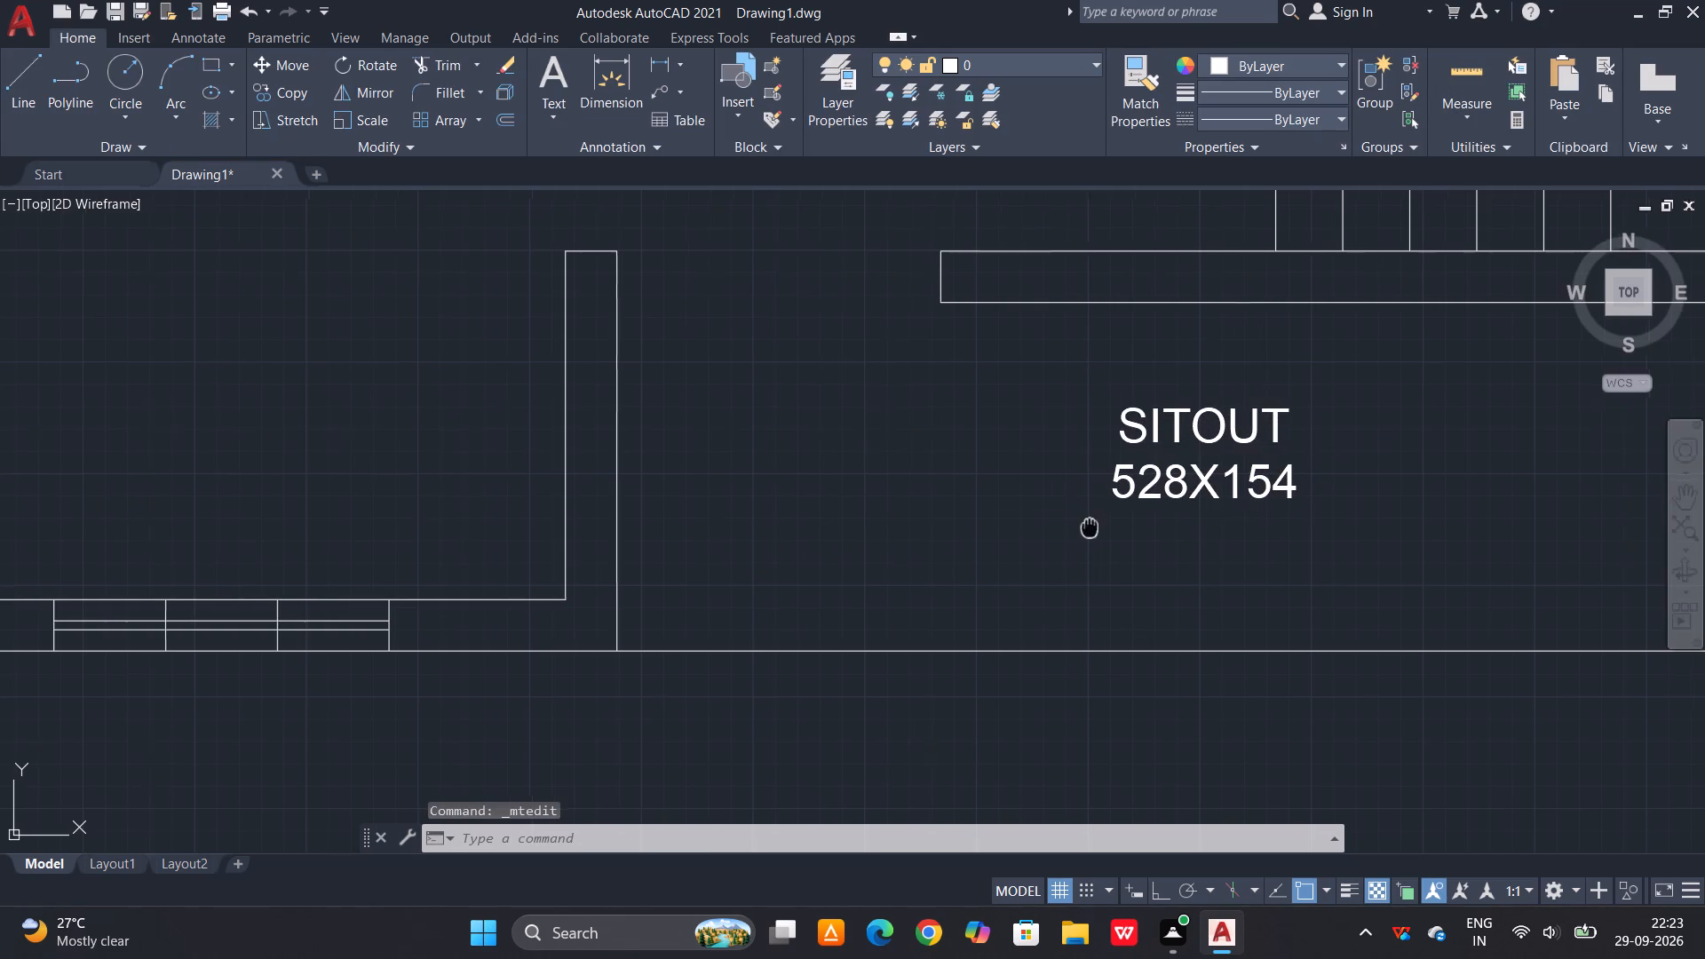
middle_drag(1090, 526, 1078, 431)
key(Escape)
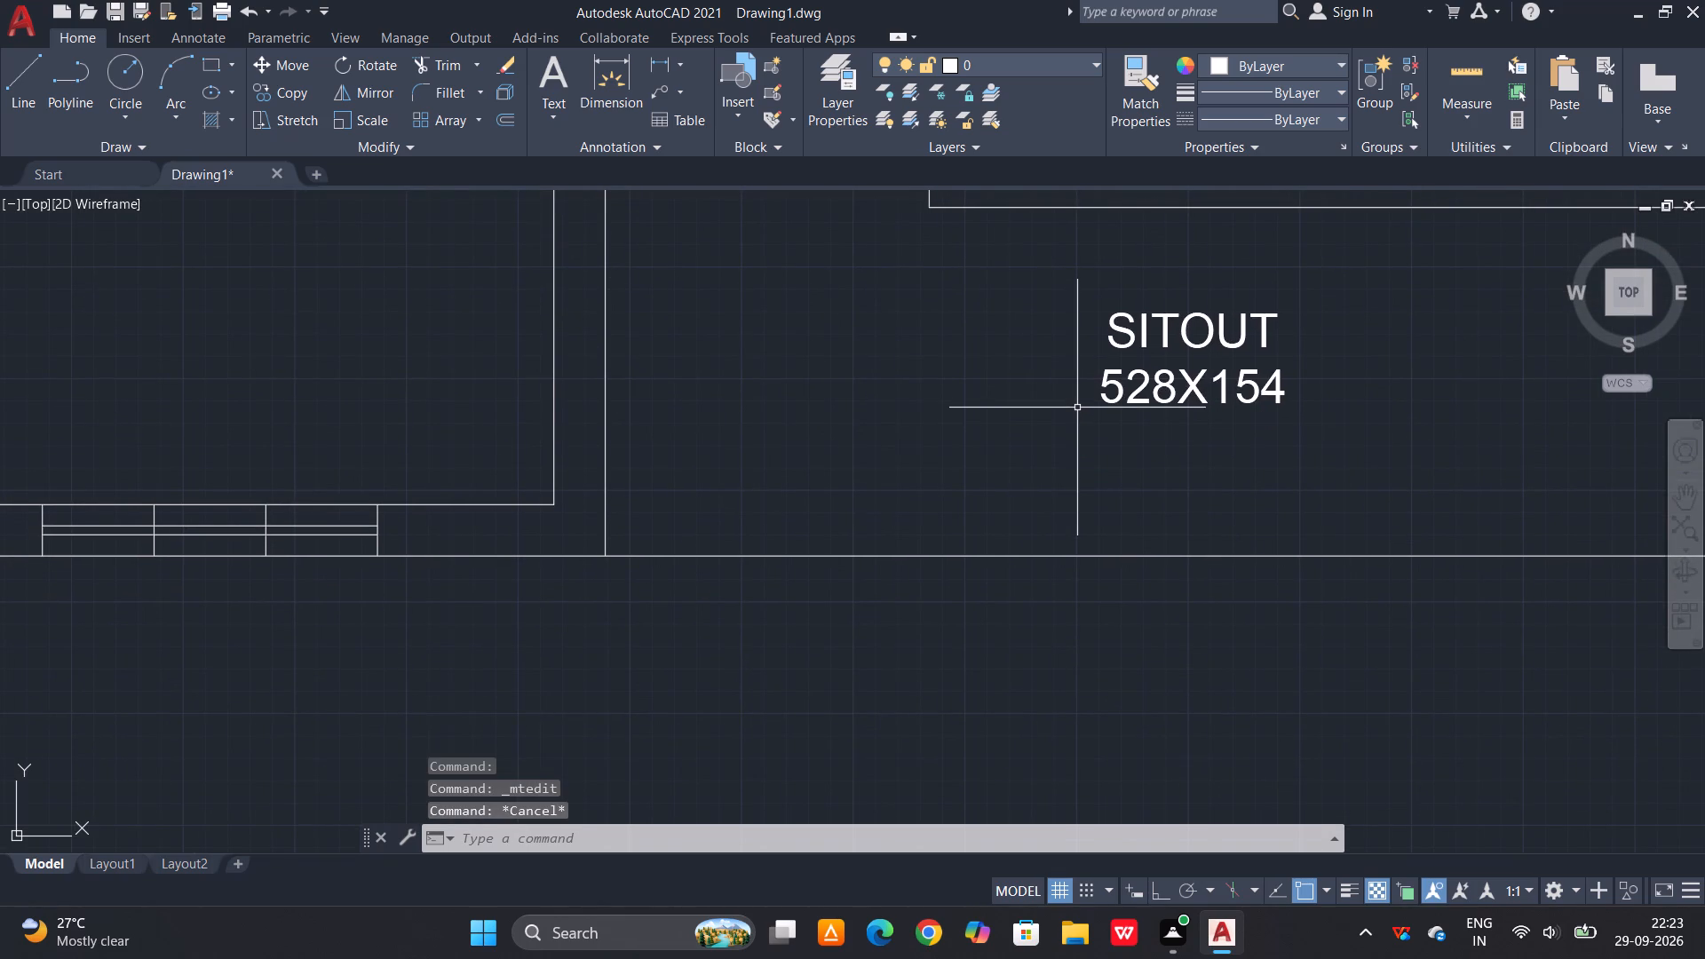
text(O)
key(space)
text(30)
key(space)
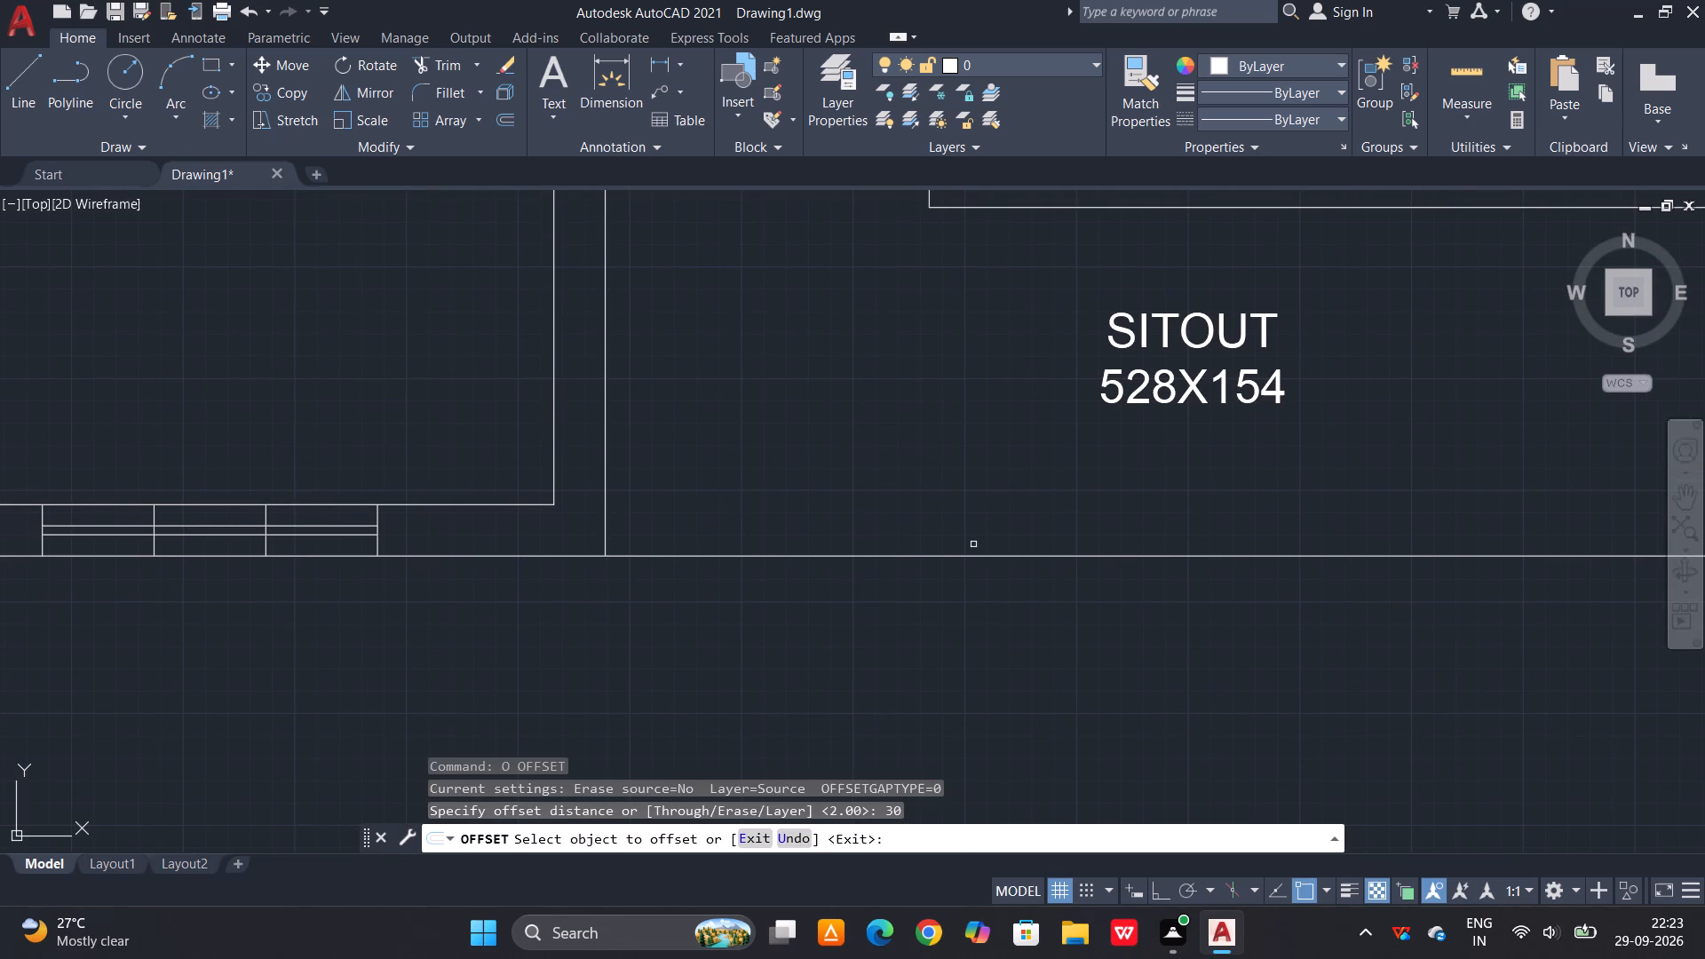
scroll(973, 545, down, 3)
scroll(973, 545, up, 3)
scroll(973, 545, down, 2)
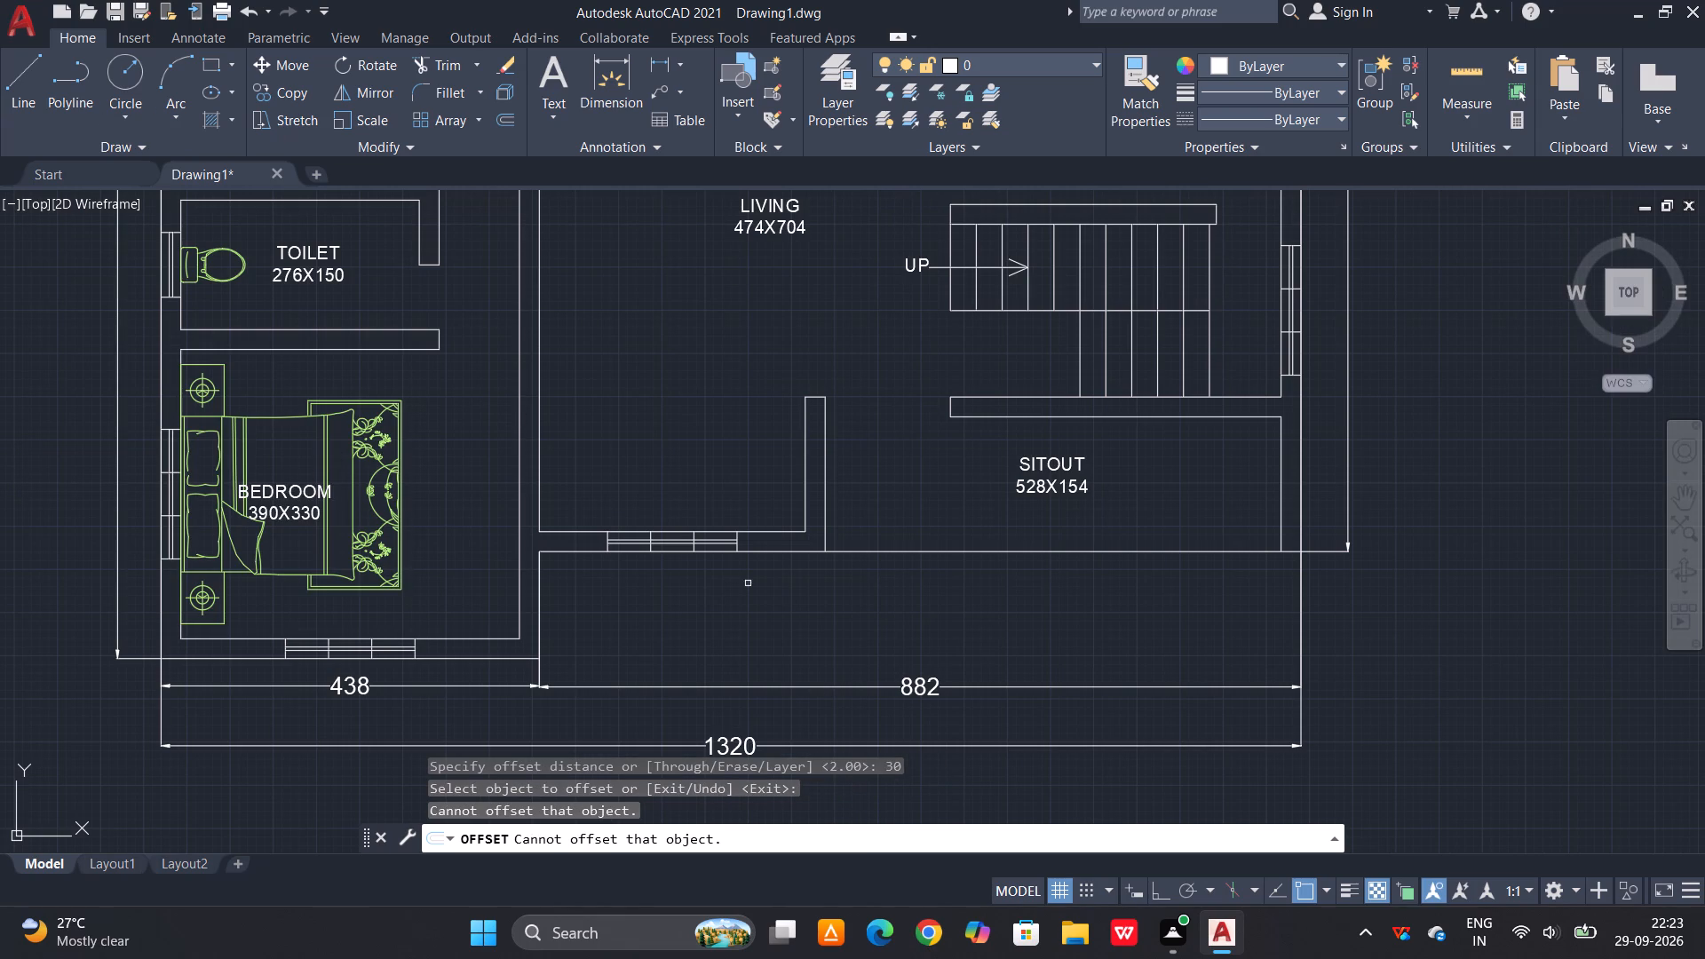
click(892, 551)
click(876, 637)
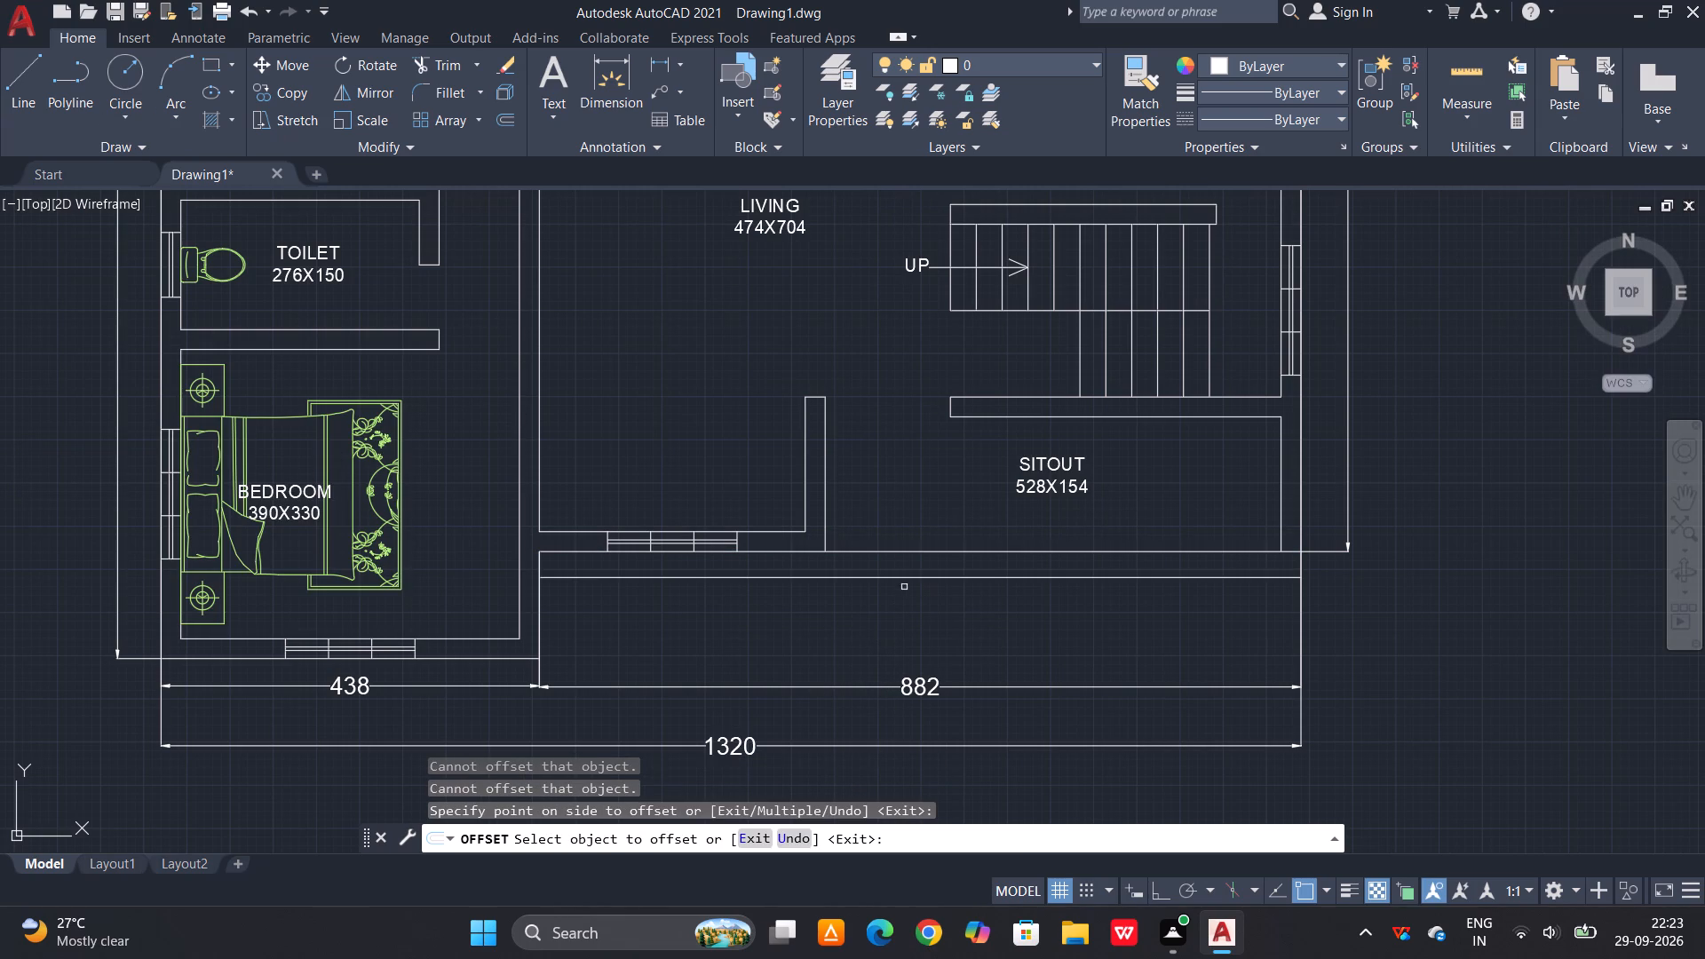
click(907, 575)
click(862, 663)
key(Escape)
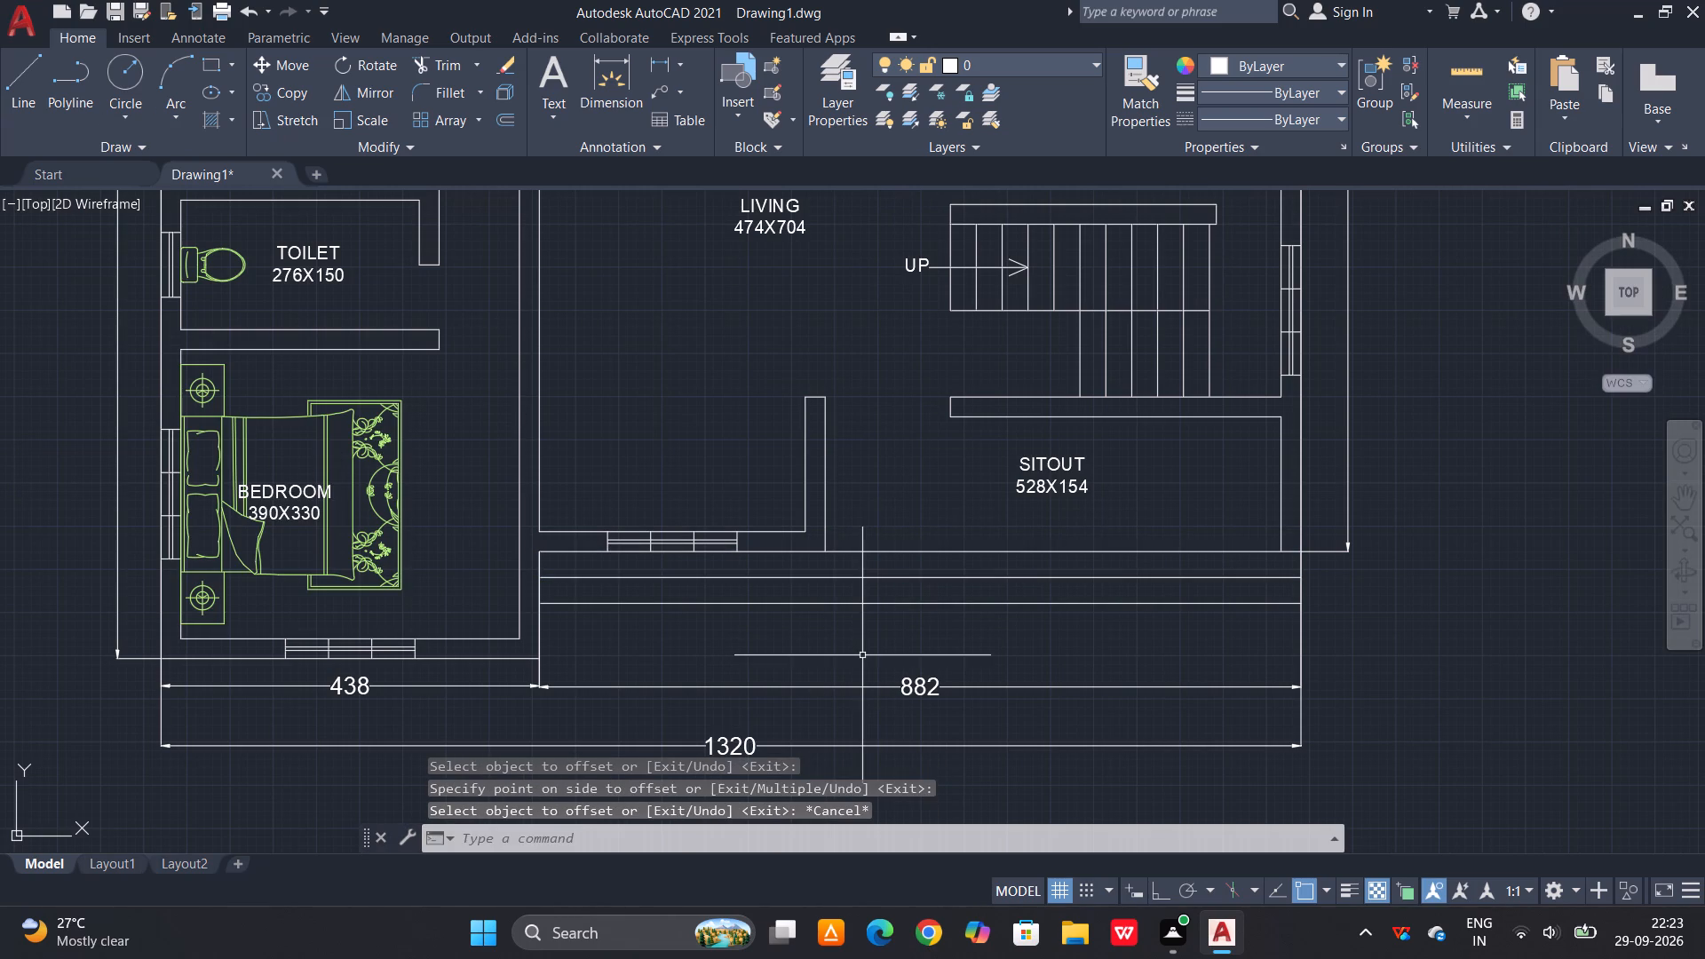
Extend the vertical wall line between the living room and sitout down across both step lines to the outer one.
key(e)
key(x)
key(space)
key(space)
click(825, 535)
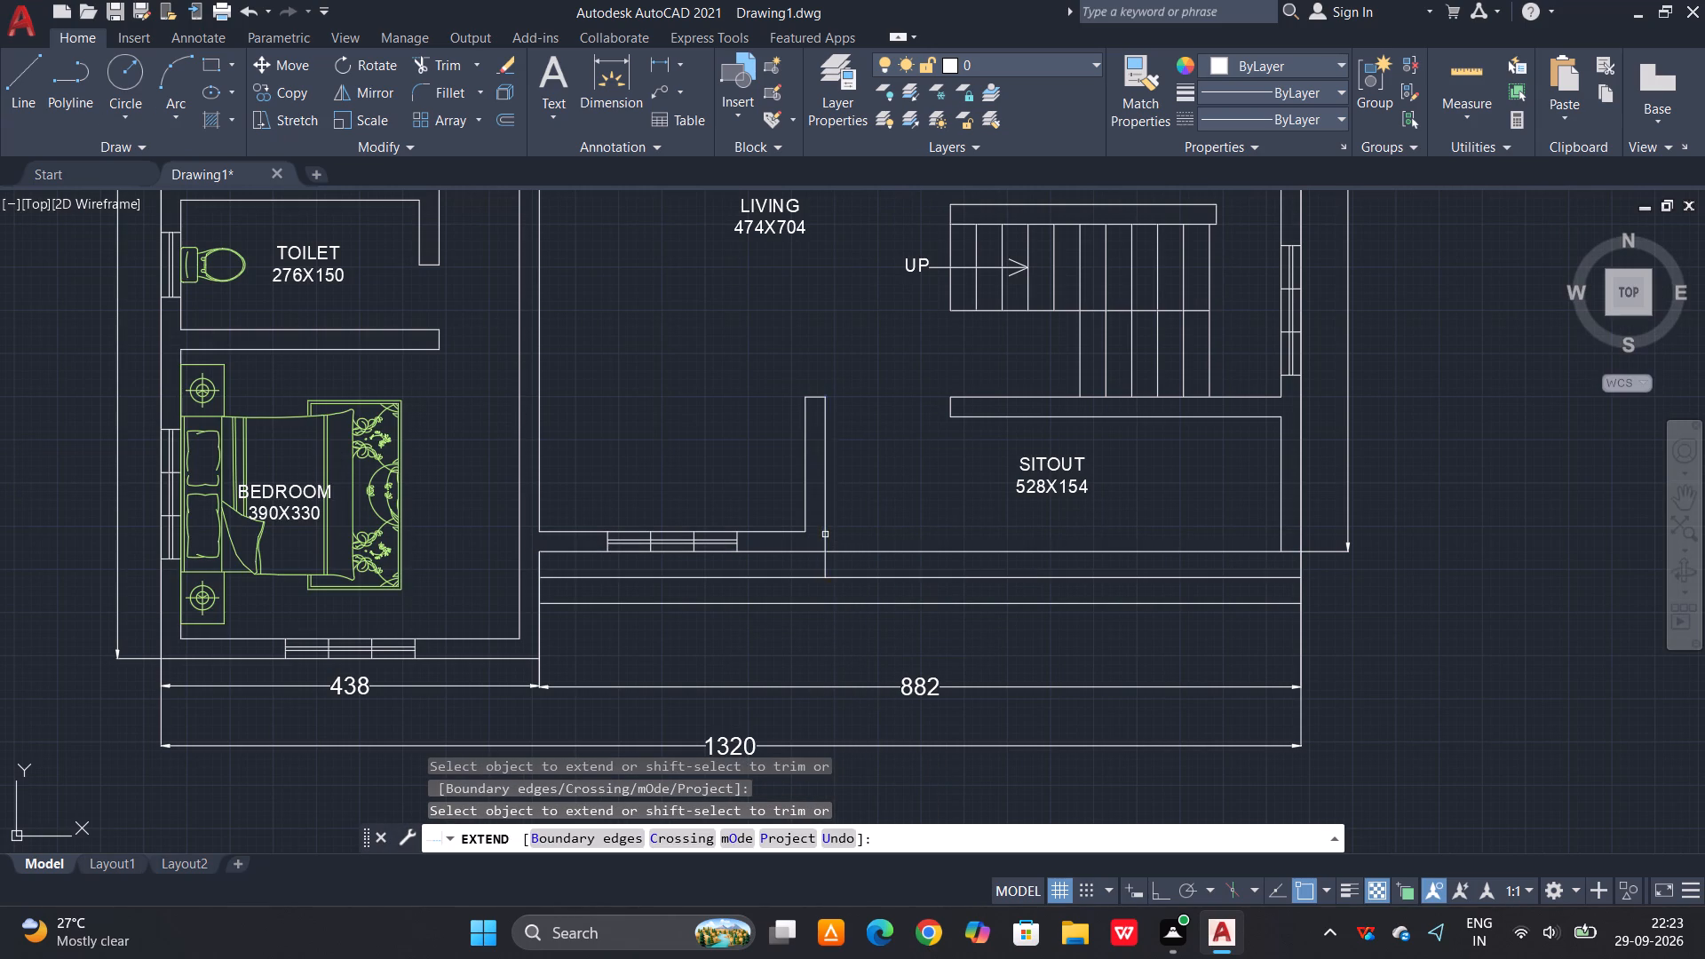
click(822, 564)
key(Escape)
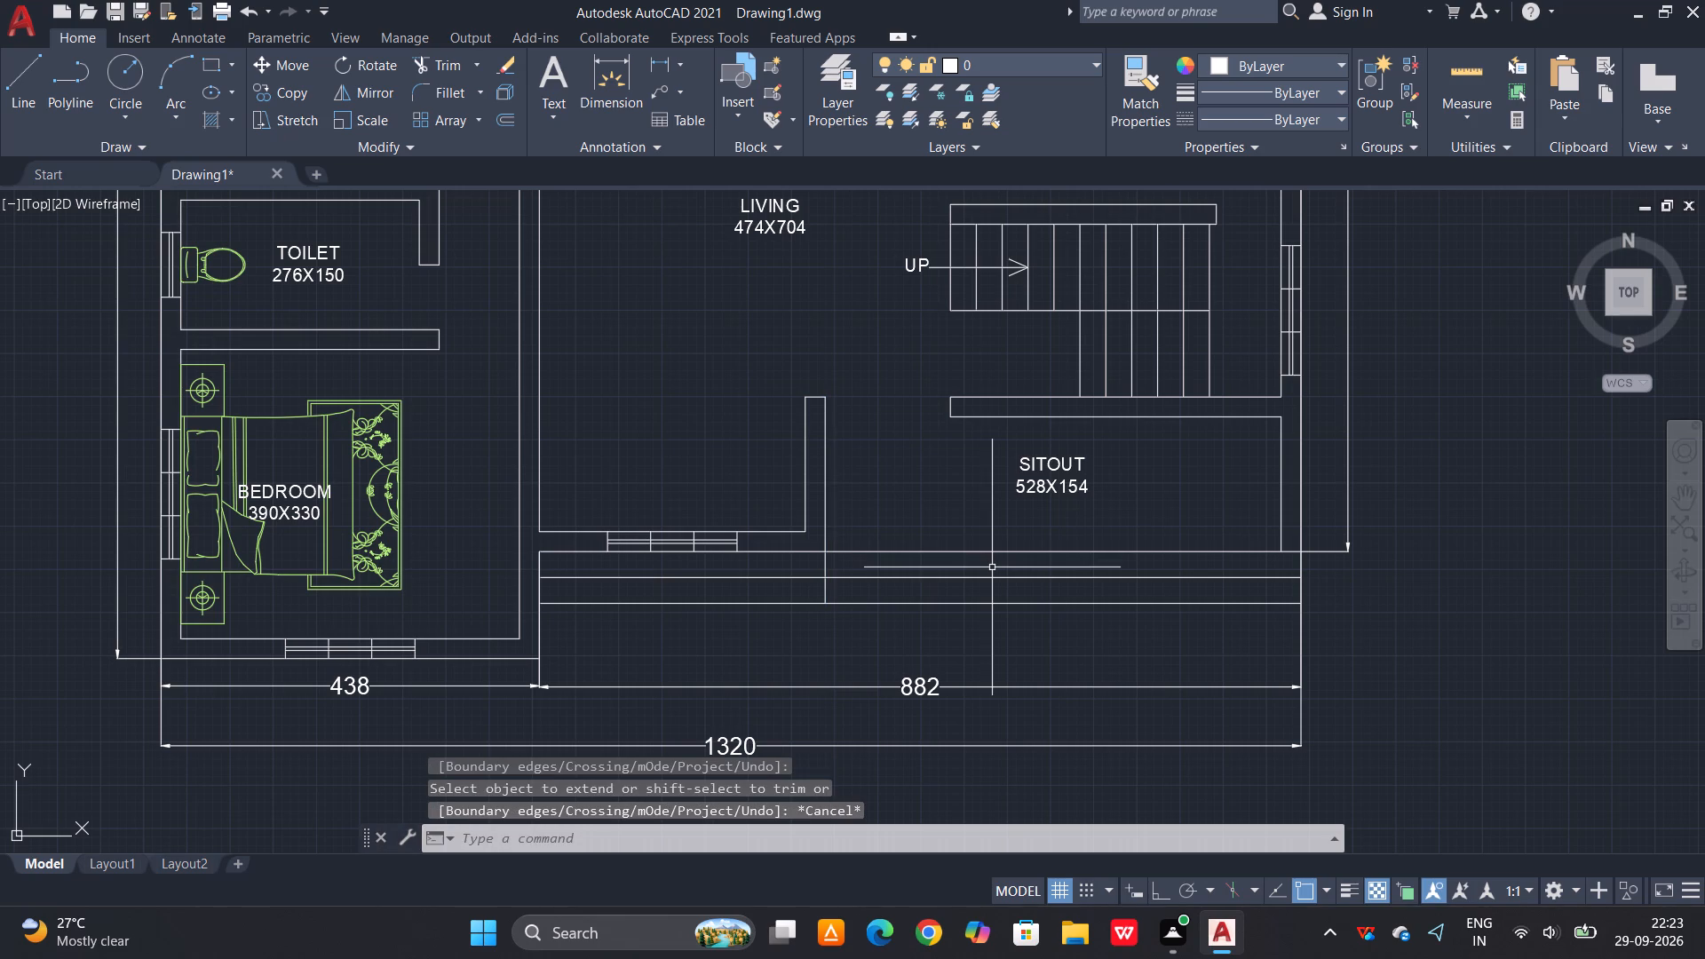
Draw a vertical line with Ortho on, from the sitout's front edge below the SITOUT label to the outer step line.
key(l)
key(space)
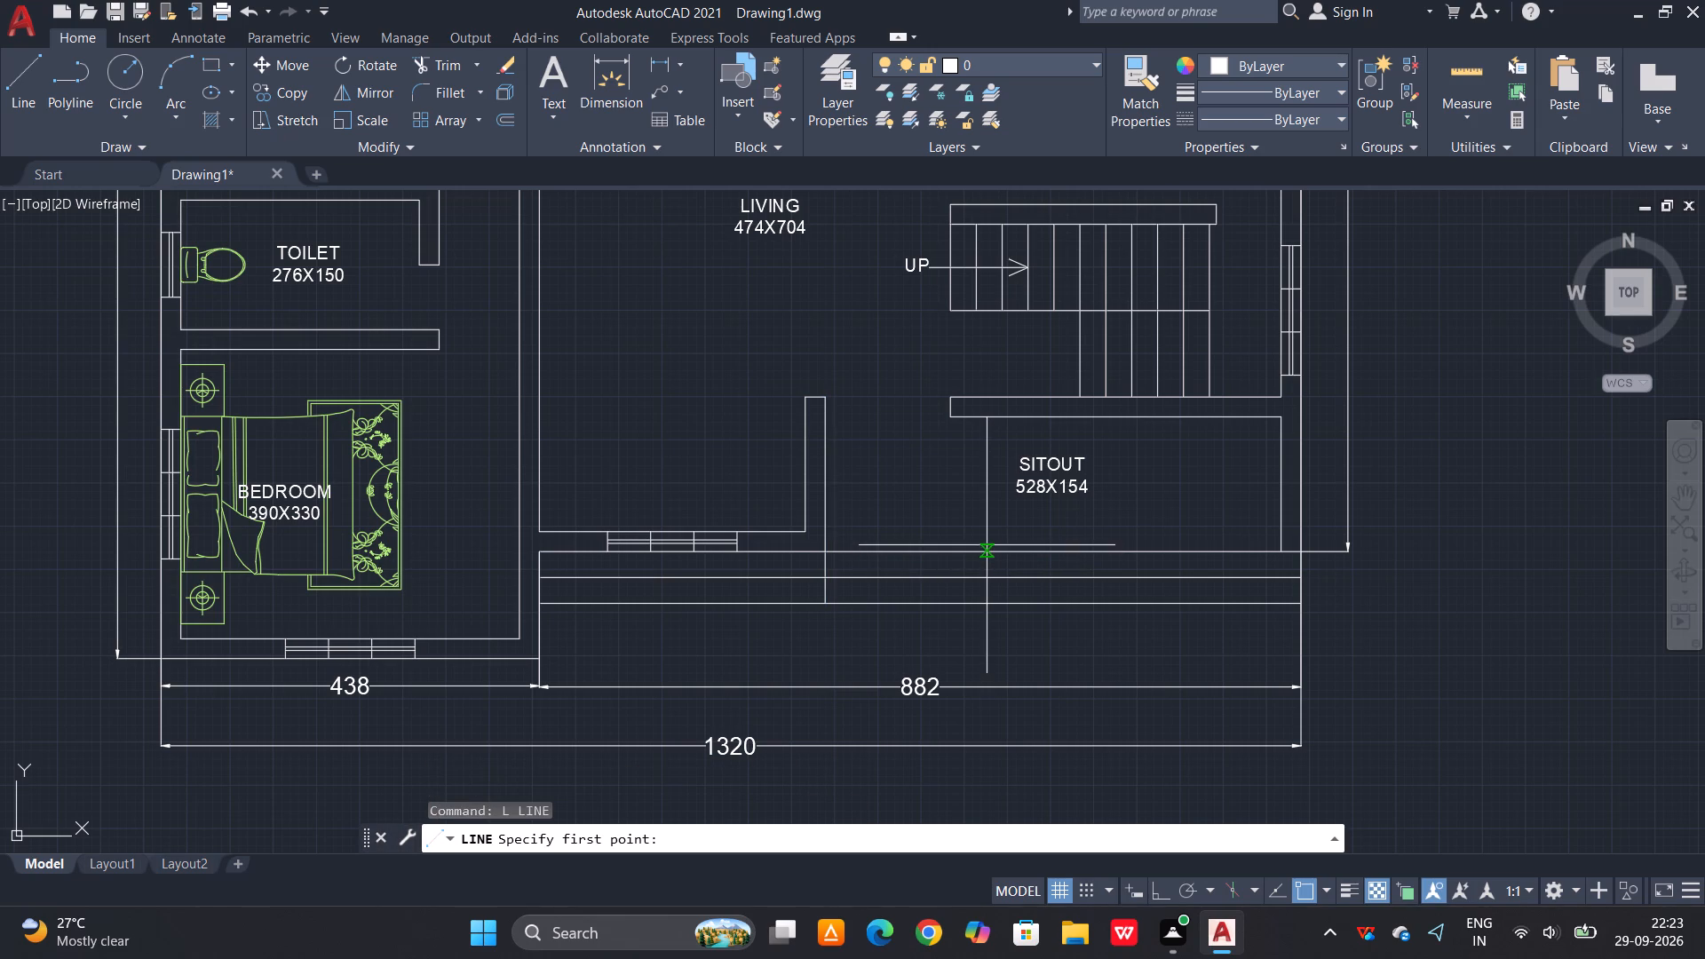
click(987, 546)
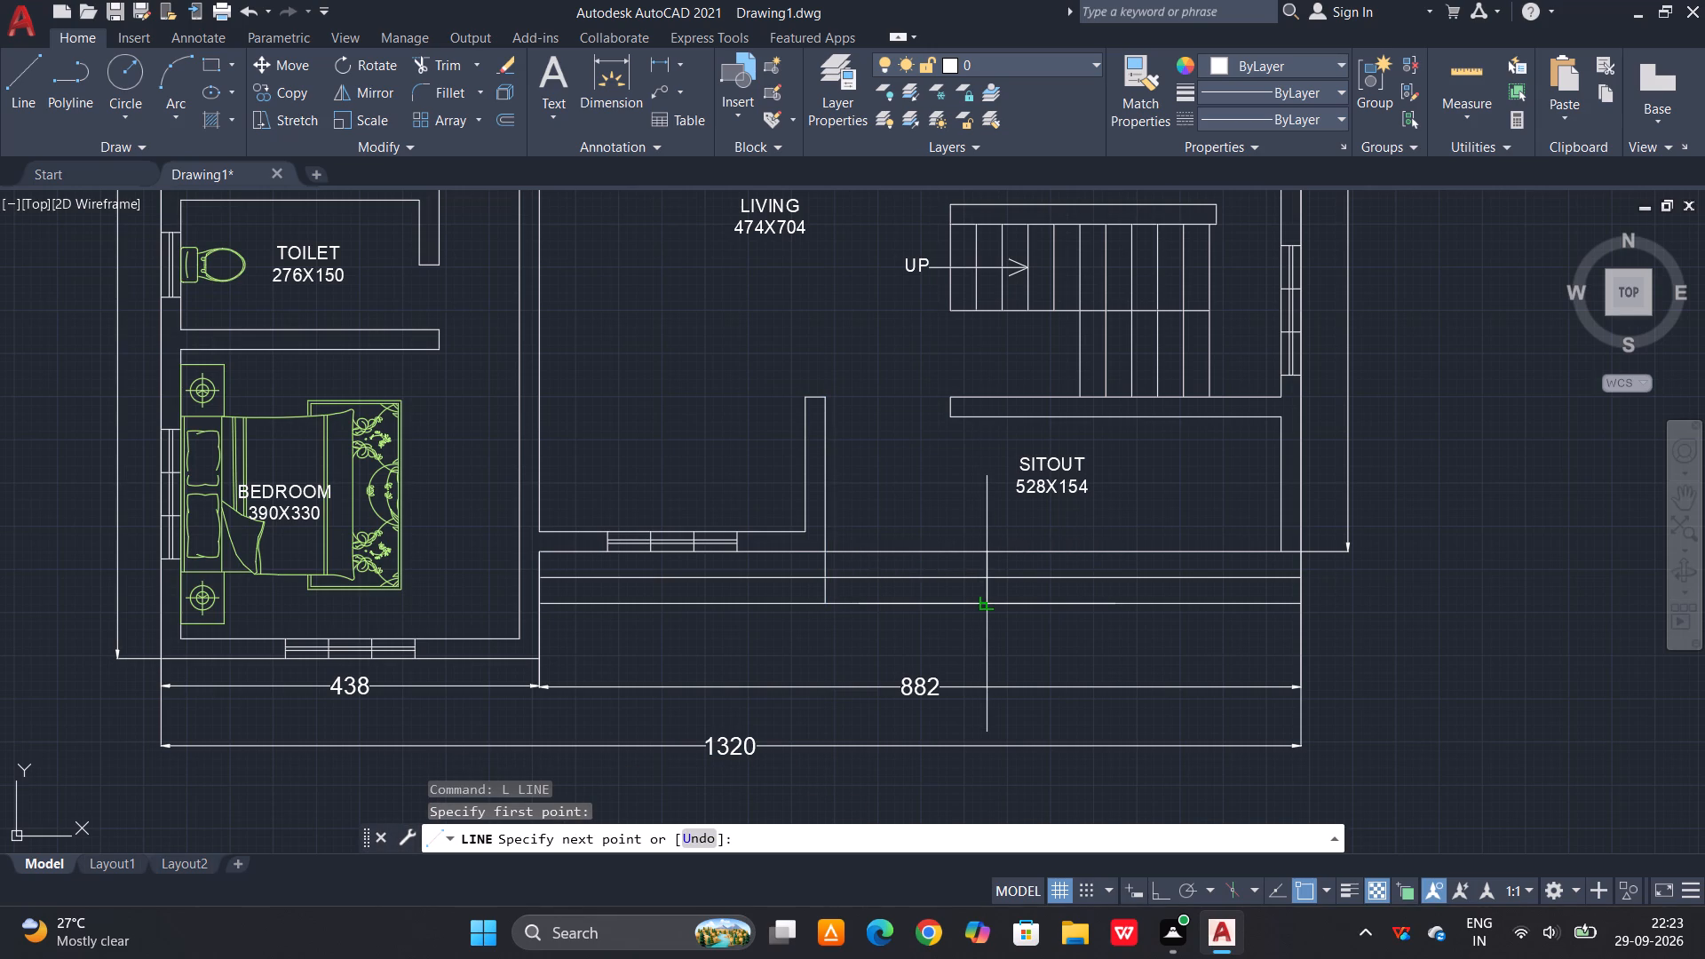
key(F8)
scroll(984, 605, up, 2)
click(985, 604)
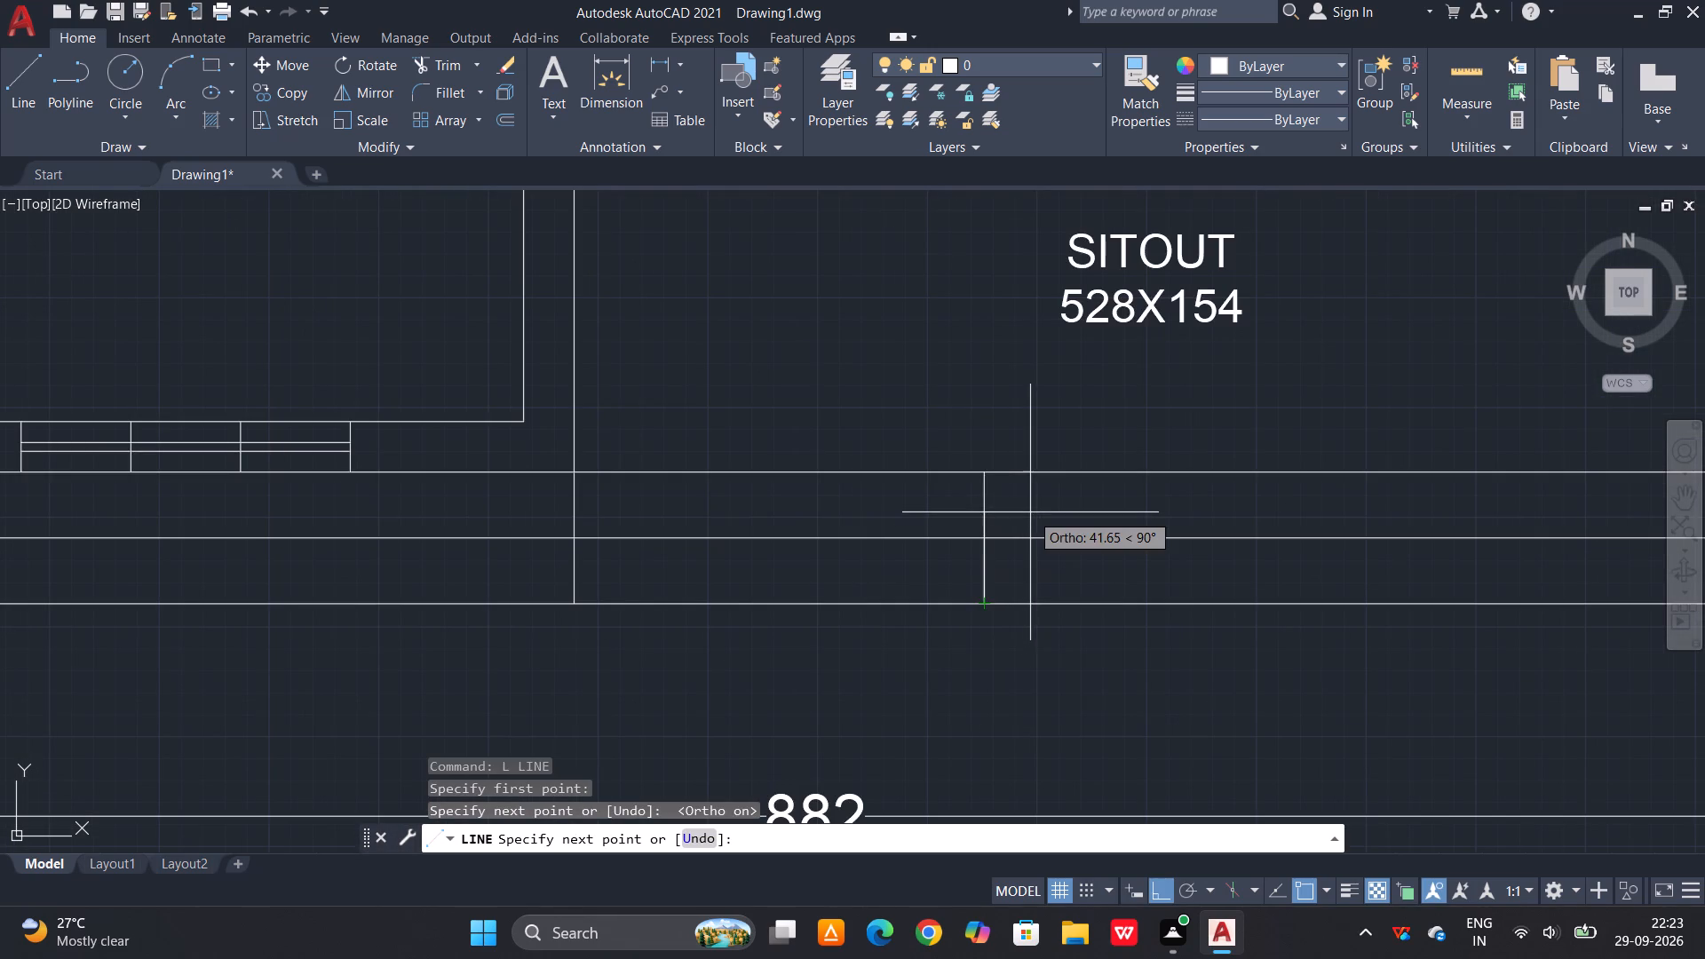
key(space)
key(Escape)
Trim both step lines outside the two vertical side lines, leaving only the entrance steps between them.
text(TR)
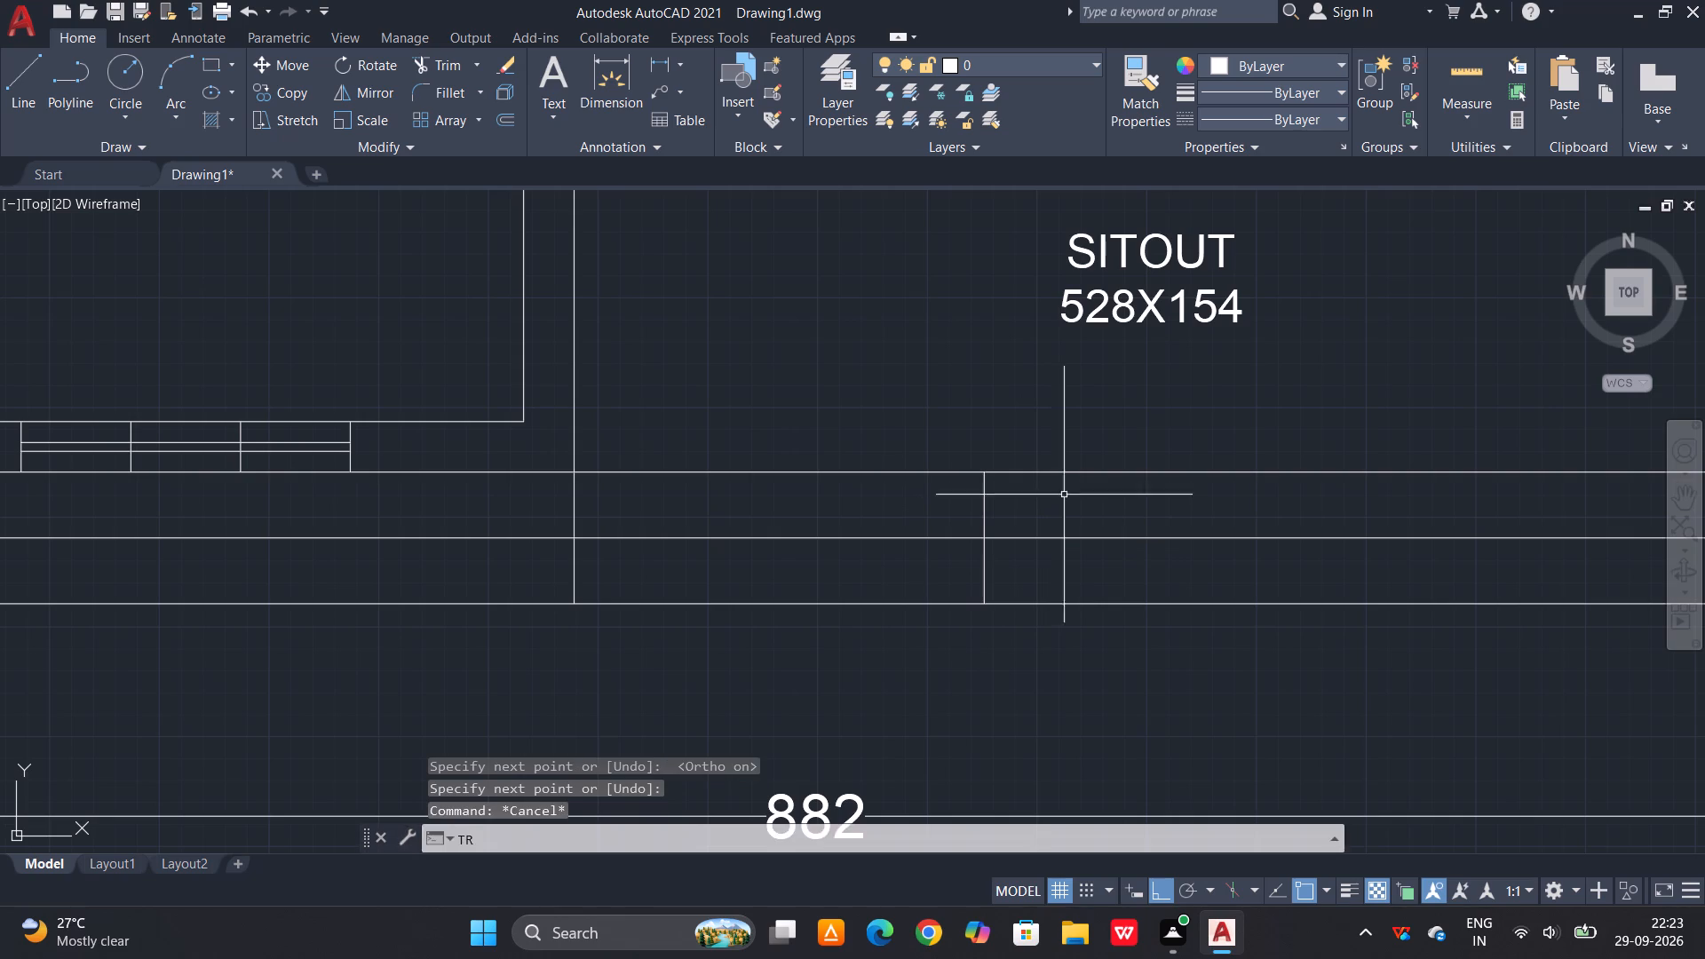
key(space)
key(space)
click(1082, 519)
click(1043, 622)
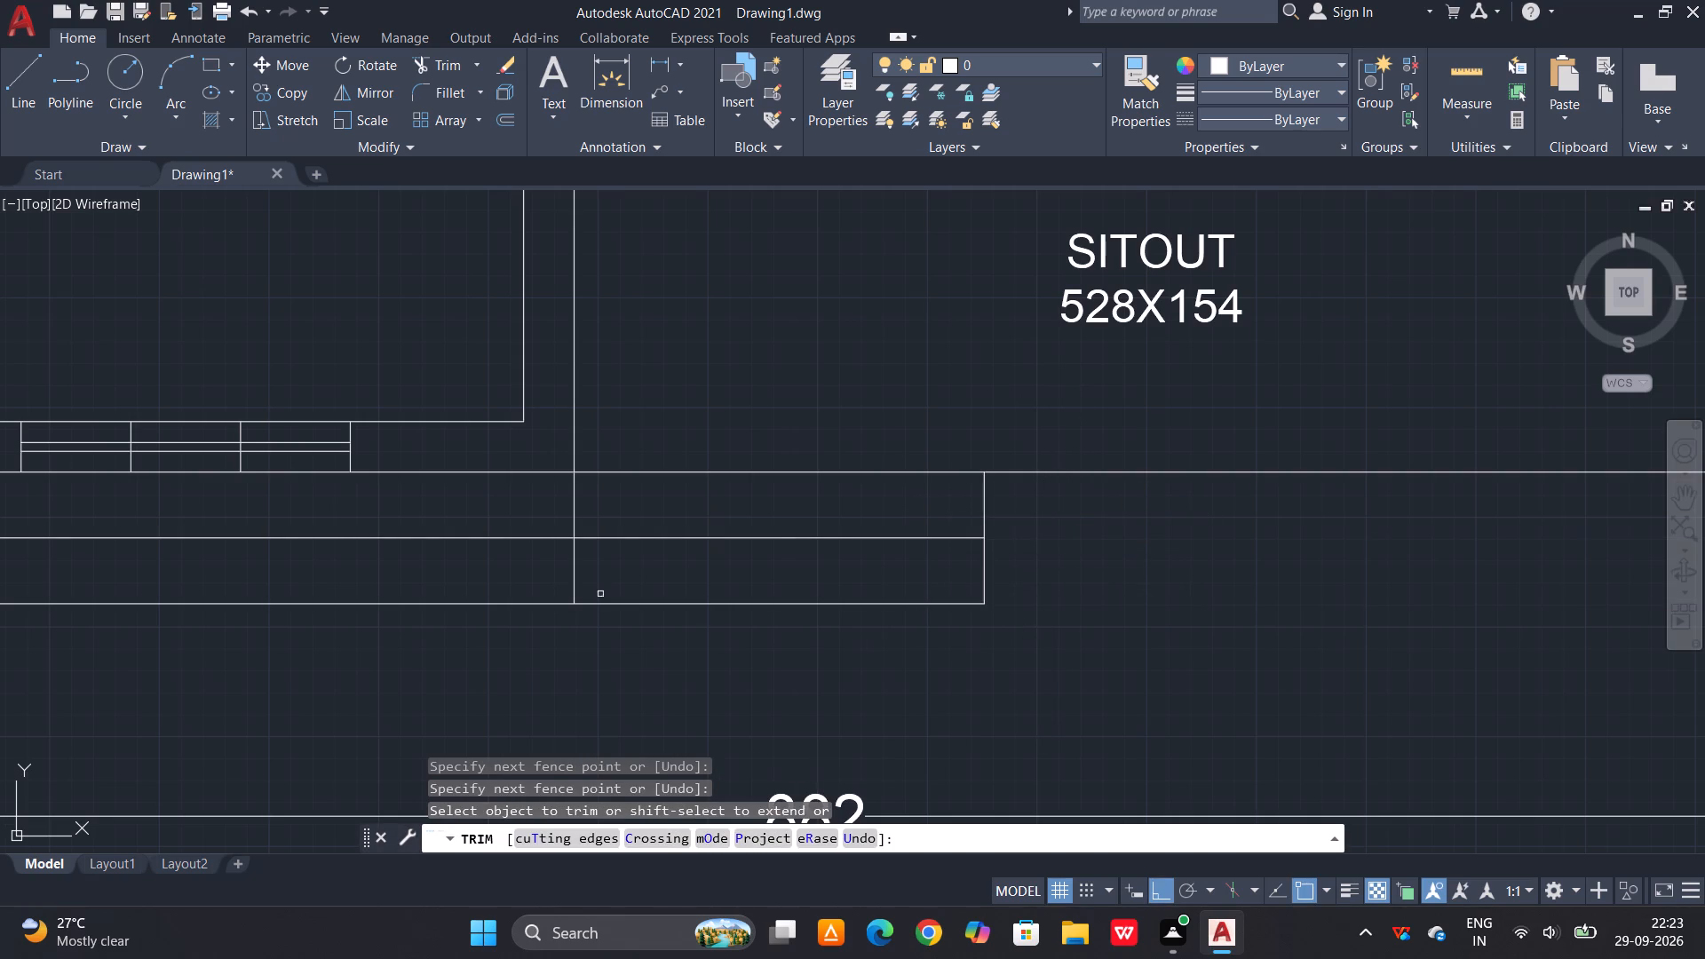
click(510, 536)
click(472, 606)
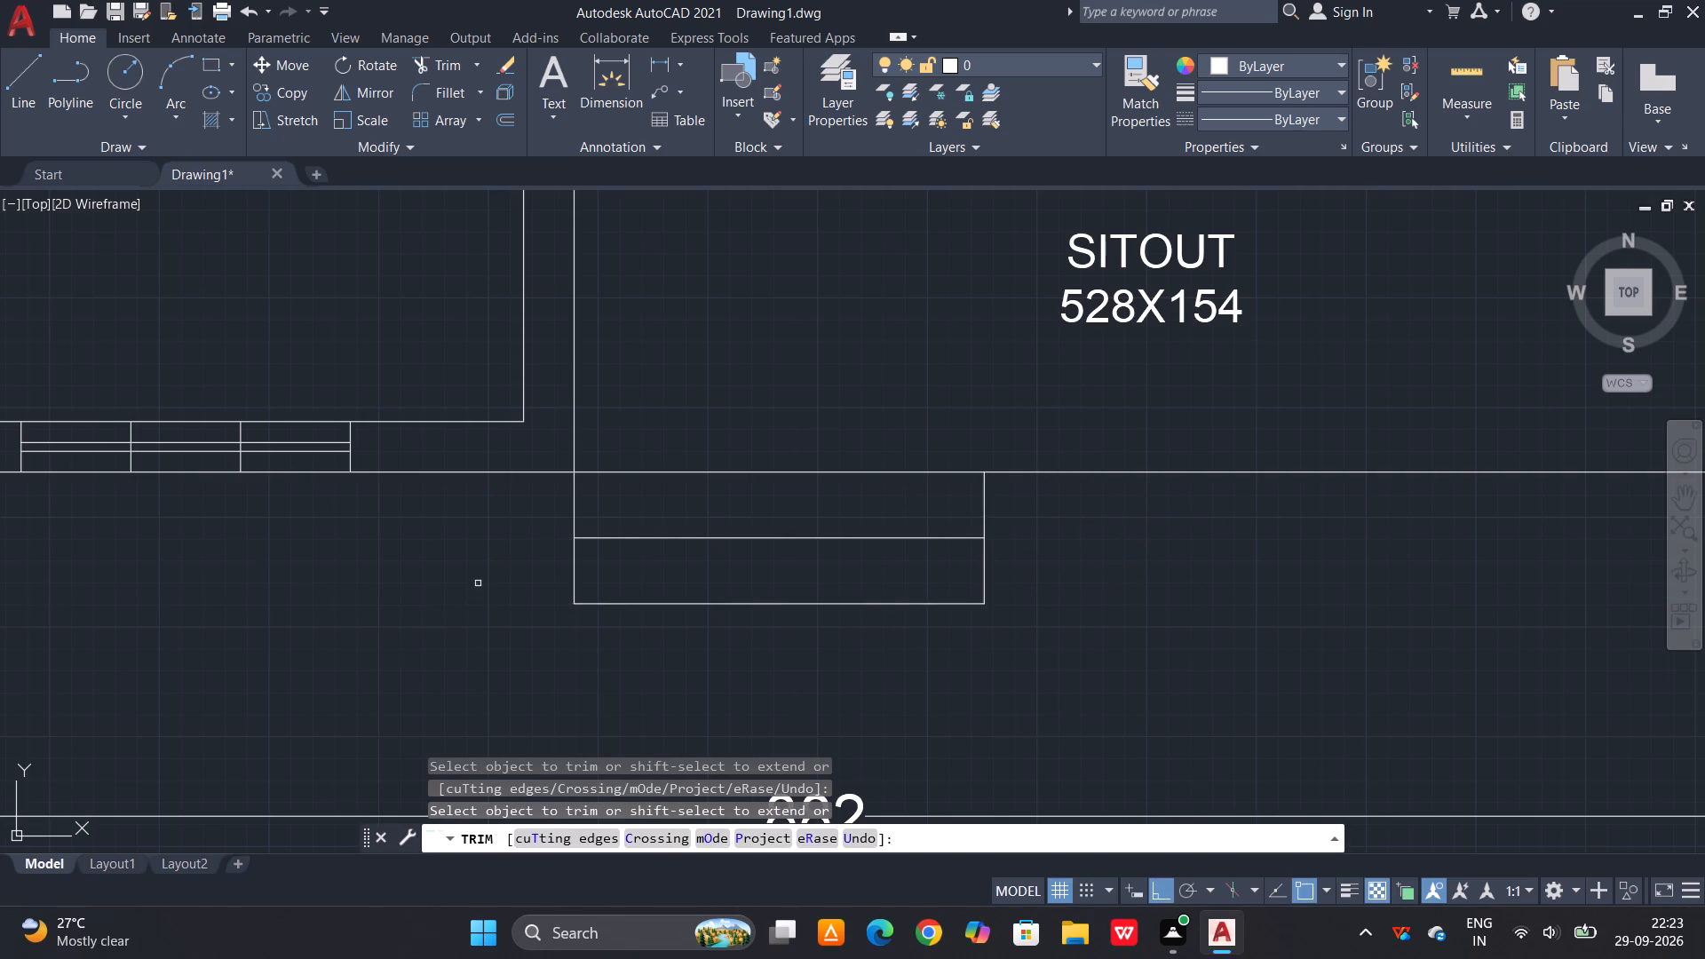
scroll(478, 583, down, 2)
key(Escape)
key(Escape)
Draw a 23 by 23 rectangle for a column inside the sitout, starting where the steps' east side meets the front edge.
key(r)
key(e)
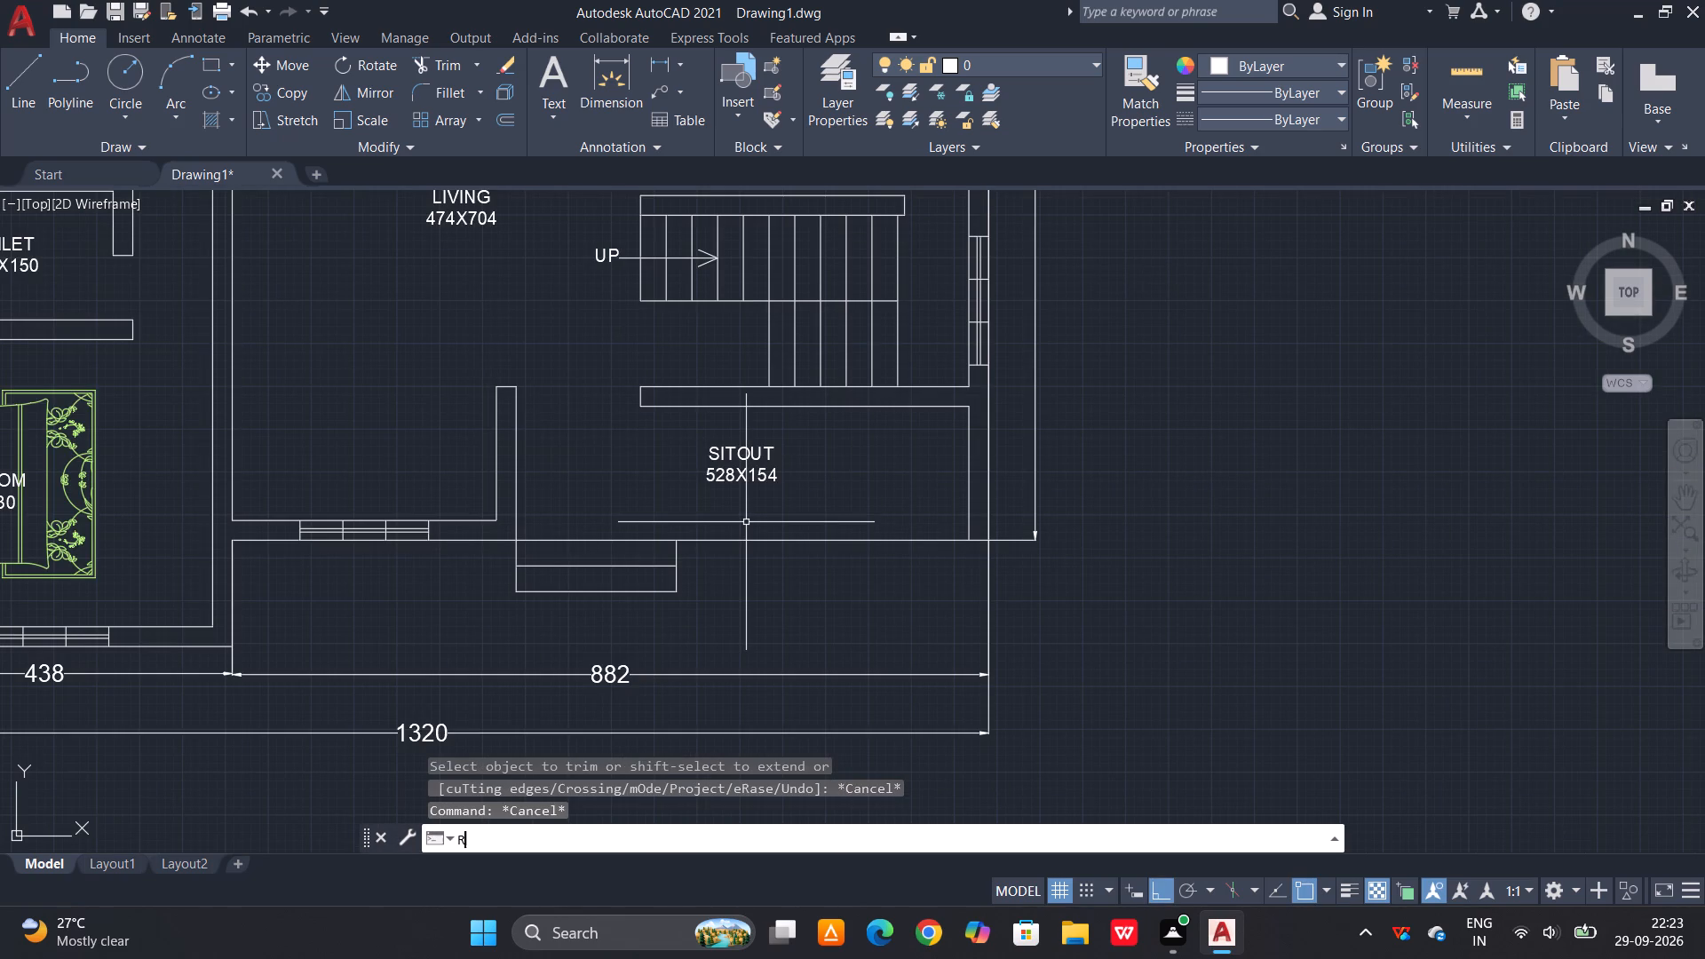
text(C)
key(space)
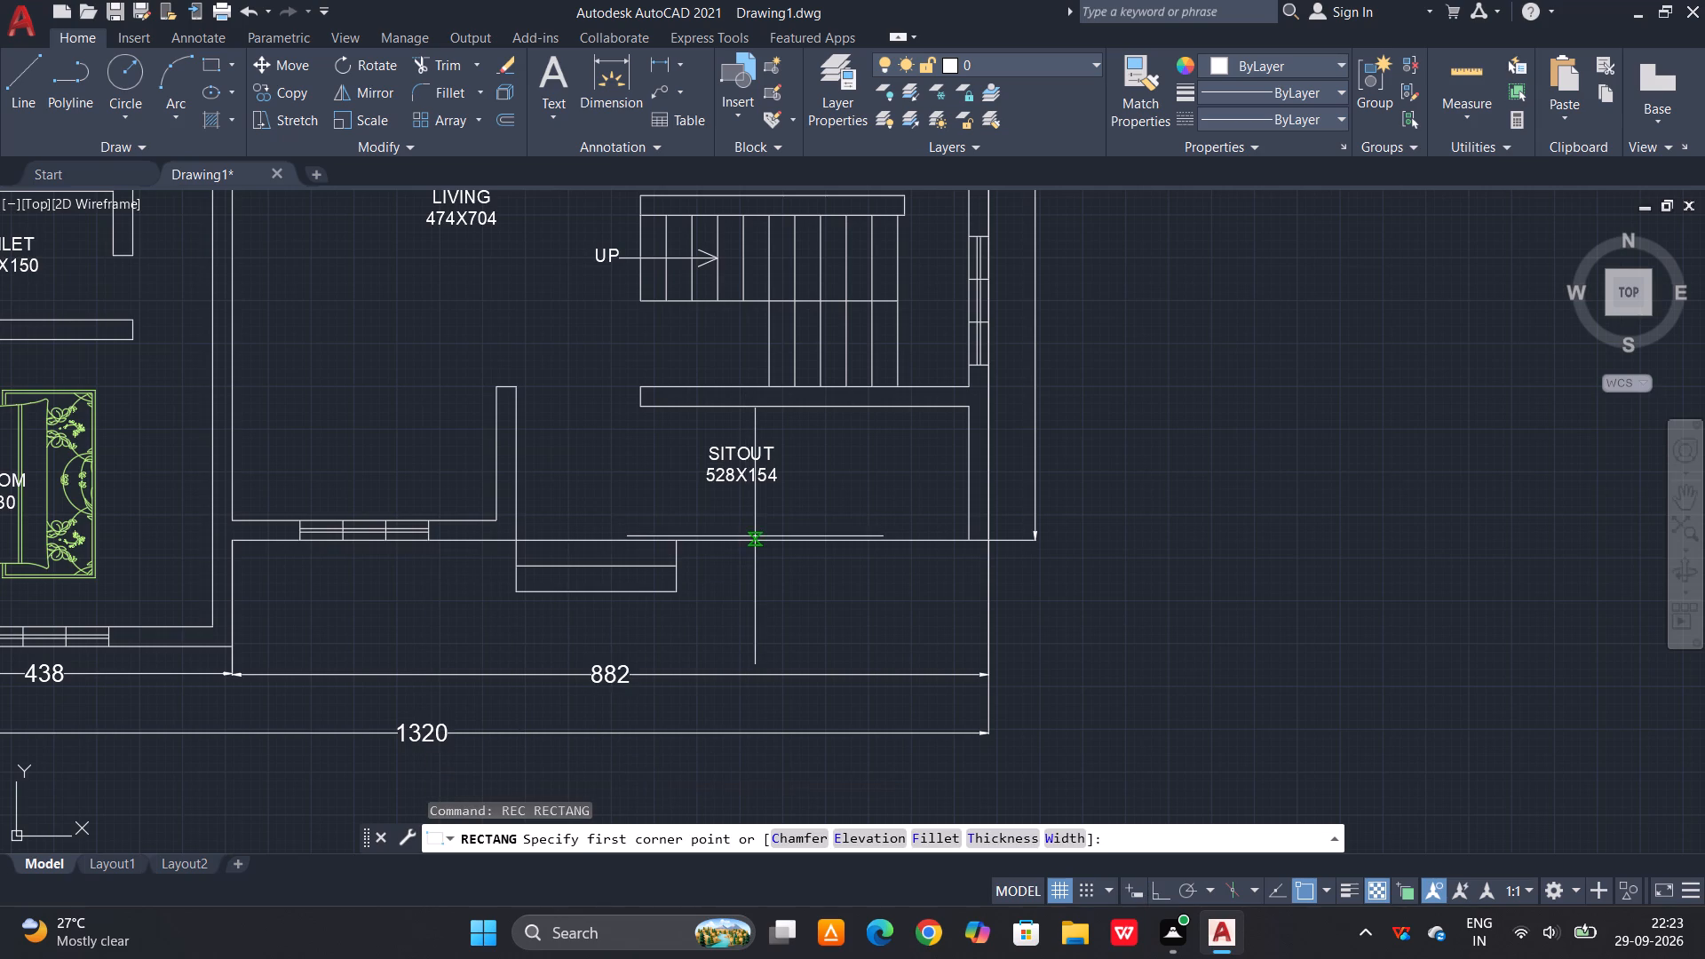
scroll(755, 536, up, 2)
click(543, 554)
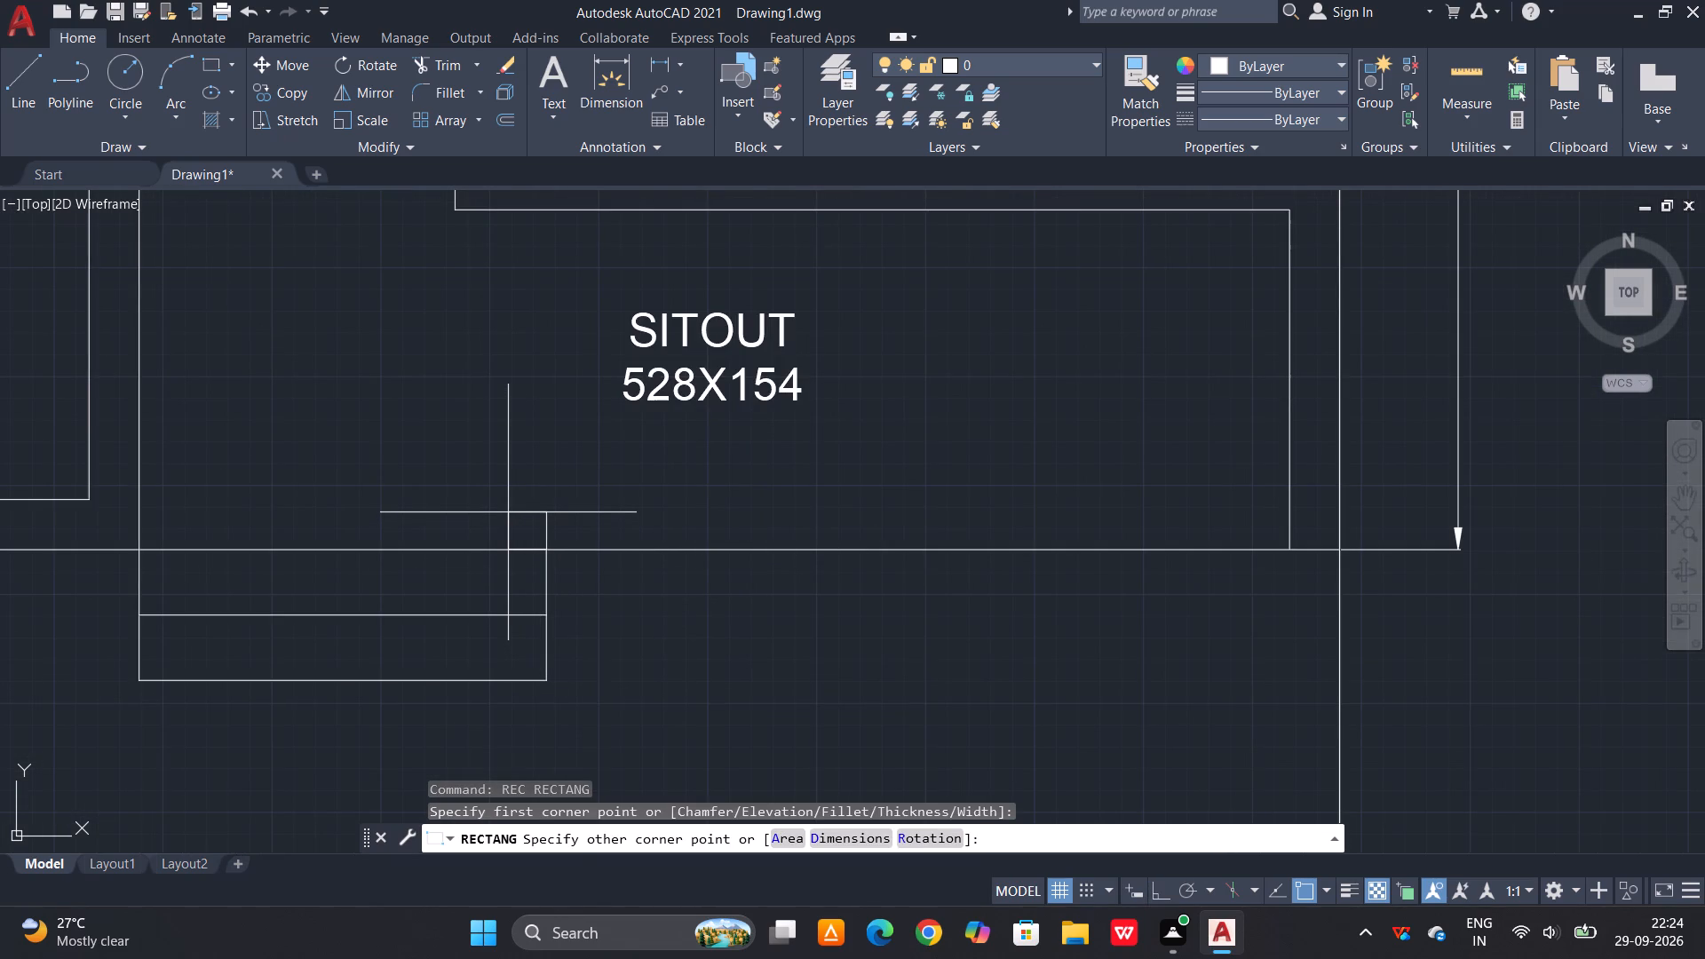
key(ctrl+2)
text(23)
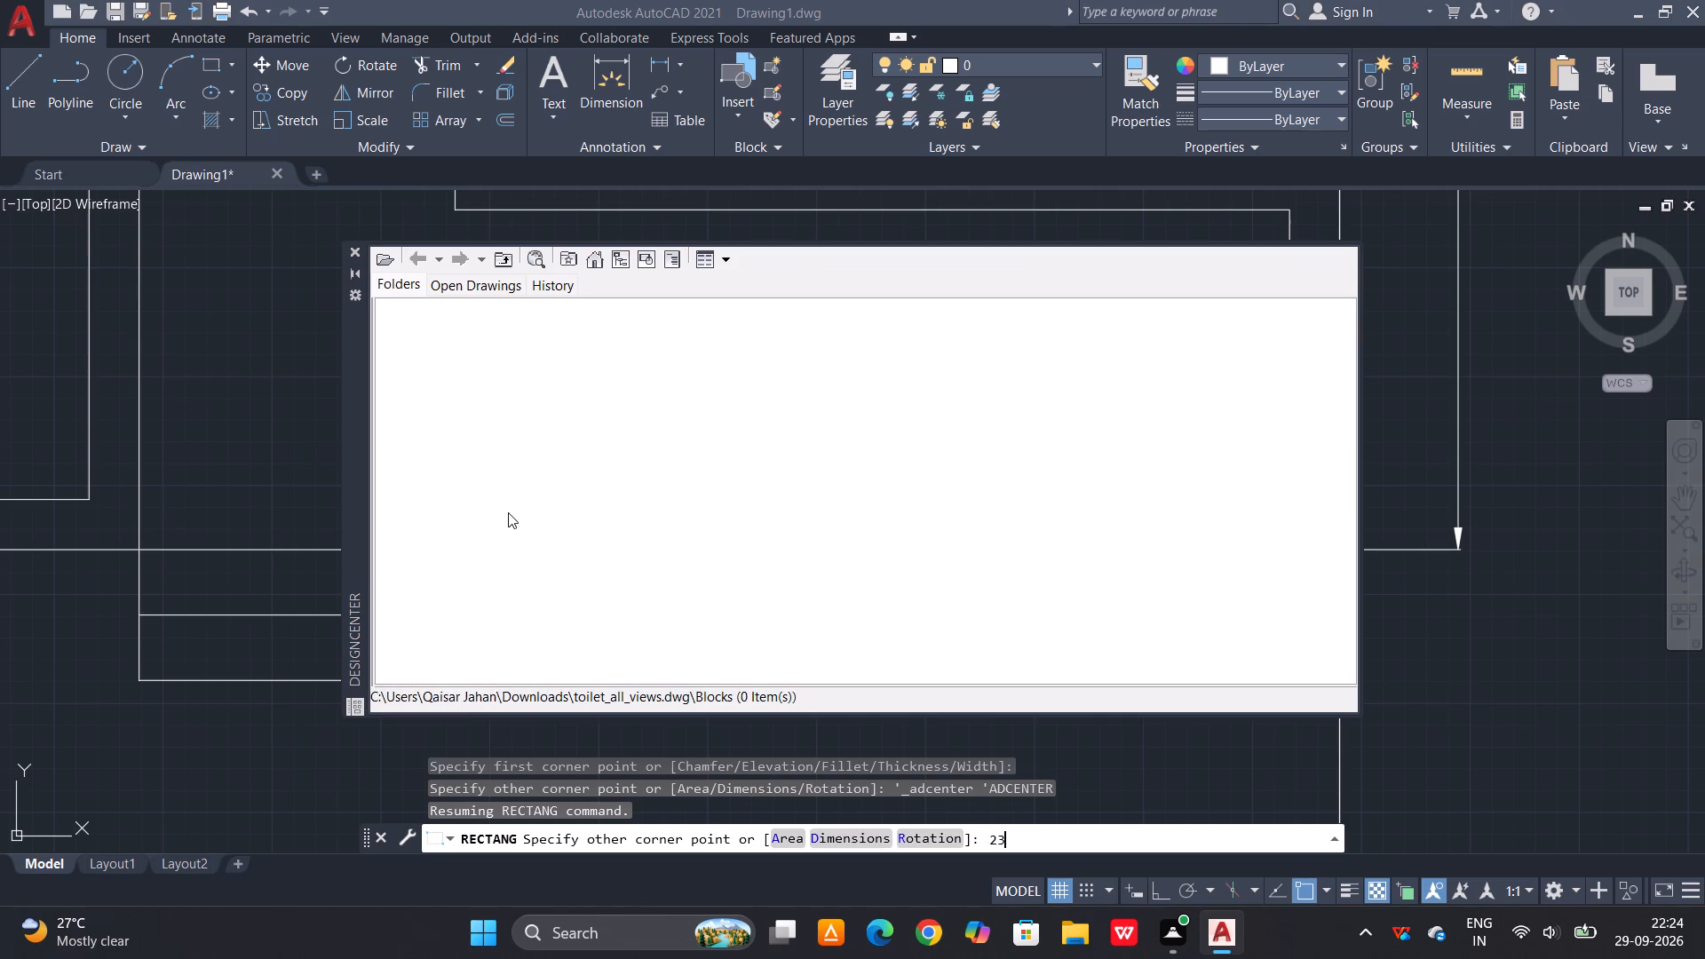
click(359, 257)
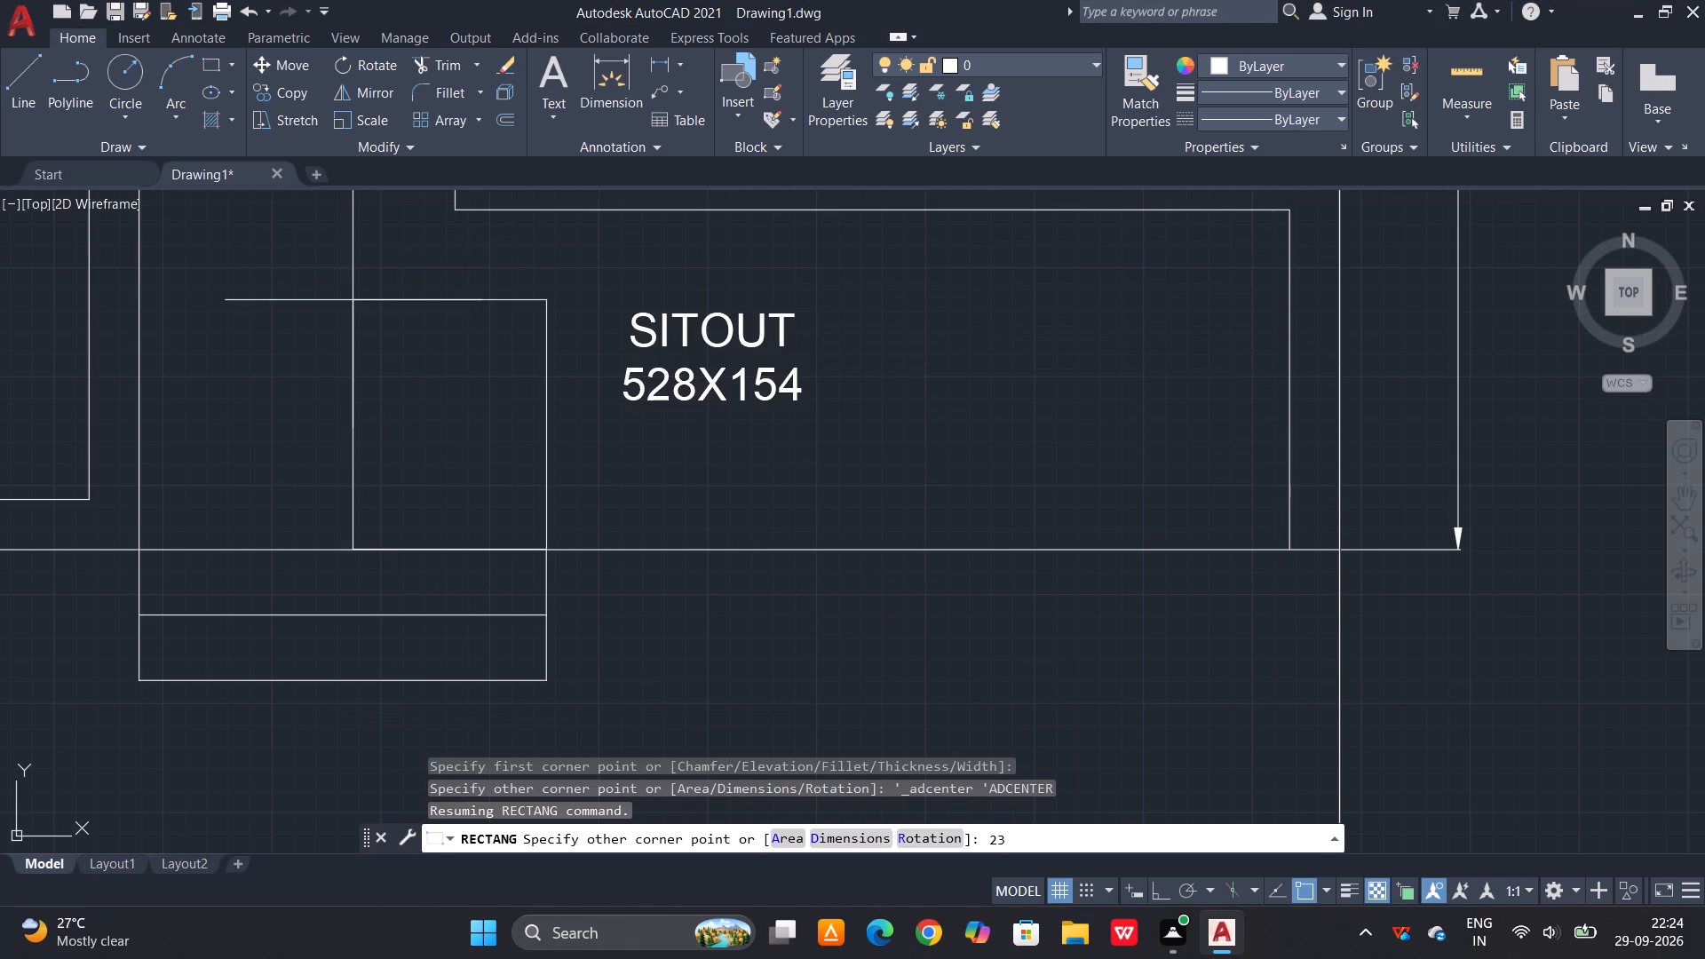
key(ctrl+2)
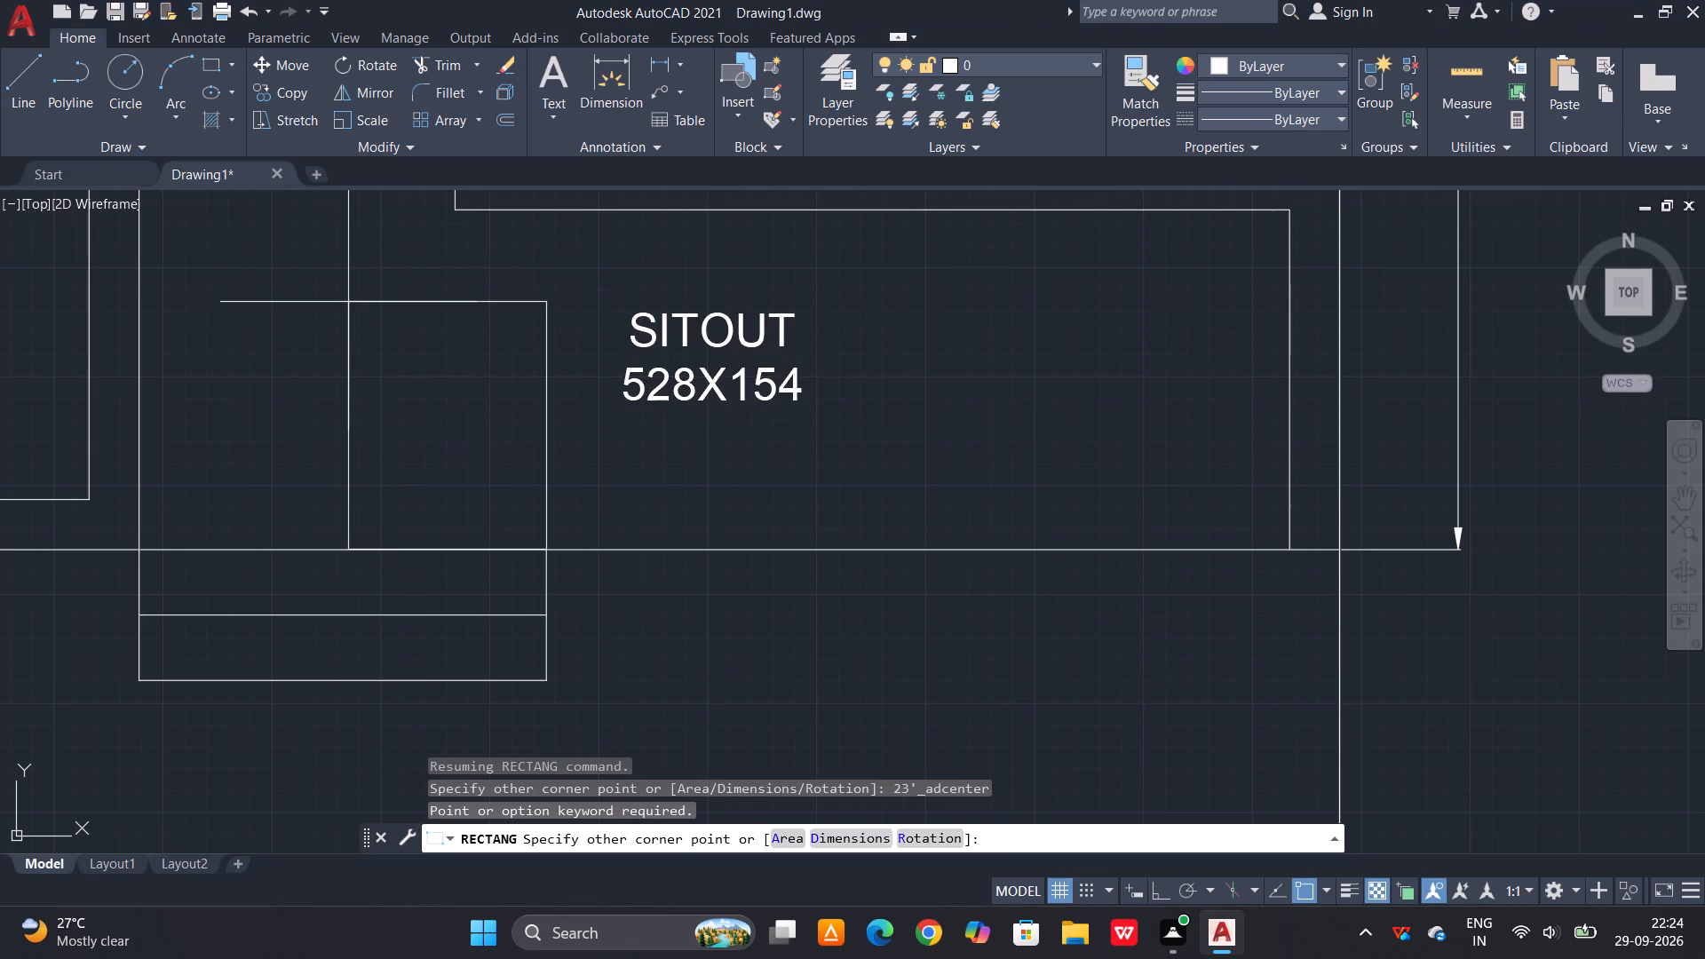
key(shift+at)
text(23)
text(,23)
key(Return)
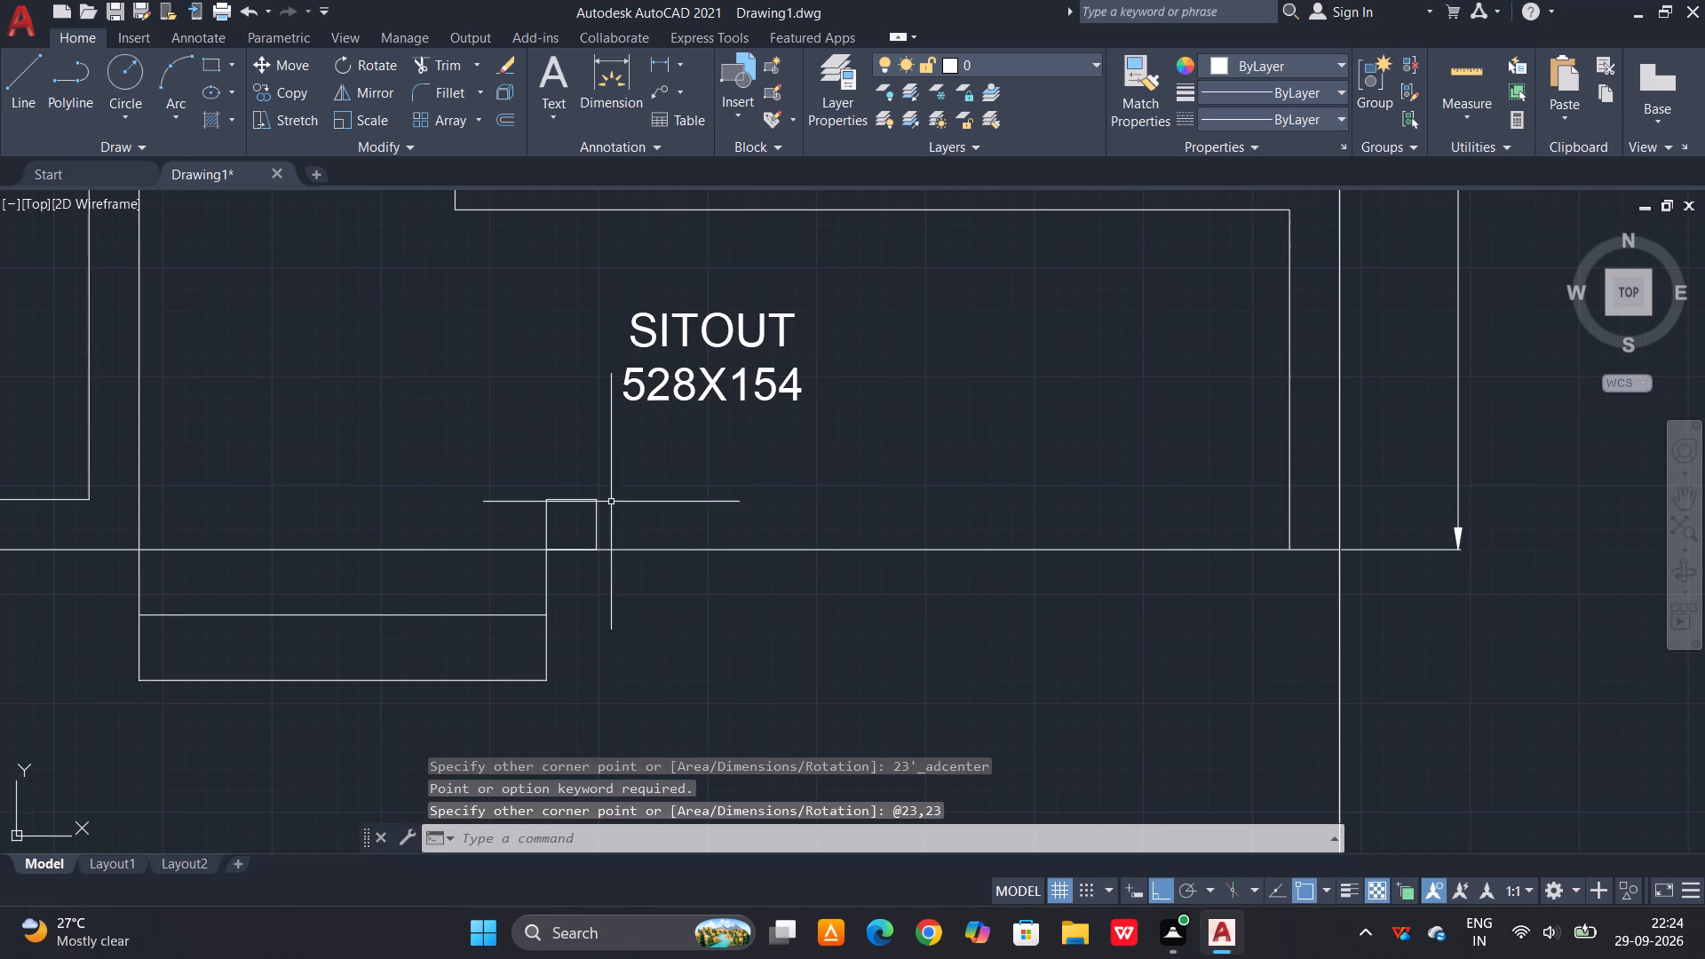
Move the square column west by its own width so its southeast corner meets the steps' east side at the sitout's front edge.
click(602, 471)
click(575, 503)
key(m)
key(space)
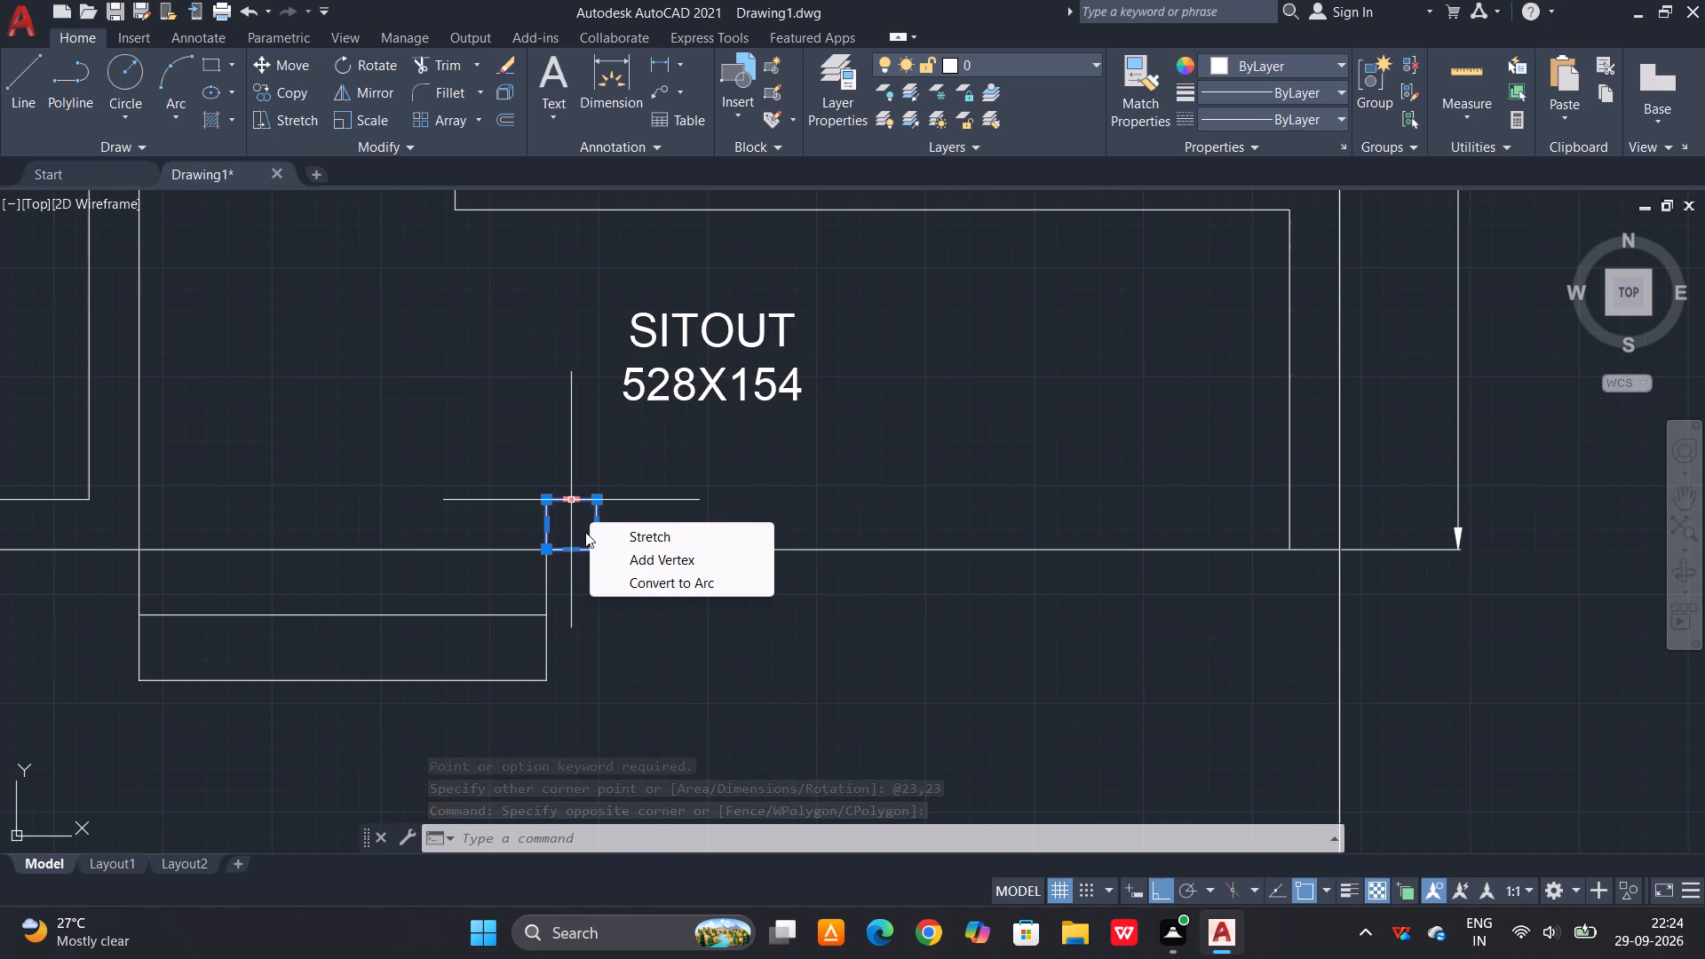
key(Escape)
text(M)
key(space)
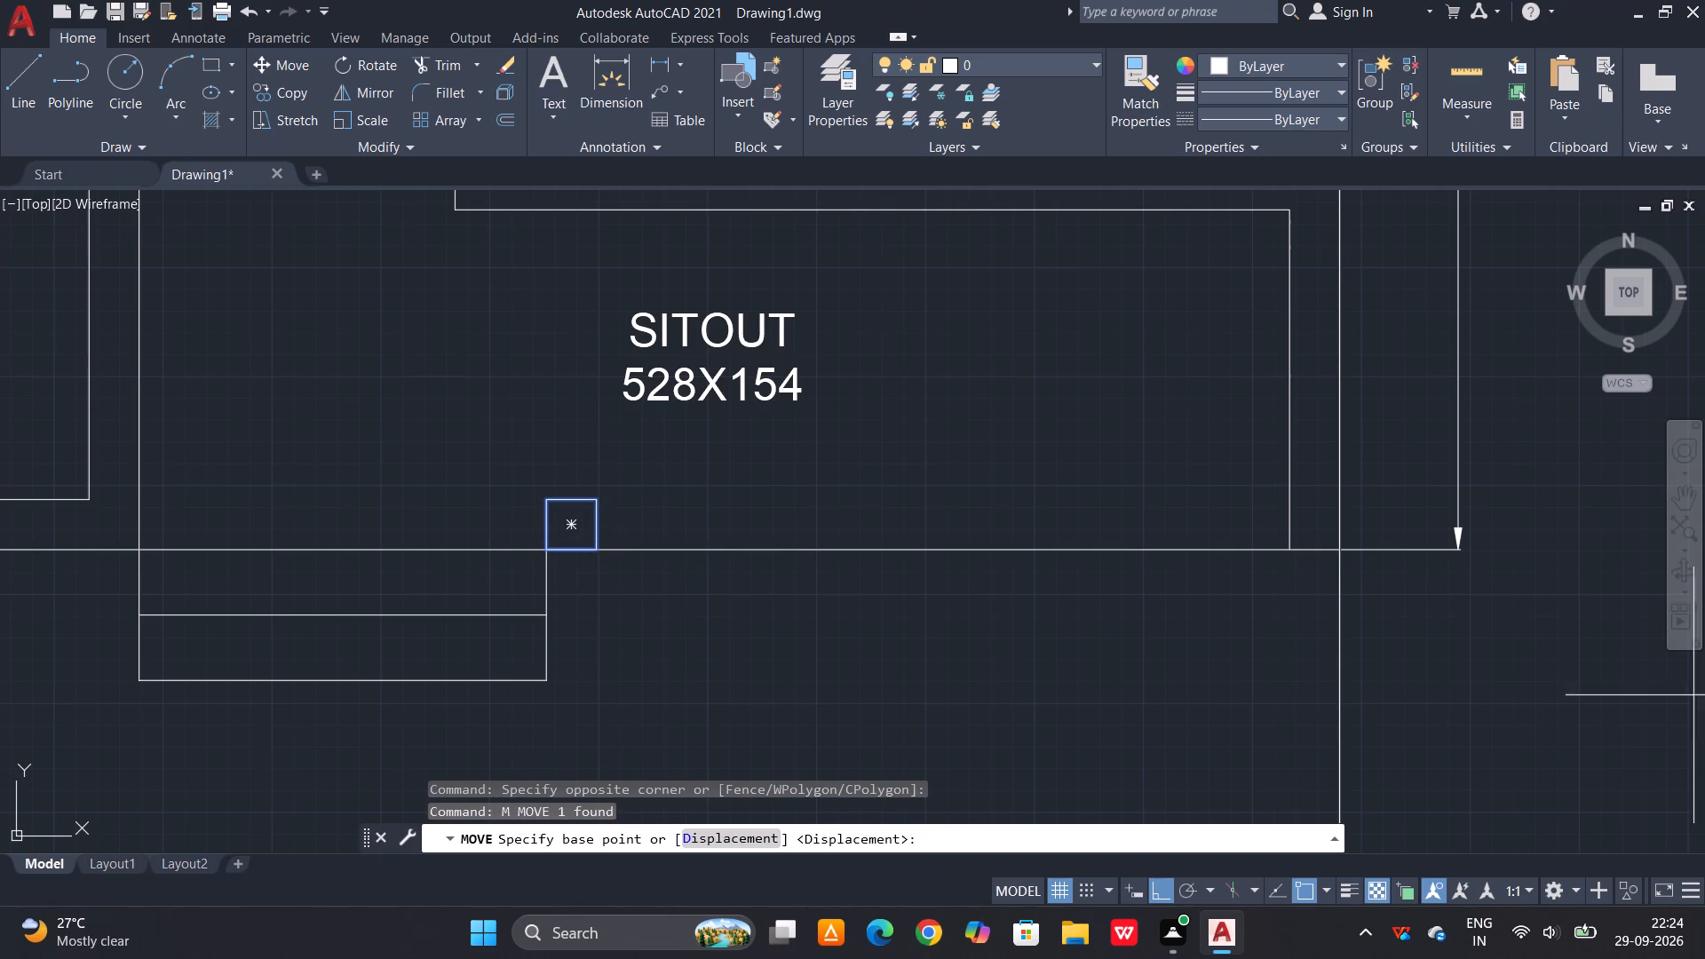
scroll(569, 581, up, 1)
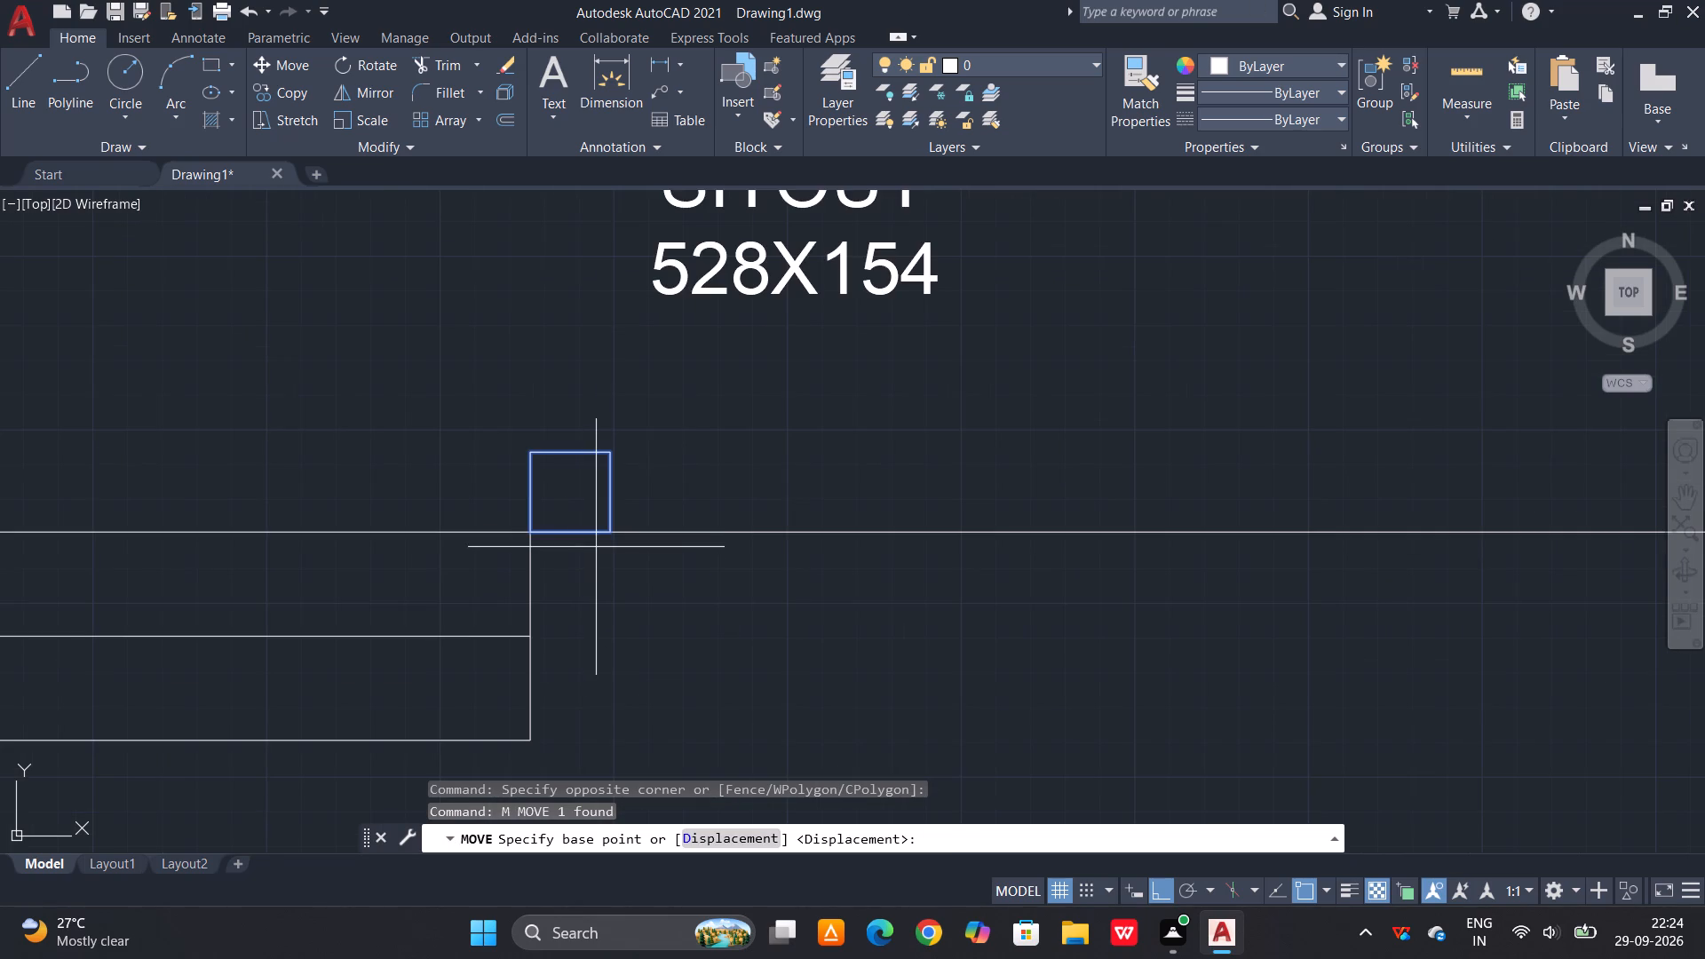
click(604, 534)
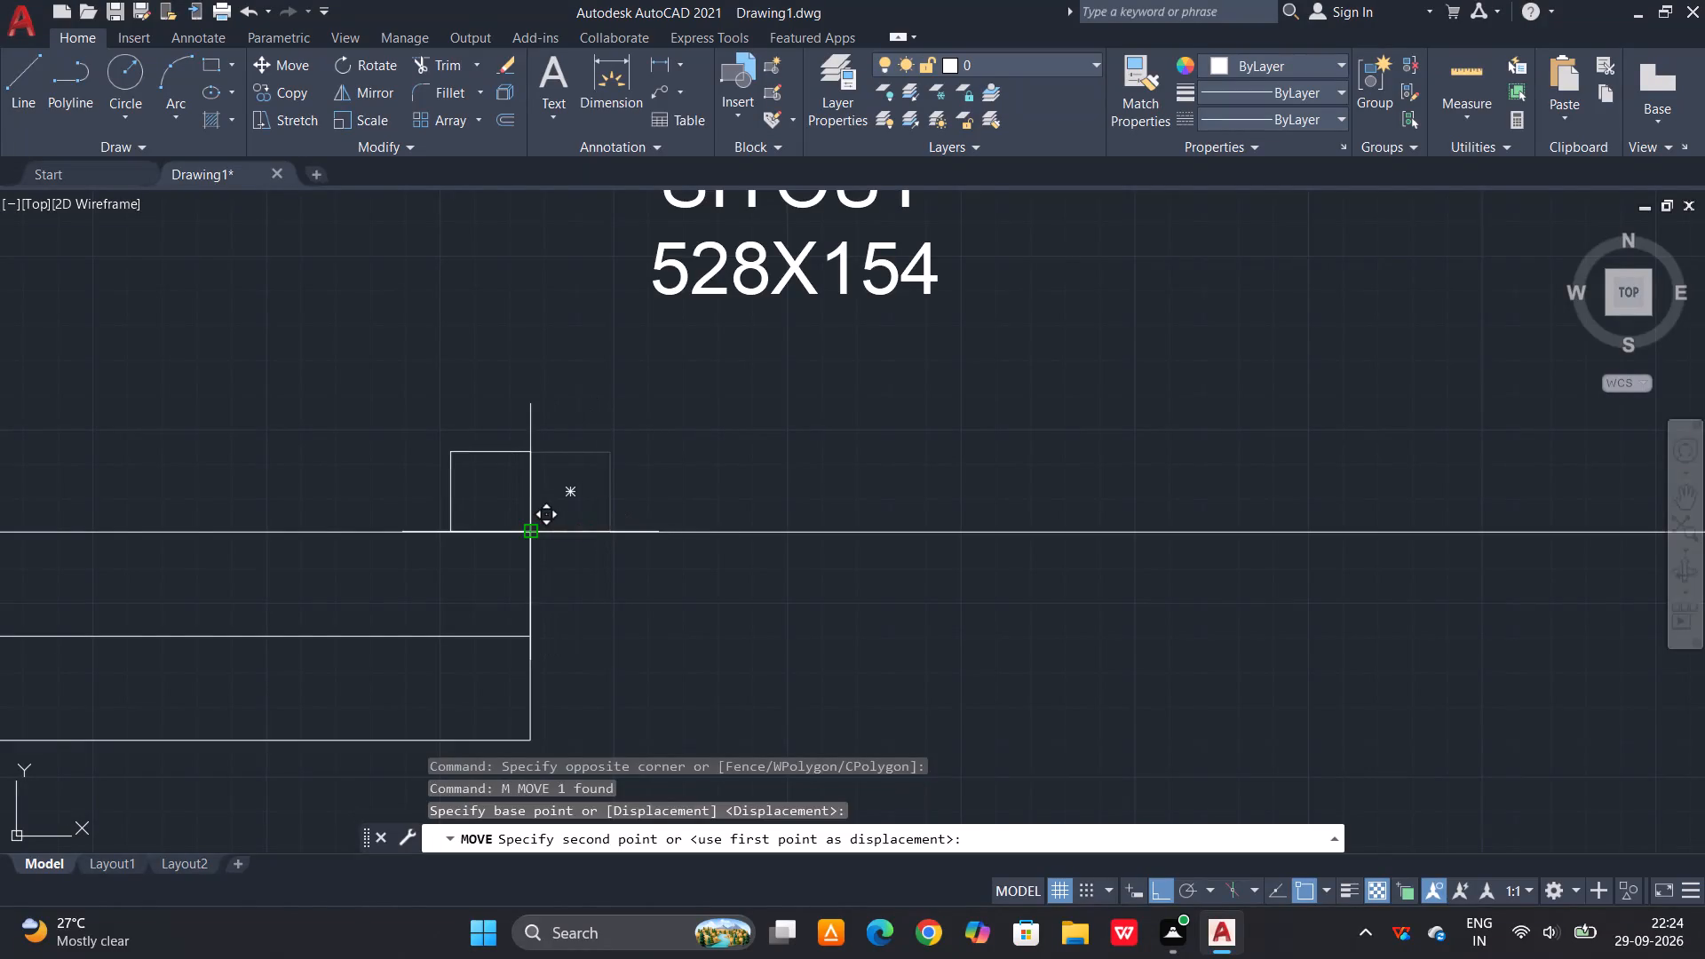
click(531, 532)
key(Escape)
Copy the square column along the front edge to the sitout's southeast corner, against the outer wall line.
drag(546, 426, 531, 437)
click(472, 475)
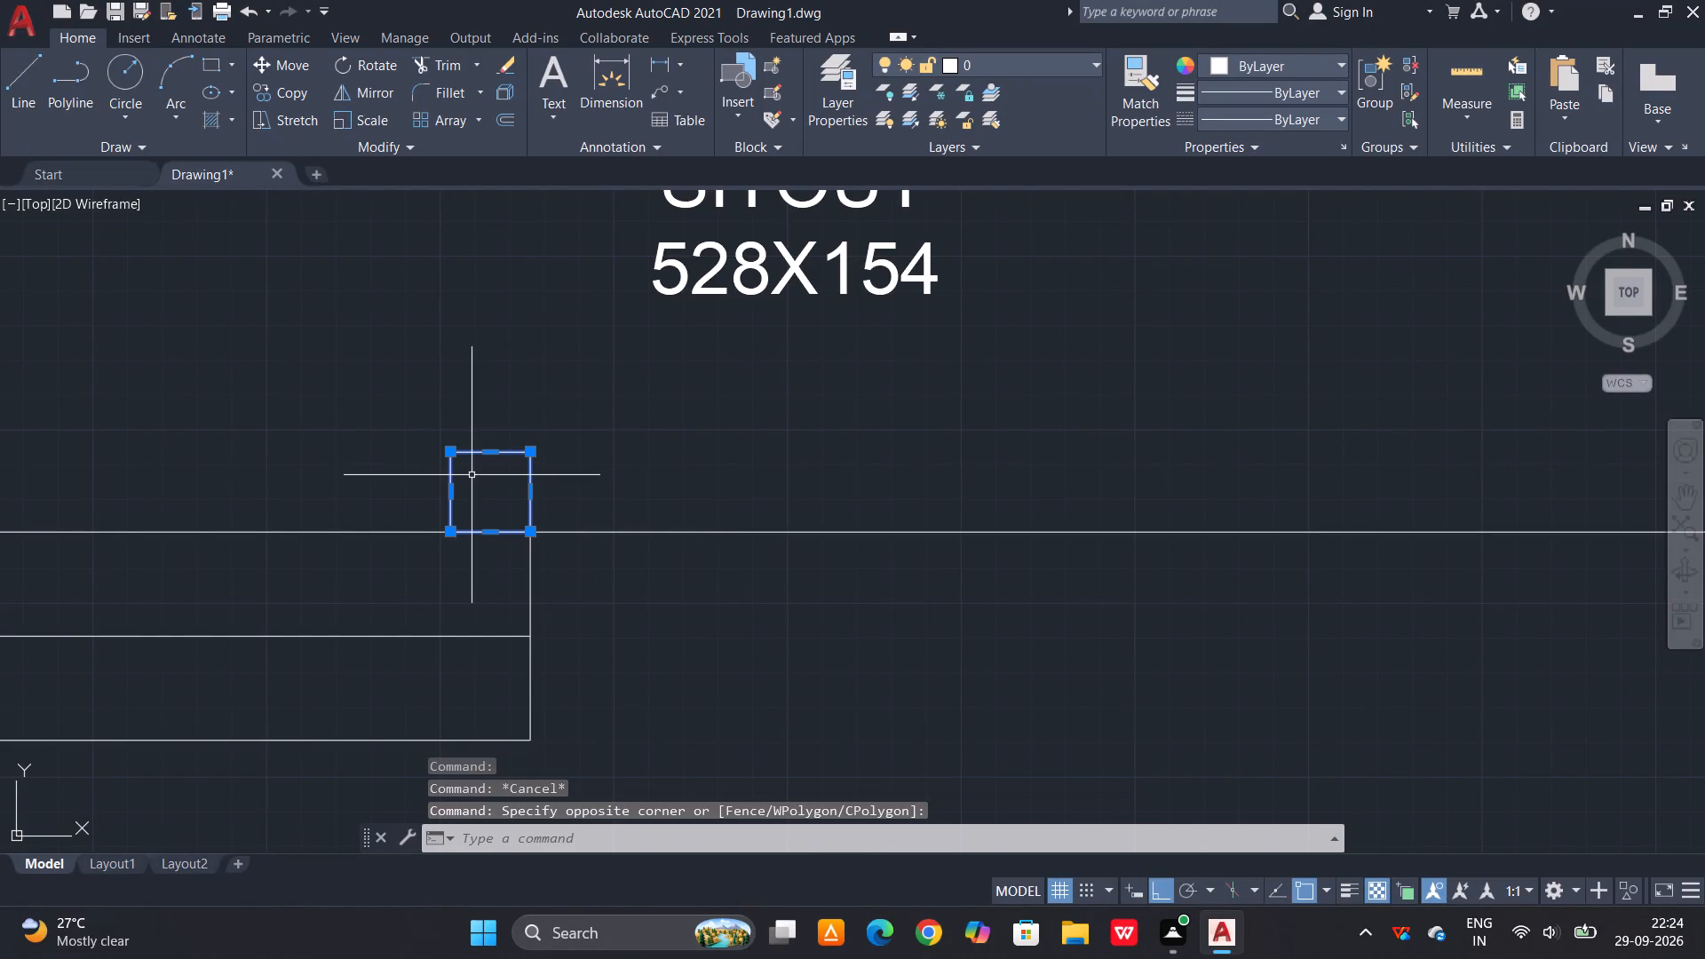
text(CO)
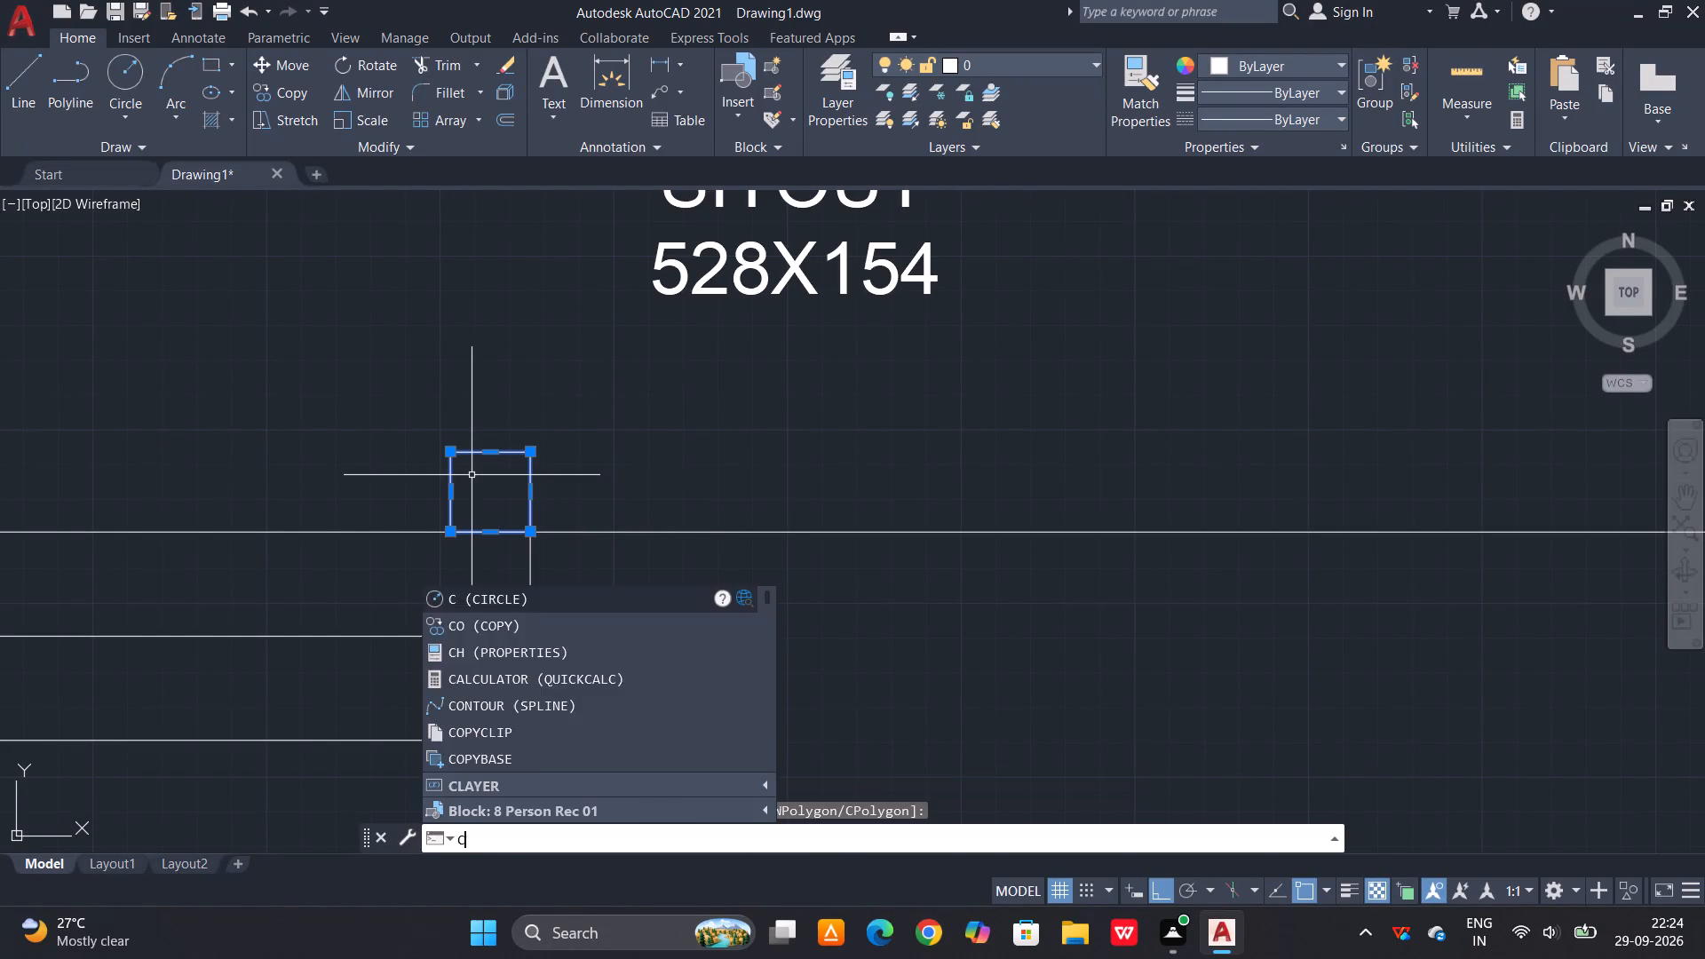
key(space)
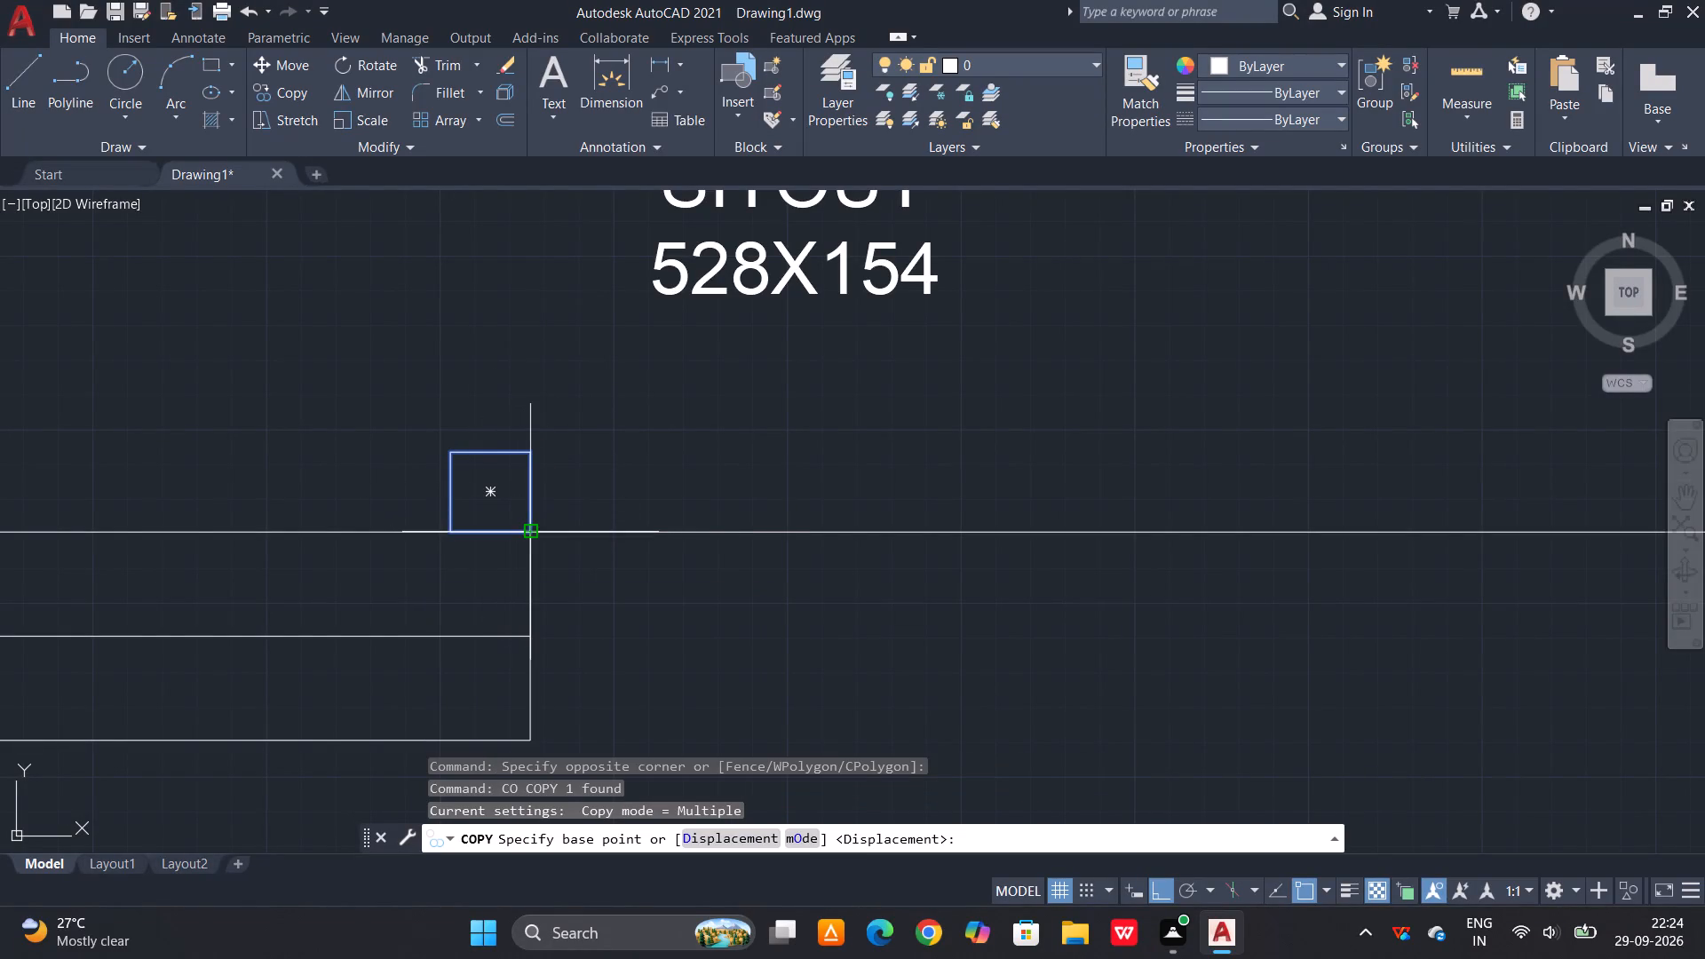
click(527, 532)
scroll(393, 501, down, 3)
scroll(738, 530, up, 2)
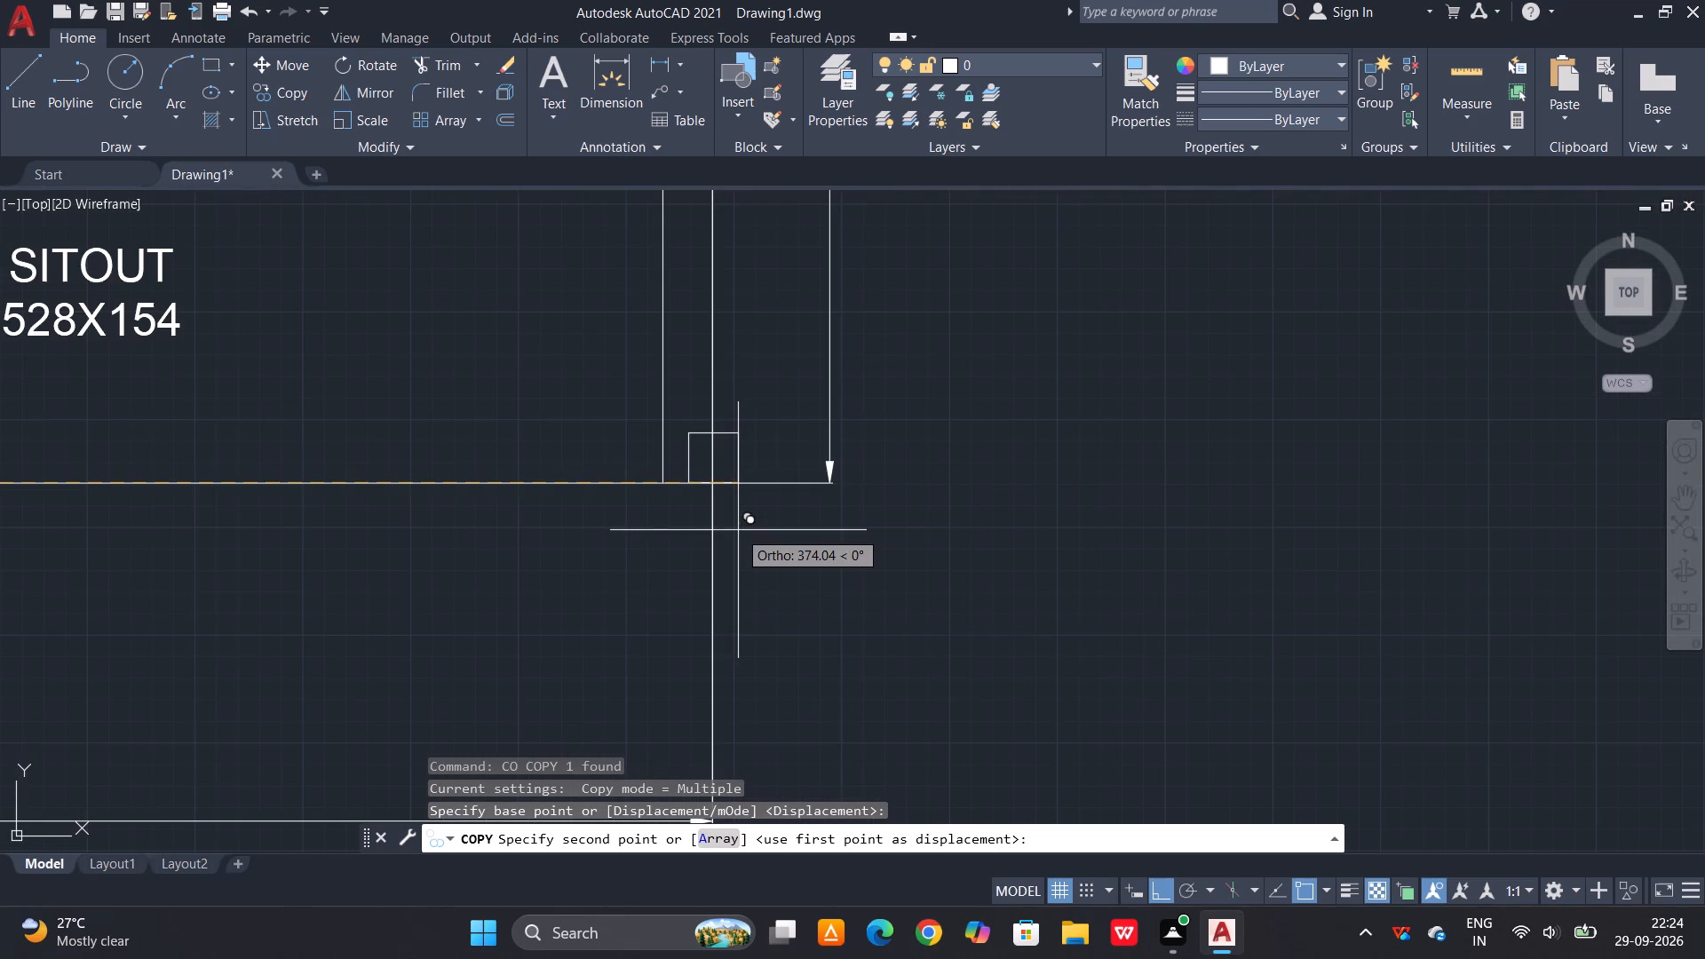
scroll(628, 511, down, 2)
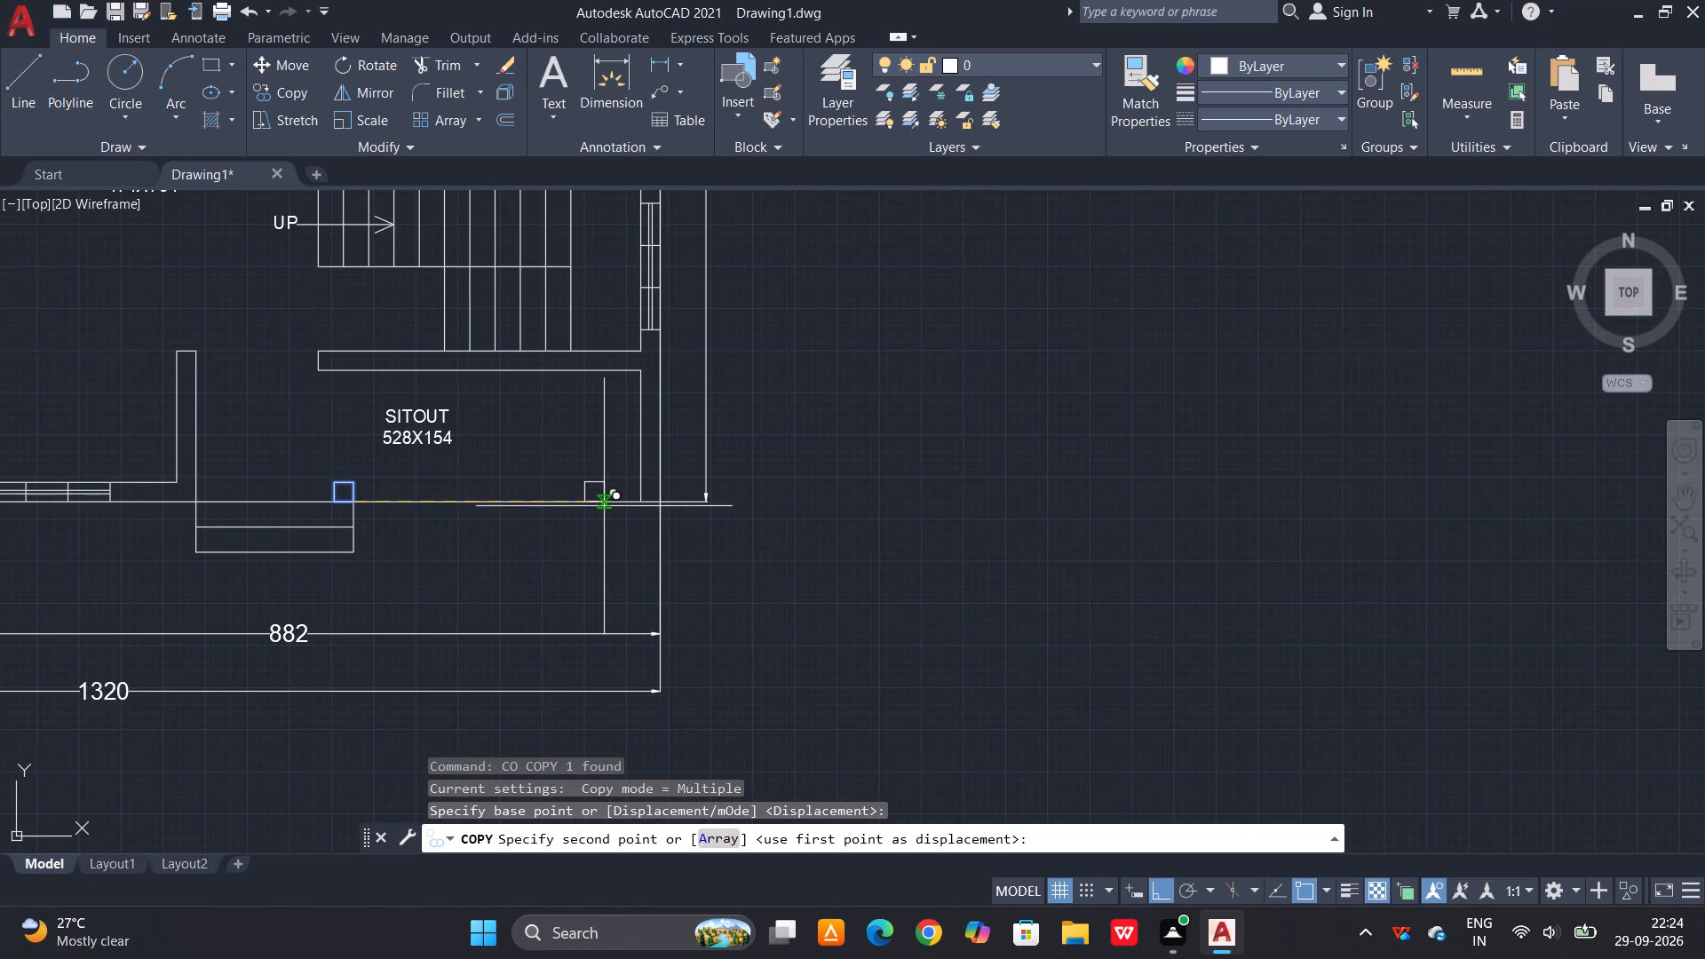
scroll(624, 505, up, 3)
scroll(651, 535, down, 2)
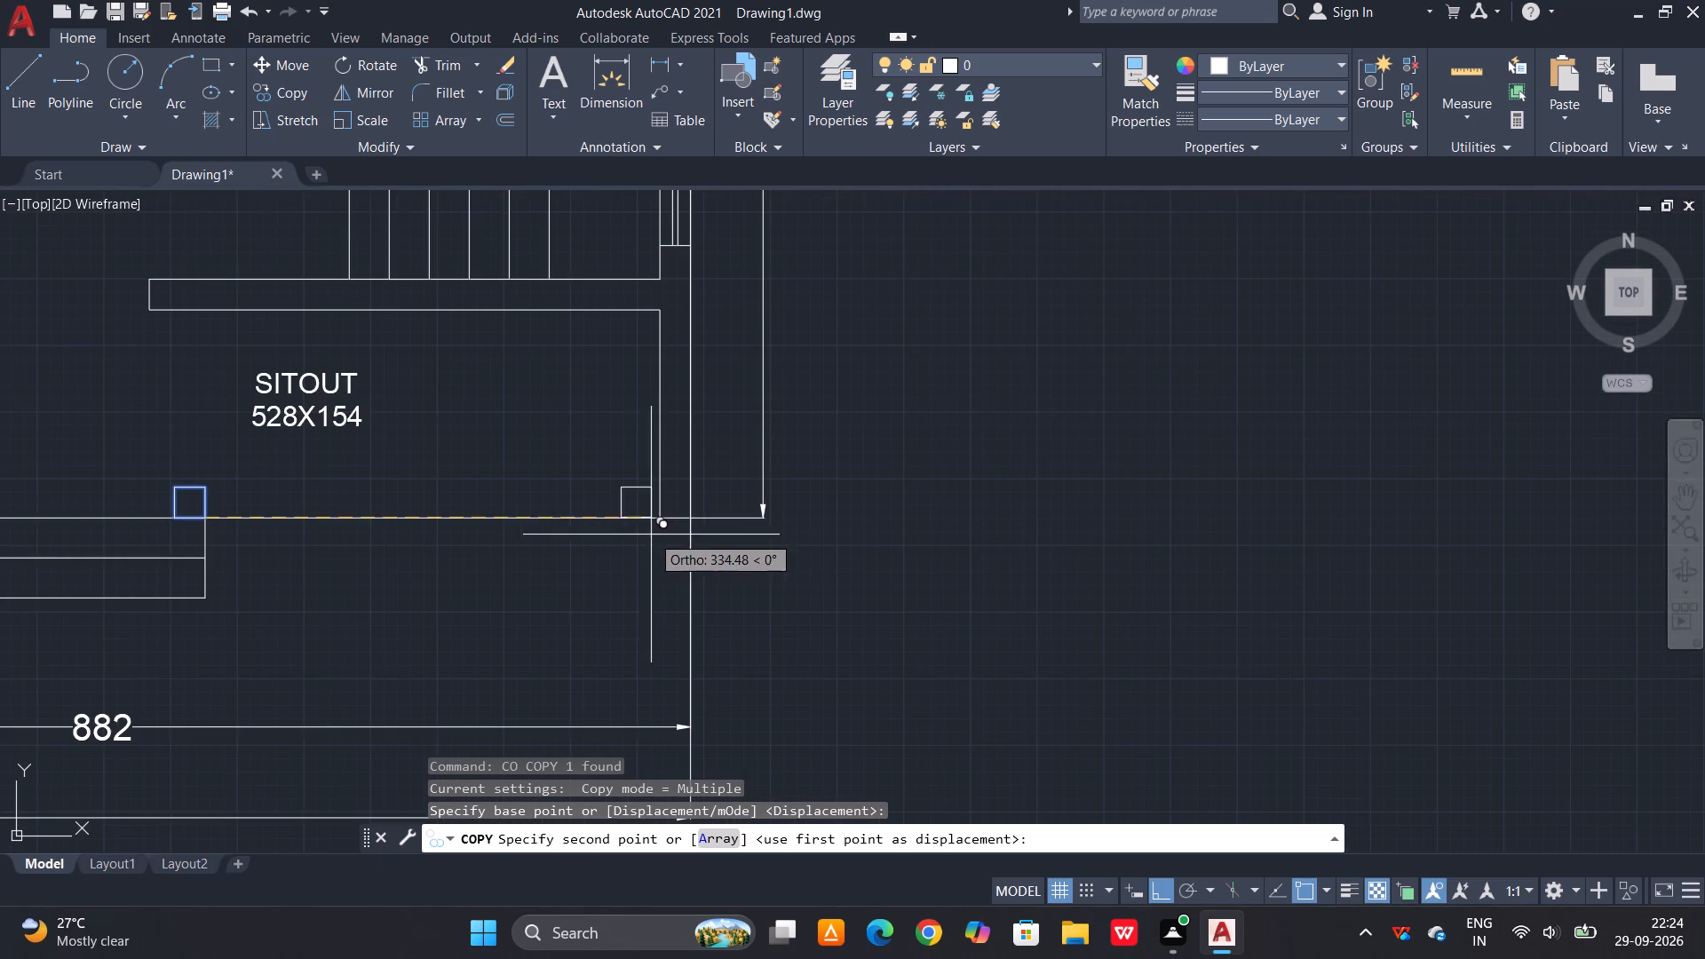
scroll(712, 531, up, 3)
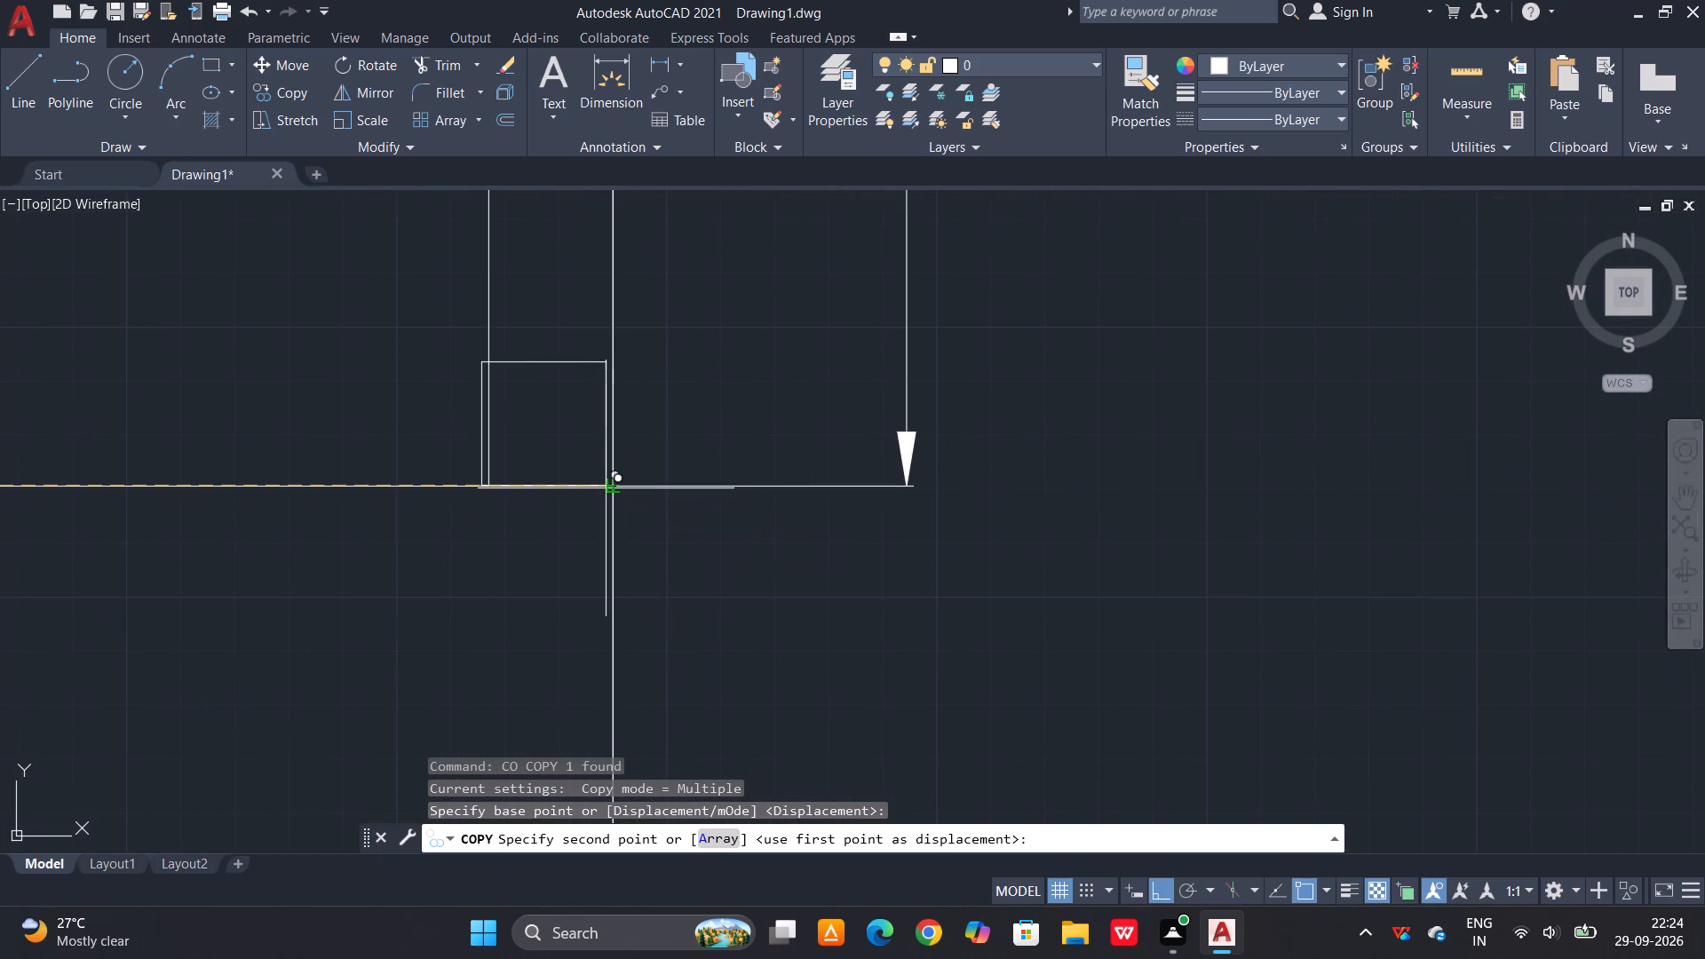
click(606, 488)
scroll(592, 552, down, 1)
key(Escape)
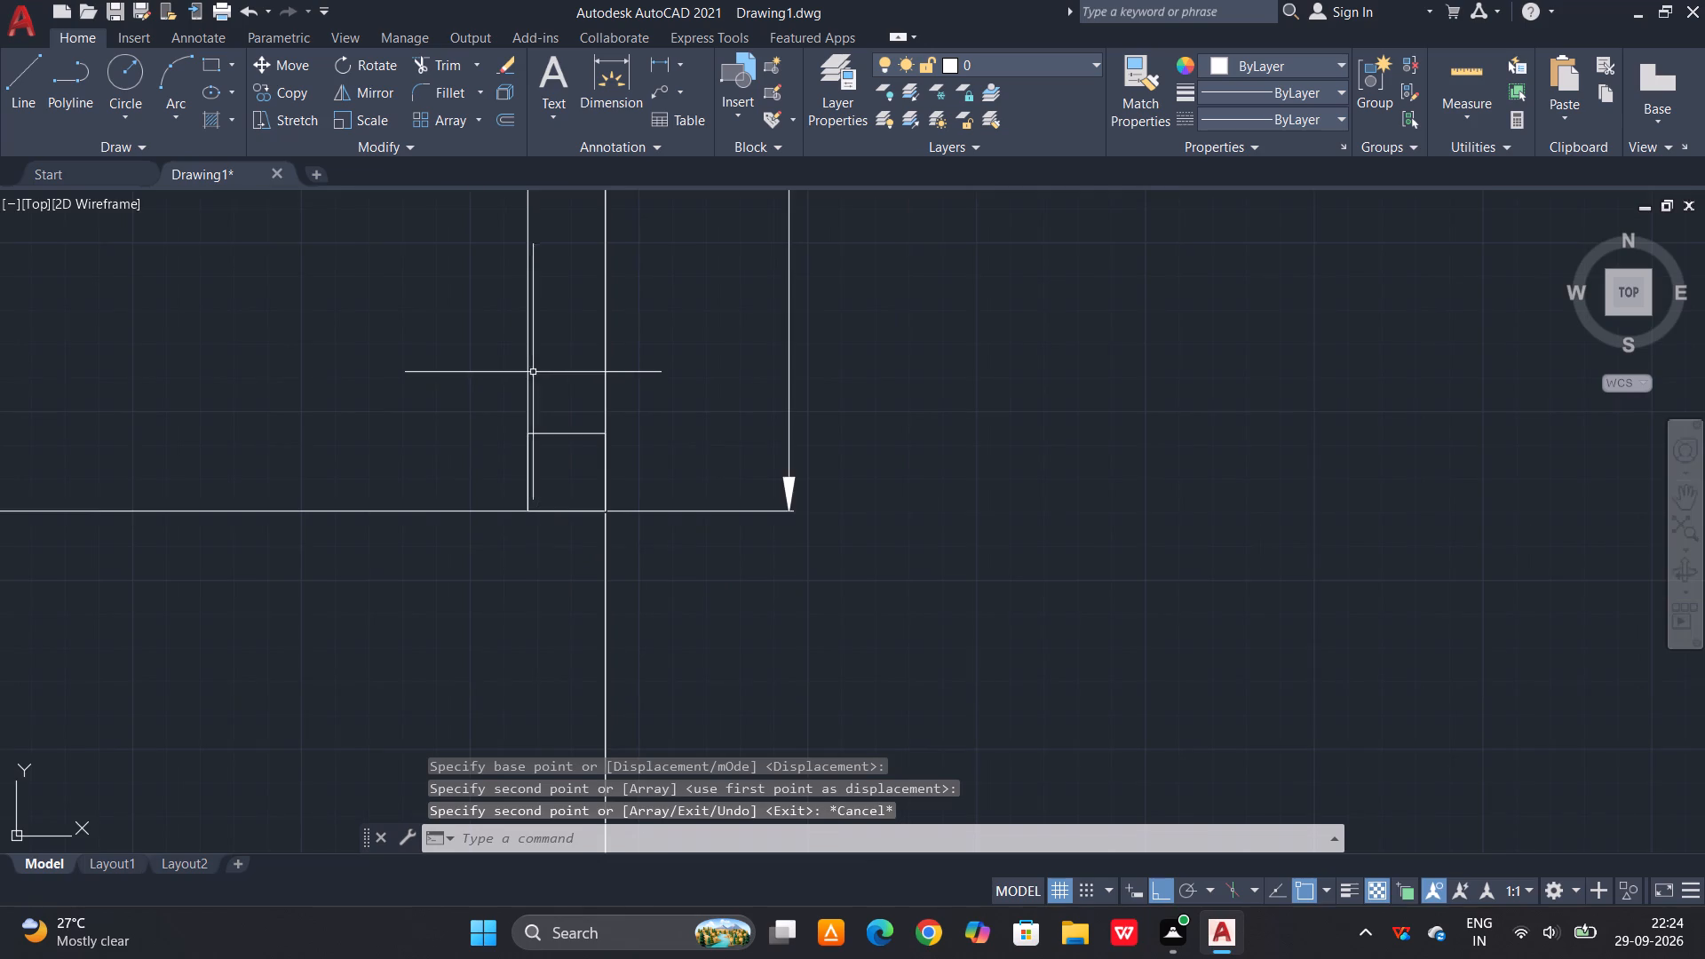
Extend the lower line of the wall between the stairs and sitout east to the outer wall line.
middle_drag(534, 383, 607, 750)
text(EX)
key(space)
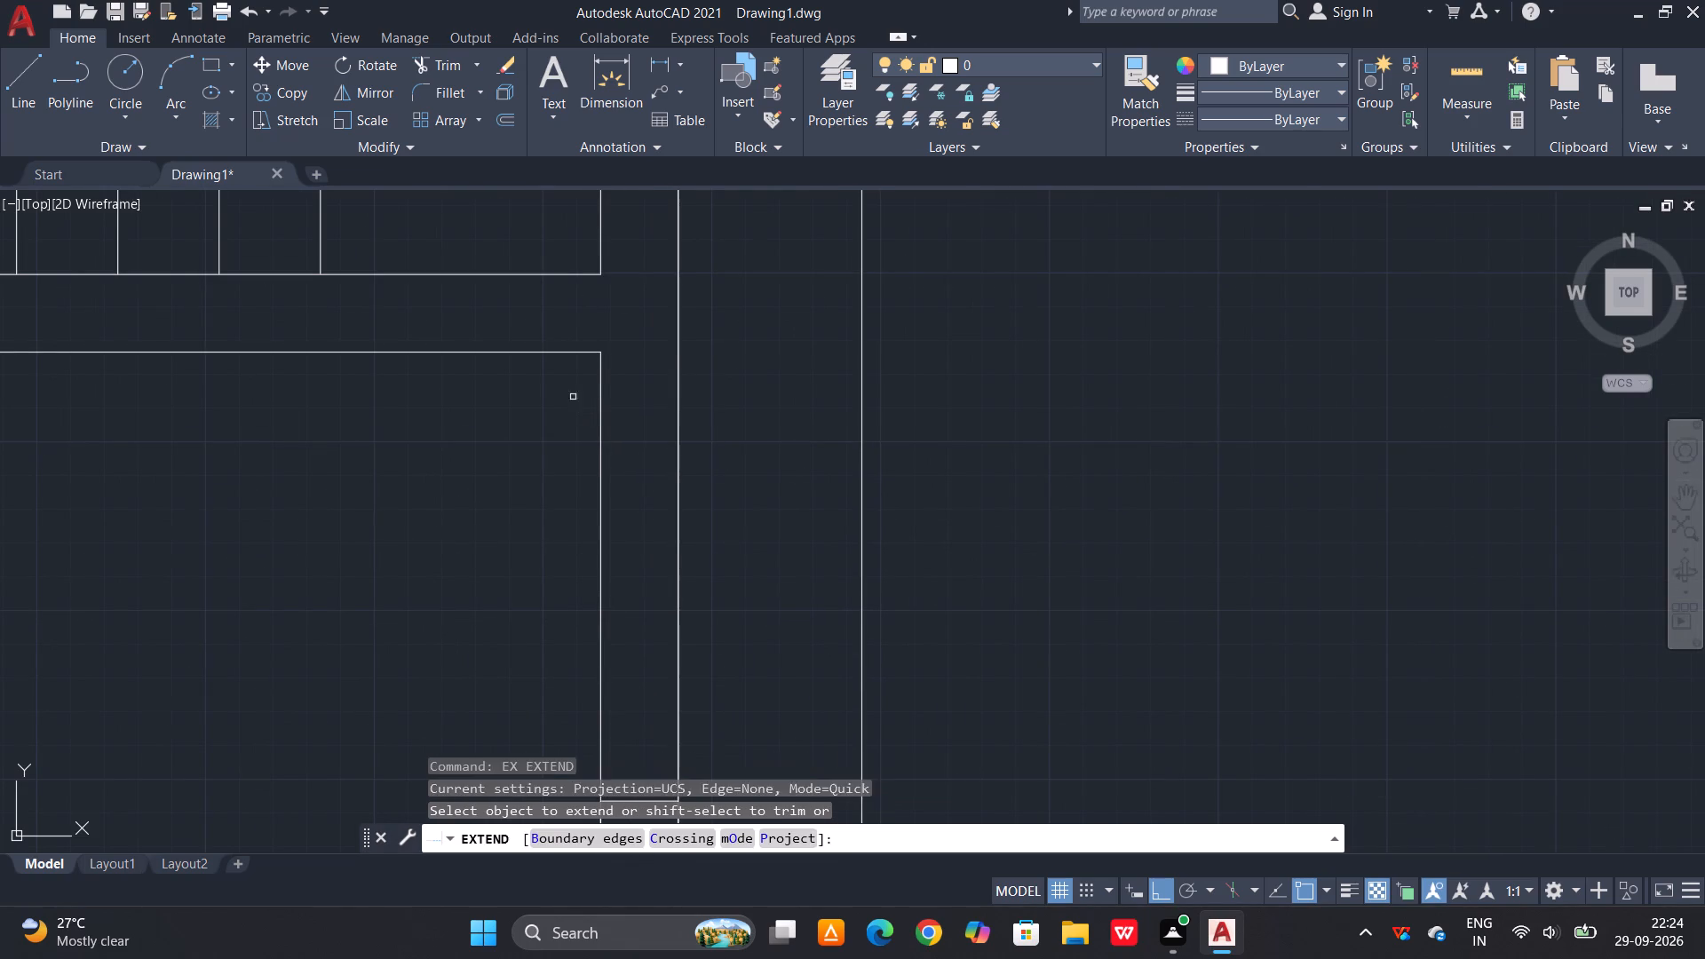
key(space)
click(567, 342)
click(549, 380)
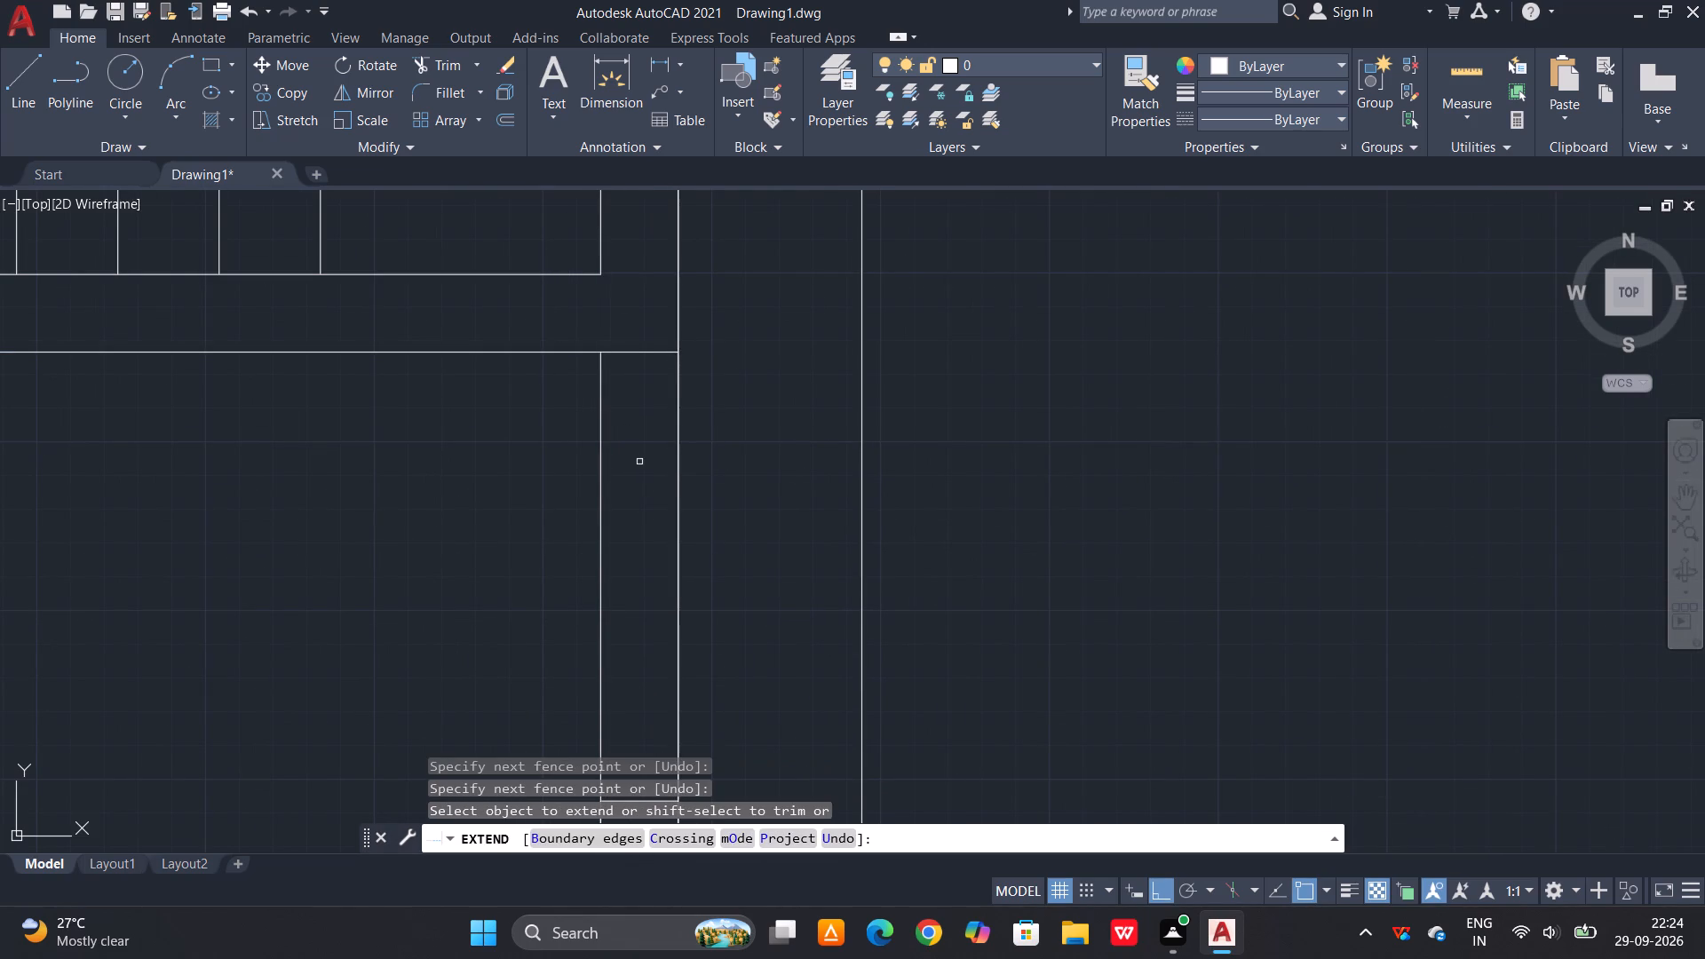
key(Escape)
Erase the inner vertical line of the sitout's east wall, above the corner column.
click(636, 452)
click(561, 458)
key(Delete)
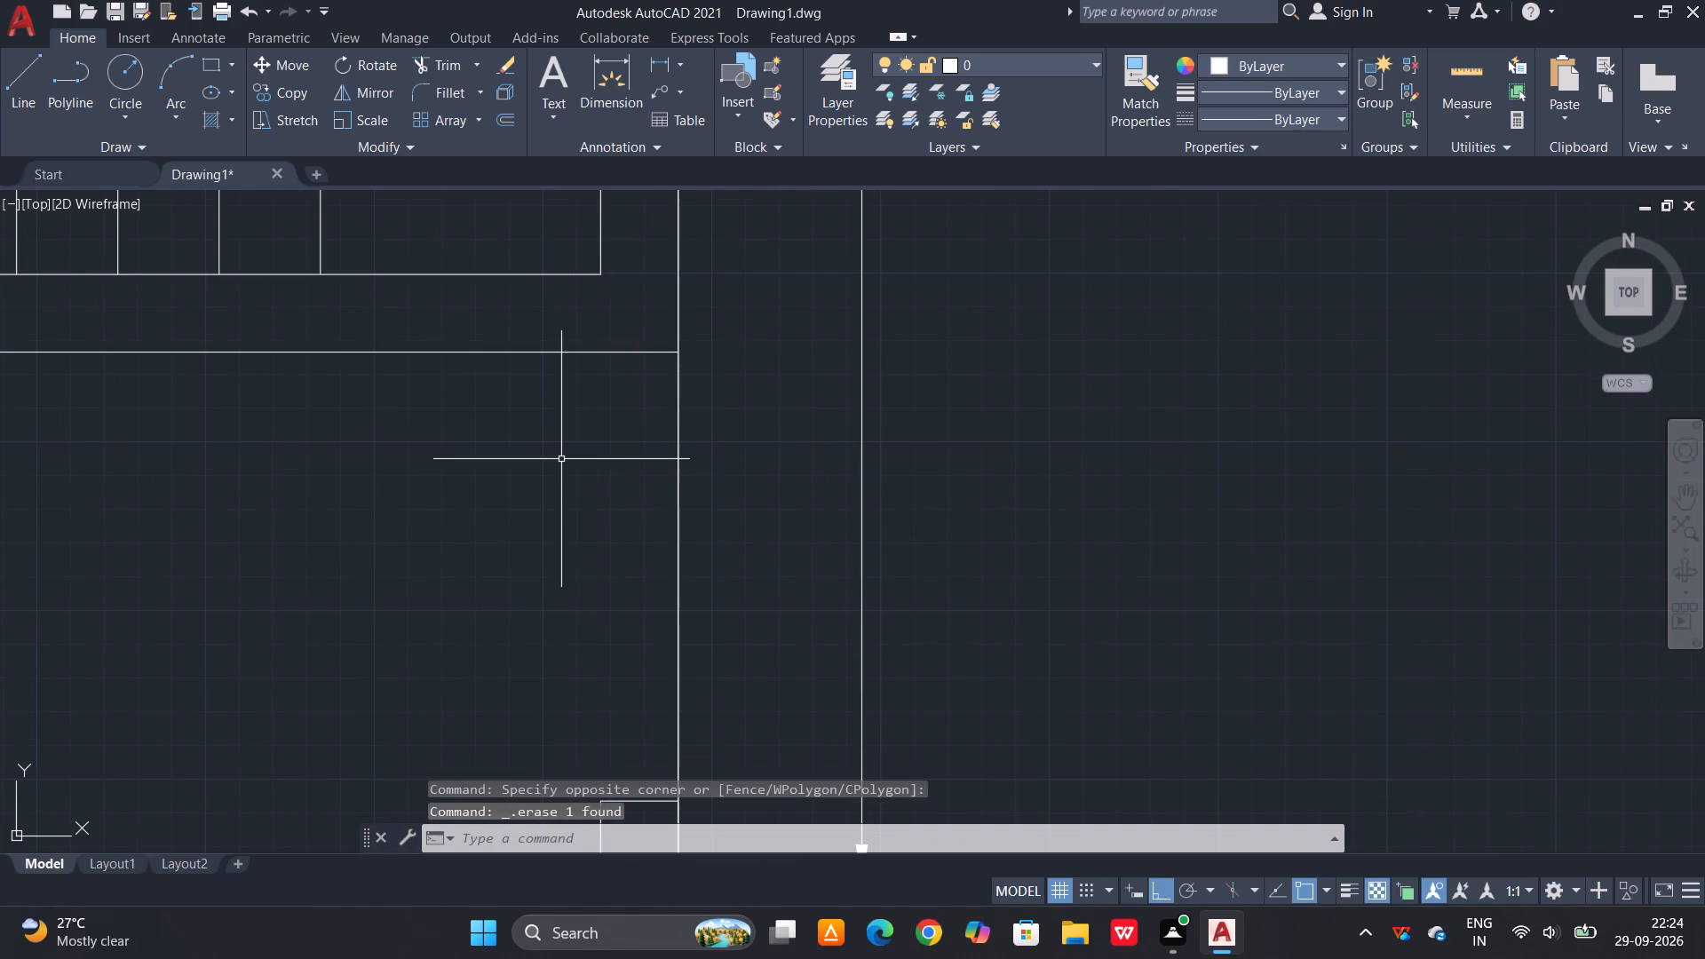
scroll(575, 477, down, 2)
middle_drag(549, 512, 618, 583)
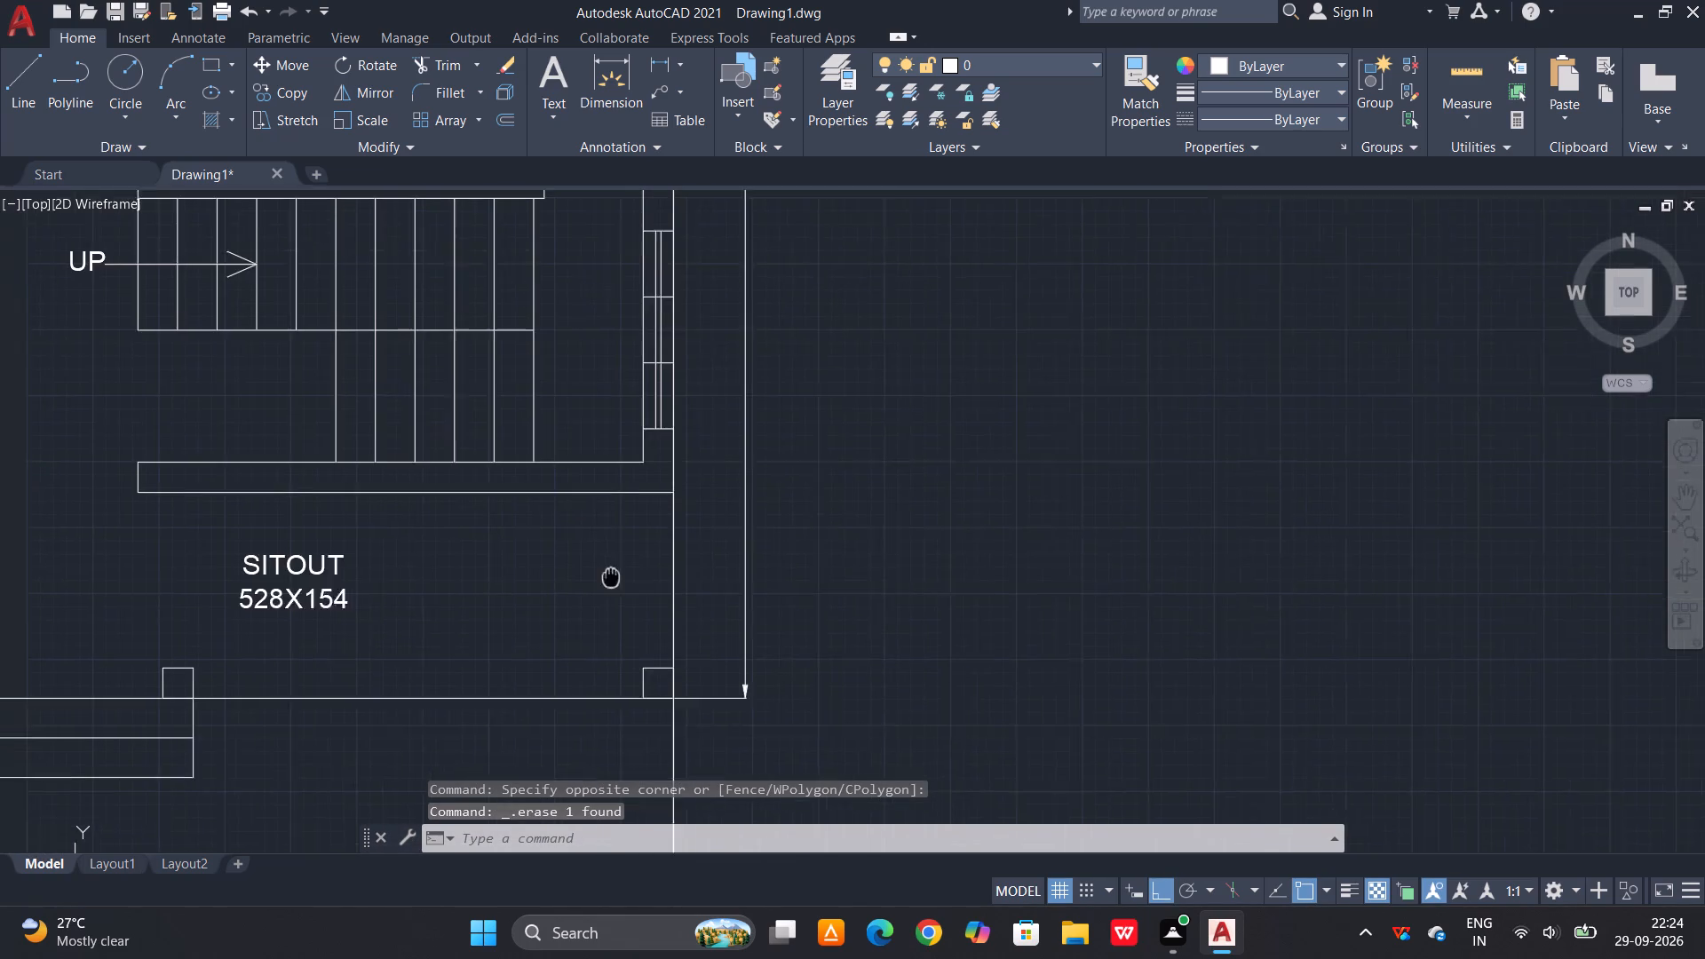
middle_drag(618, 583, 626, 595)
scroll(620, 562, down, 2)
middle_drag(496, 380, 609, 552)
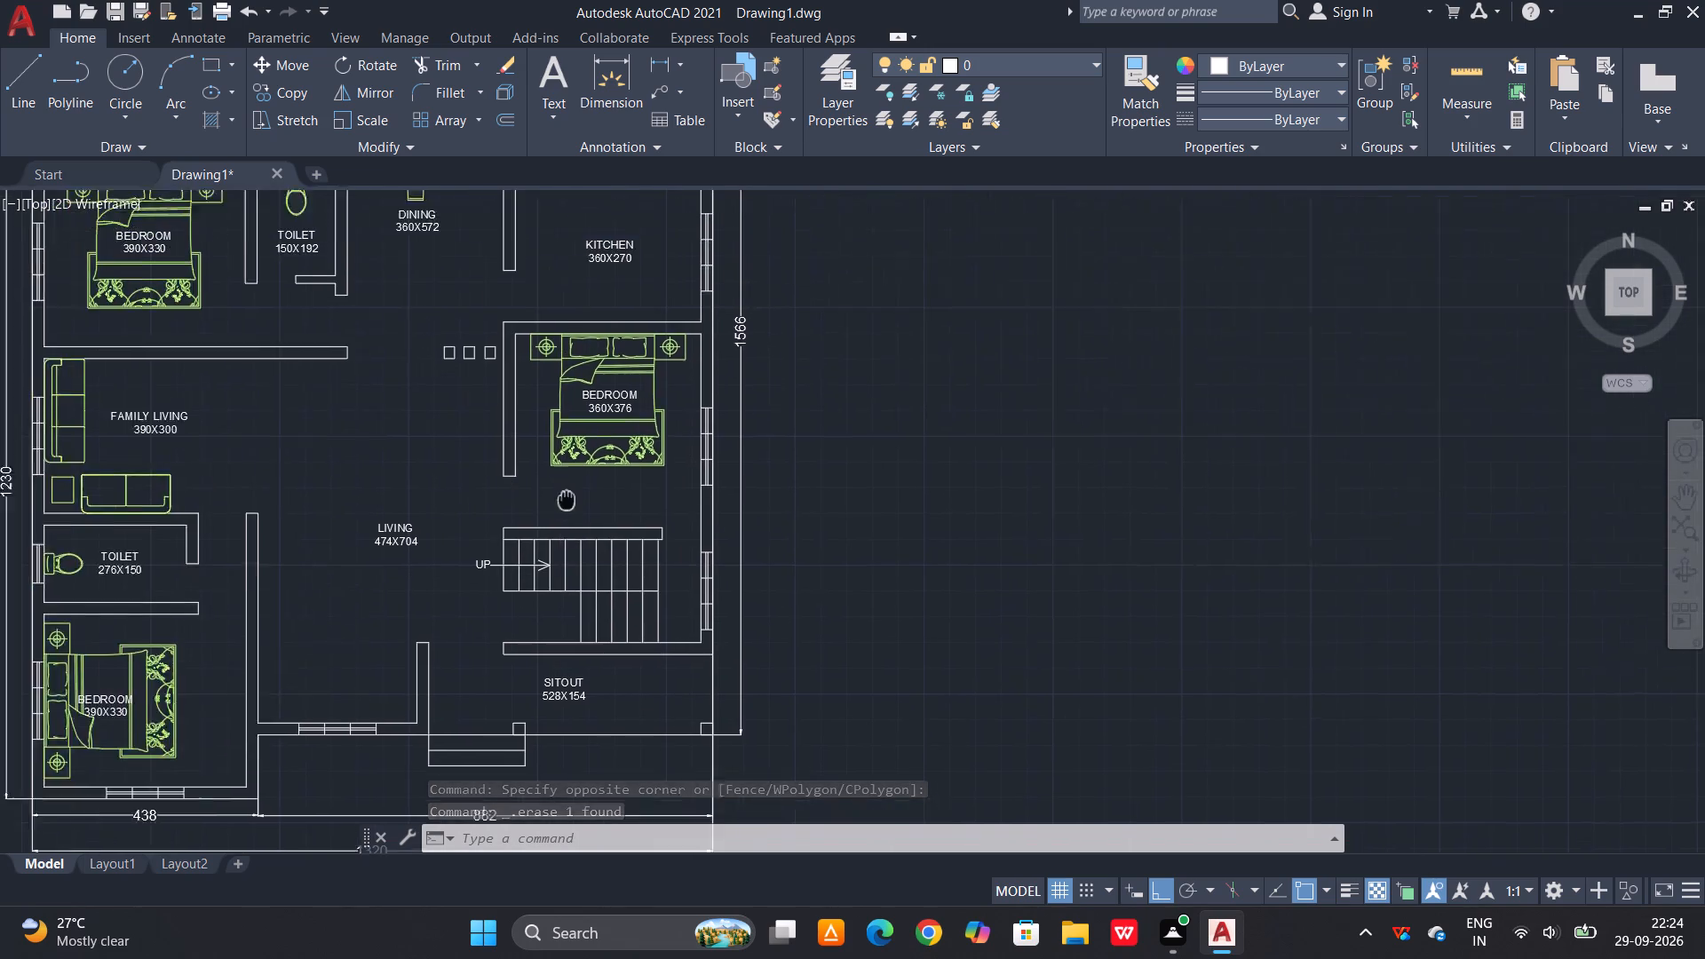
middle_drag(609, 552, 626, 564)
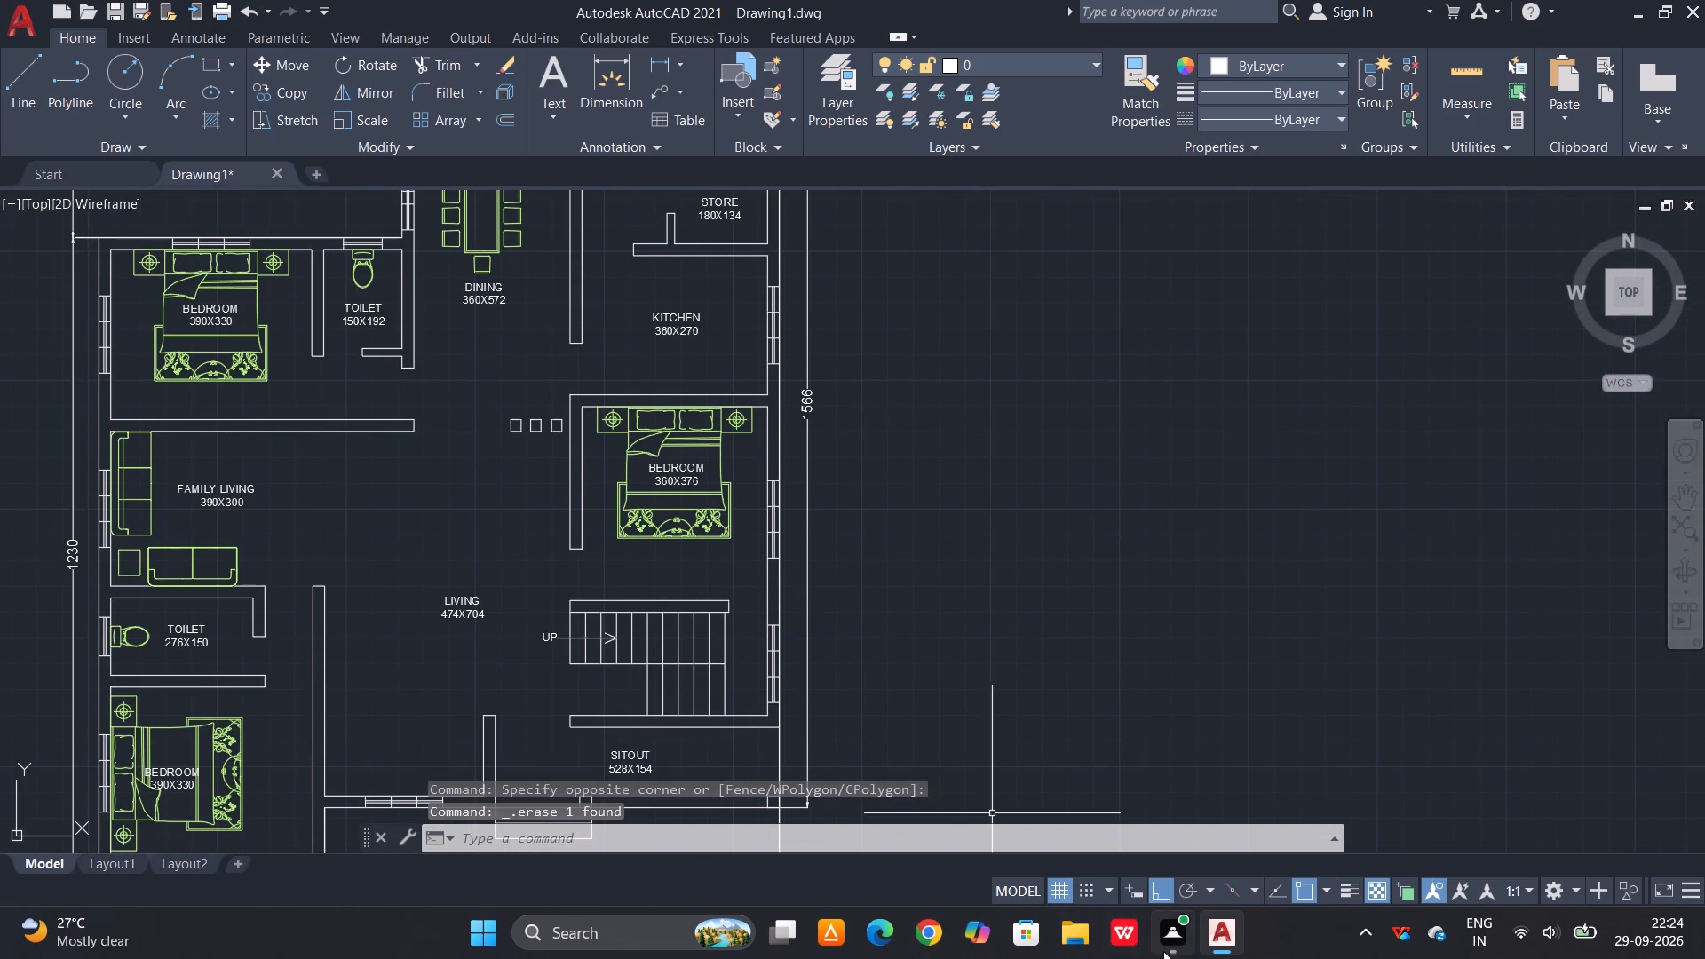
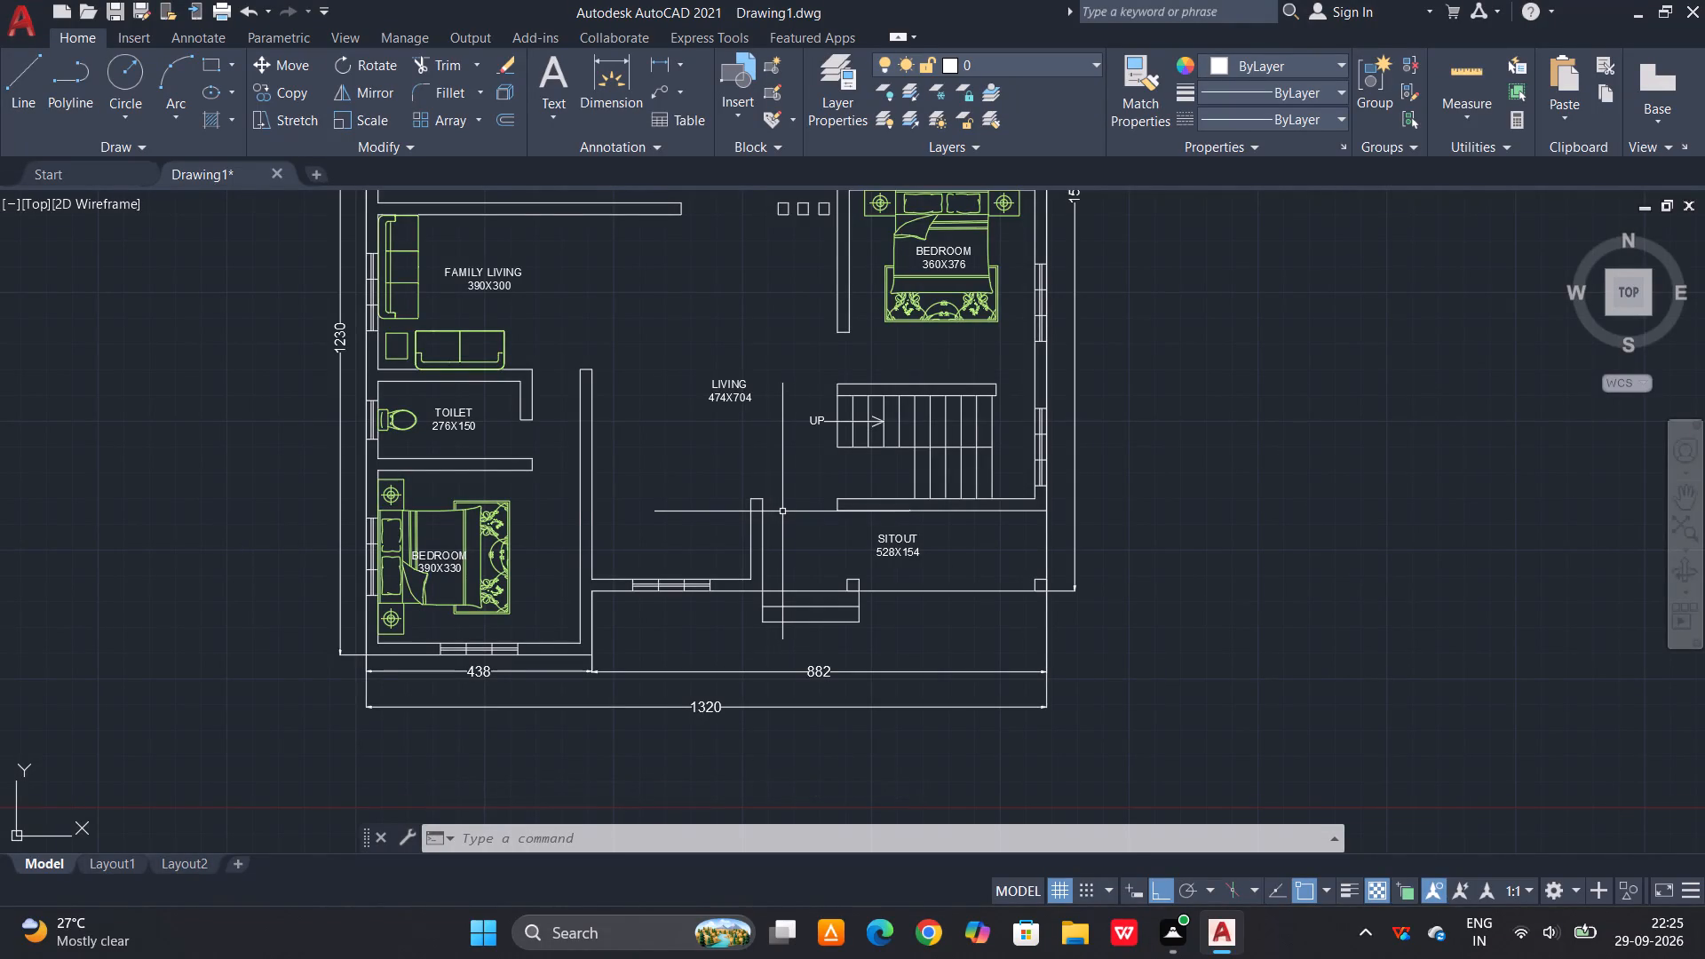
Copy the stair's UP label below the living room's south window and into the opening between the living room and sitout.
scroll(779, 516, down, 1)
scroll(842, 551, up, 2)
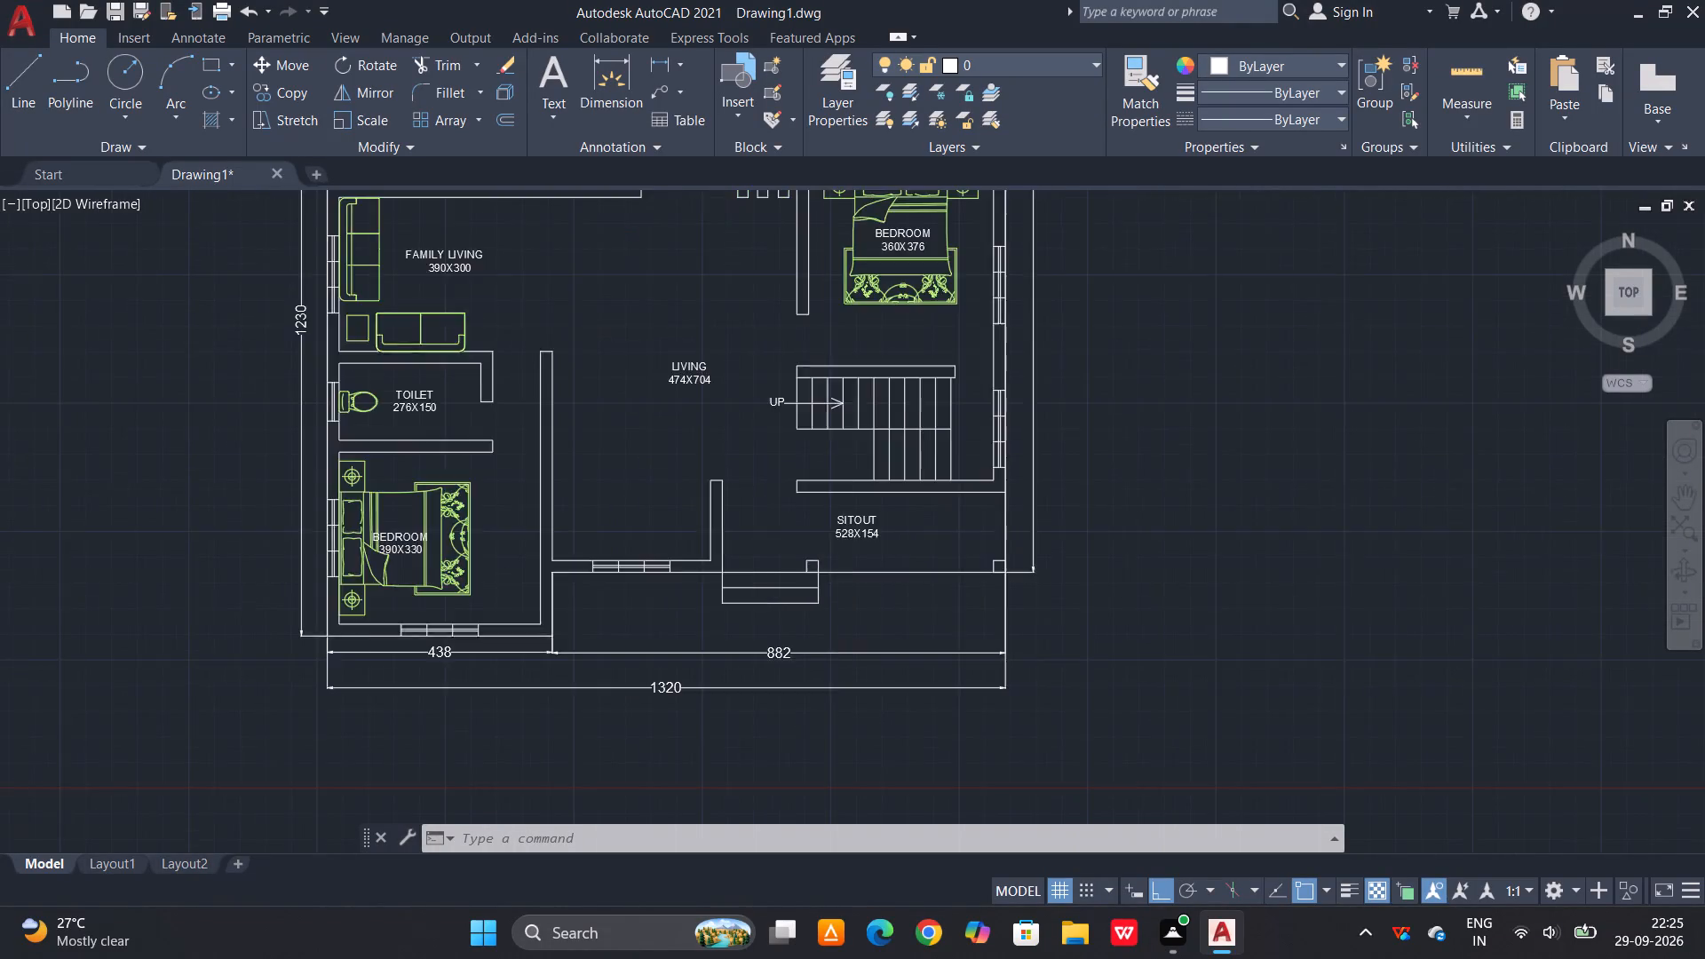
click(734, 319)
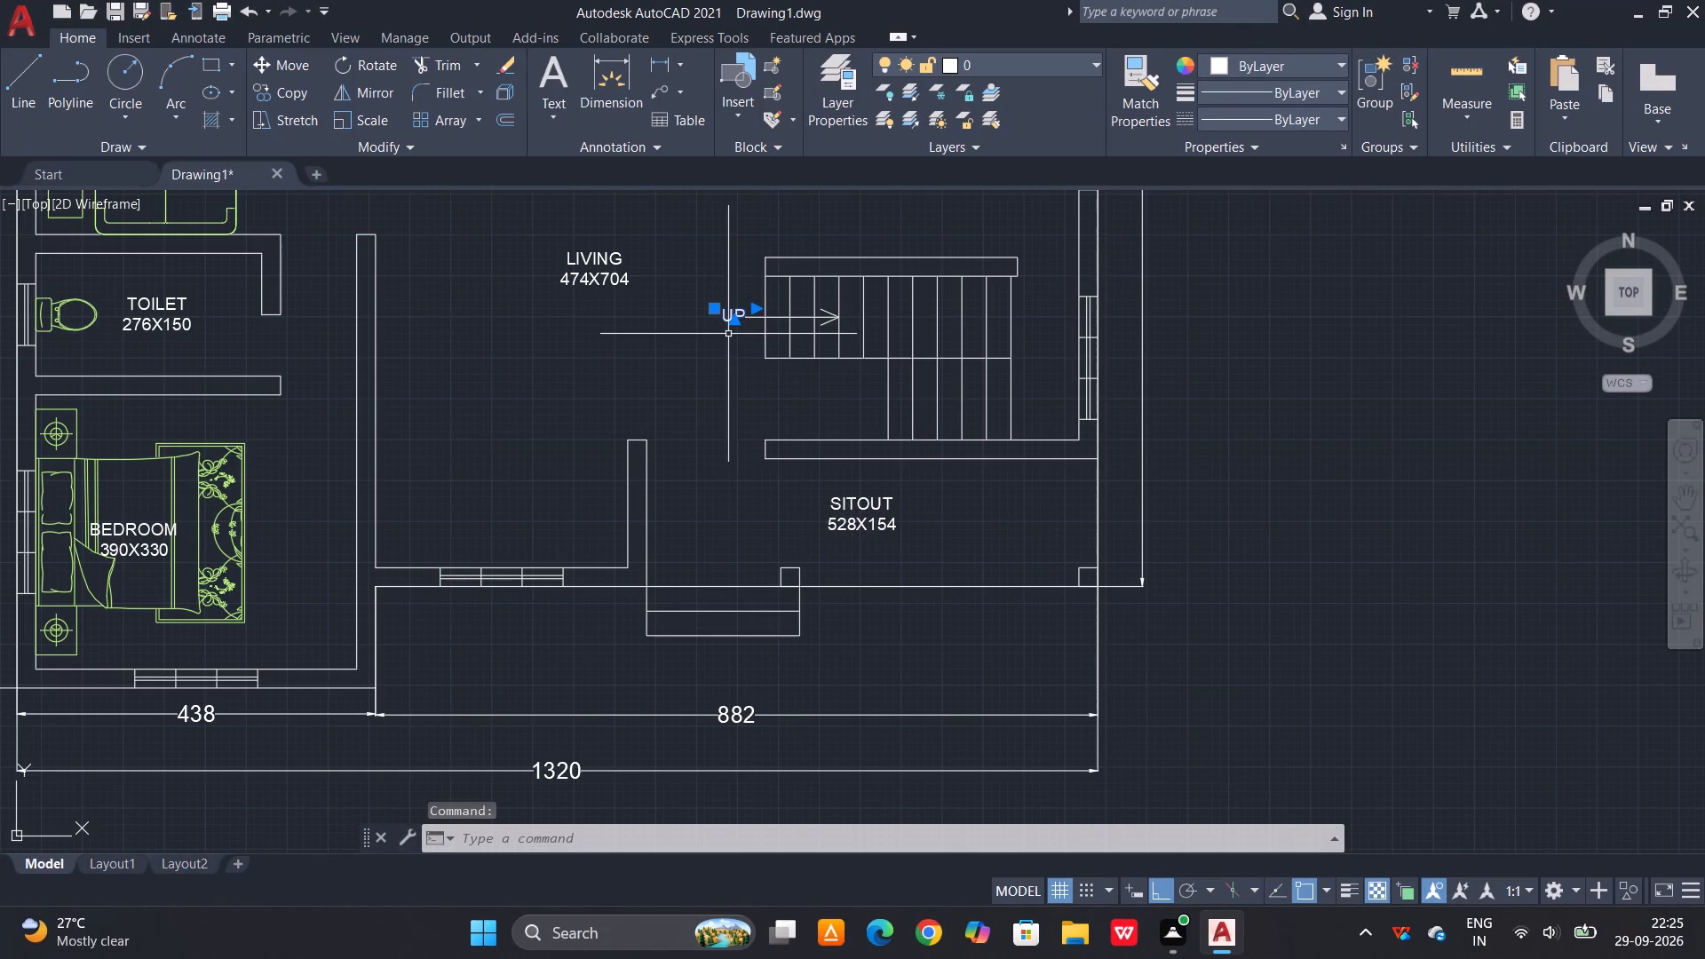
key(c)
key(o)
key(space)
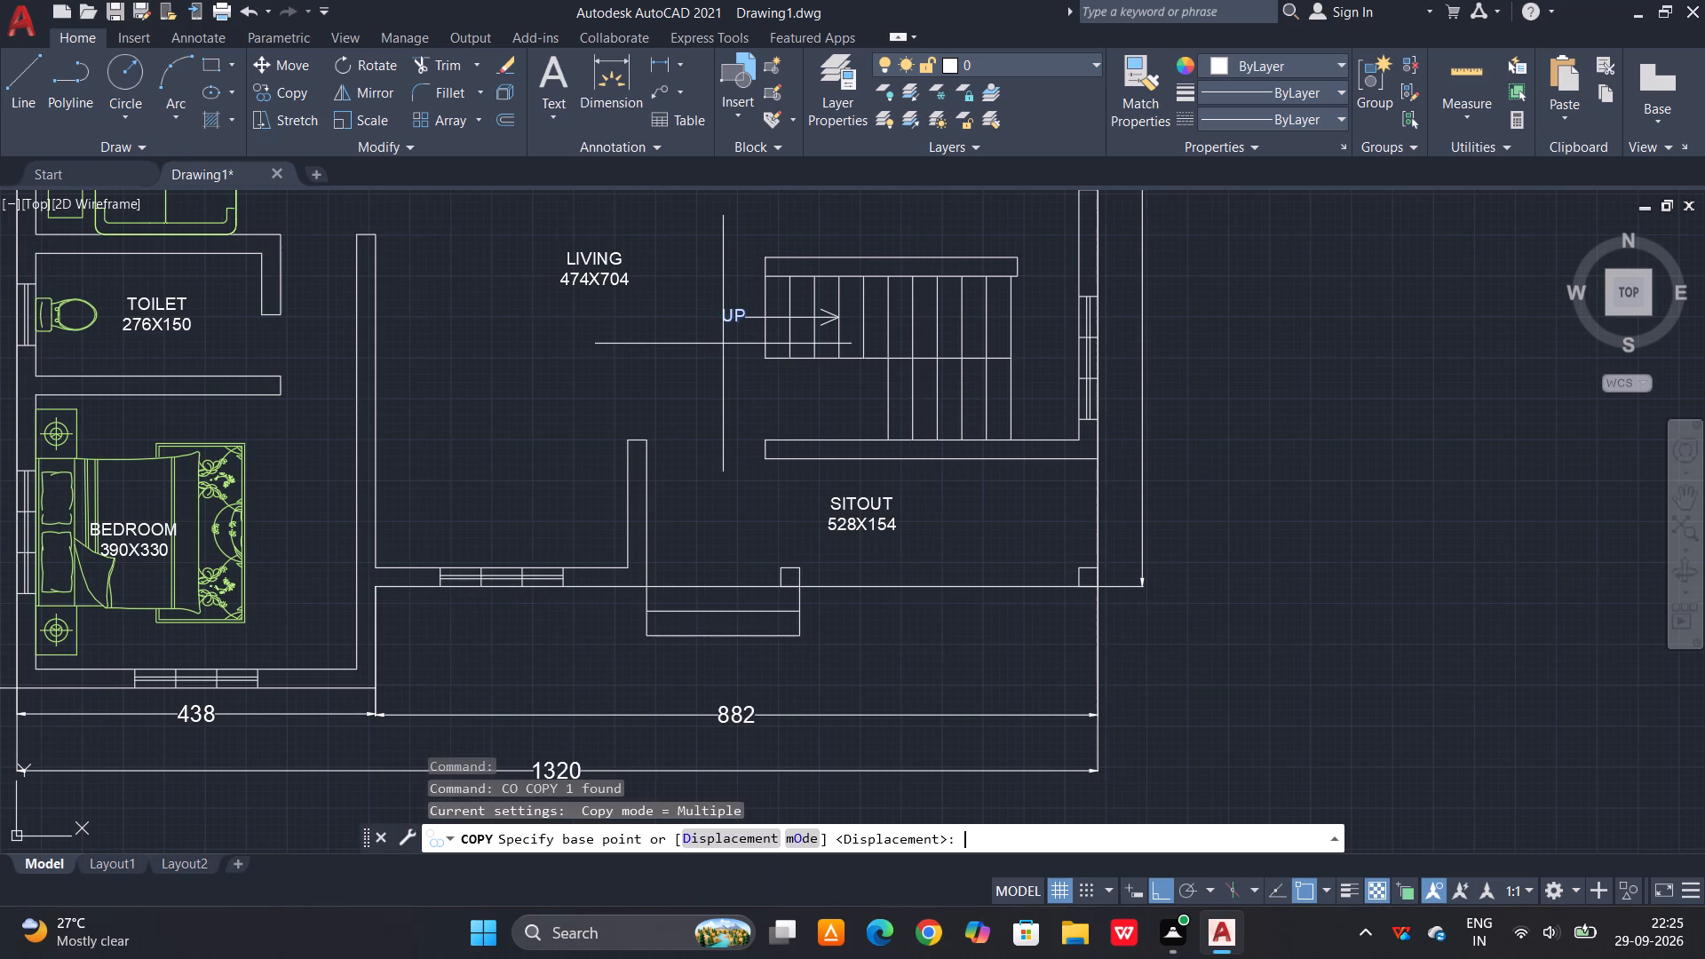
click(734, 321)
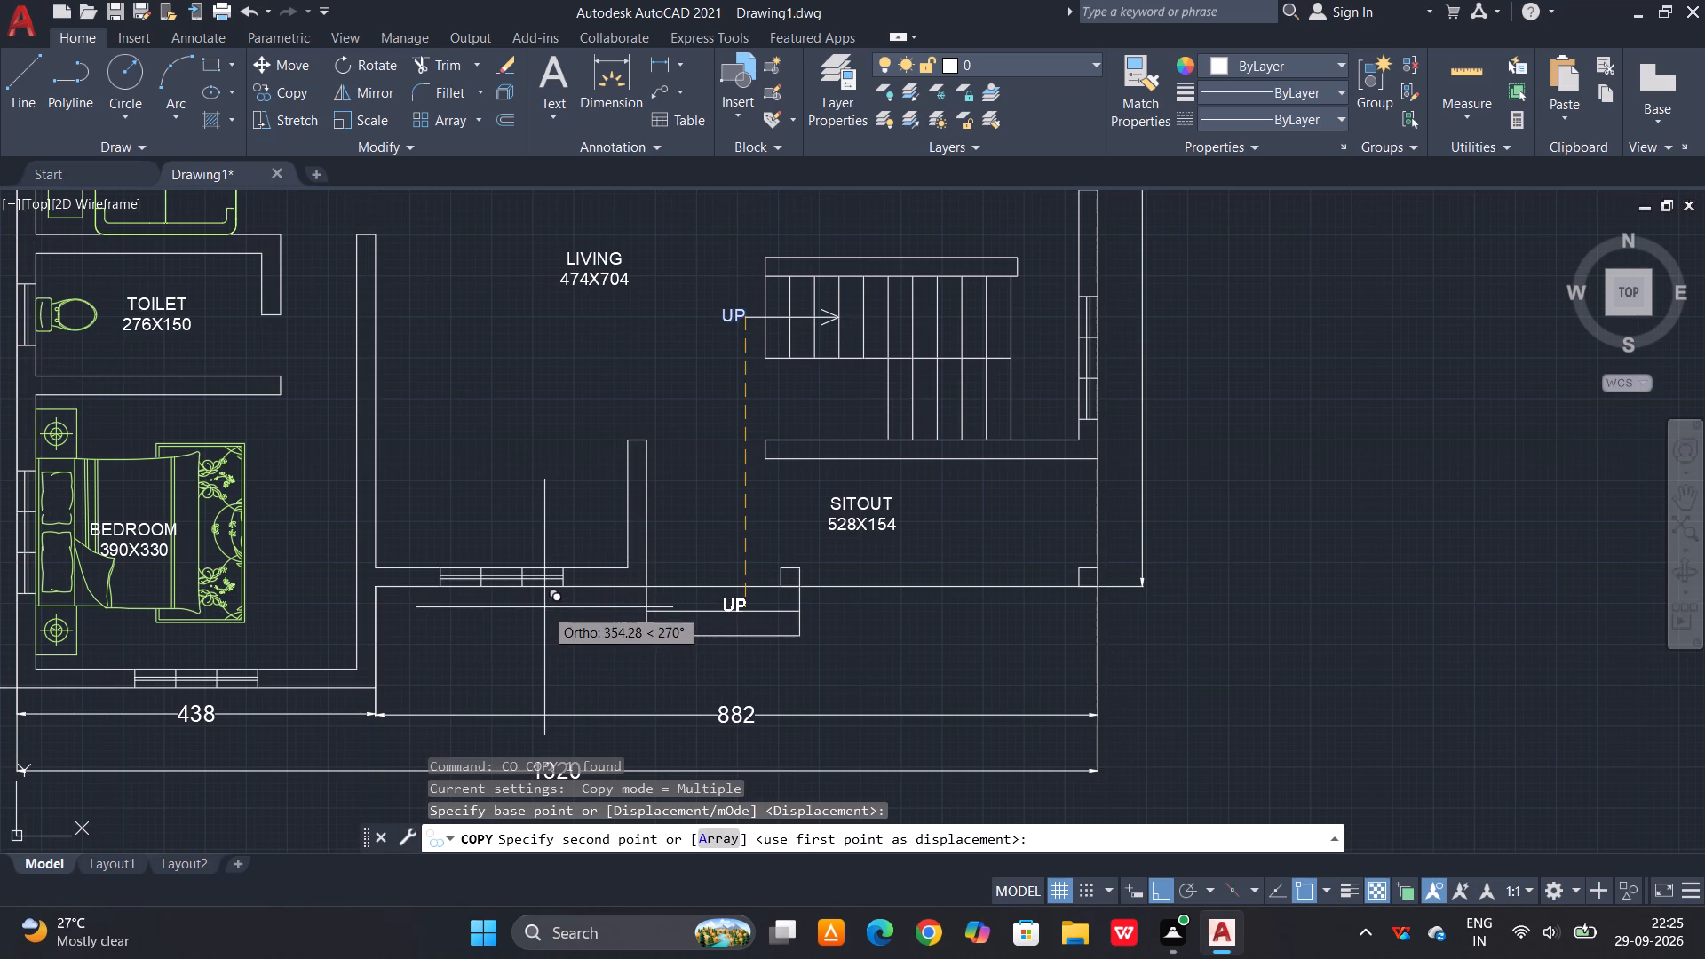
key(F8)
scroll(519, 605, up, 3)
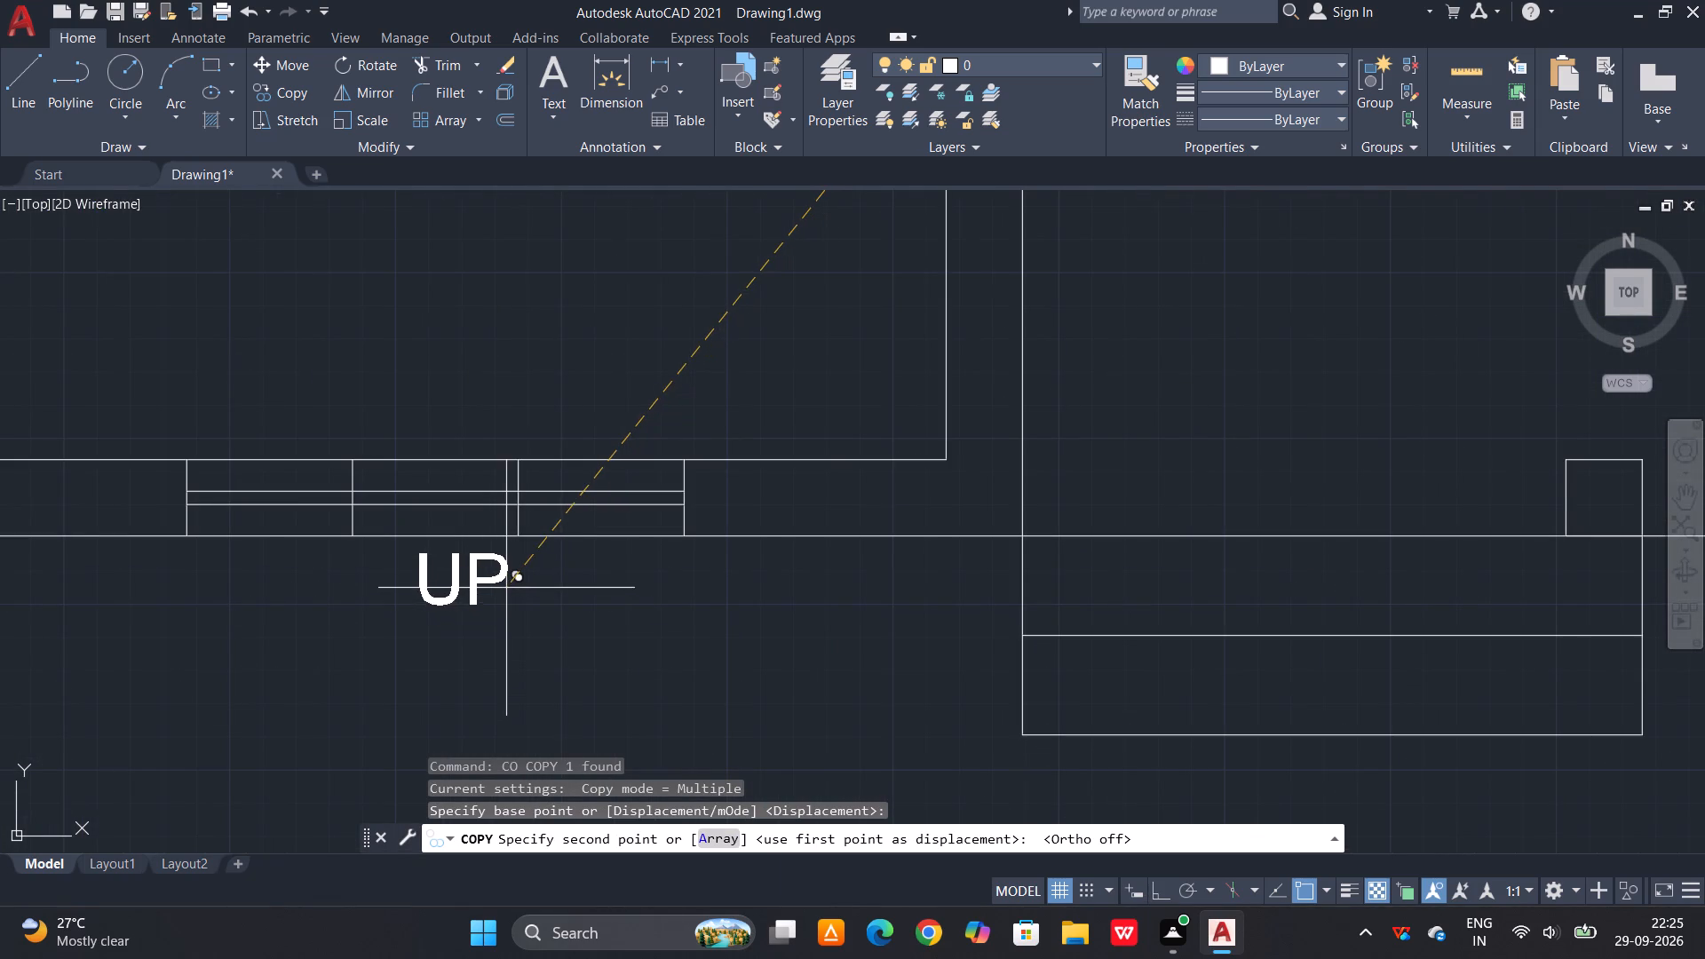
click(494, 593)
scroll(533, 641, down, 2)
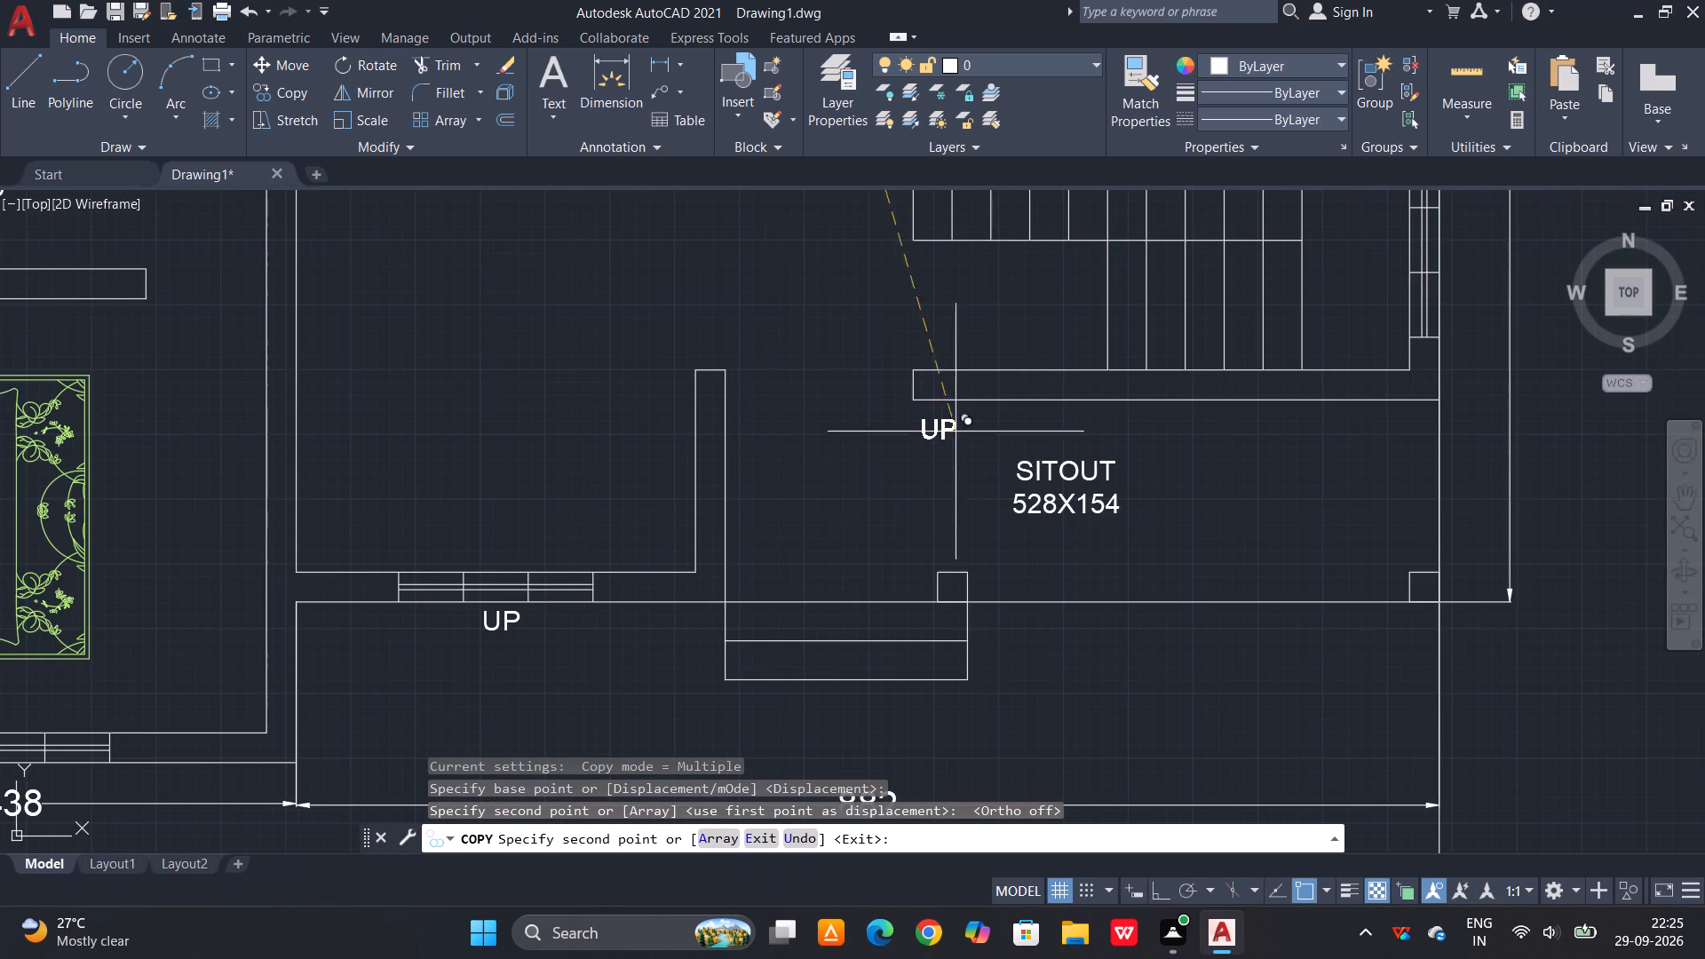
click(837, 392)
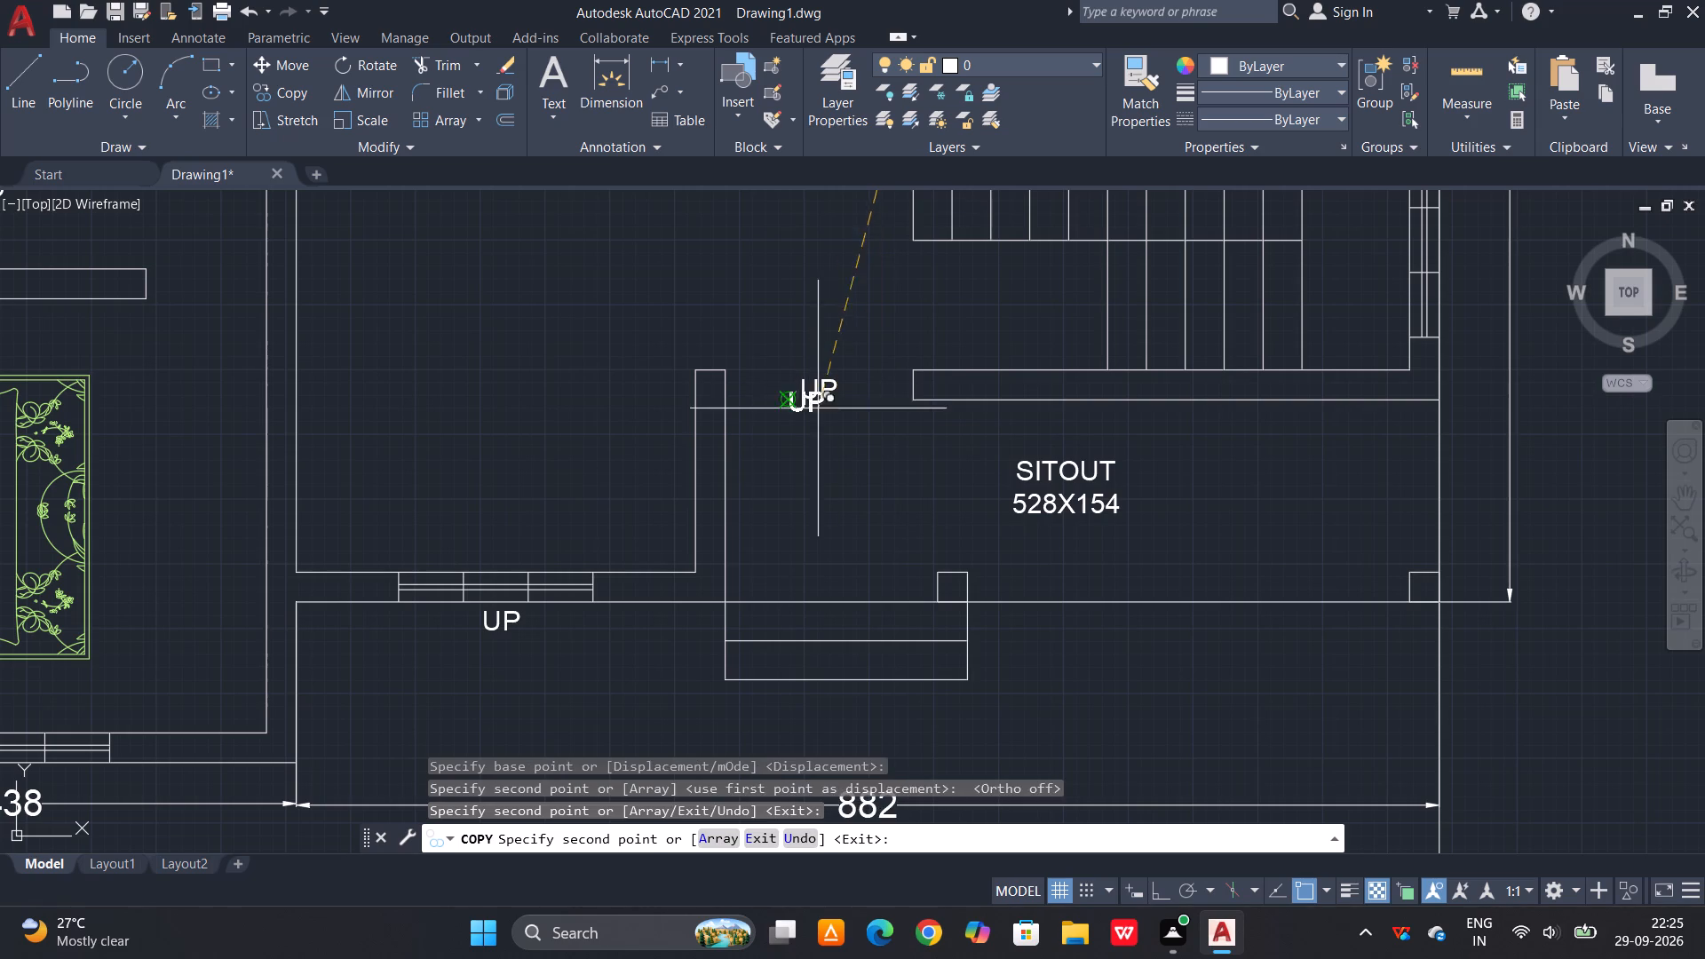
key(Escape)
Change the copied UP label below the living room's south window to W3.
double_click(504, 614)
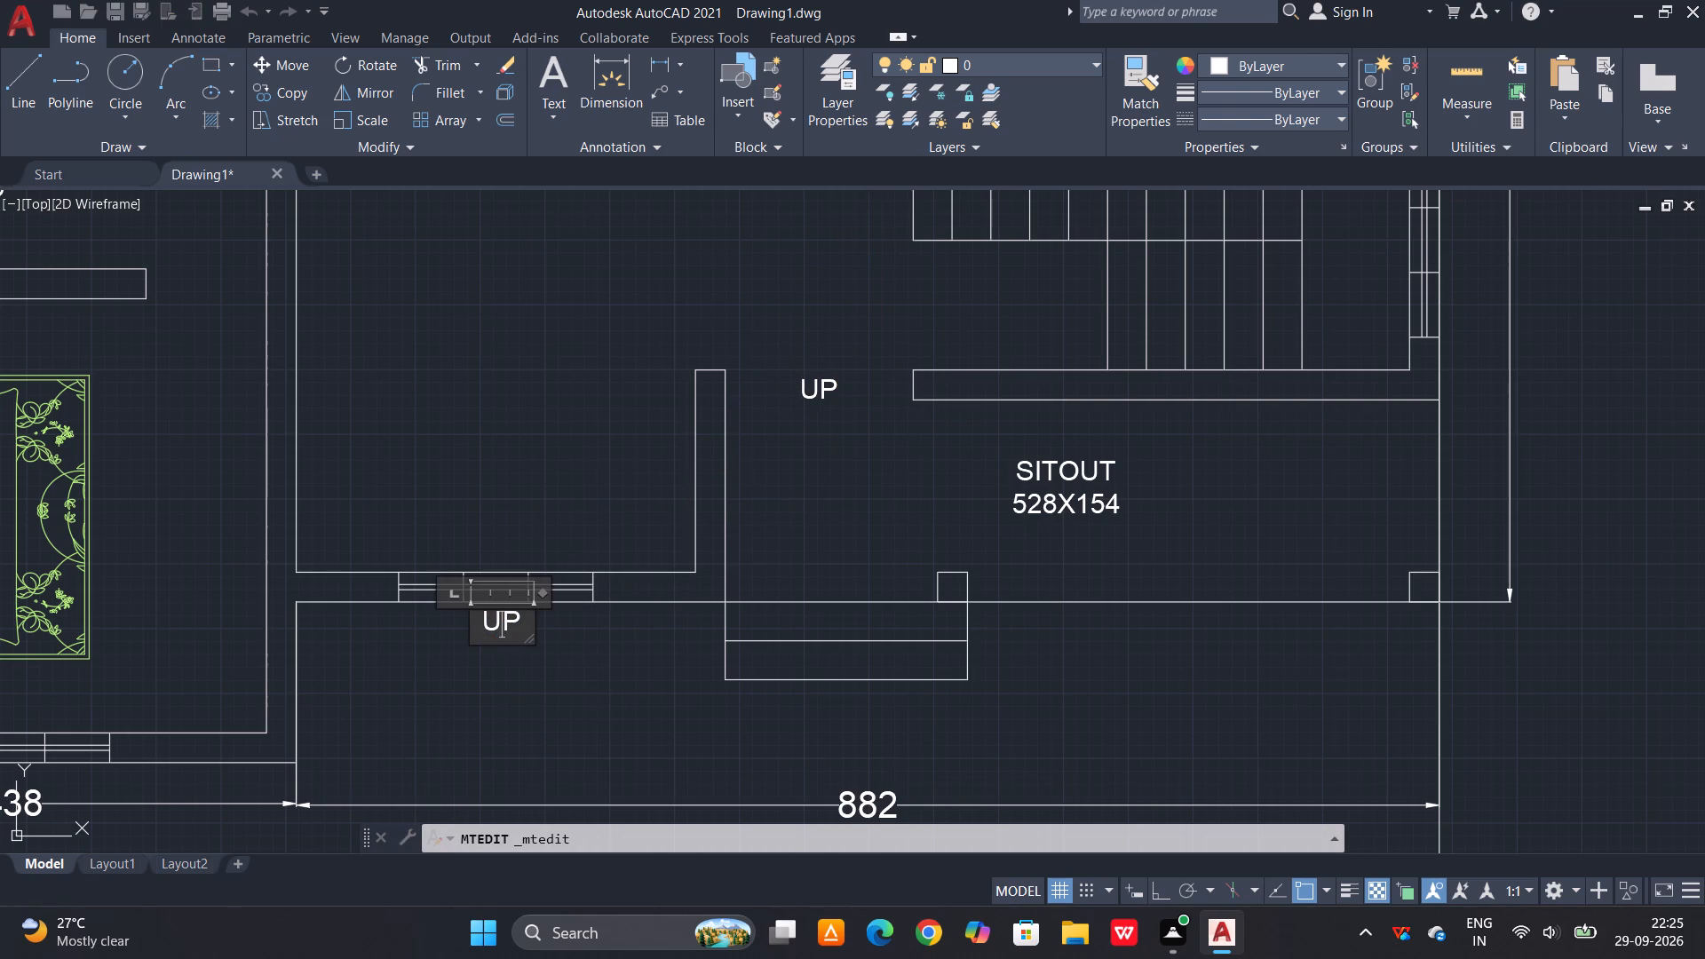
drag(524, 621, 459, 621)
text(W3)
click(1456, 76)
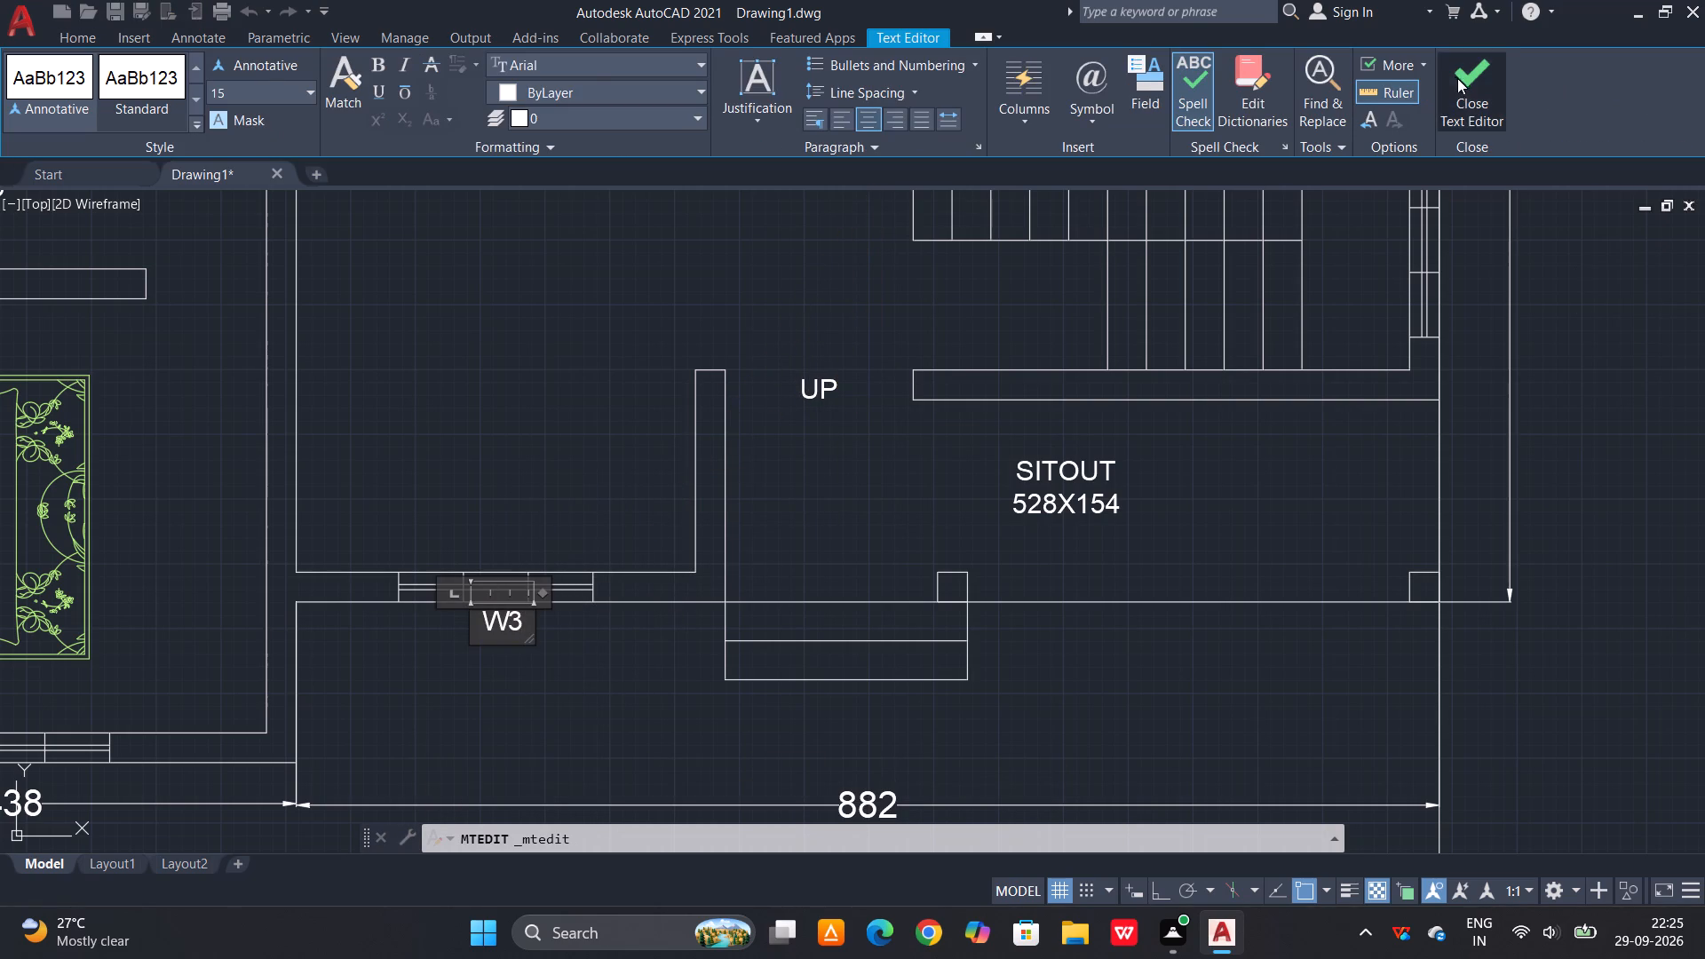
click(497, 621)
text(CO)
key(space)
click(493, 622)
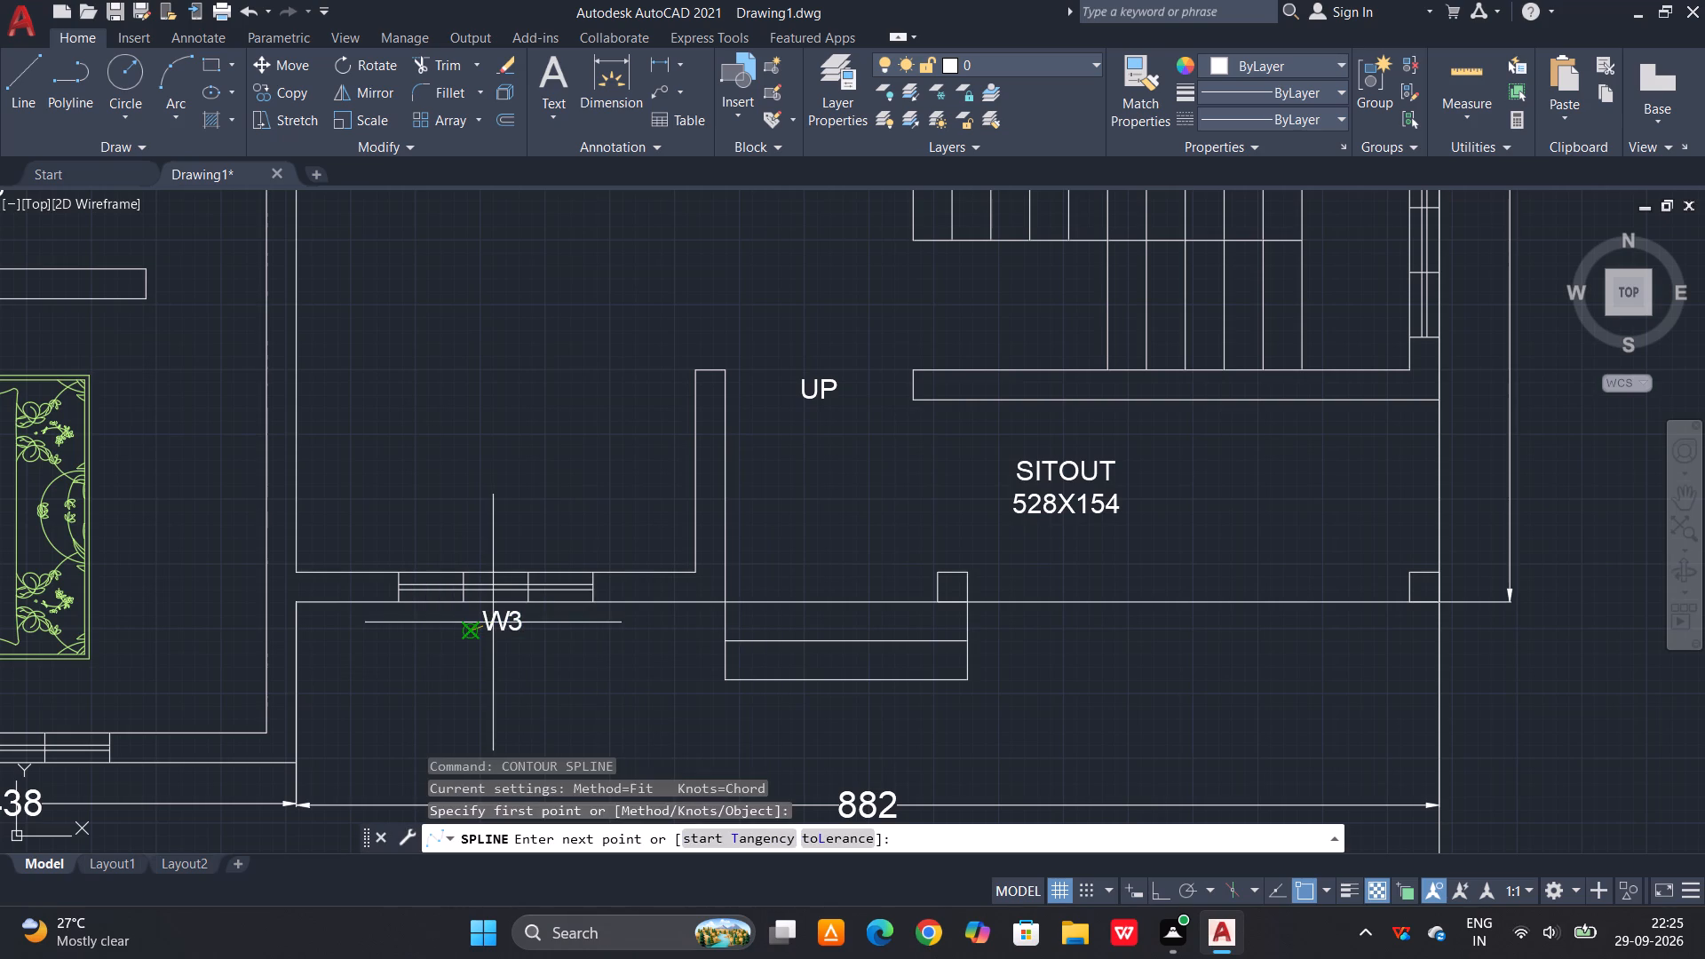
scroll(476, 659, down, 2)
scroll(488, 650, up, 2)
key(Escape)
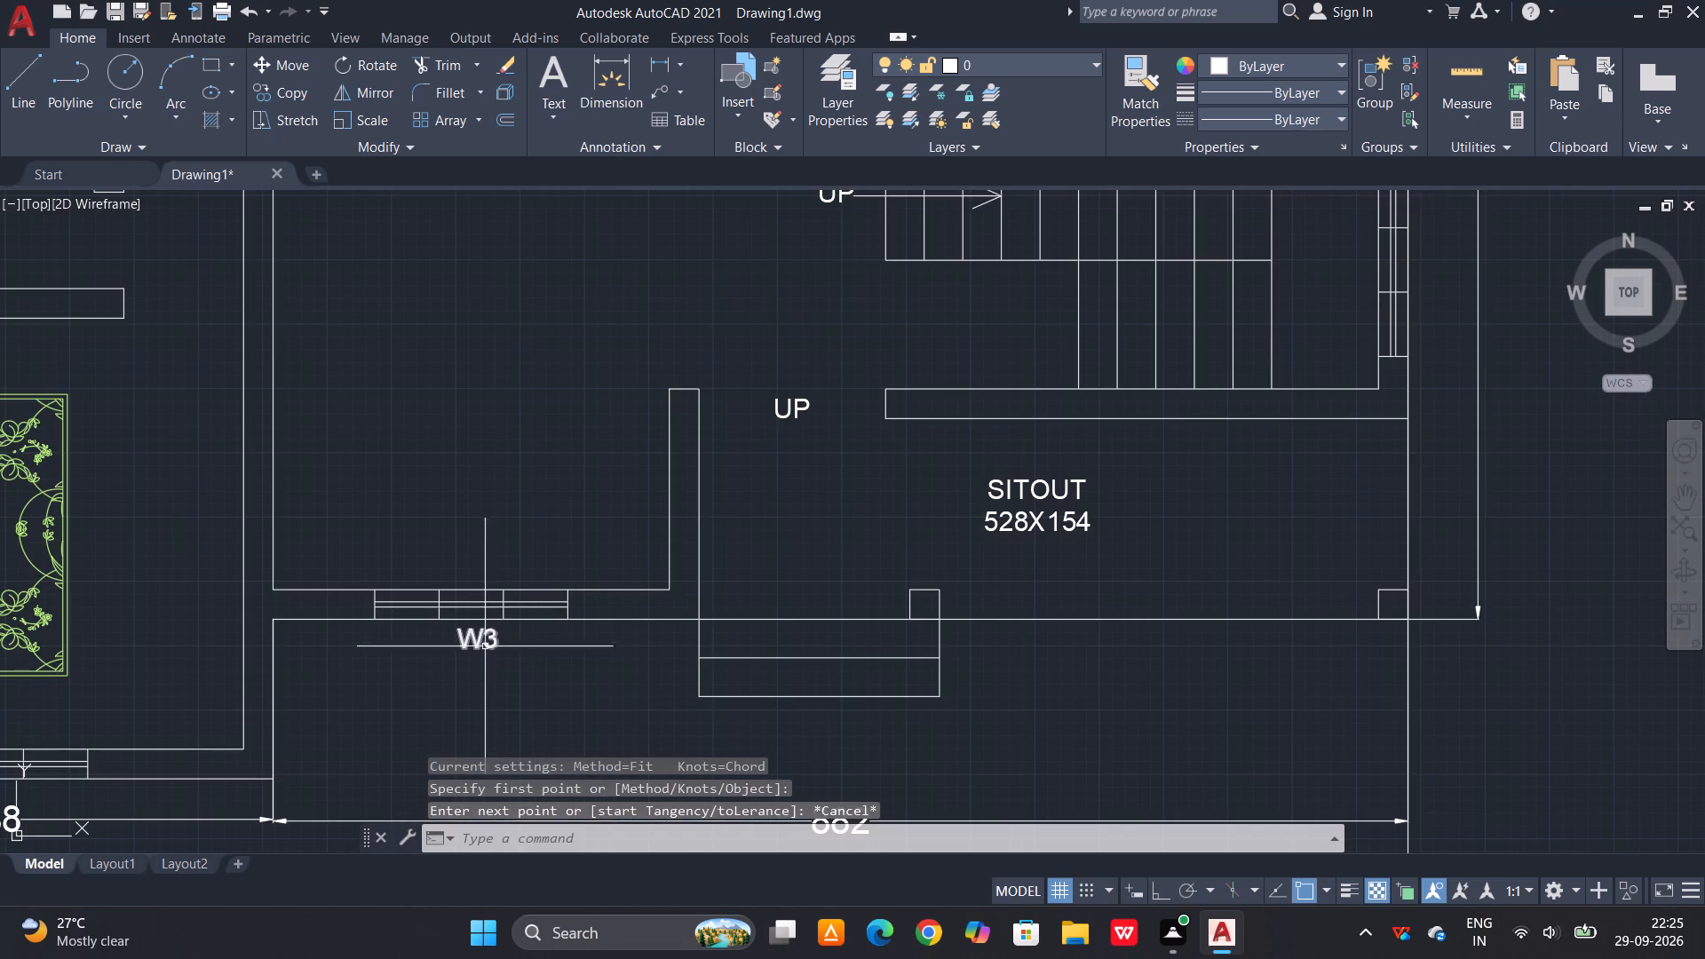
Copy the W3 label outside the east wall beside the staircase window and the 360X376 bedroom window.
click(484, 644)
text(CO)
key(space)
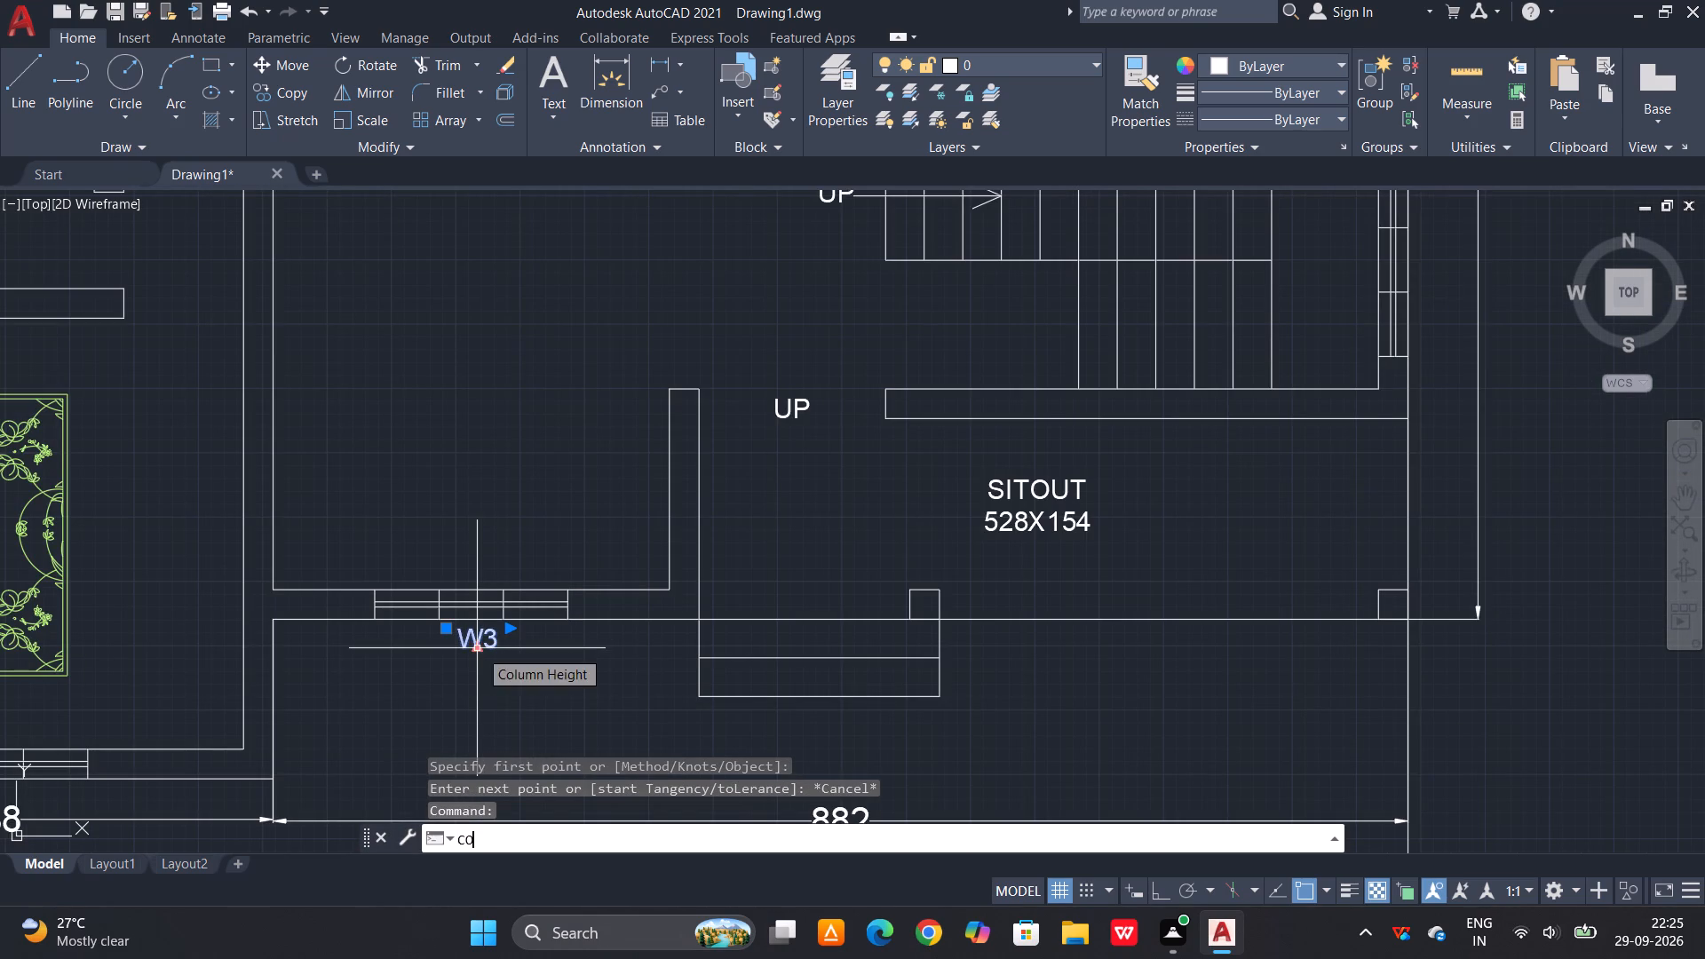
click(482, 639)
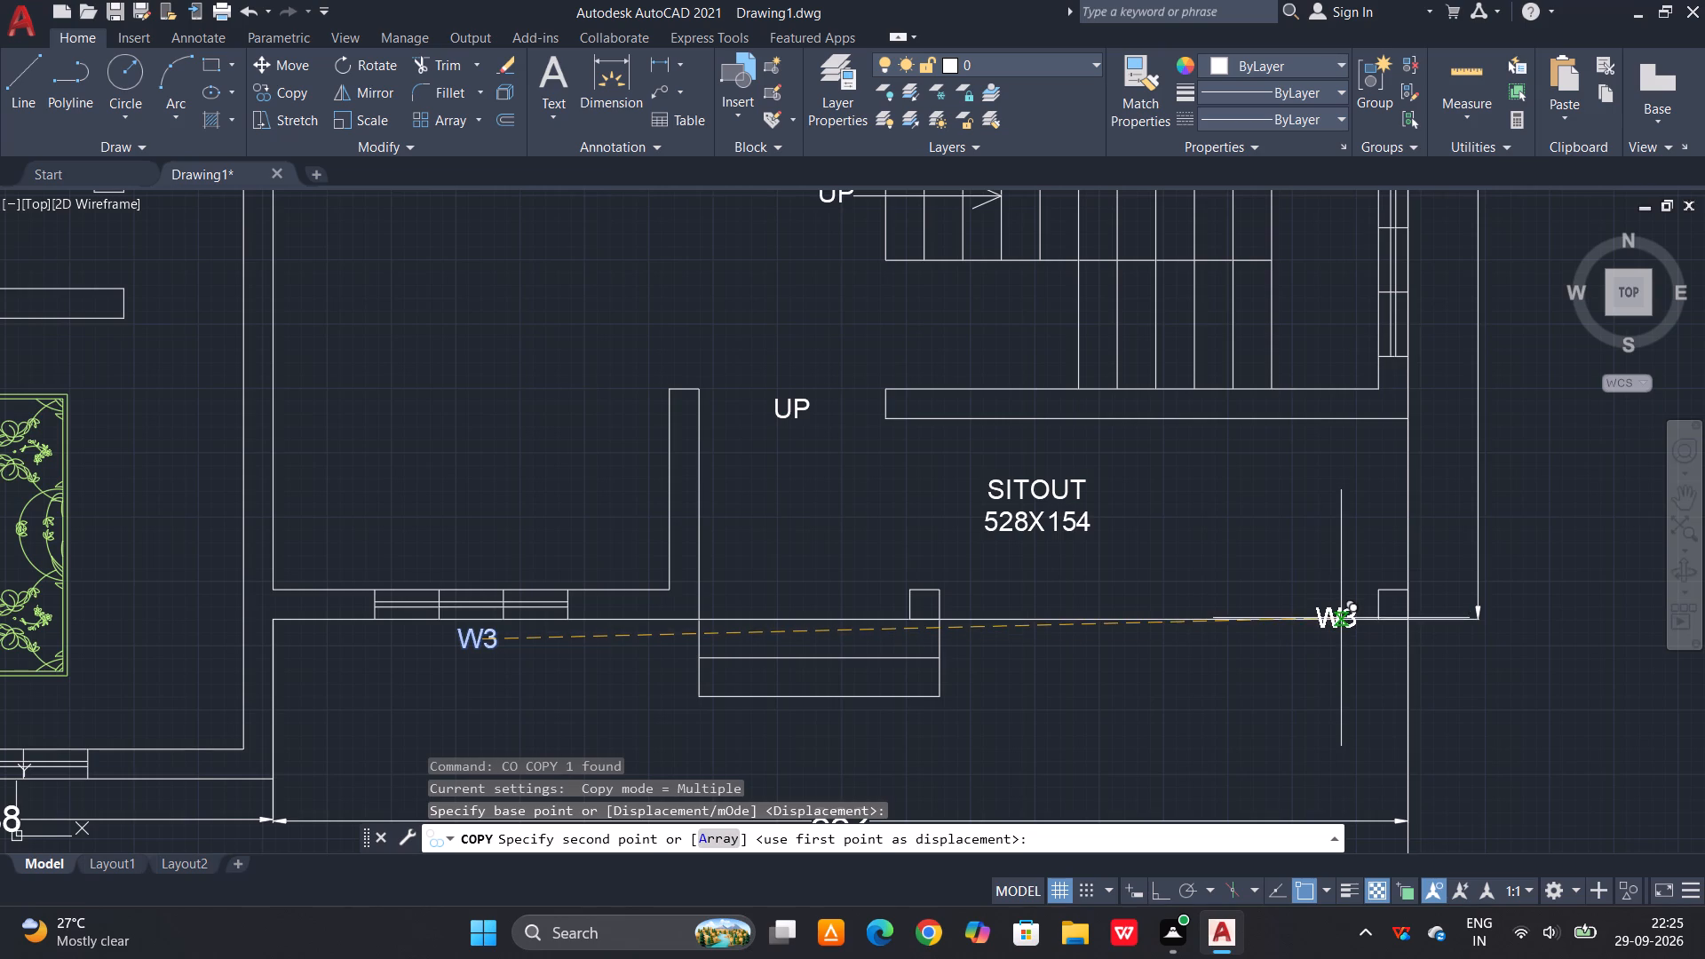
middle_drag(1442, 397, 1329, 609)
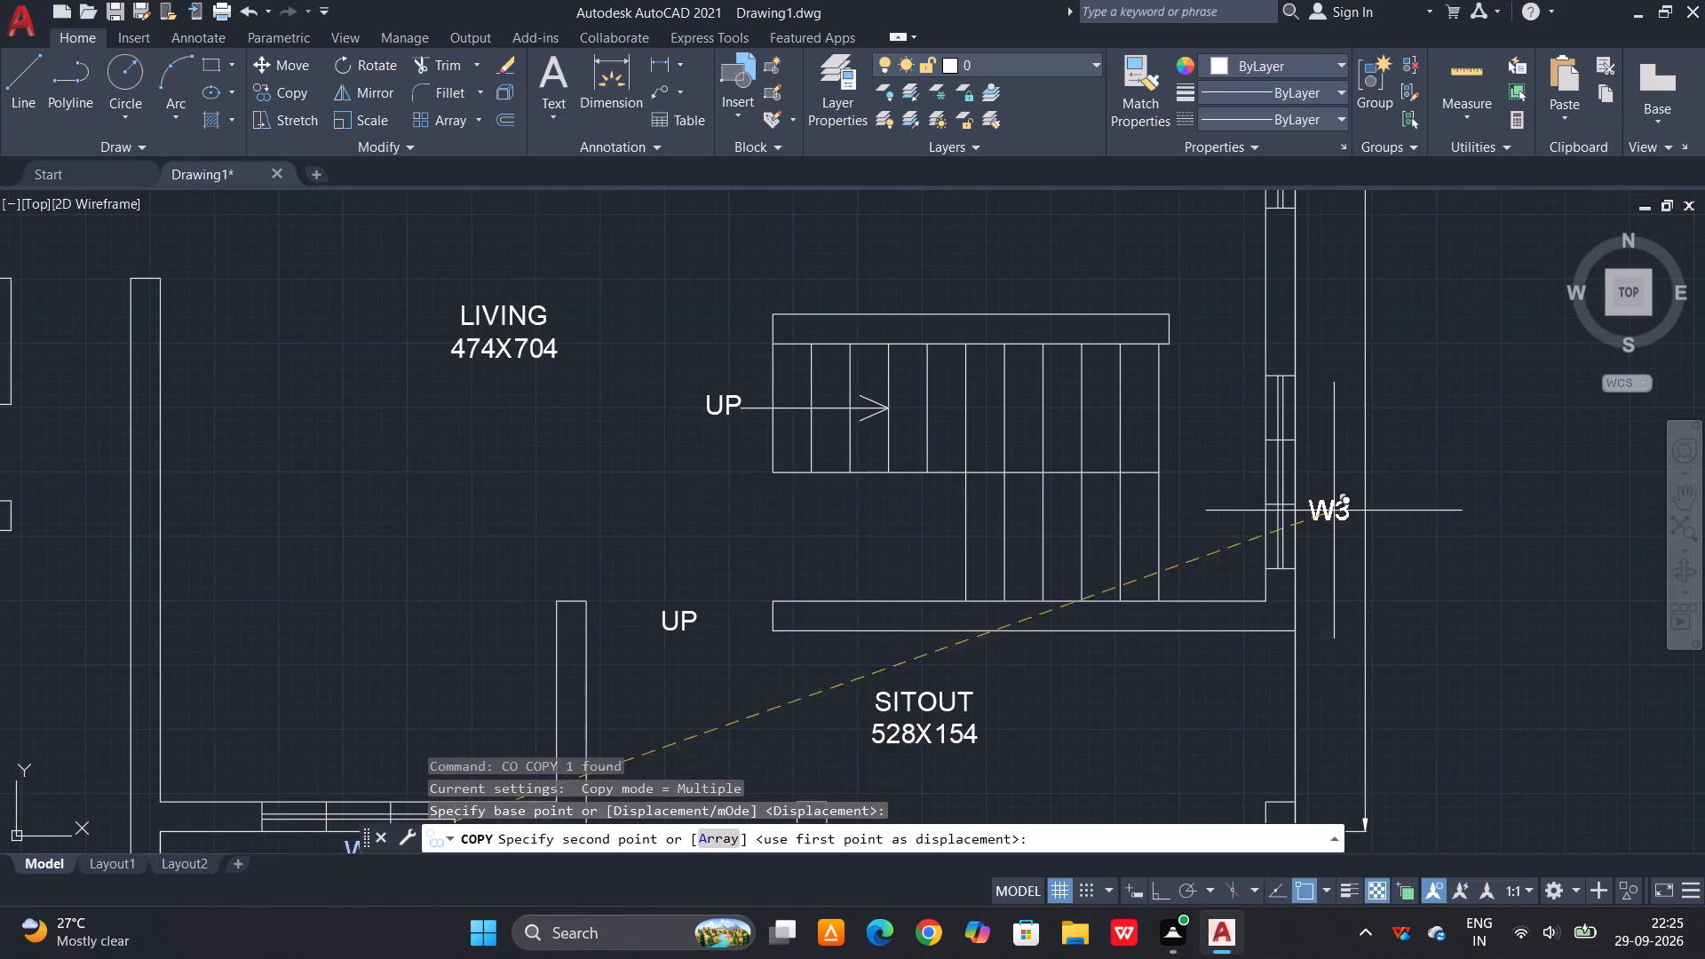
scroll(1333, 463, up, 1)
click(1326, 474)
scroll(1289, 578, down, 2)
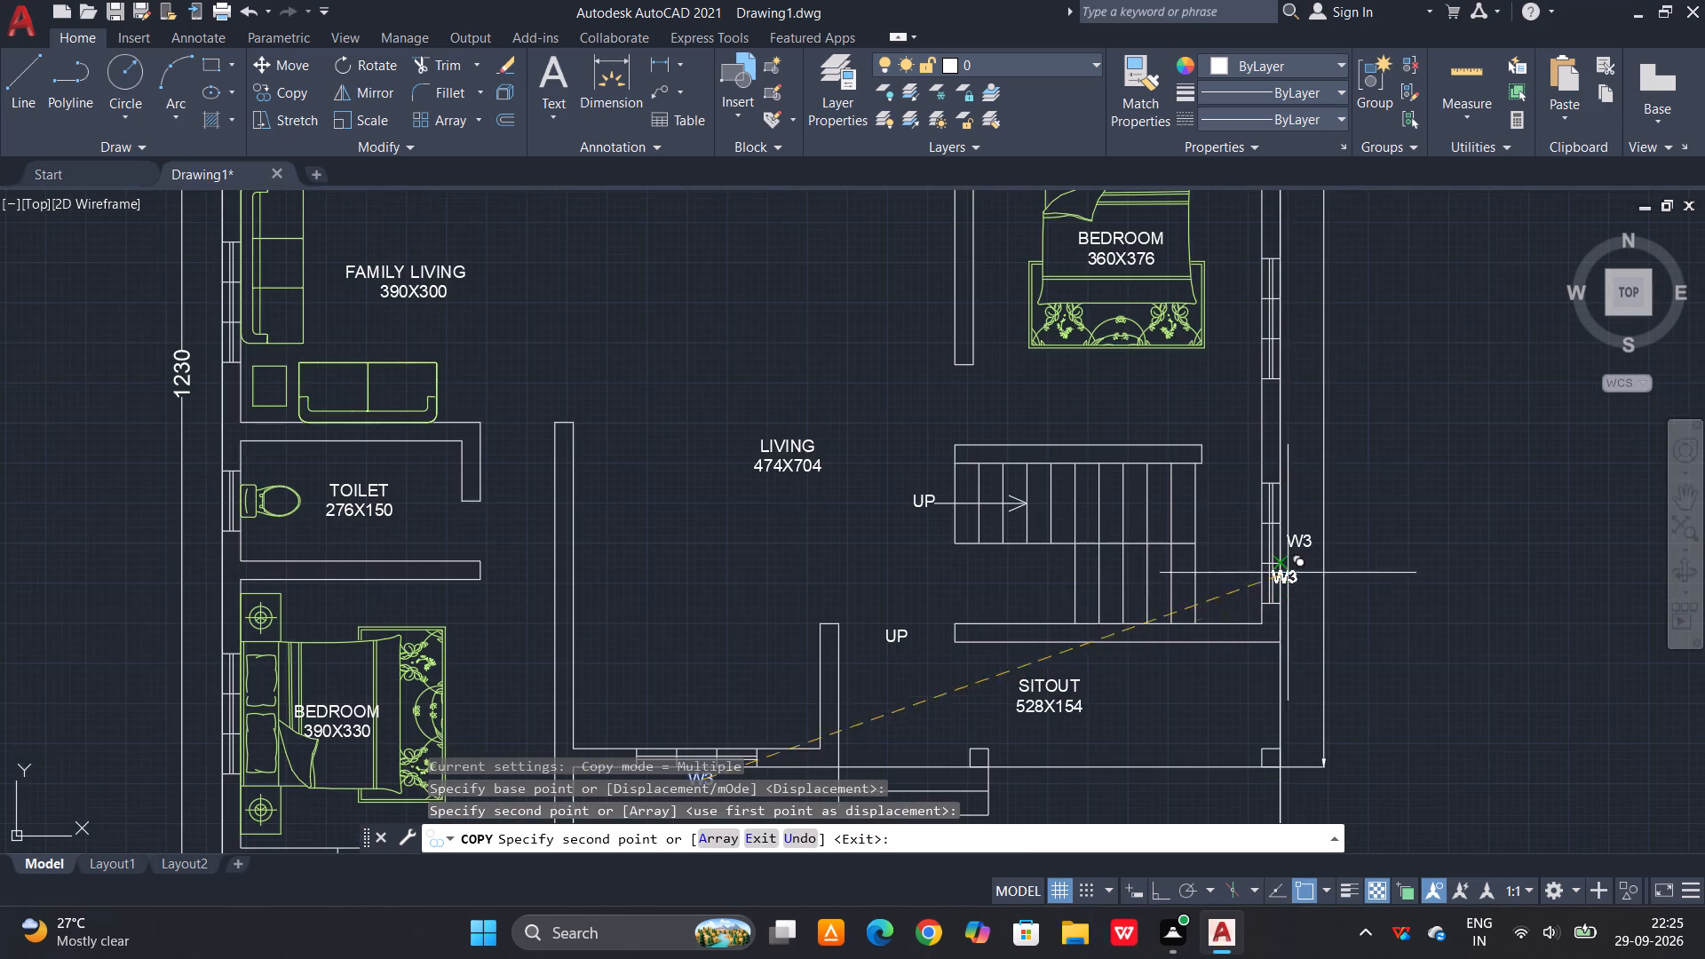
scroll(1301, 297, up, 1)
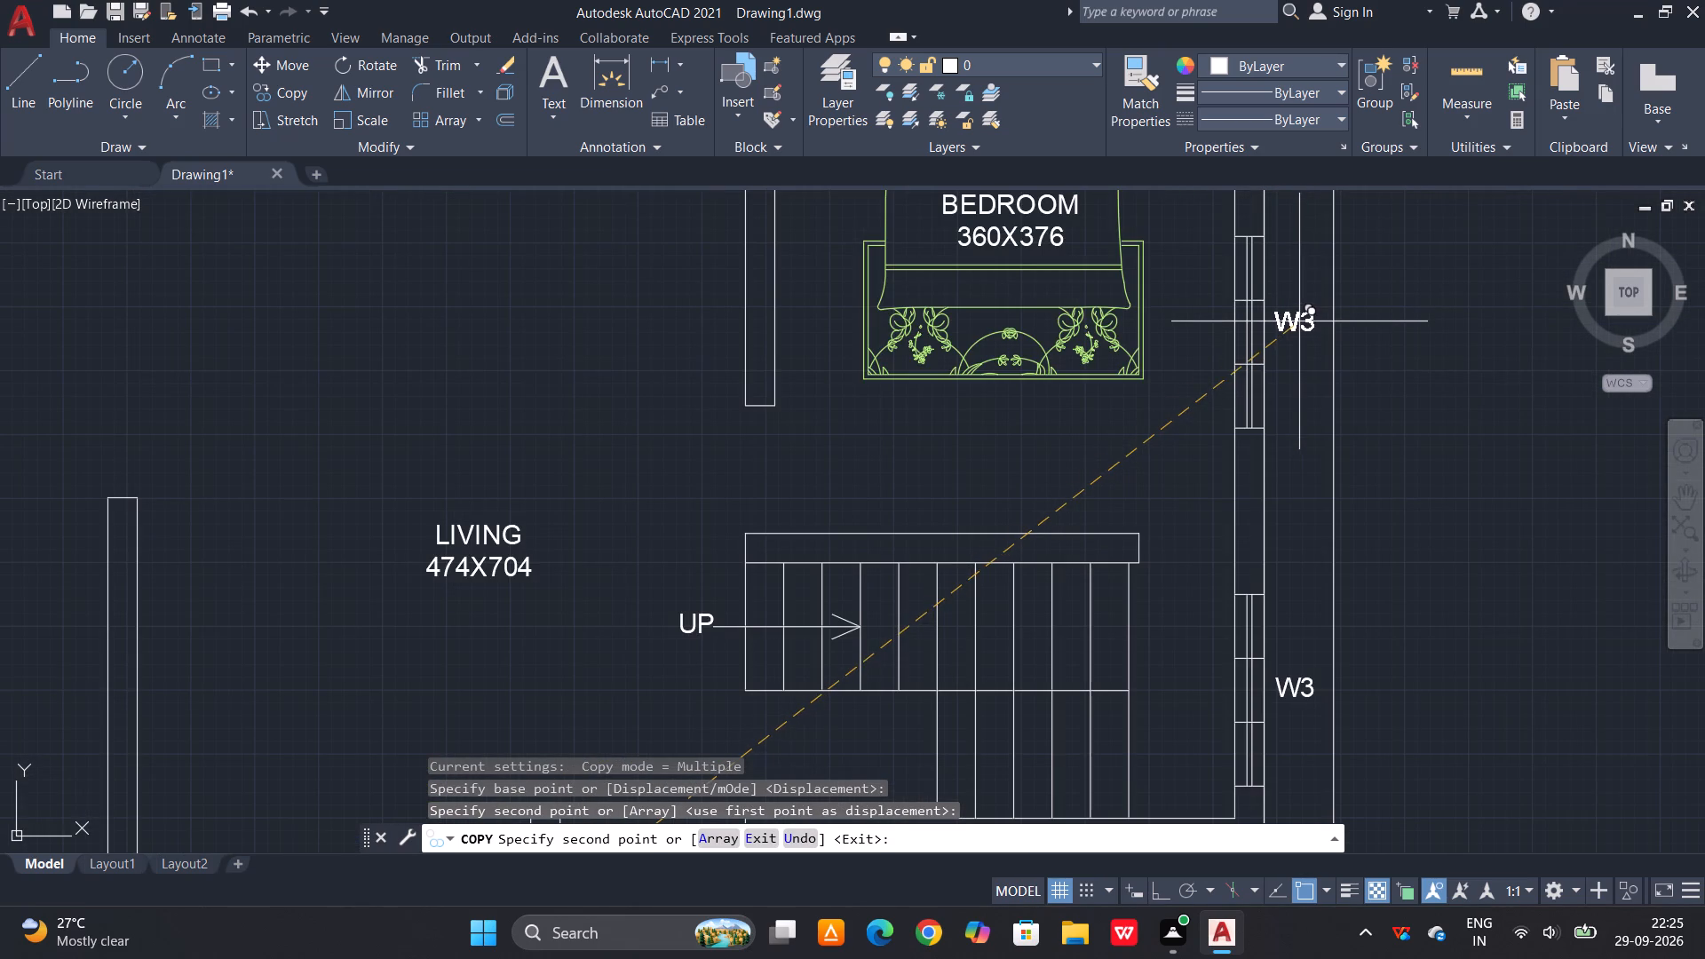
click(1298, 323)
Copy the W3 label outside the east wall beside the kitchen window and the W/A window.
scroll(1287, 514, down, 2)
scroll(1286, 239, up, 3)
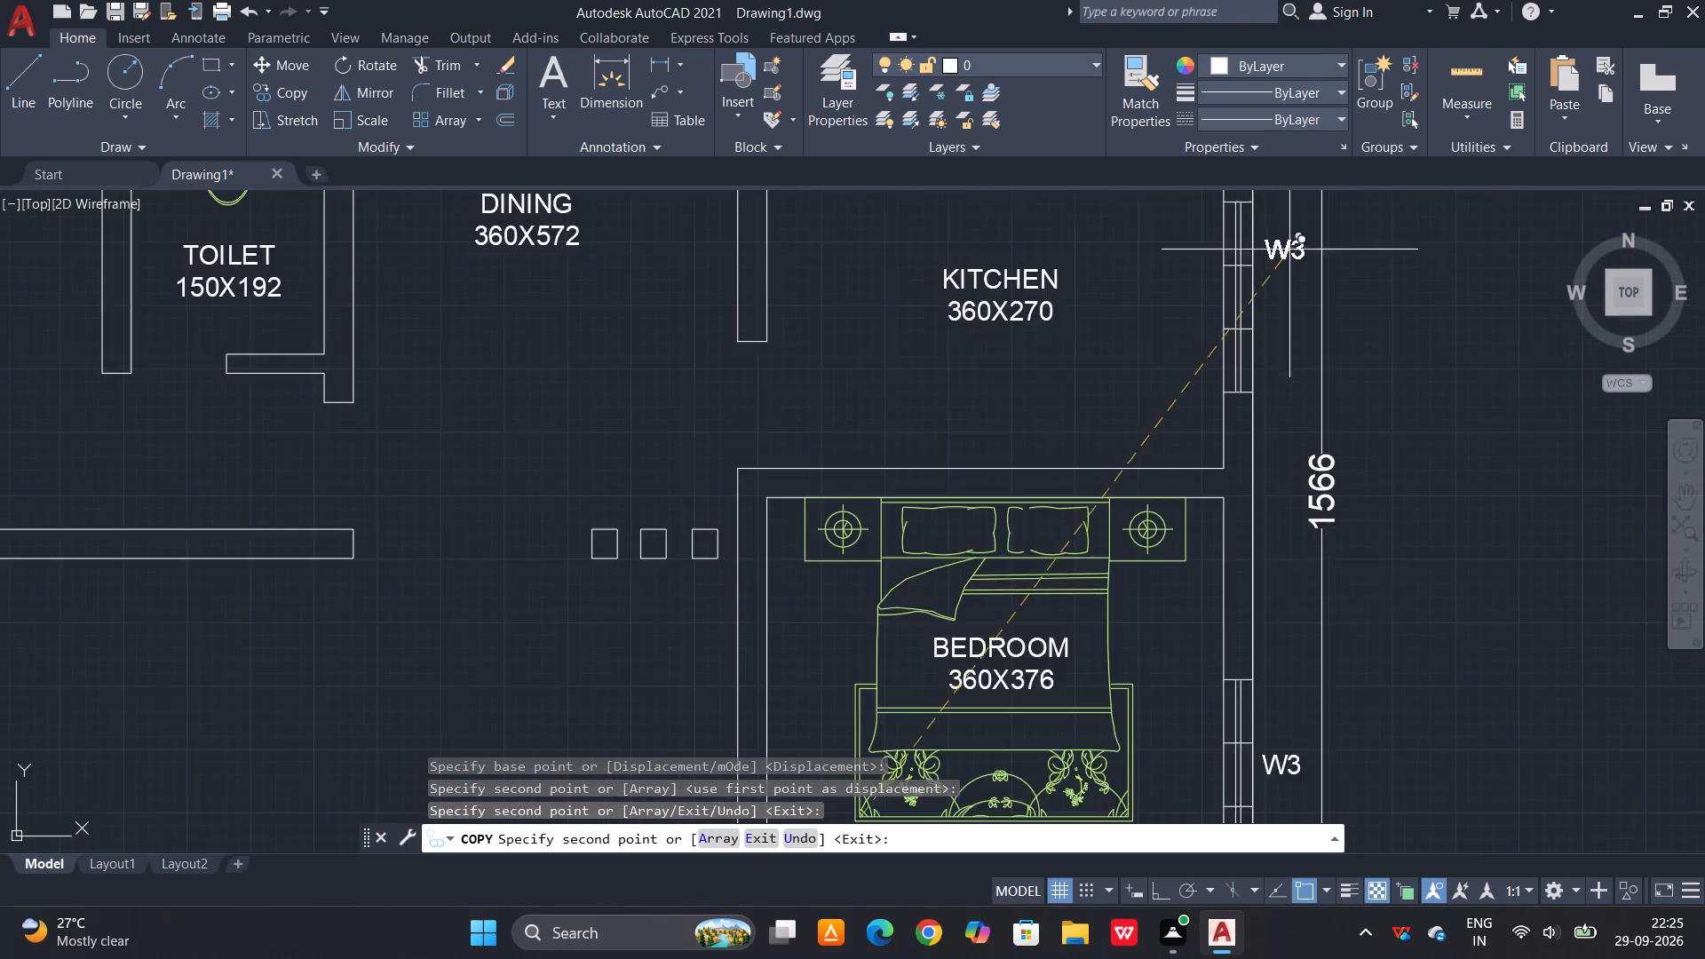
click(1275, 313)
scroll(1257, 456, down, 3)
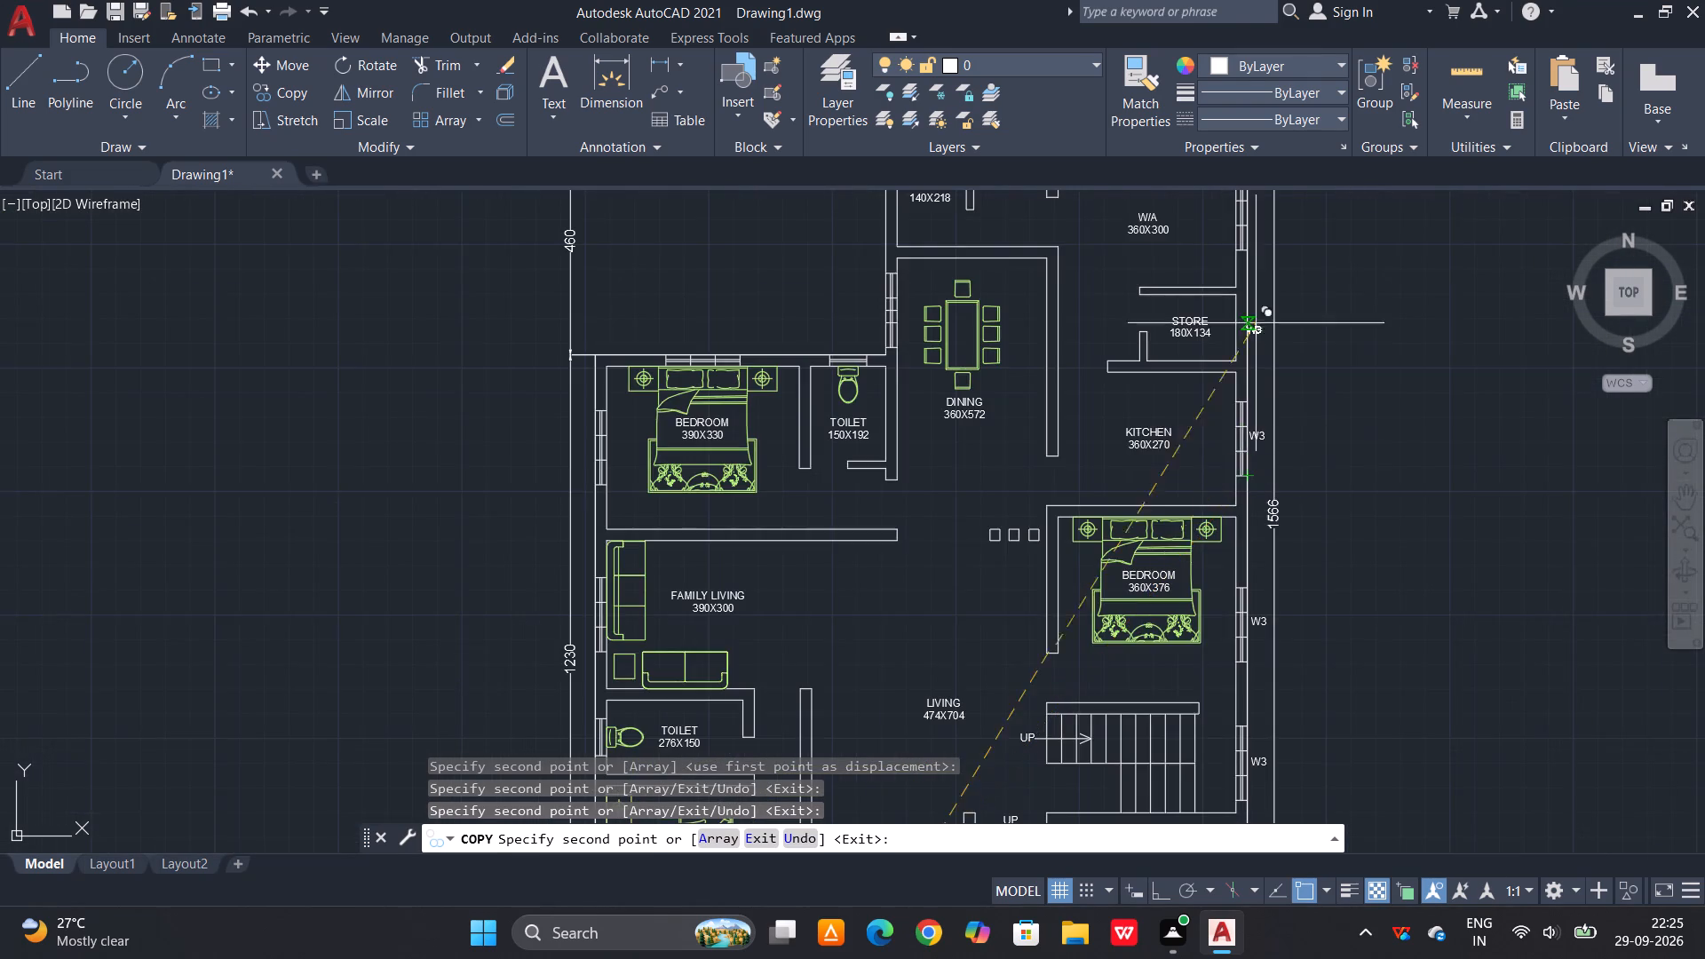
middle_drag(1250, 288, 1250, 523)
scroll(1267, 472, up, 3)
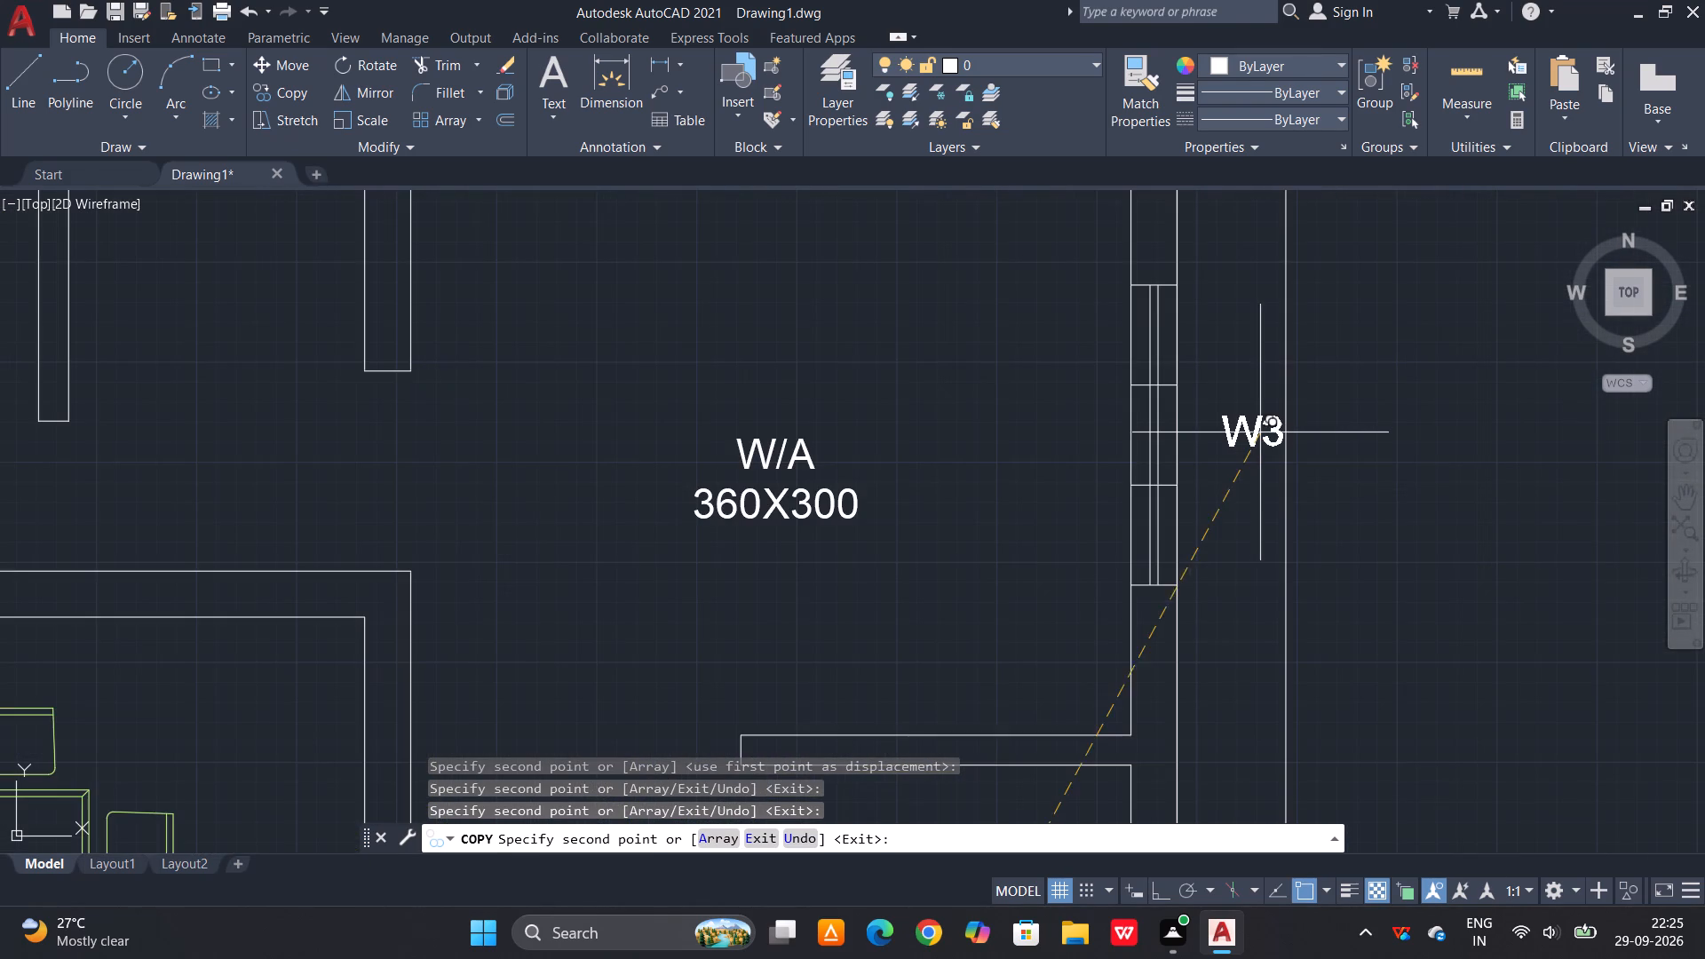
click(1234, 432)
Copy the W3 label above the two north windows at the 140X218 toilet and its adjoining space, and beside the dining room's west window.
scroll(1247, 535, down, 2)
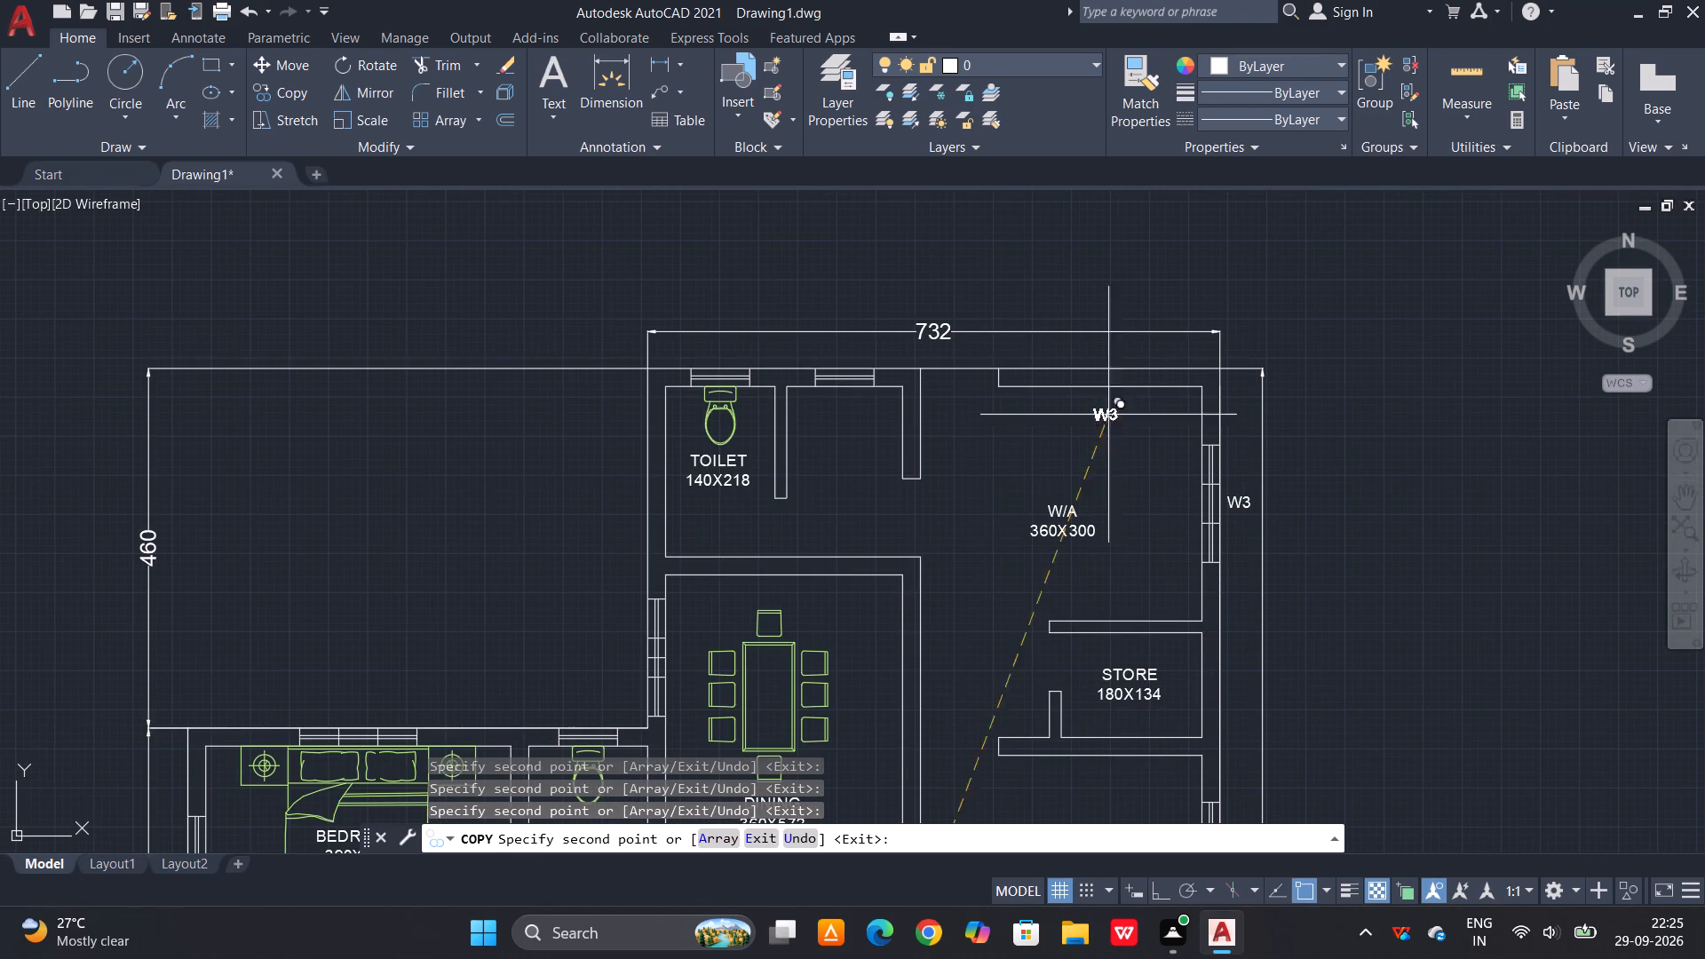
scroll(848, 357, up, 2)
click(846, 358)
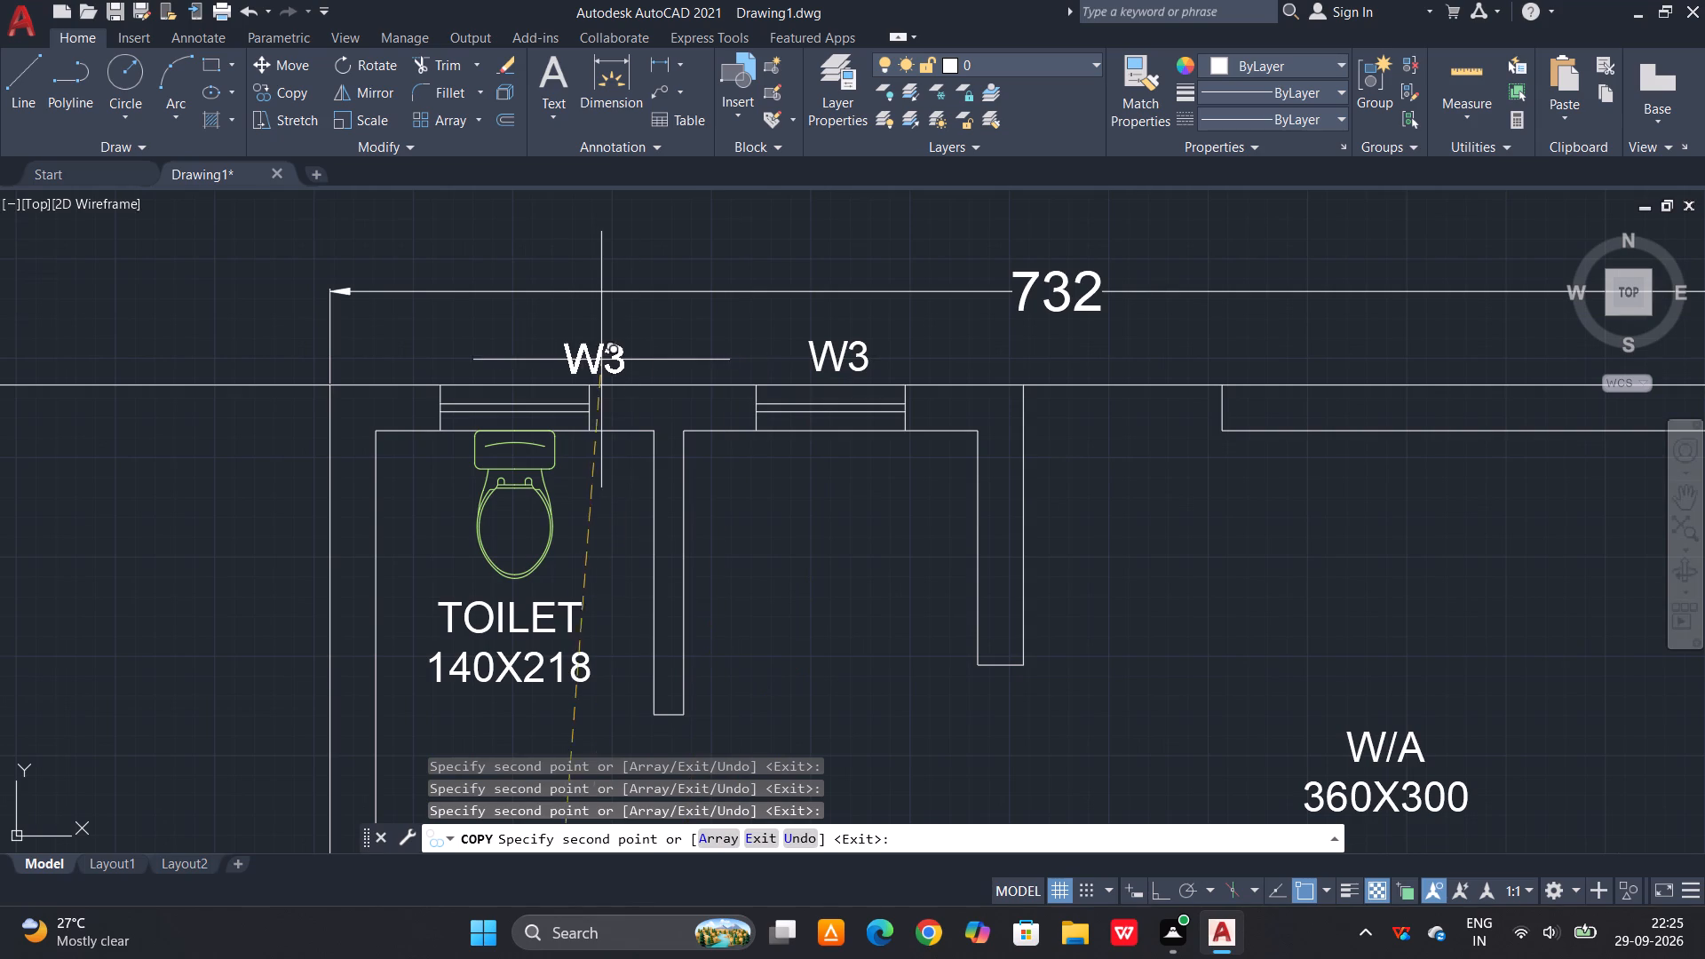
click(518, 357)
scroll(582, 303, down, 2)
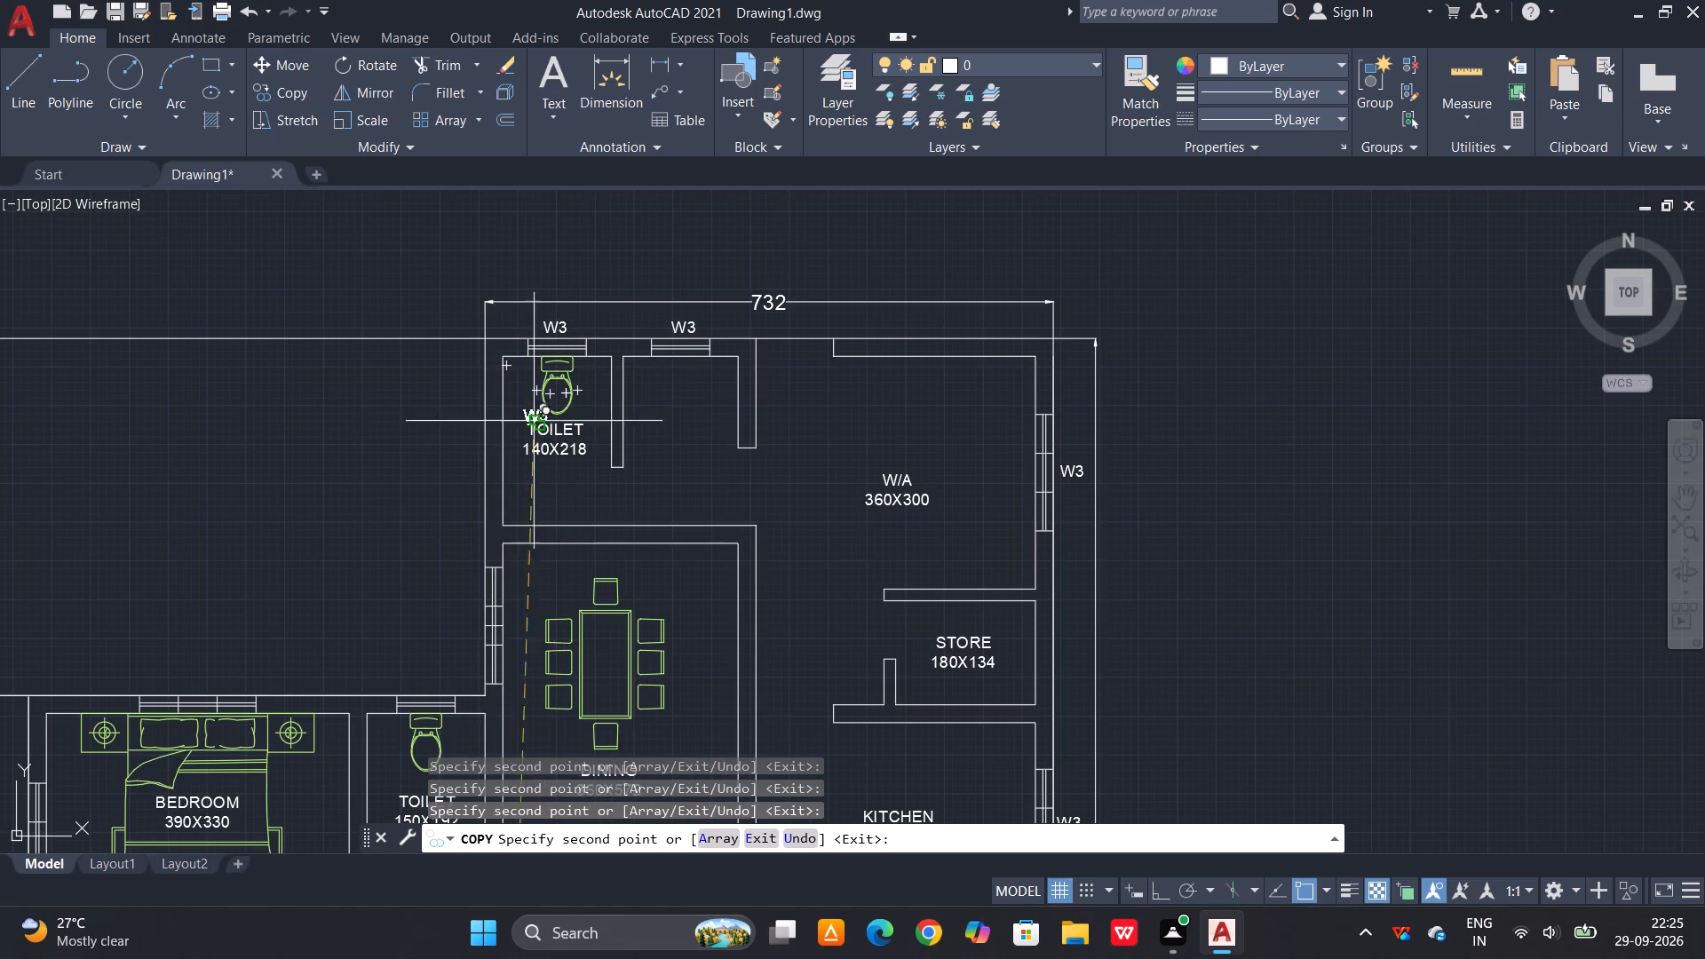
scroll(442, 605, up, 2)
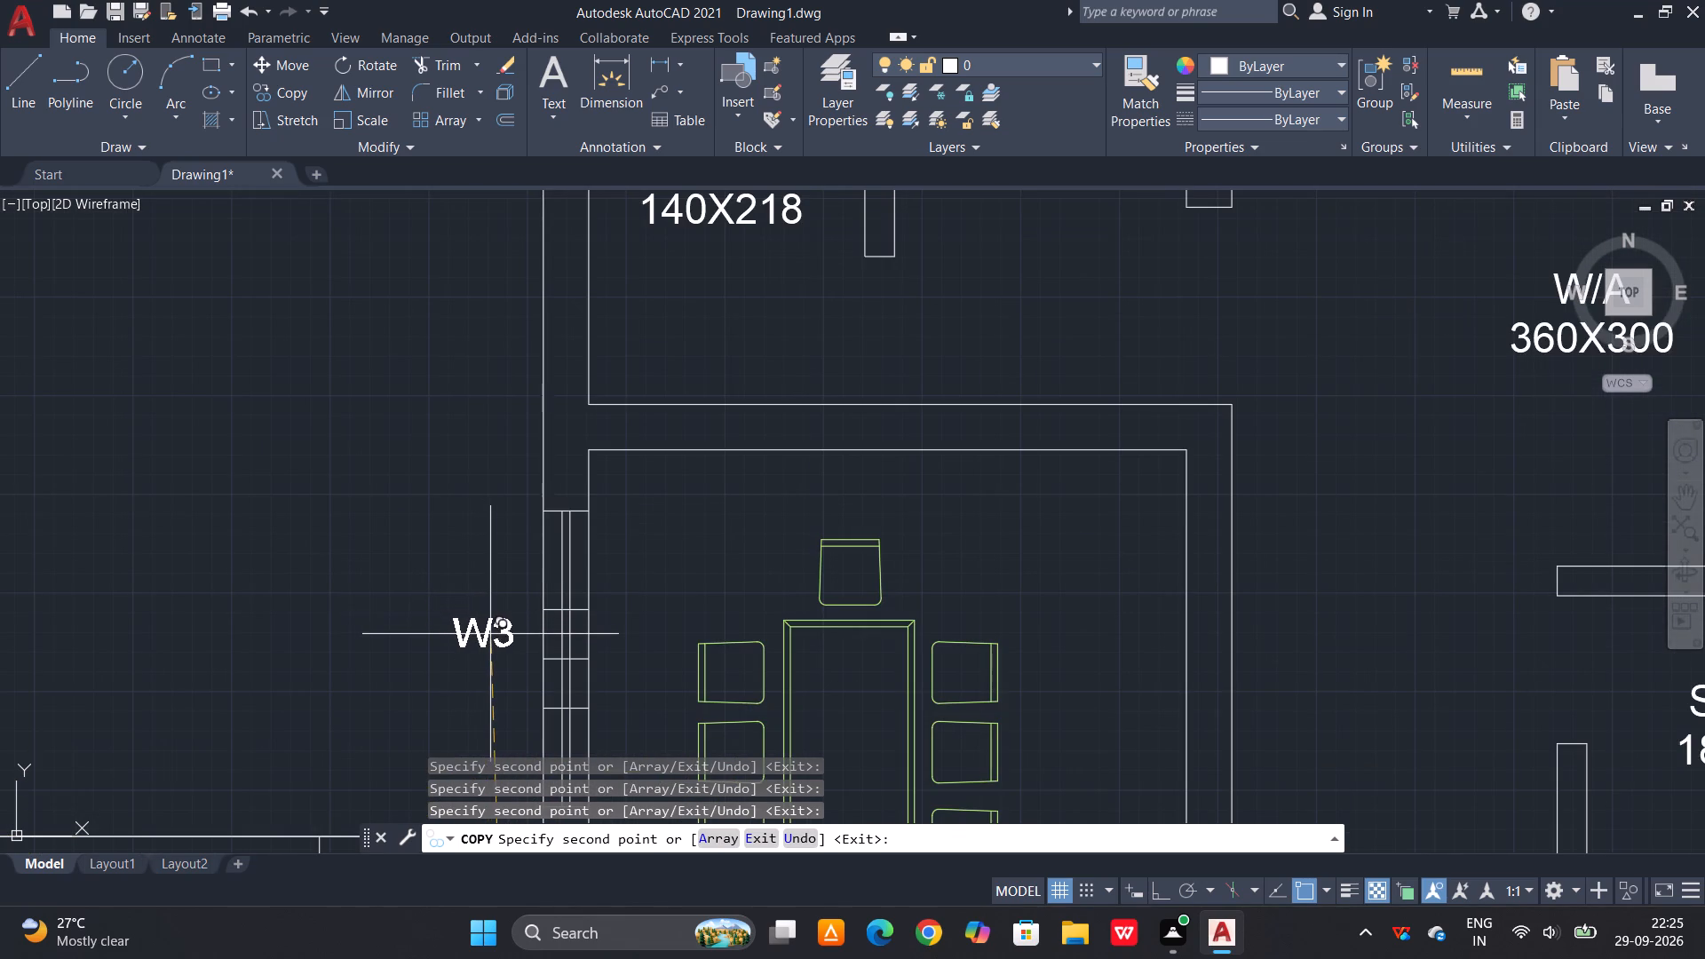
drag(493, 632, 496, 624)
Copy the W3 label to the northwest 390X330 bedroom, above its north window and outside its west window.
scroll(537, 247, down, 1)
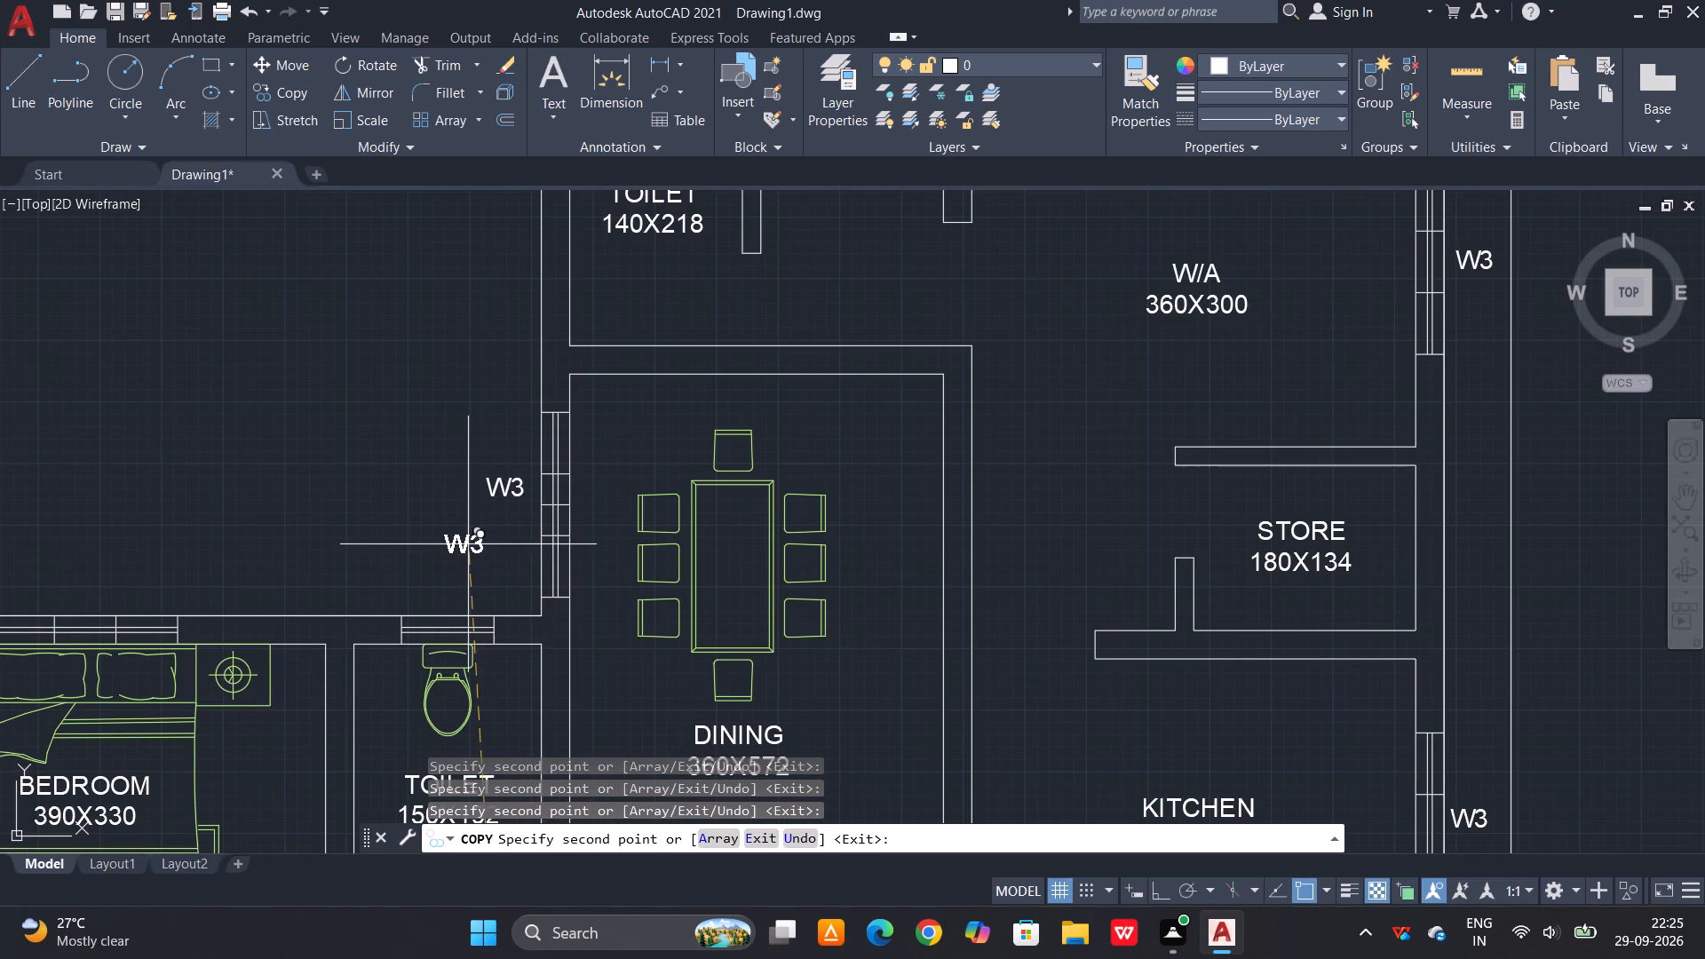
scroll(490, 519, down, 2)
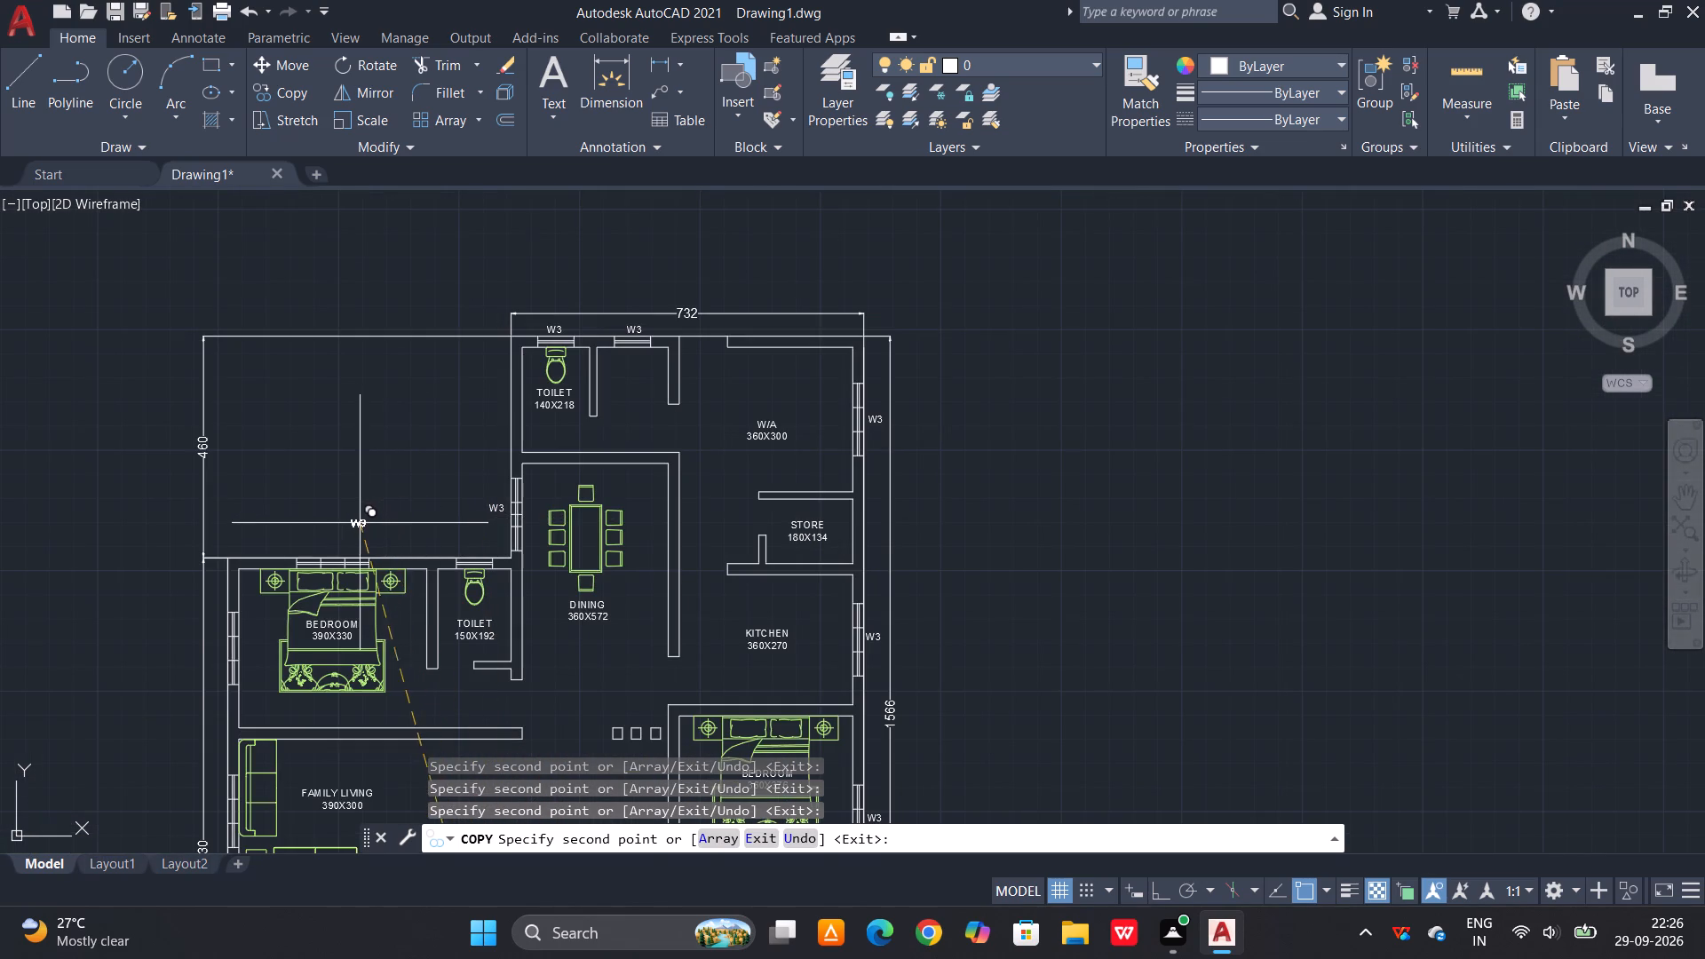
scroll(350, 526, up, 2)
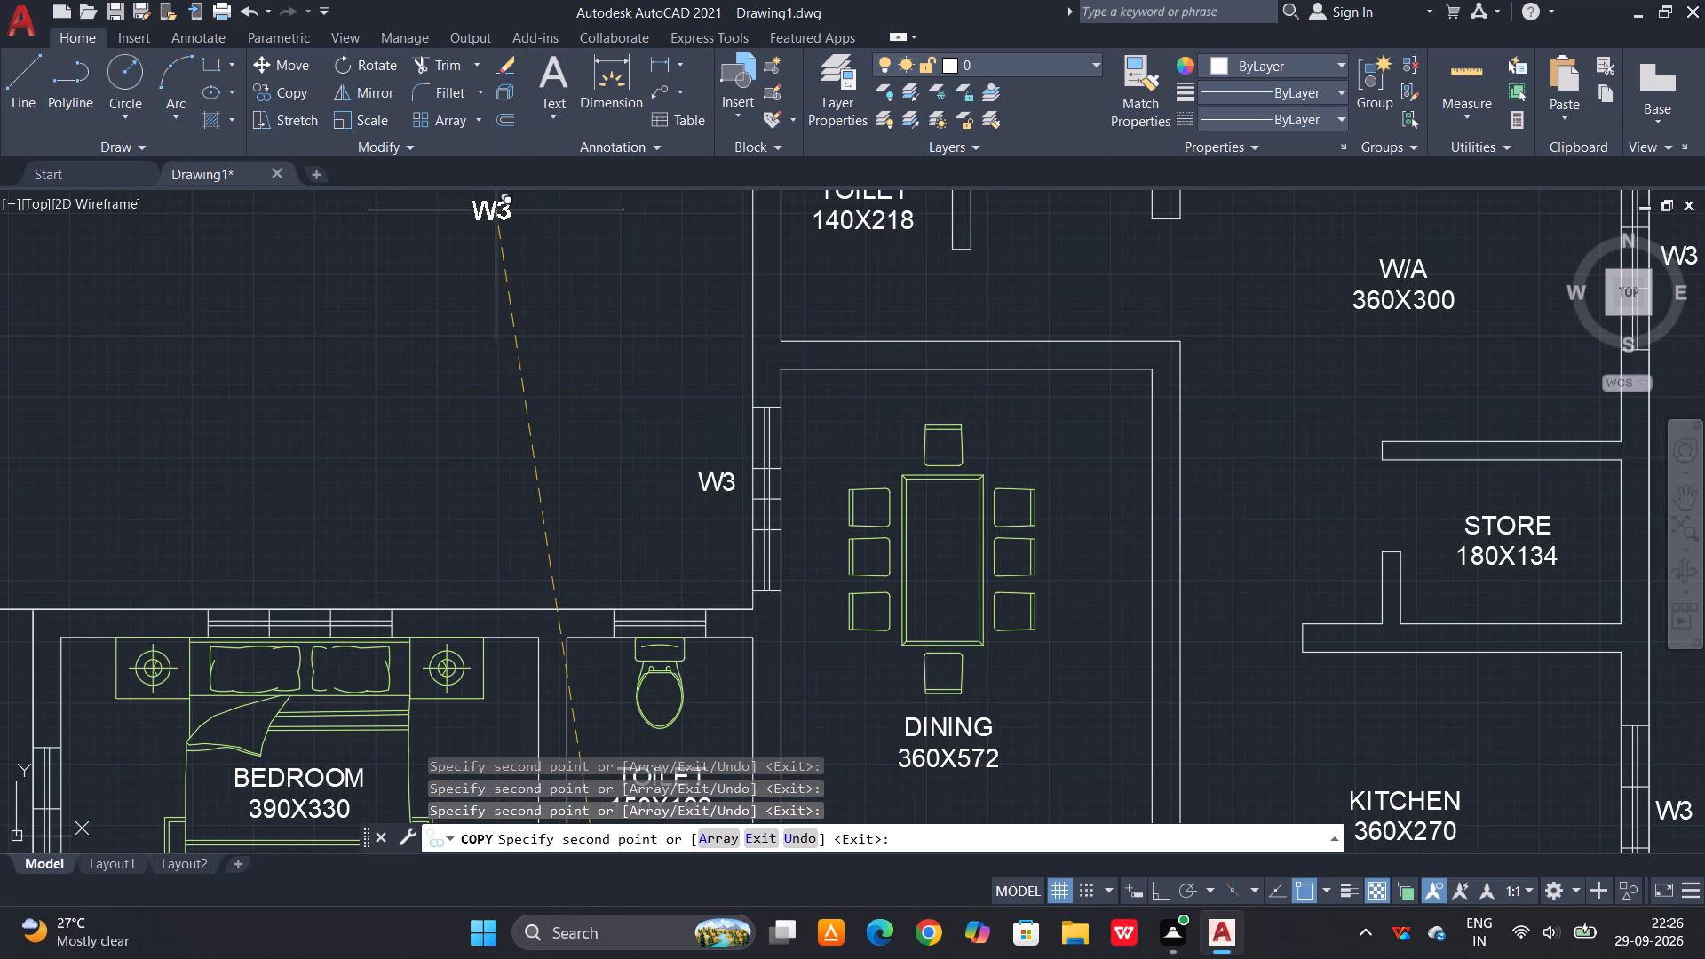
scroll(468, 202, down, 2)
scroll(400, 284, up, 2)
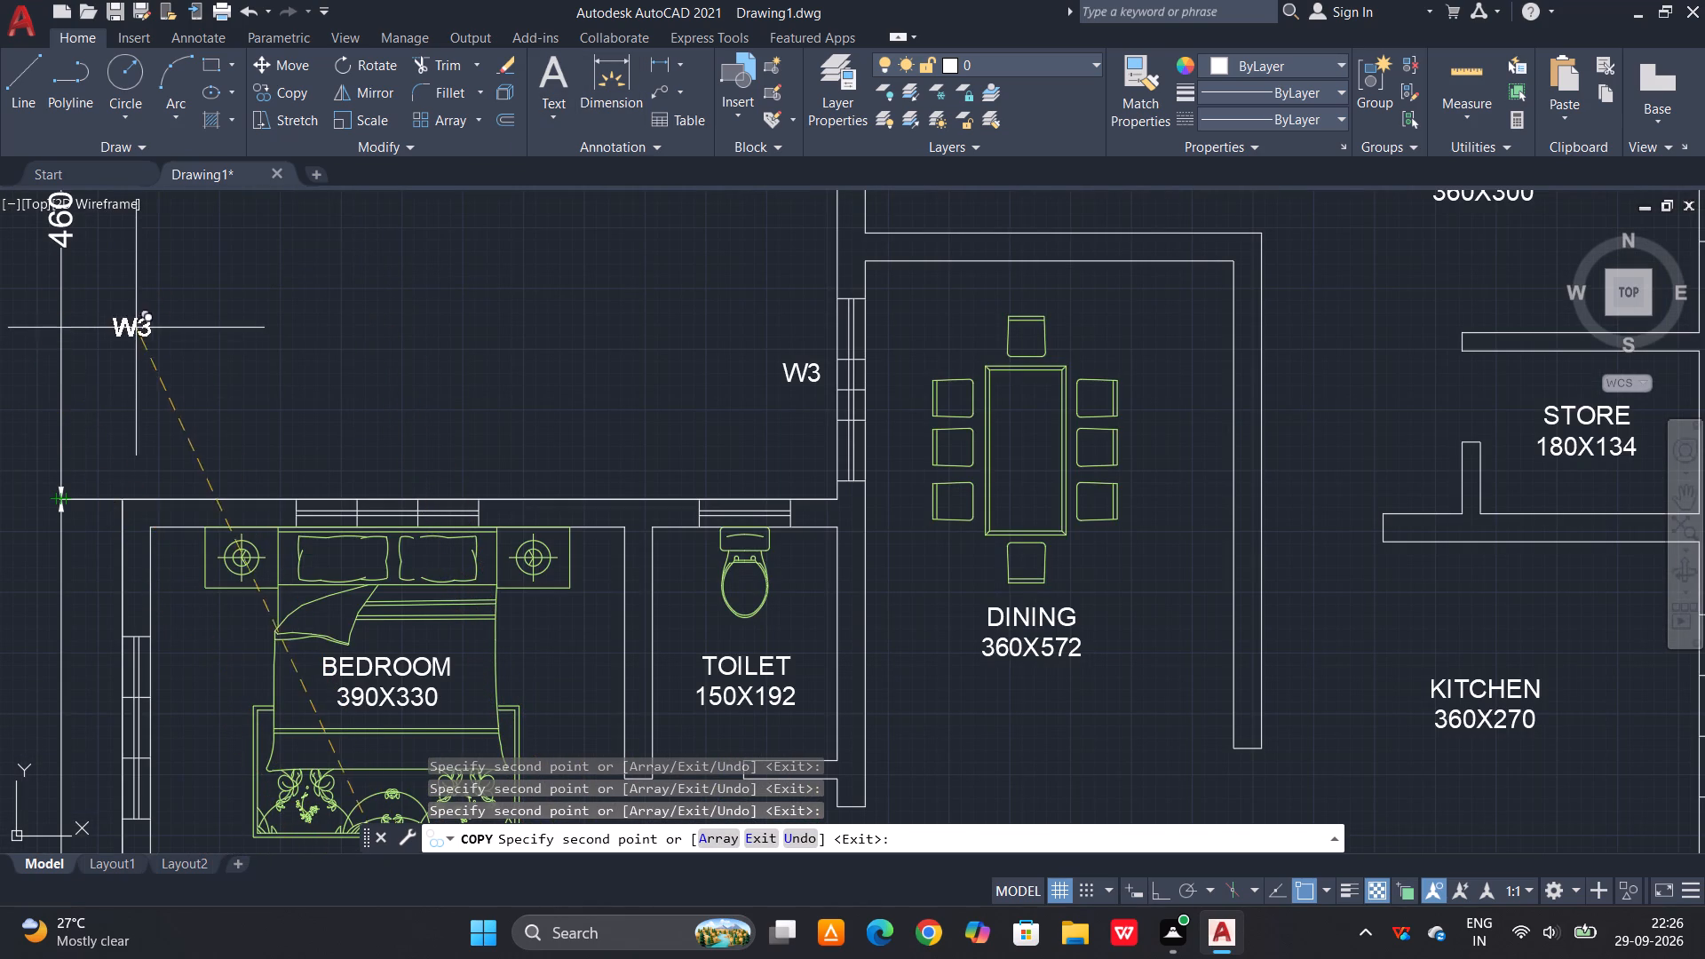
scroll(385, 472, up, 1)
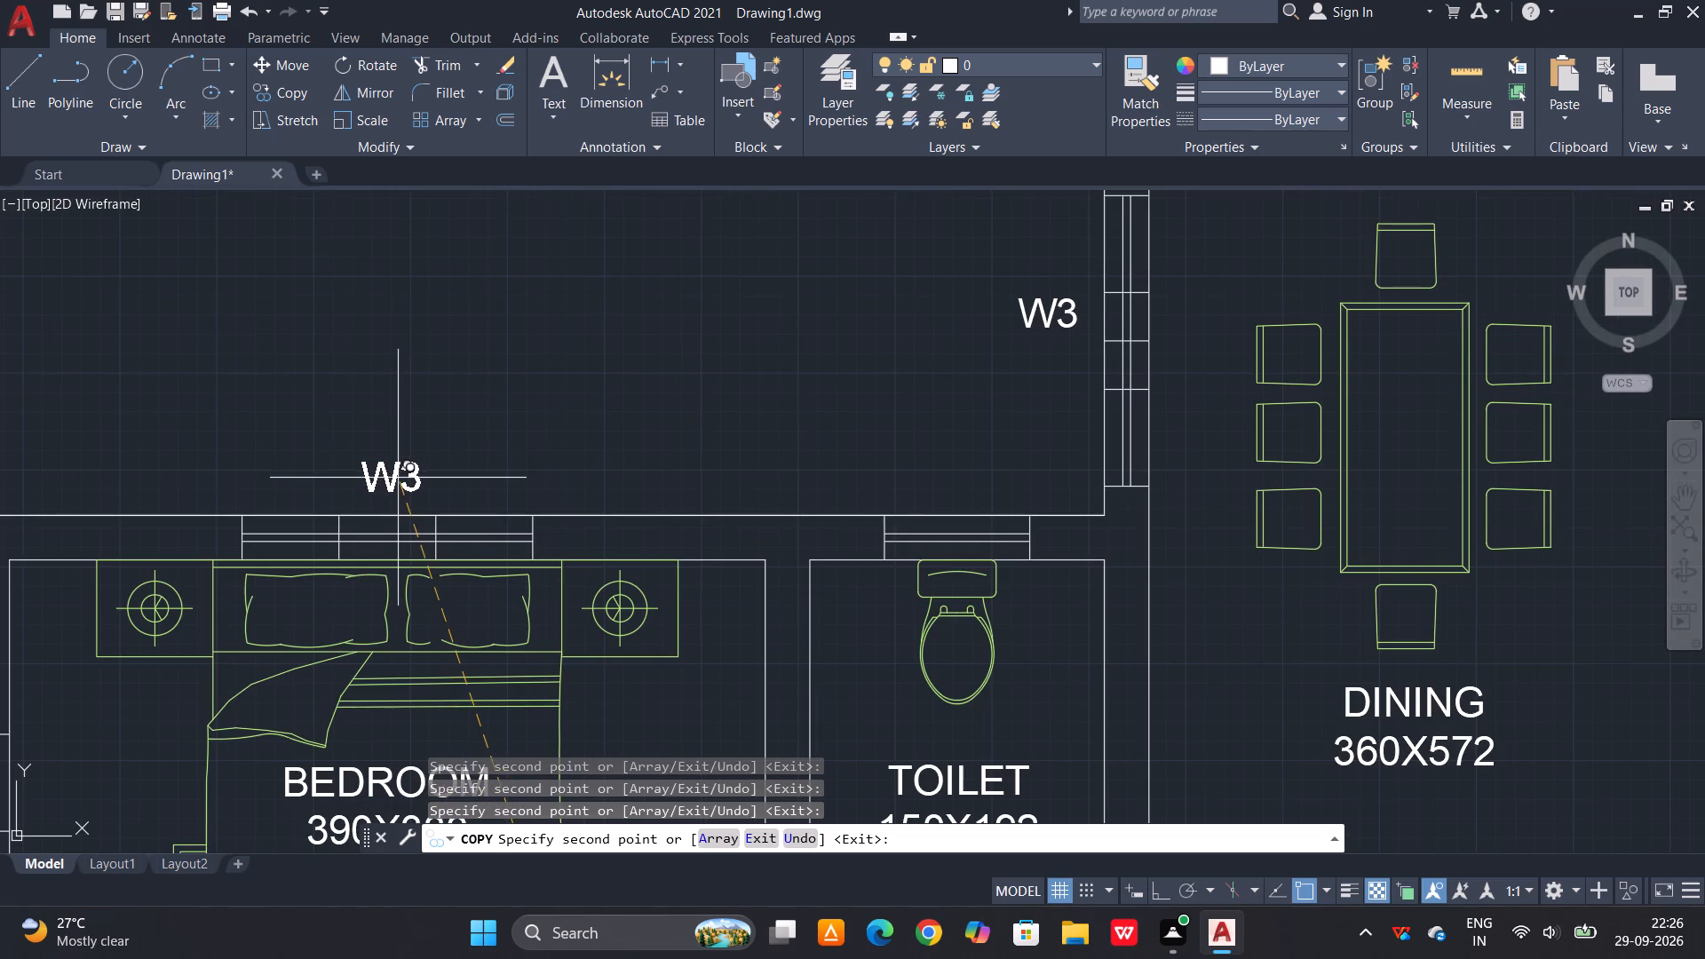
click(395, 478)
scroll(419, 310, down, 3)
scroll(275, 433, up, 3)
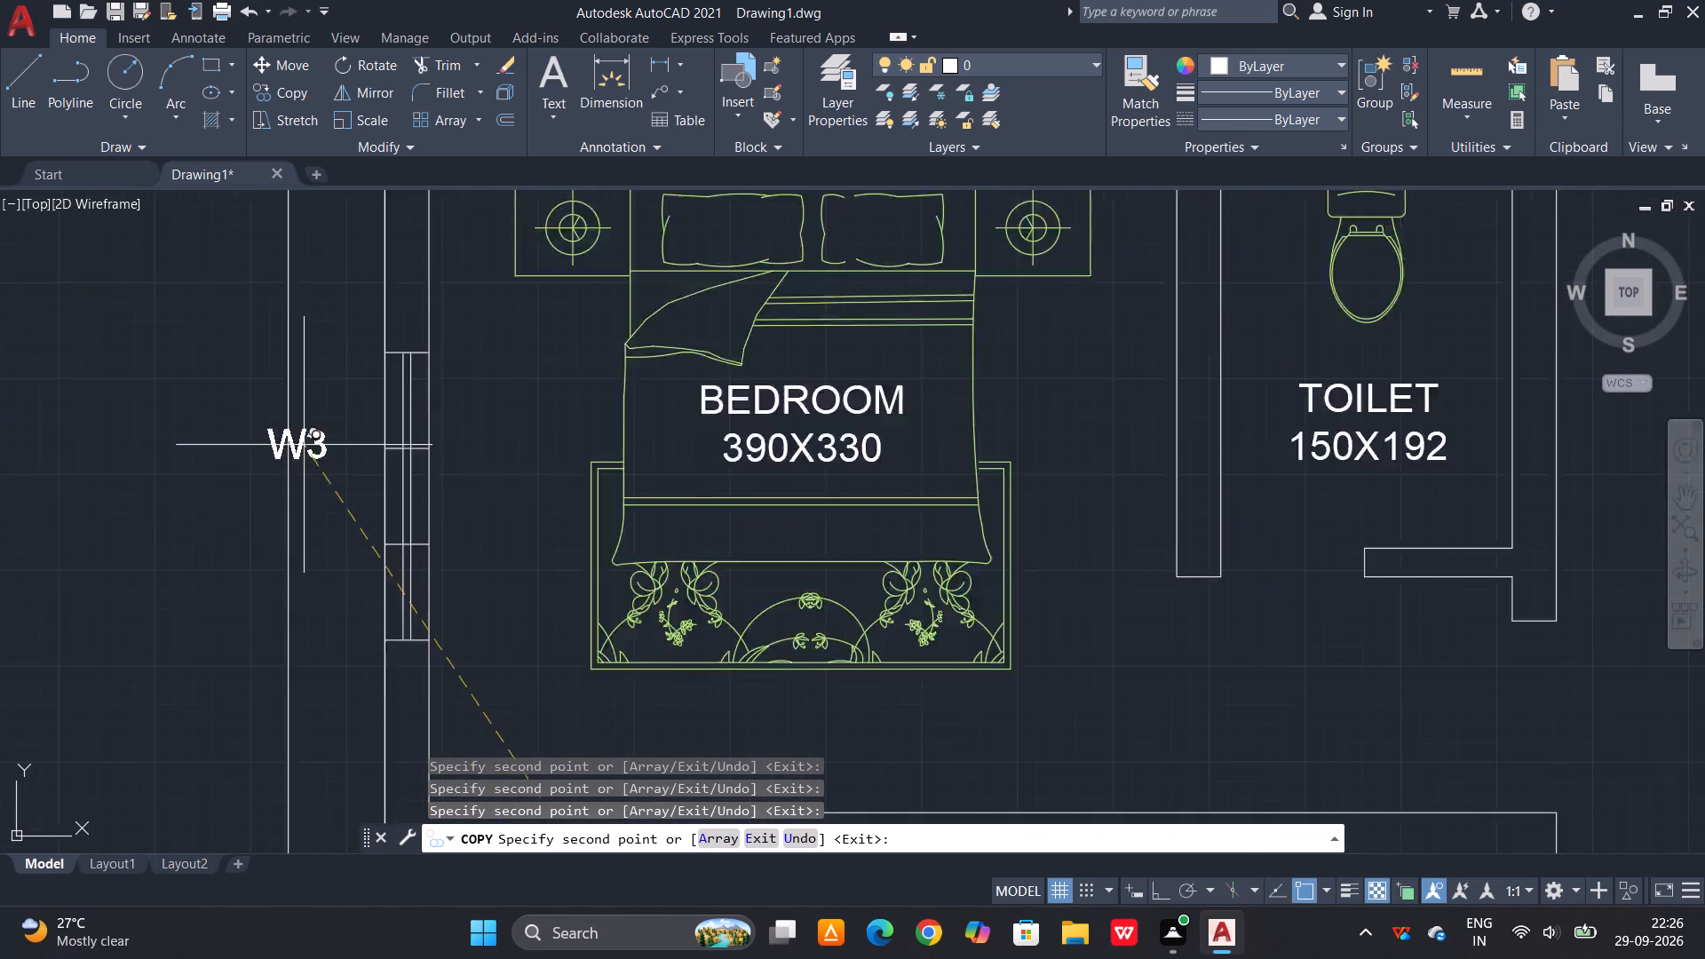
scroll(304, 445, up, 1)
click(374, 505)
Copy the W3 label outside the family living room's west window and the southwest bedroom's west and south windows.
scroll(390, 312, down, 4)
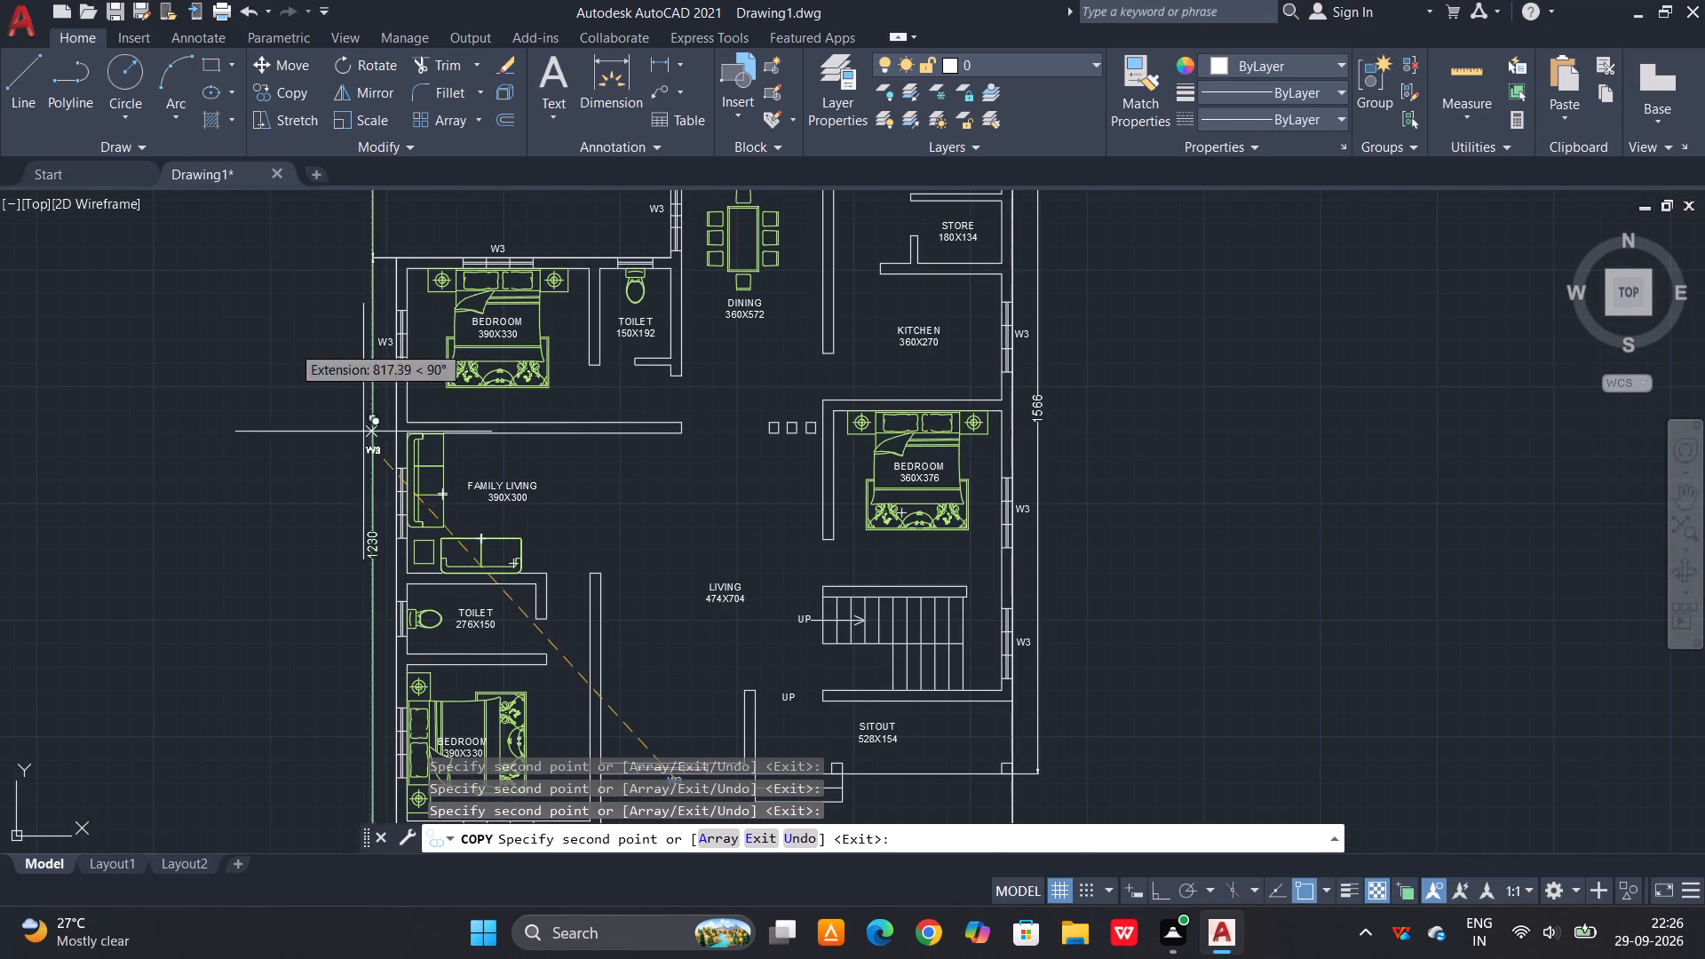
scroll(380, 480, up, 3)
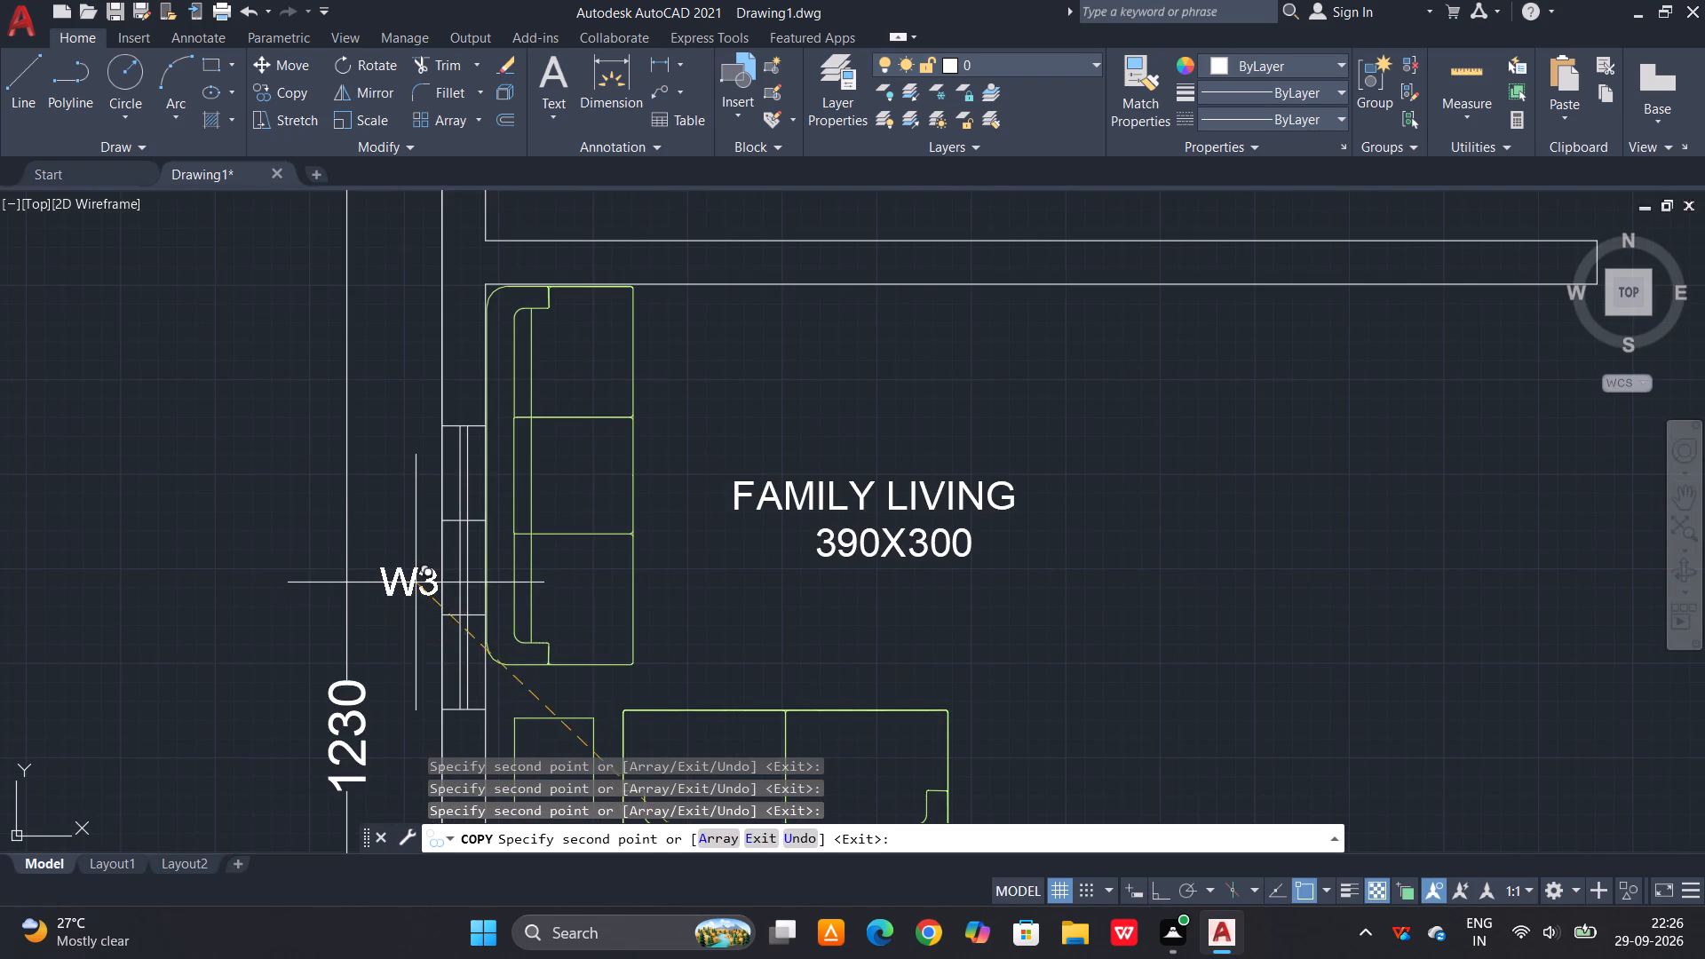
click(408, 564)
scroll(442, 245, down, 4)
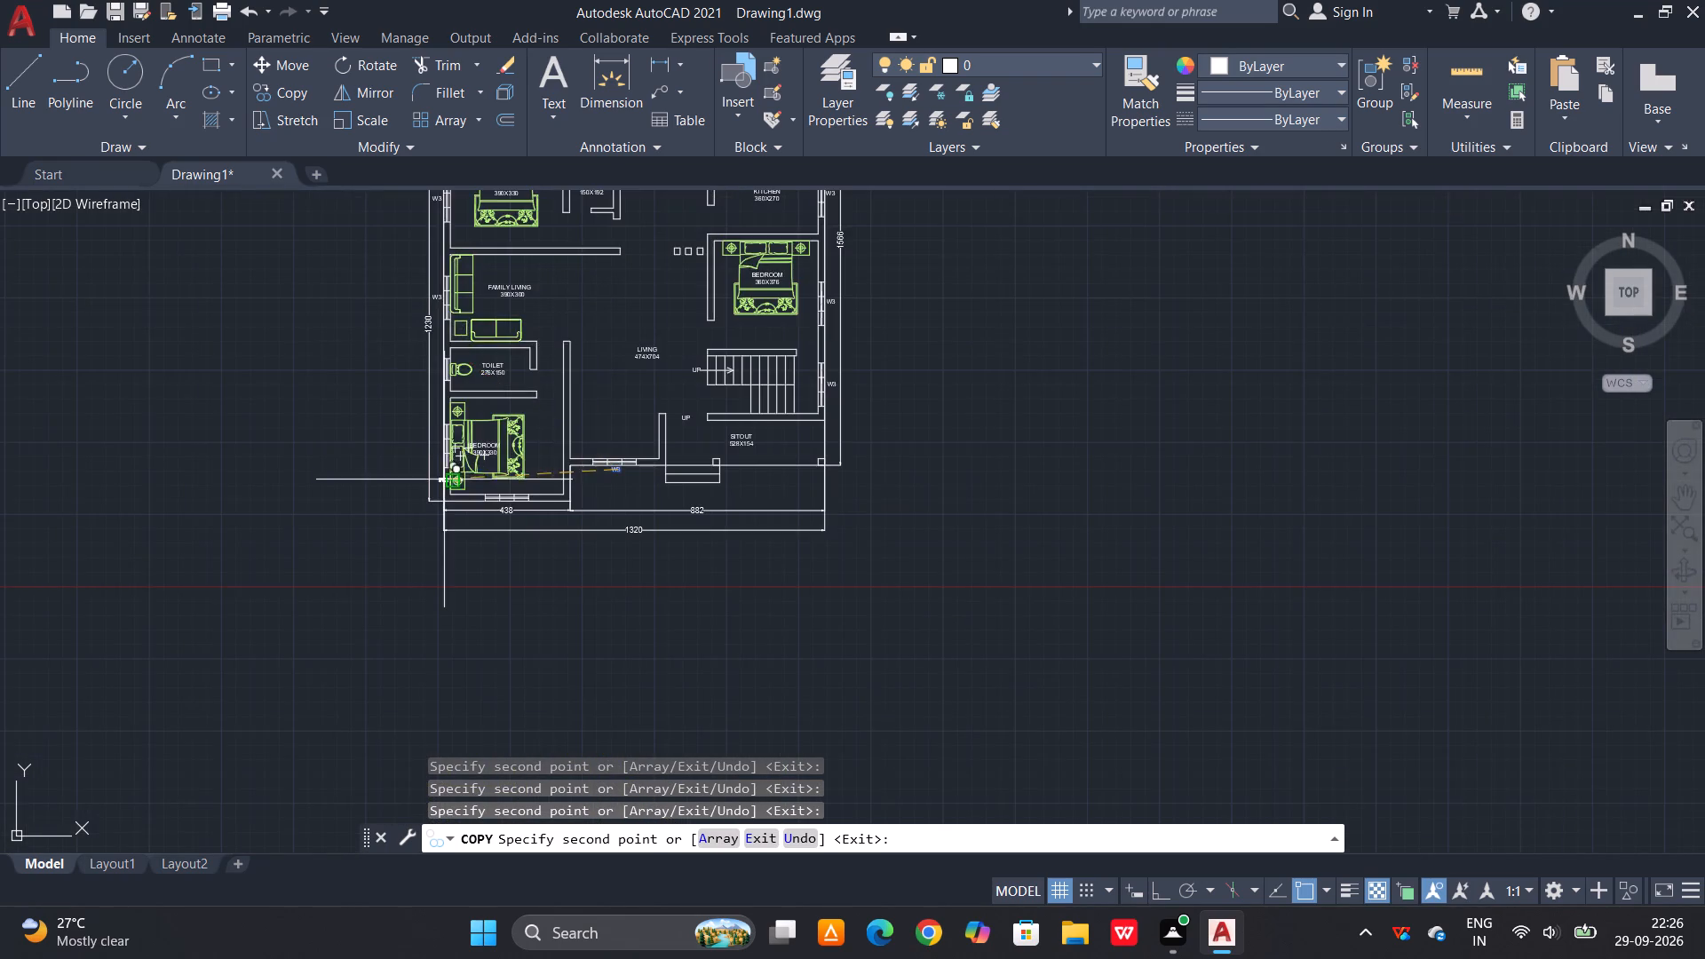
scroll(444, 479, up, 4)
middle_drag(370, 281, 382, 481)
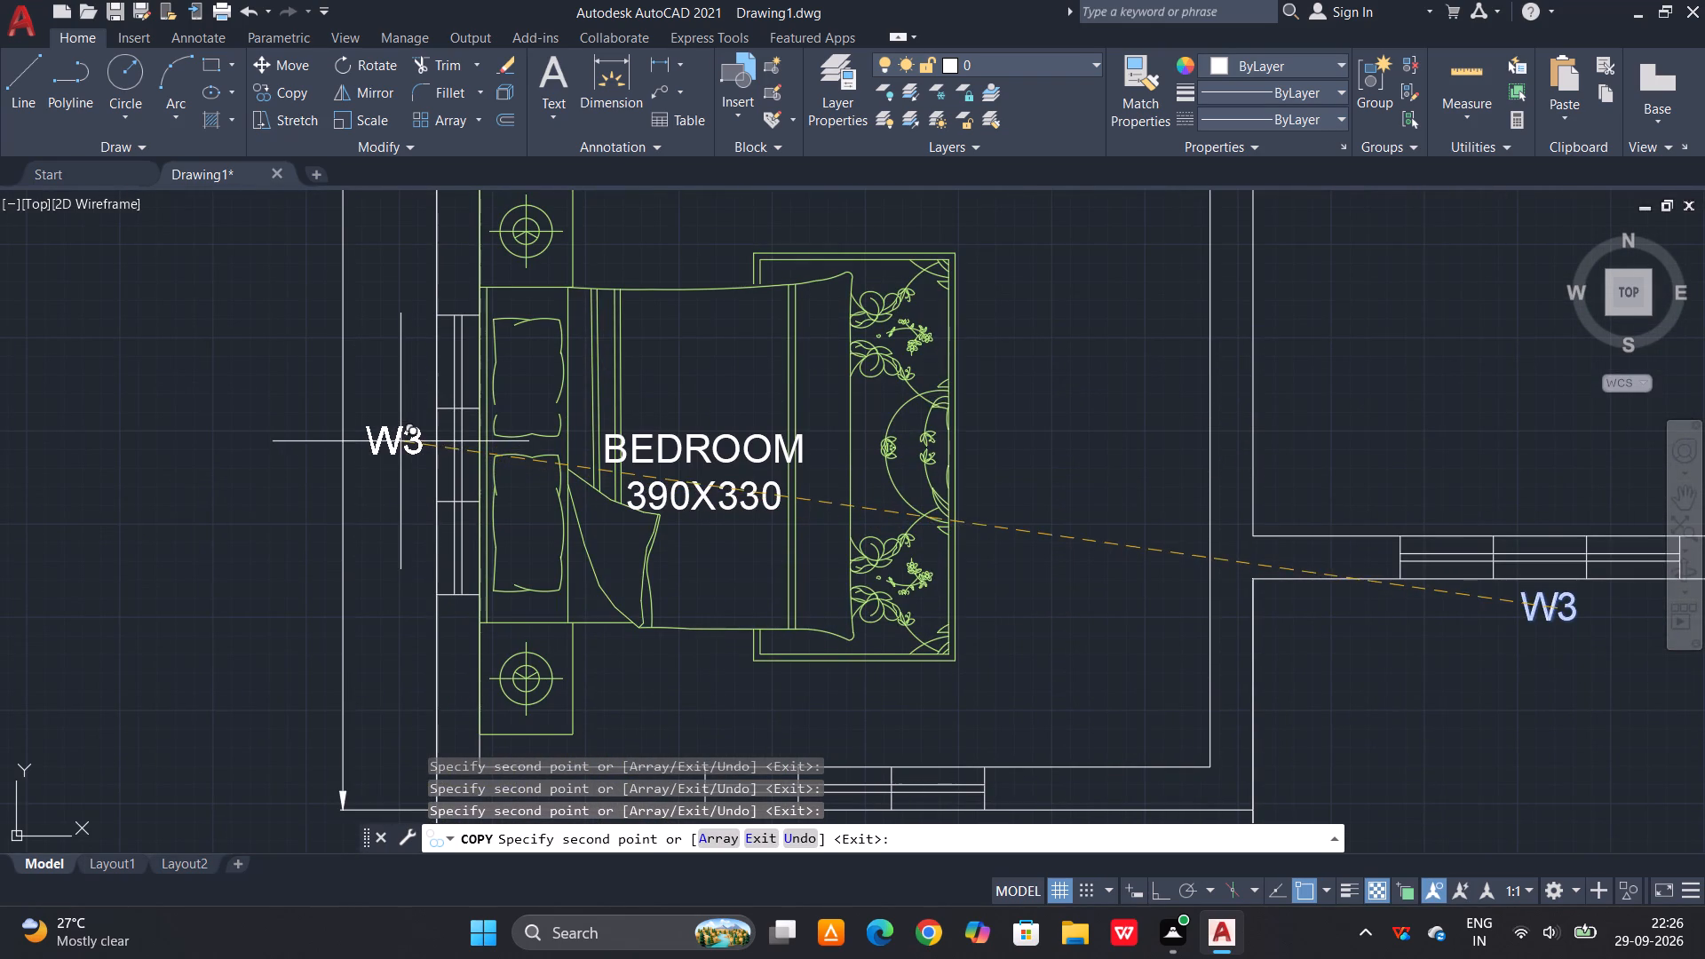
click(400, 441)
scroll(411, 293, down, 3)
scroll(505, 424, up, 3)
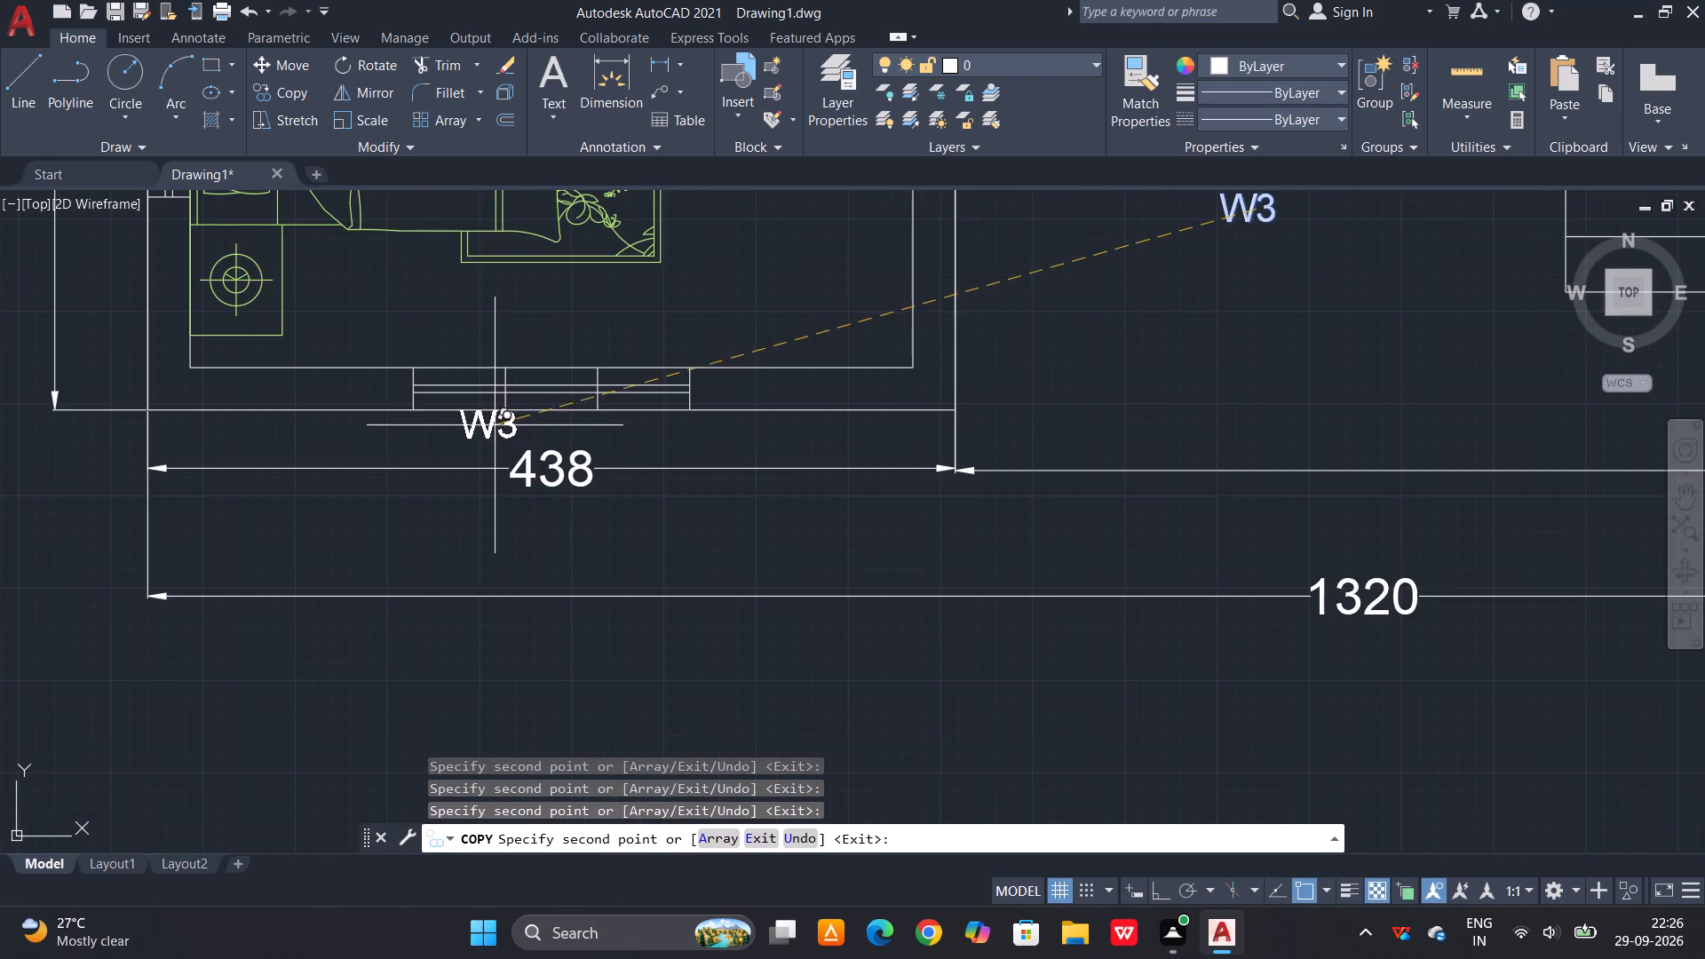
scroll(503, 433, up, 3)
click(657, 429)
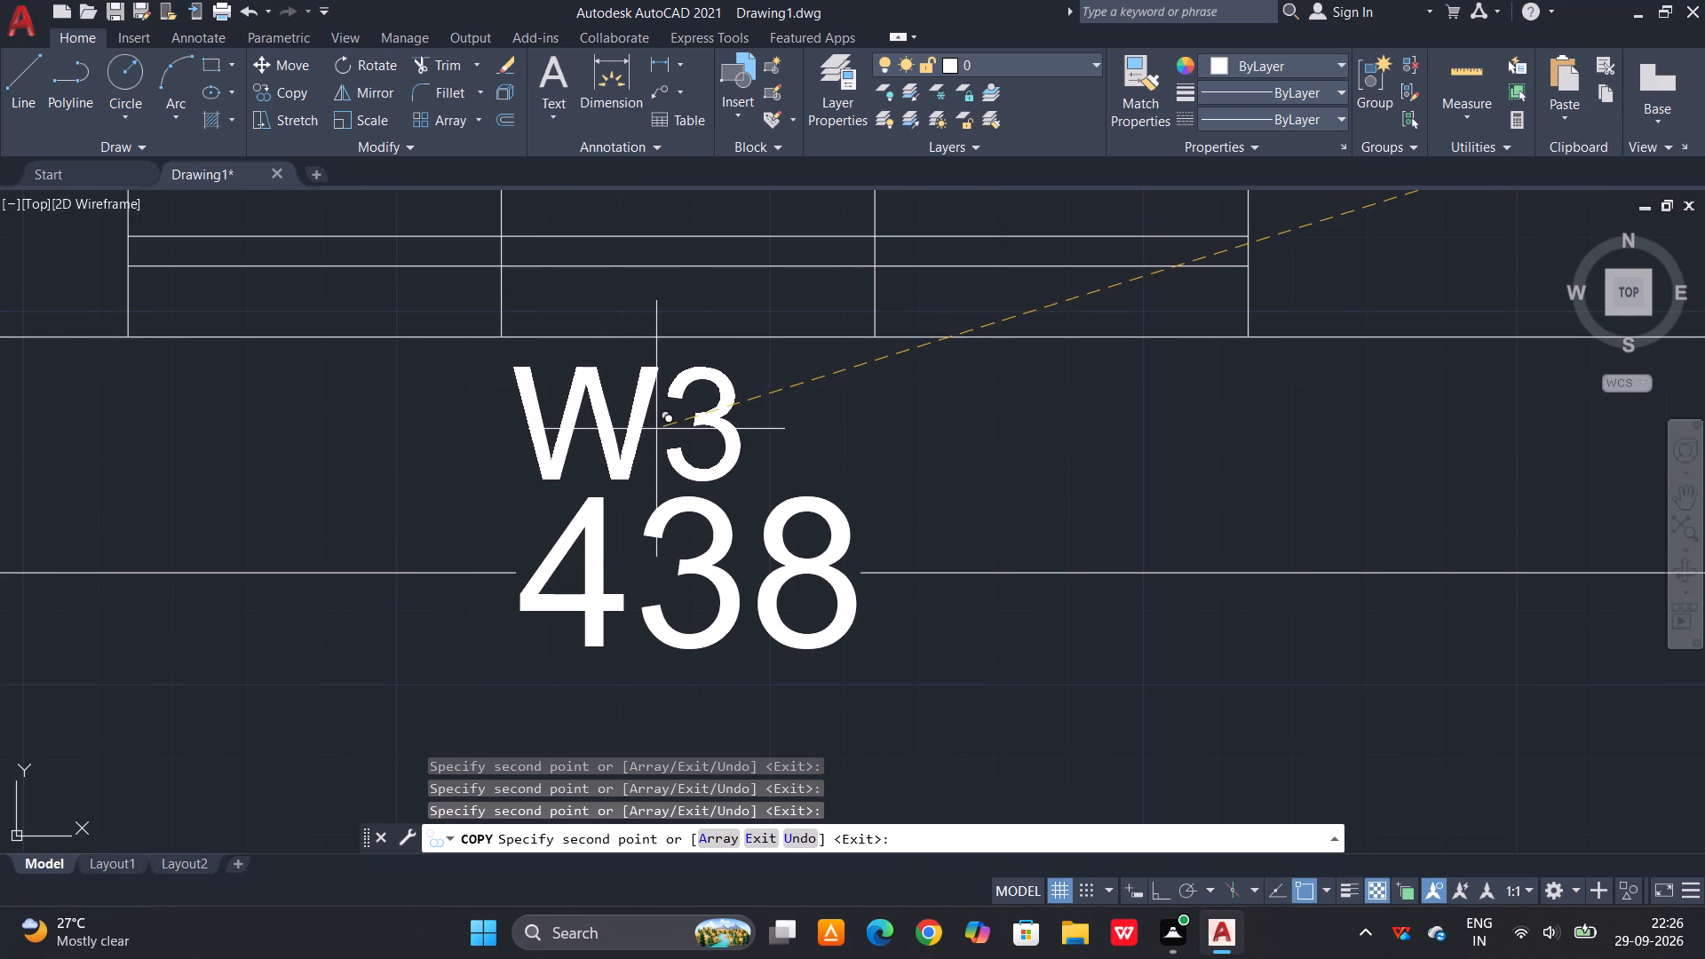
Change the UP text at the entrance opening between the living room and sitout to D.
scroll(324, 426, down, 3)
scroll(440, 432, down, 2)
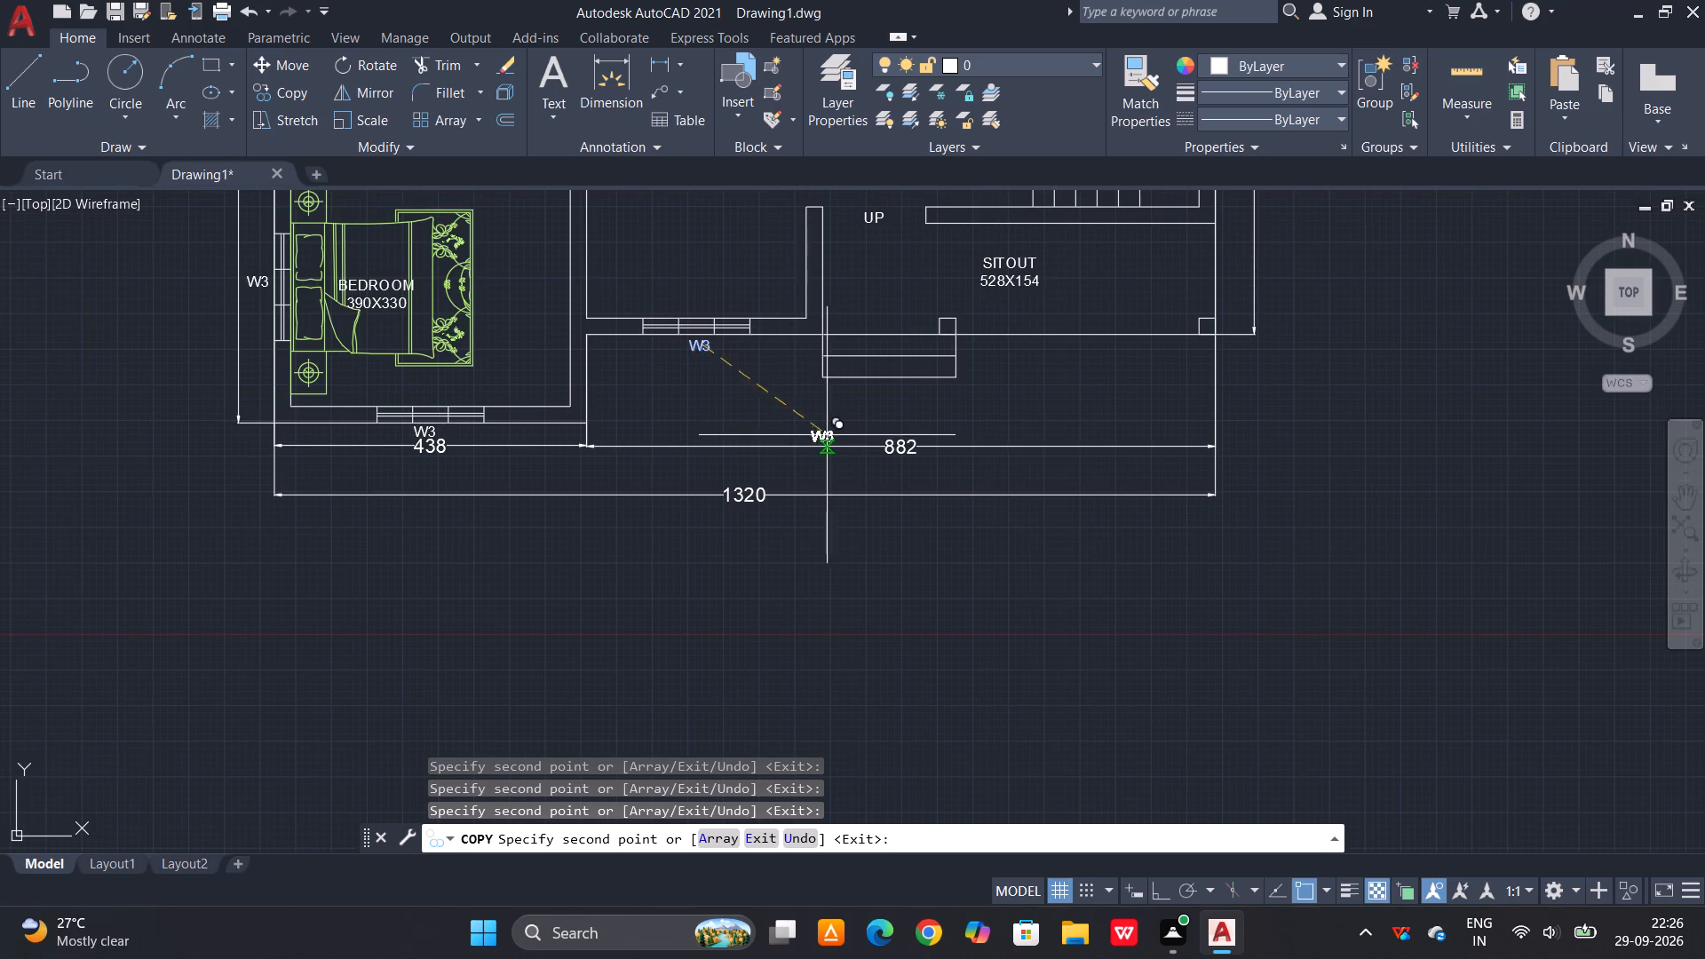
key(Escape)
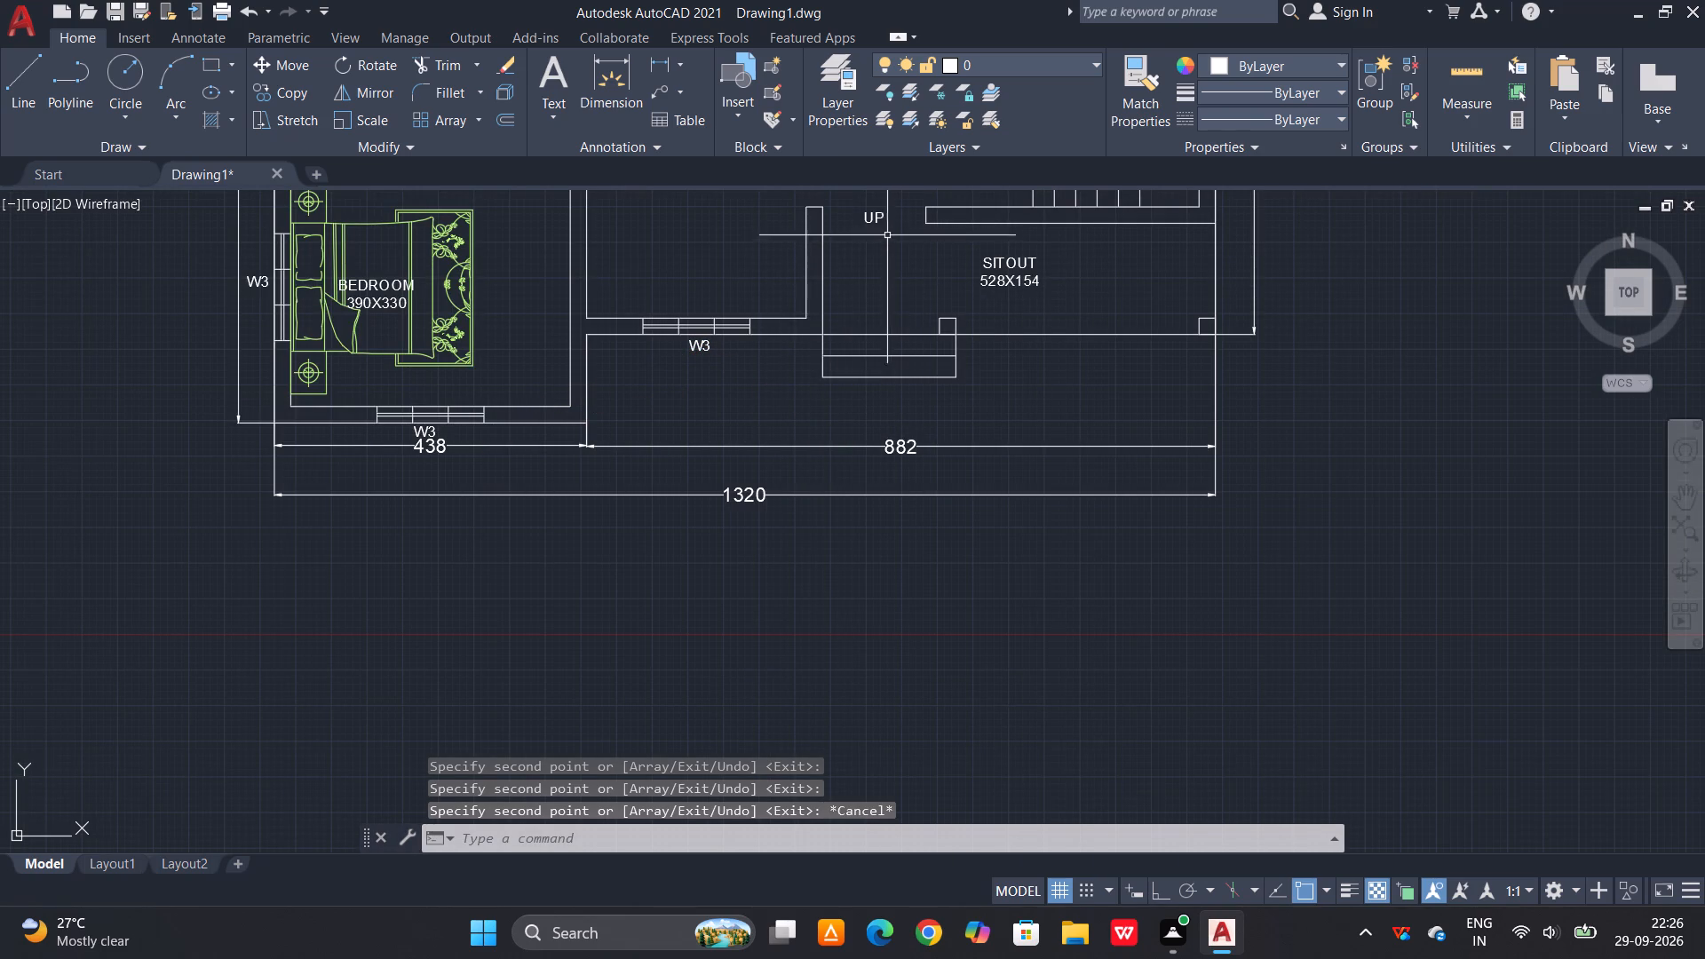
click(876, 218)
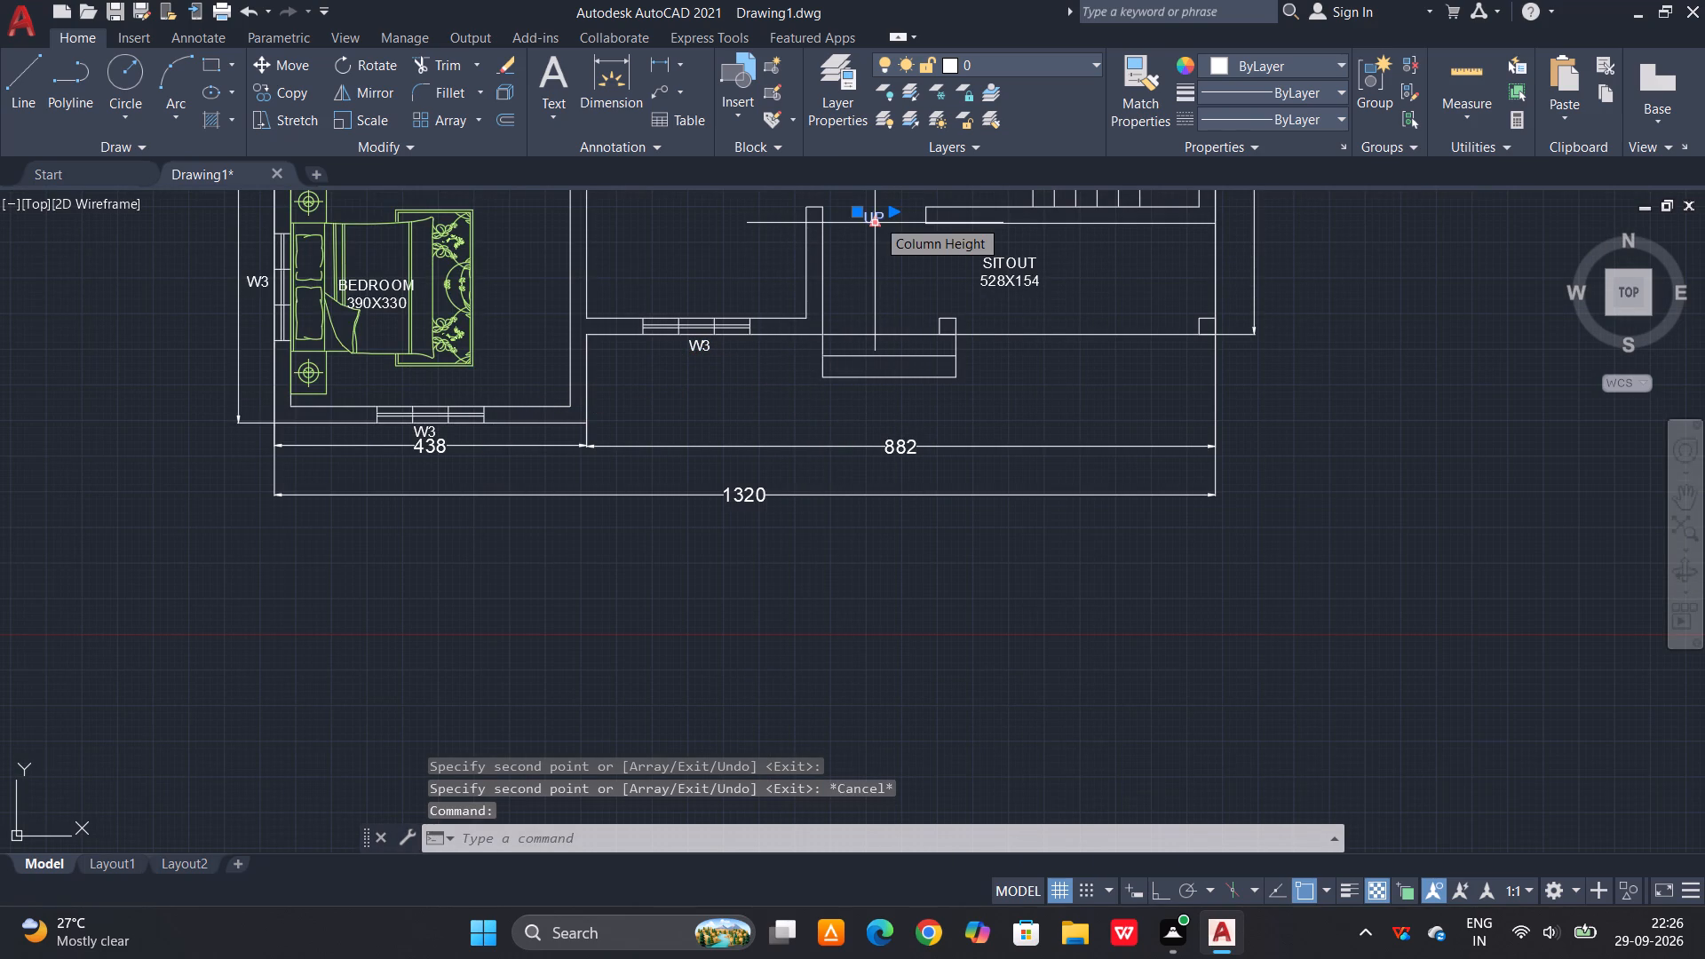
scroll(875, 221, up, 3)
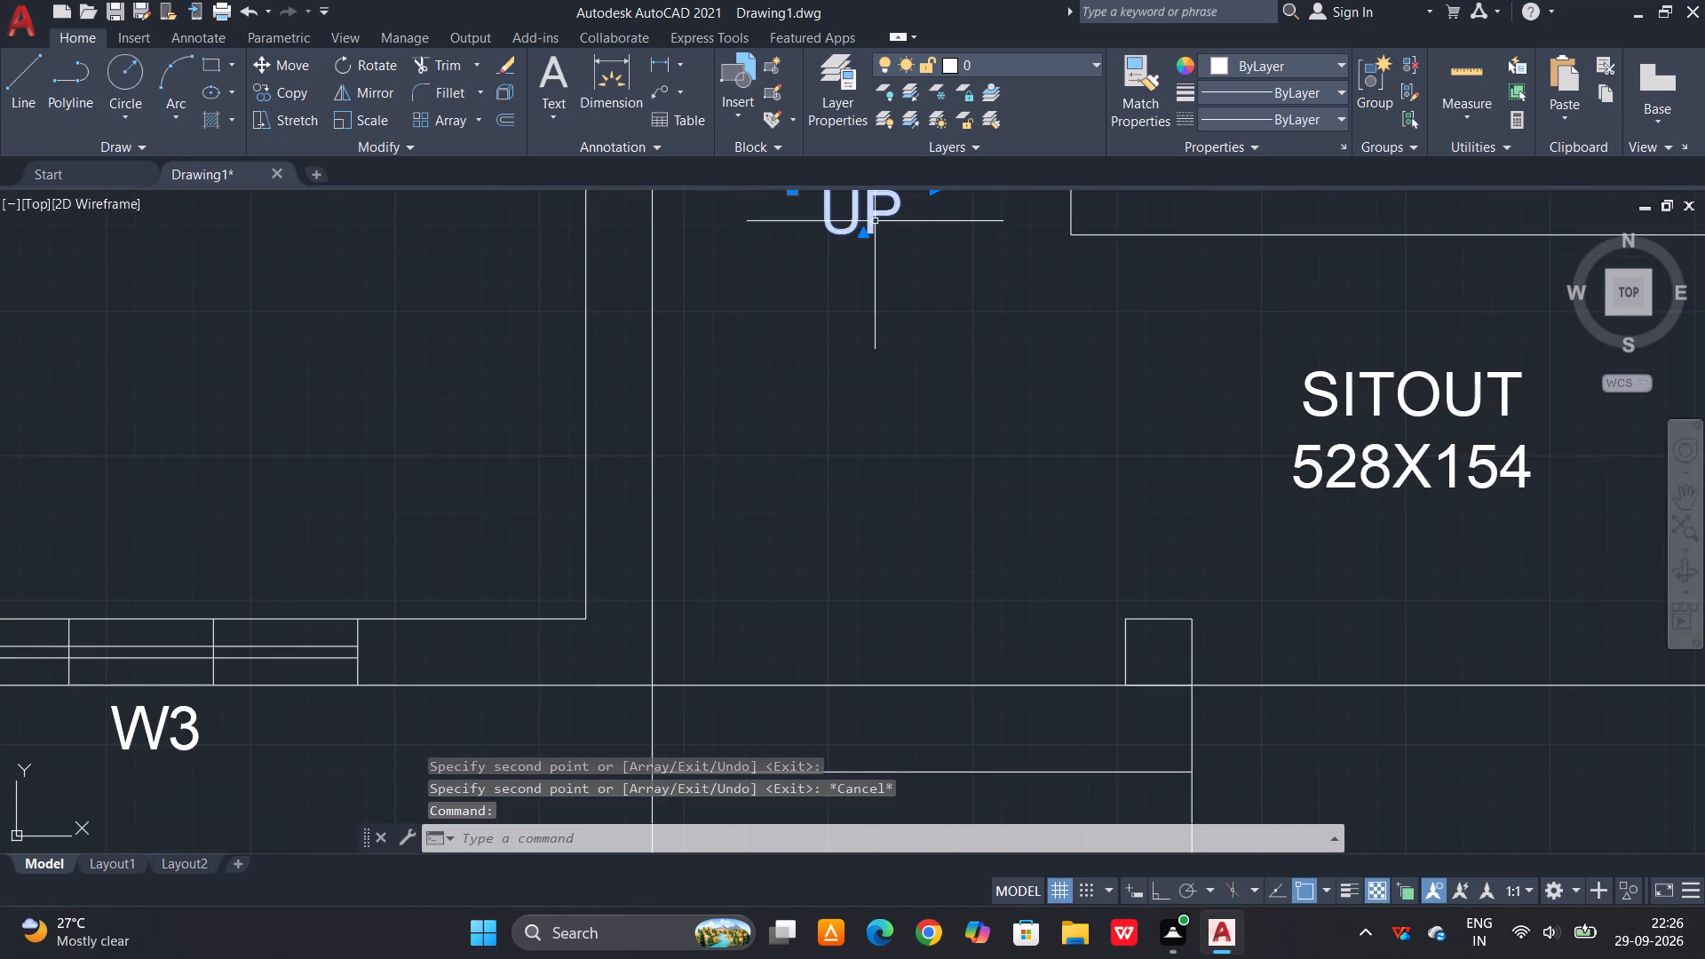
double_click(874, 221)
click(870, 223)
click(855, 227)
double_click(844, 231)
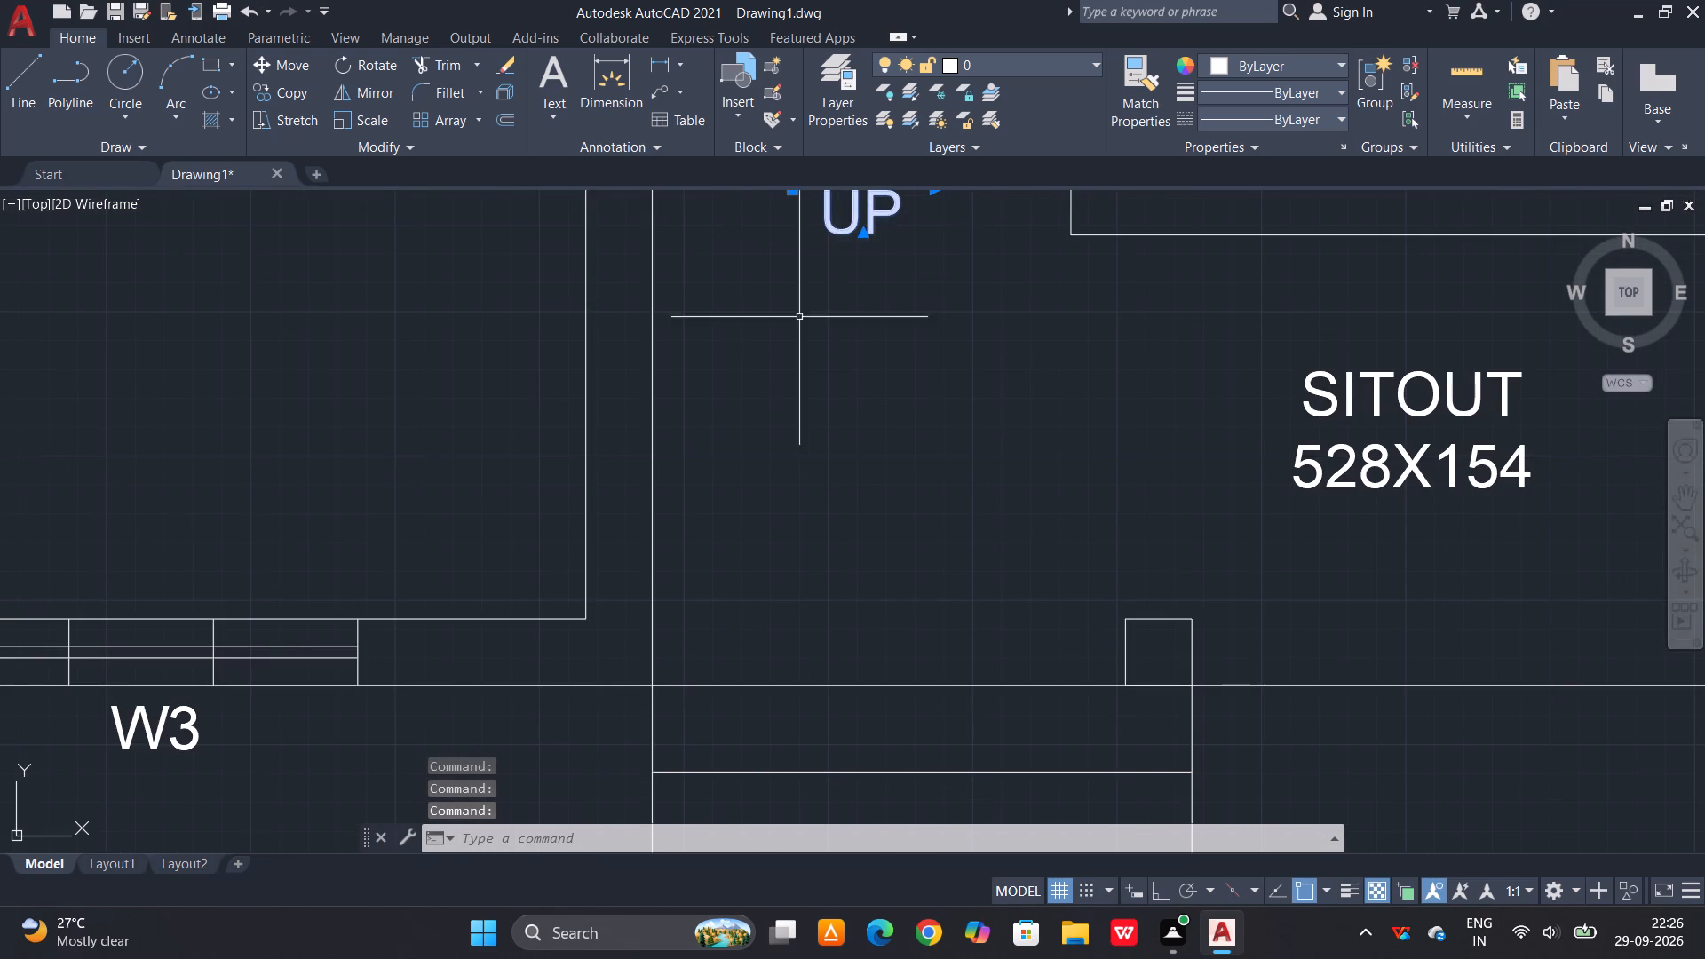
scroll(791, 368, down, 2)
triple_click(817, 307)
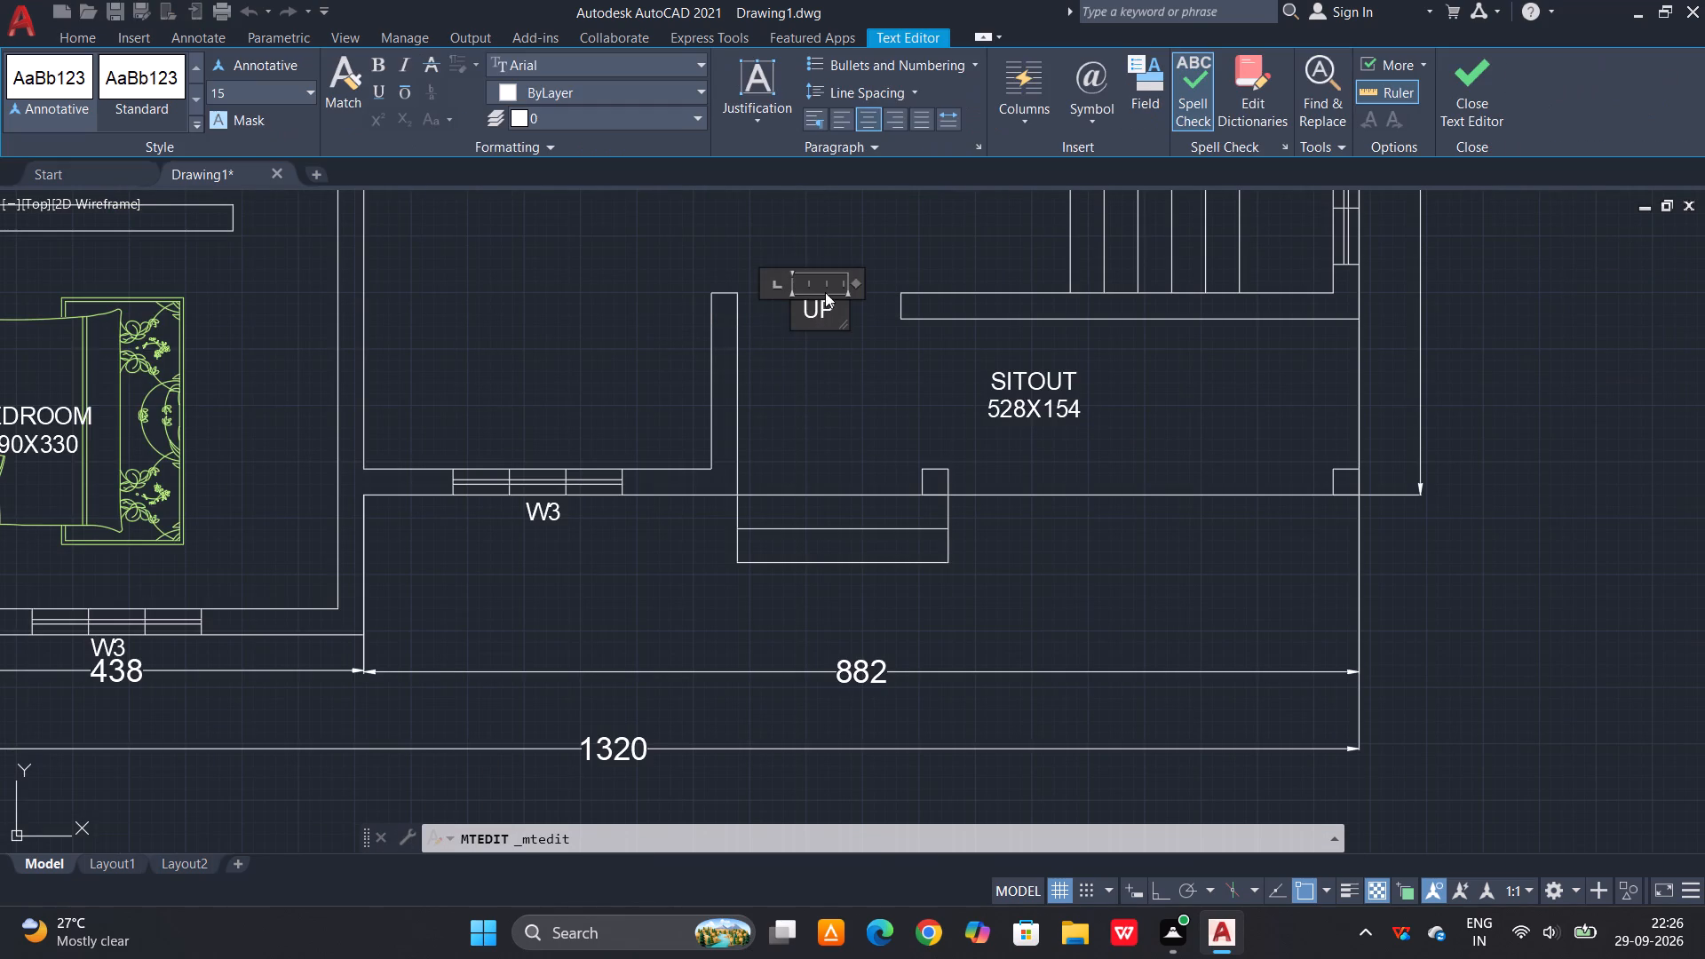
key(ctrl+a)
key(d)
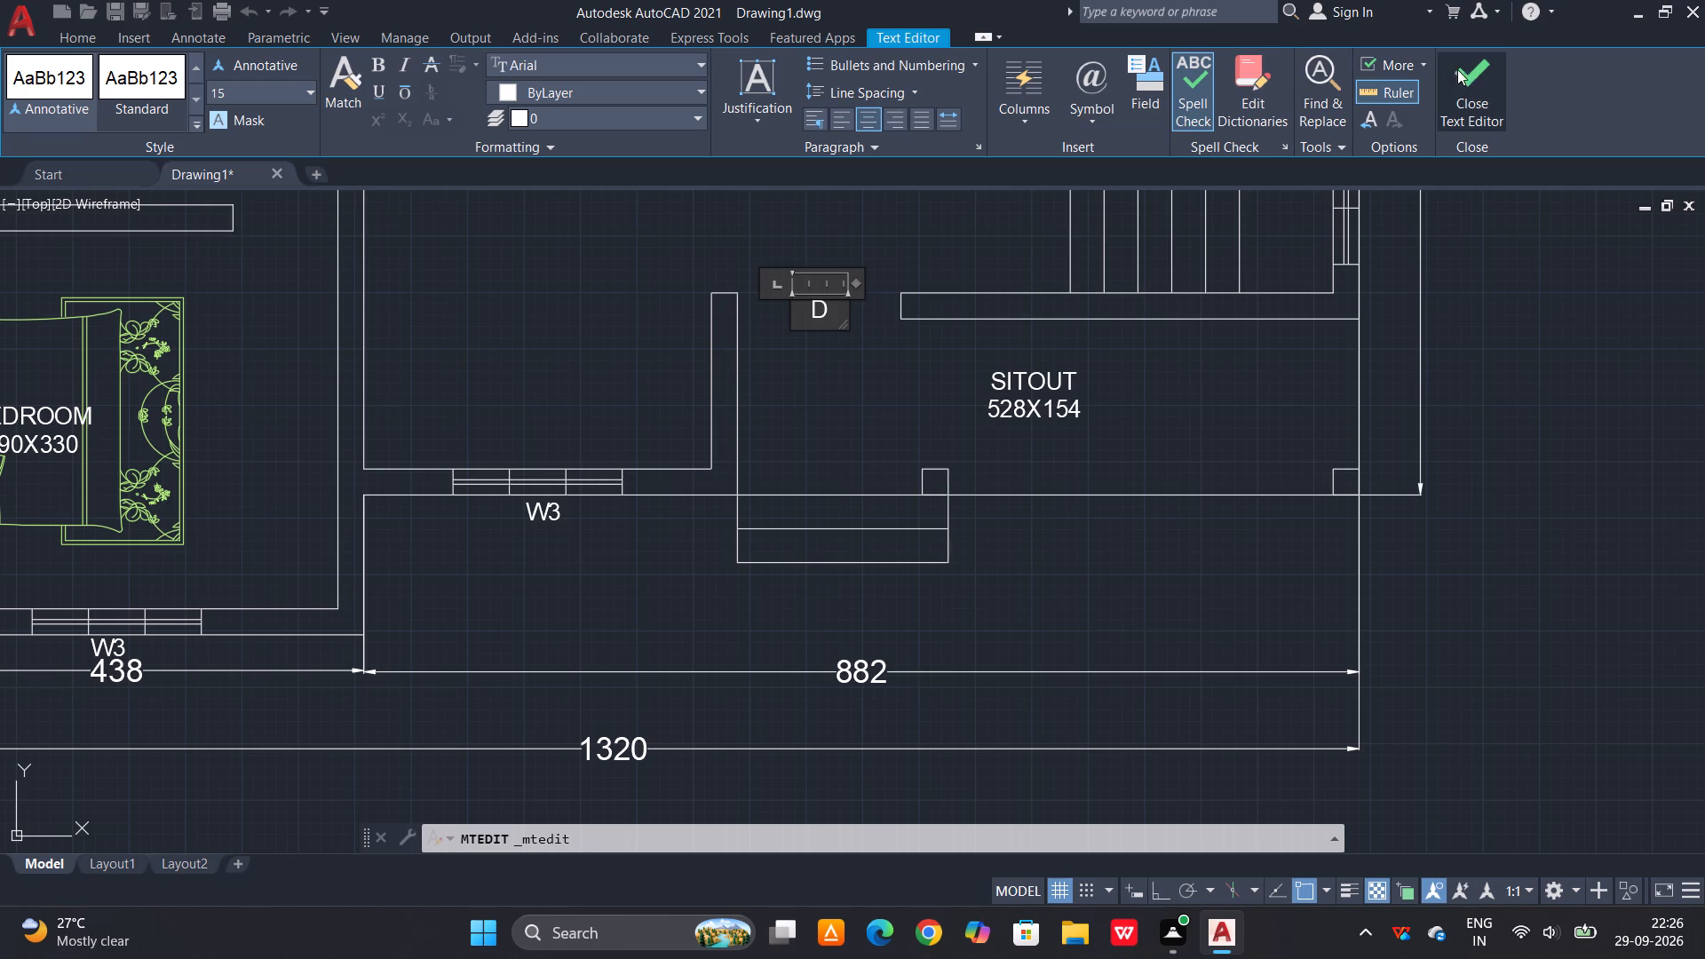
click(1464, 67)
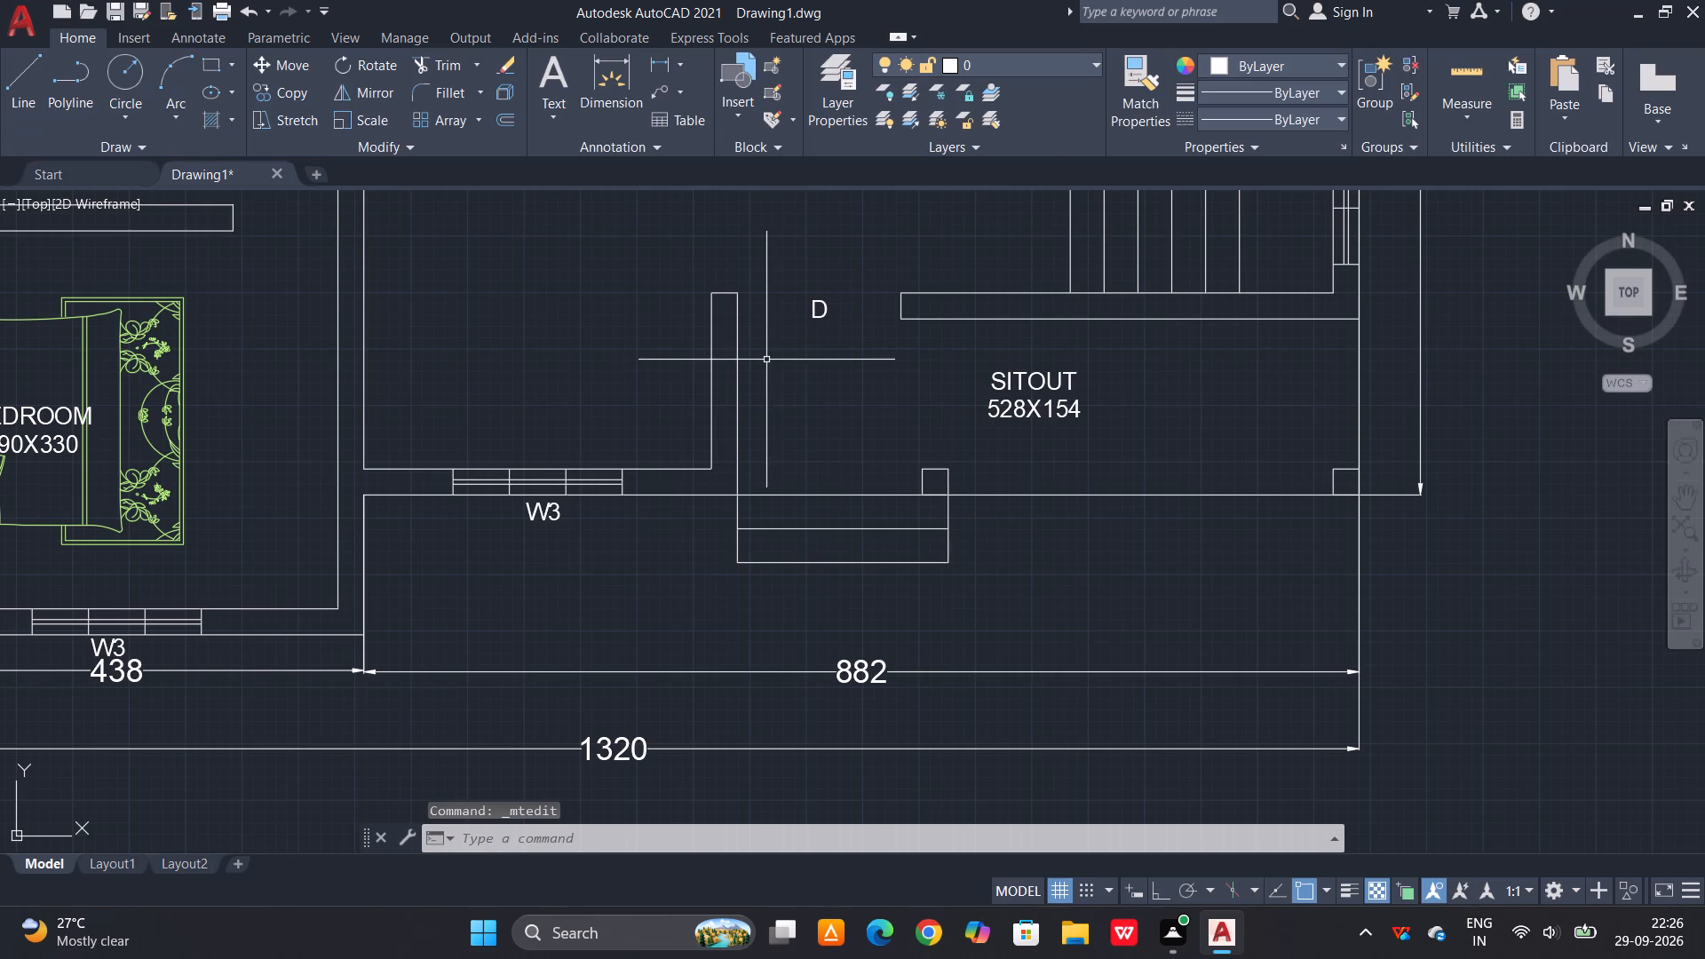
Copy the D label into the 276X150 toilet's door opening and the passage opening just northeast of that toilet.
middle_drag(744, 351, 694, 422)
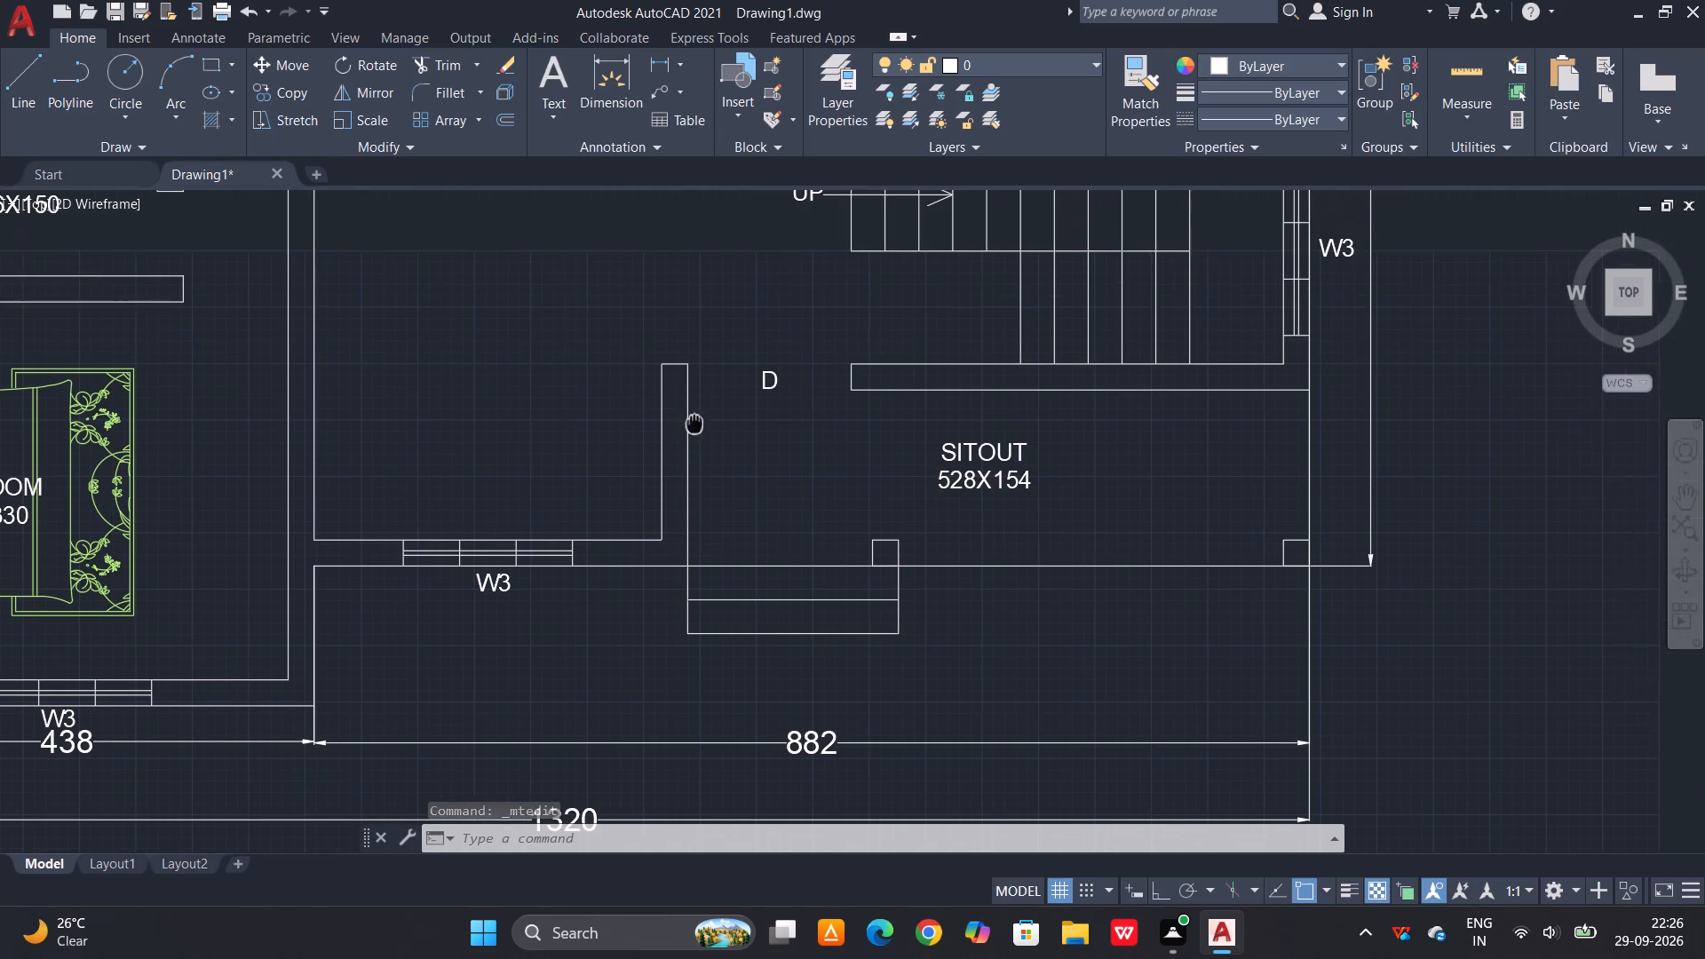
middle_drag(694, 422, 694, 422)
click(765, 376)
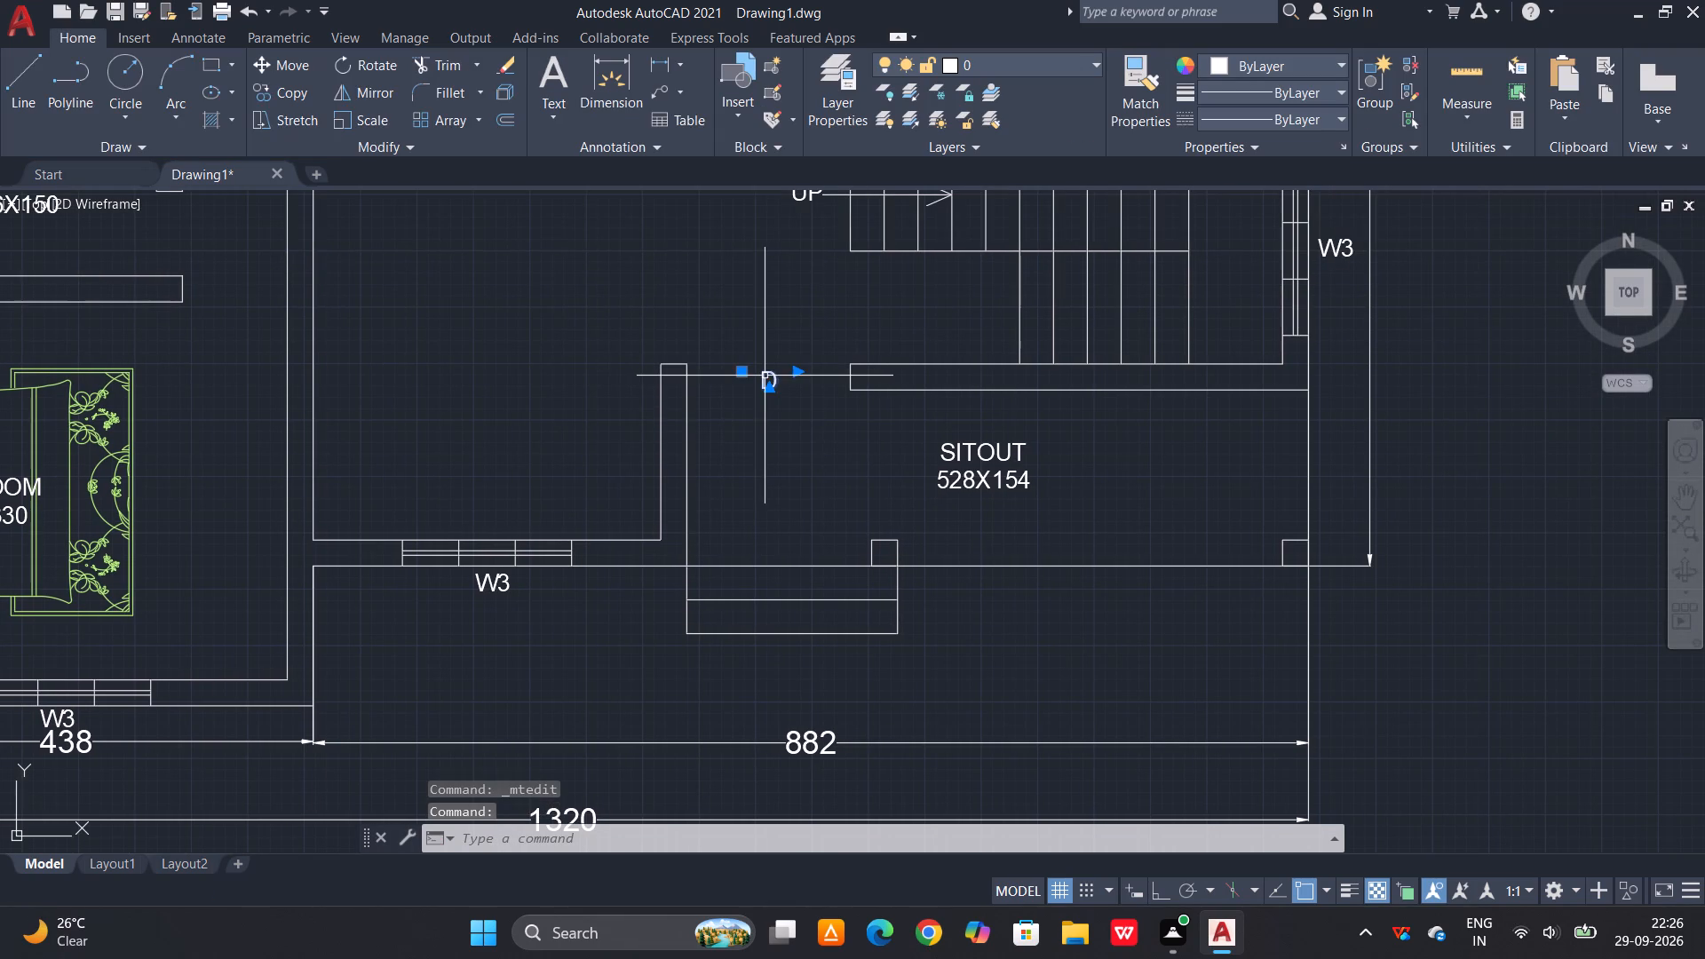
key(c)
key(o)
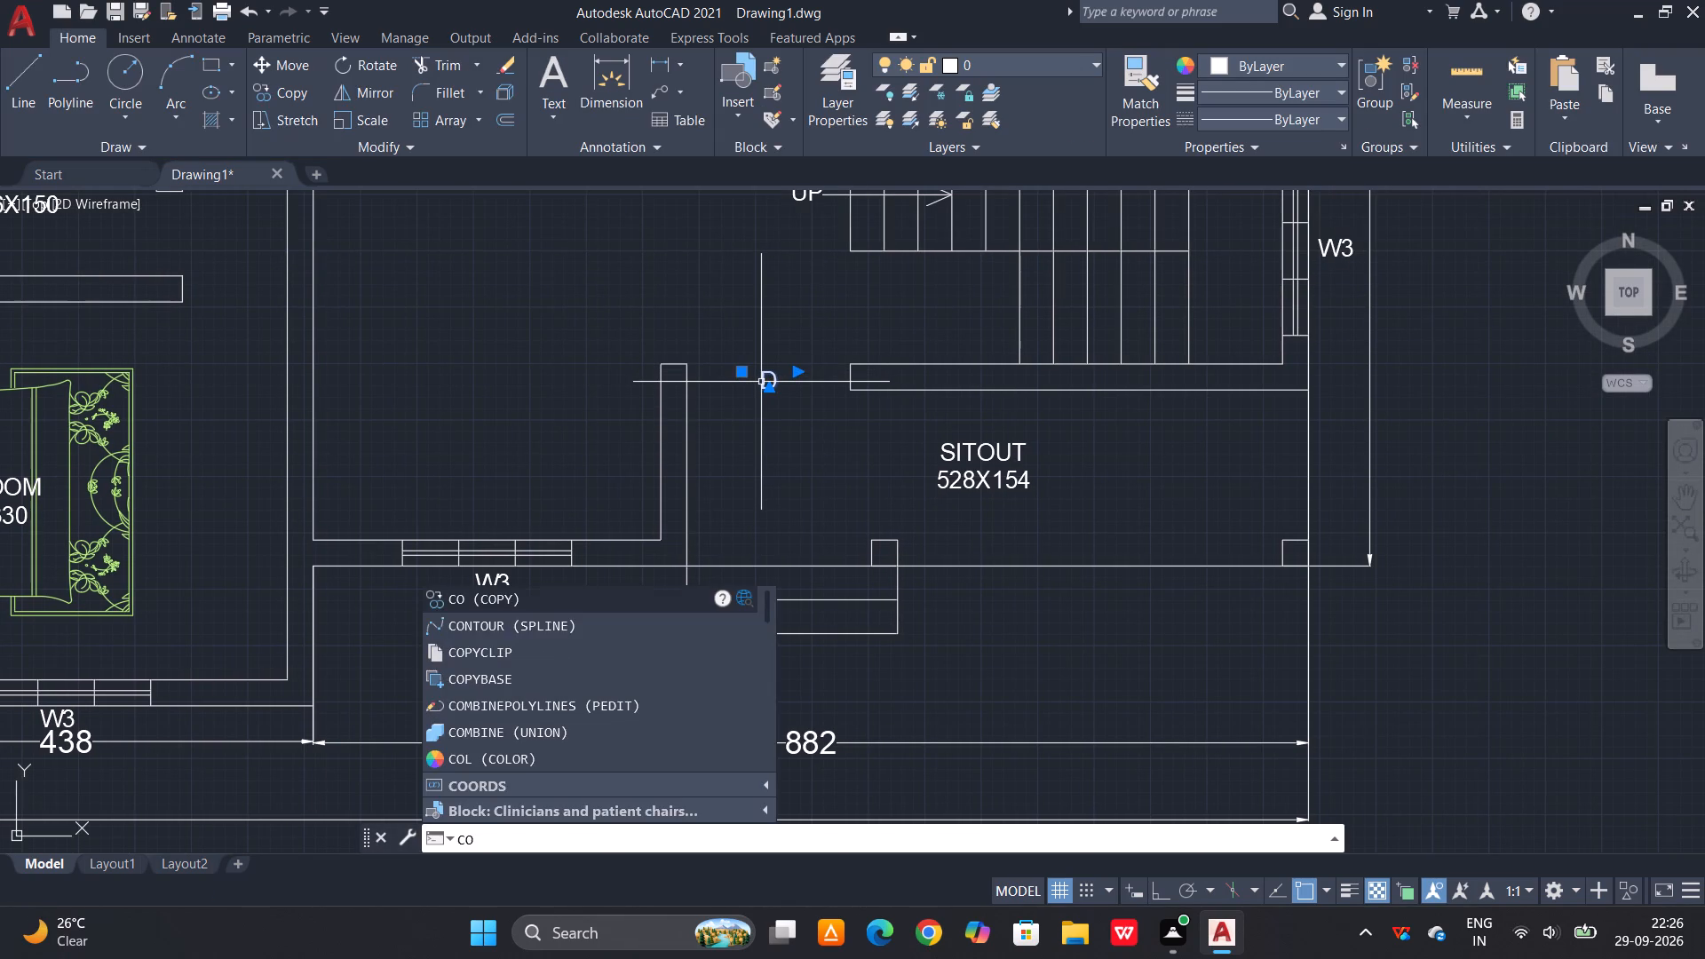
key(space)
click(765, 377)
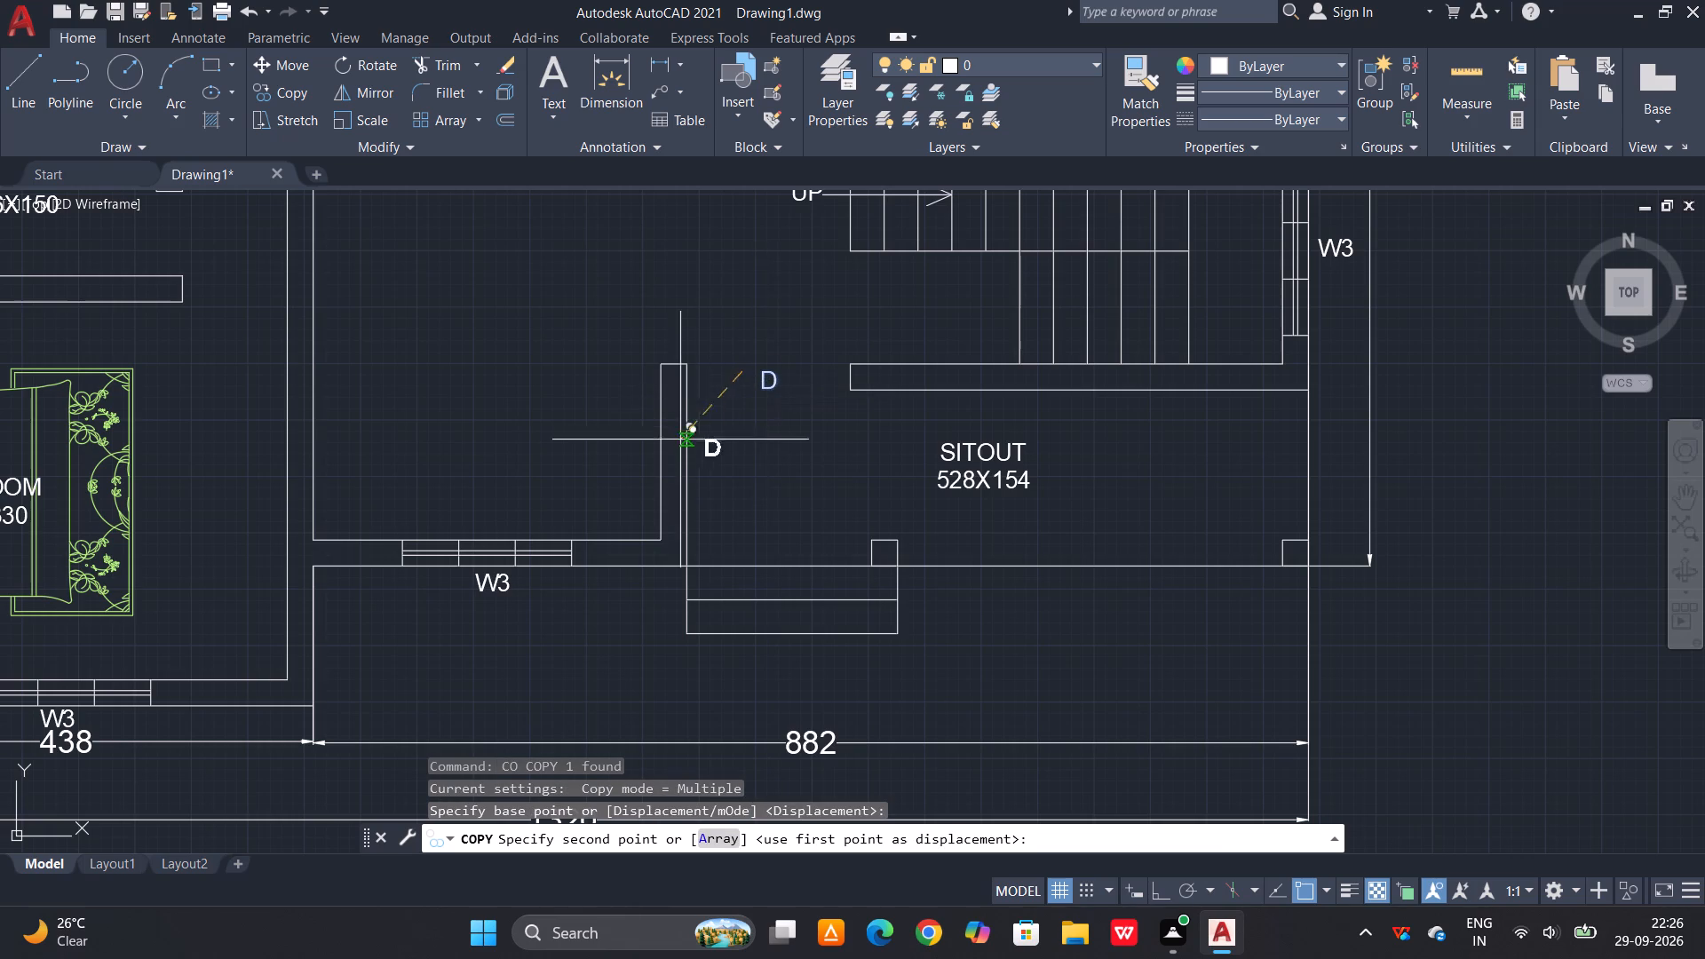
middle_drag(99, 329, 361, 453)
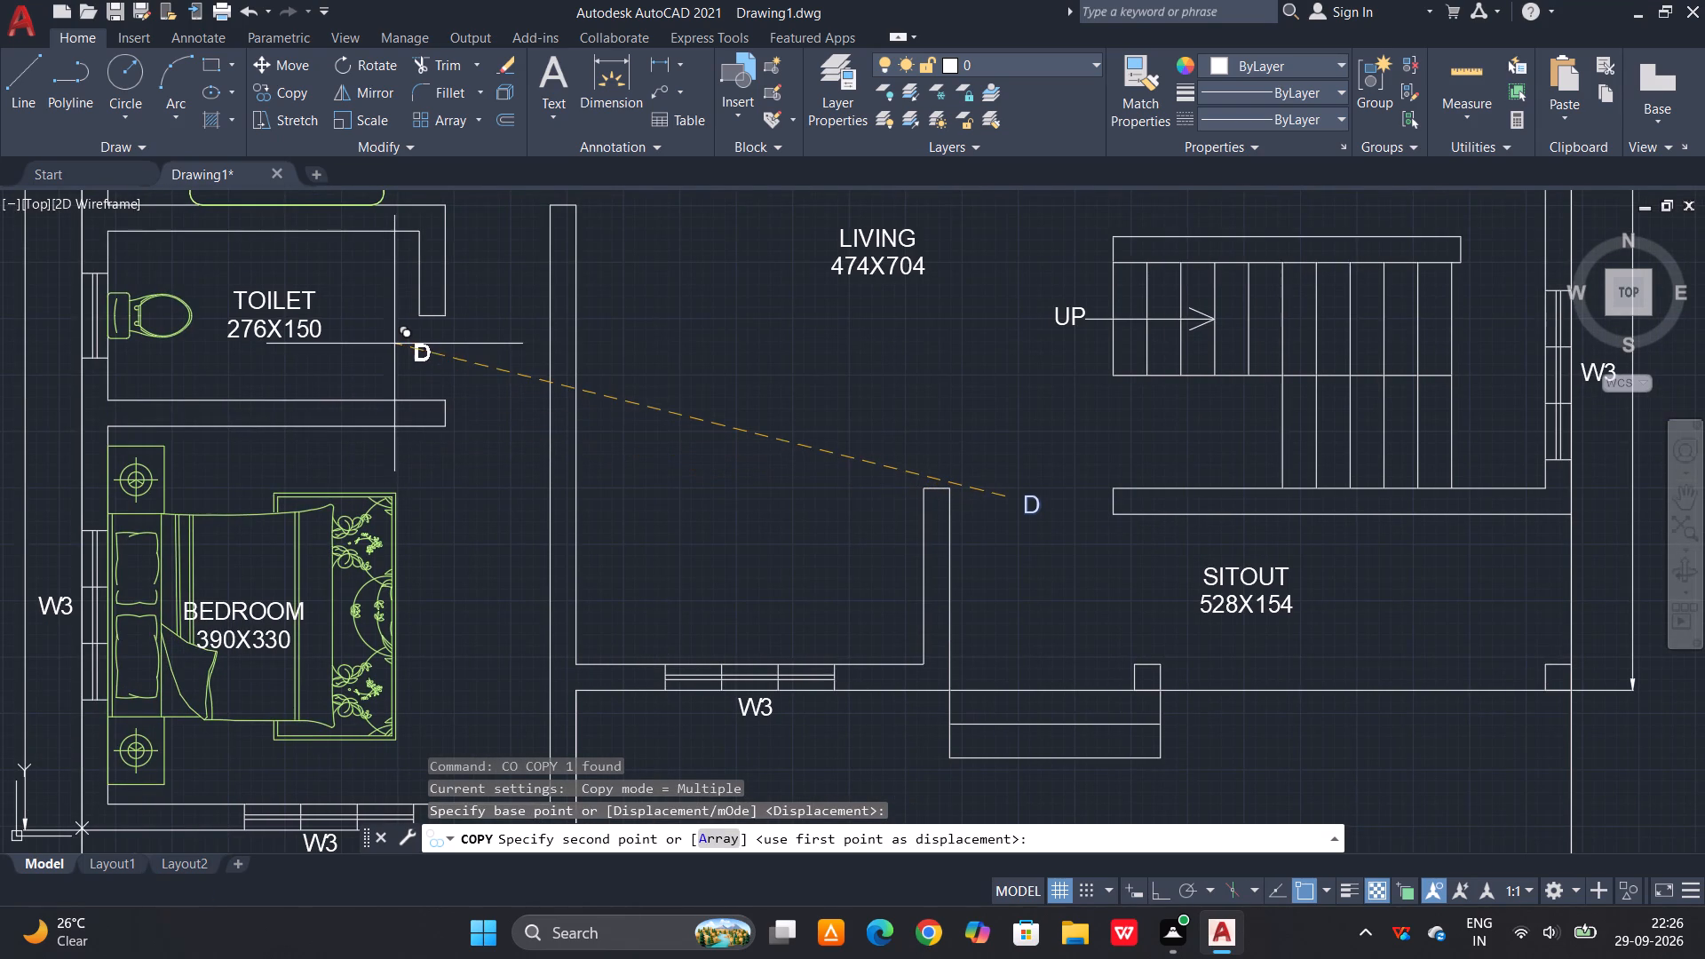
click(399, 345)
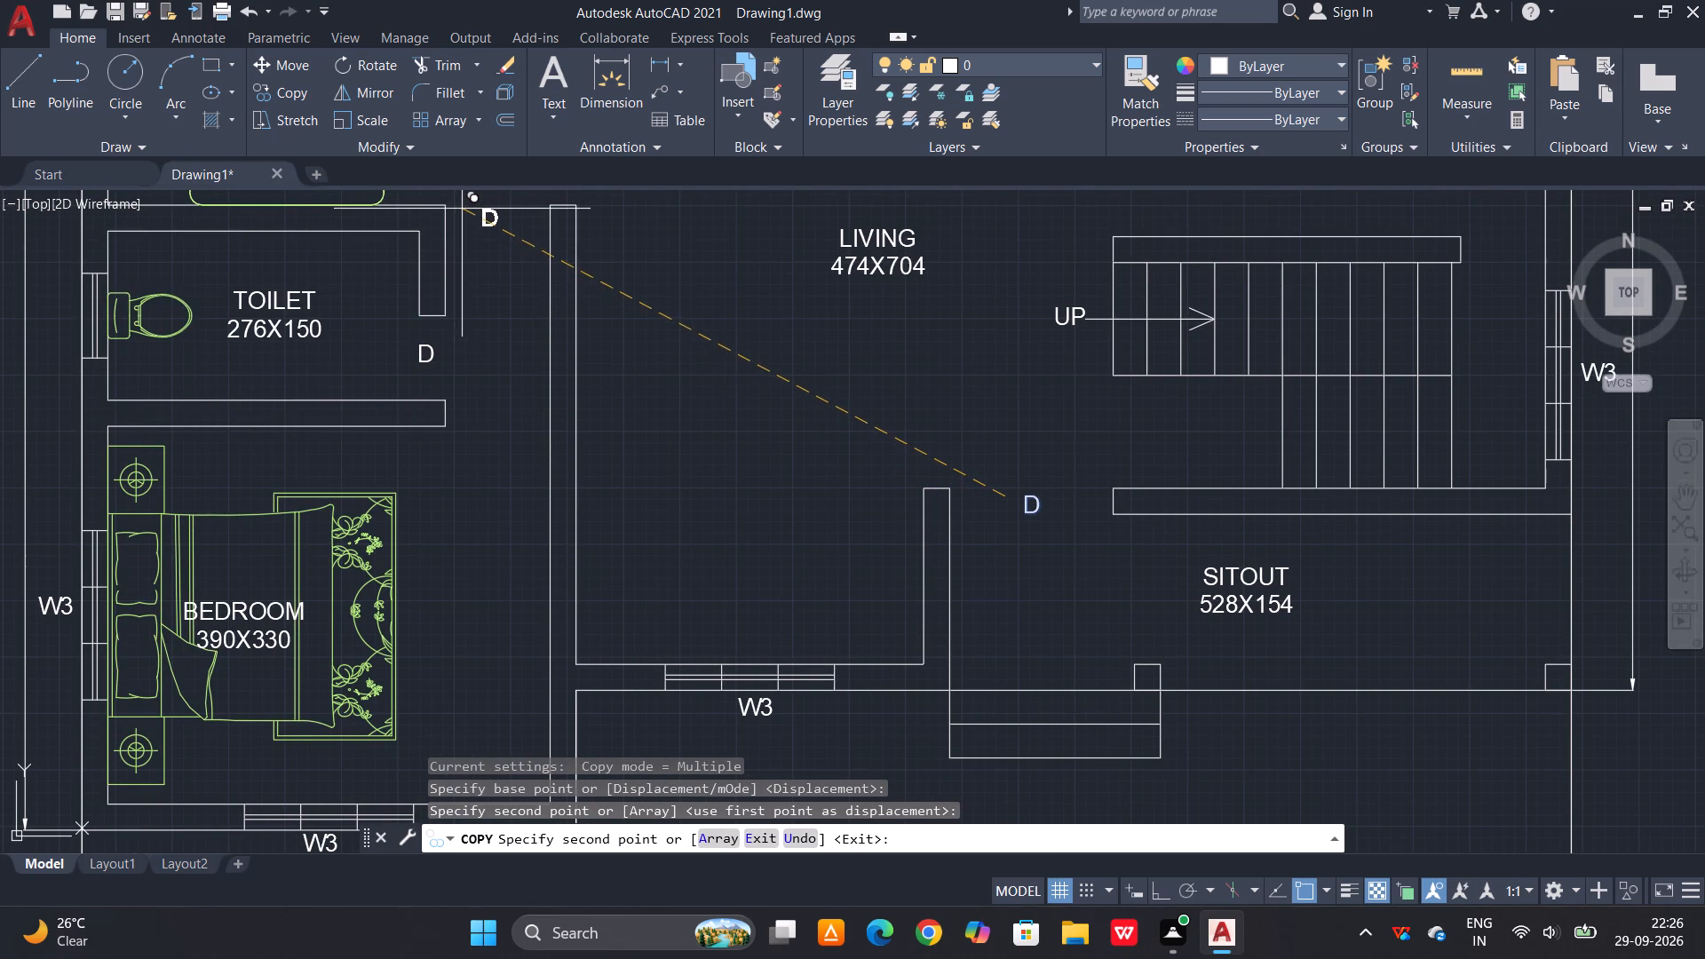
click(465, 208)
scroll(502, 194, up, 1)
key(Escape)
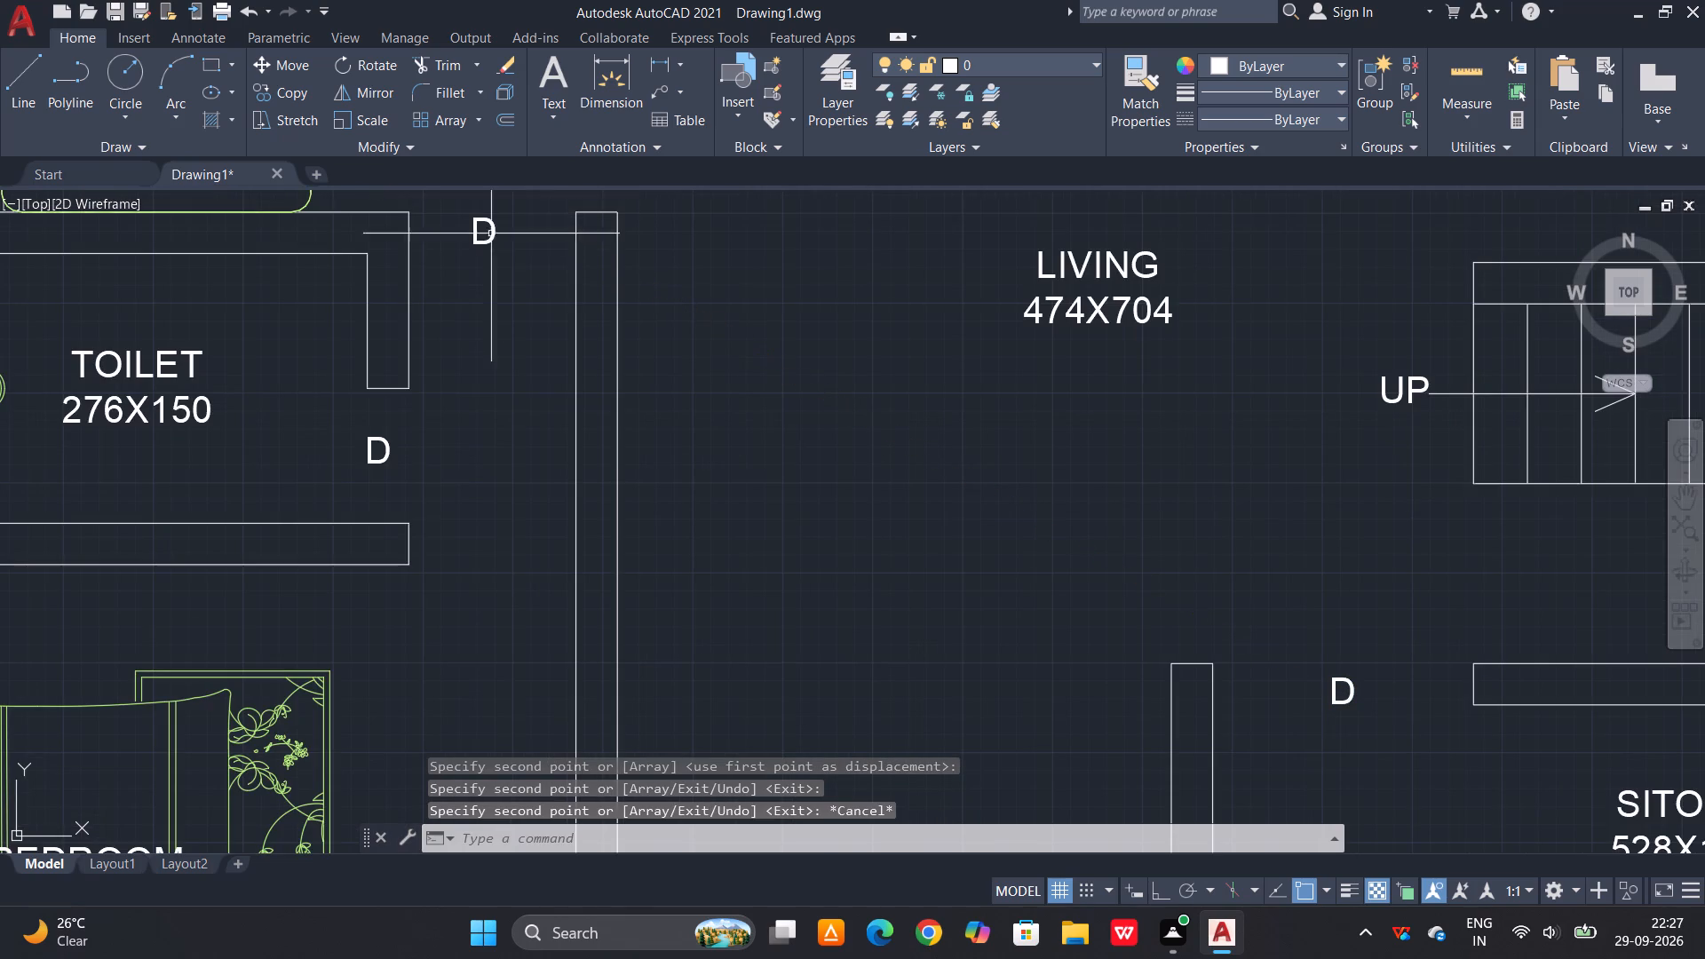
Change the copied label in the passage opening northeast of the 276X150 toilet to D1.
double_click(488, 233)
double_click(472, 244)
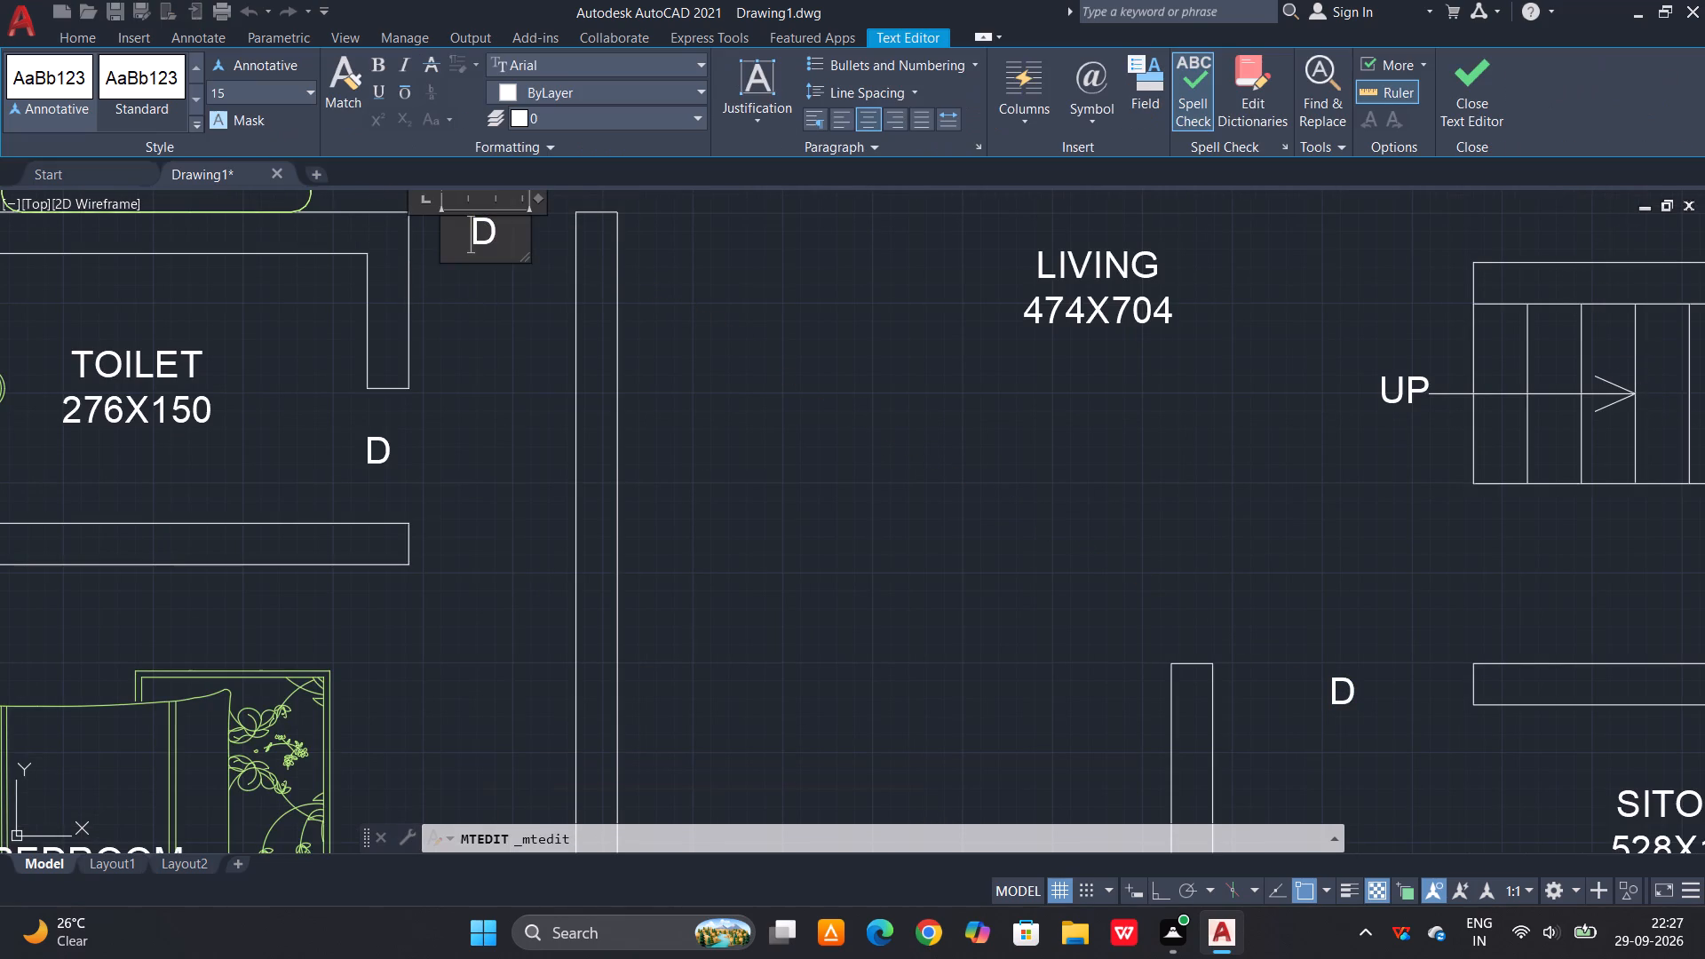
click(503, 229)
key(1)
click(1487, 93)
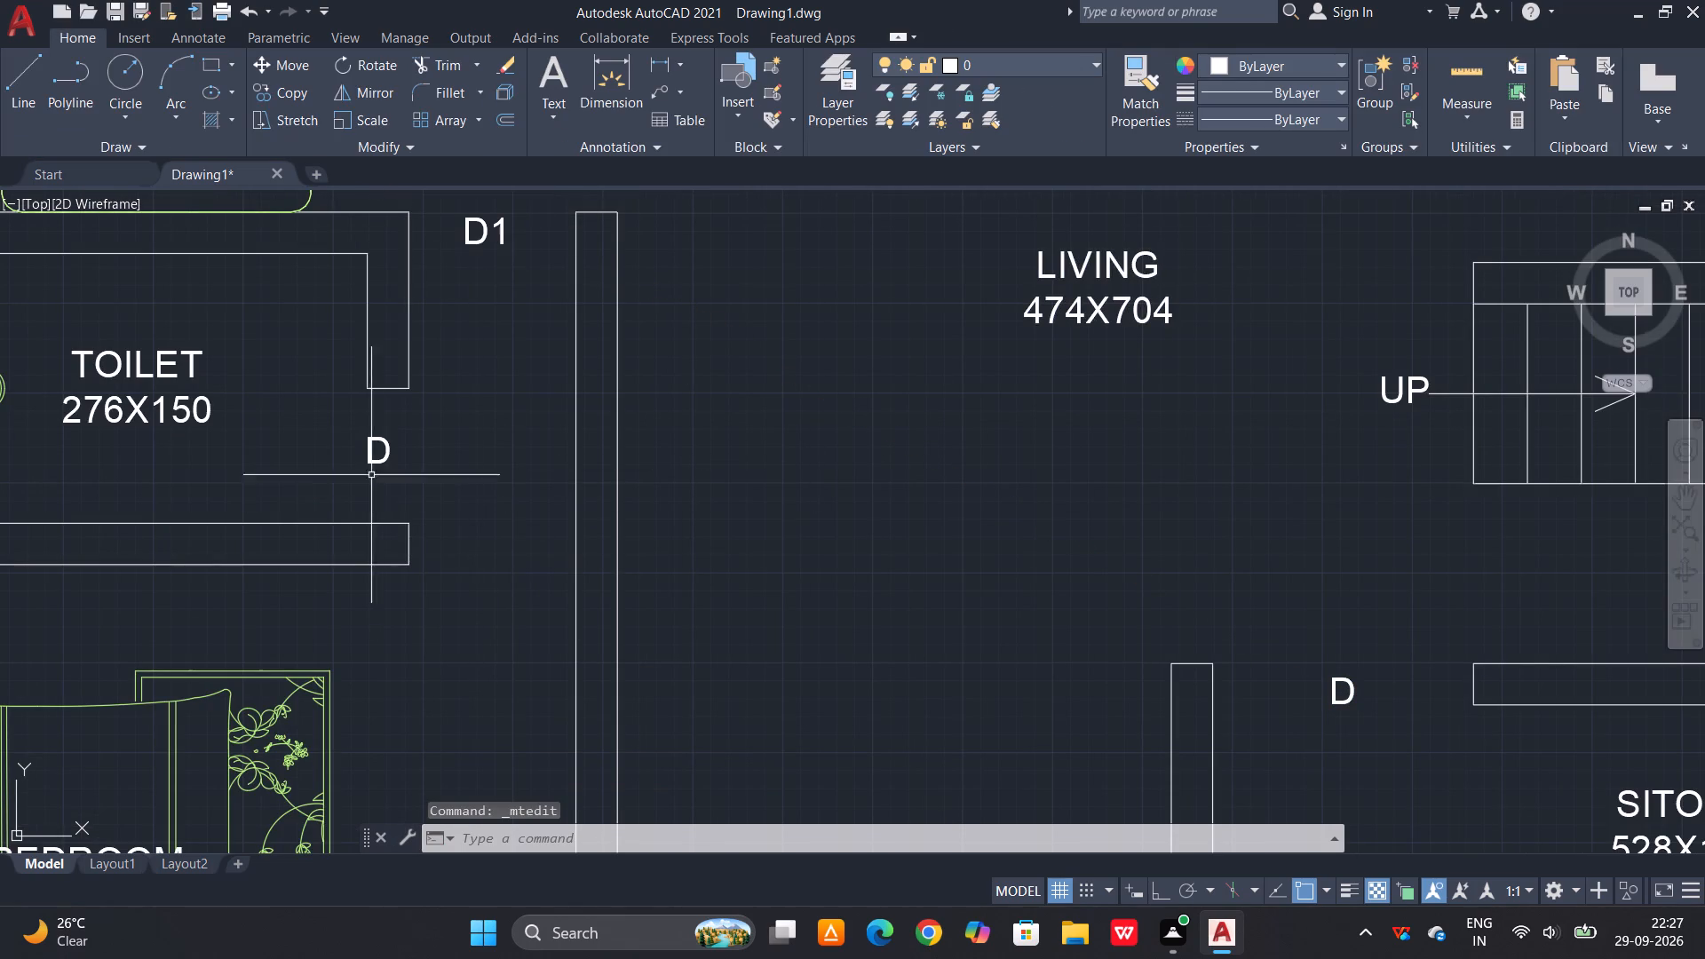
Change the label in the 276X150 toilet's door opening to D2.
double_click(387, 449)
double_click(392, 451)
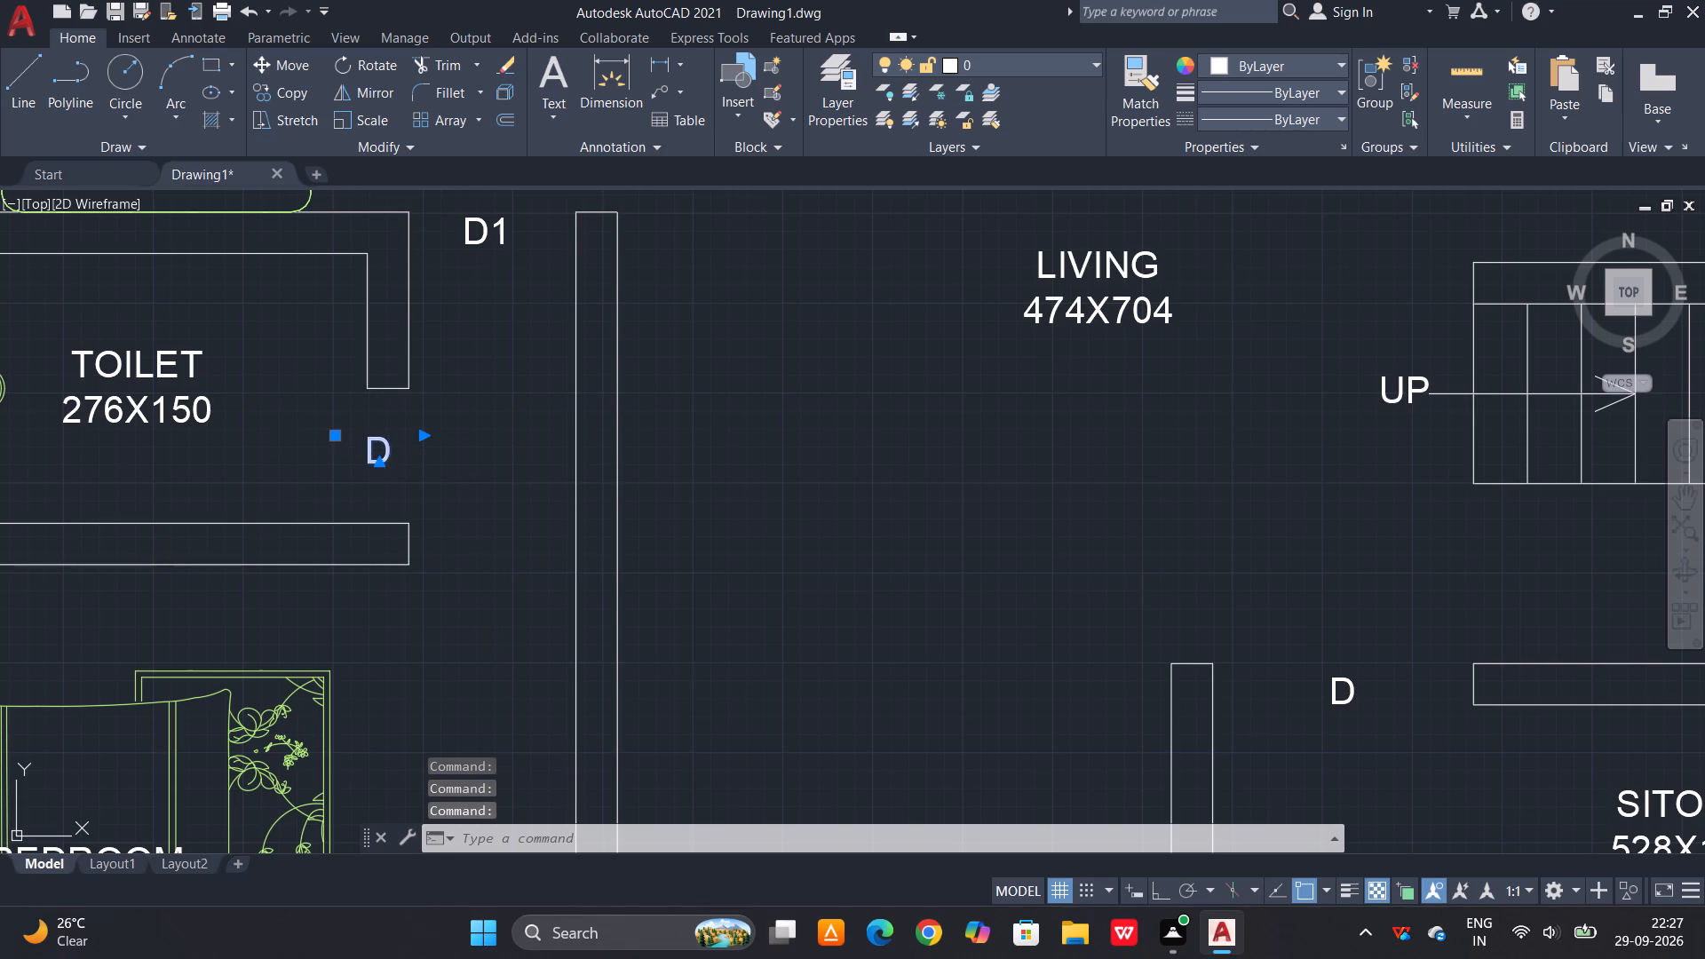
click(381, 454)
key(2)
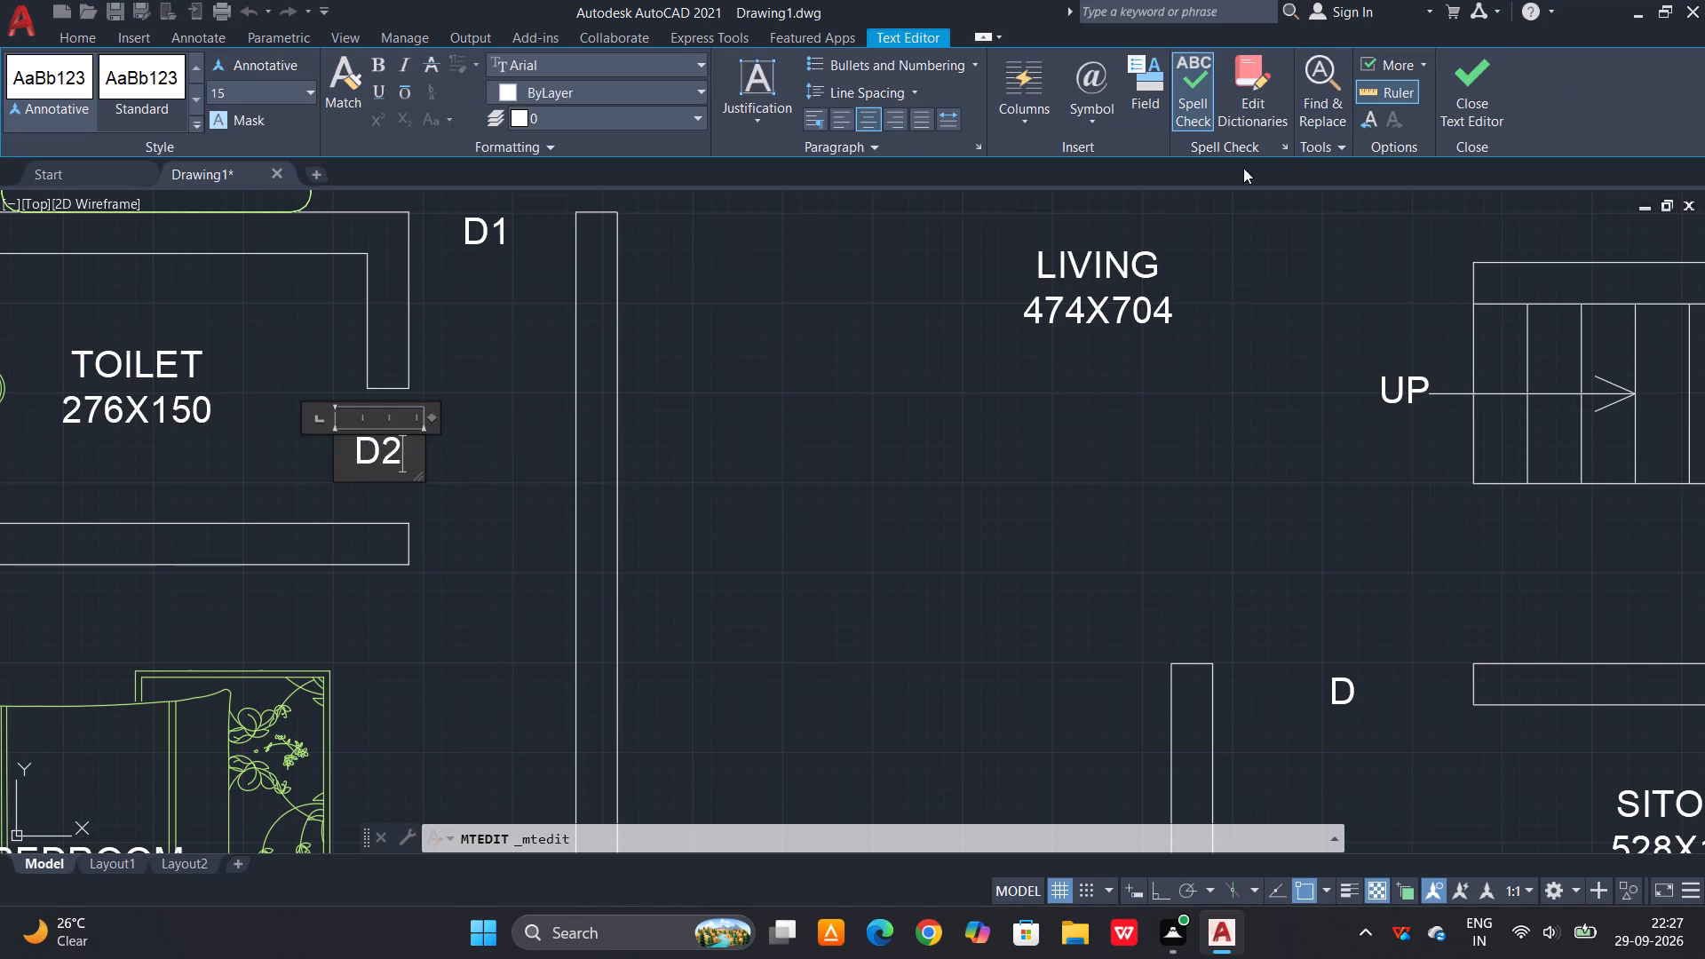
click(1462, 82)
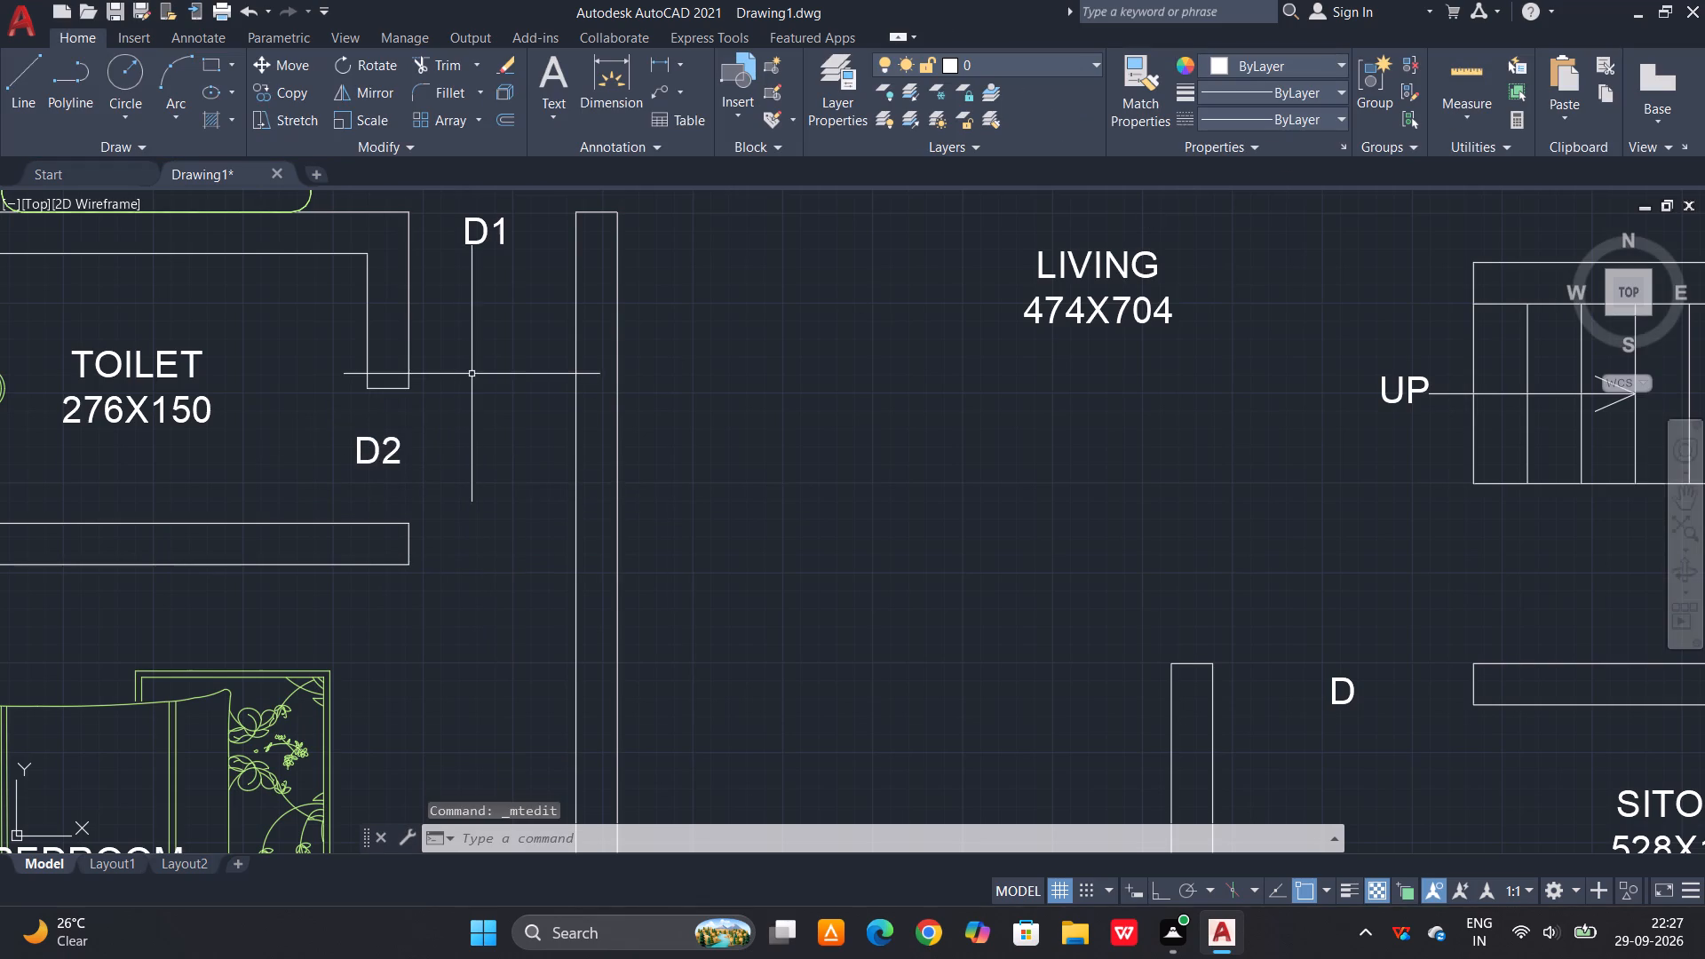
Copy the D1 label into the northwest bedroom passage opening below the 150X192 toilet and into the kitchen's west opening.
middle_drag(473, 377, 468, 521)
click(476, 379)
key(c)
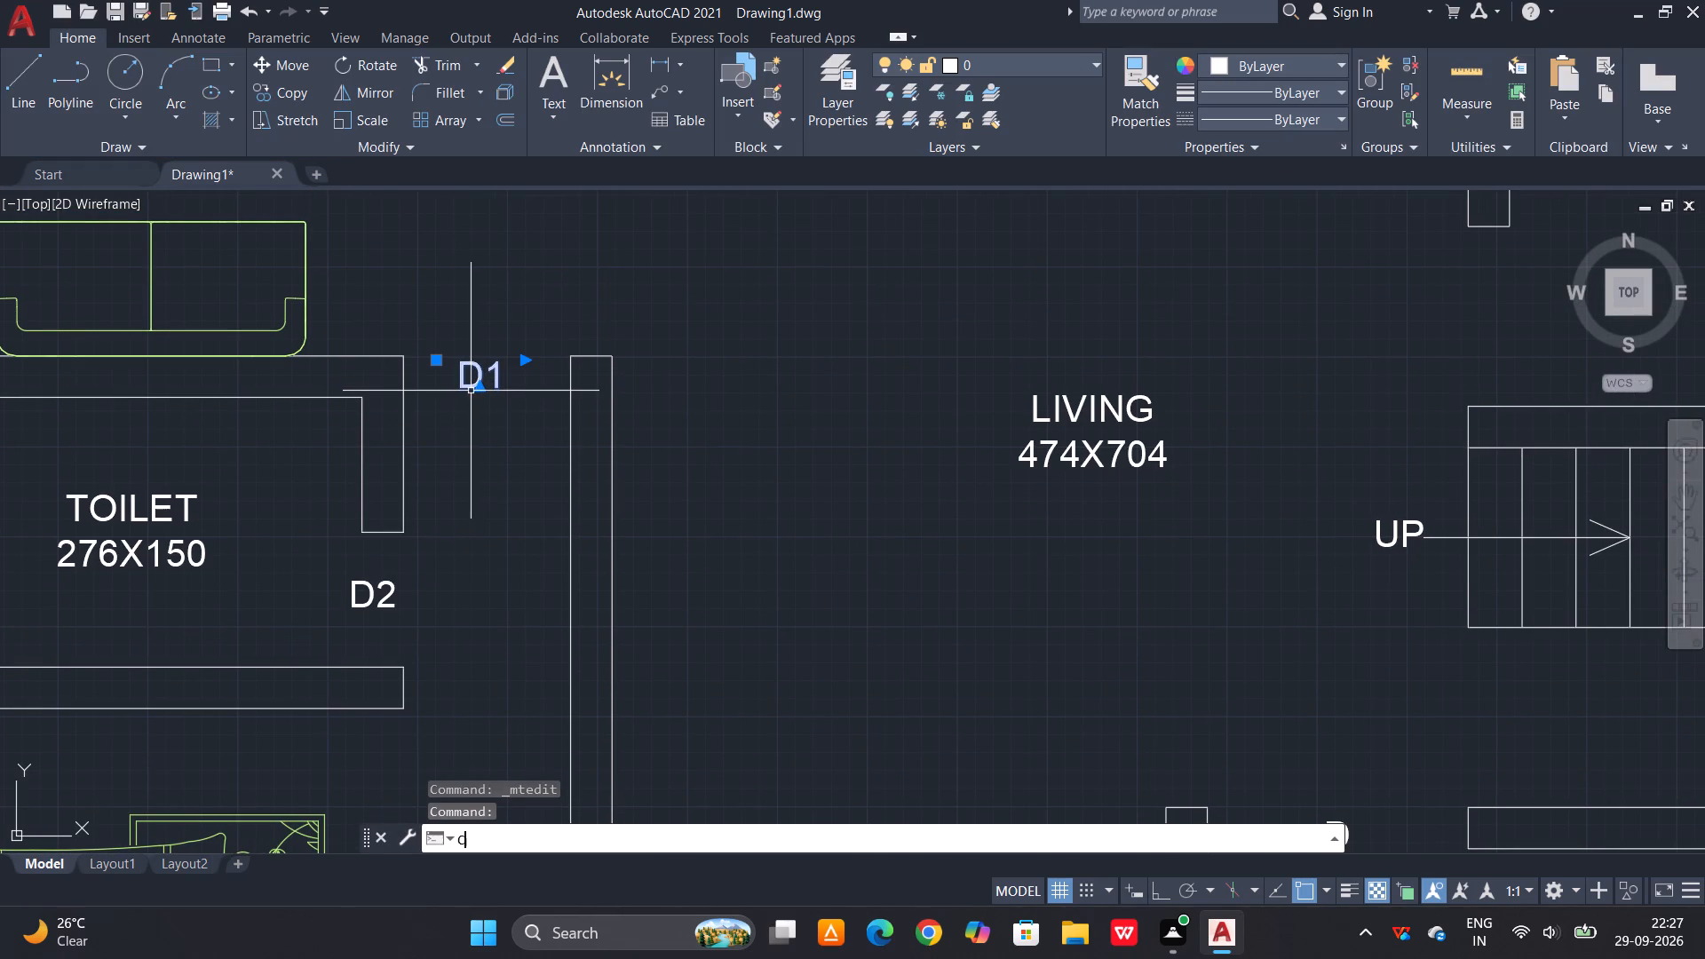
key(o)
key(space)
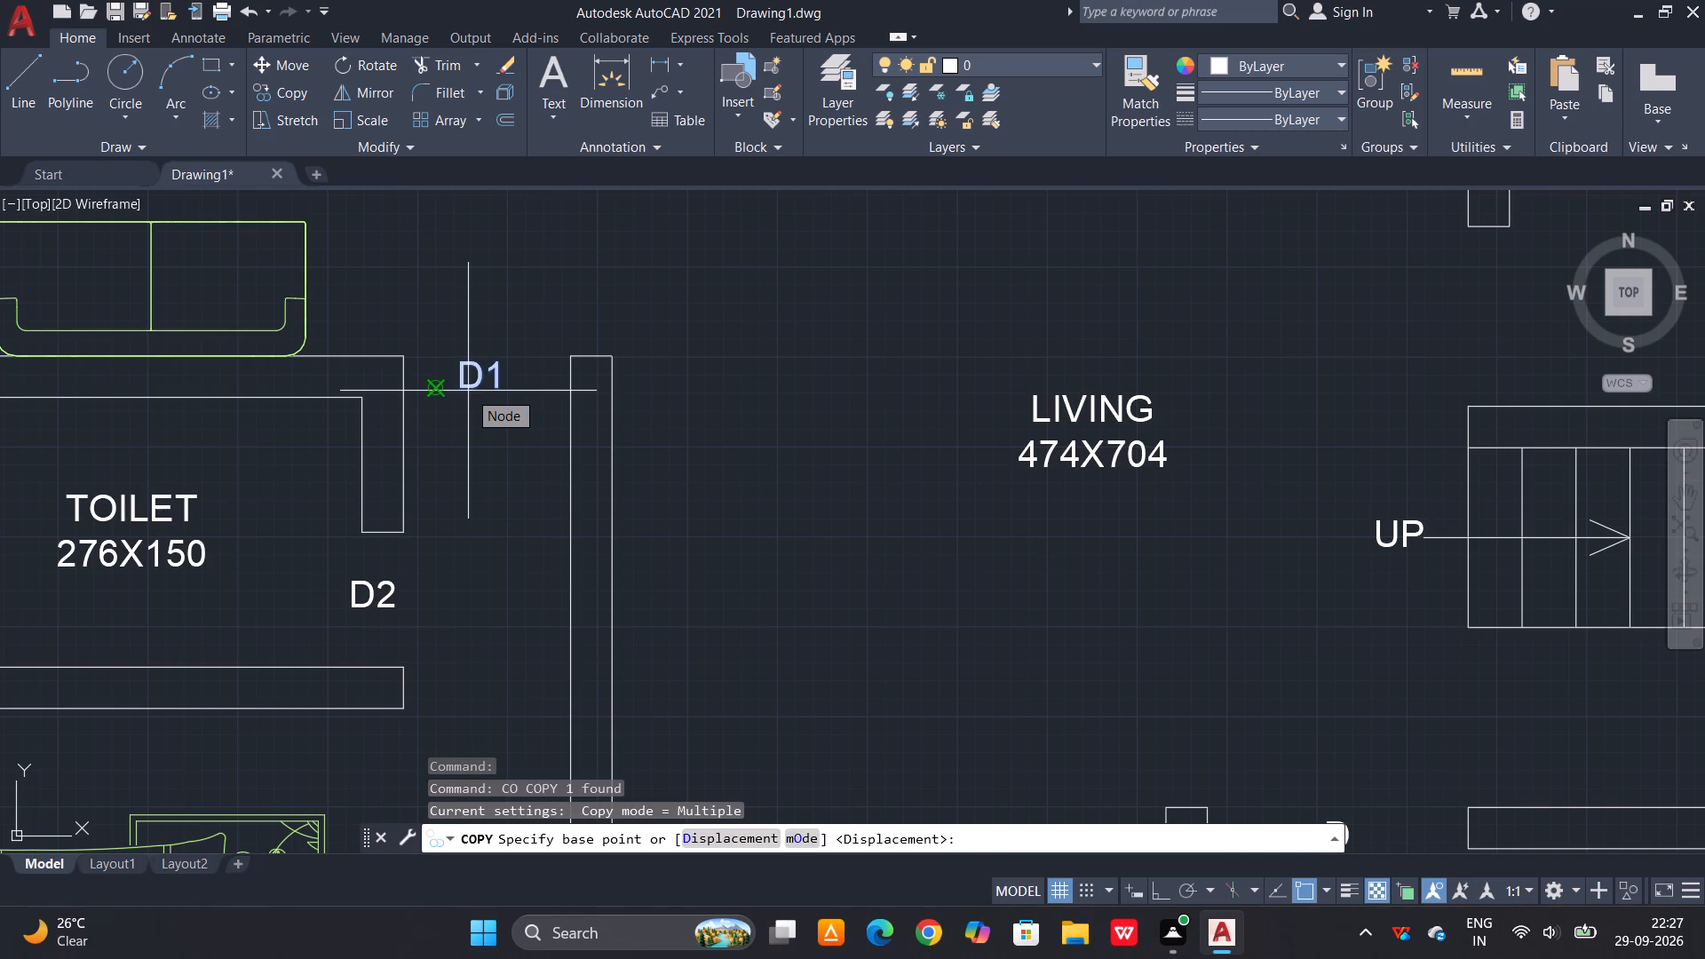
click(473, 382)
scroll(443, 552, down, 2)
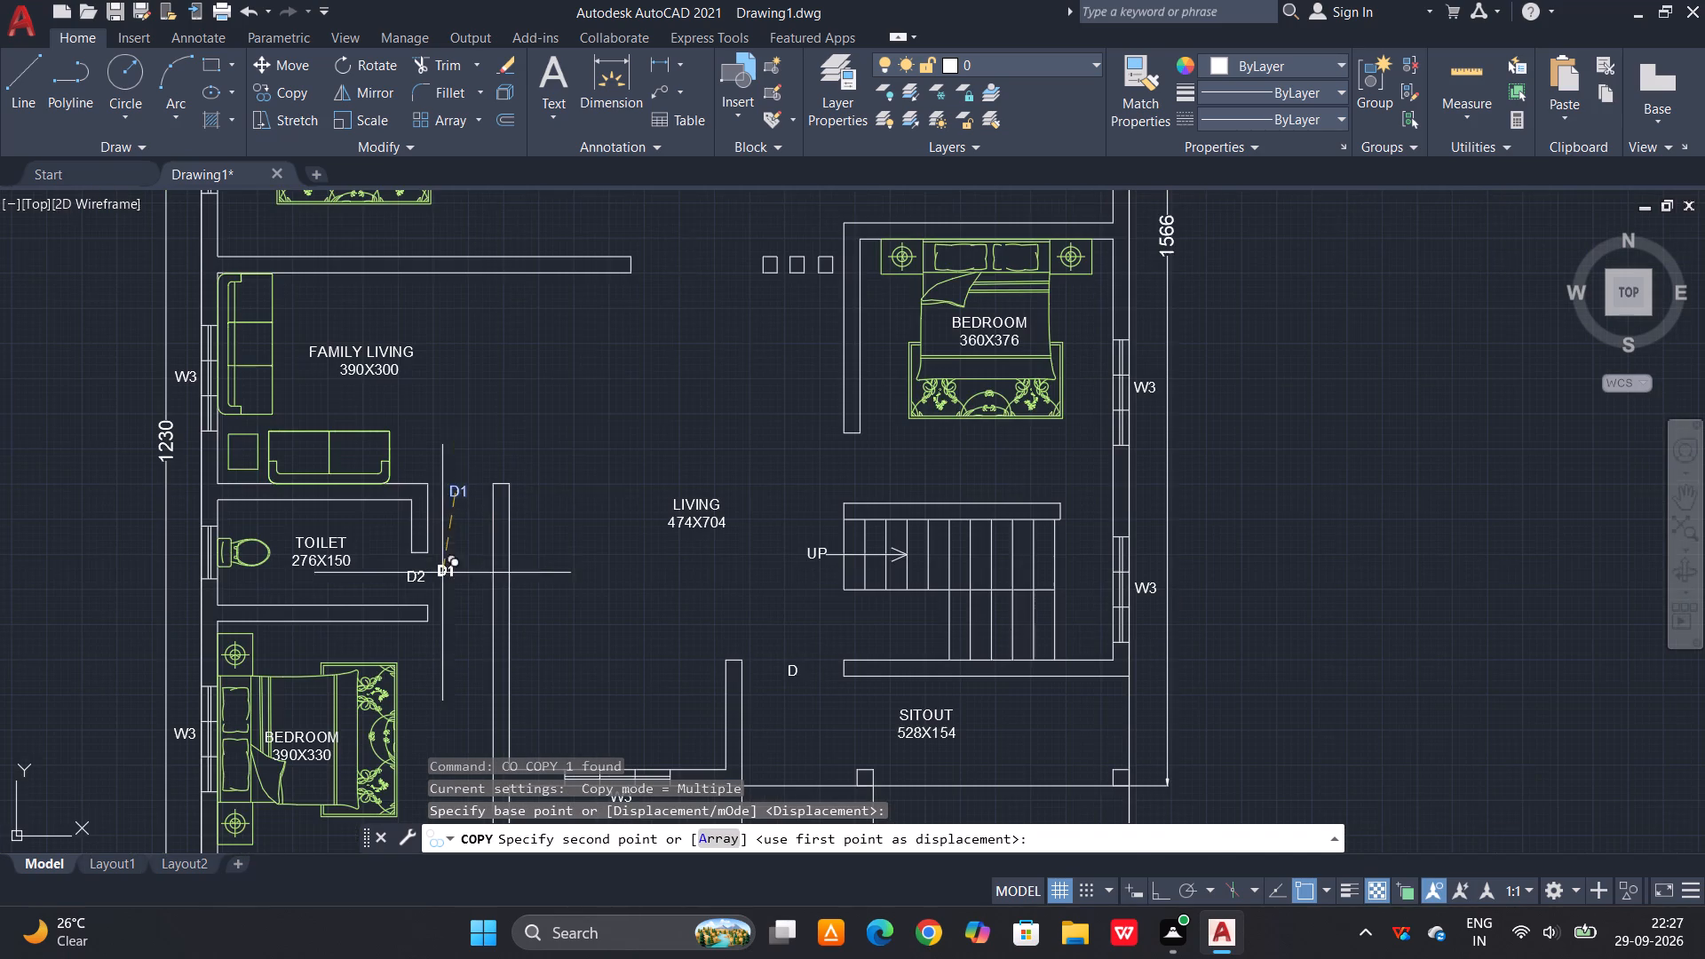
middle_drag(693, 350, 626, 570)
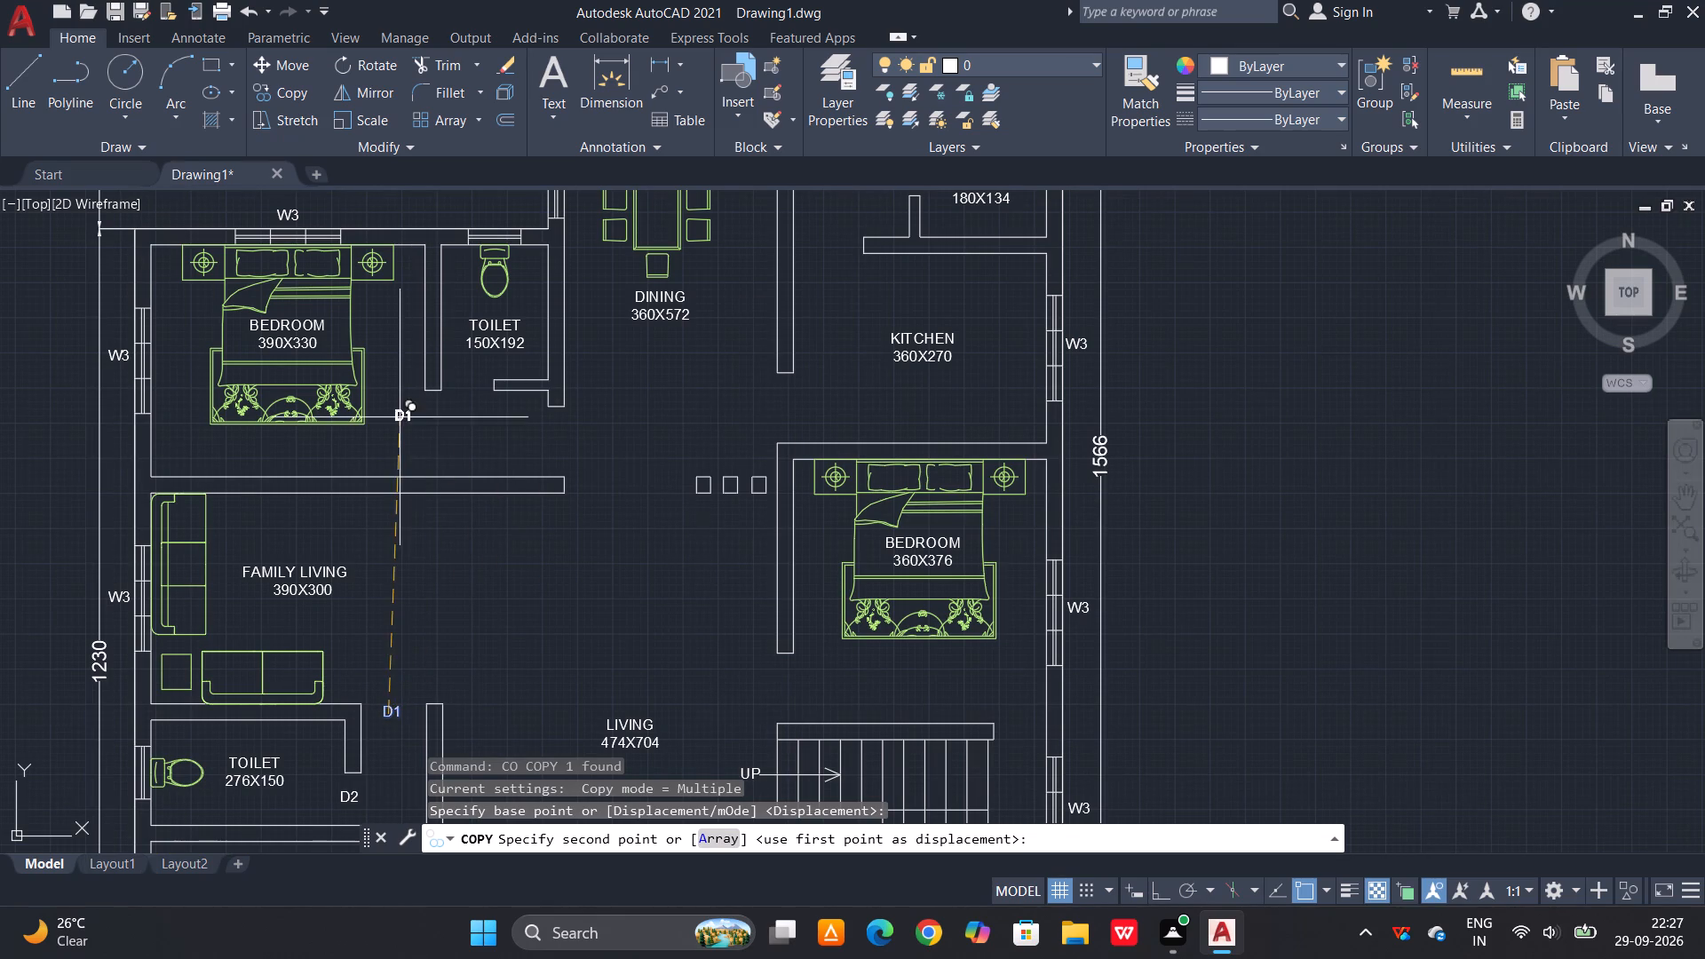
scroll(556, 452, up, 1)
click(555, 438)
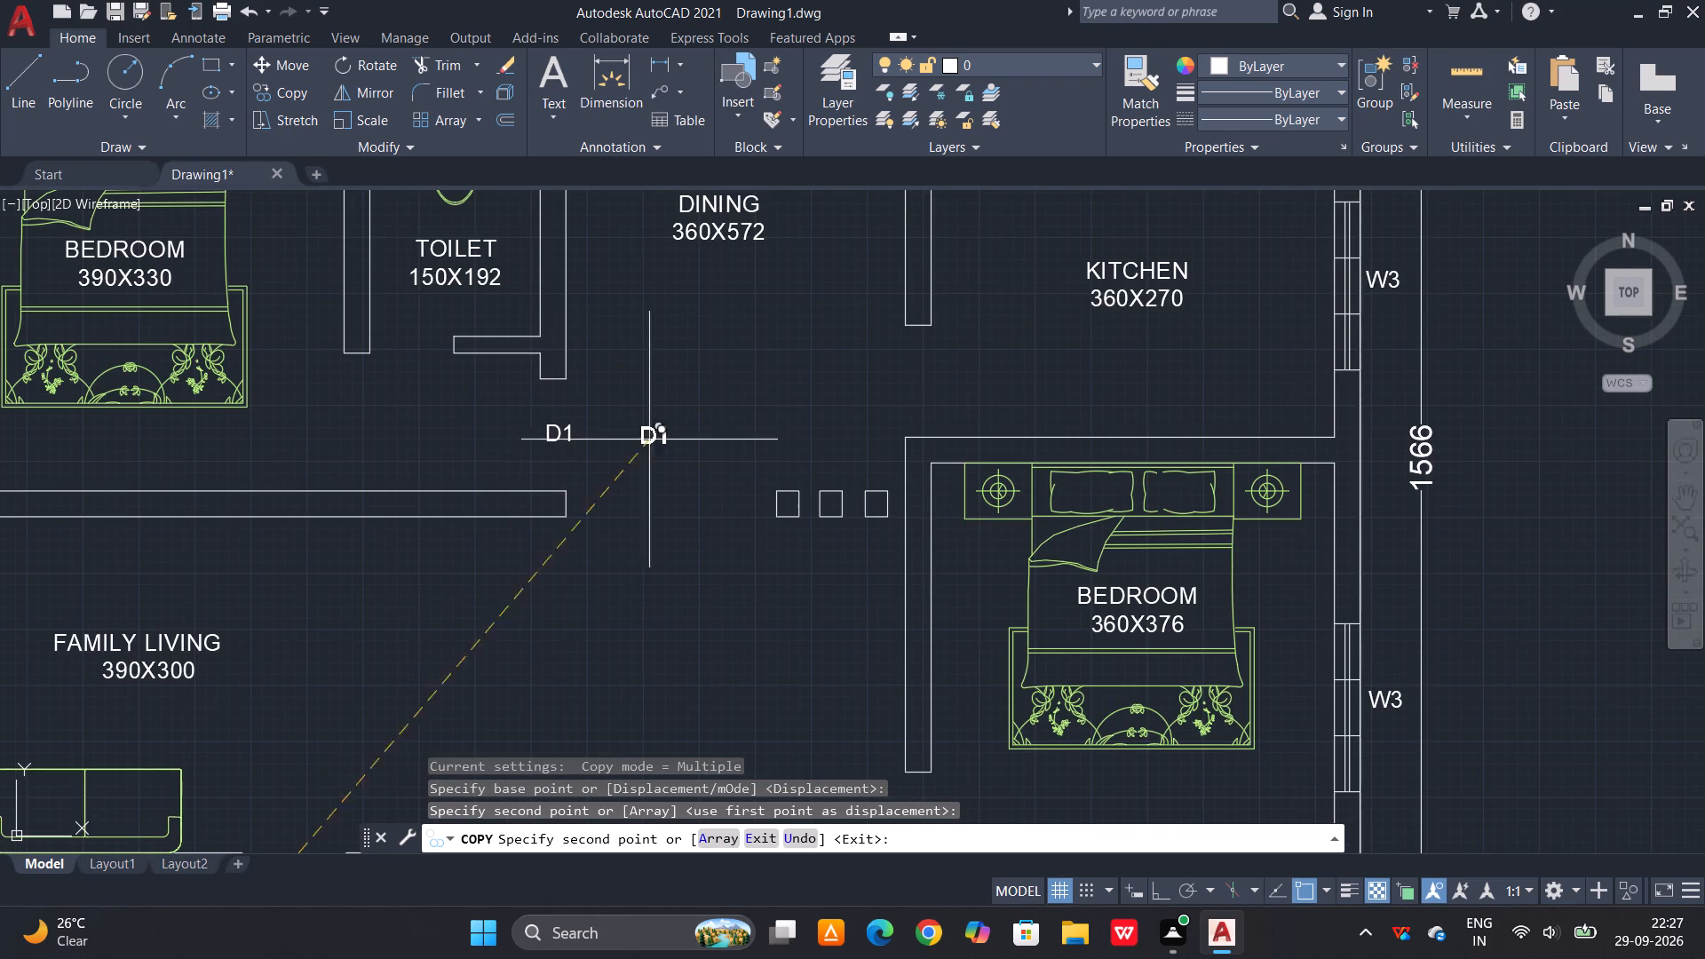
click(924, 384)
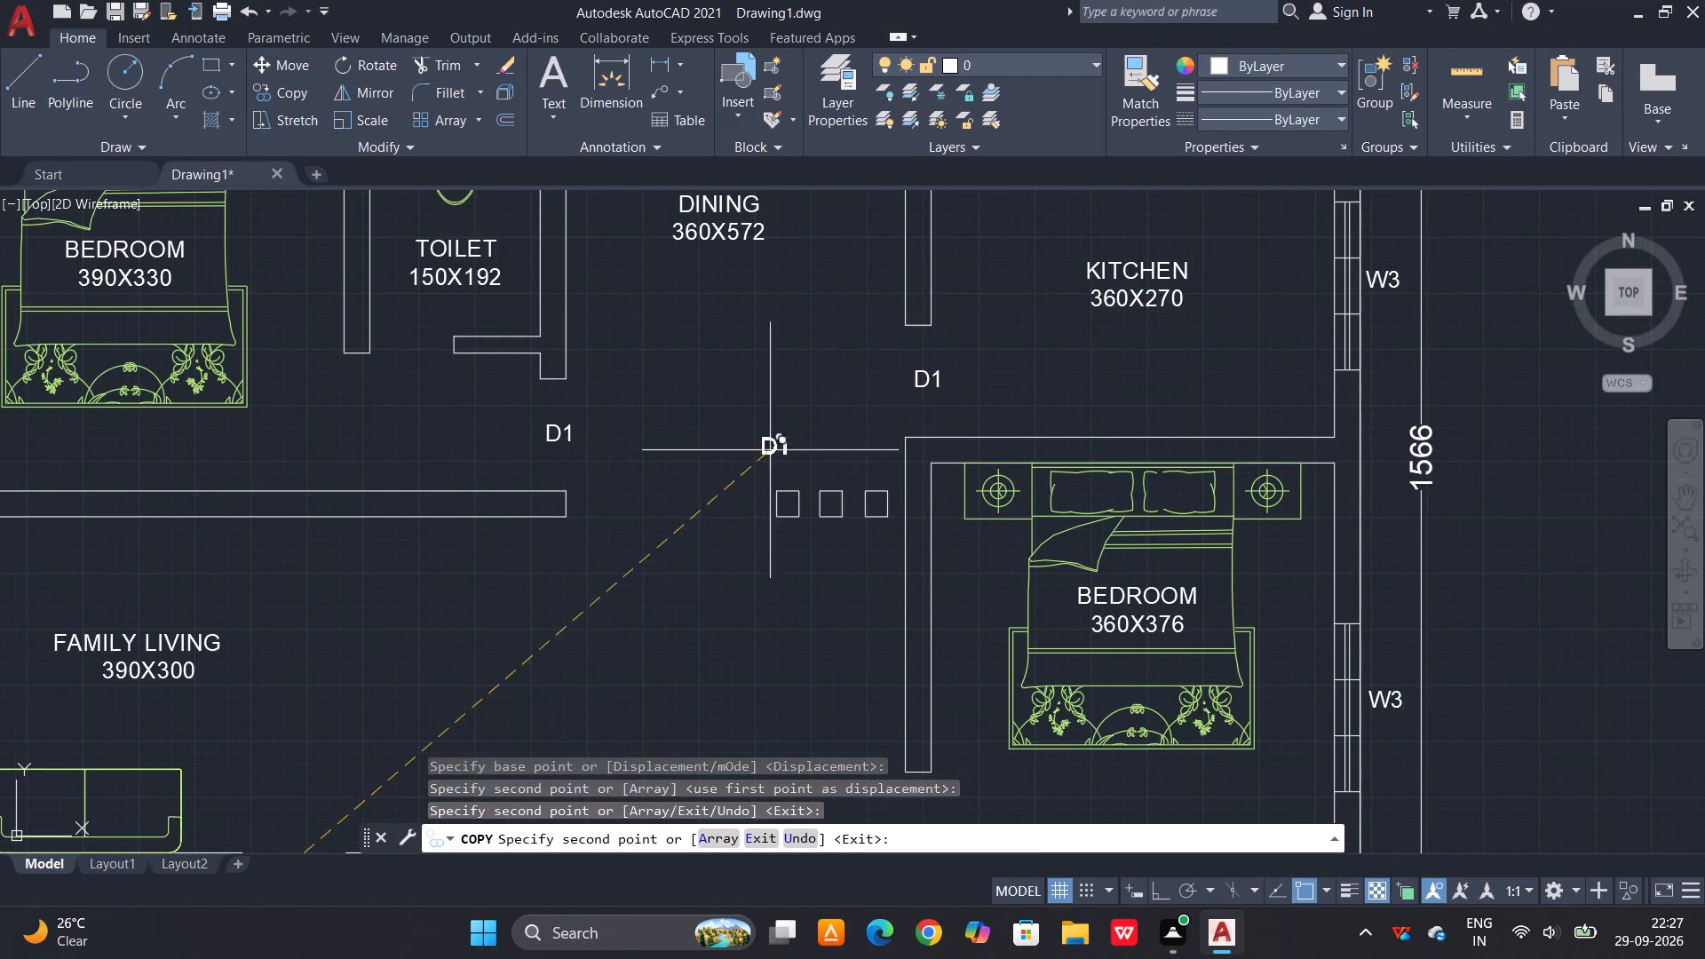
Copy the D1 label into the openings south of W/A and north of the kitchen, and at the 360X376 bedroom's door beside the stairs.
scroll(706, 479, down, 2)
middle_drag(746, 444, 657, 685)
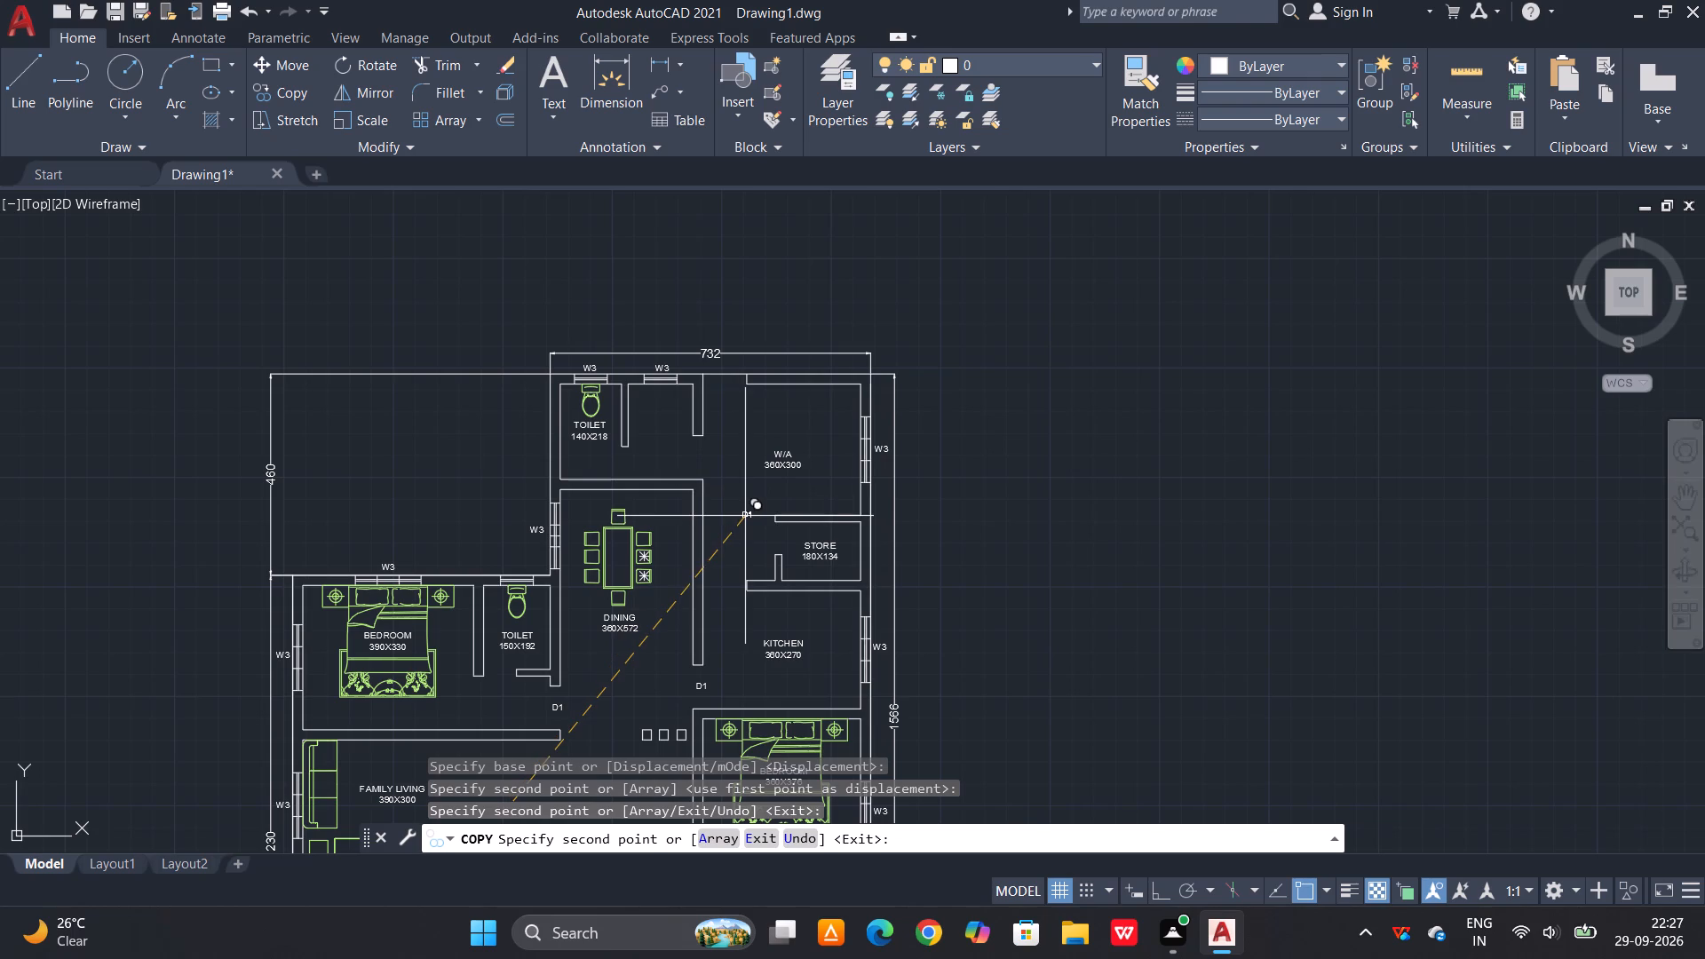
scroll(745, 522, up, 2)
click(717, 515)
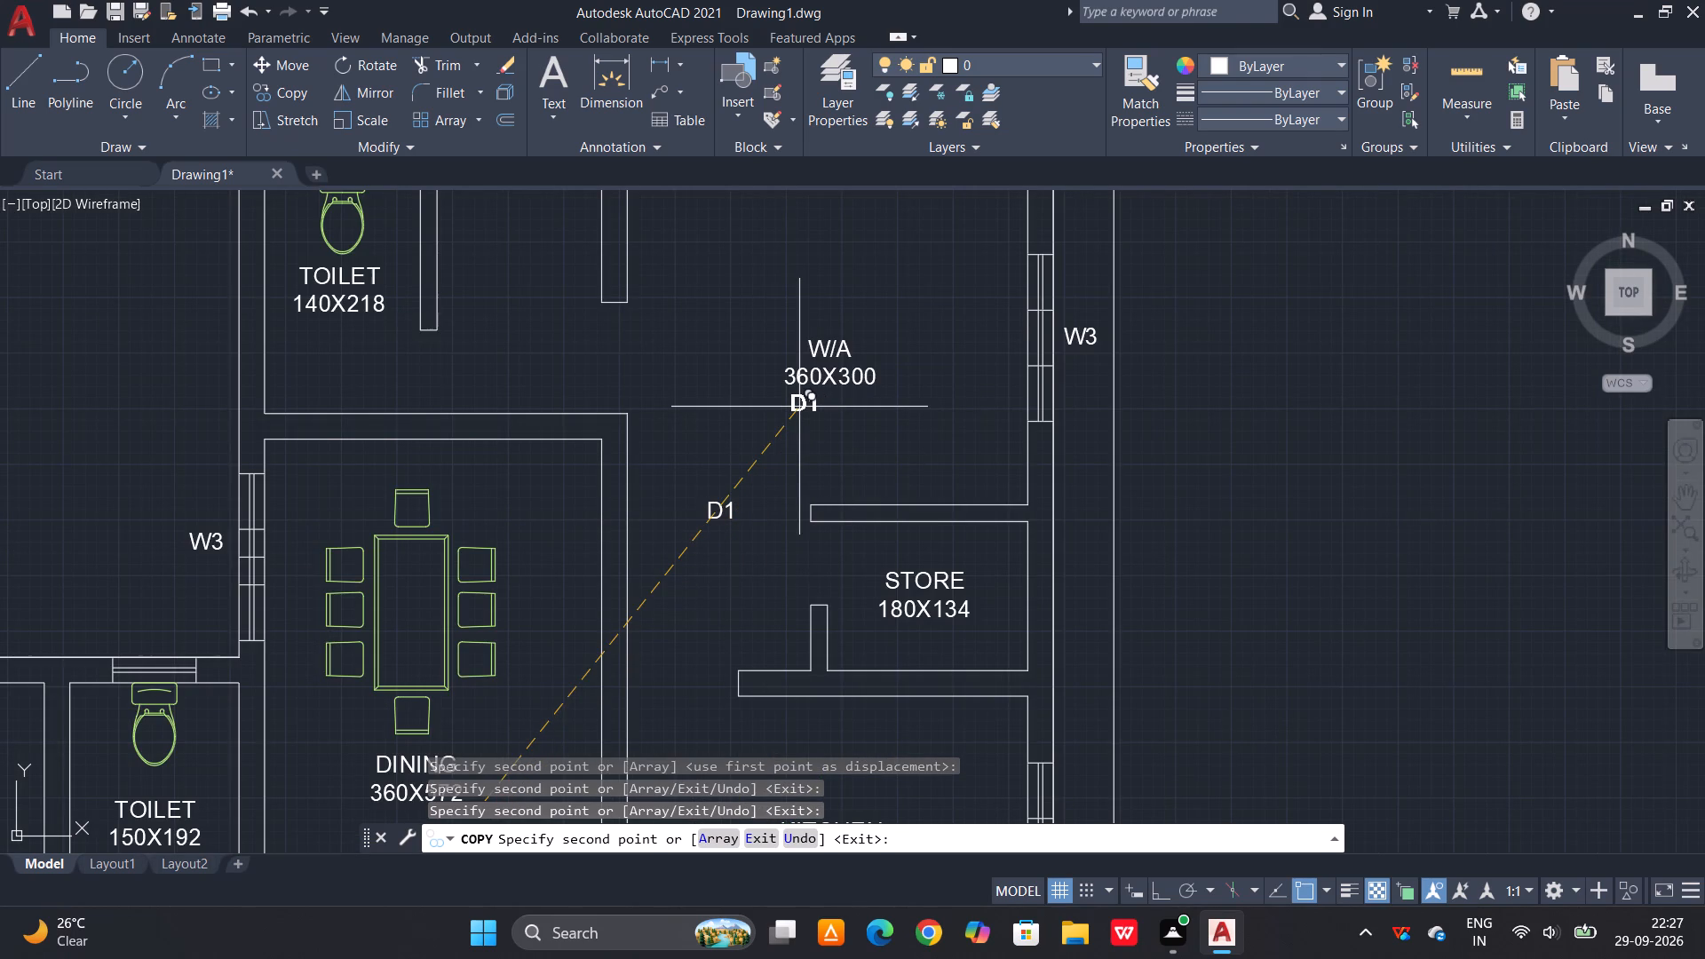
scroll(737, 294, down, 1)
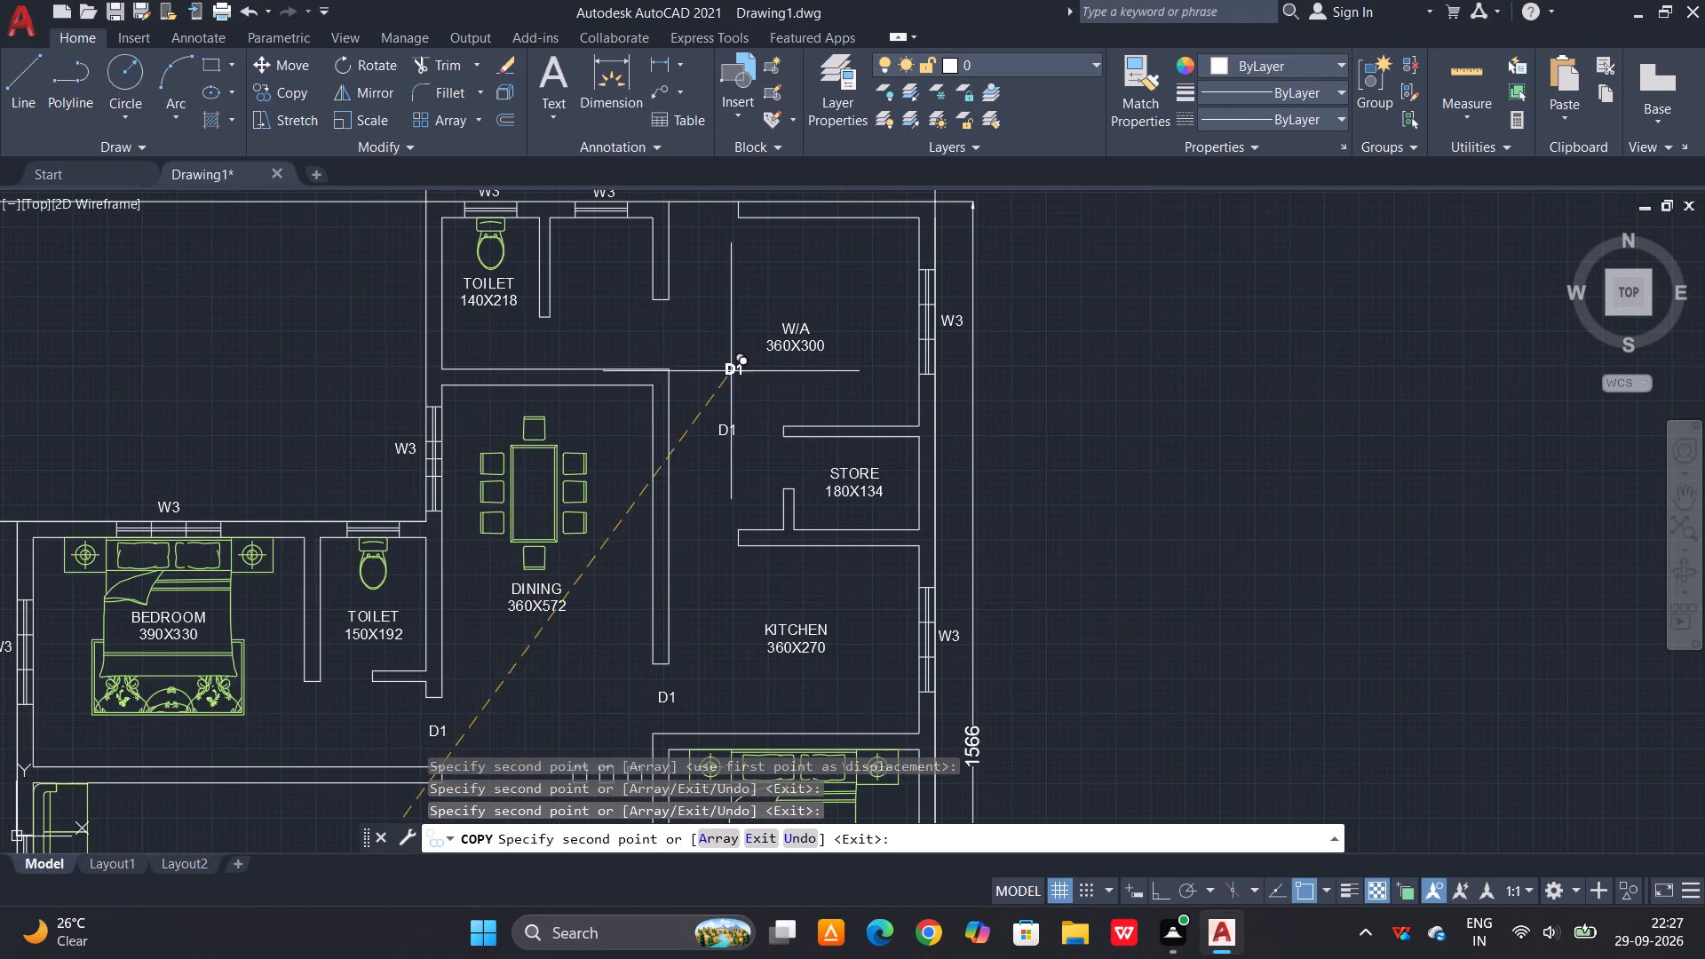
click(702, 538)
scroll(660, 407, down, 1)
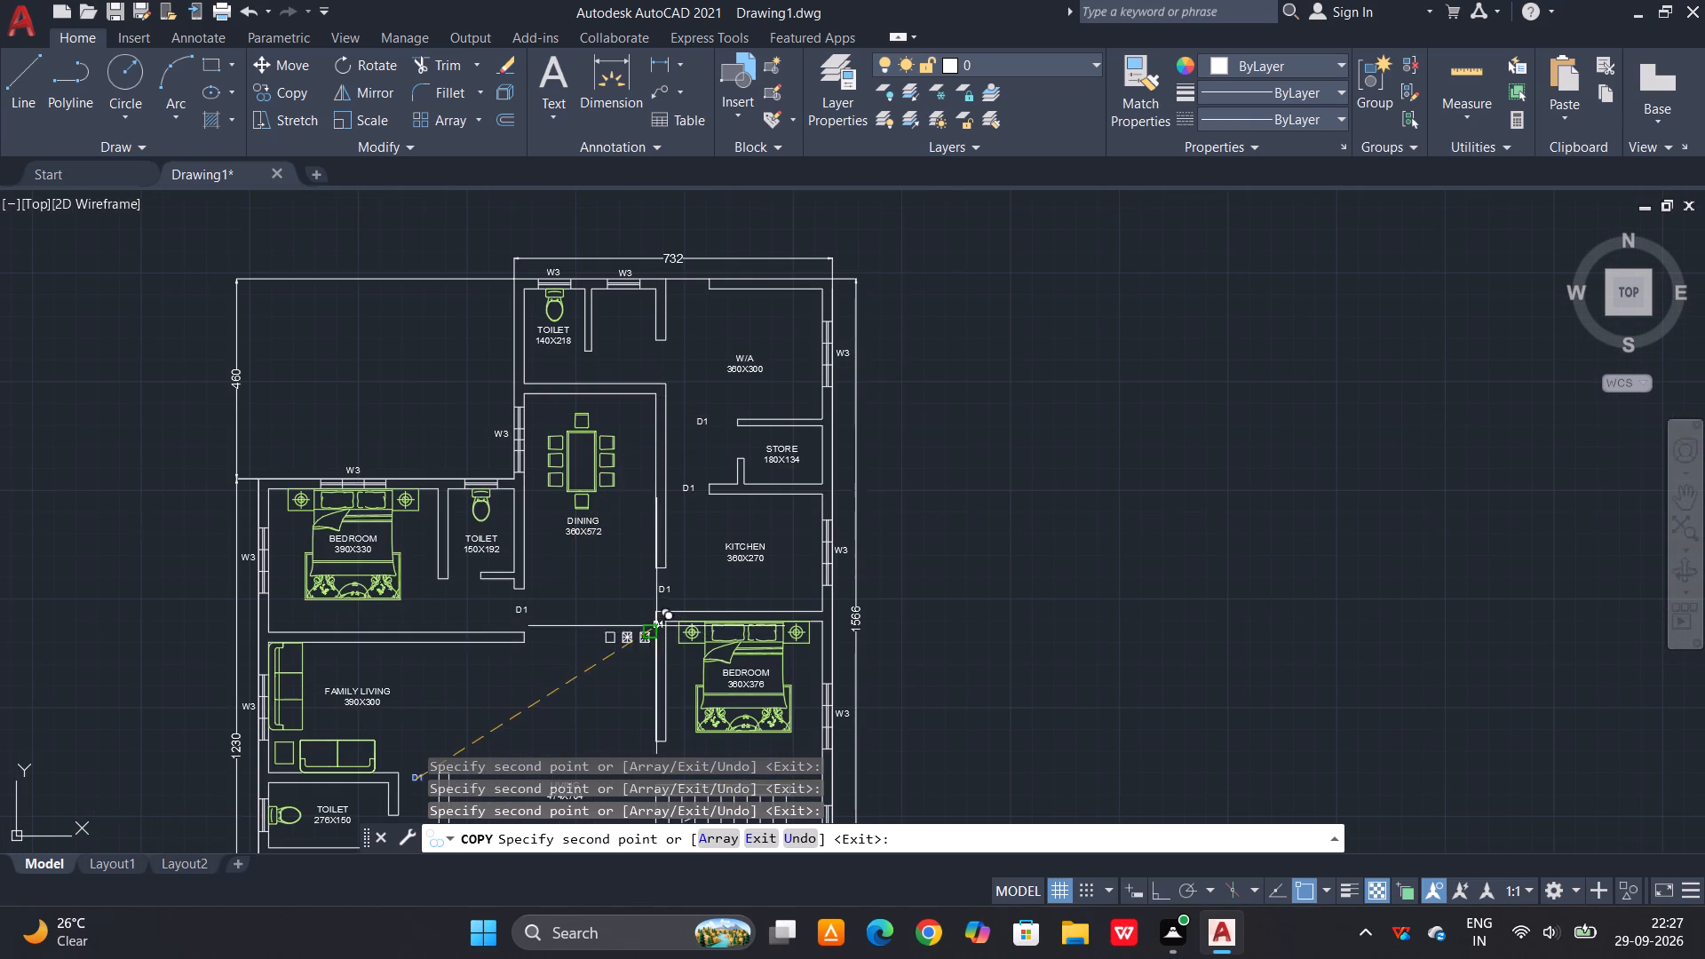
scroll(663, 615, up, 1)
scroll(671, 446, down, 2)
scroll(670, 632, up, 2)
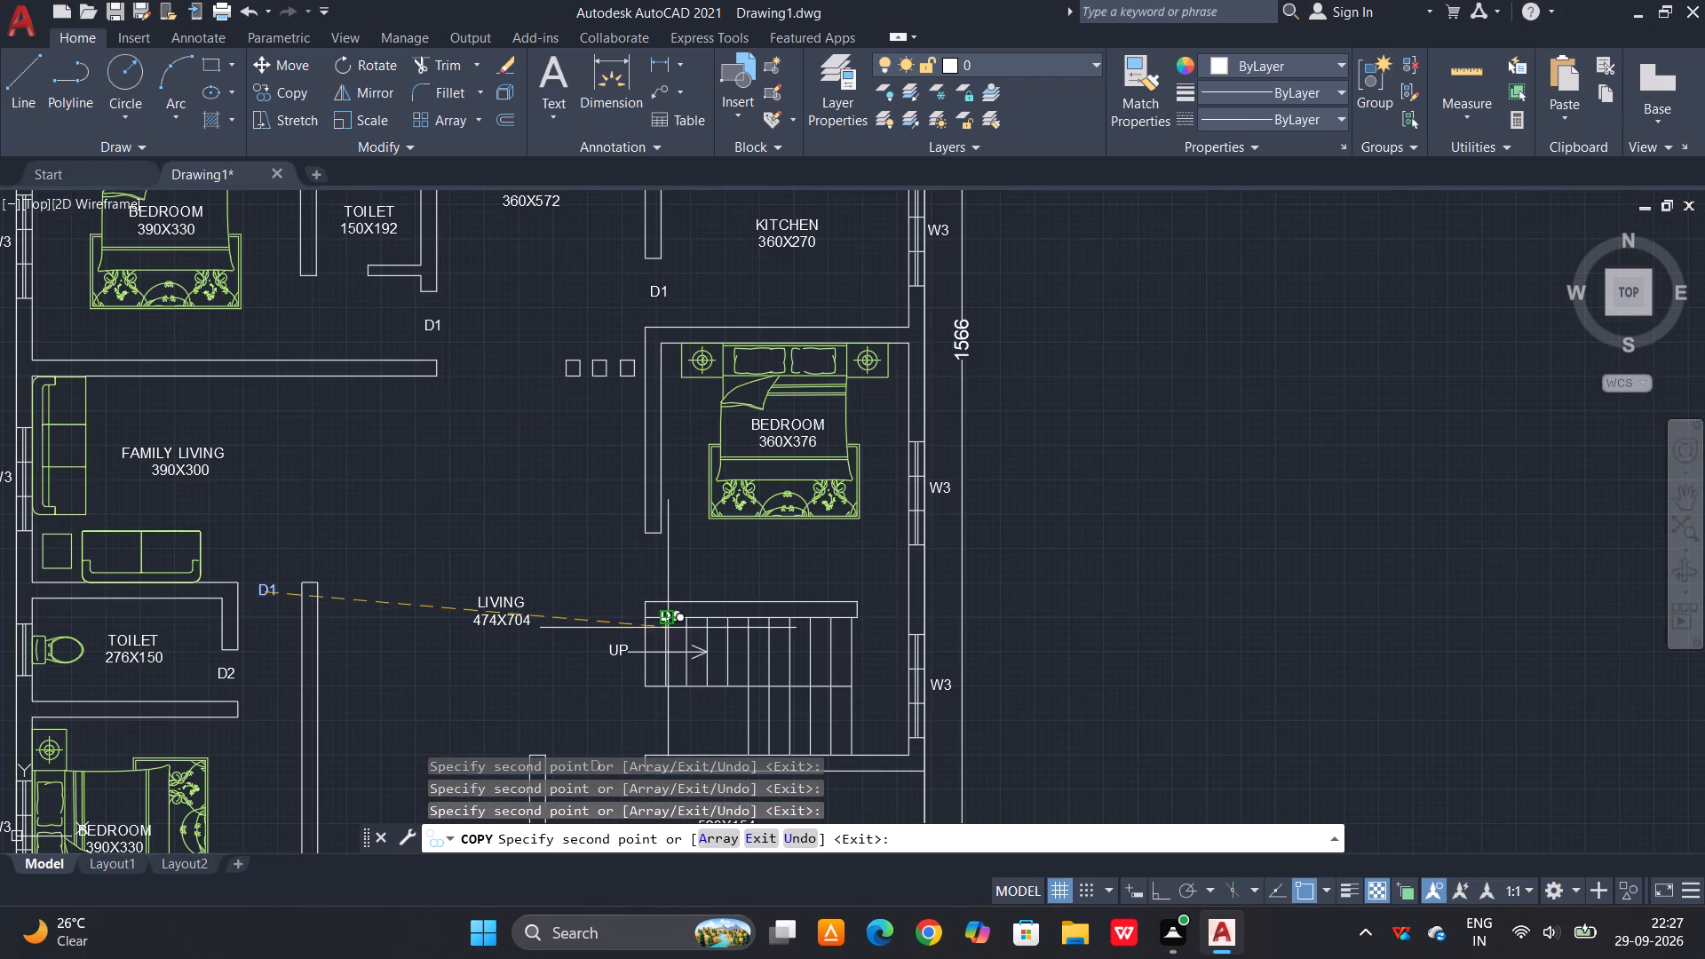
click(646, 572)
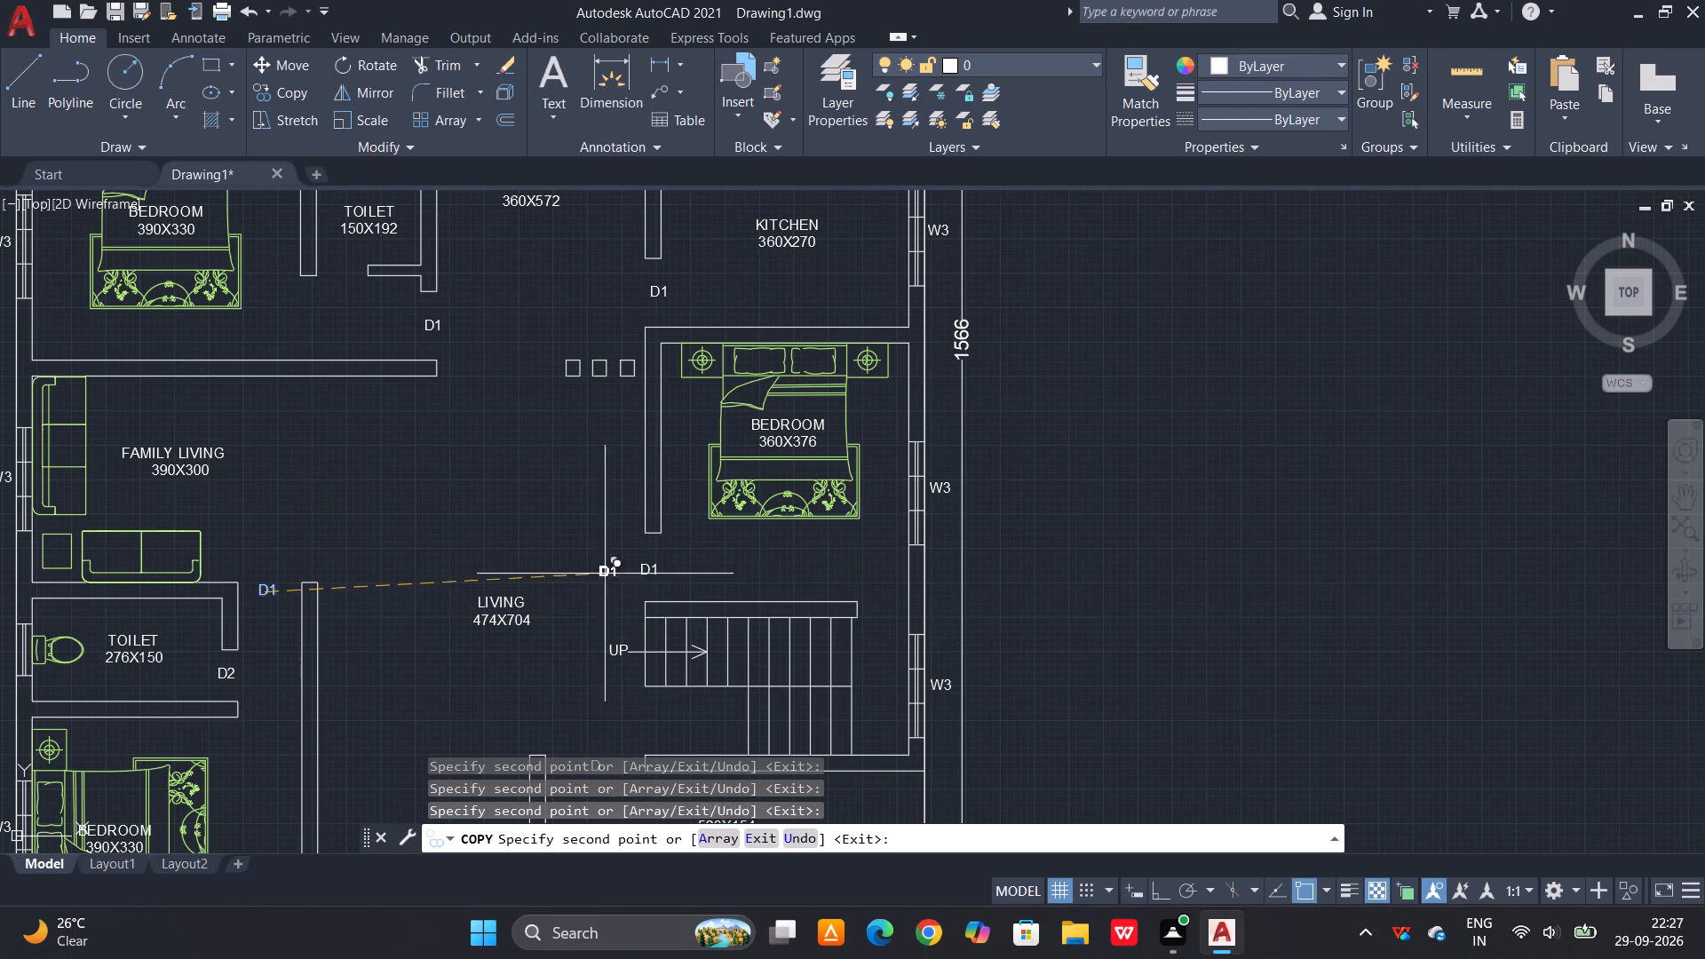
key(Escape)
Copy the 276X150 toilet's D2 label into the door openings of the 150X192 toilet and the 140X218 toilet.
click(233, 668)
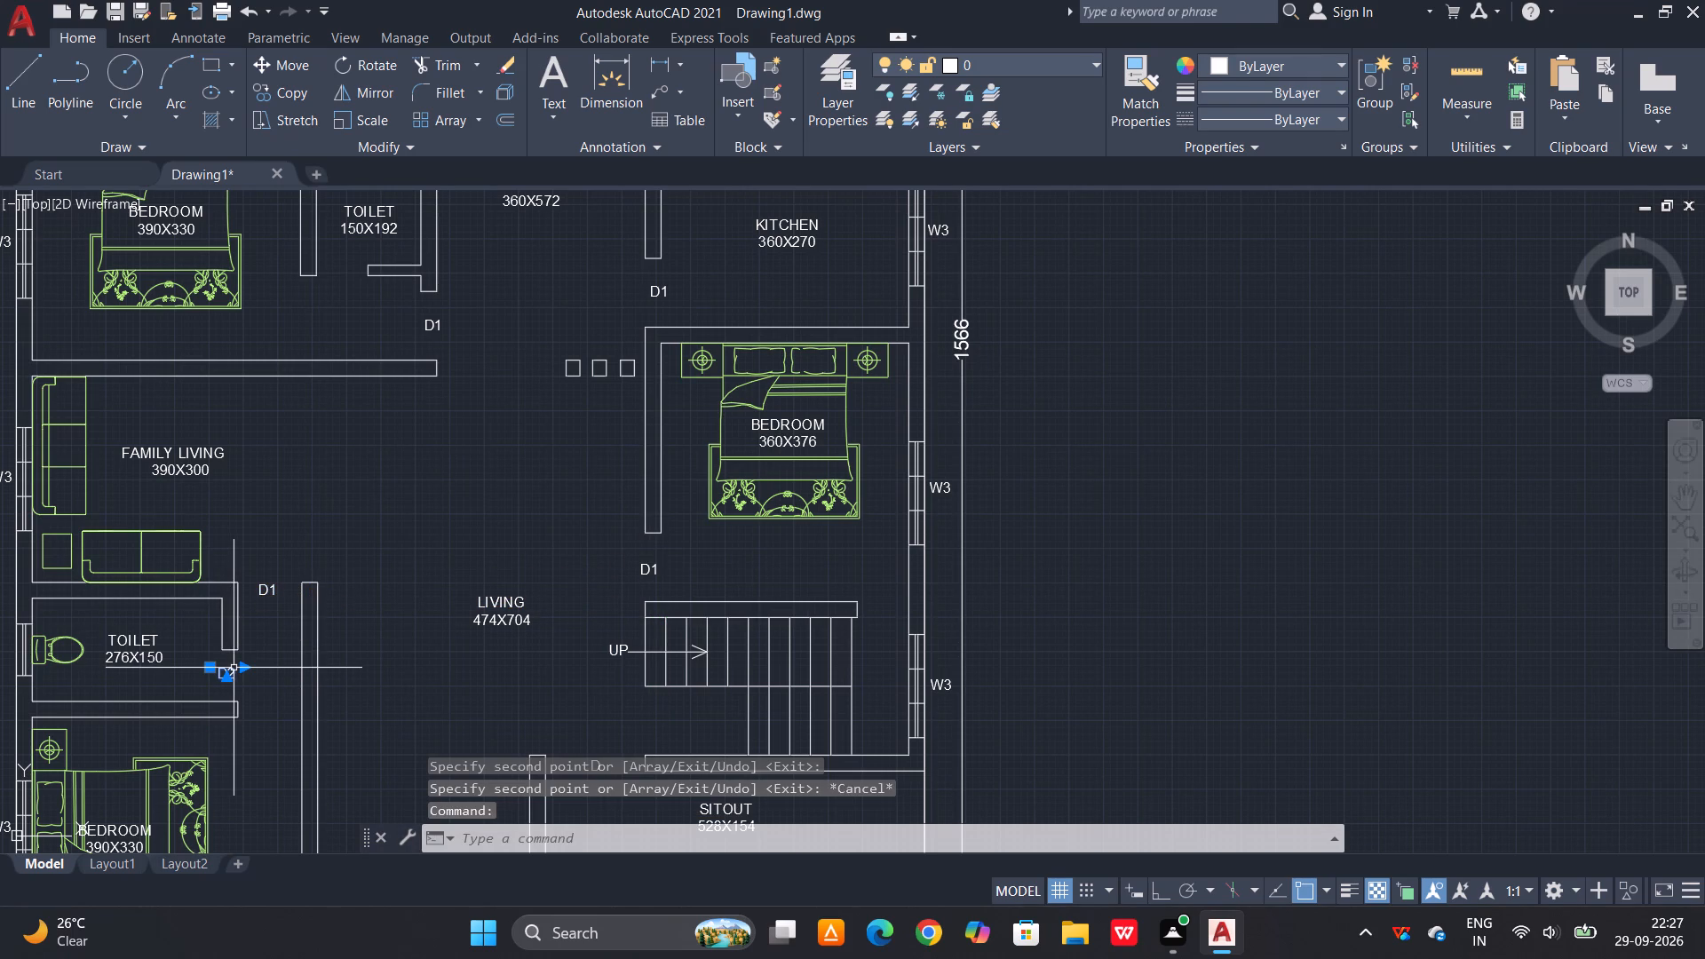
text(CO)
key(space)
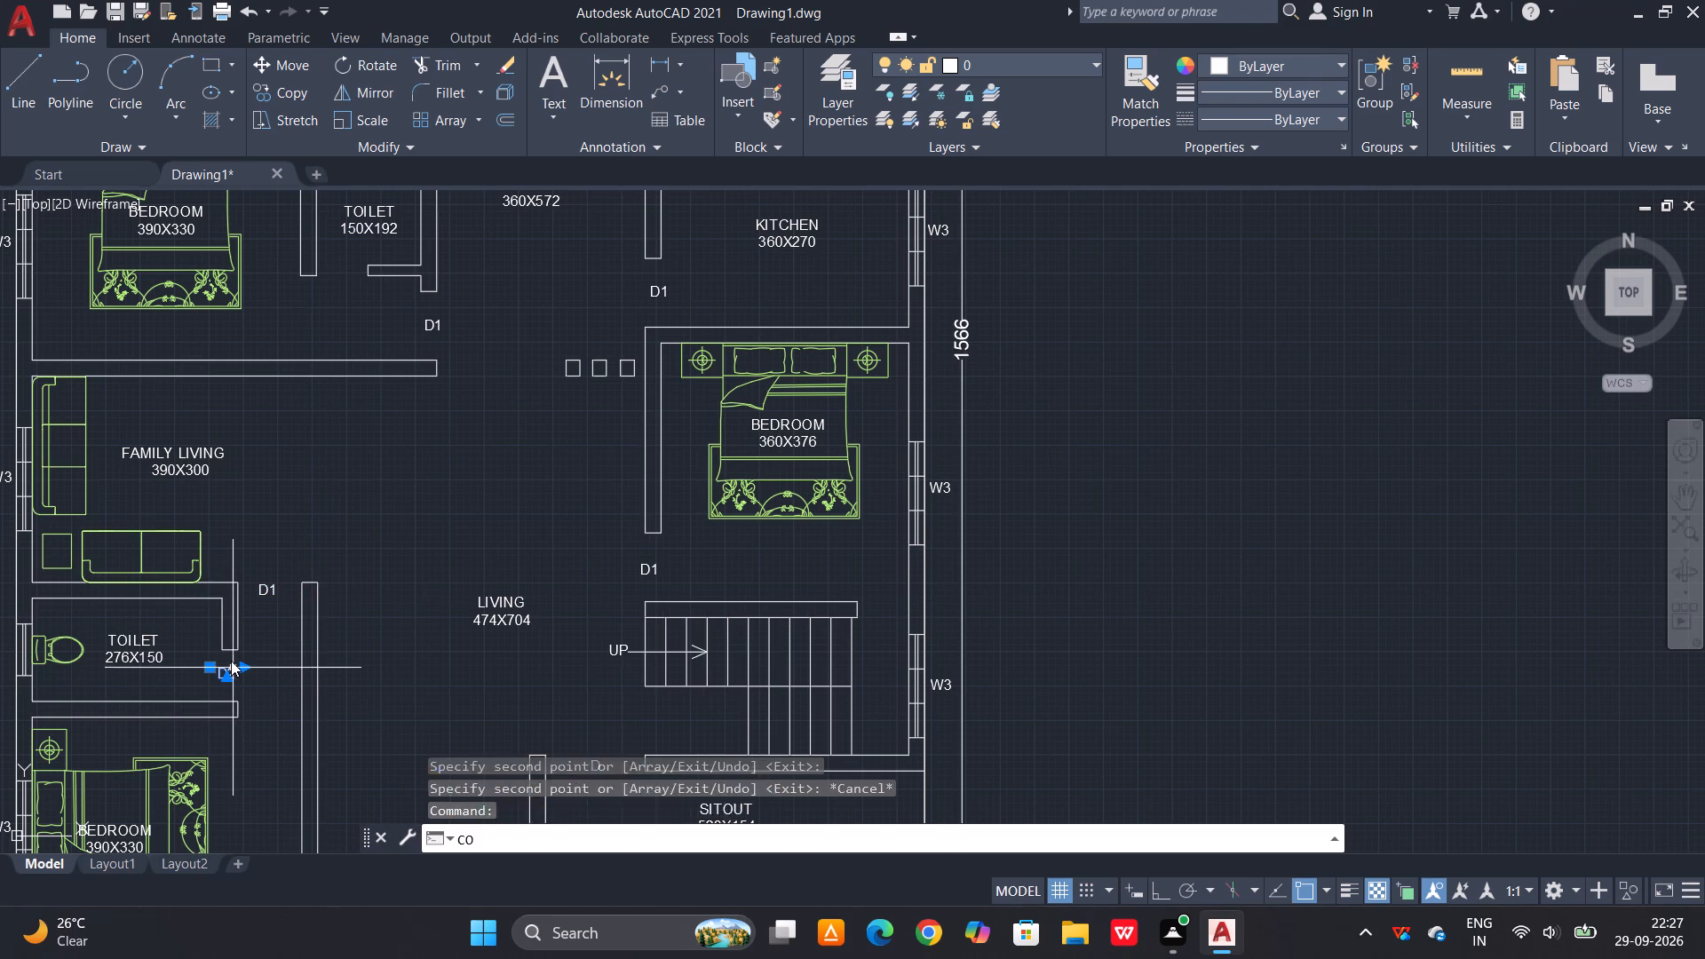
scroll(226, 670, up, 4)
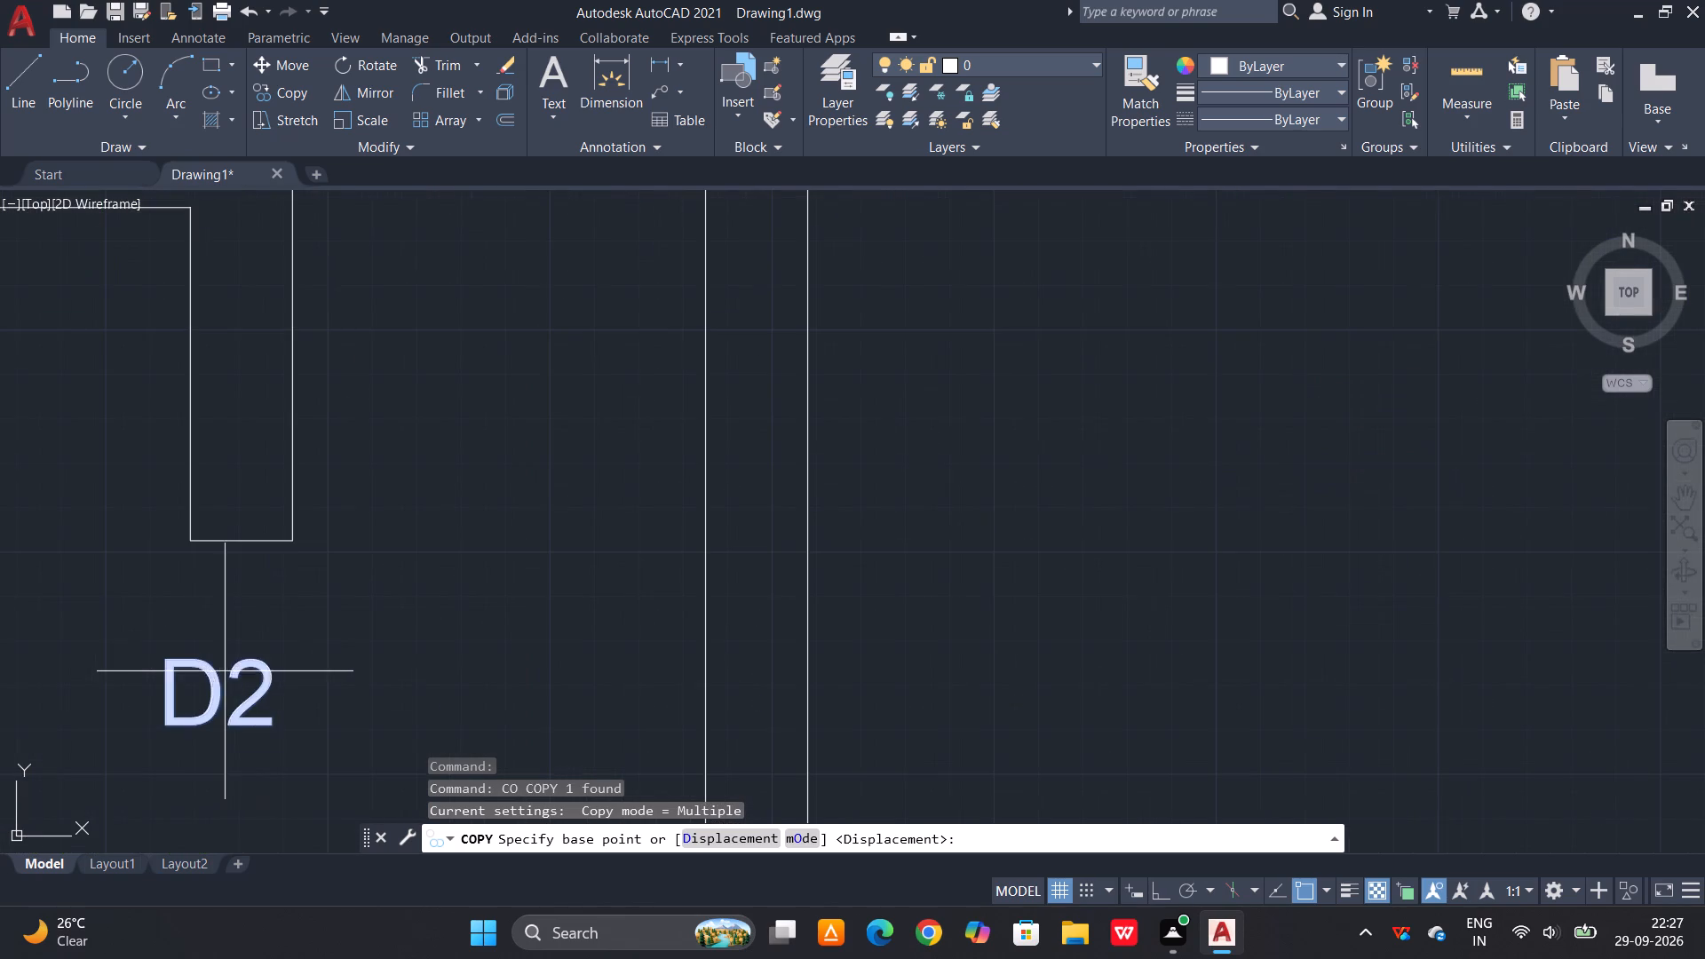
click(231, 686)
scroll(224, 711, down, 5)
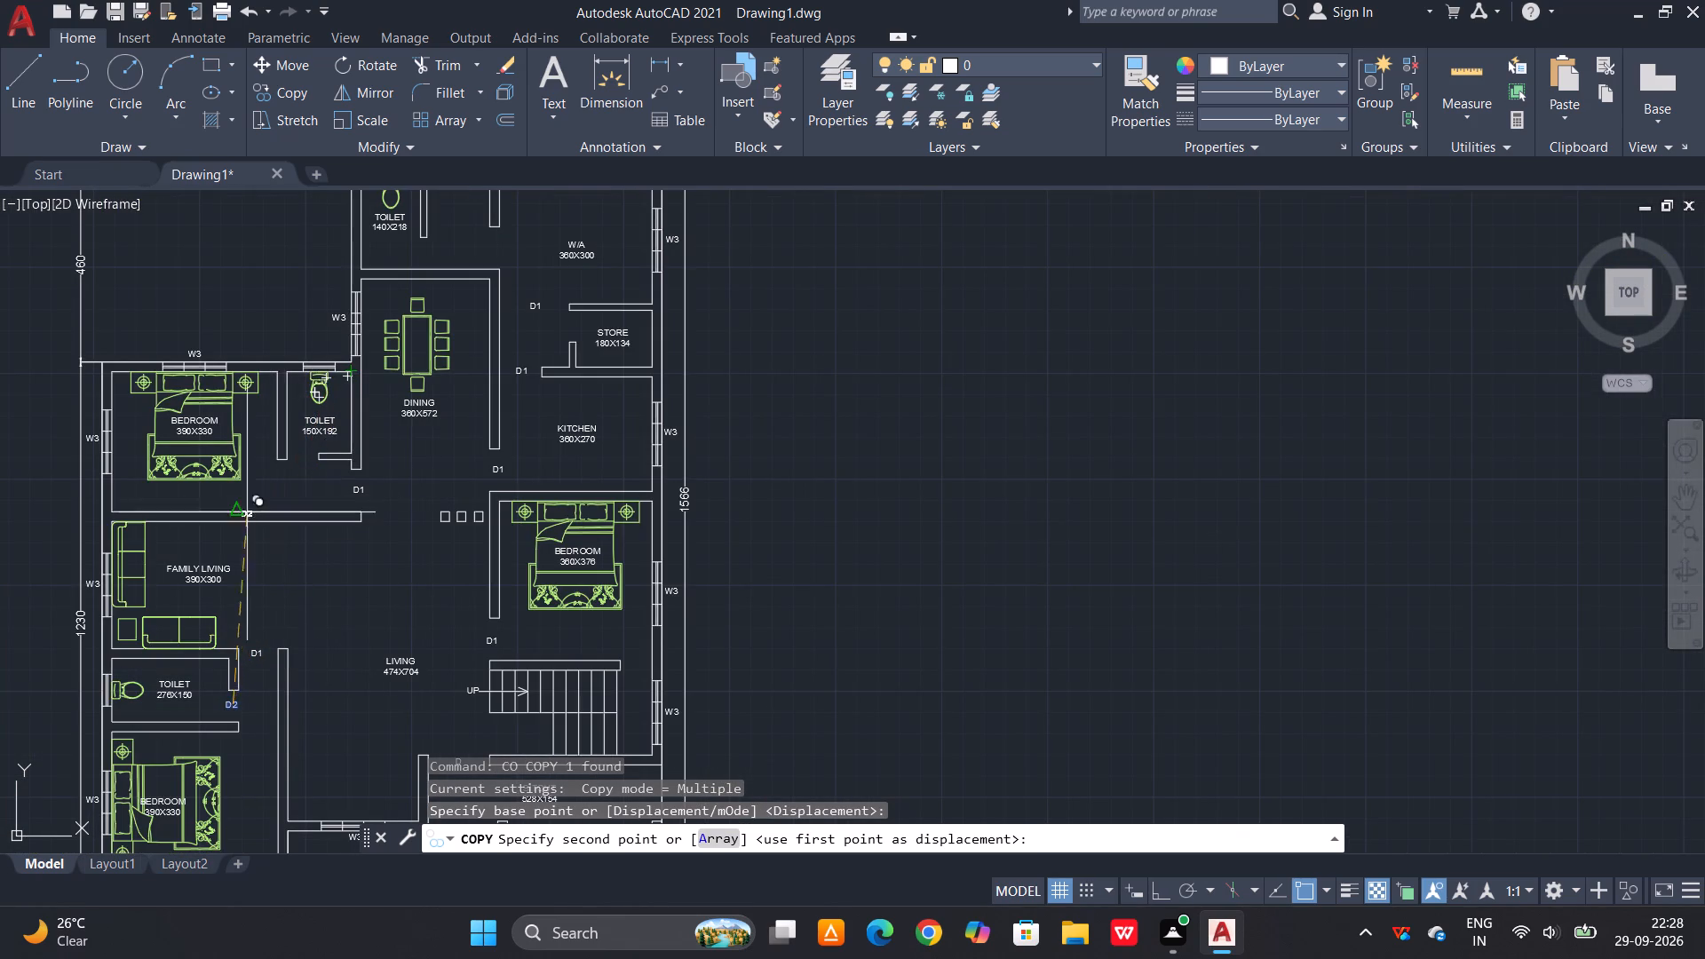
scroll(268, 485, up, 2)
click(352, 410)
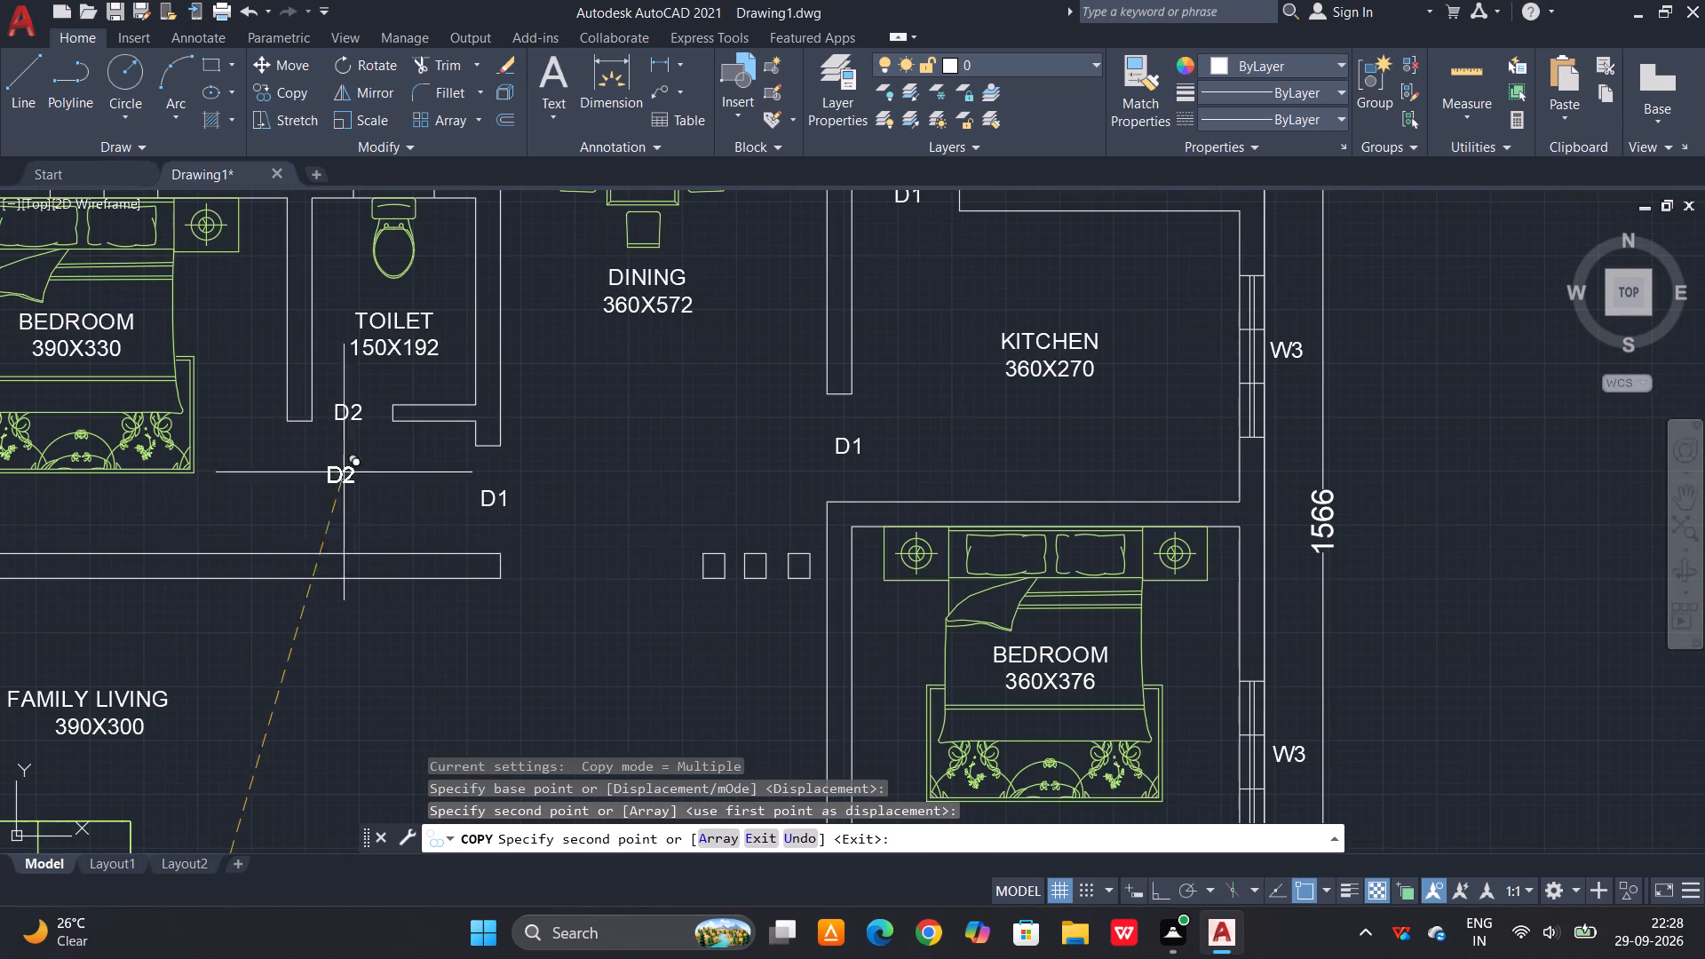
scroll(352, 606, down, 2)
scroll(467, 332, up, 3)
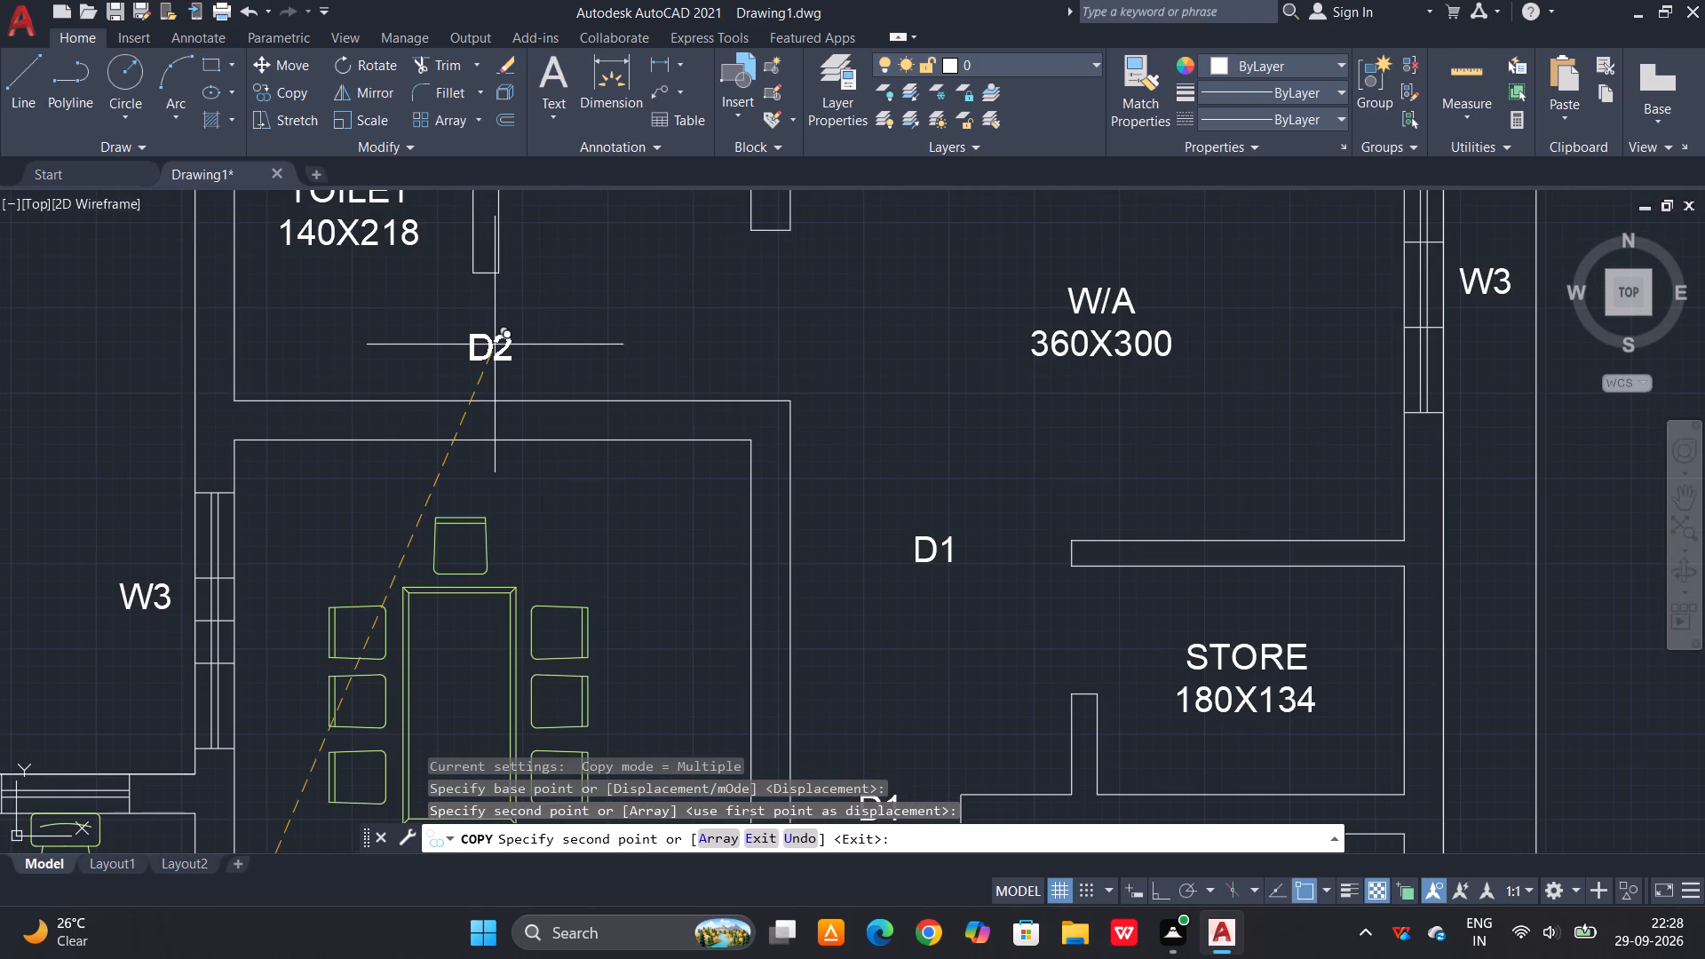
click(495, 345)
Place another copy of the D2 label in the STORE room's west door opening and end the copying.
scroll(496, 380, down, 2)
scroll(724, 488, up, 1)
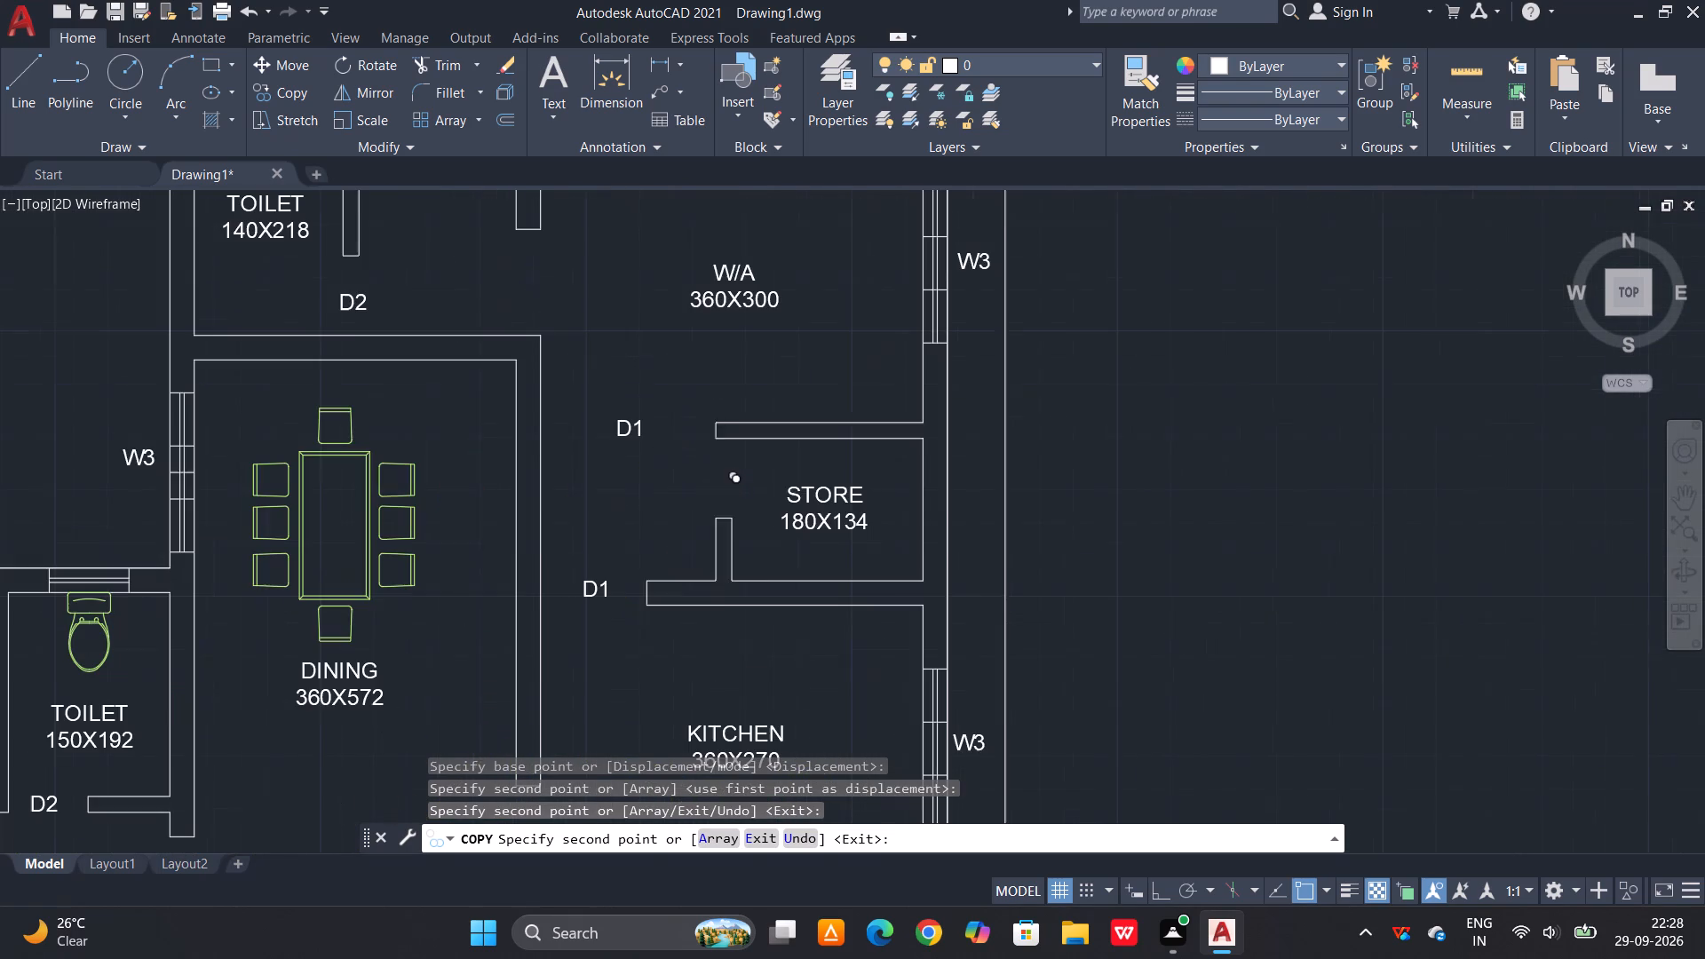
click(734, 470)
scroll(662, 318, down, 2)
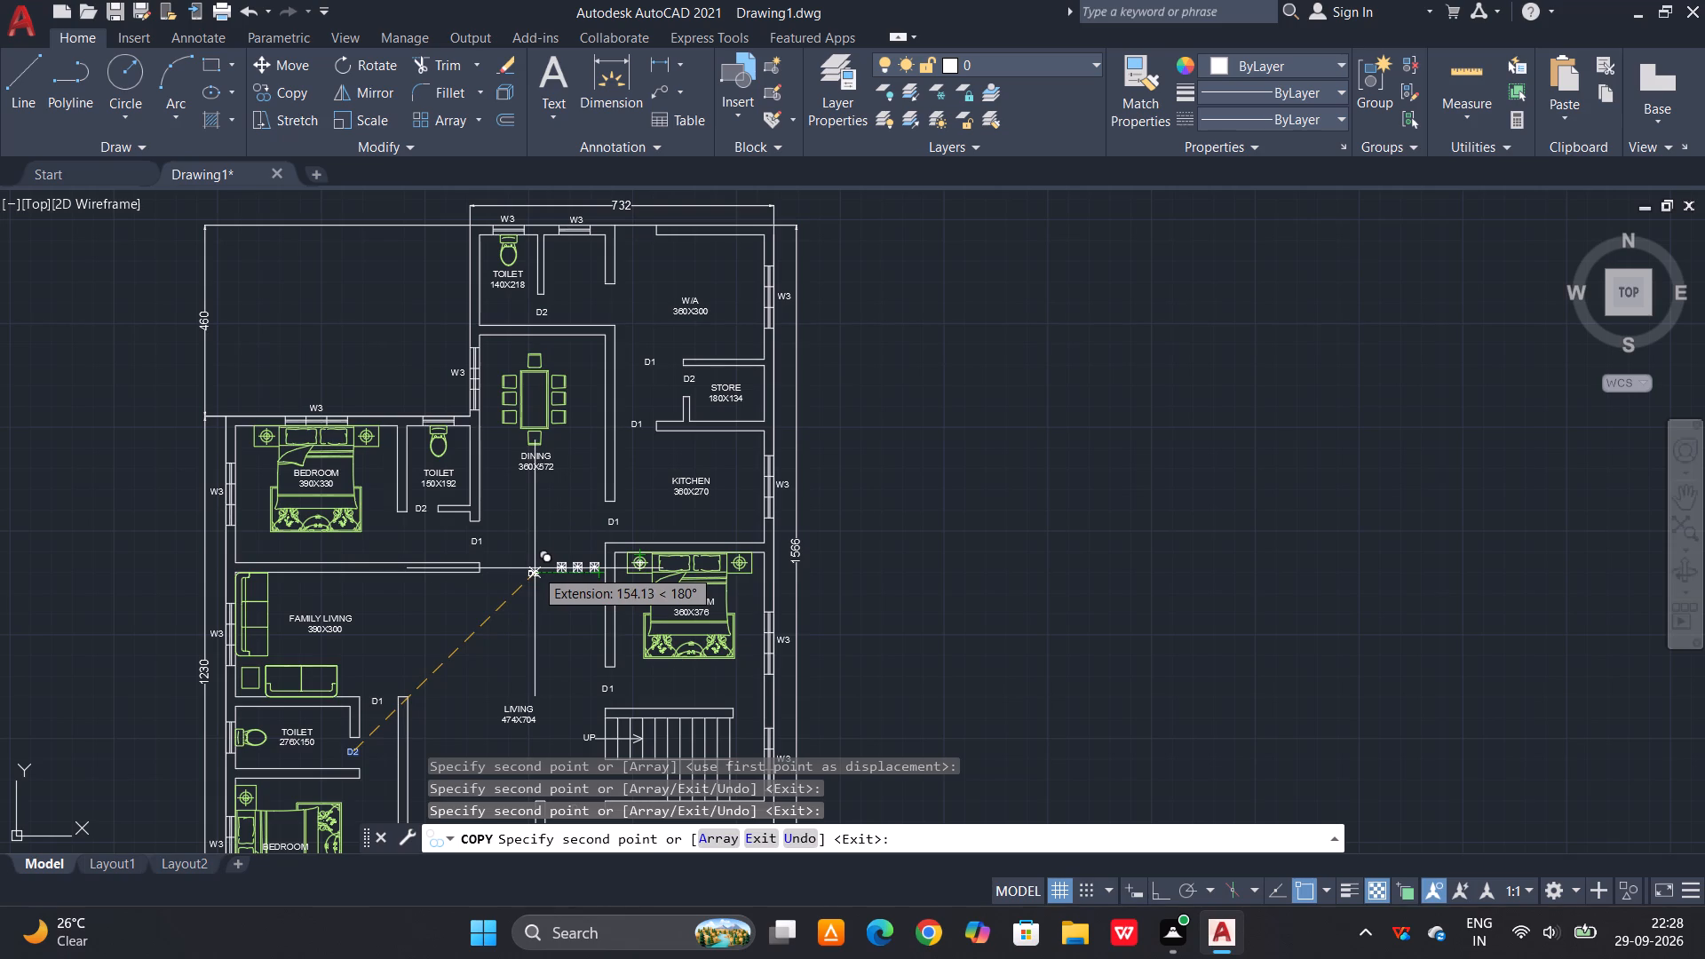
key(grave)
key(grave)
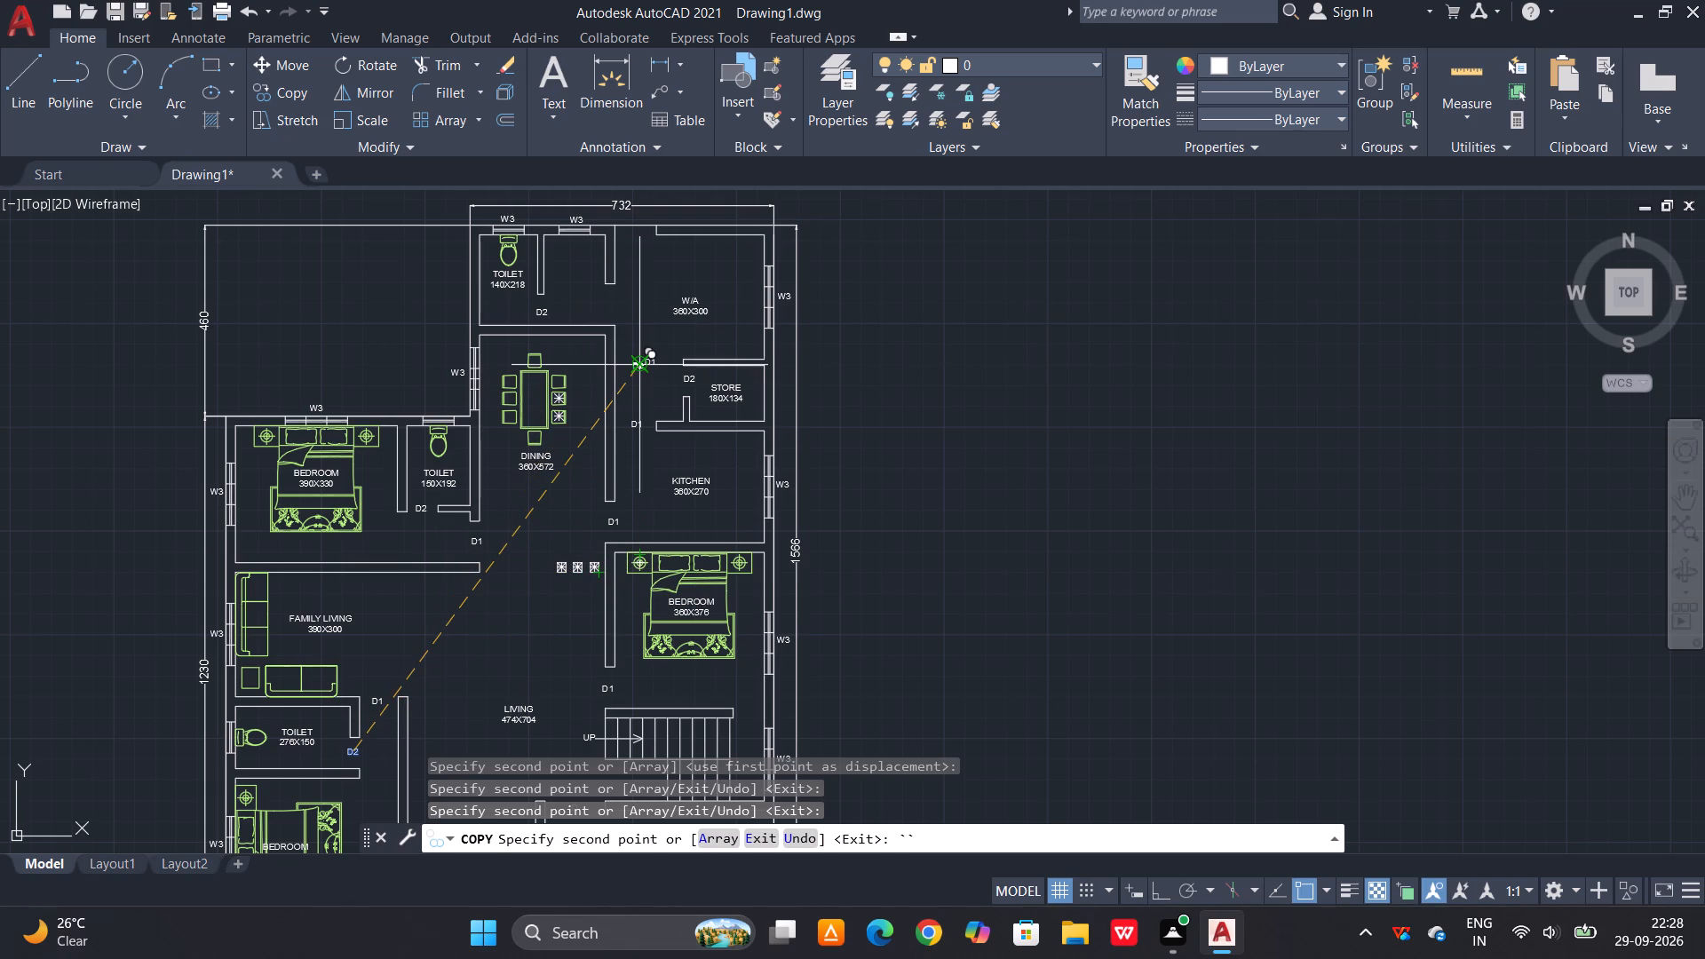
key(grave)
key(Escape)
key(Escape)
Delete the D1 label in the opening south of W/A, northwest of the store.
click(646, 365)
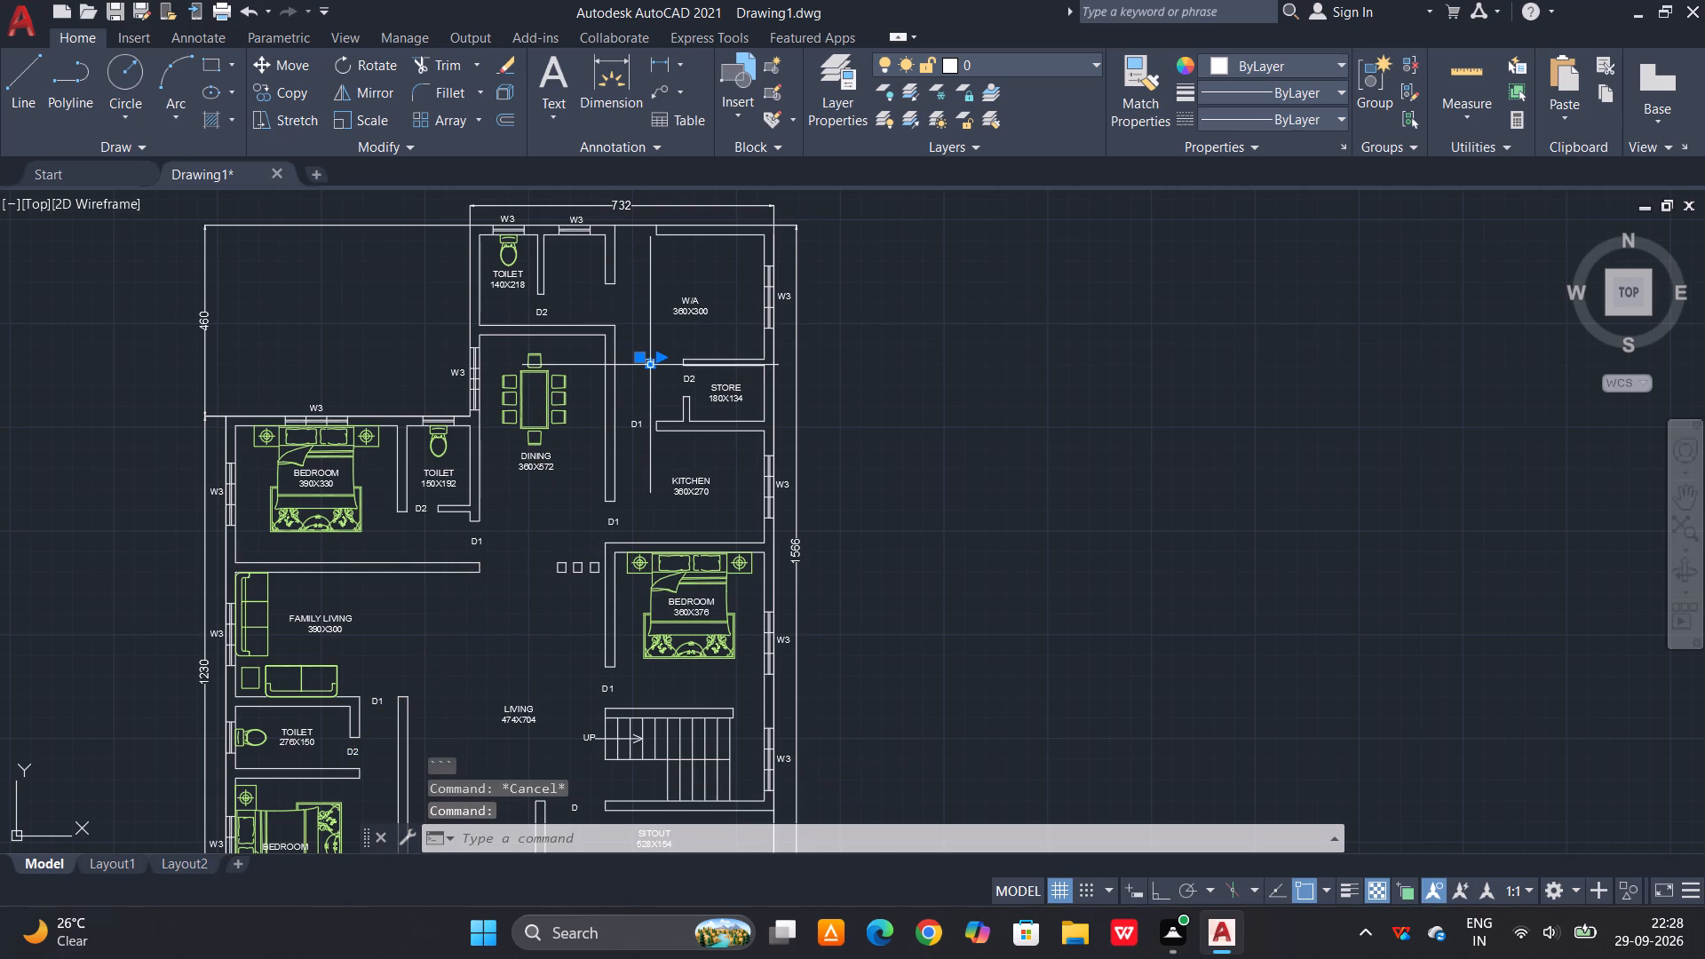
key(Delete)
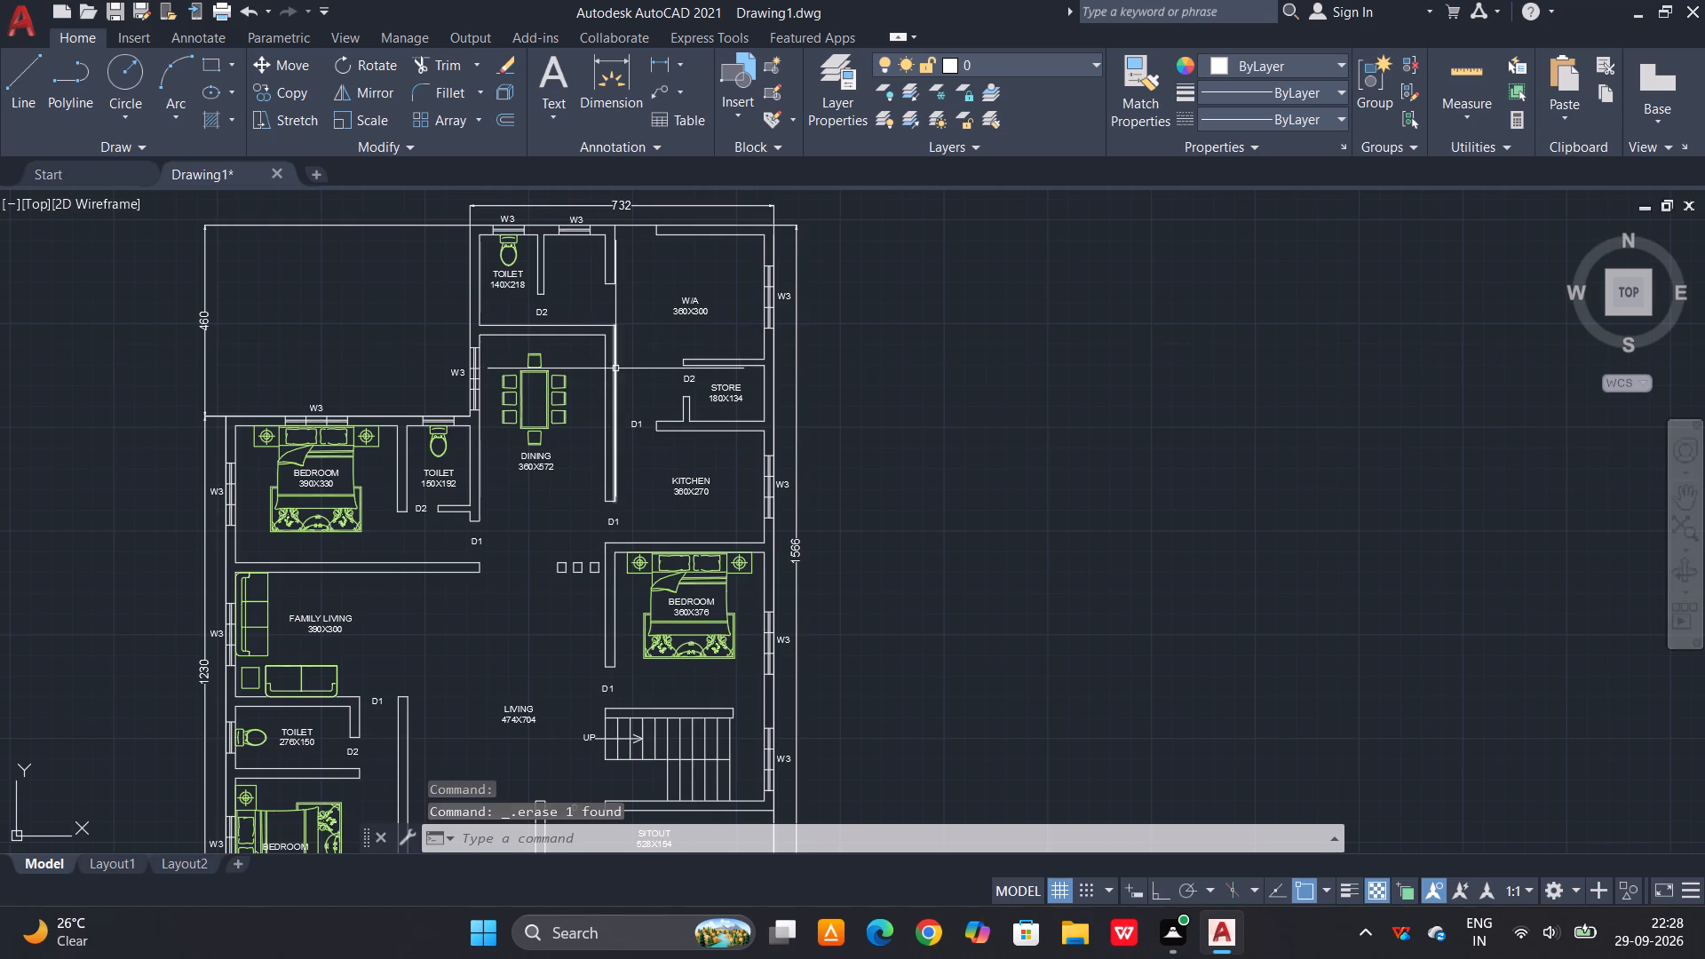
Check the door and window labels across the whole floor plan.
scroll(623, 381, down, 1)
scroll(634, 698, up, 2)
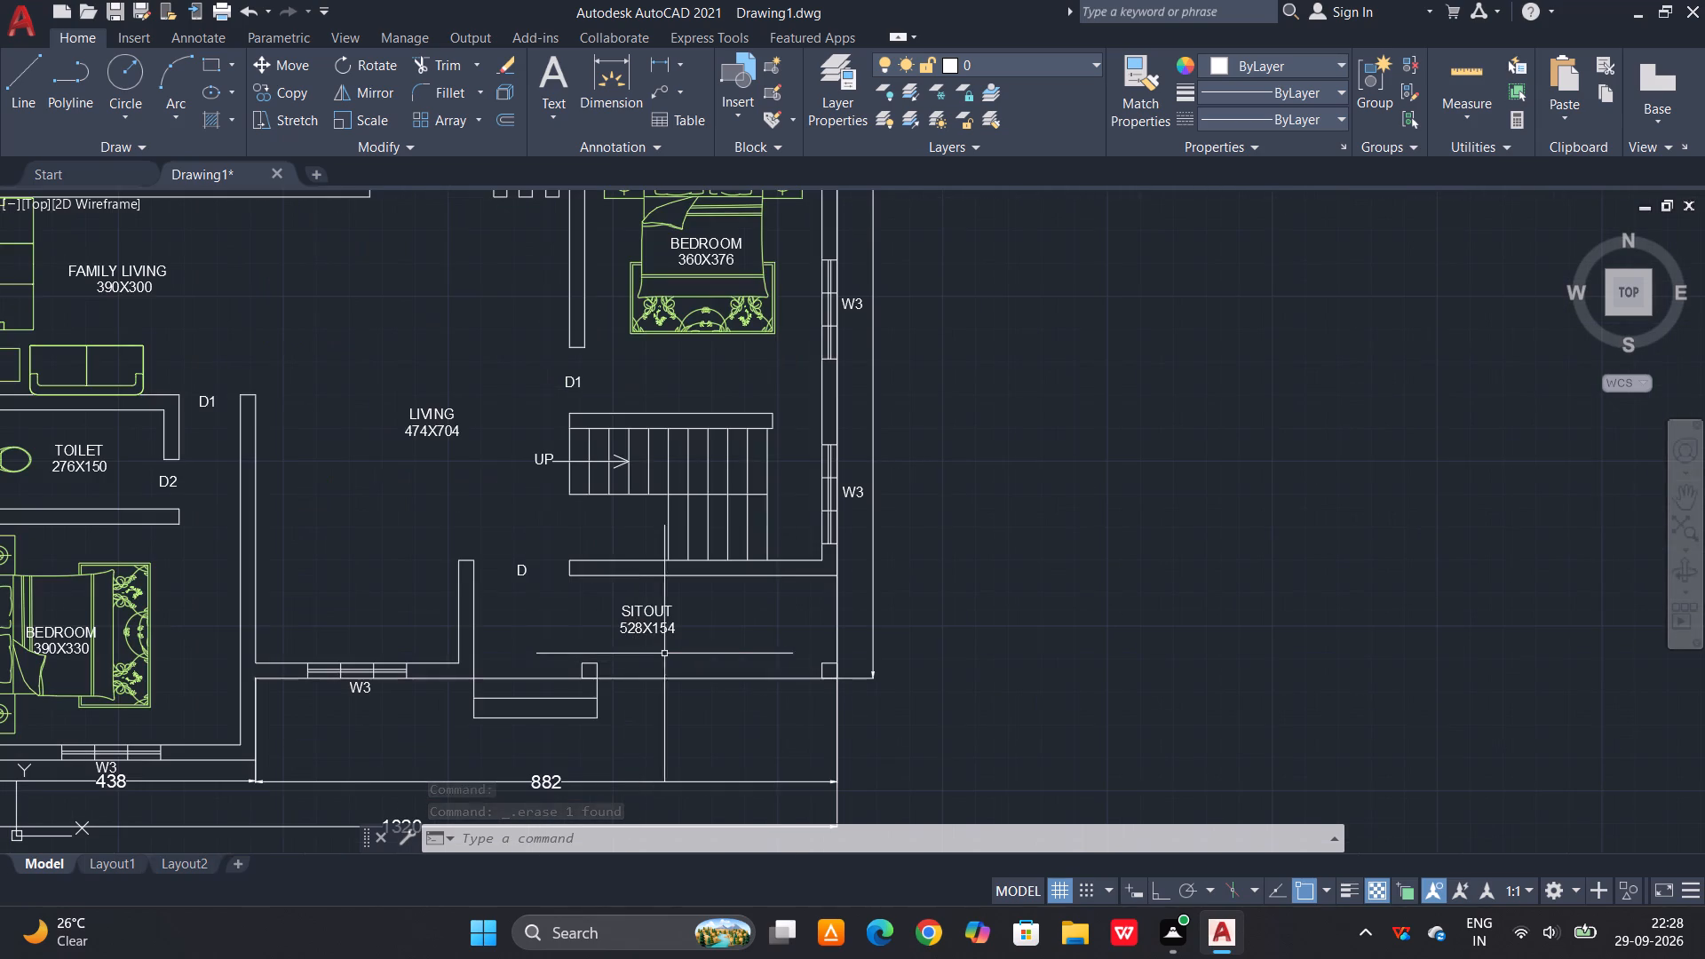
scroll(812, 535, down, 1)
middle_drag(851, 354, 852, 424)
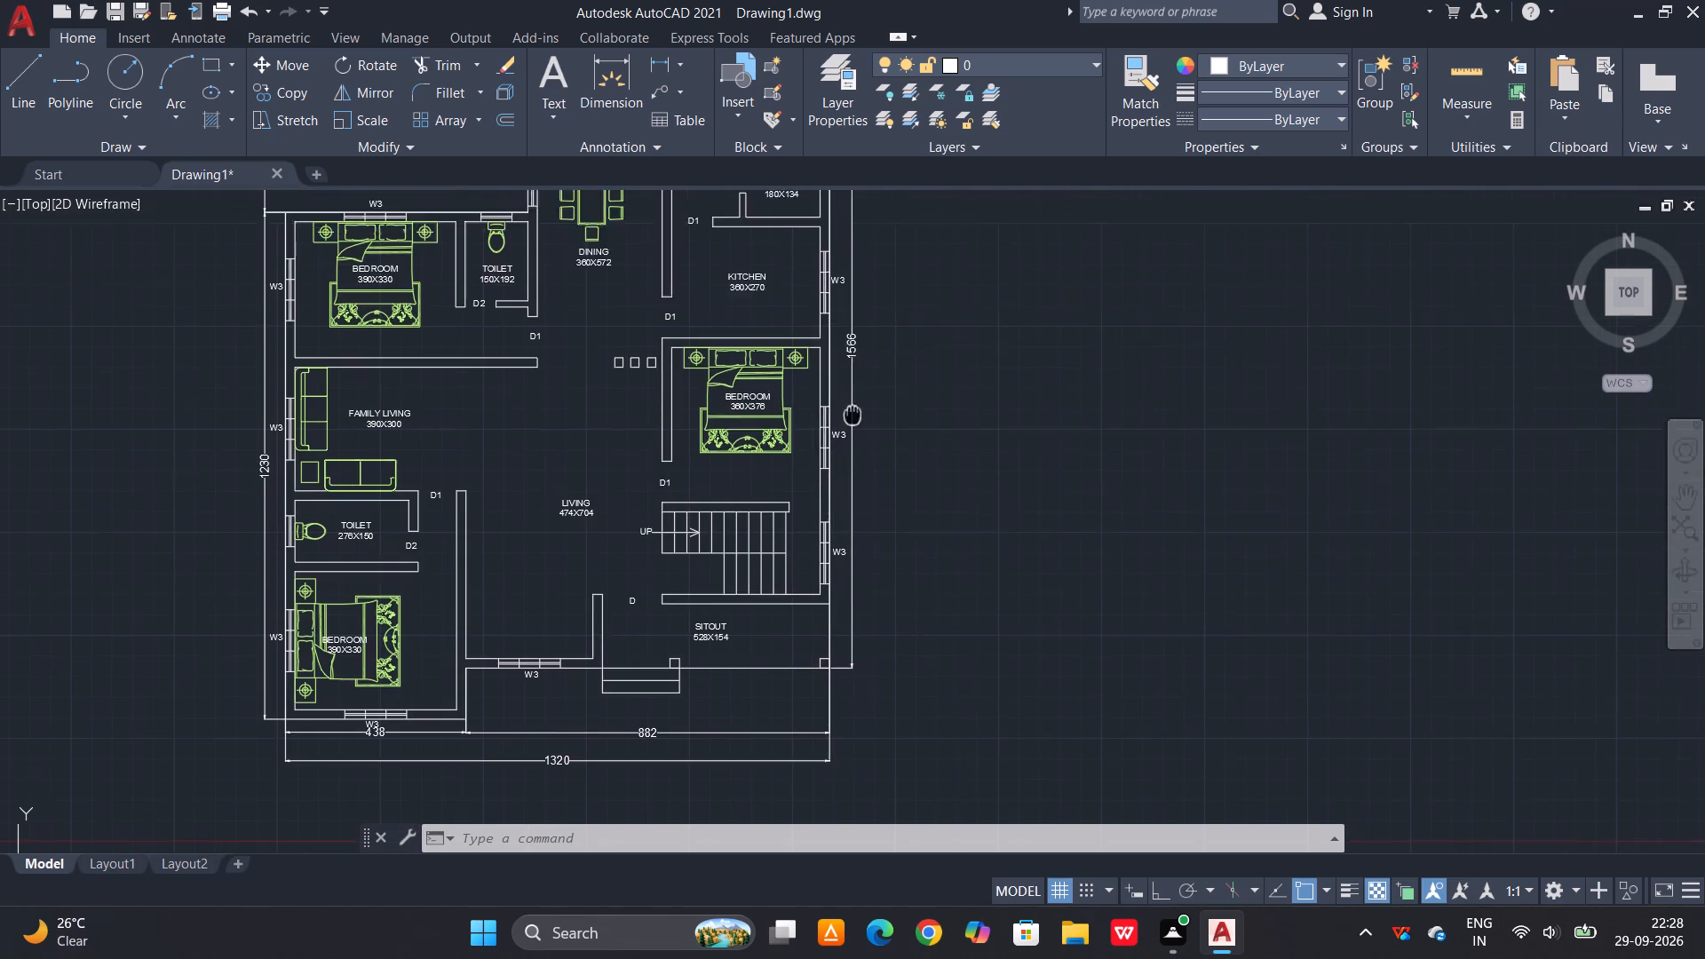
middle_drag(852, 424, 833, 614)
scroll(815, 480, up, 2)
scroll(815, 511, down, 3)
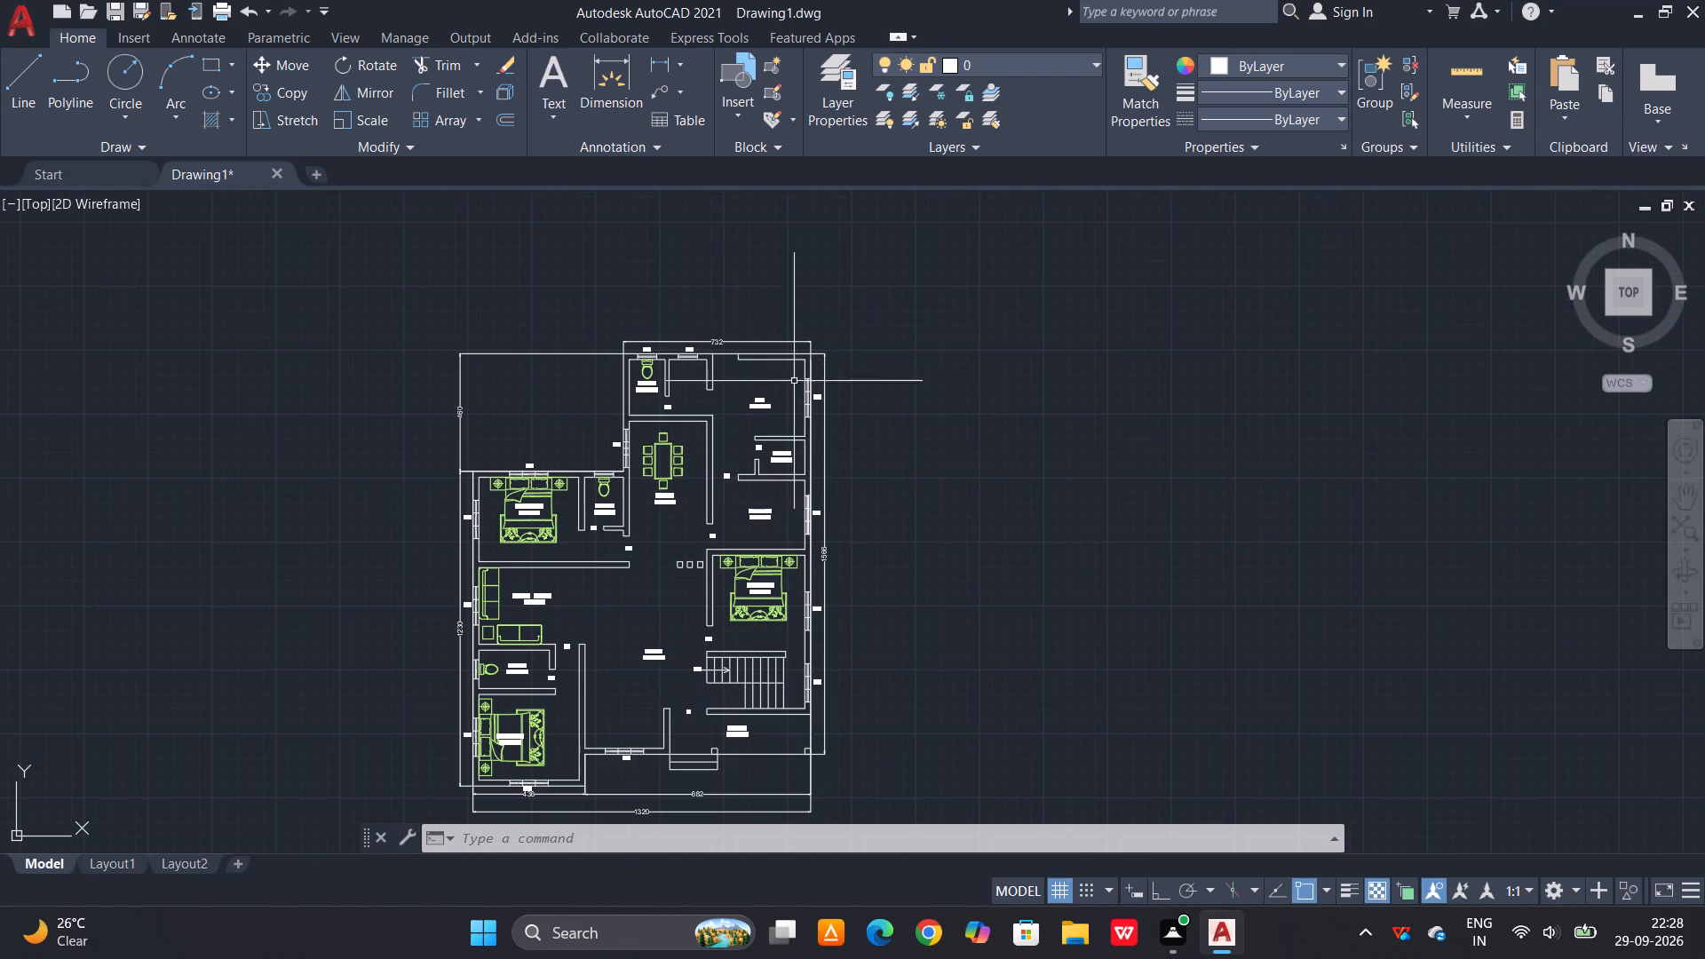
scroll(538, 468, up, 3)
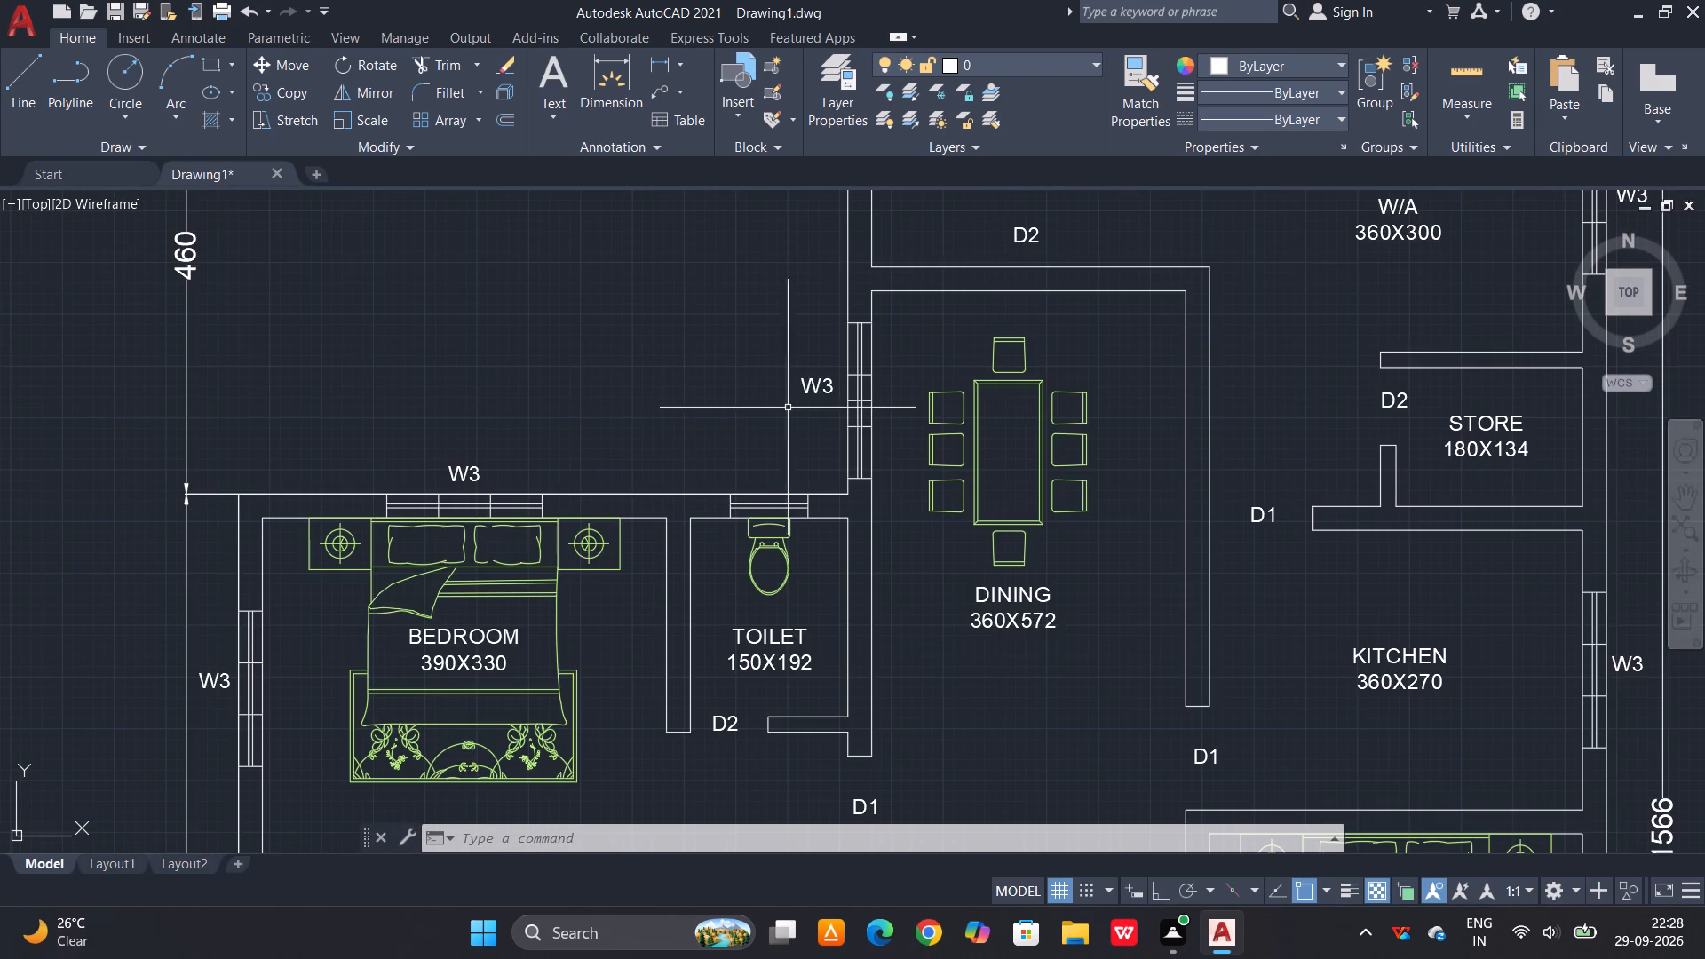
scroll(609, 496, down, 3)
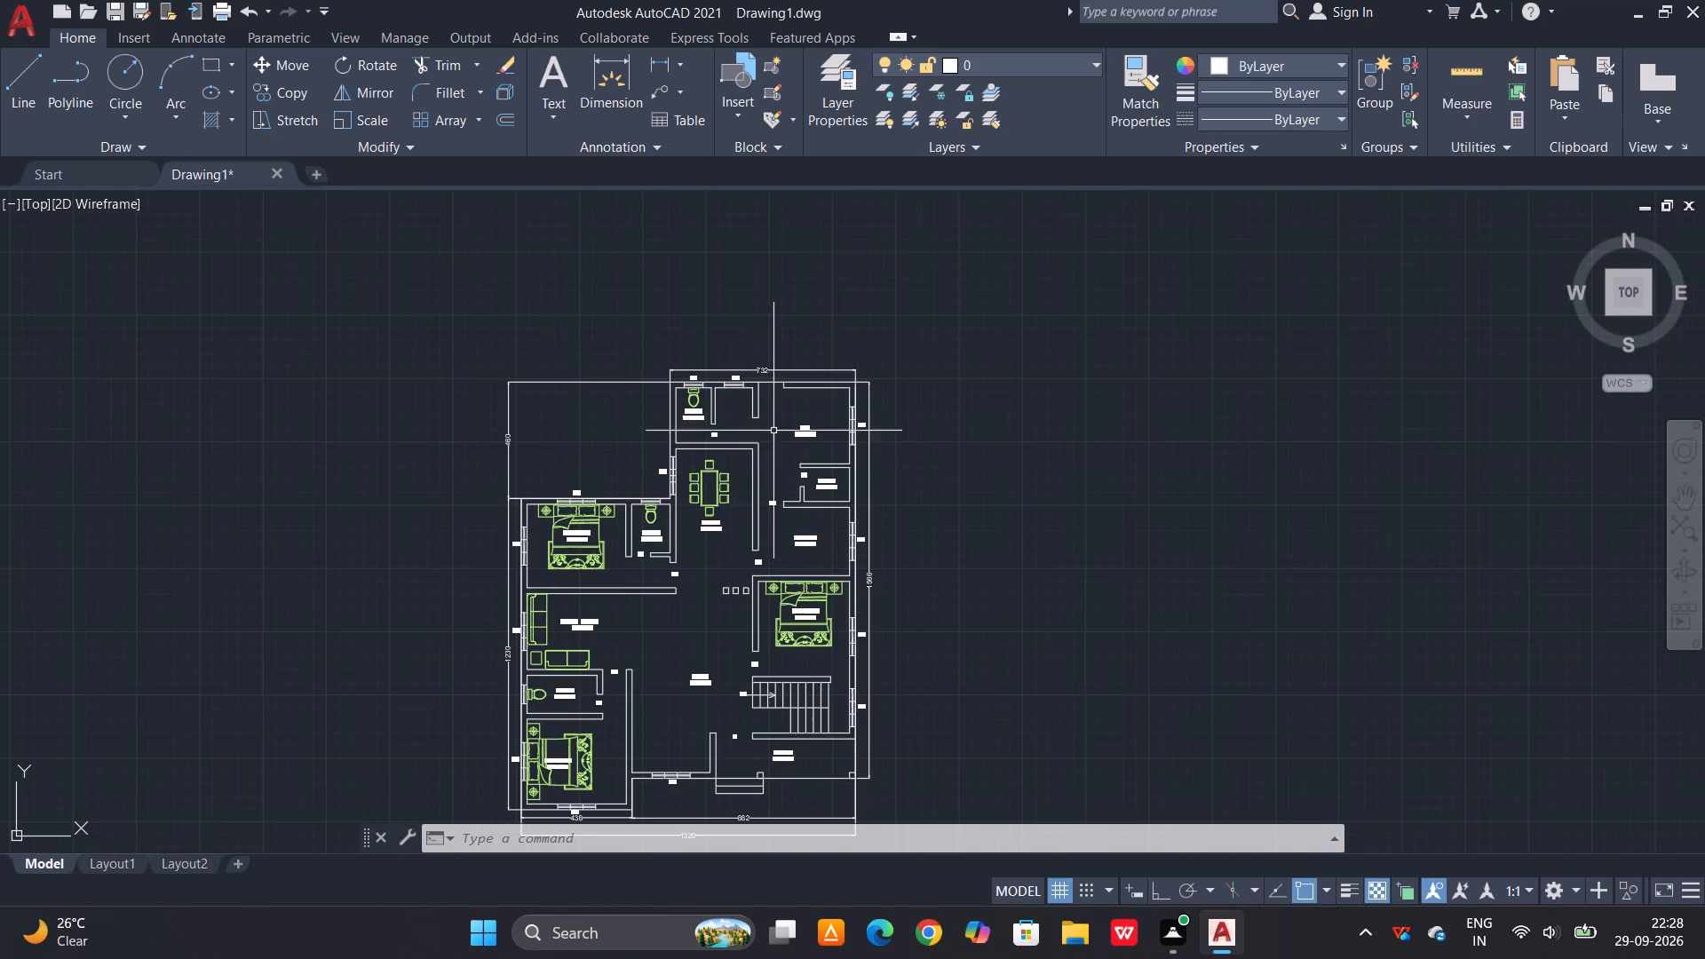
Change the W3 label above the north window just east of the 140X218 toilet to V.
scroll(718, 398, up, 3)
middle_drag(705, 380, 707, 425)
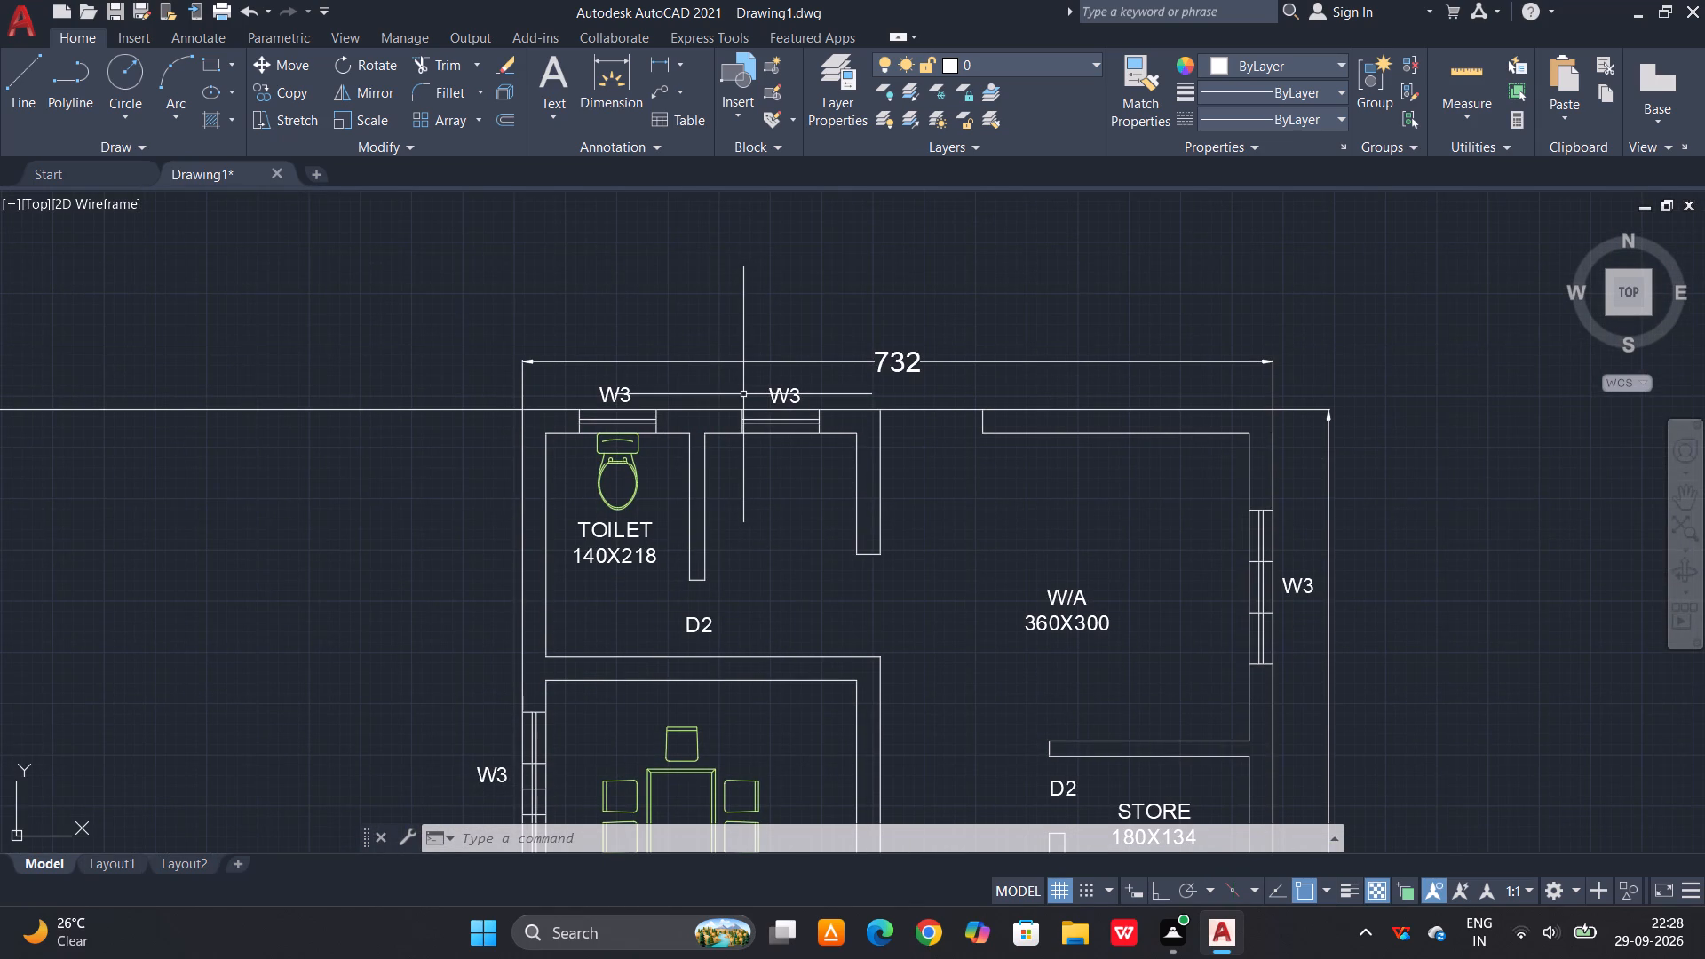
scroll(751, 373, up, 1)
double_click(795, 407)
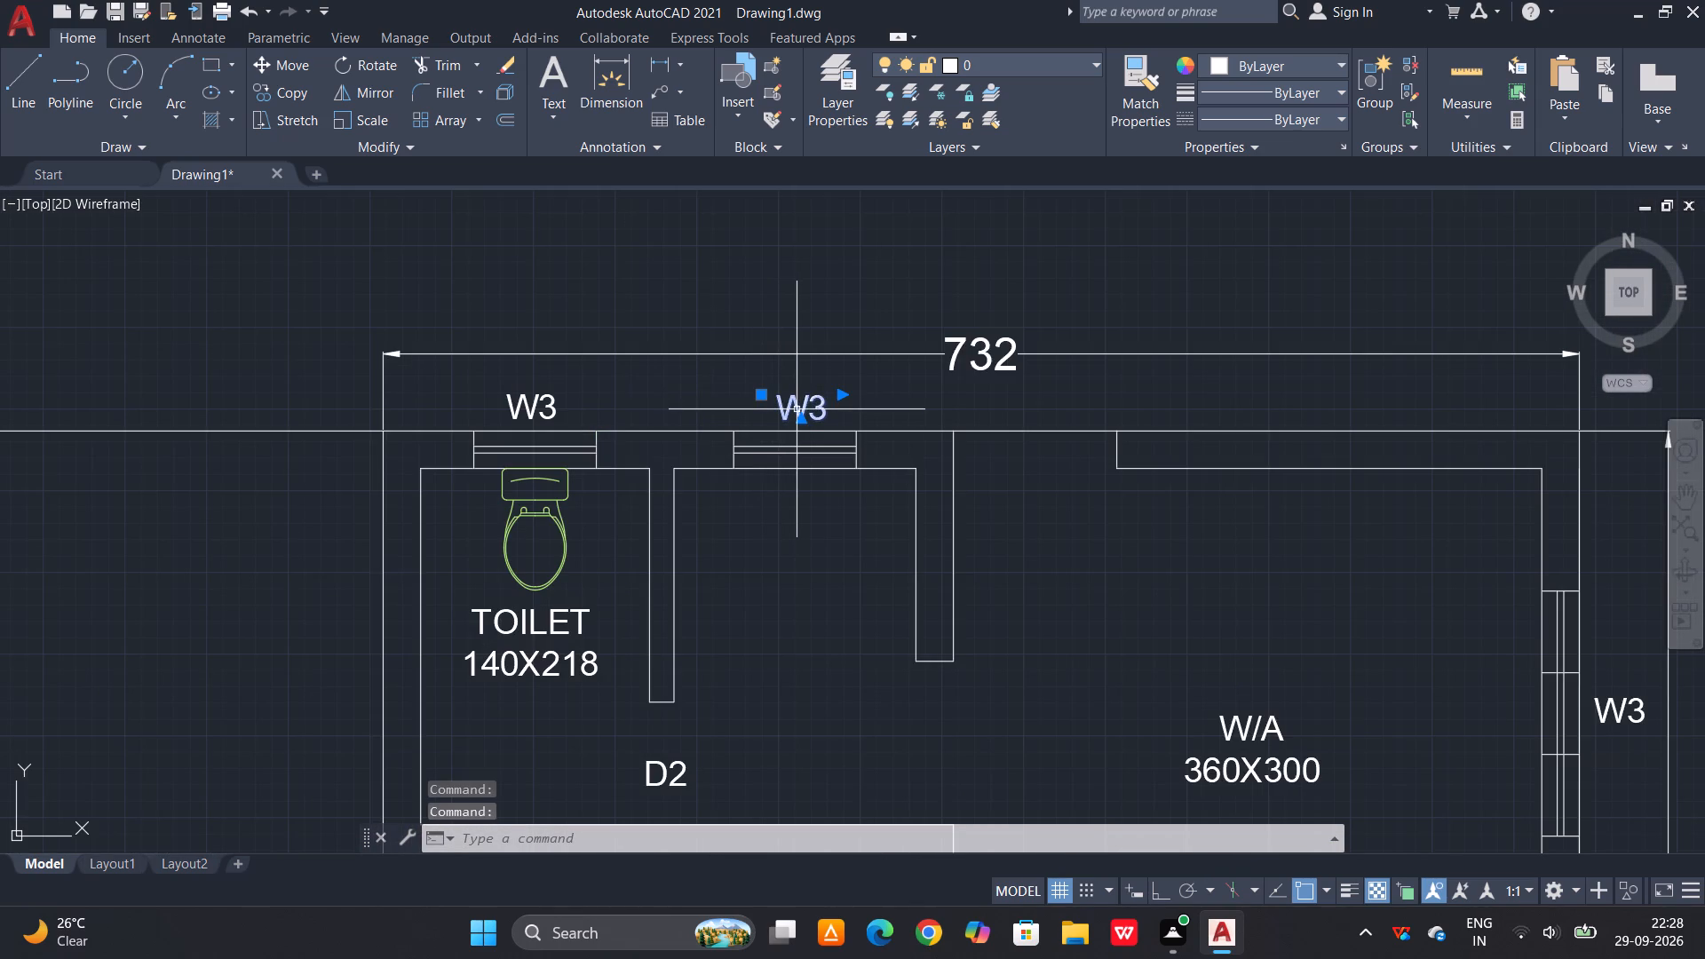
triple_click(812, 410)
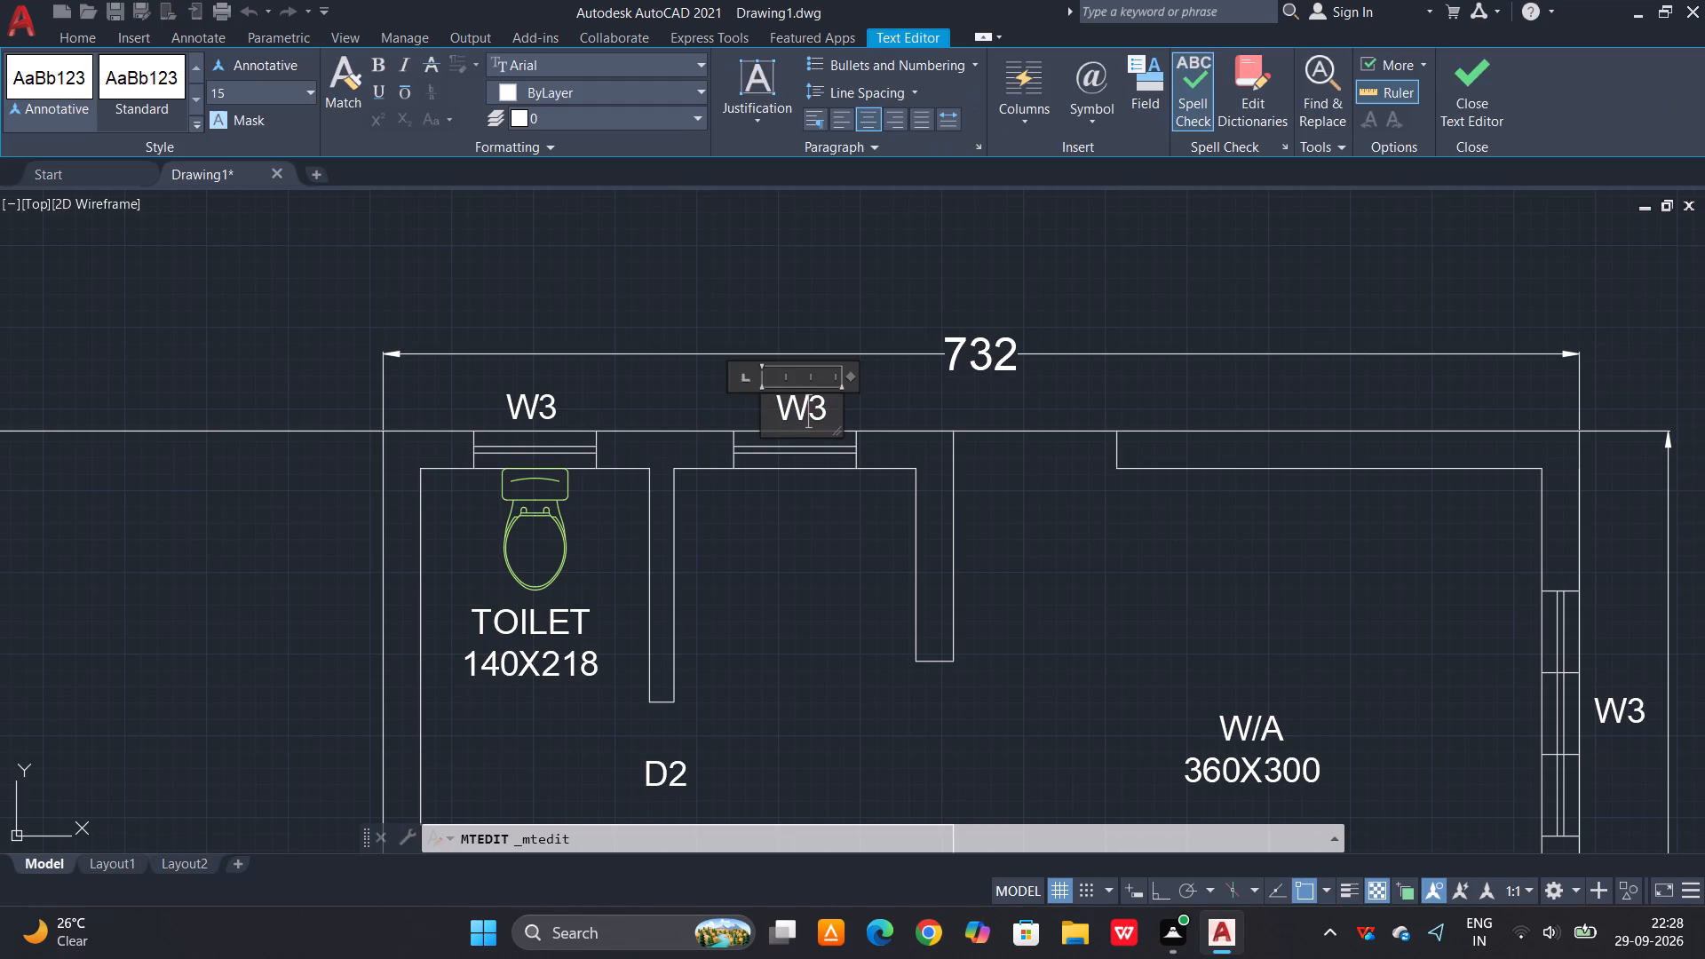
key(ctrl+a)
key(v)
click(1478, 68)
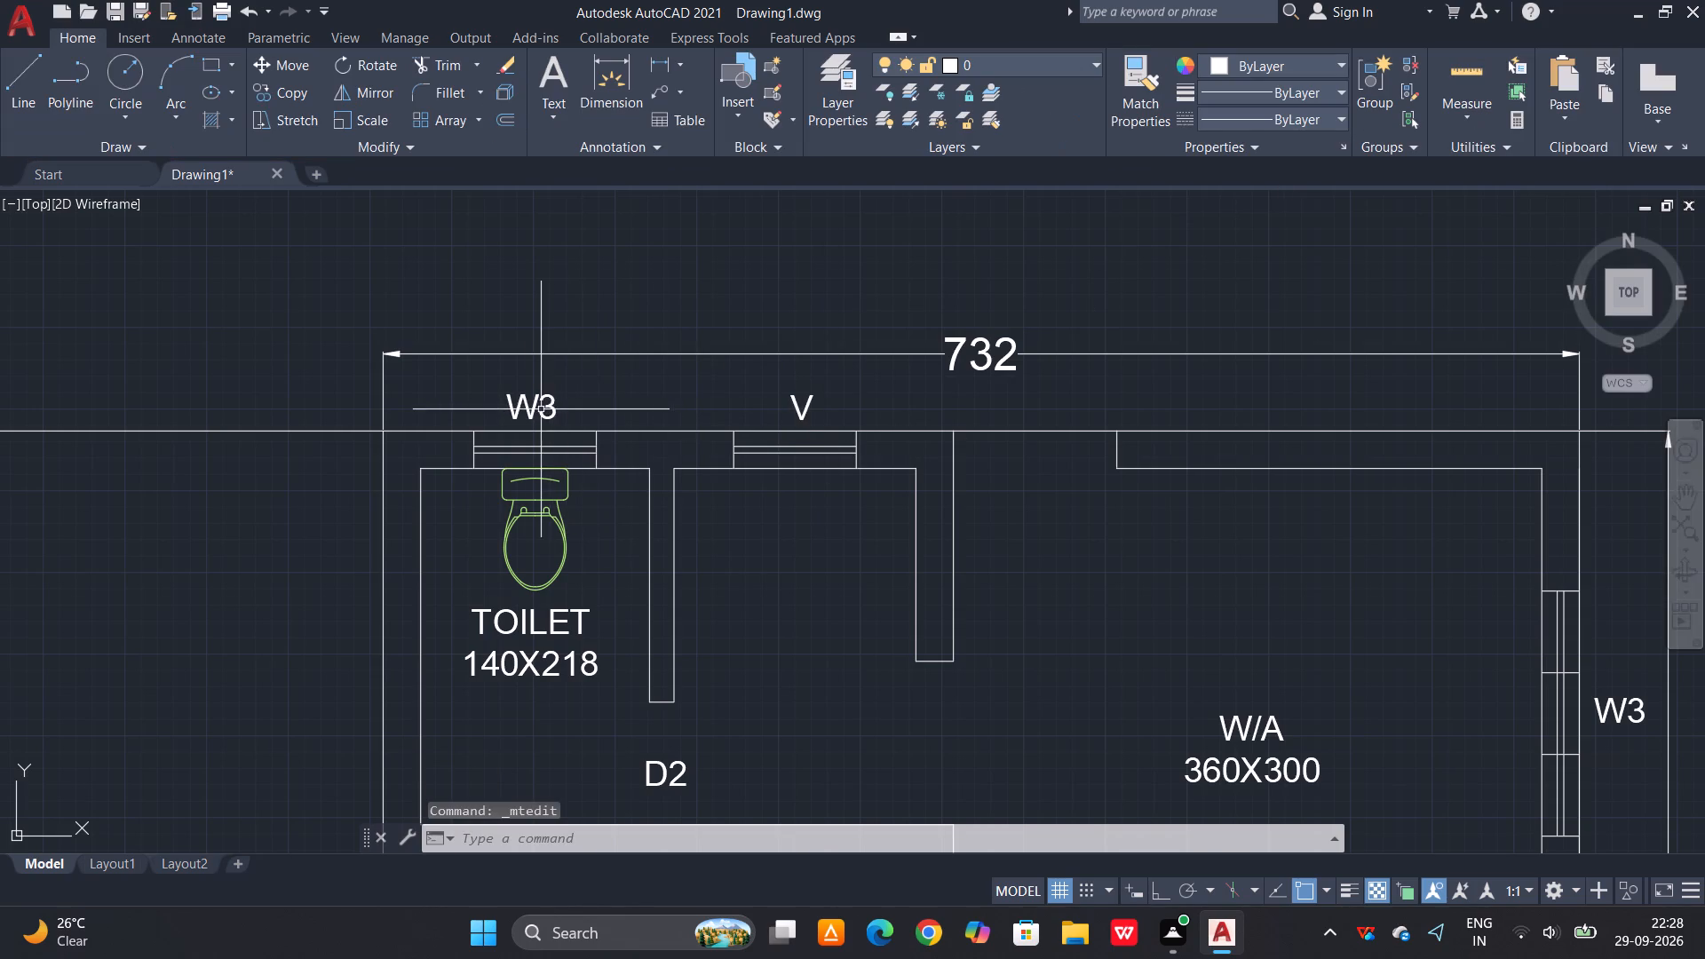
Change the W3 label above the 140X218 toilet's window to V.
double_click(528, 407)
key(ctrl+a)
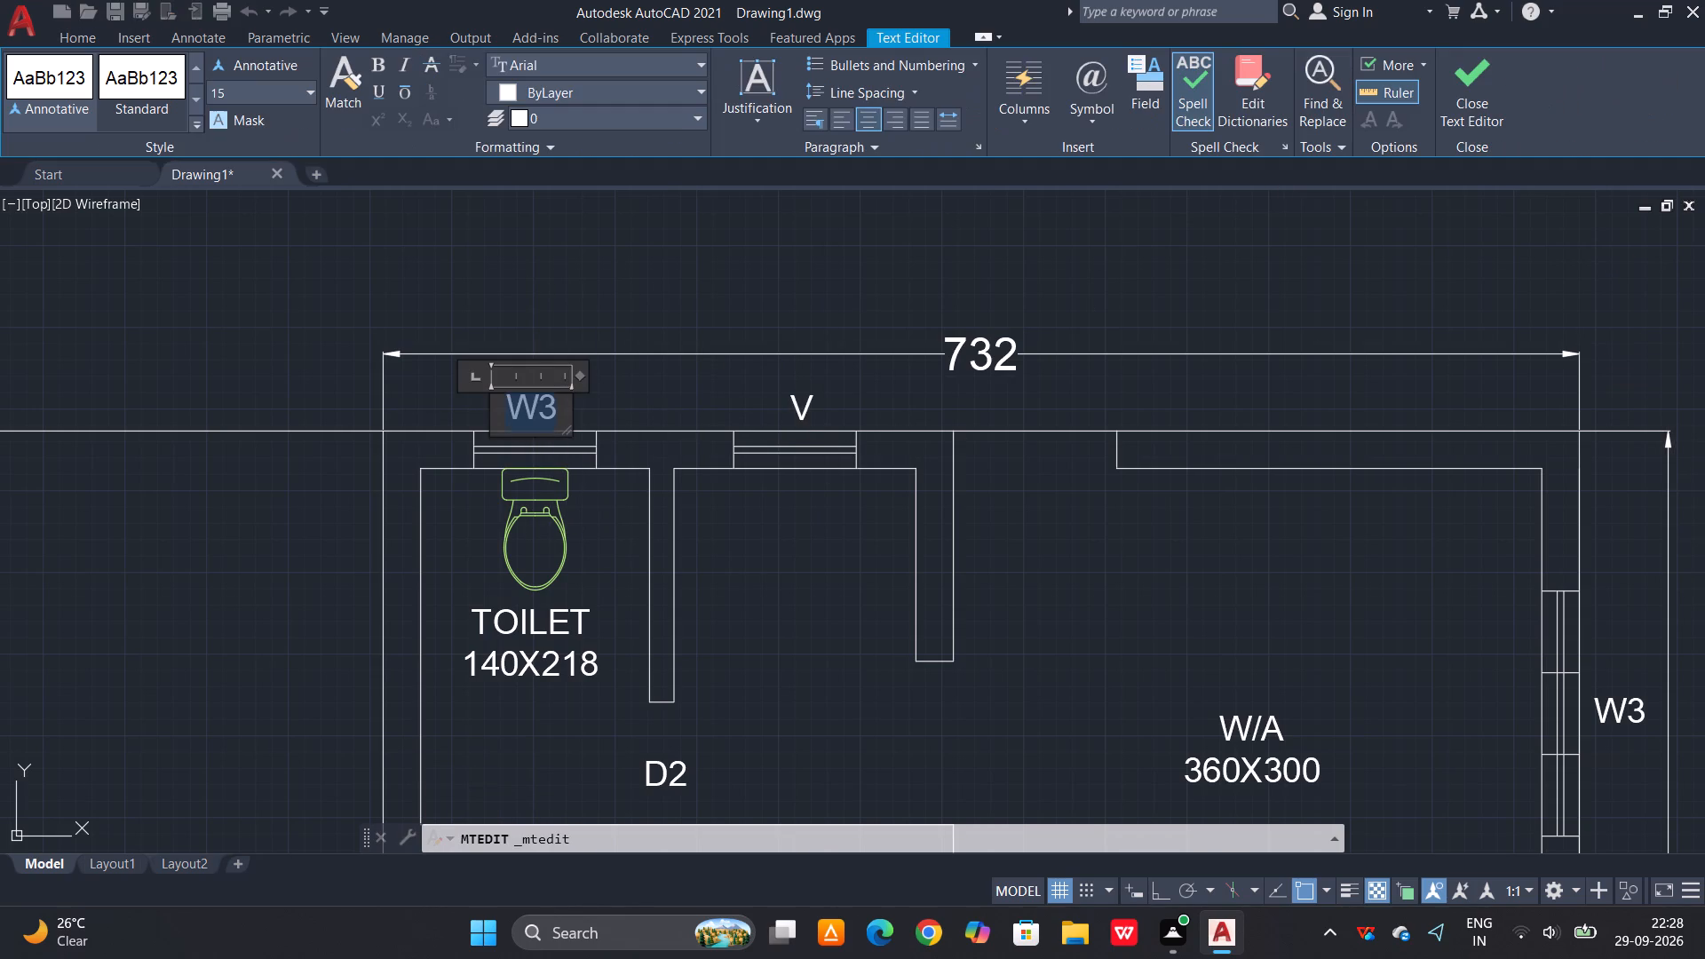
key(v)
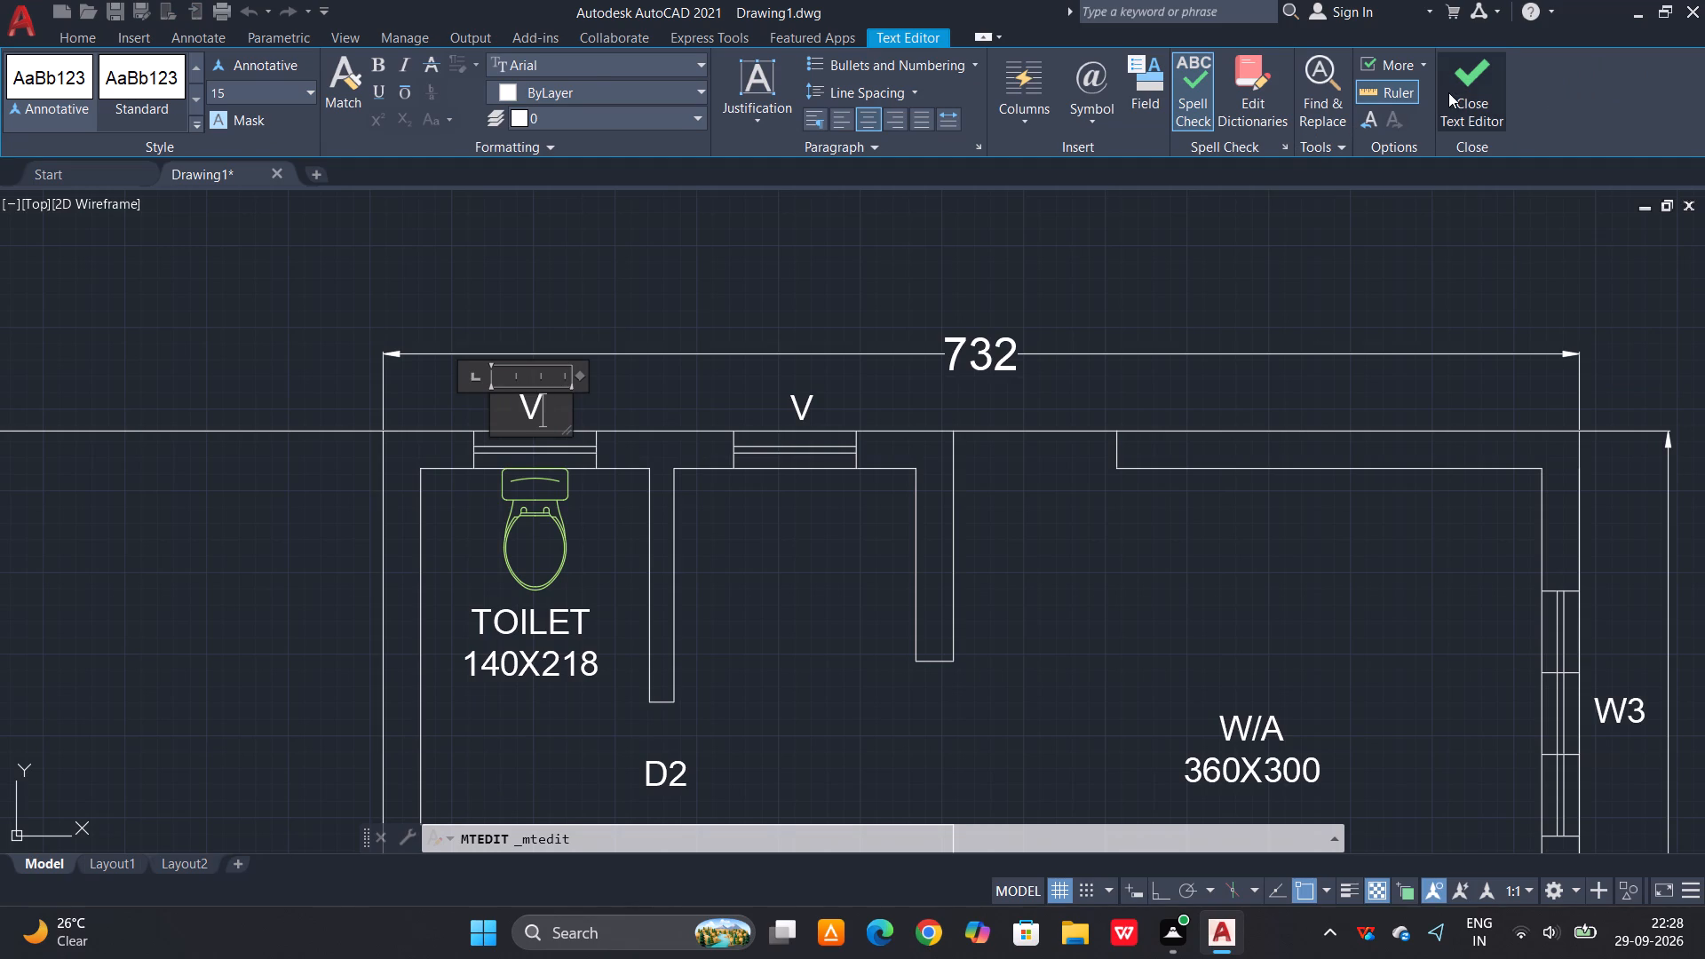
click(1448, 92)
Copy the V label from the 140X218 toilet to the windows of the 150X192 toilet and the 276X150 toilet.
click(533, 402)
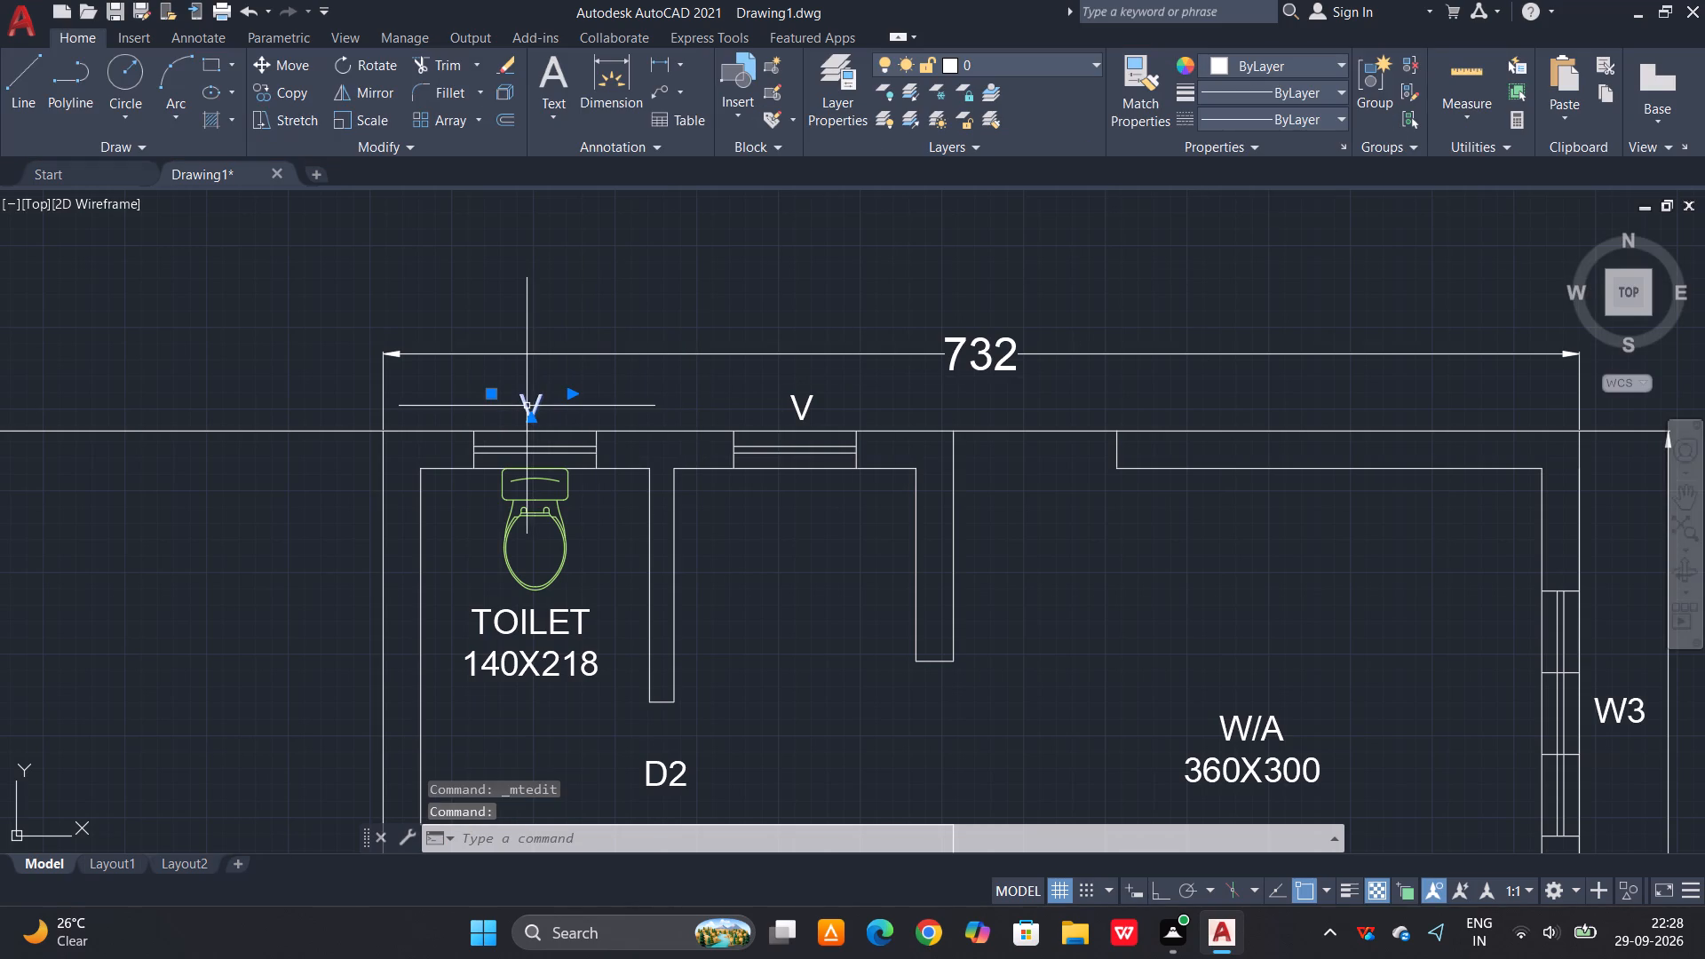
text(CO)
key(space)
click(528, 402)
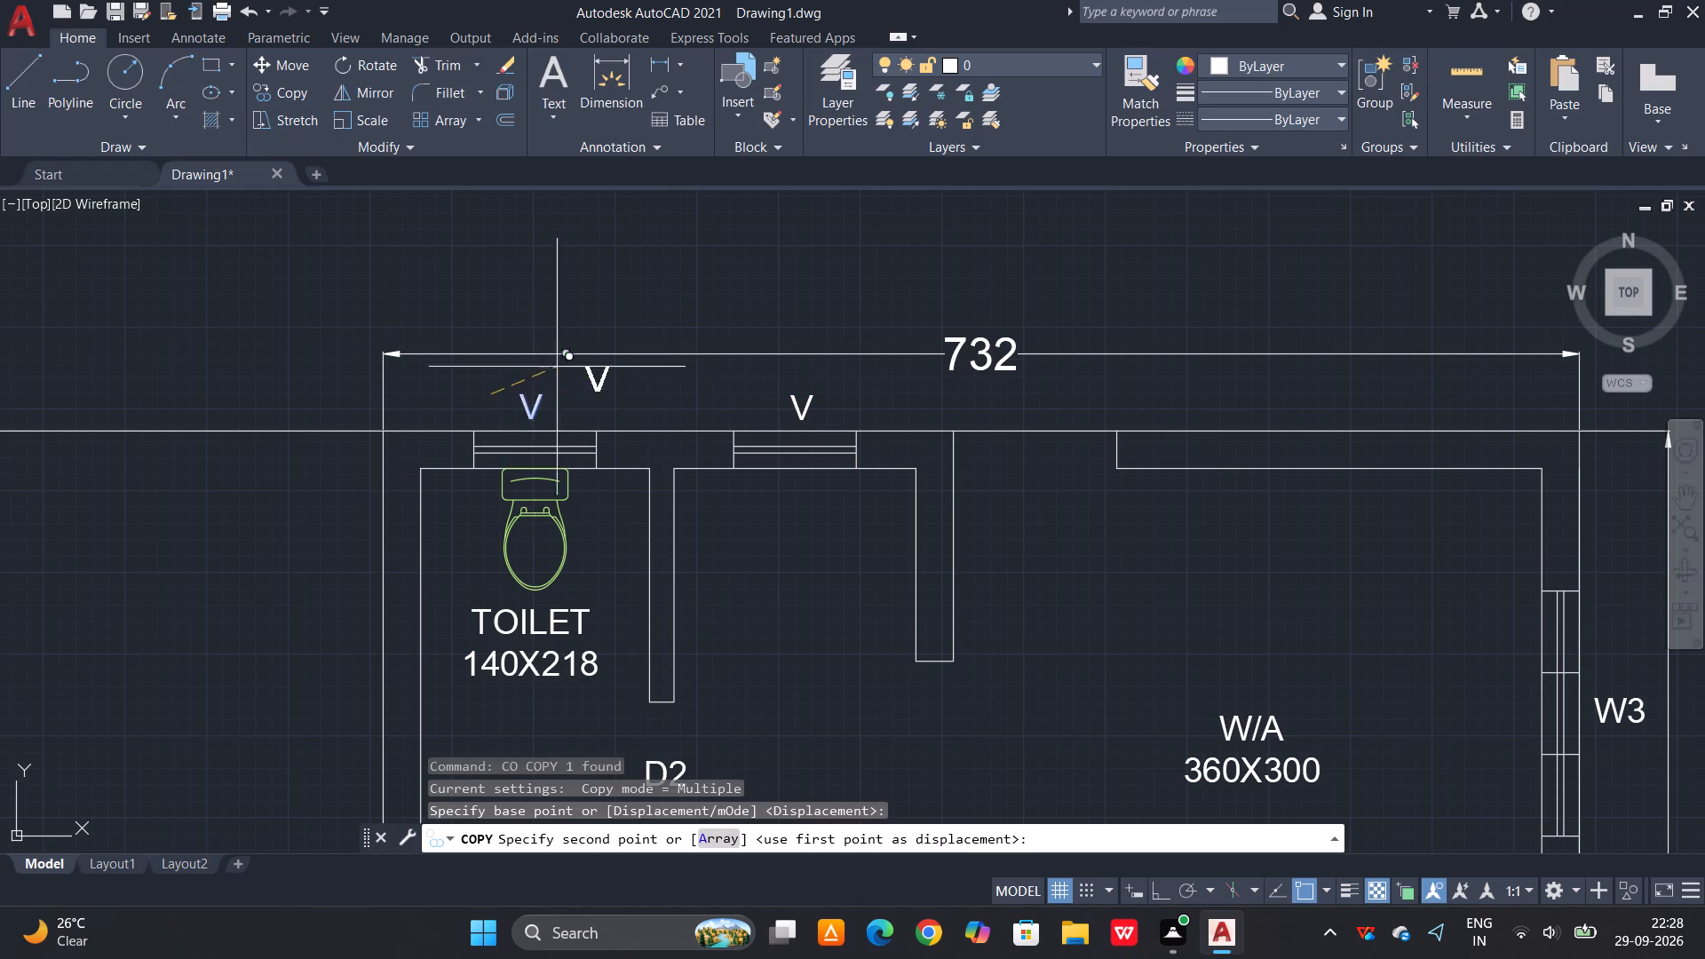
scroll(580, 346, down, 2)
scroll(414, 699, up, 5)
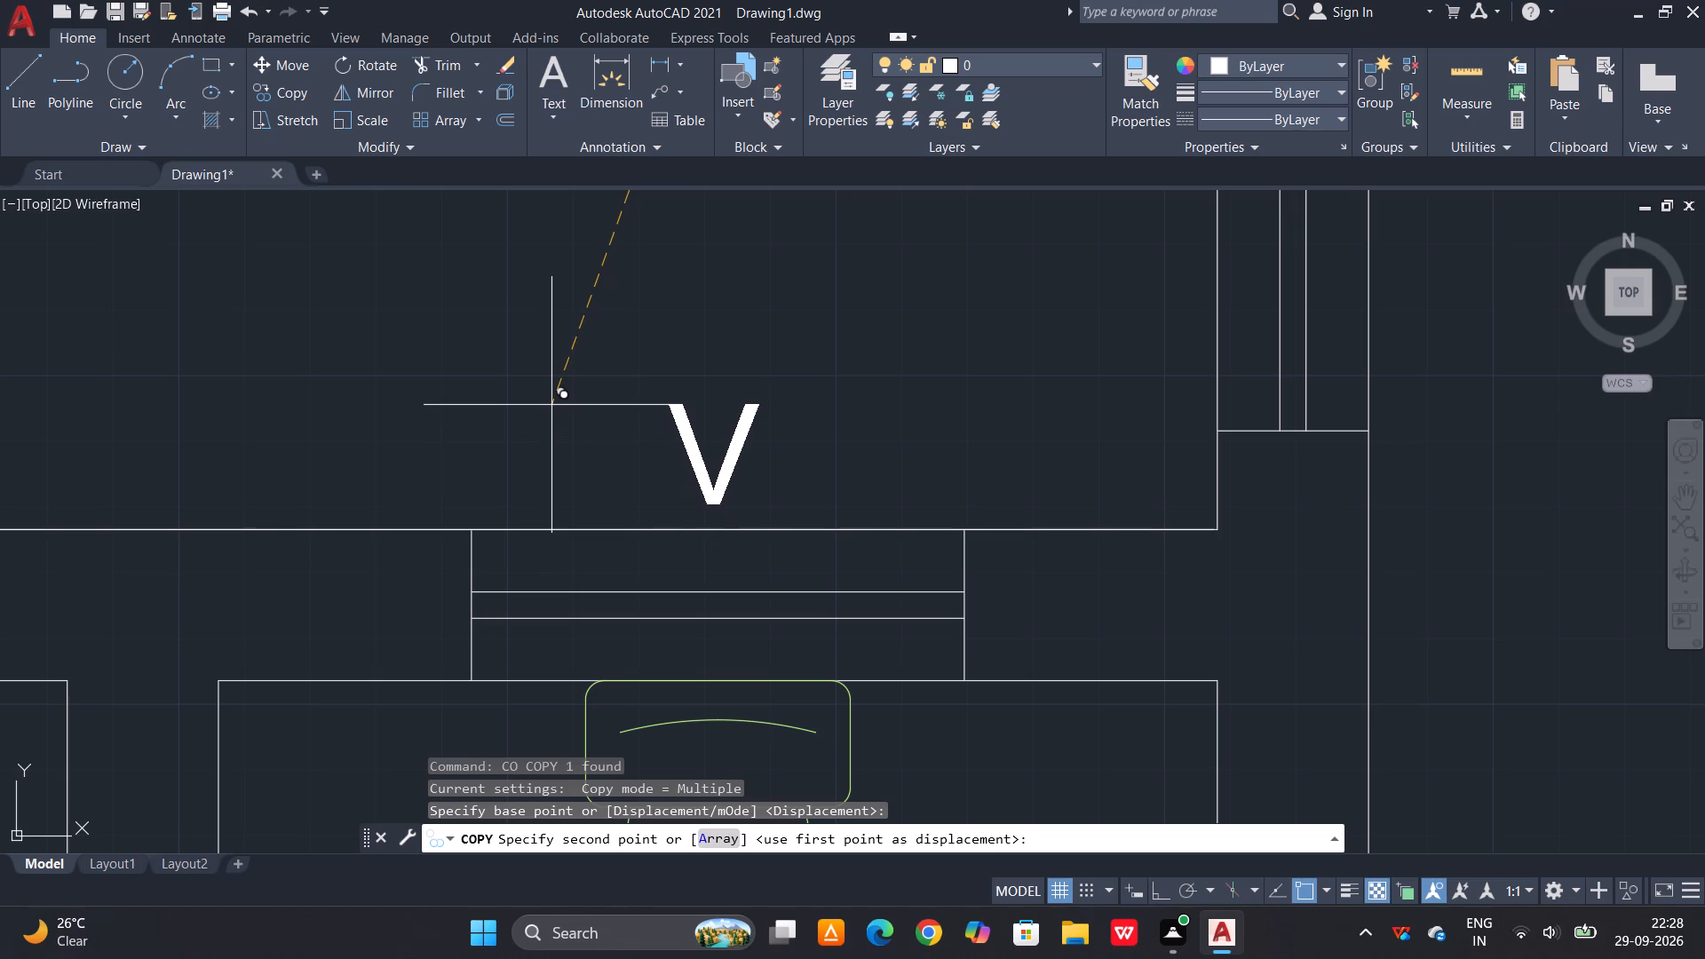
click(551, 405)
scroll(575, 332, down, 6)
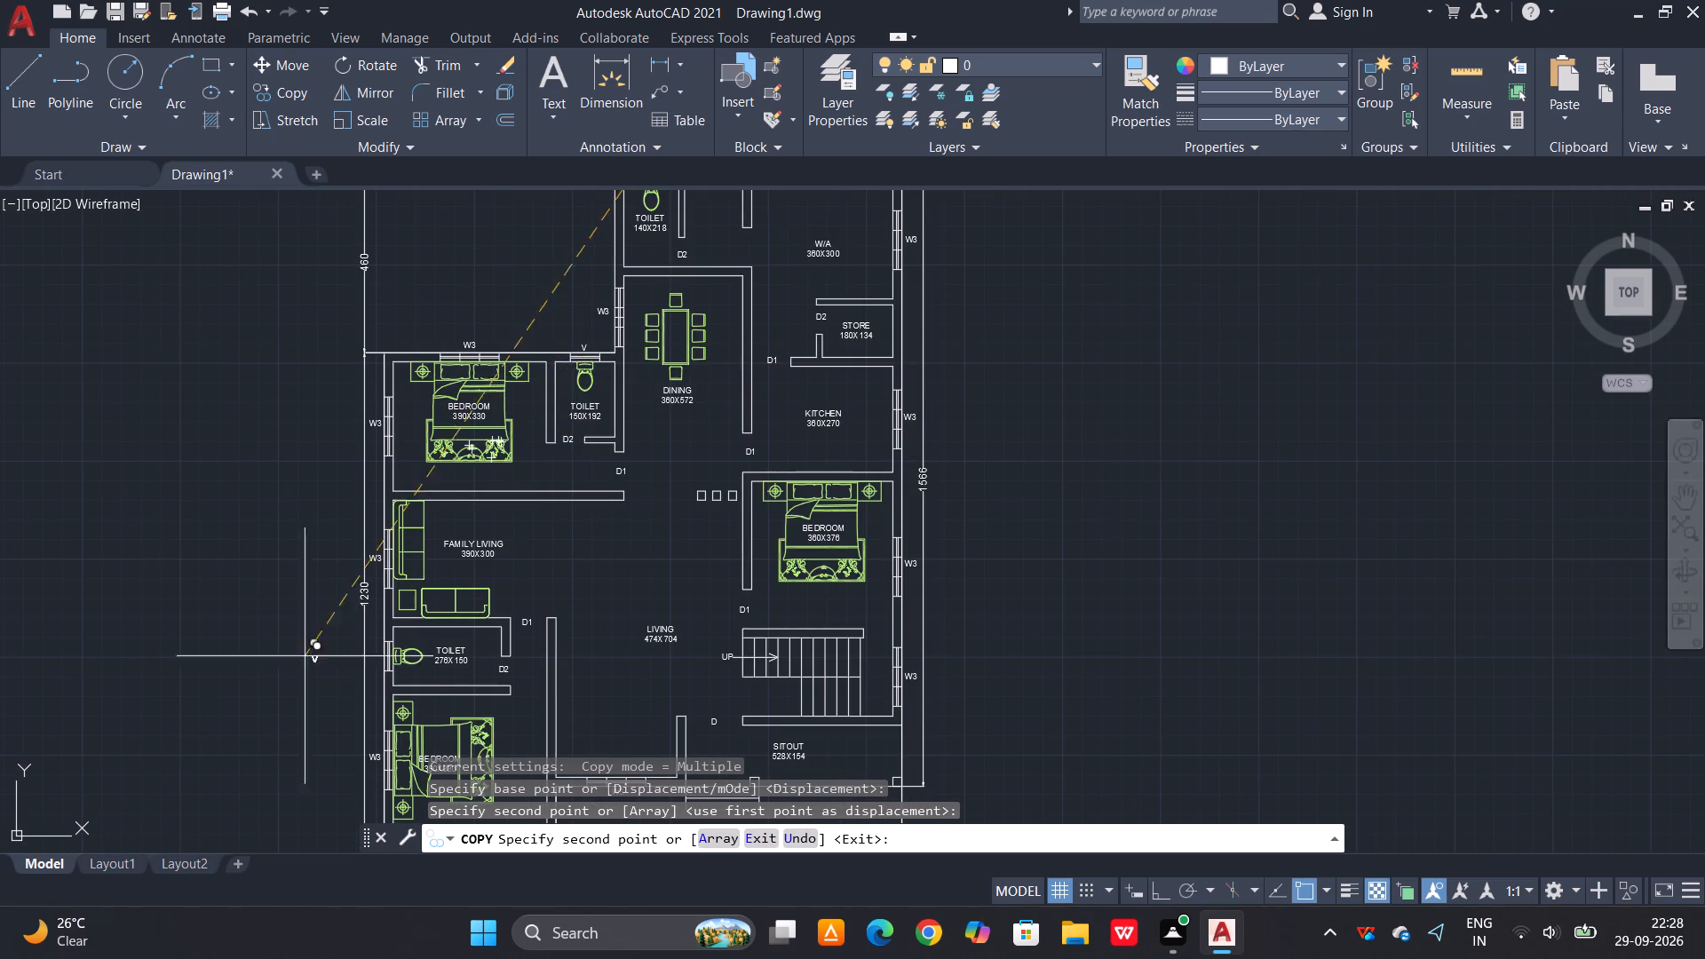
scroll(319, 740, up, 2)
scroll(425, 518, up, 4)
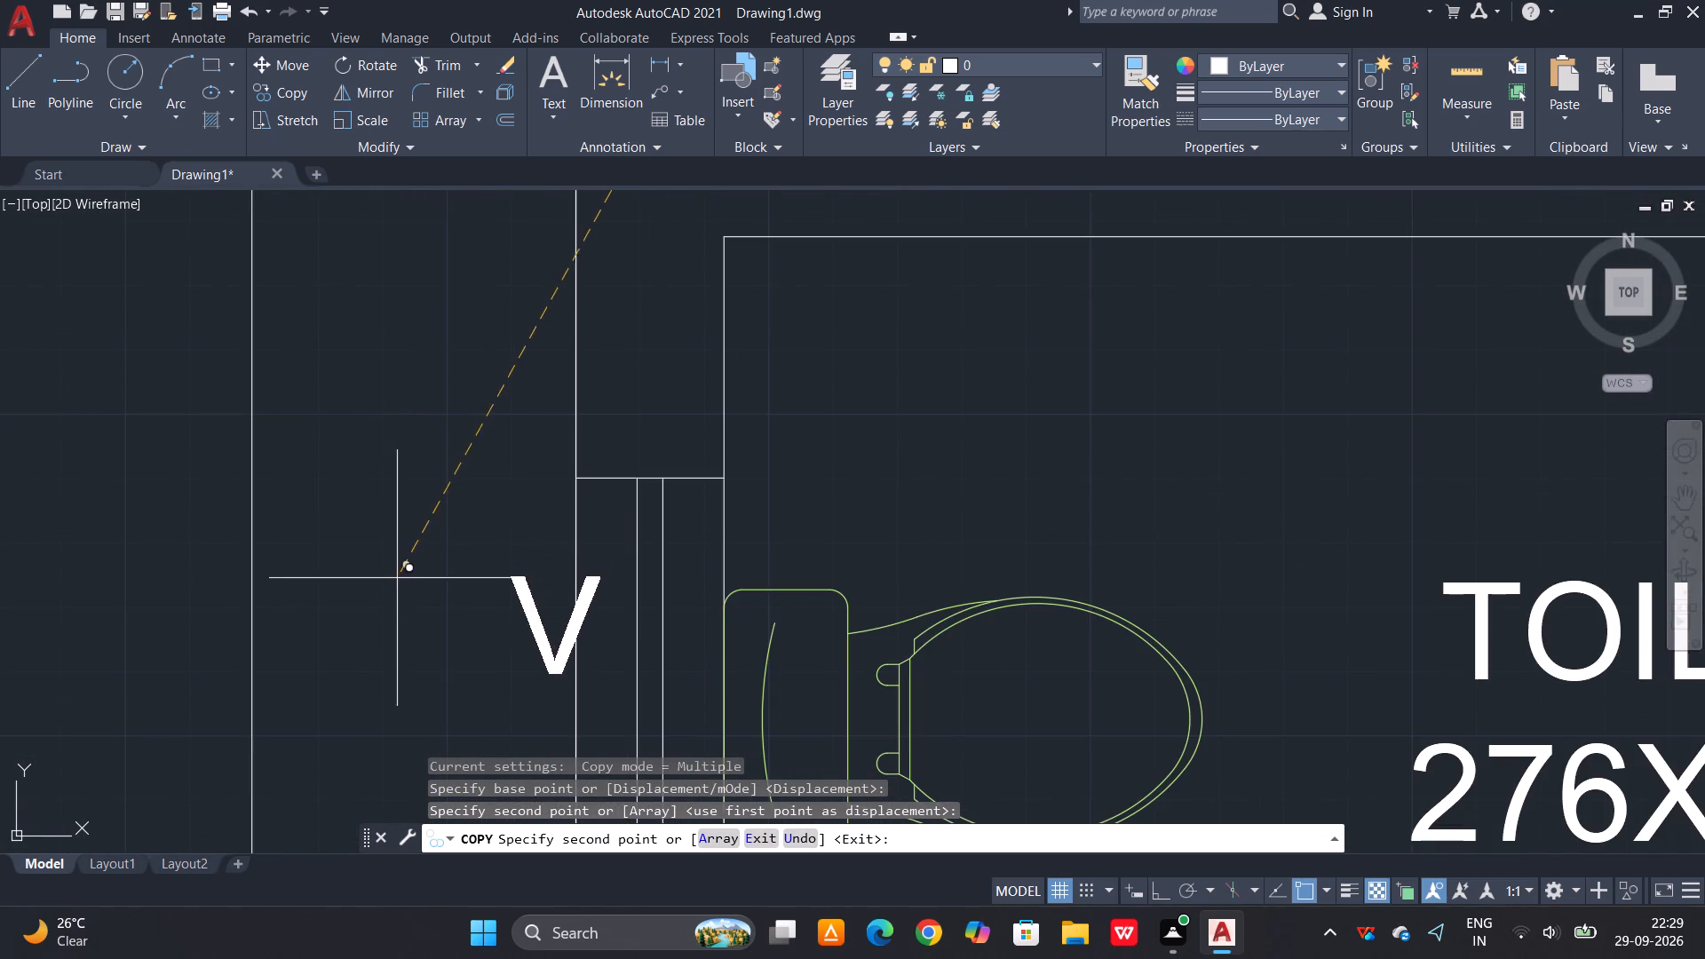
scroll(396, 536, down, 2)
click(374, 579)
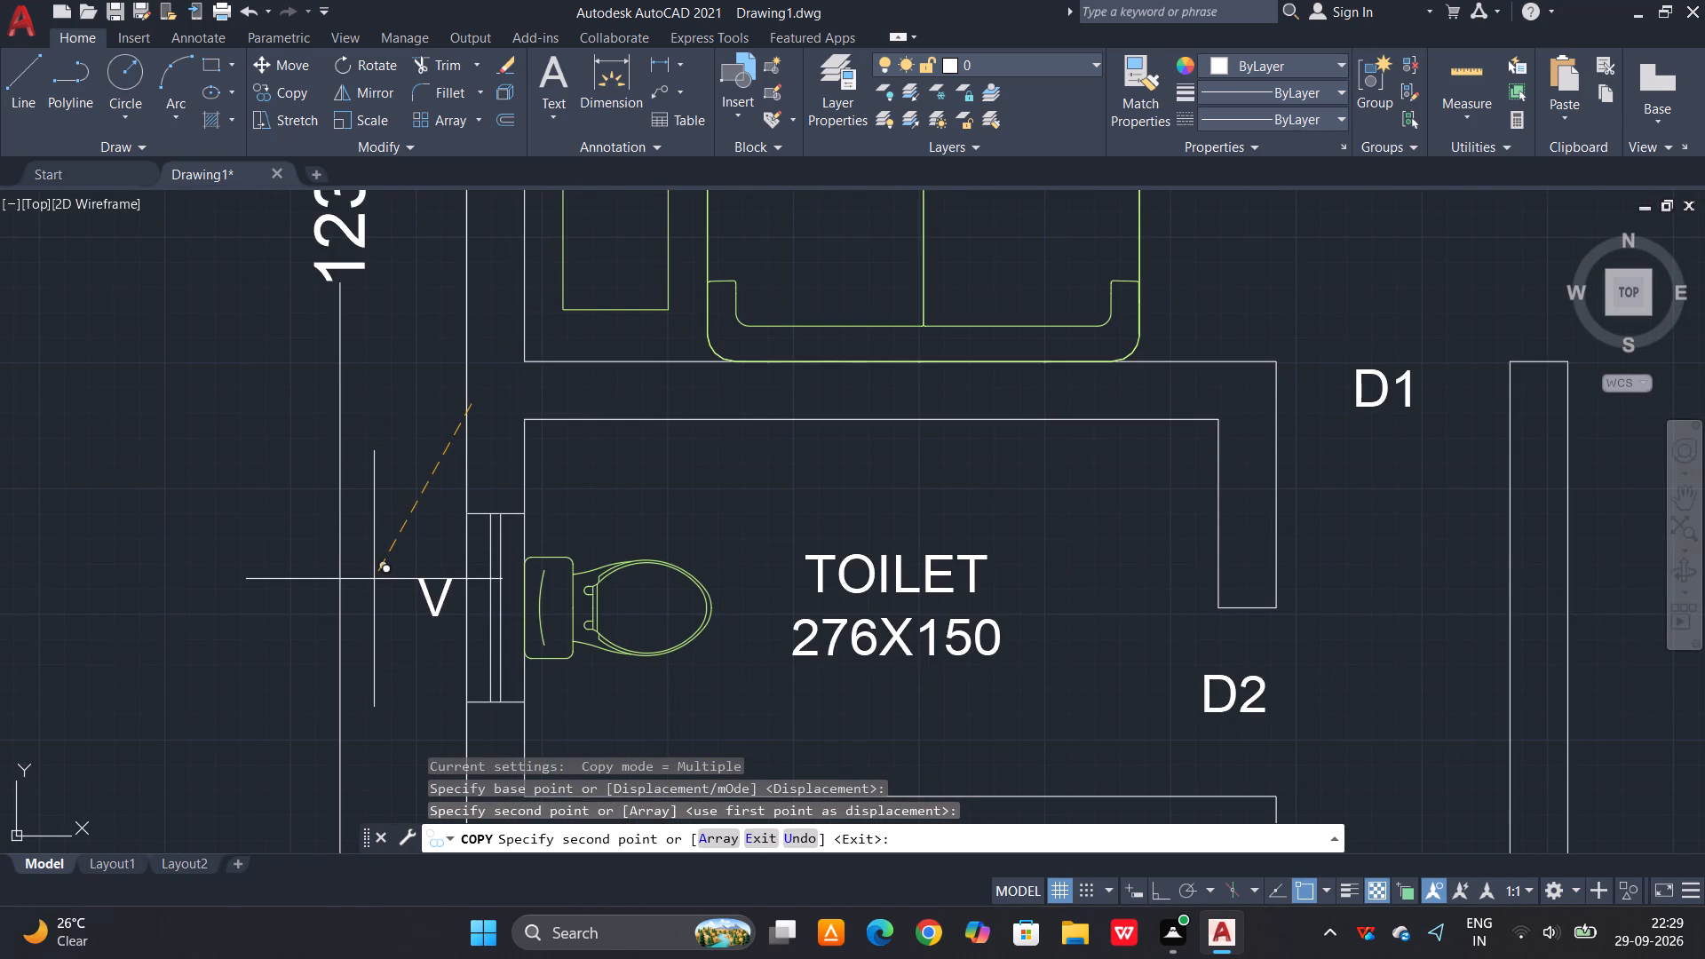
key(Escape)
Start the Hatch command for the floor plan.
scroll(419, 535, down, 3)
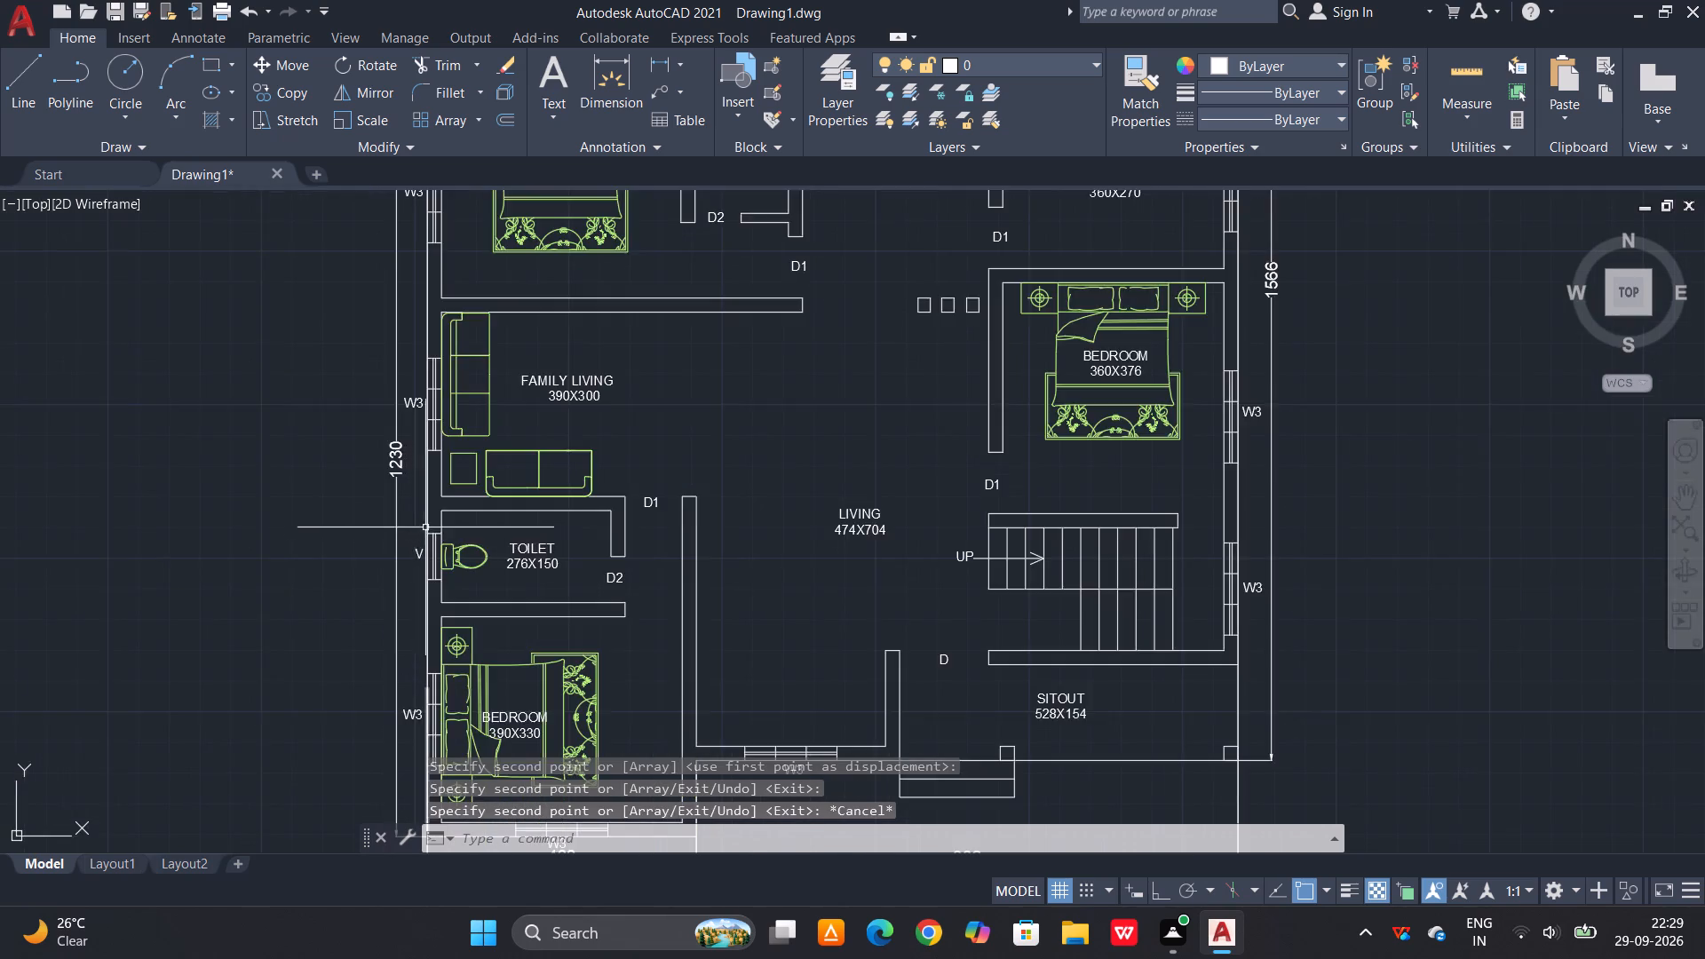
scroll(430, 527, down, 2)
scroll(564, 514, up, 1)
middle_drag(570, 519, 602, 648)
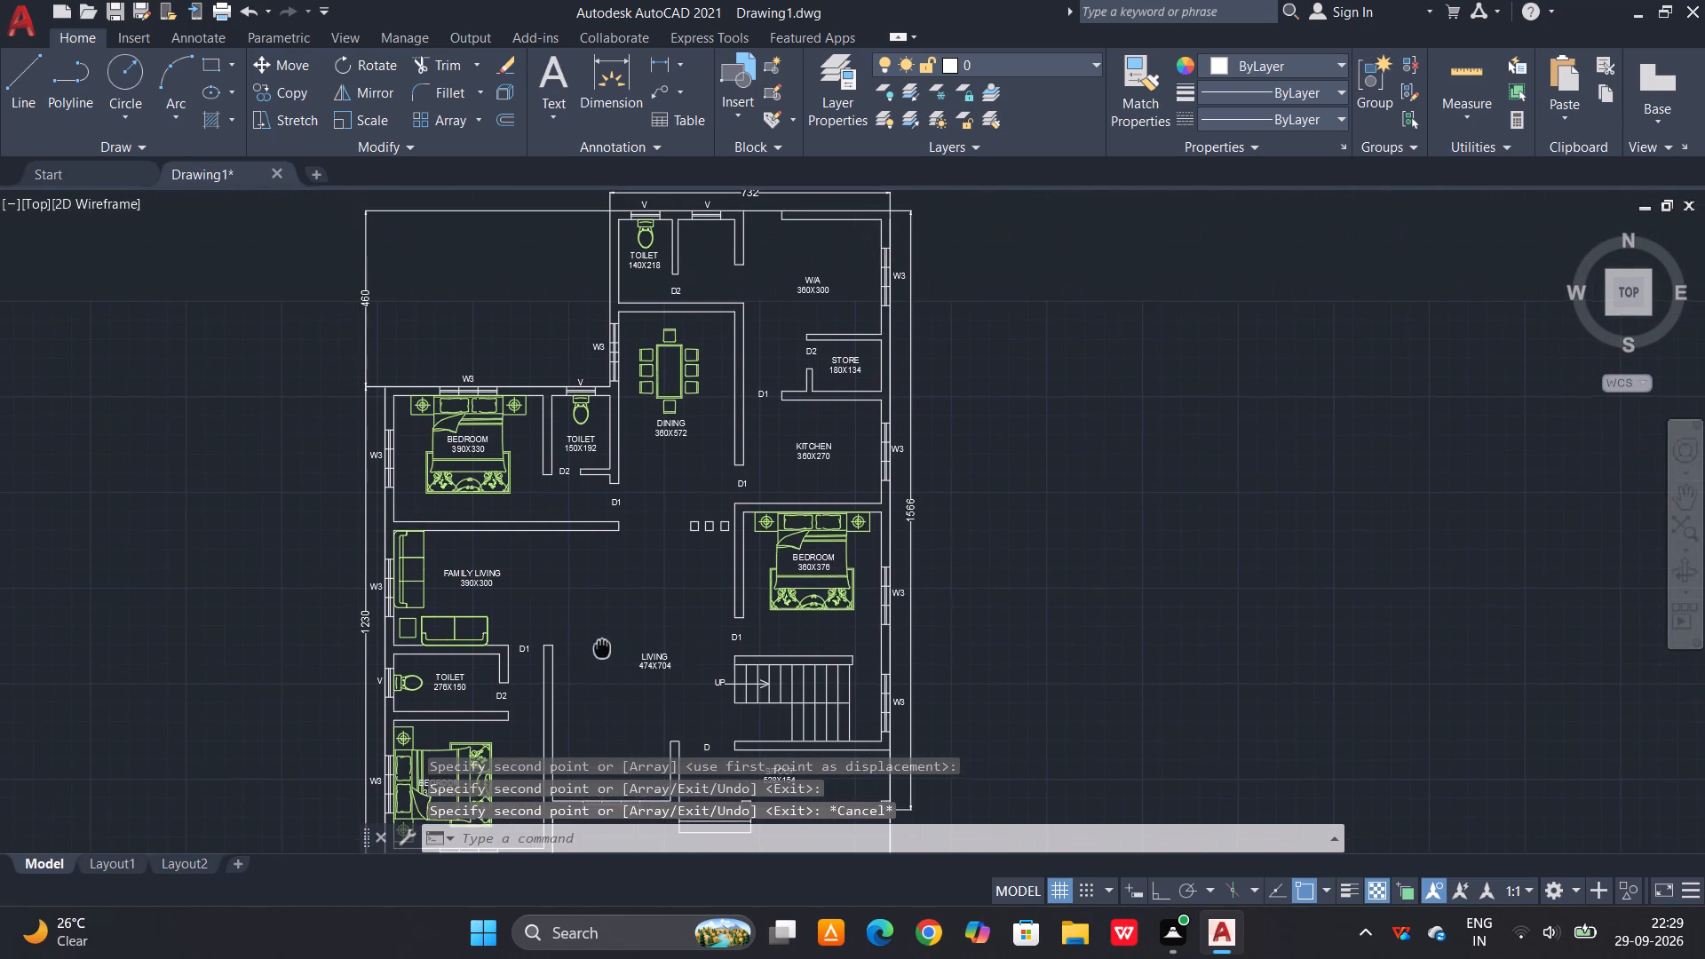
key(Escape)
text(H)
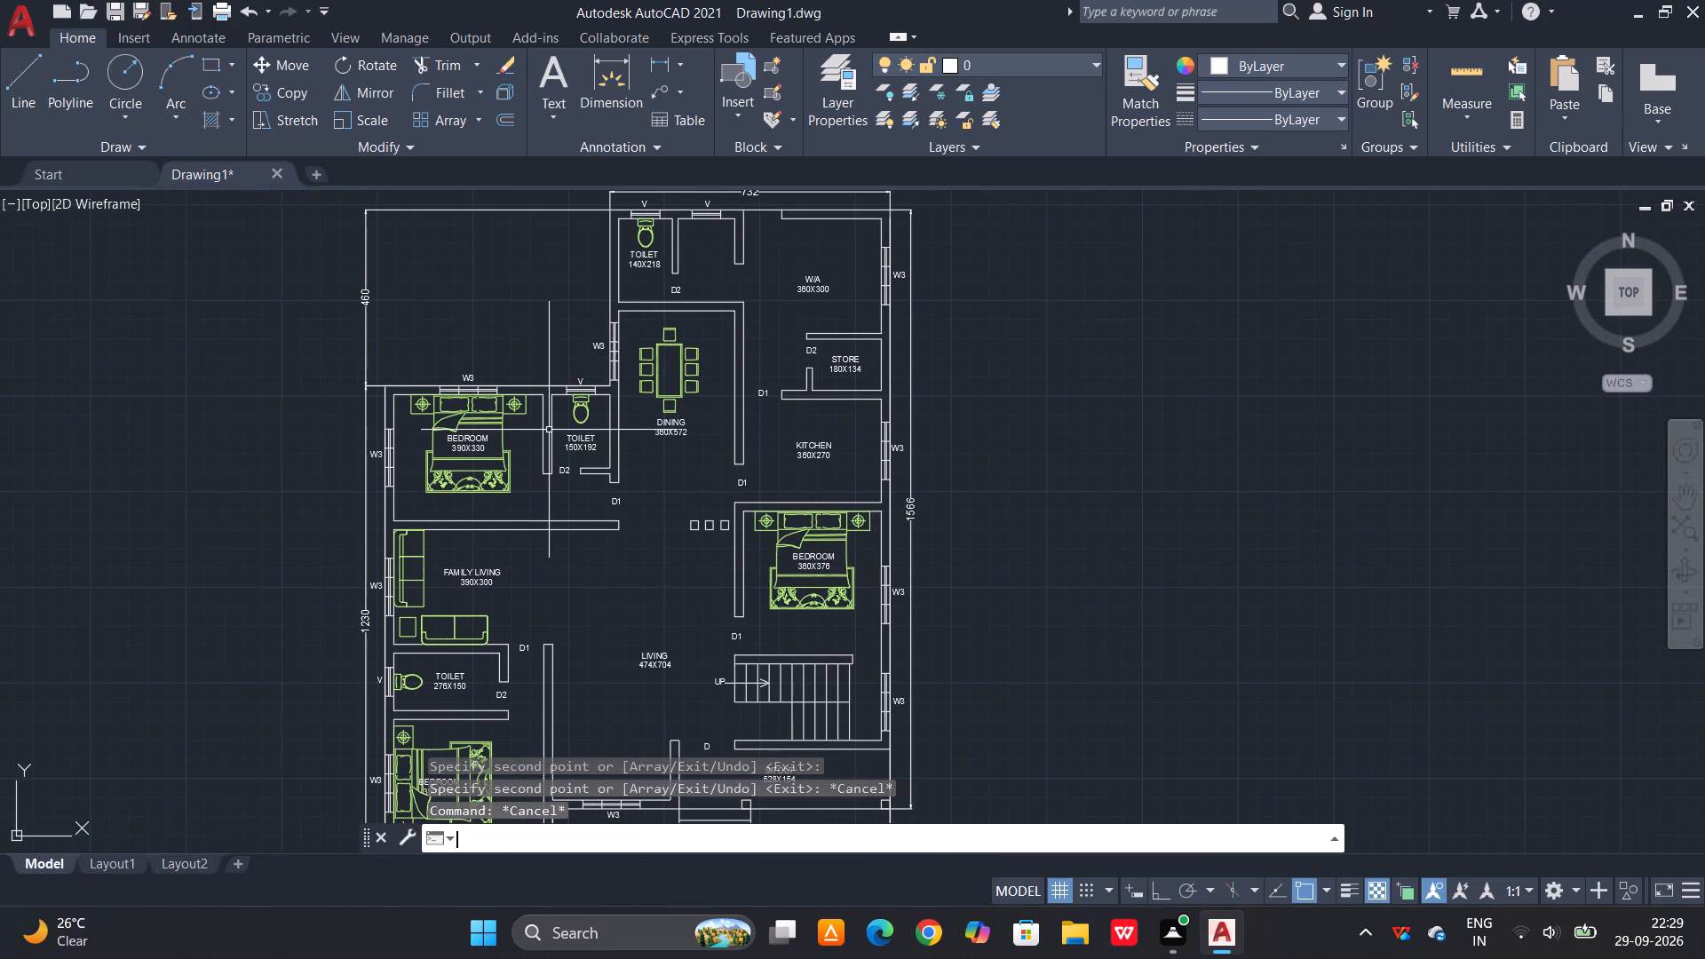
key(space)
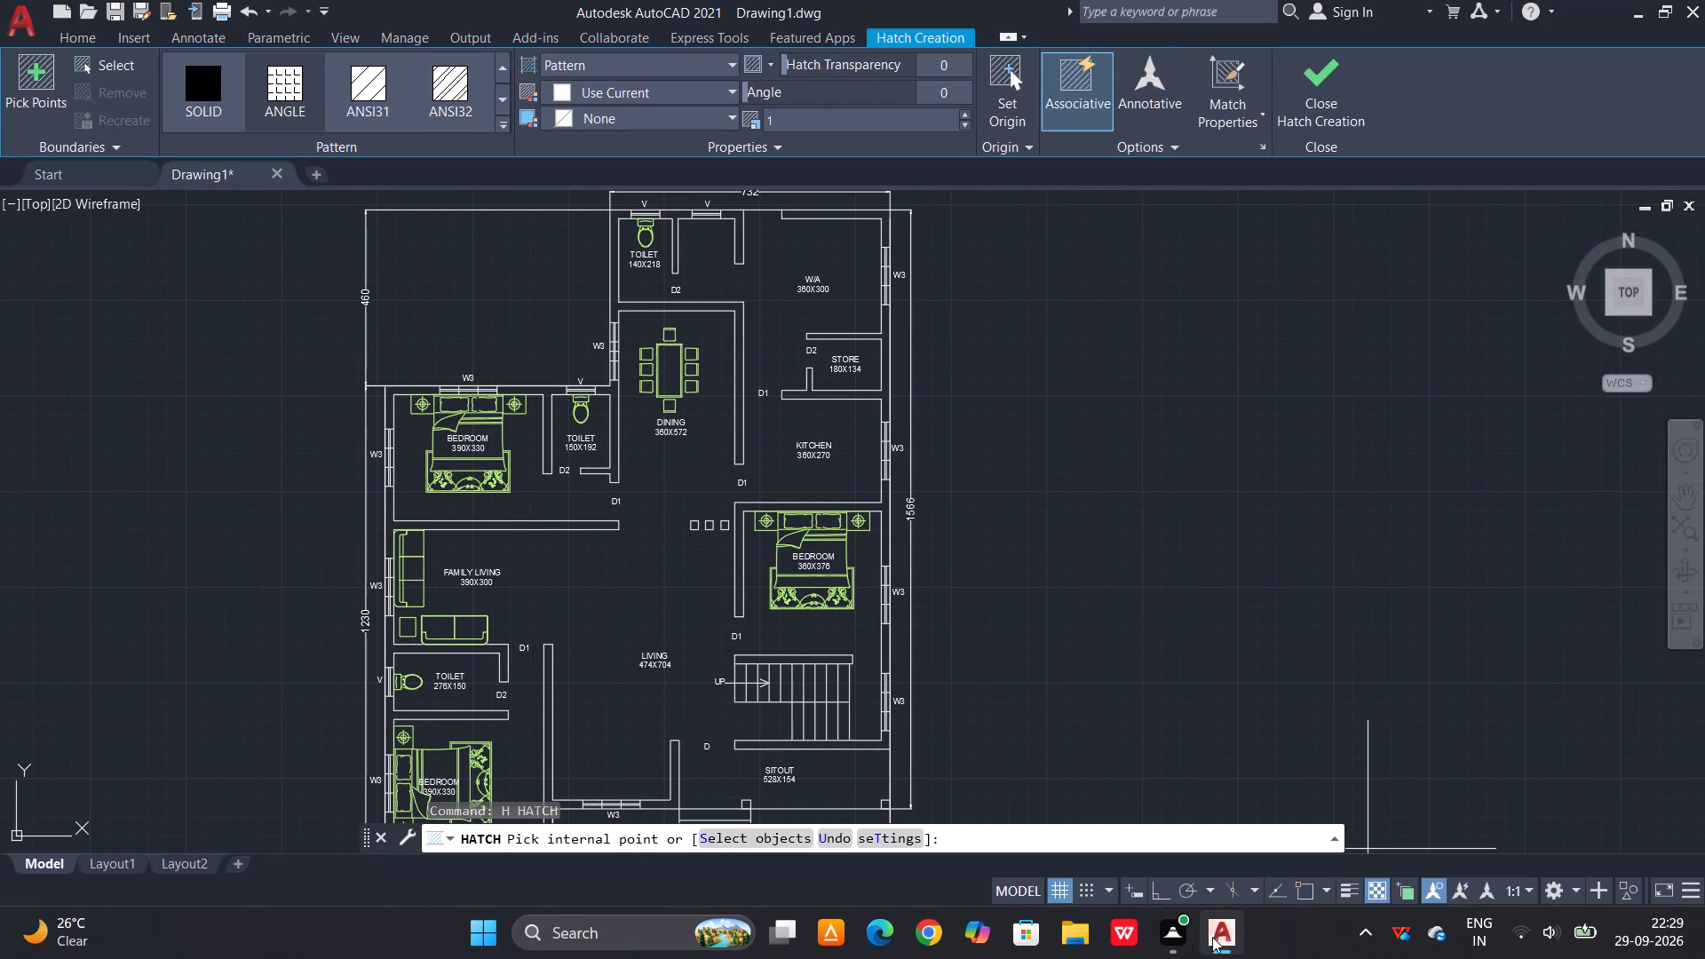
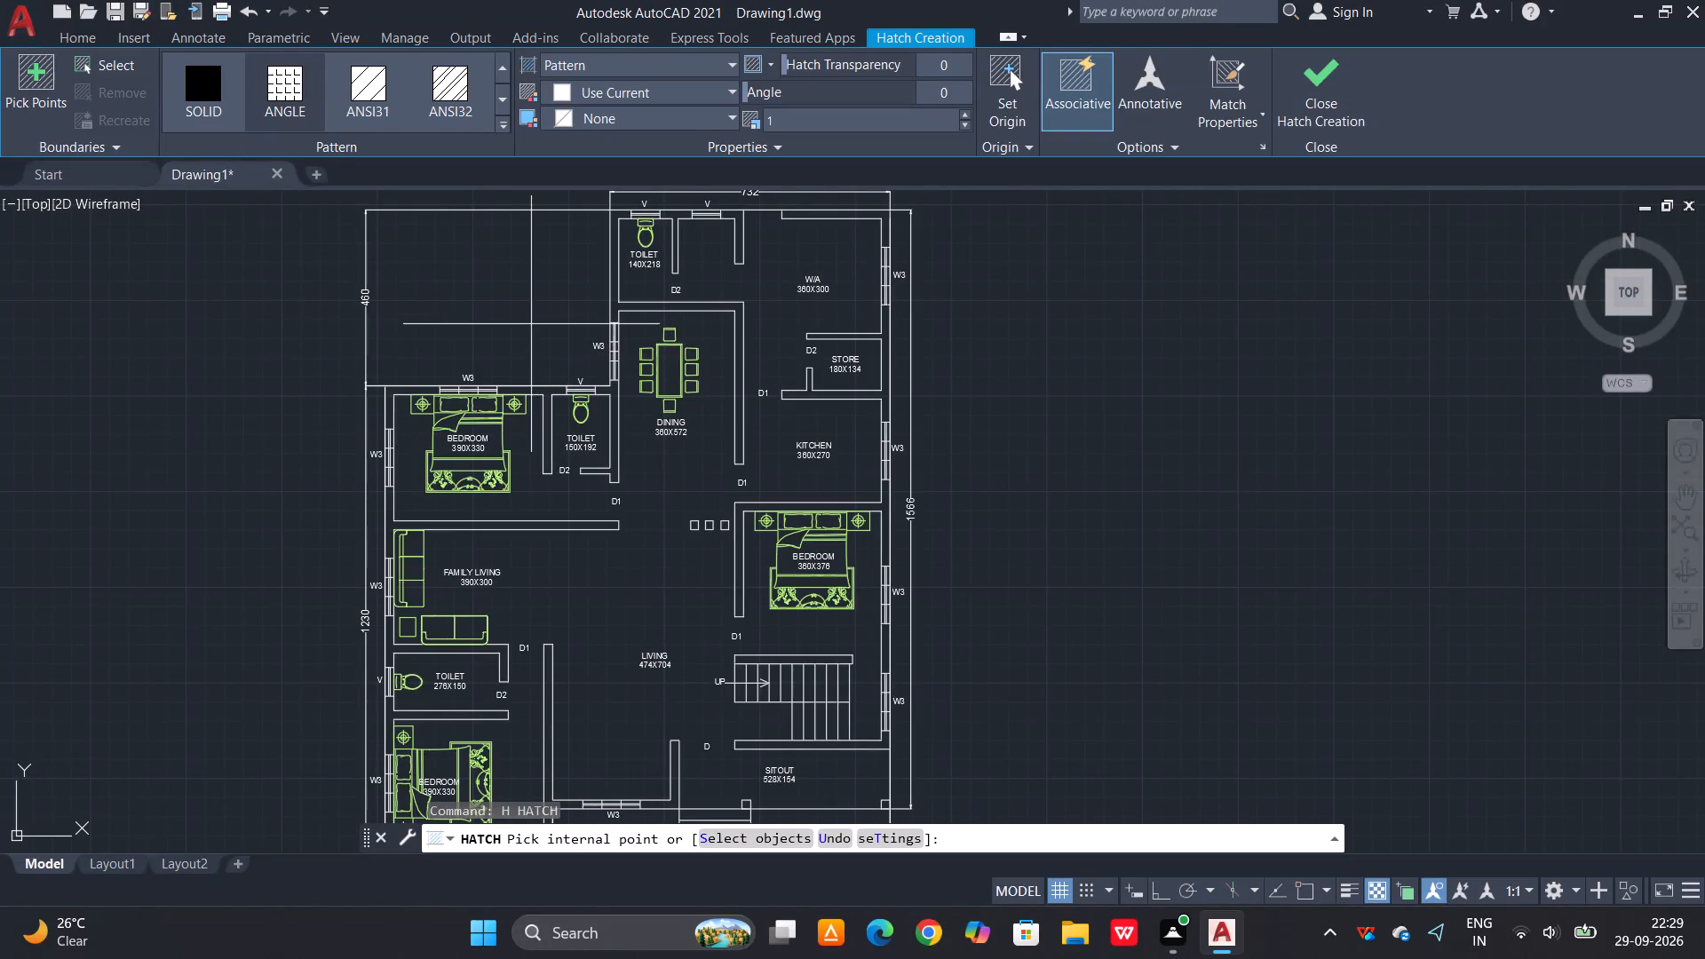
Apply the Solid hatch pattern to the wall corner northwest of the northern 390X330 bedroom.
click(221, 89)
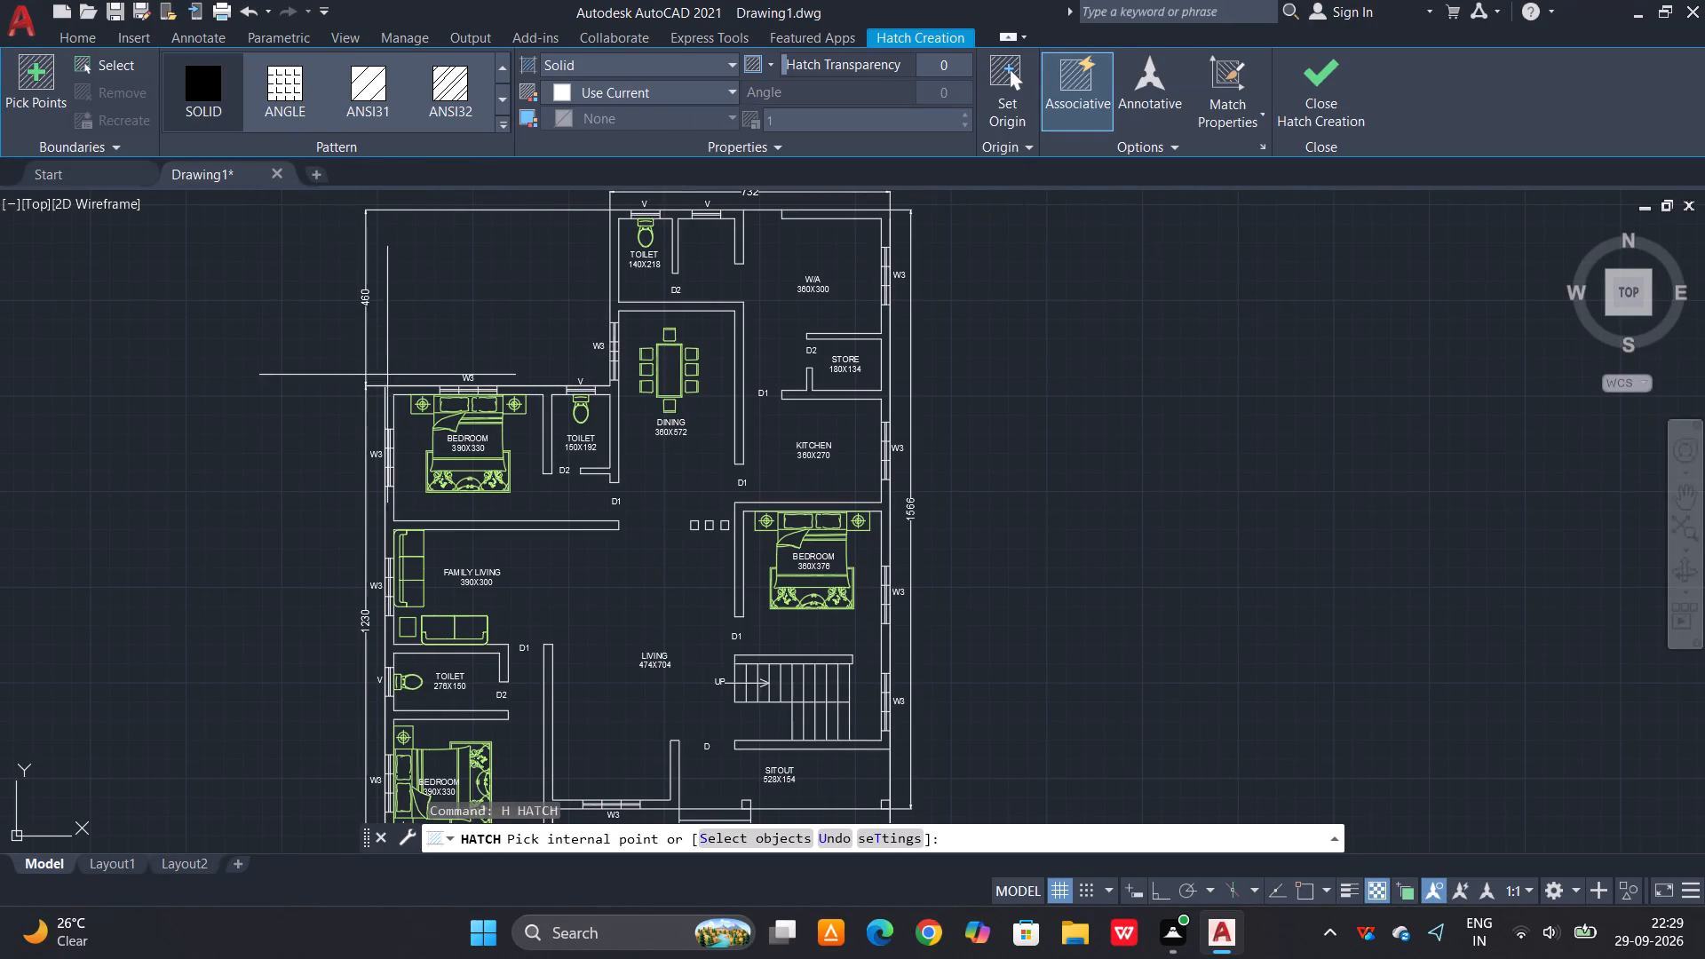
scroll(412, 399, up, 2)
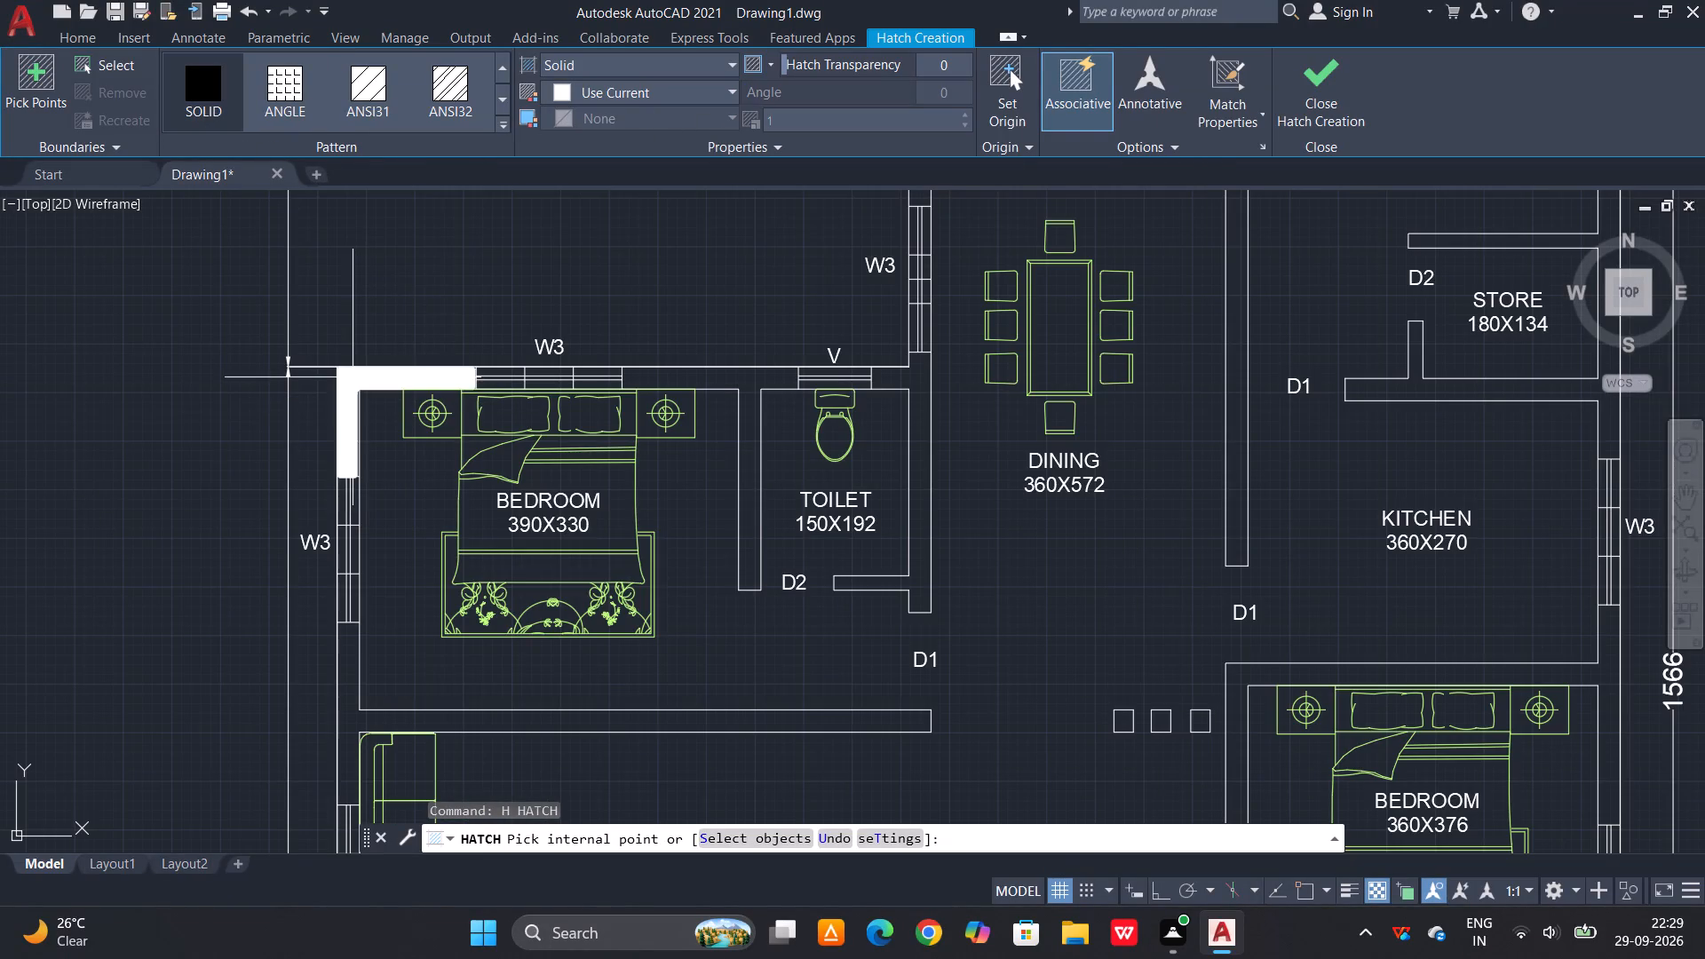
click(353, 377)
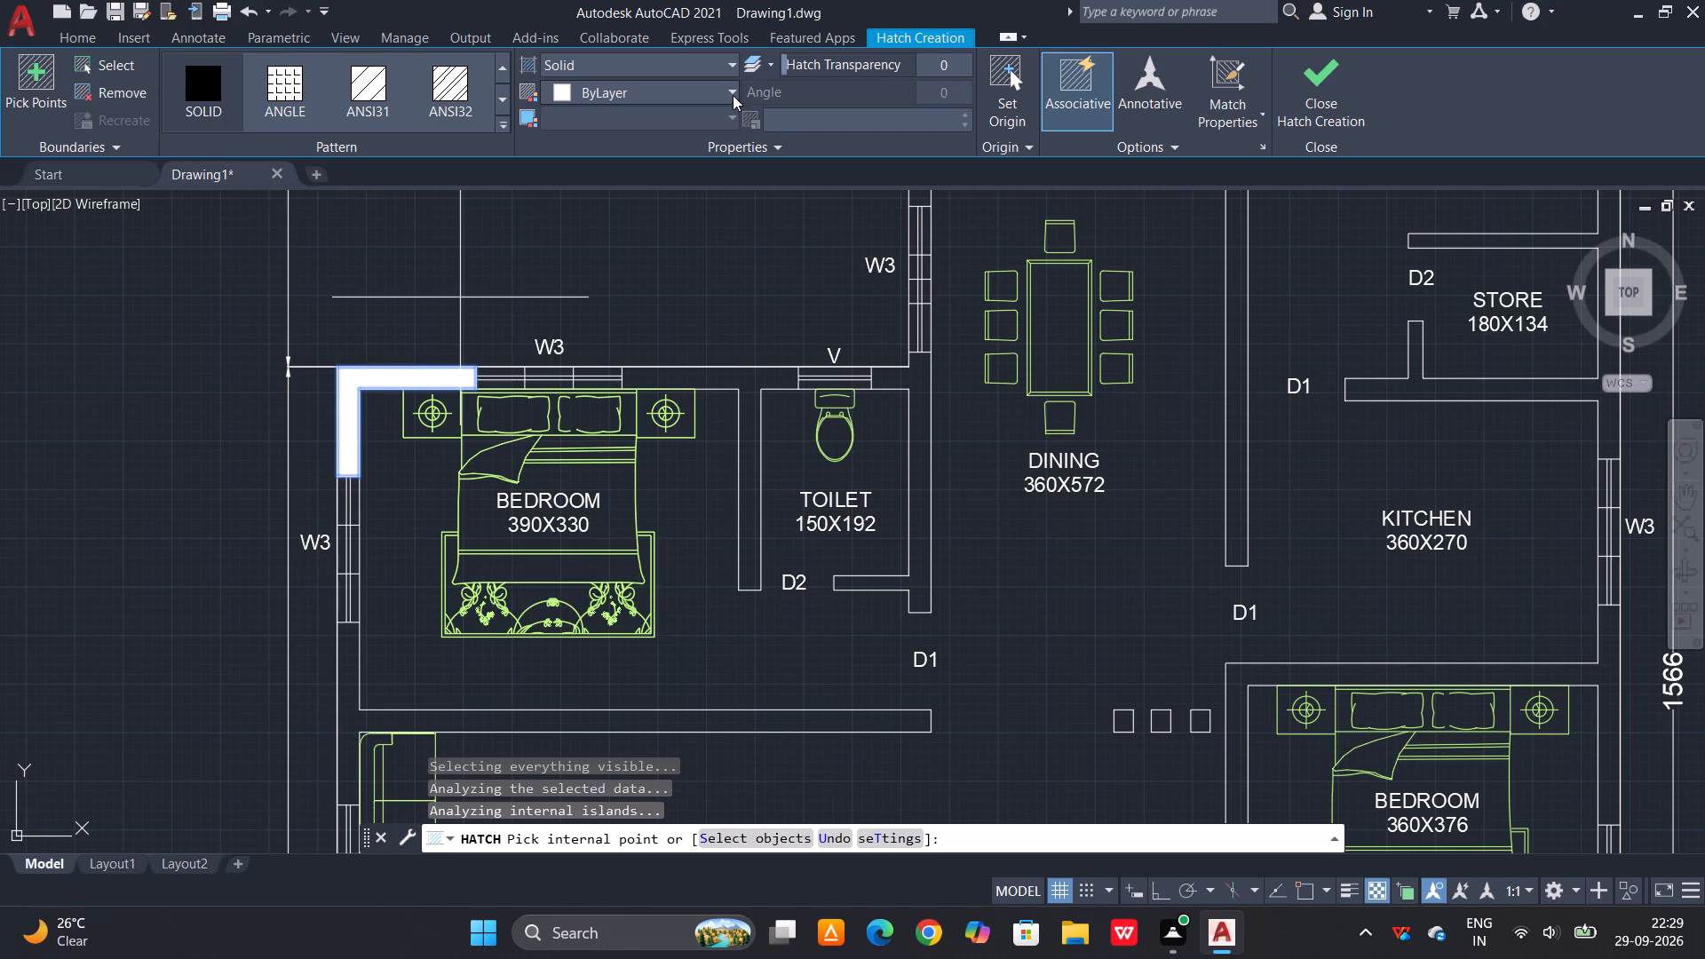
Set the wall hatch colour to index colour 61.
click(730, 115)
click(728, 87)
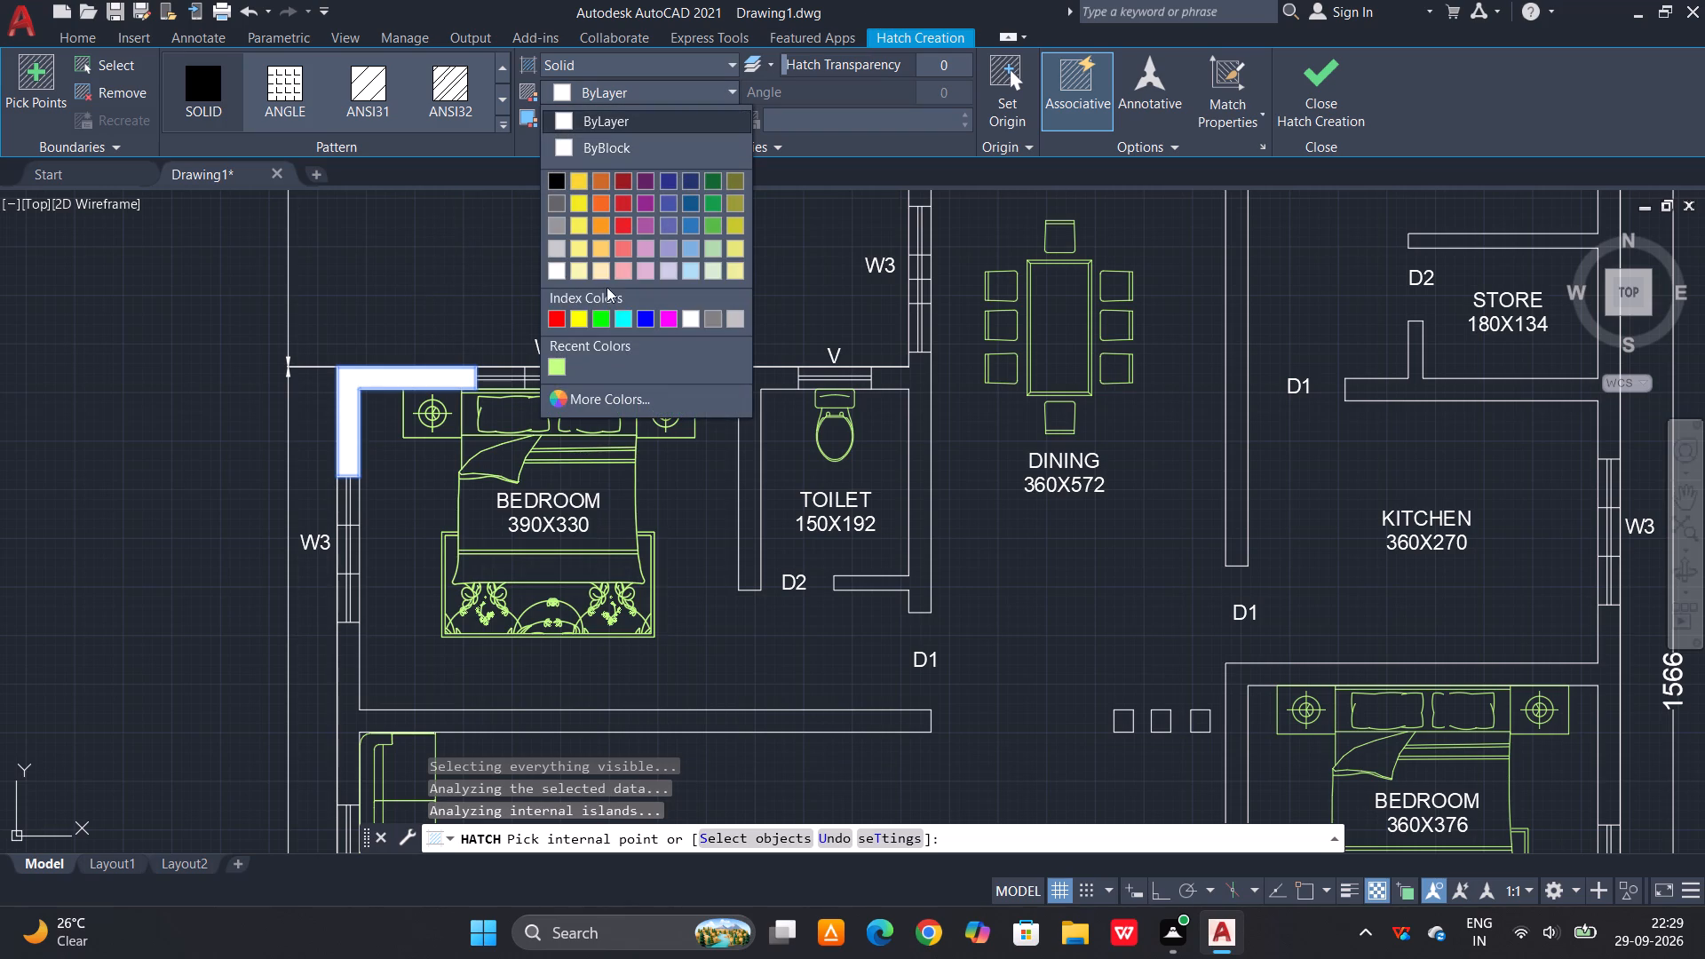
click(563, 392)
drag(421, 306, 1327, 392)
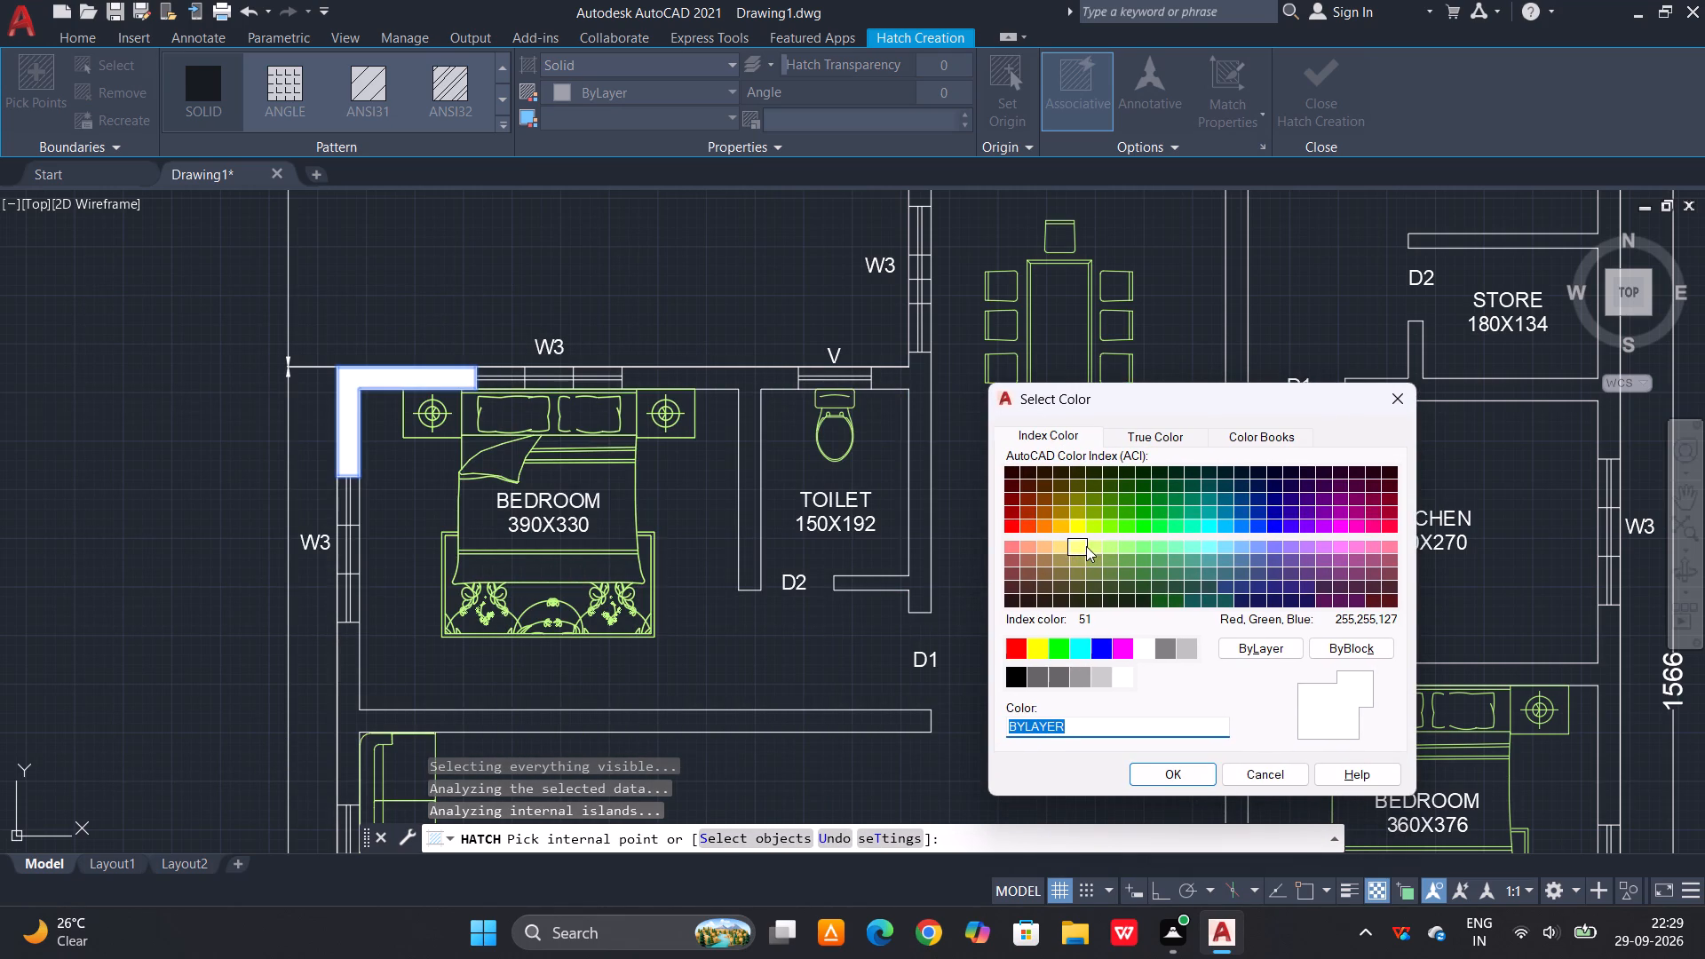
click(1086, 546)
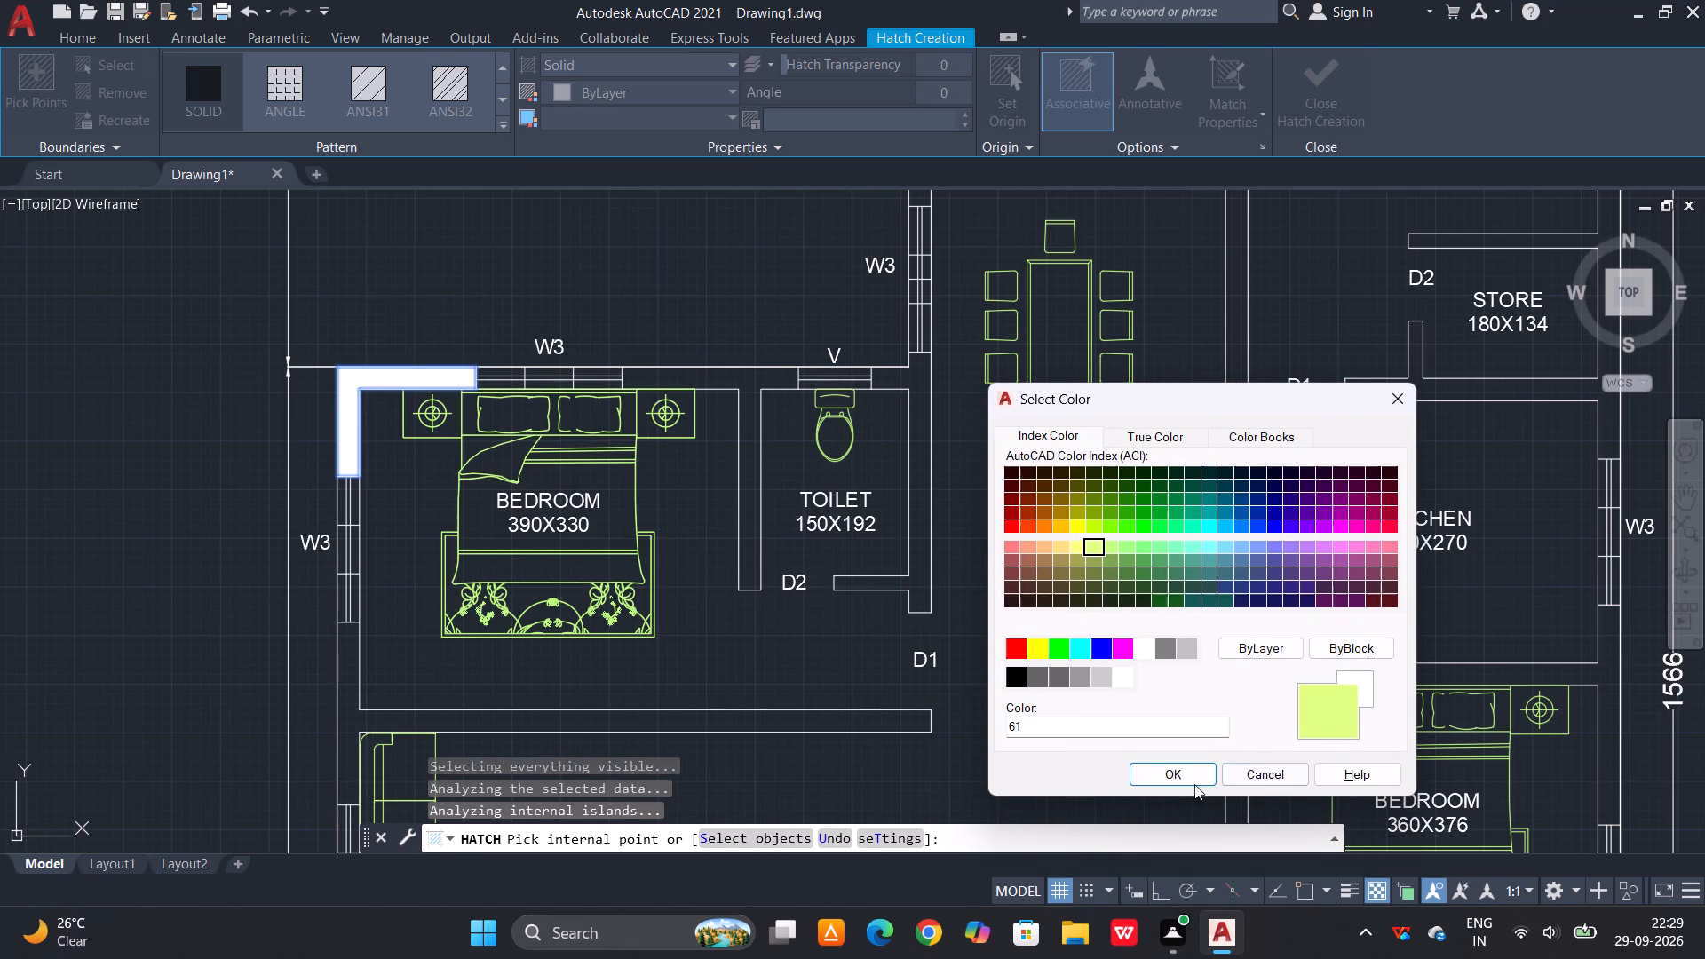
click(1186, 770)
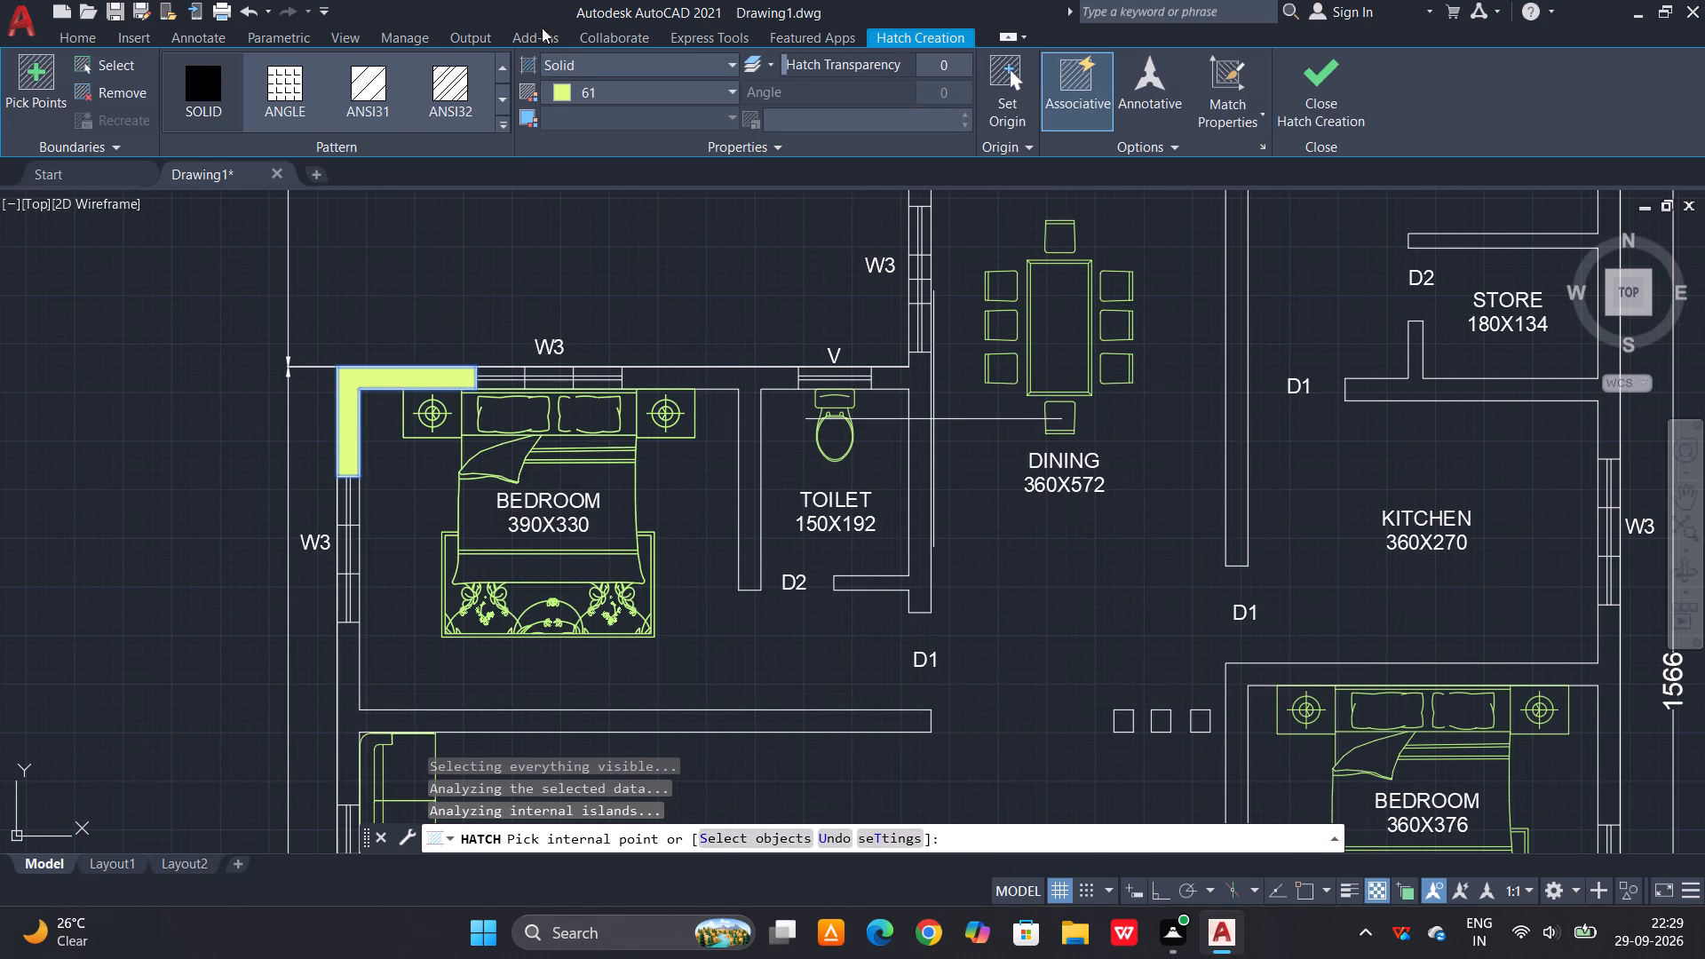
Set the wall hatch colour to index colour 134.
click(726, 91)
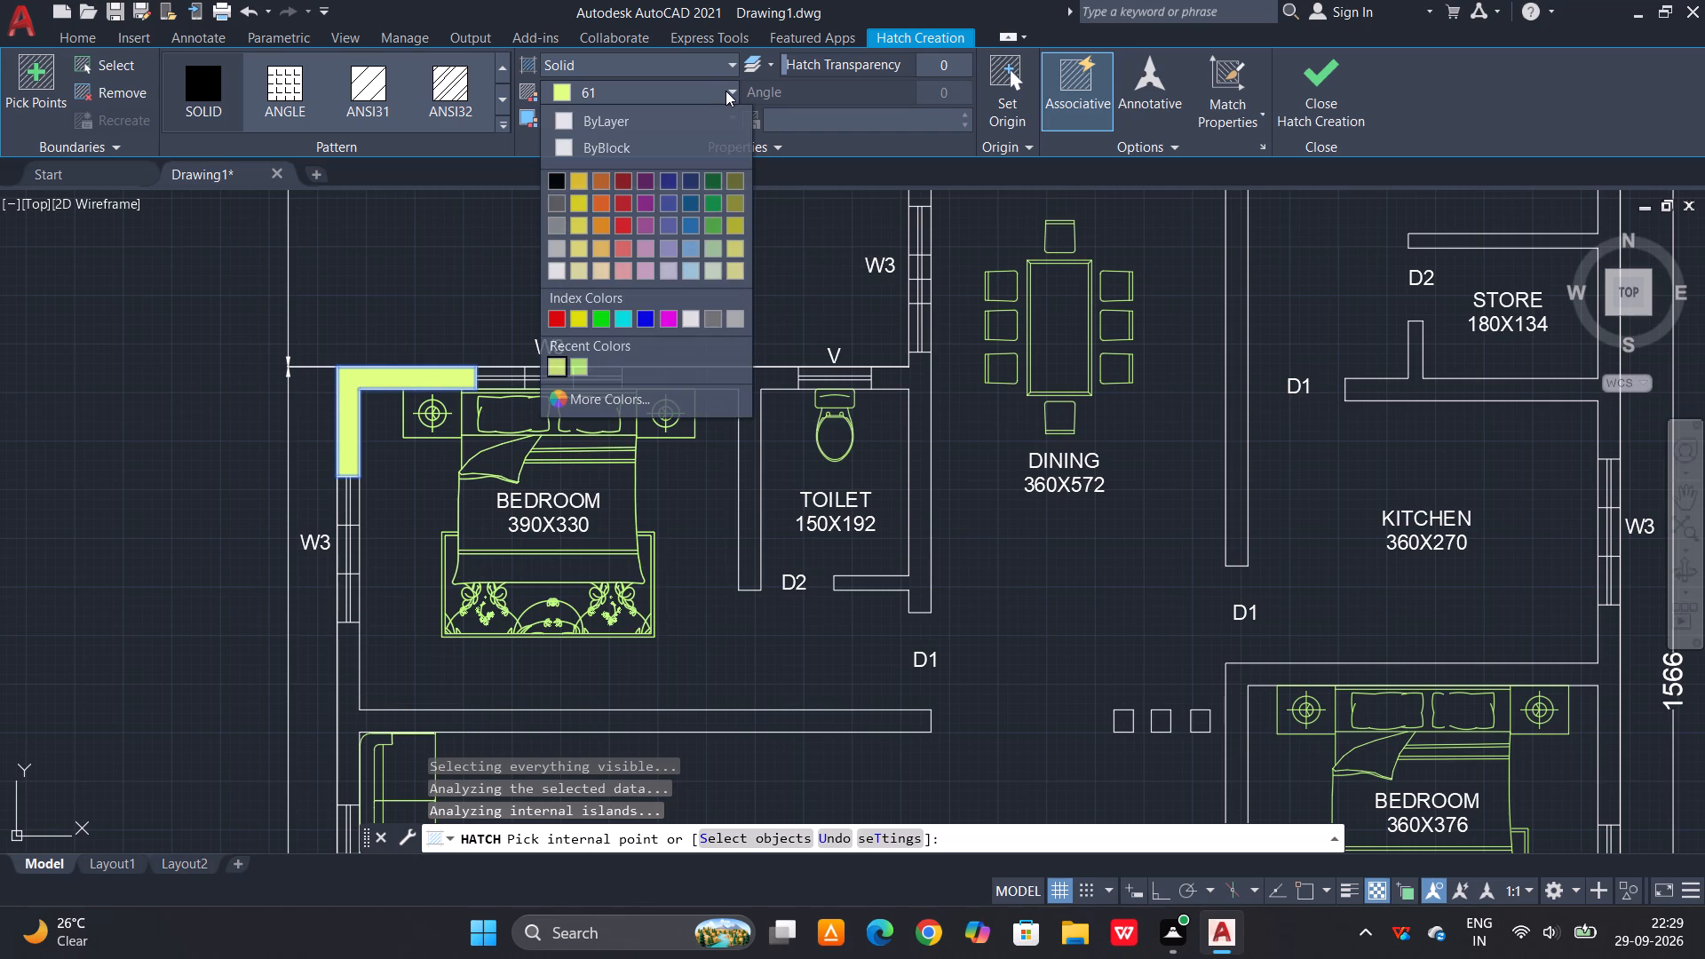
click(583, 397)
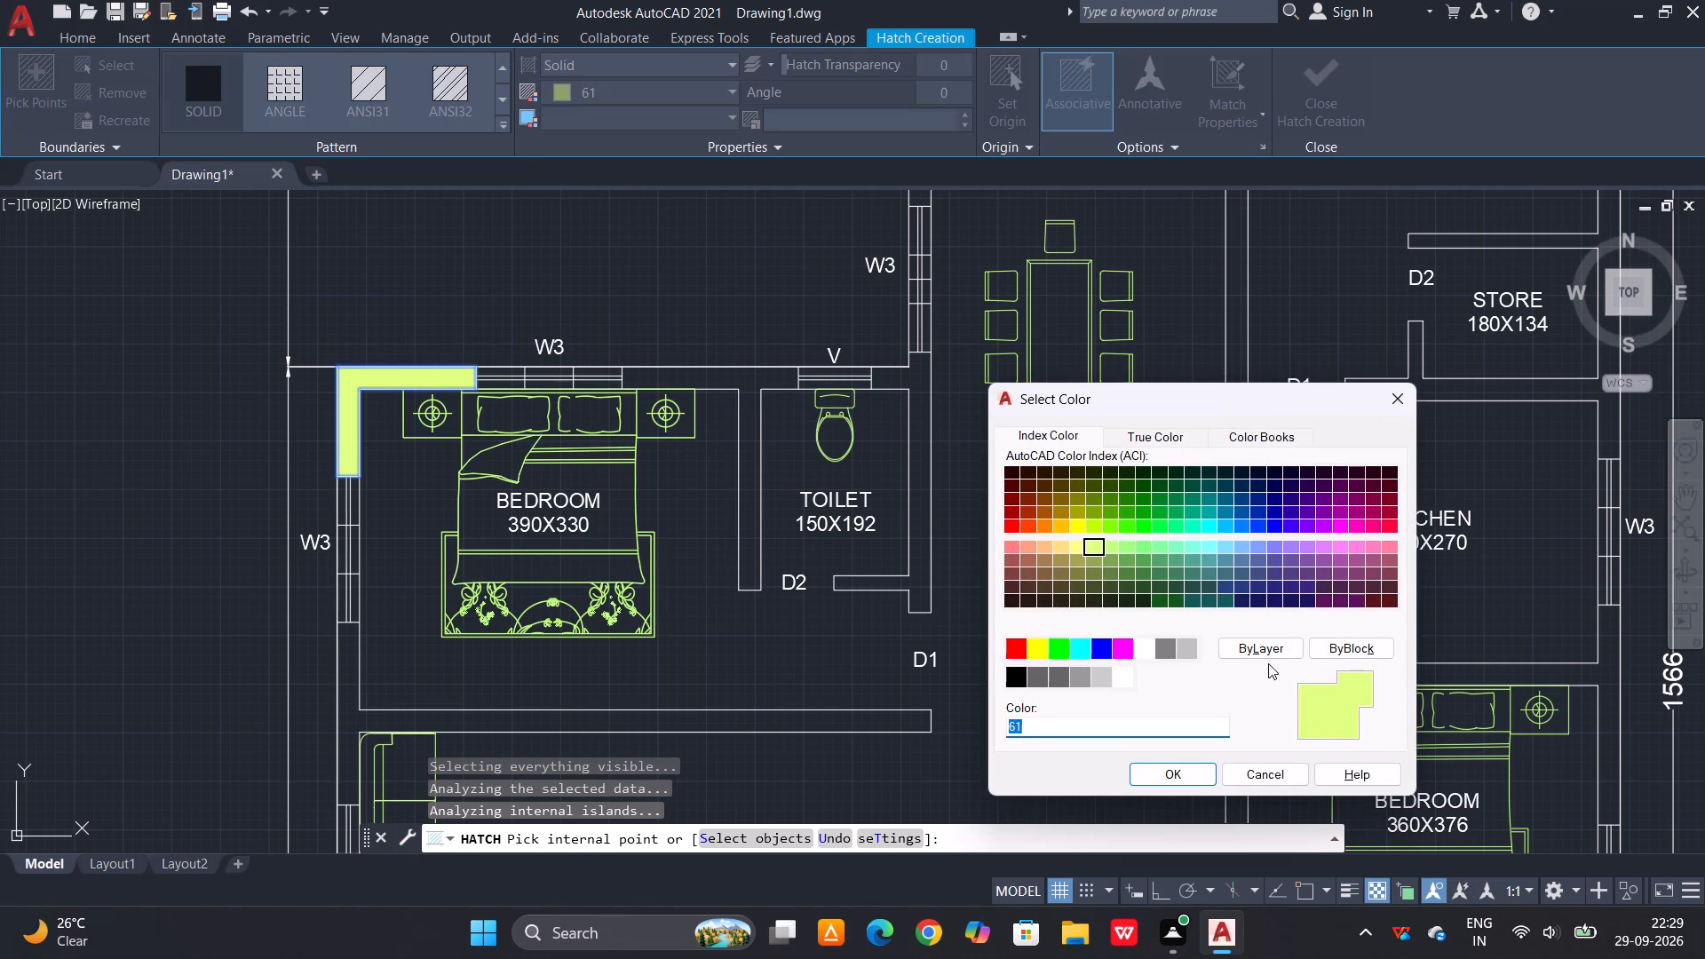
click(1211, 494)
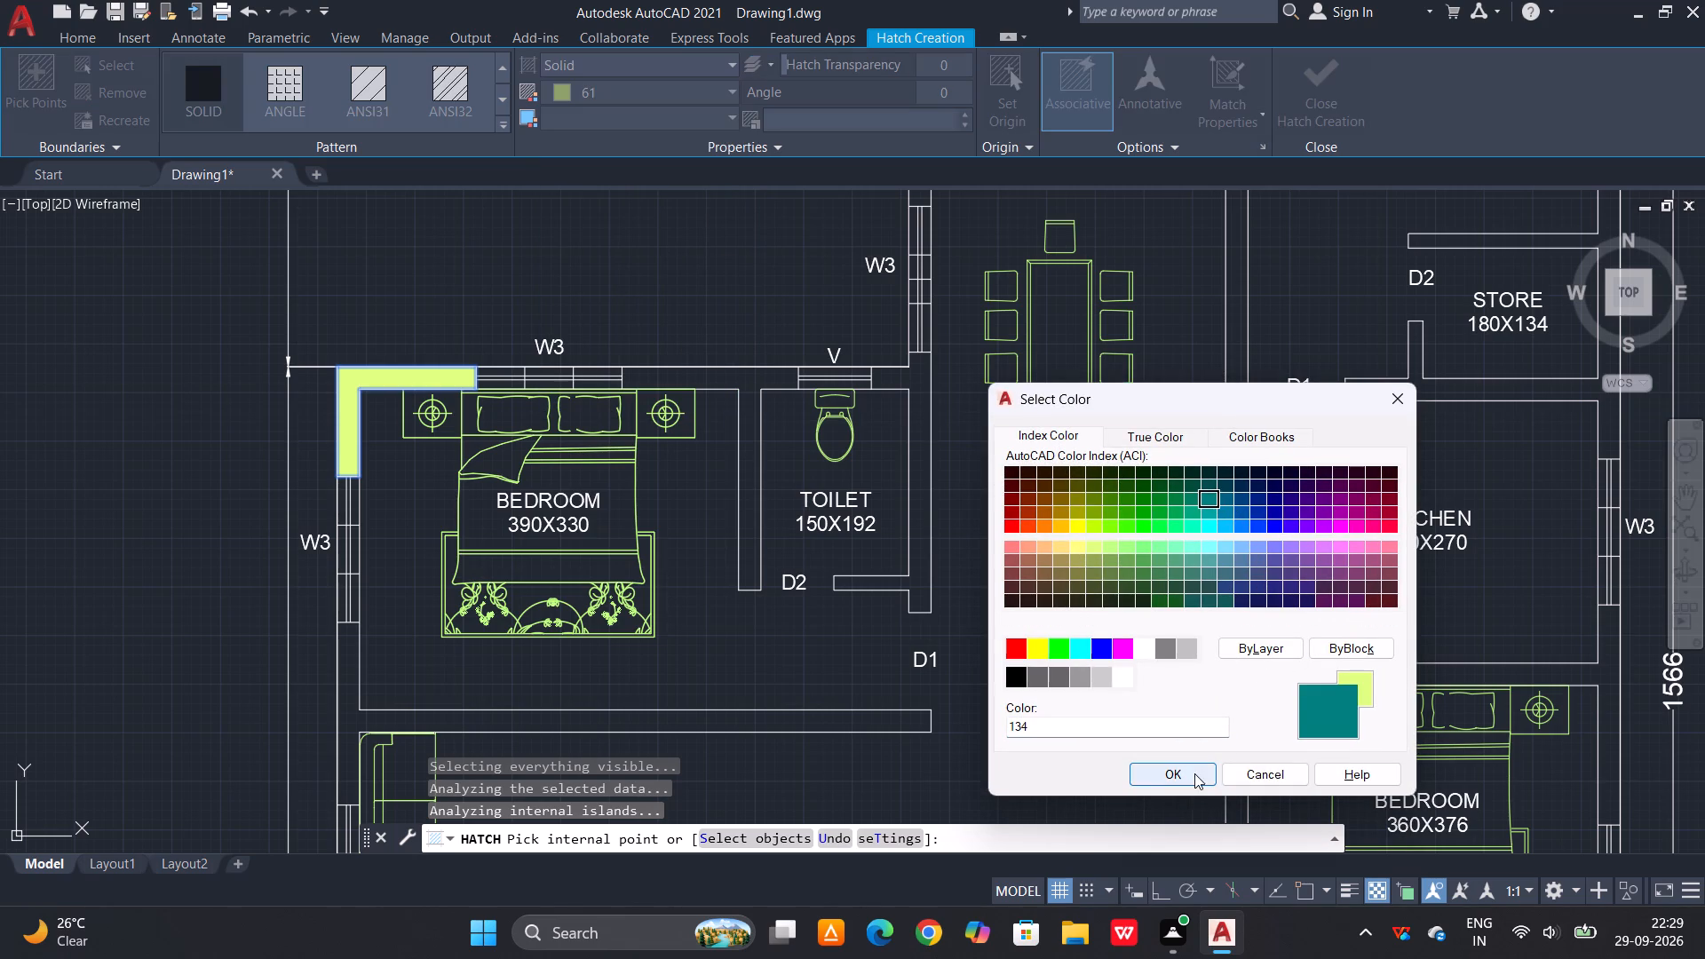
click(1194, 773)
Solid-fill the walls between the northern 390X330 bedroom and the 150X192 toilet, the toilet's east wall, and the dining room's north and east walls.
scroll(868, 460, down, 1)
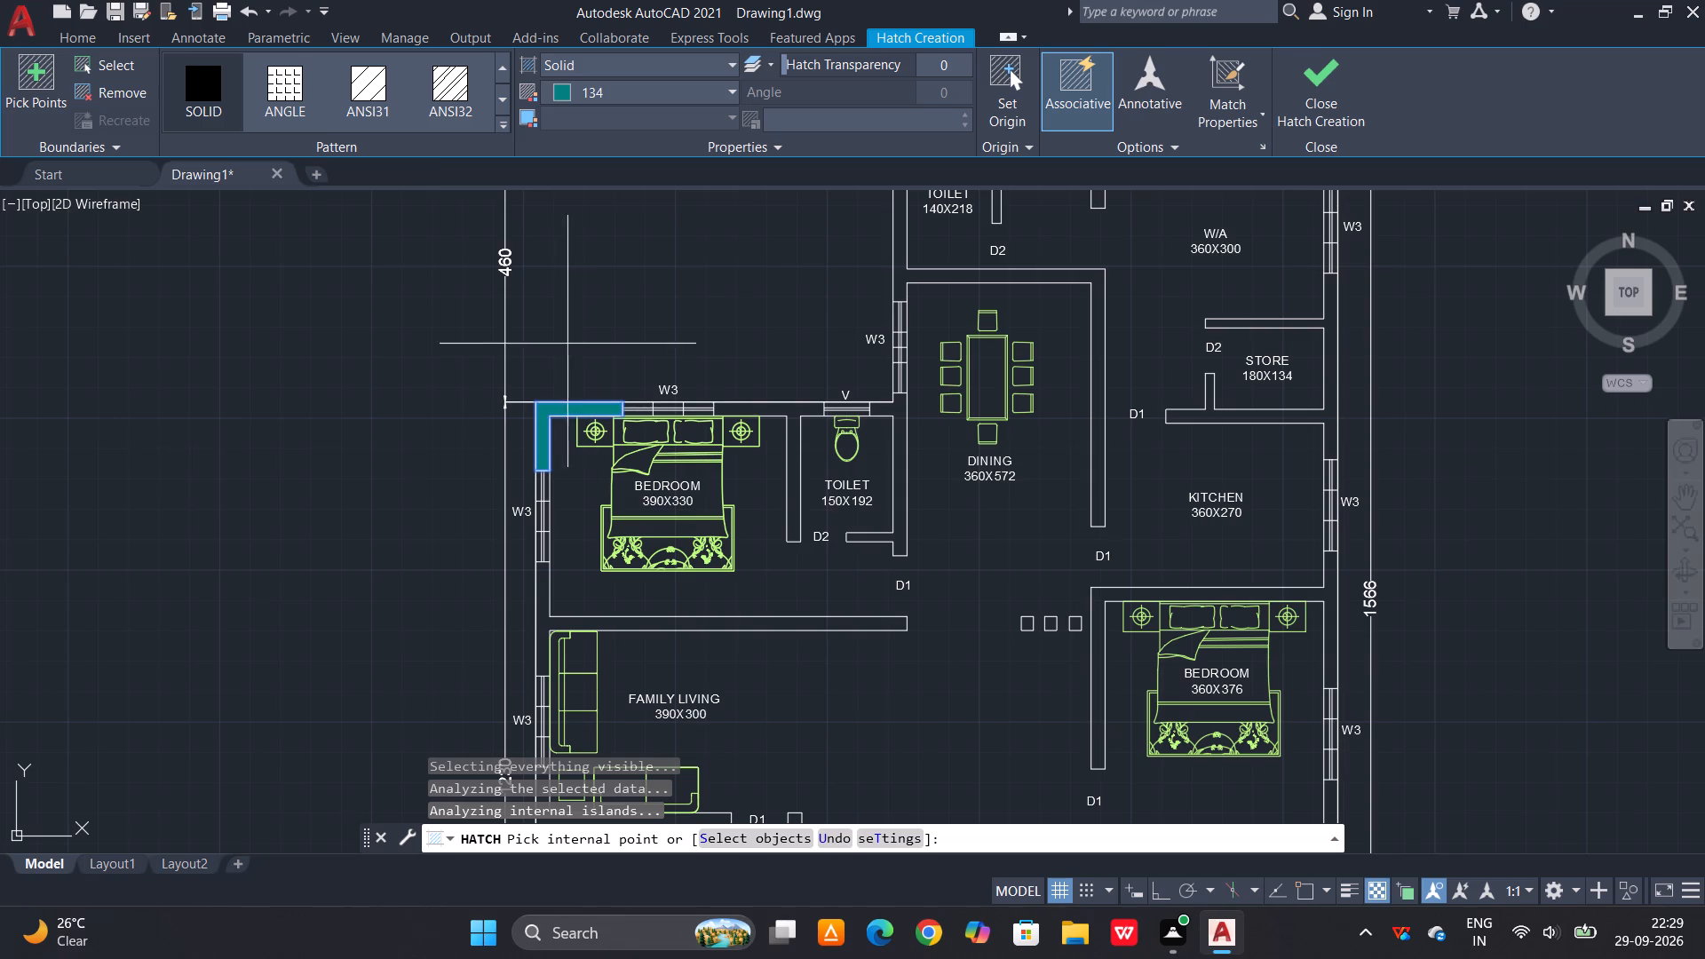
scroll(785, 403, up, 2)
click(785, 406)
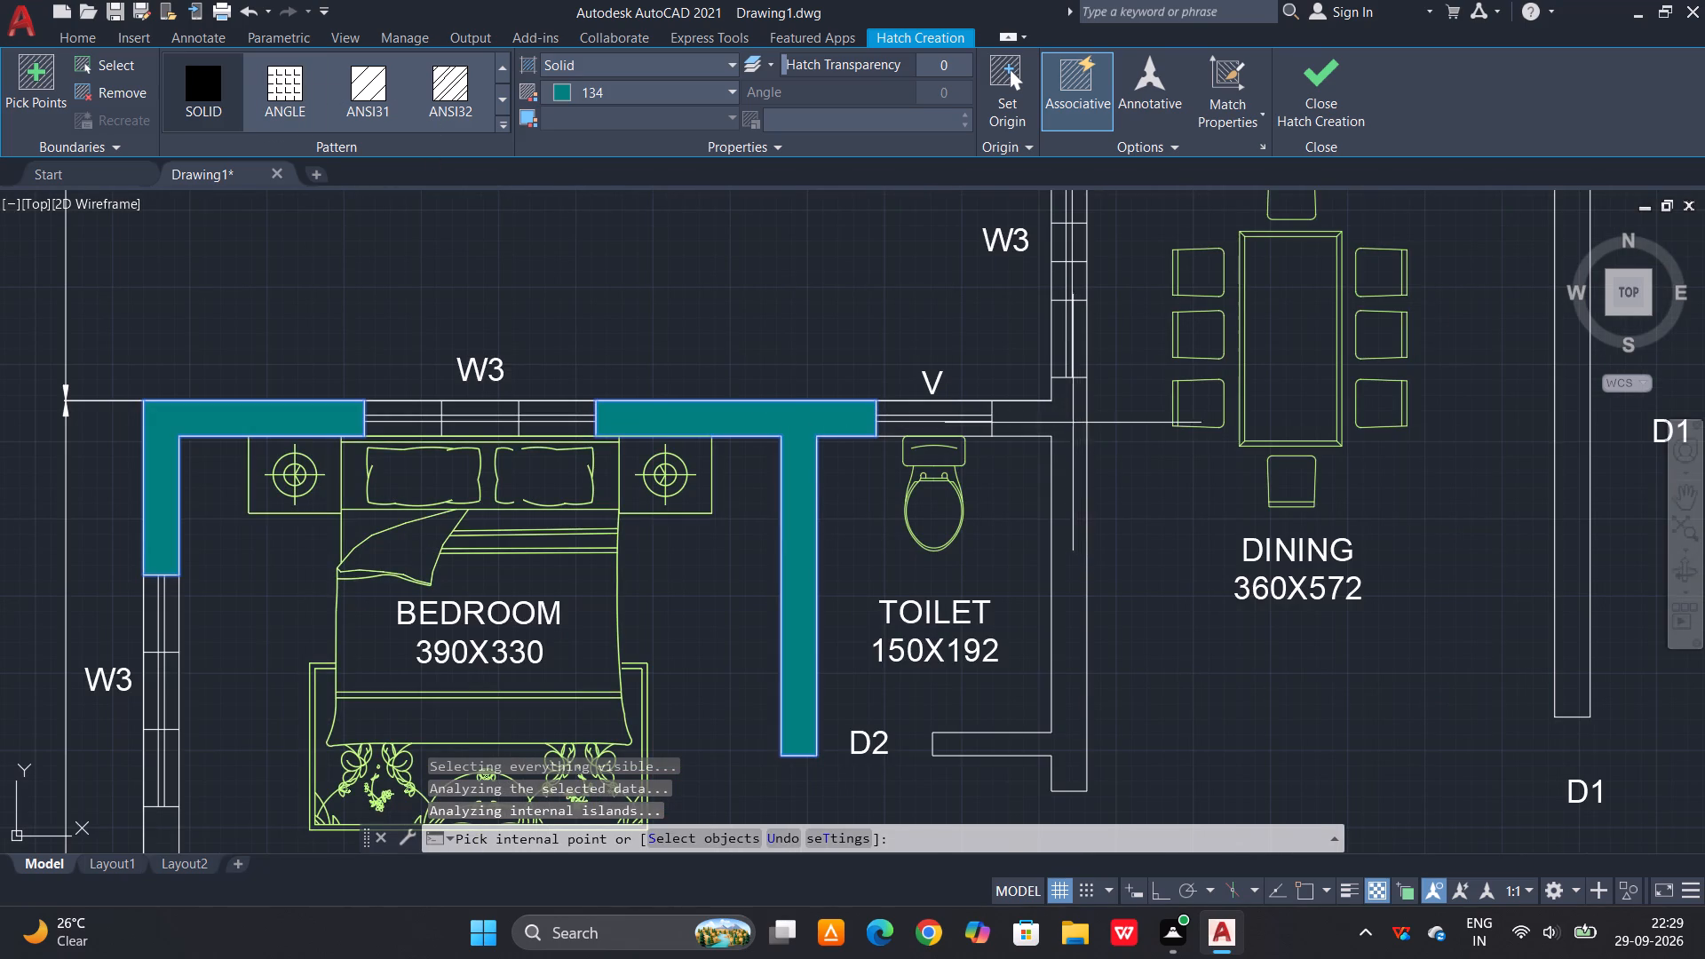
click(1062, 421)
scroll(1005, 553, down, 2)
scroll(1034, 384, up, 2)
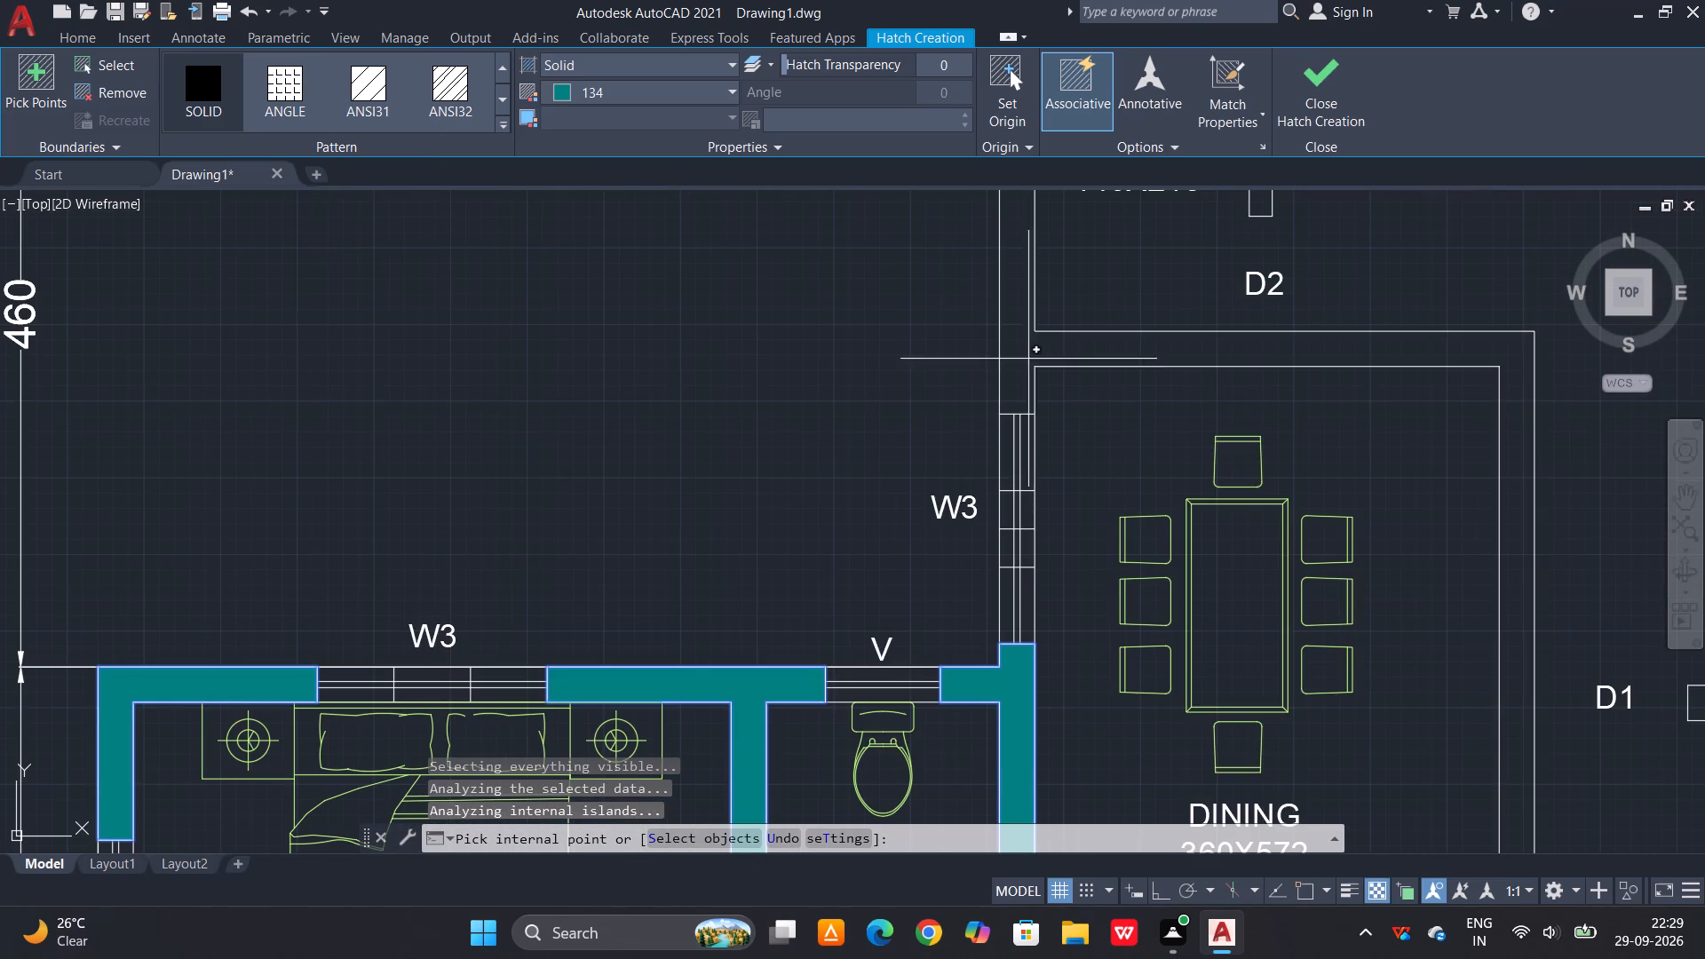
click(1023, 355)
Solid-fill the remaining walls around the two V ventilators by the 140X218 toilet and the north wall of the W/A.
scroll(1003, 440, down, 3)
scroll(1104, 332, up, 3)
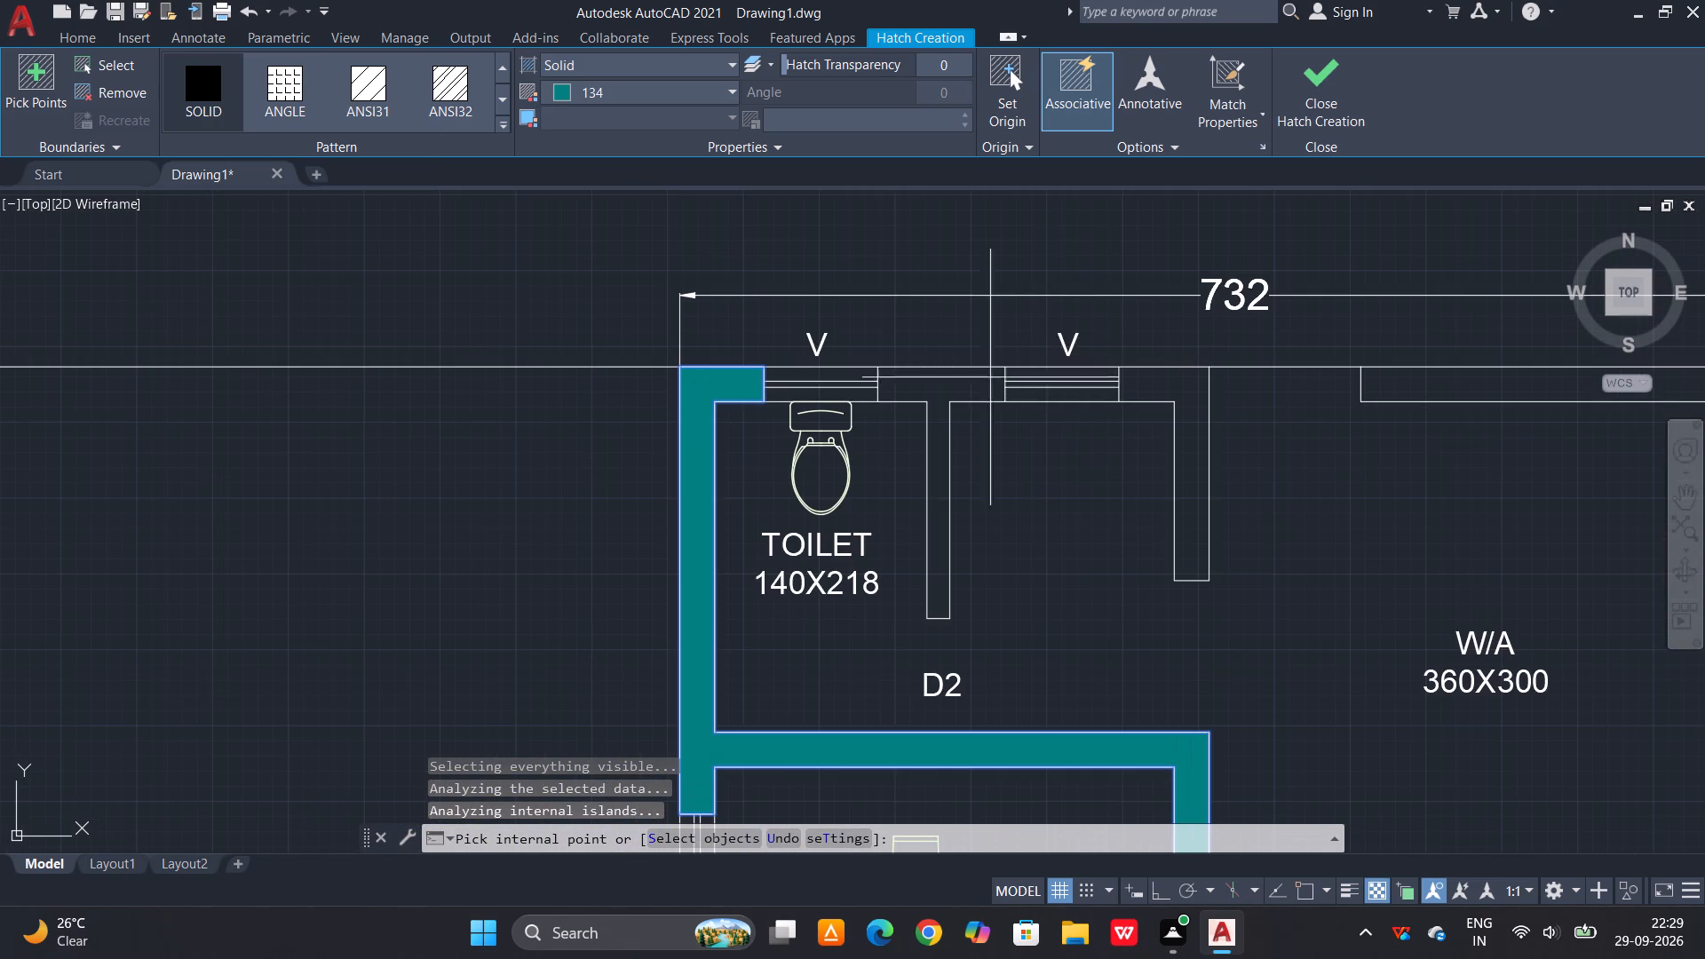
click(917, 384)
click(1190, 386)
scroll(1122, 421, down, 2)
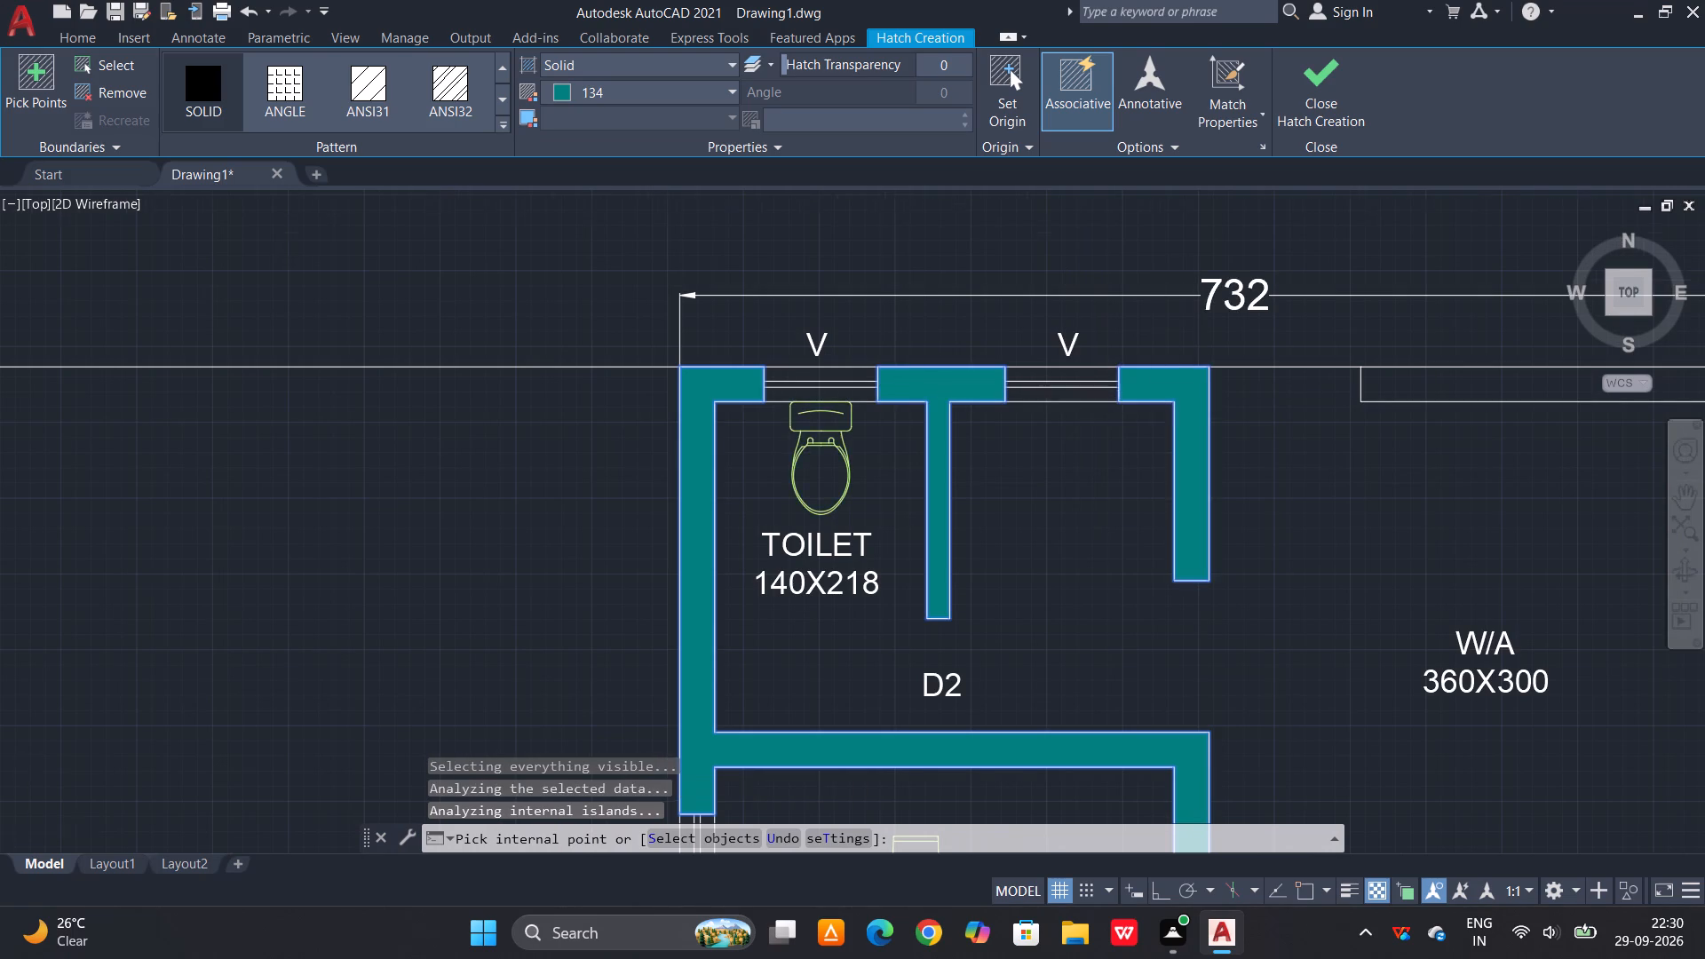
click(1265, 407)
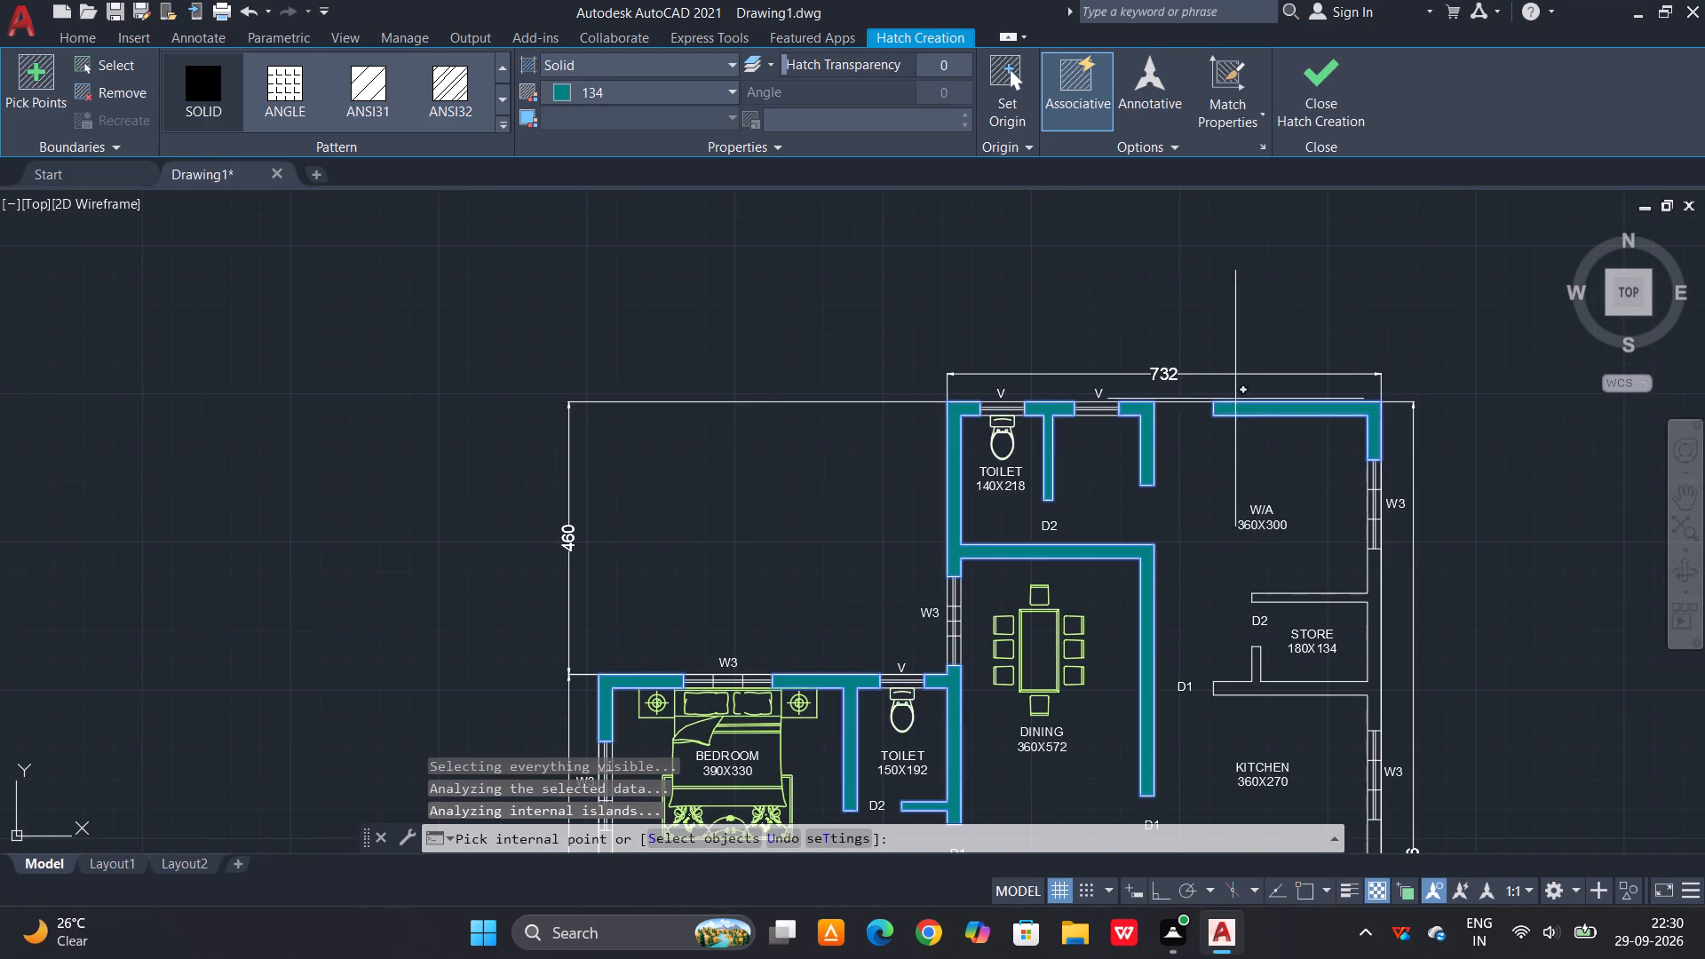
Solid-fill the store walls and the walls between the kitchen and the 360X376 bedroom.
scroll(1240, 345, down, 2)
scroll(1319, 496, up, 3)
click(1194, 340)
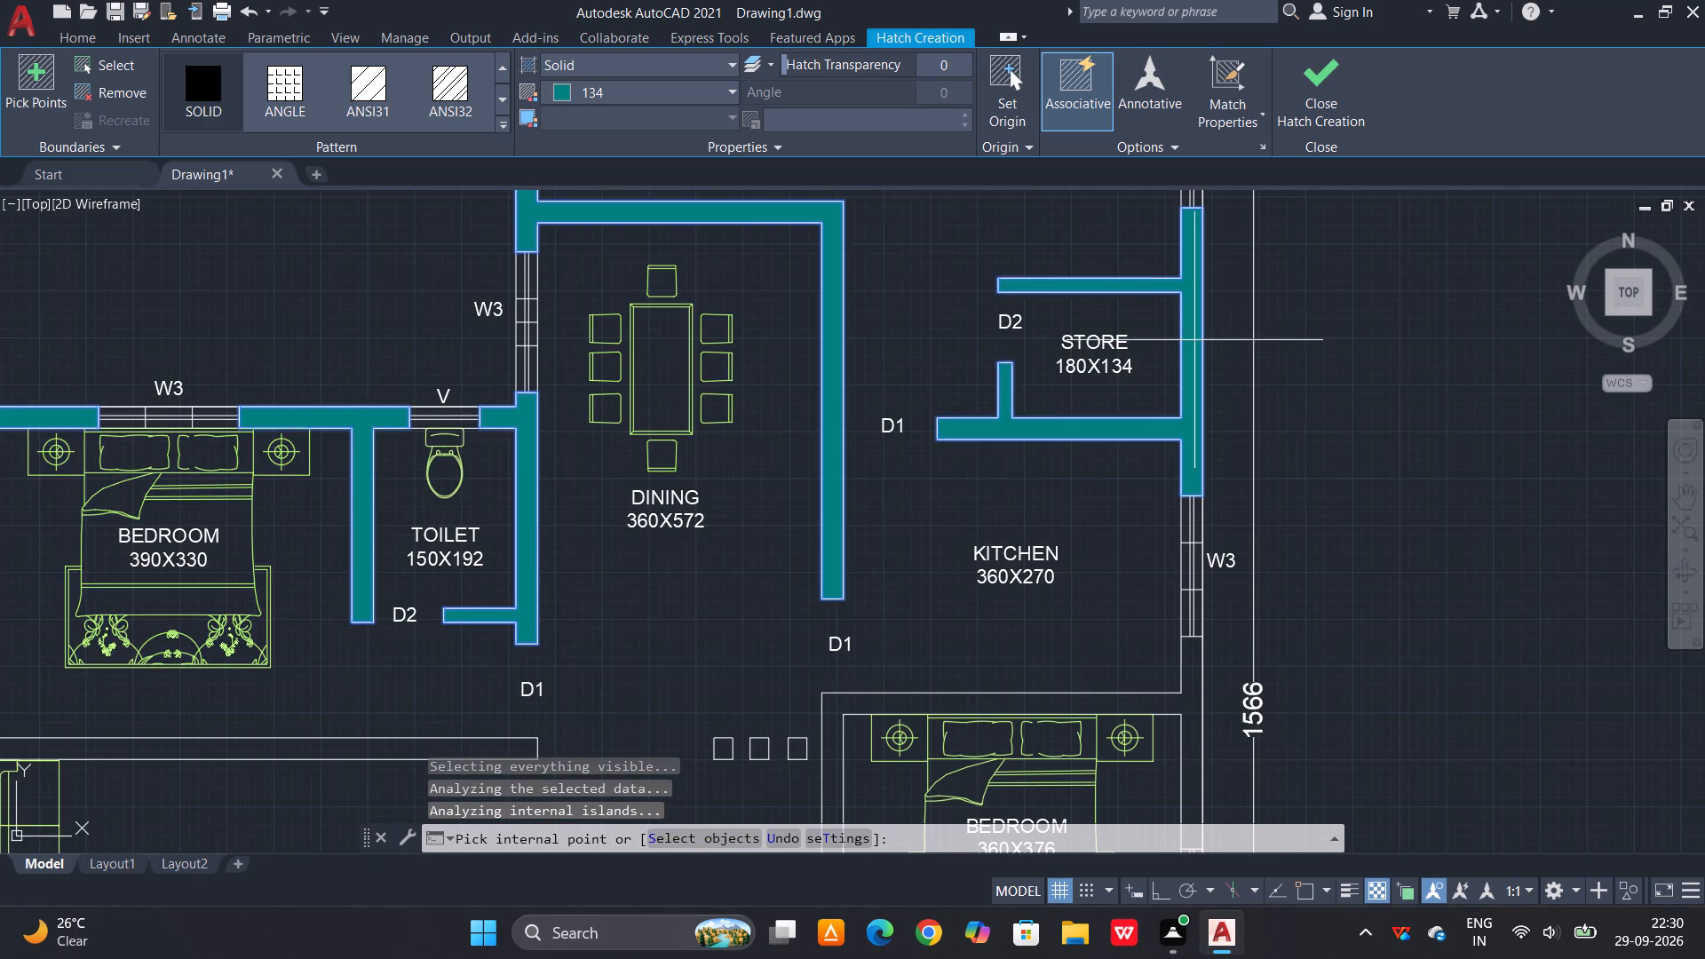
scroll(1149, 286, down, 2)
scroll(1164, 456, up, 3)
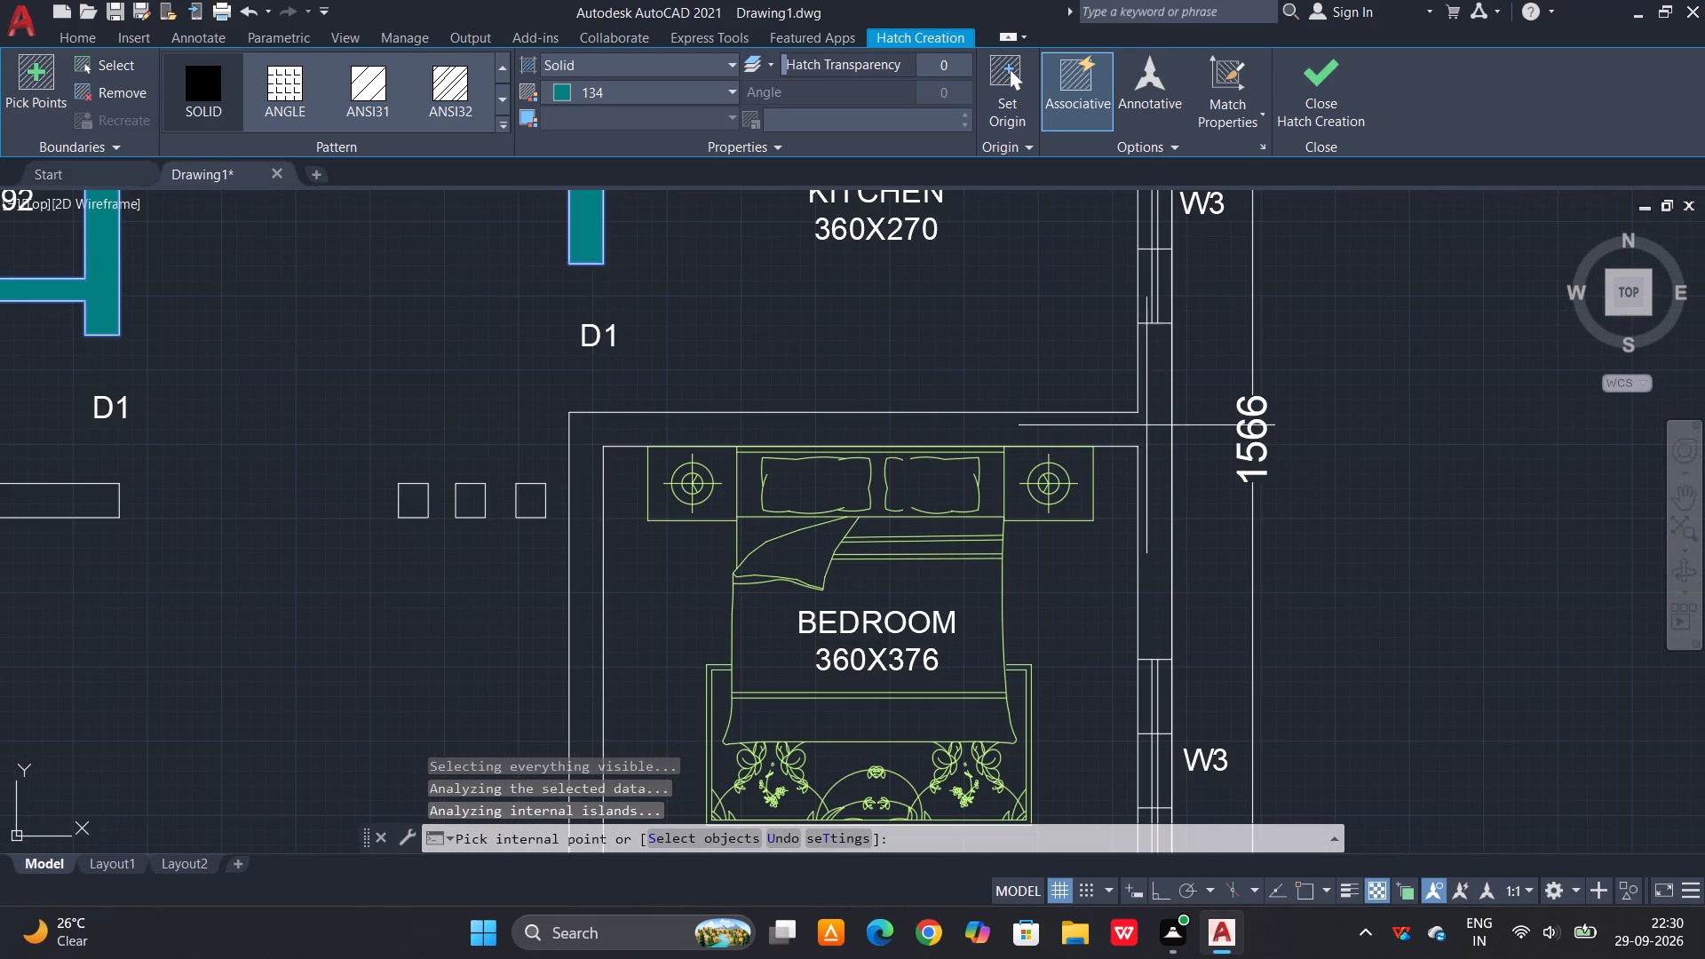
click(1147, 424)
Solid-fill the east wall segment beside the stairs and the wall between the stairs and the sitout.
scroll(1137, 324, down, 3)
scroll(1138, 553, up, 2)
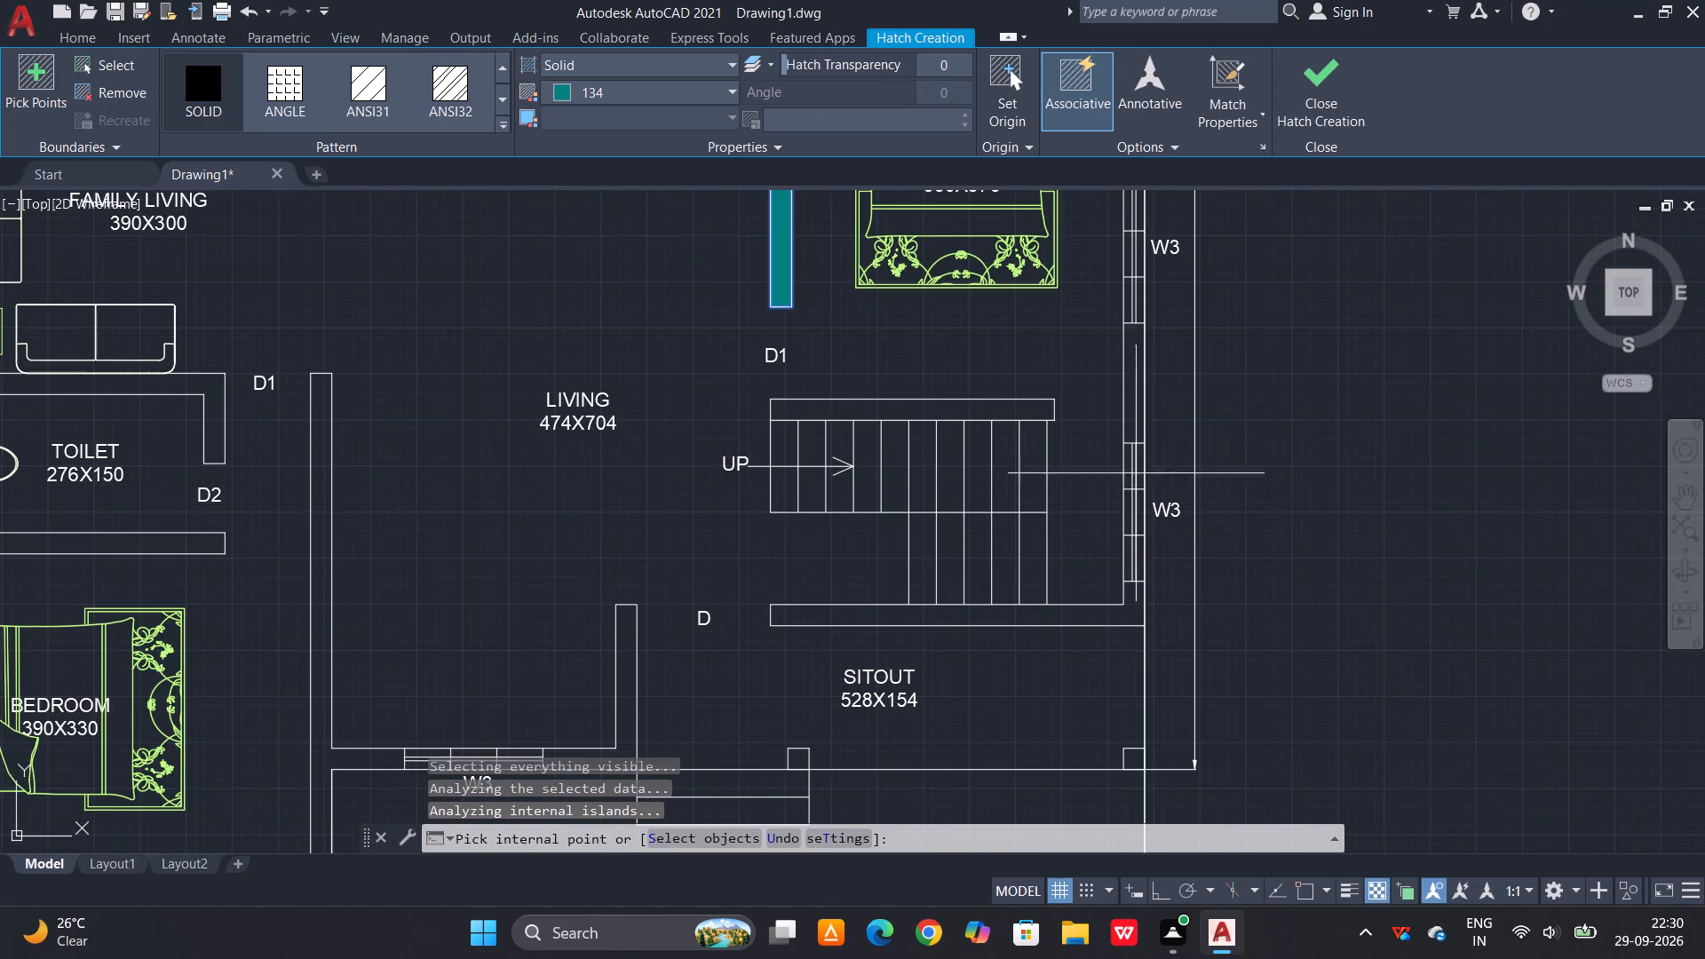
click(1133, 412)
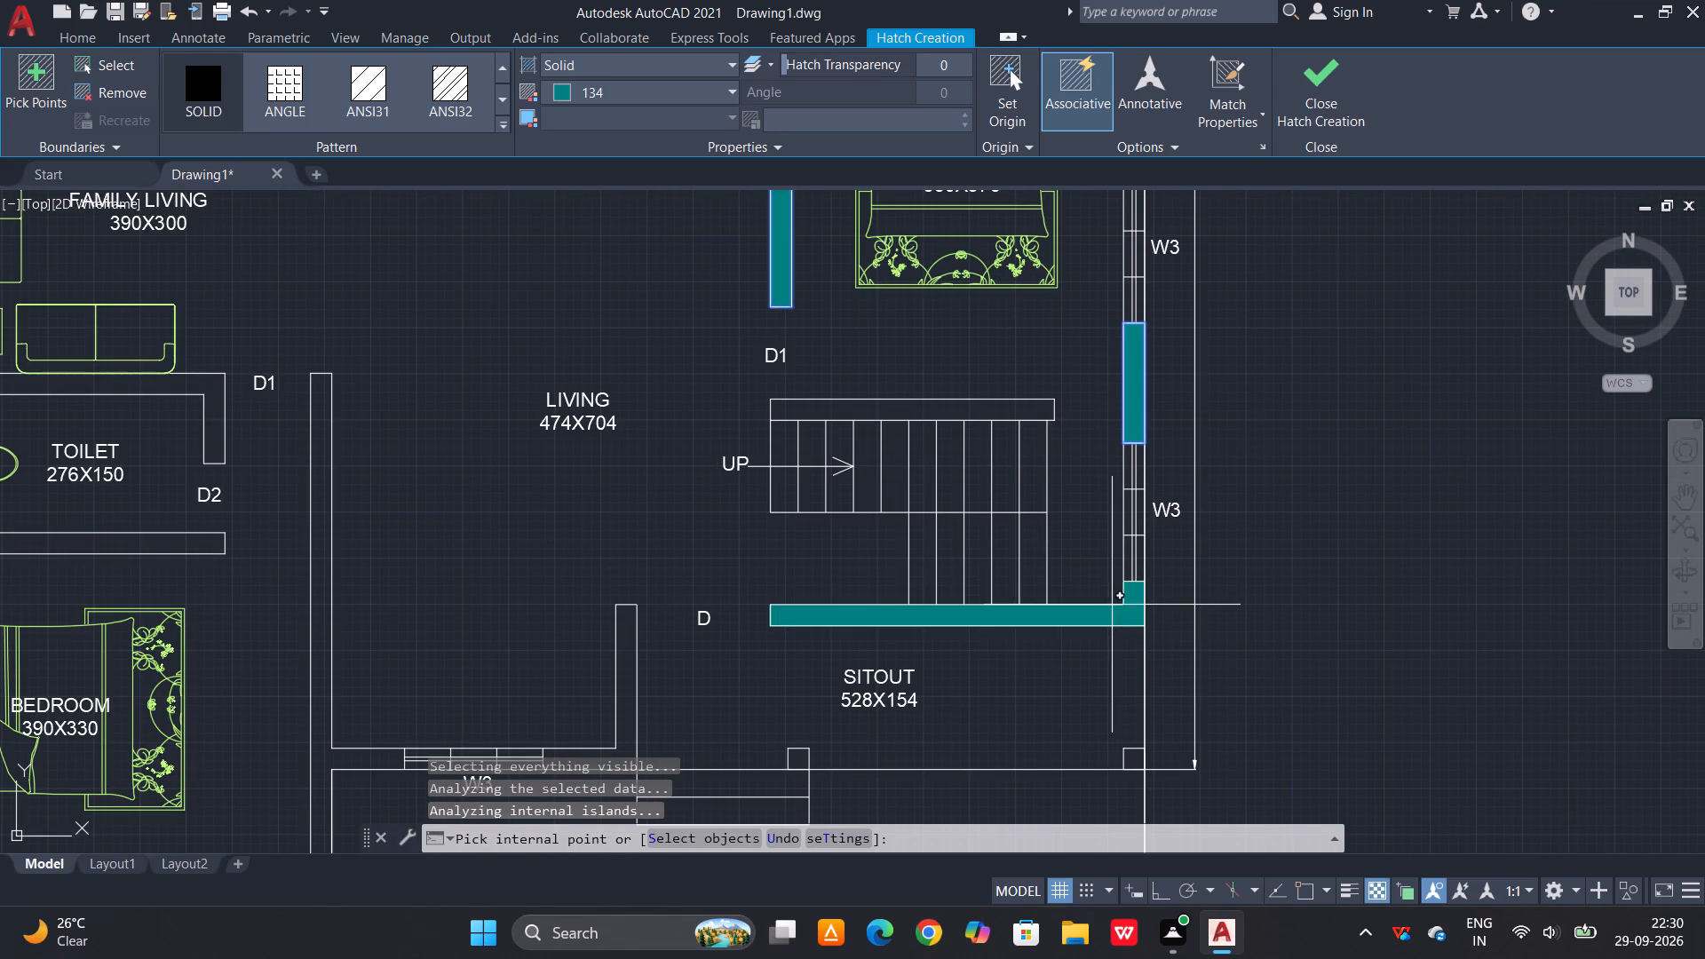
click(1113, 605)
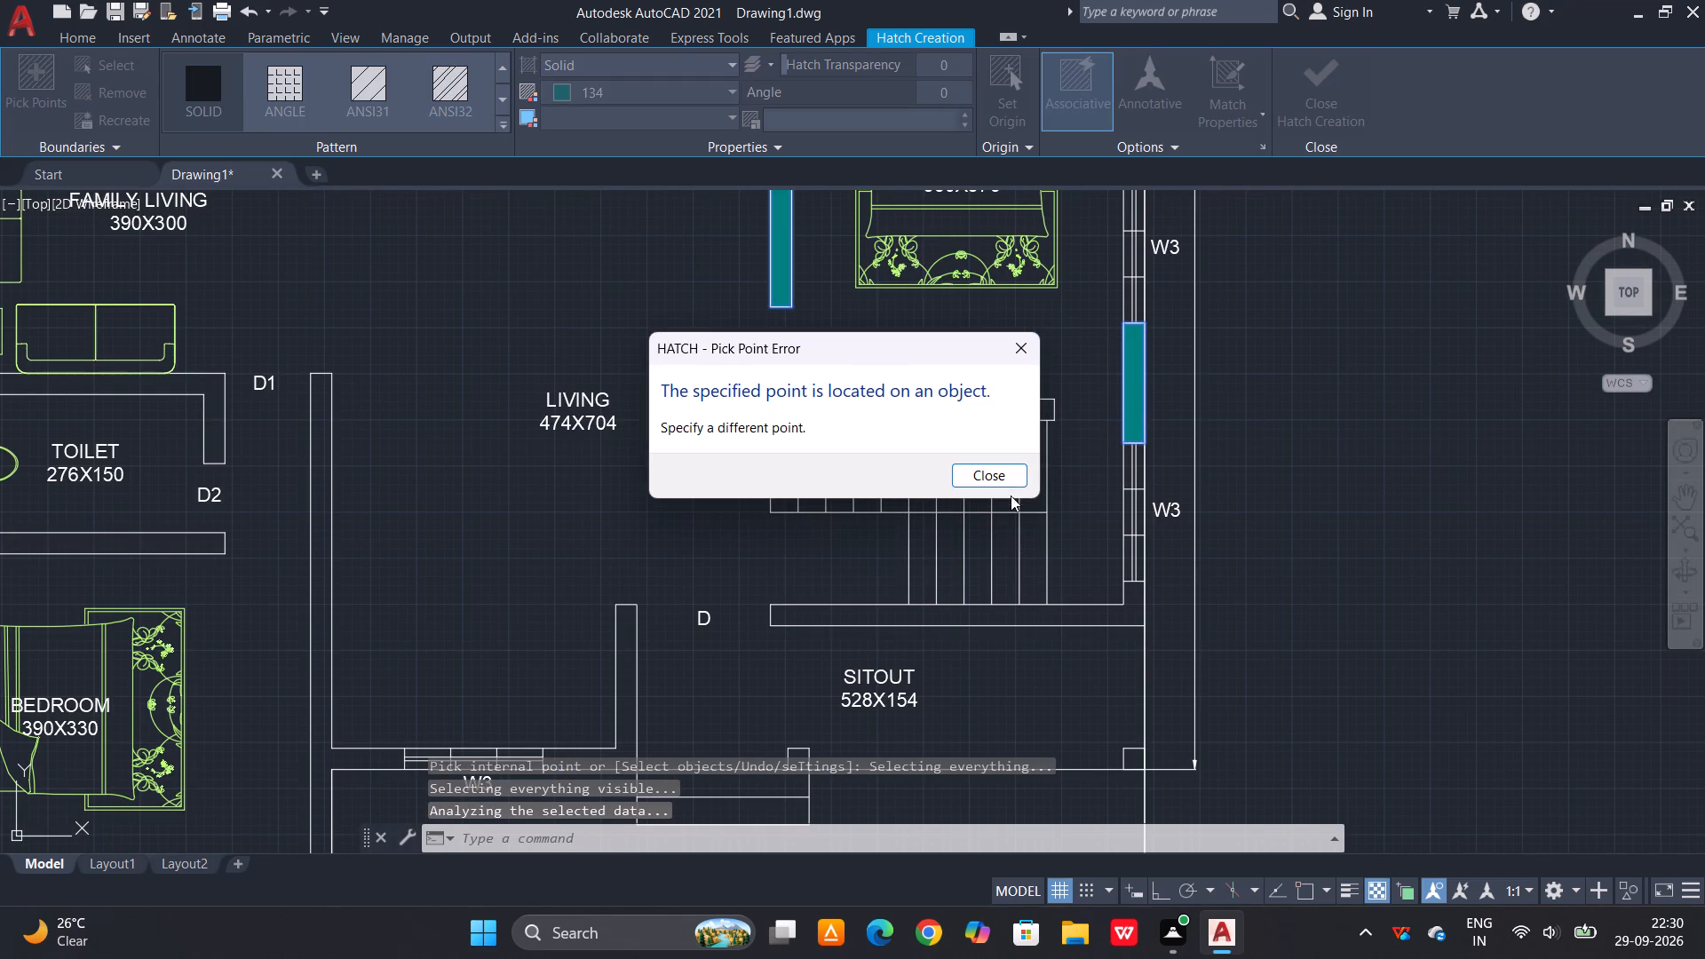
click(1011, 479)
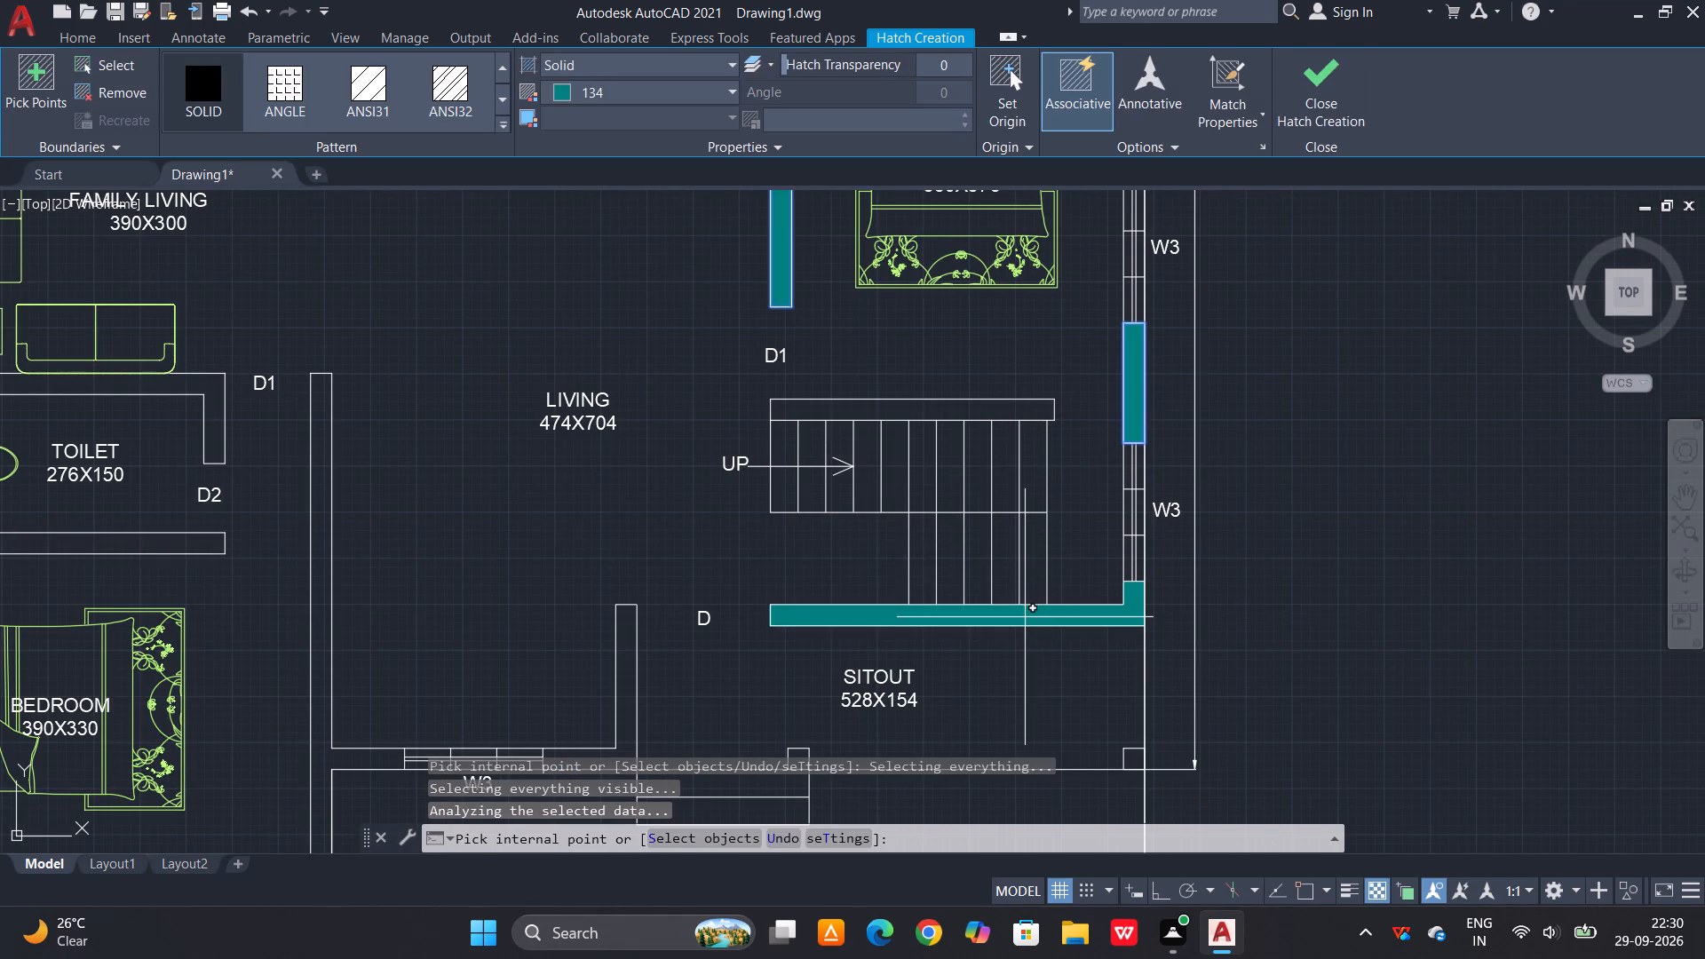
click(1025, 617)
Solid-fill the two square columns on the south edge of the sitout.
scroll(1169, 796, up, 2)
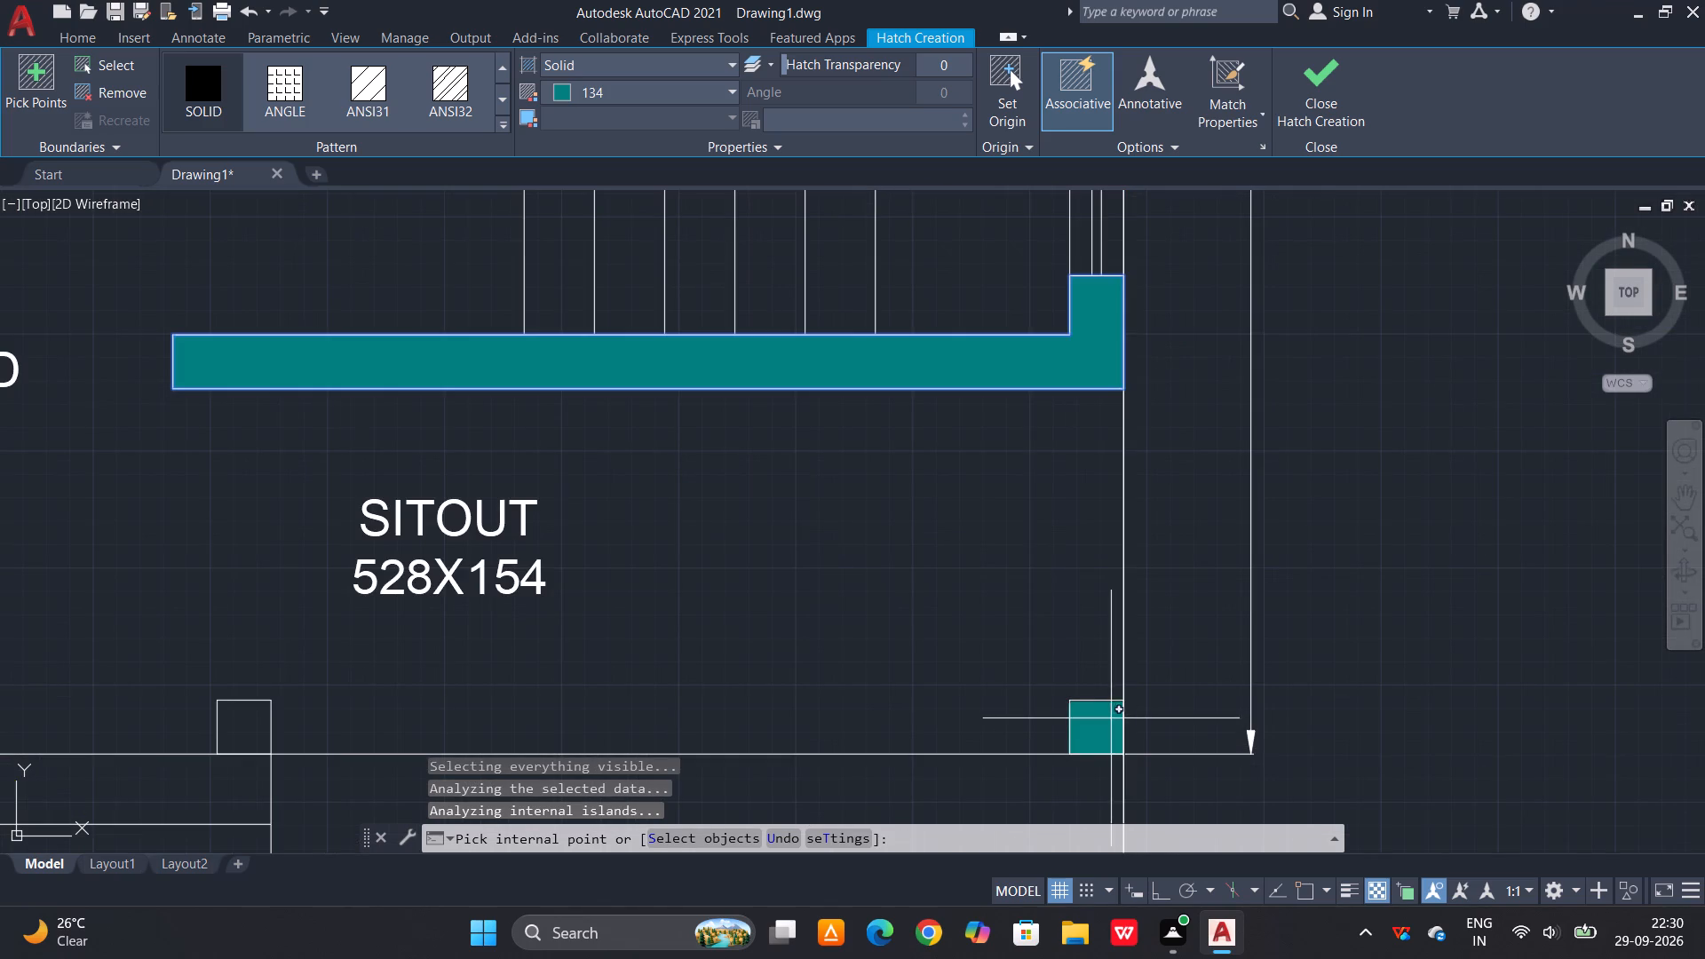
click(1111, 718)
click(252, 716)
Solid-fill the living room's south walls on both sides of its W3 window and the southwest corner wall of the southern 390X330 bedroom.
scroll(1320, 663, down, 2)
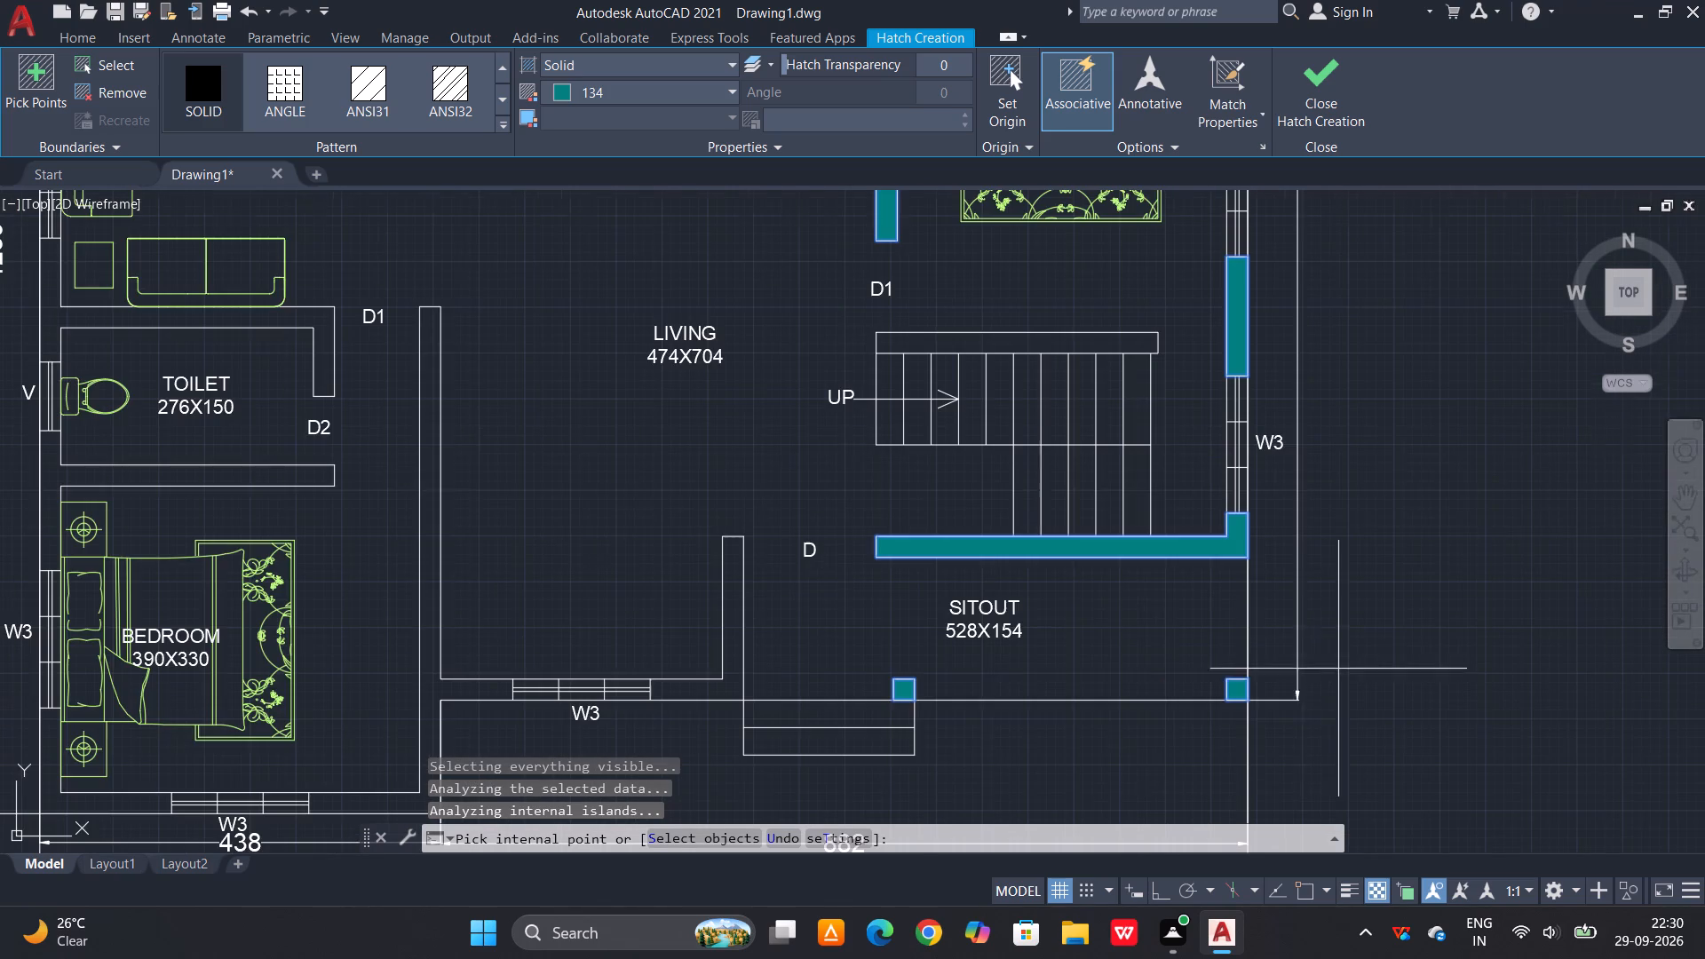
click(718, 687)
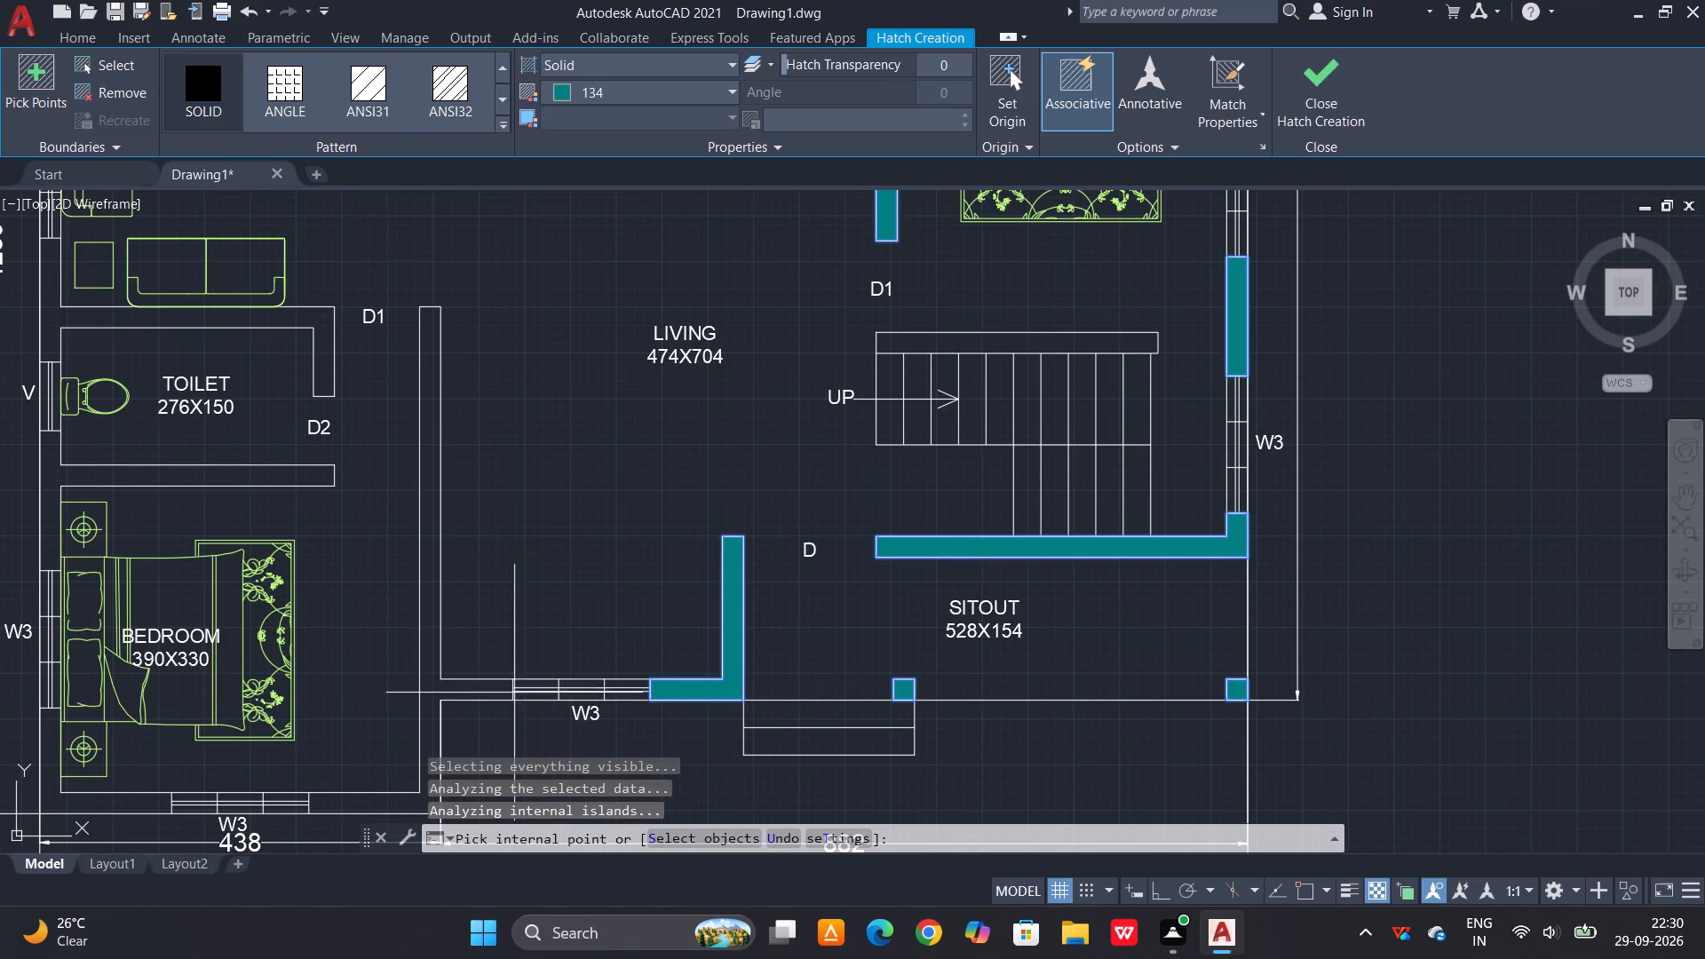
click(488, 694)
scroll(753, 604, down, 2)
scroll(517, 677, up, 3)
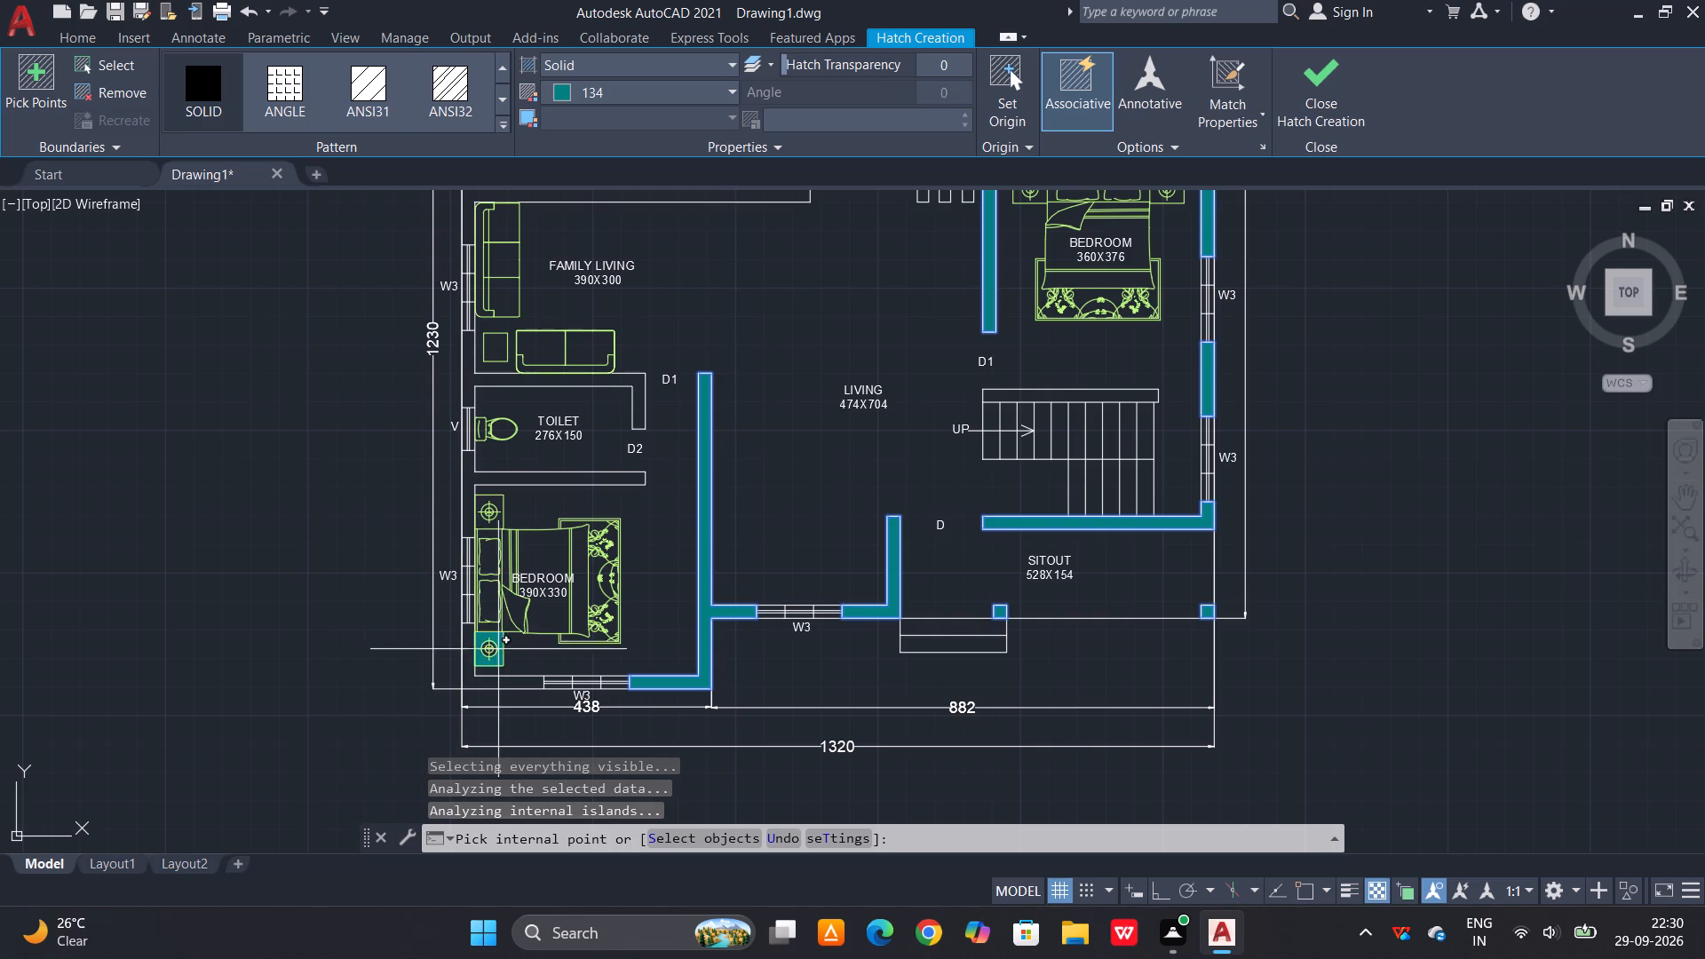
click(484, 689)
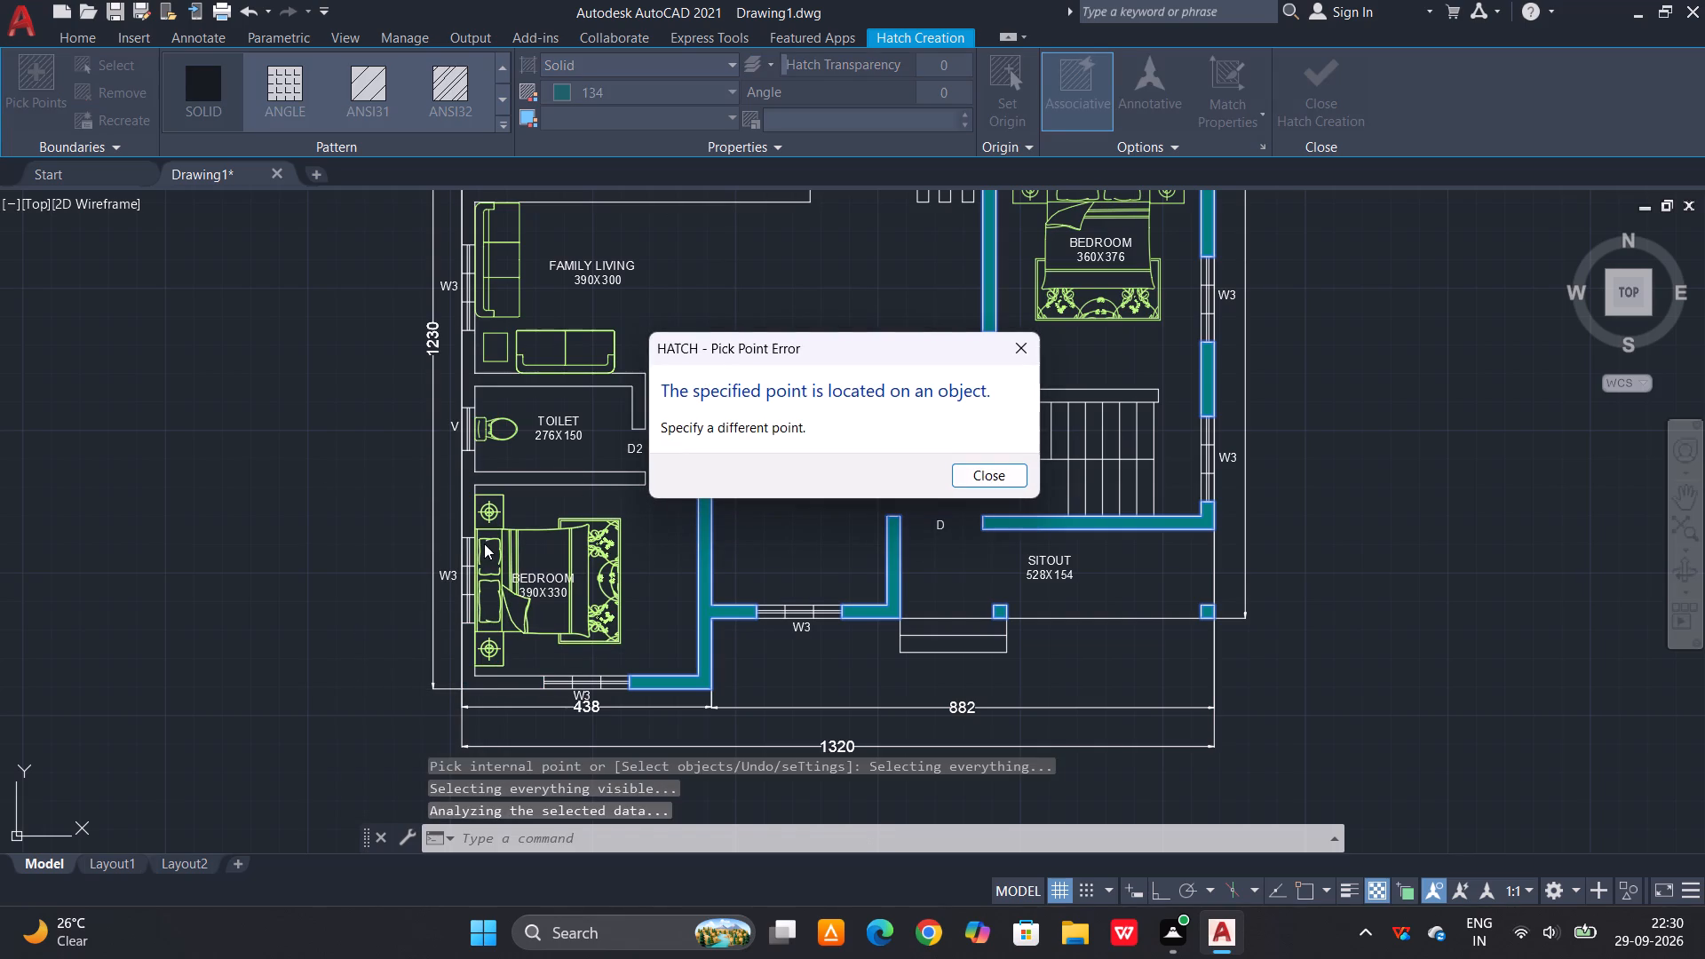
click(1016, 473)
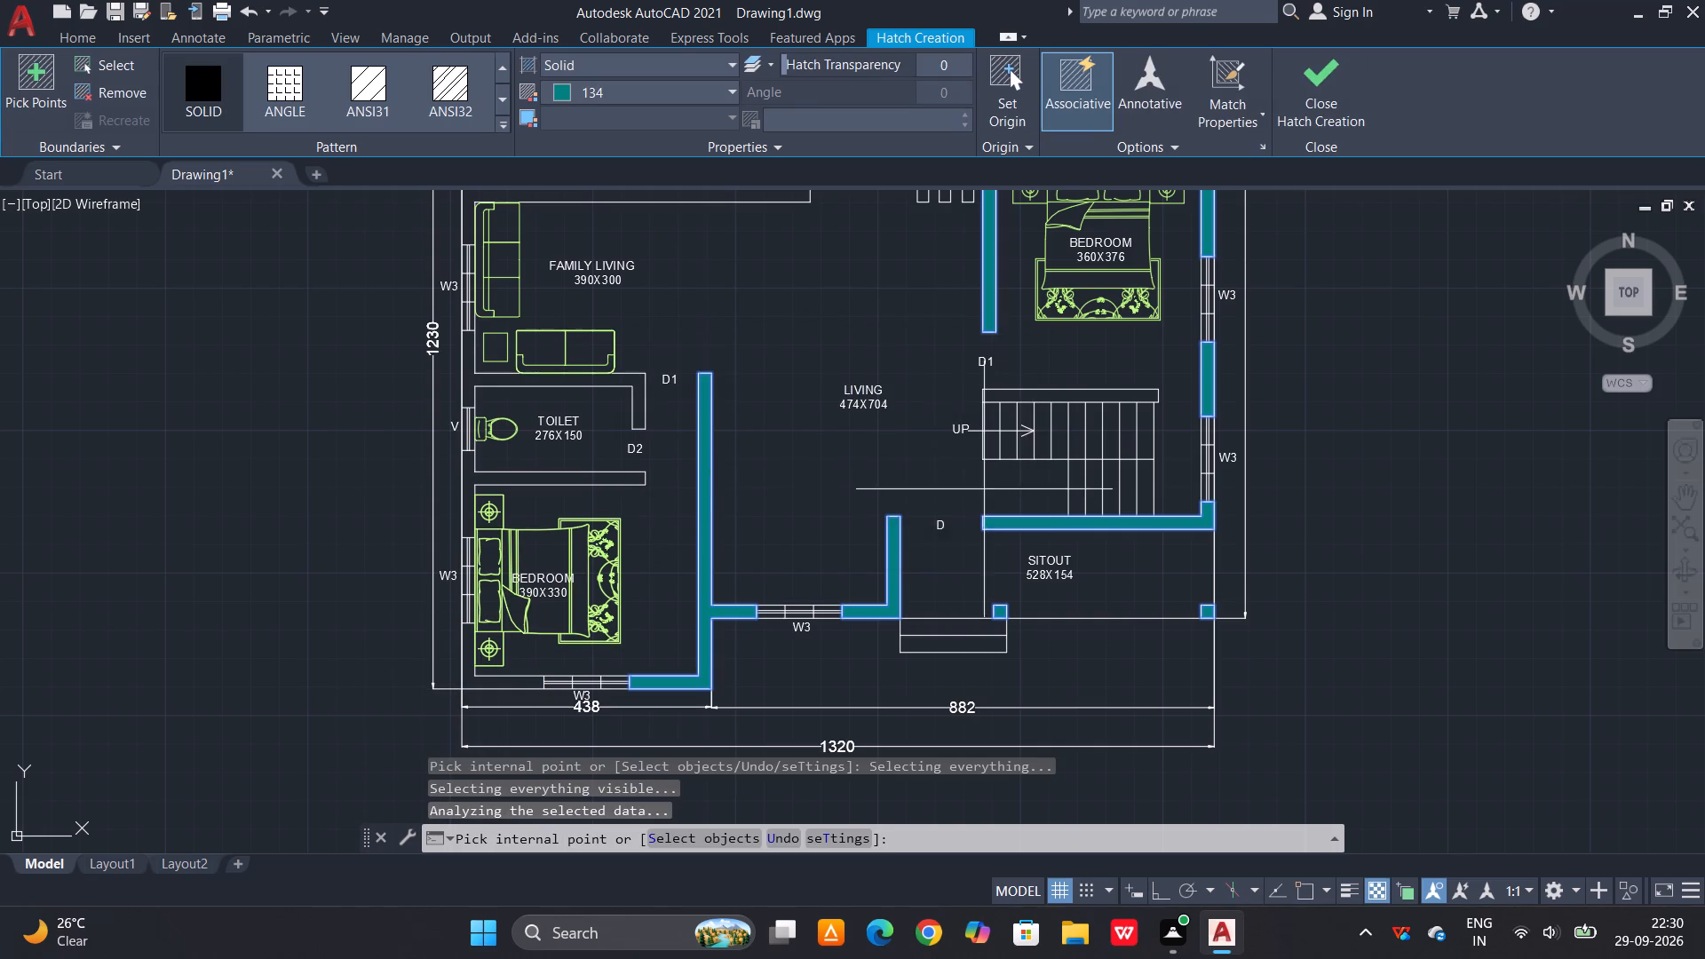
scroll(619, 645, up, 3)
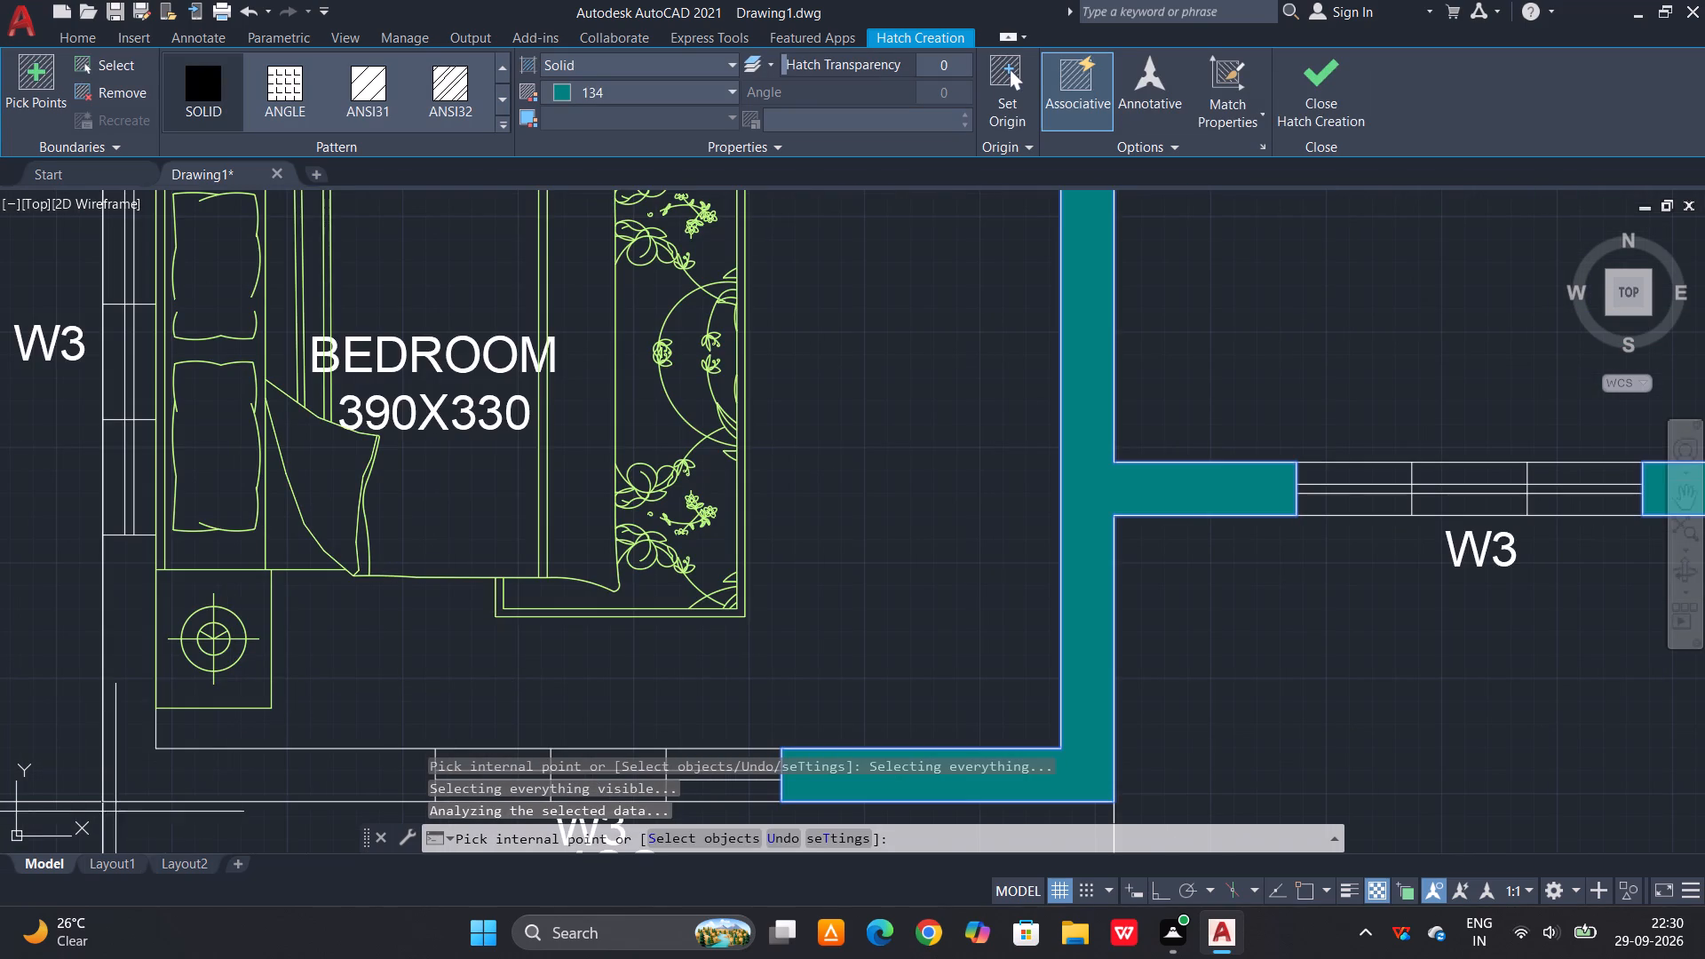
click(150, 778)
Solid-fill the walls south and north of the 276X150 toilet and the wall between the family living and the northern bedroom.
scroll(225, 759, down, 2)
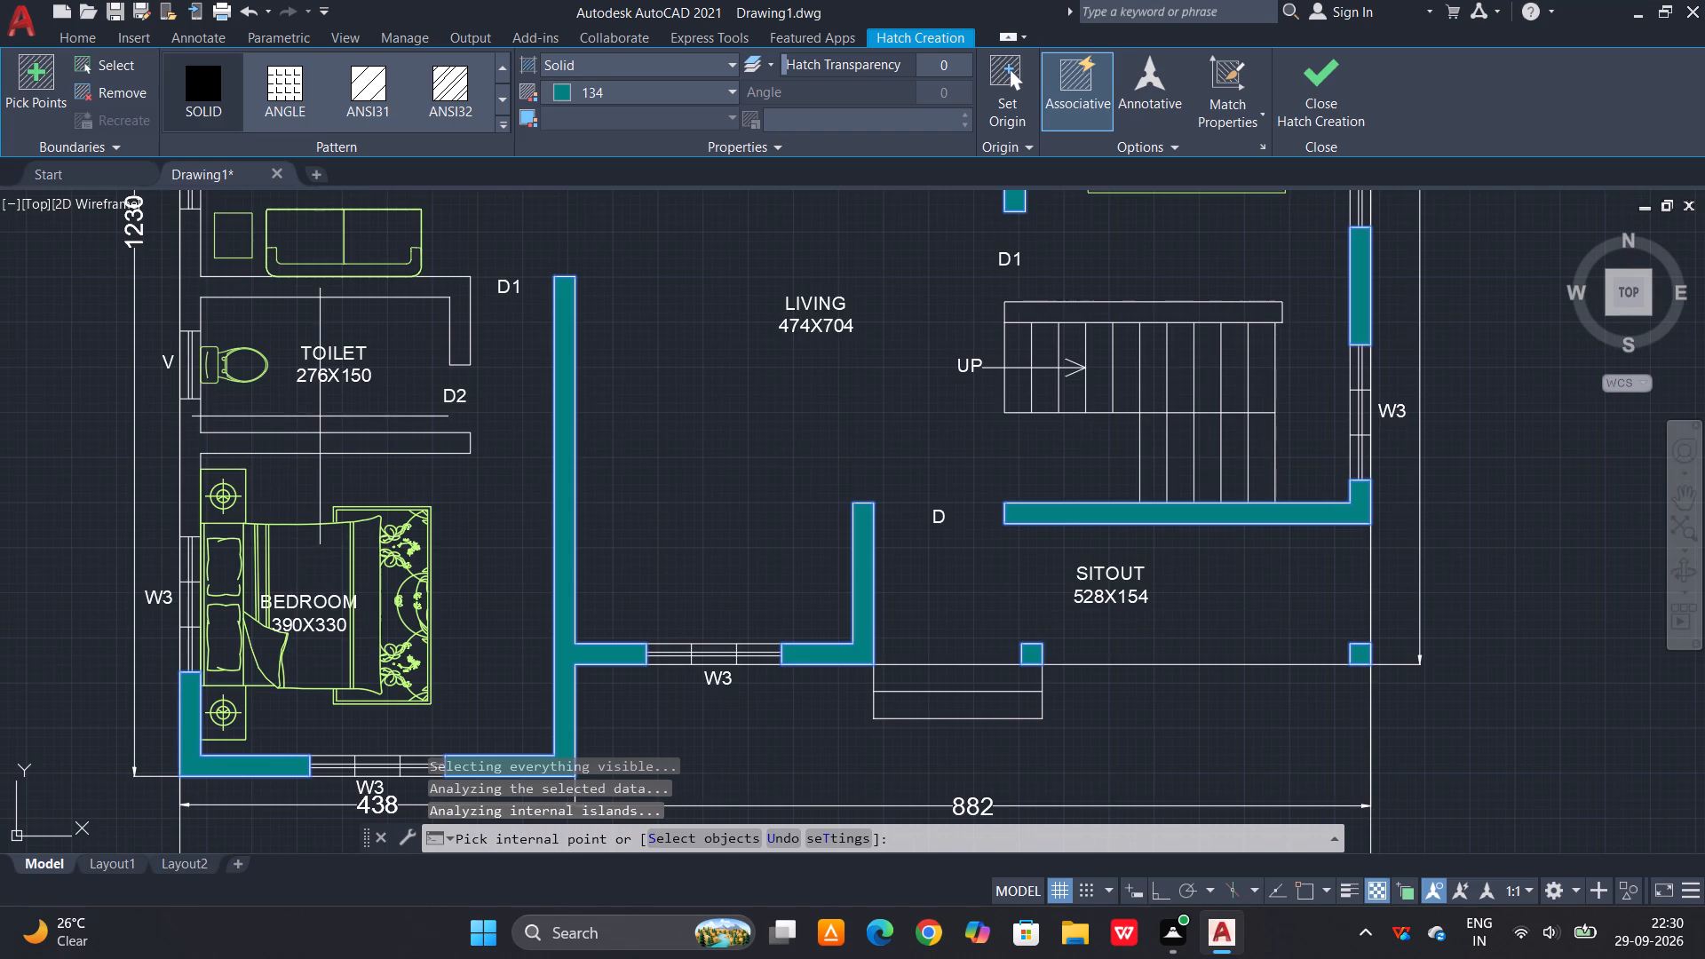
scroll(320, 417, up, 1)
click(294, 463)
scroll(312, 499, down, 1)
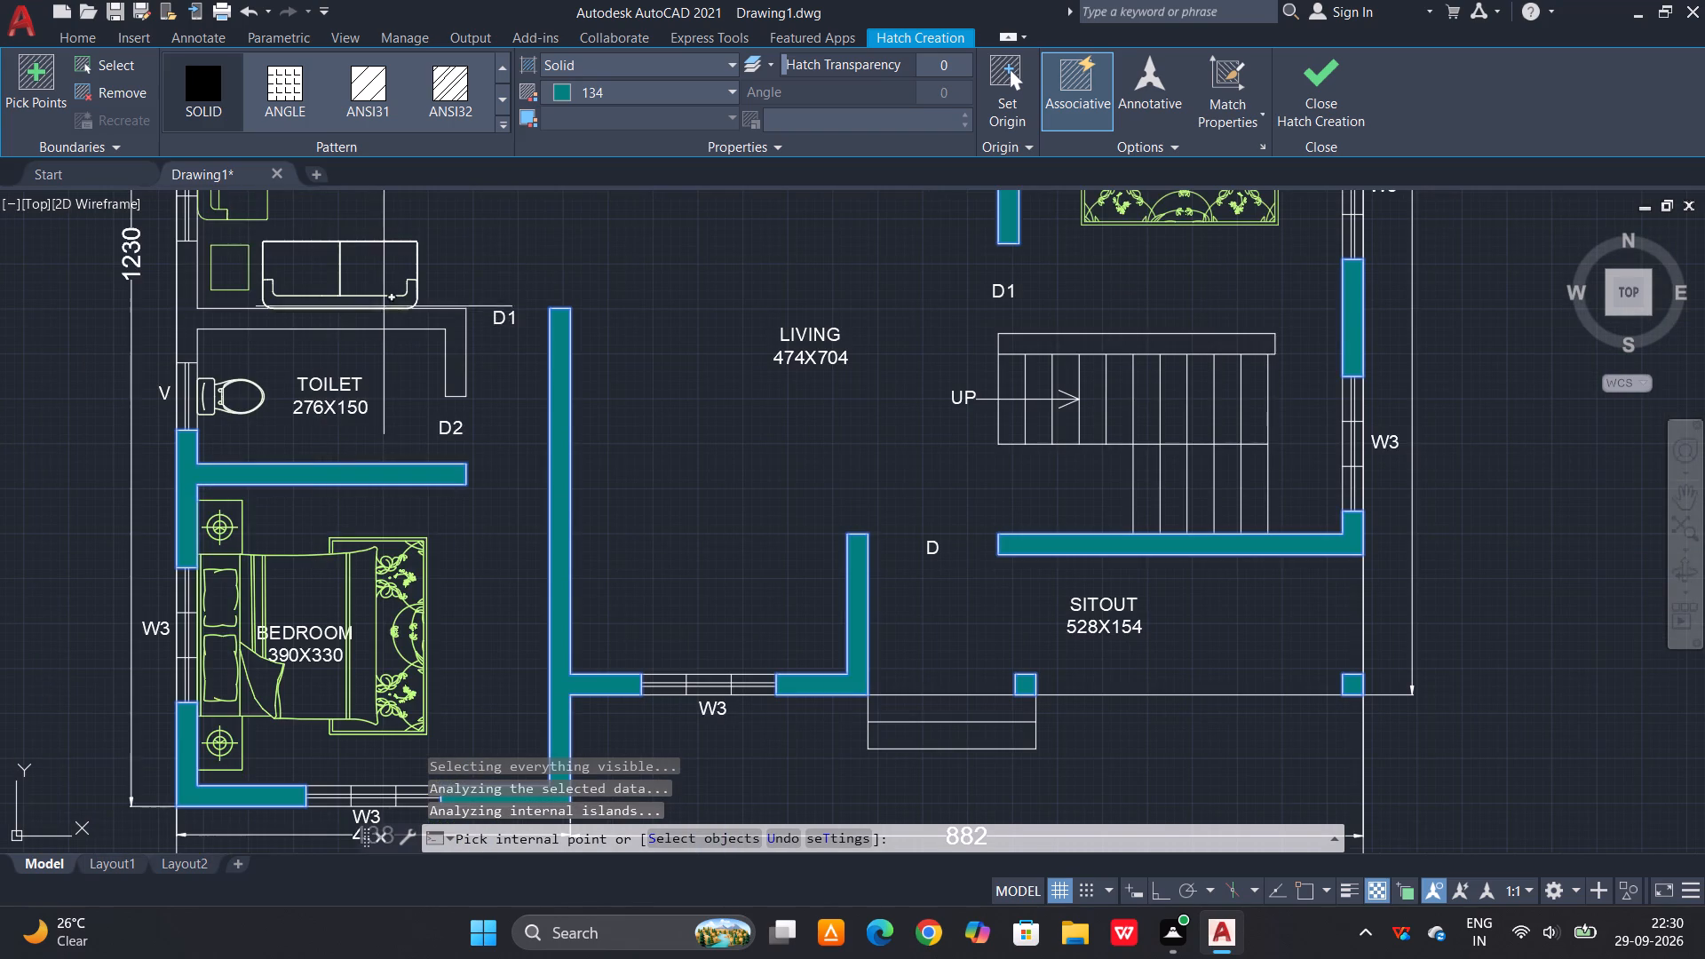
click(387, 321)
scroll(373, 441, down, 3)
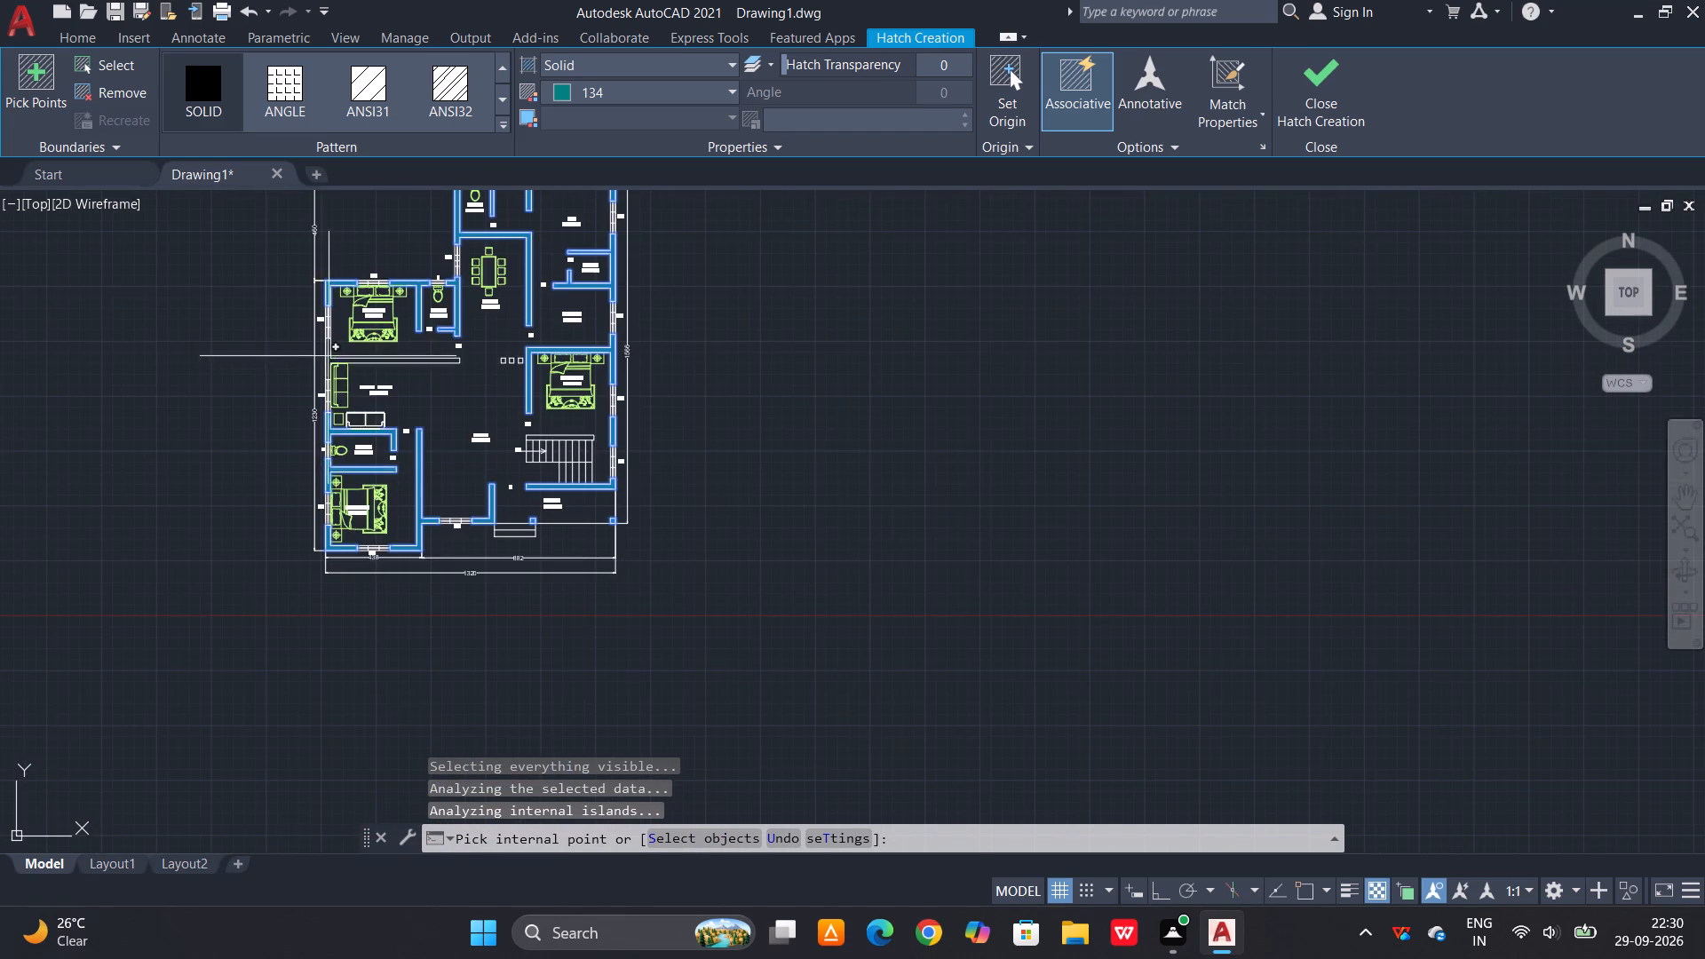
scroll(321, 339, up, 4)
click(352, 447)
scroll(405, 479, down, 3)
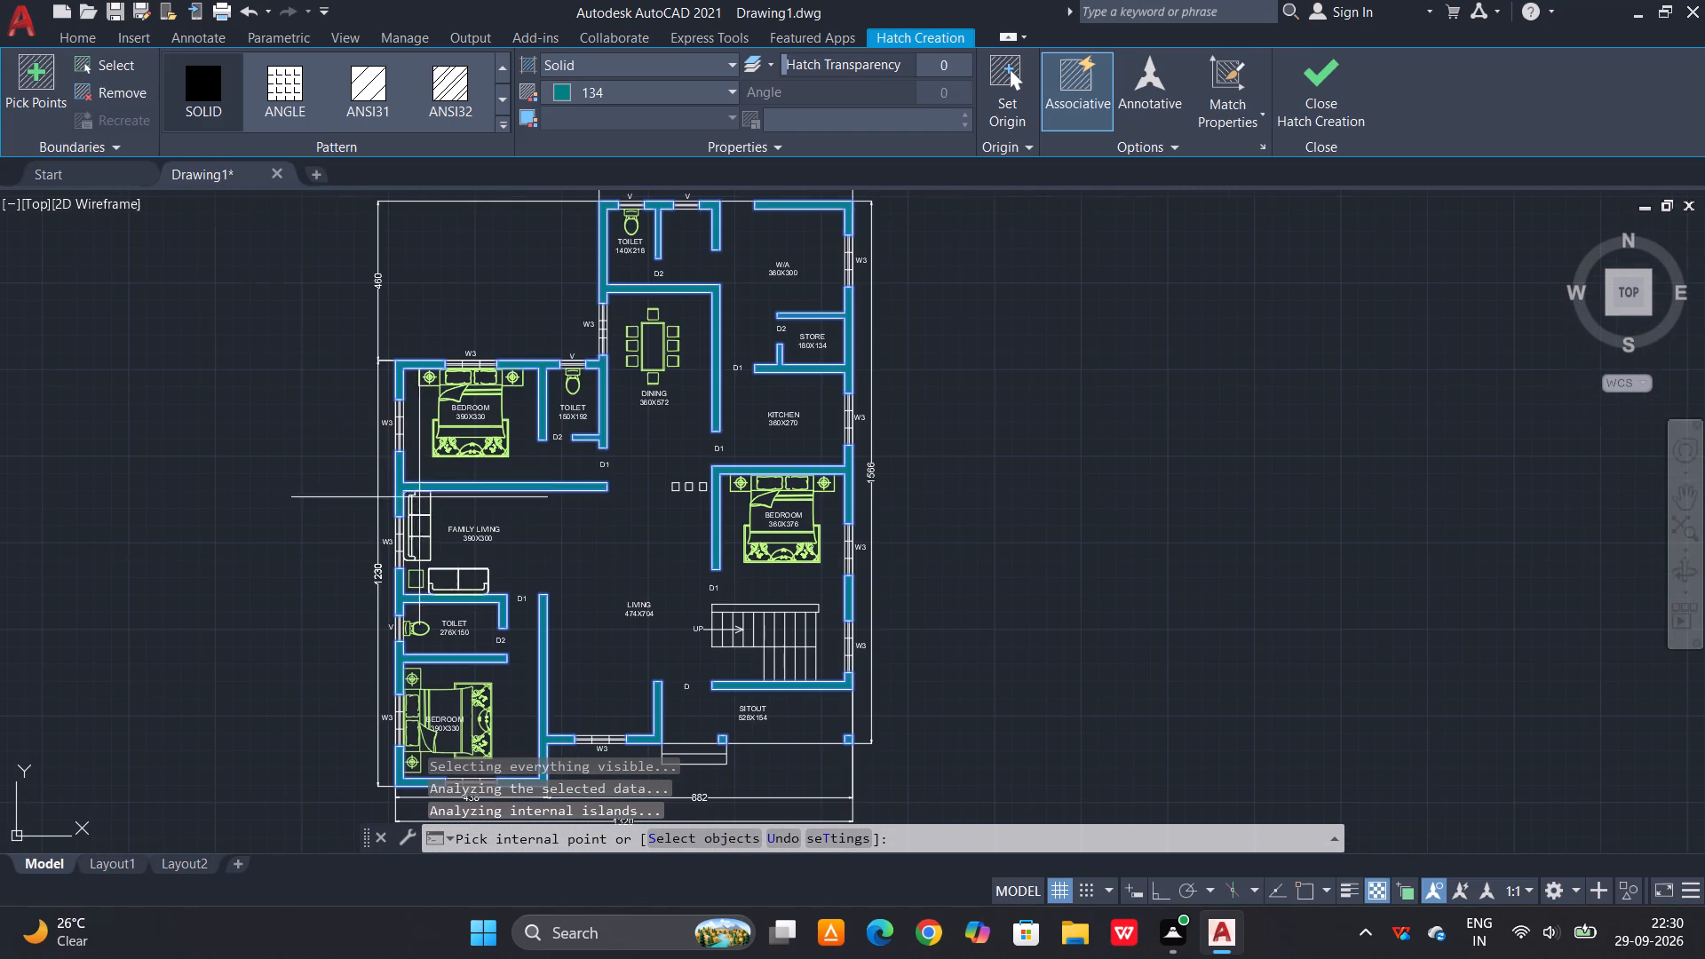
middle_drag(471, 343, 529, 350)
scroll(786, 286, up, 1)
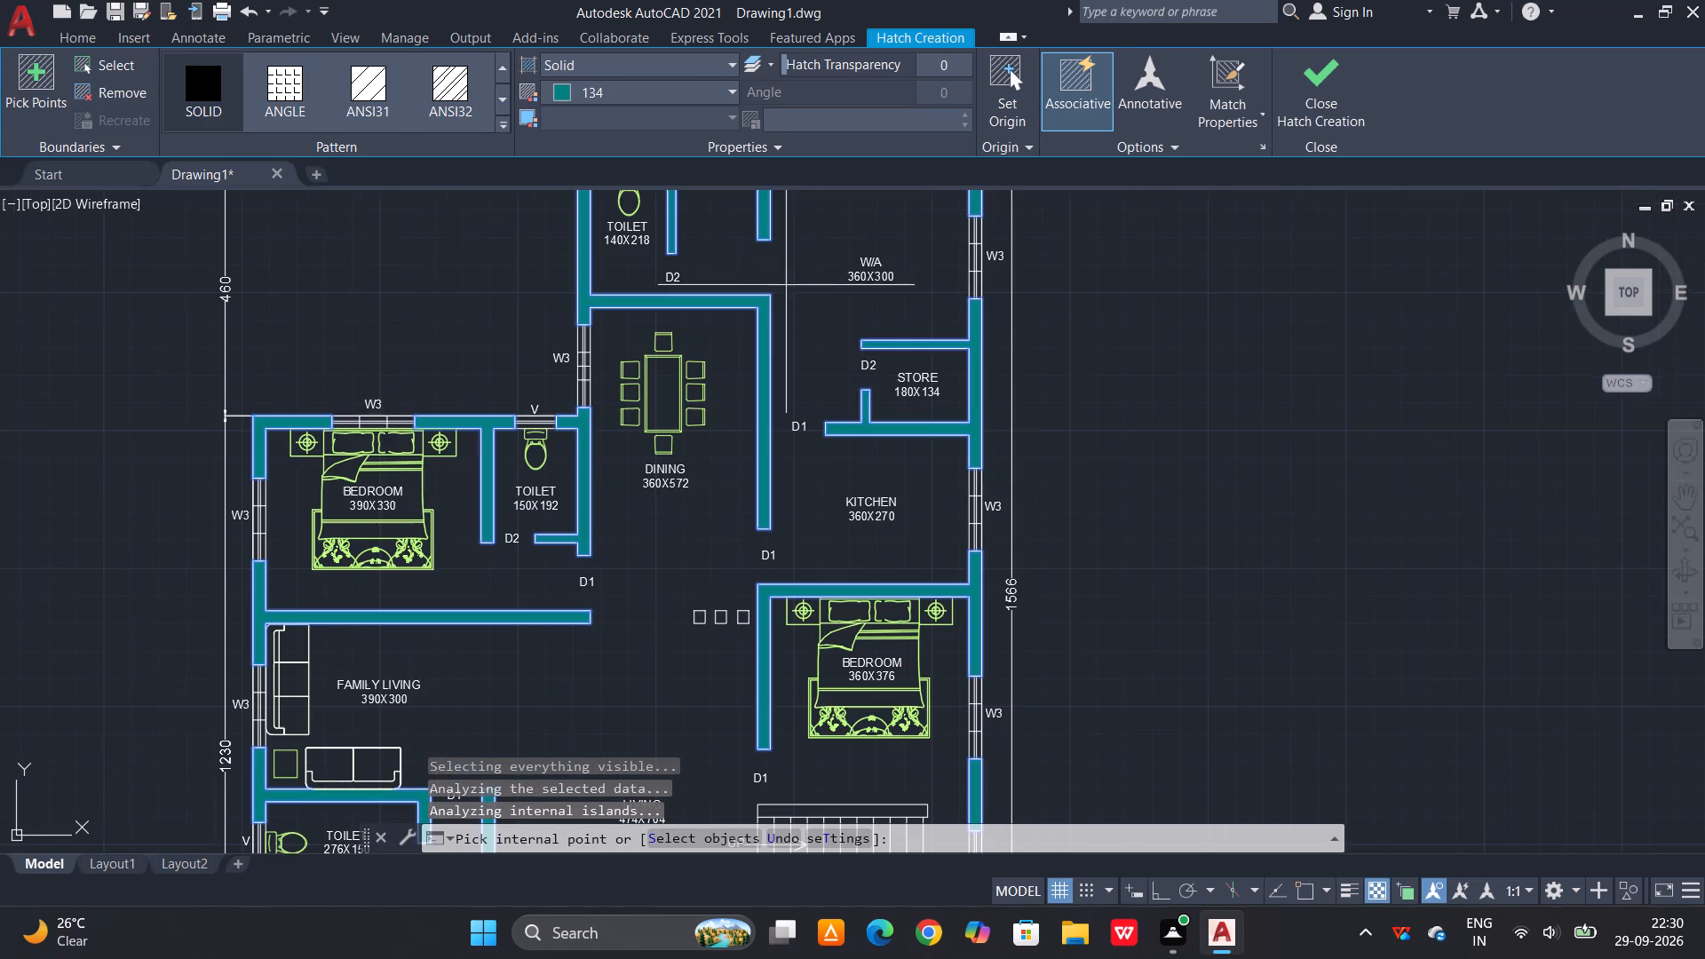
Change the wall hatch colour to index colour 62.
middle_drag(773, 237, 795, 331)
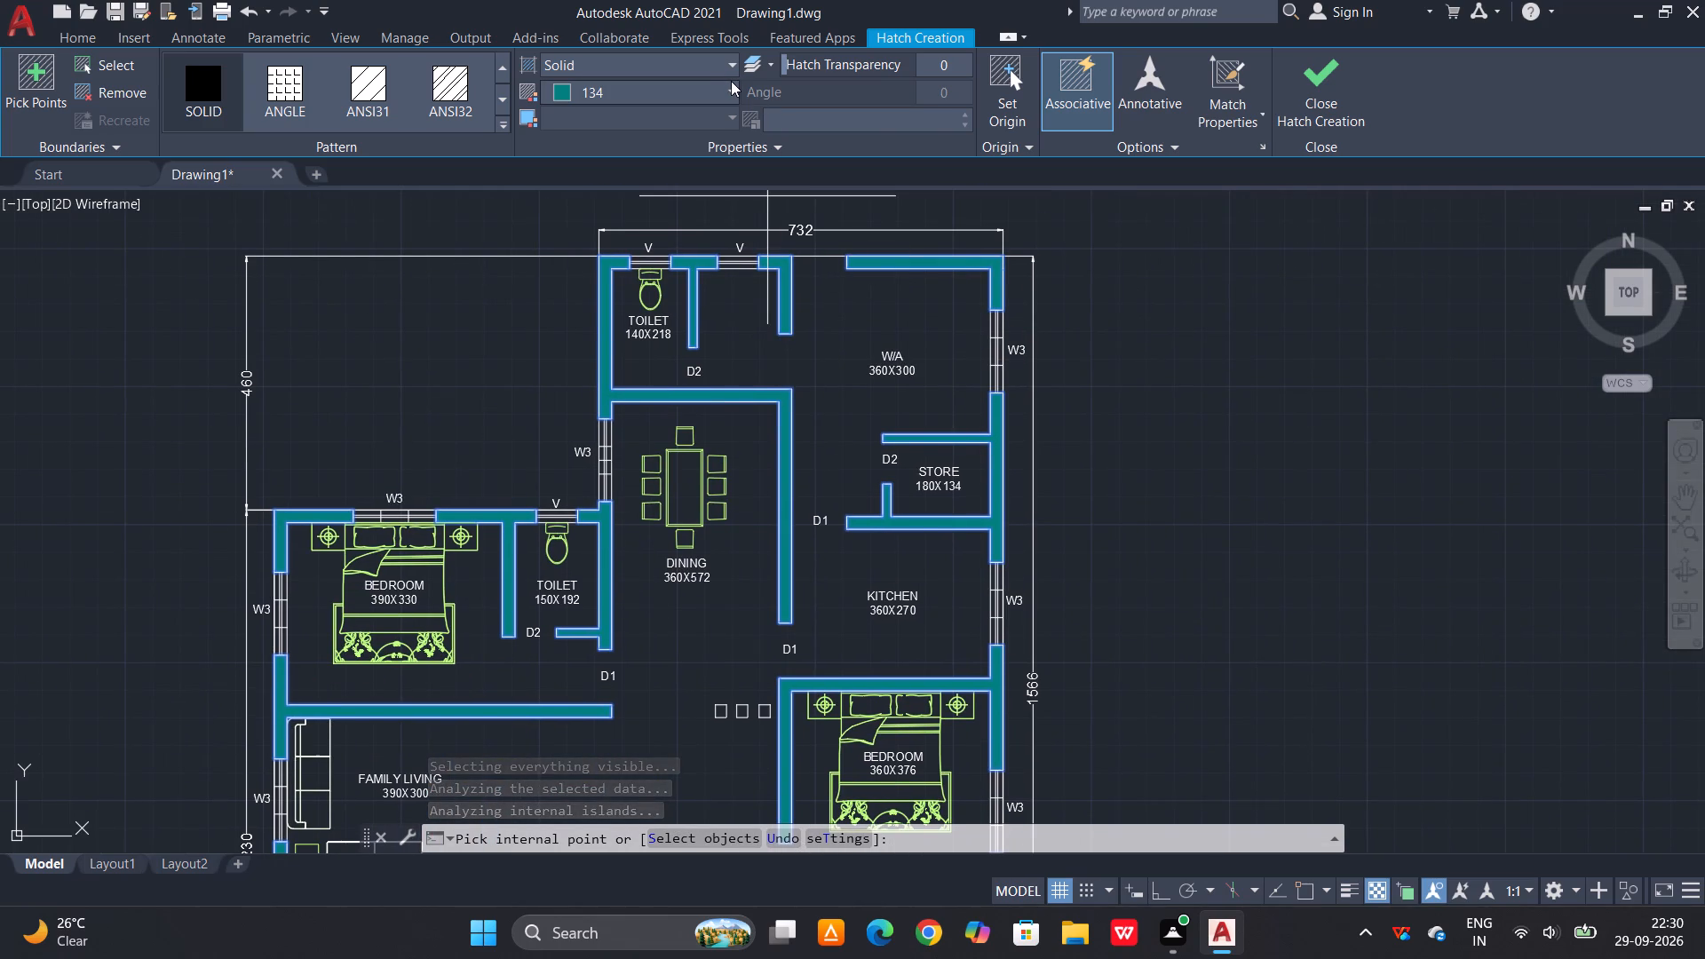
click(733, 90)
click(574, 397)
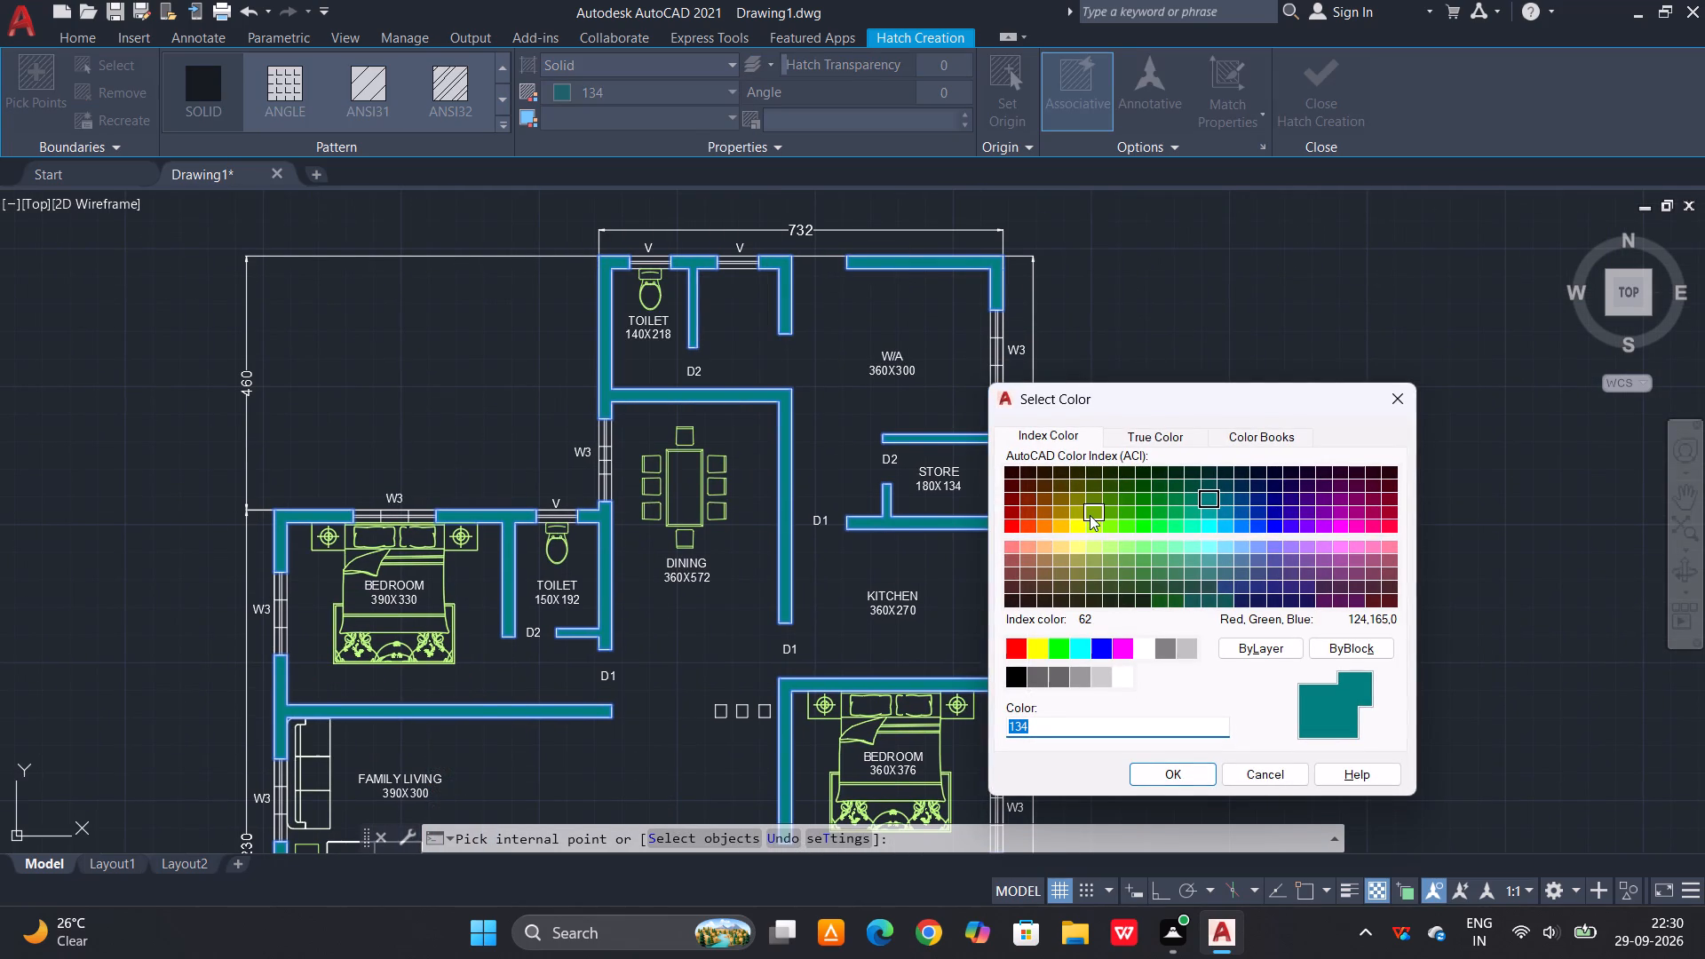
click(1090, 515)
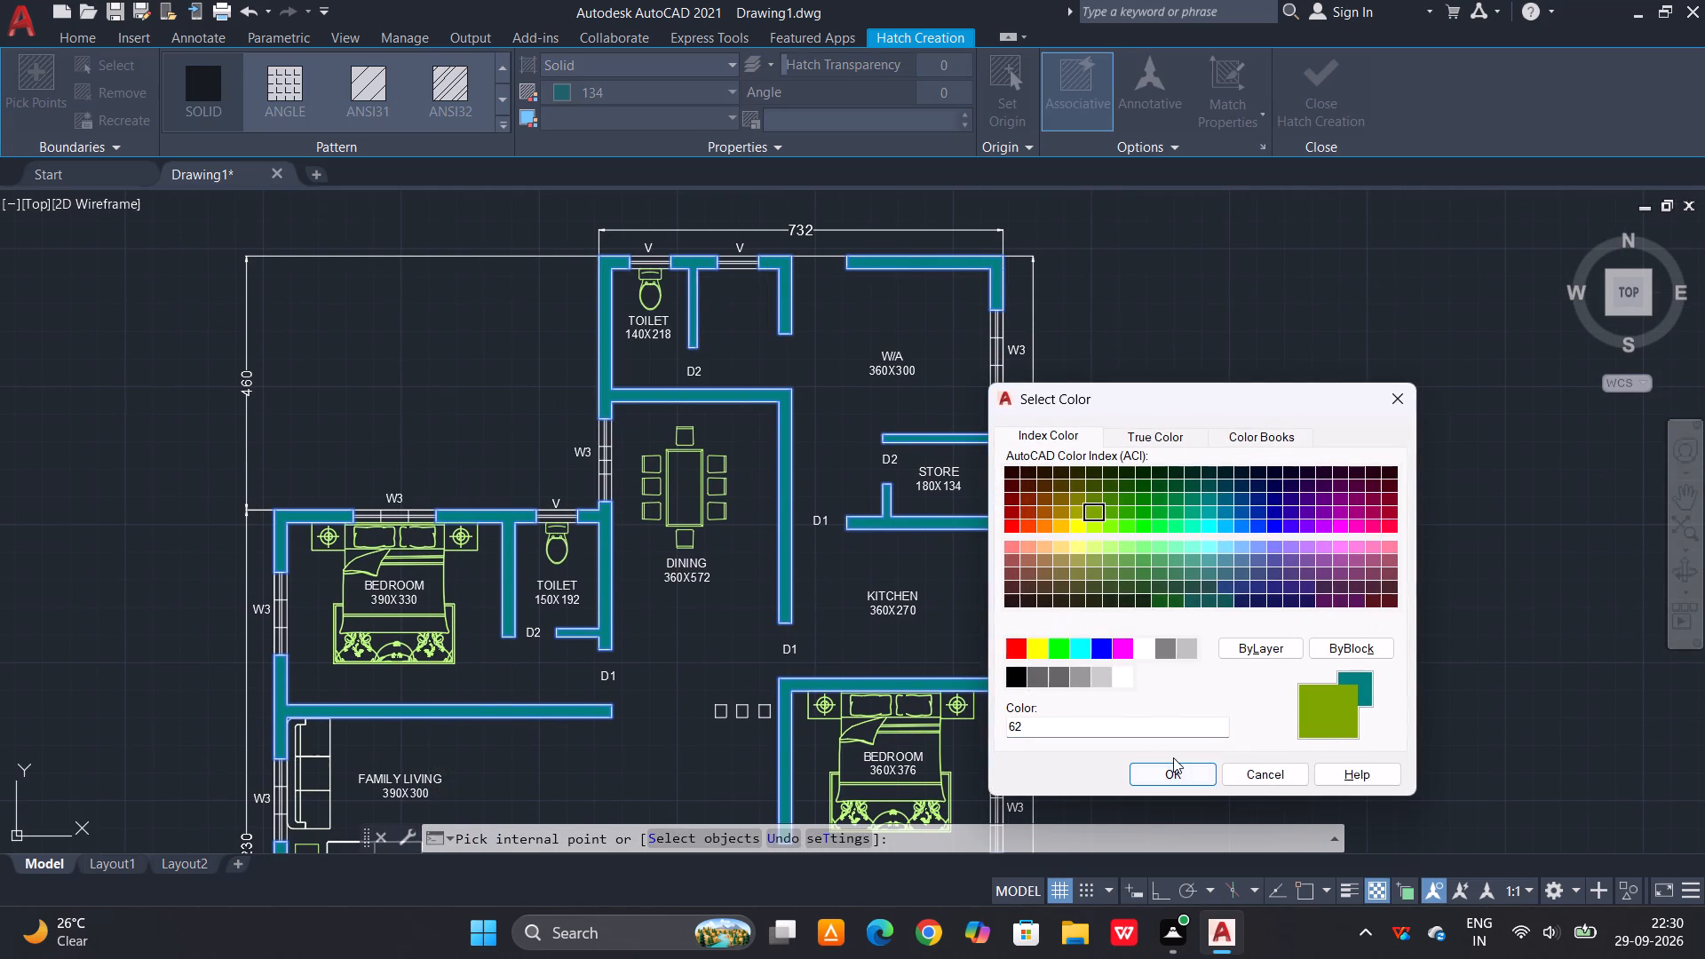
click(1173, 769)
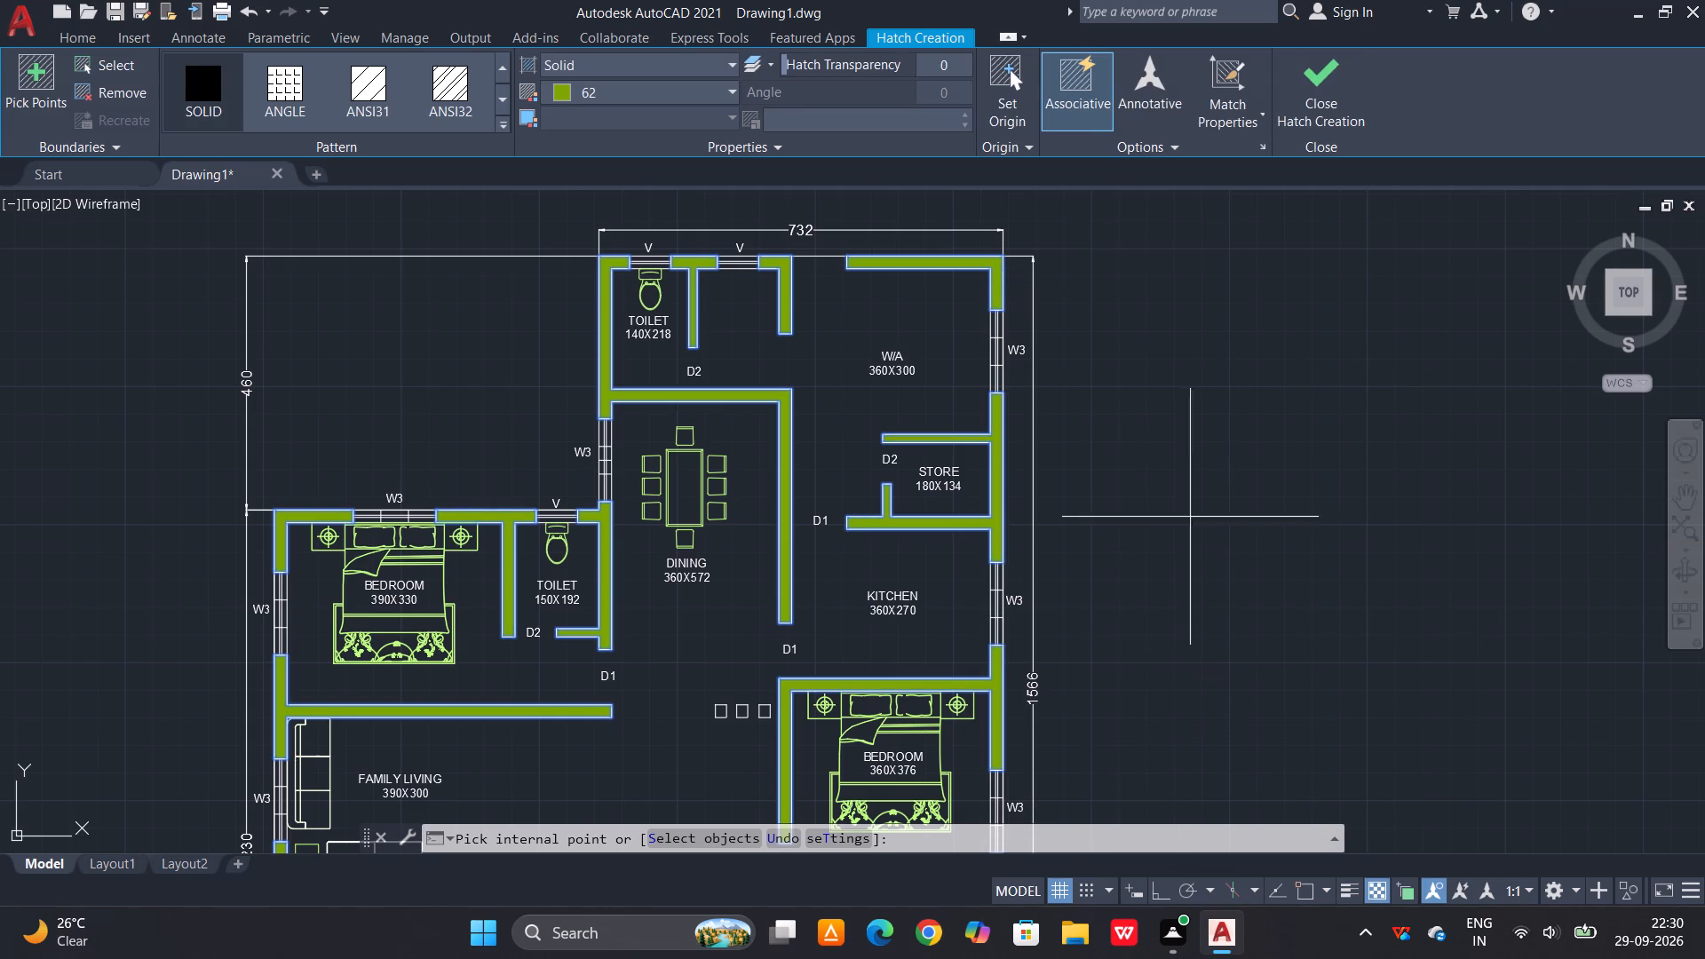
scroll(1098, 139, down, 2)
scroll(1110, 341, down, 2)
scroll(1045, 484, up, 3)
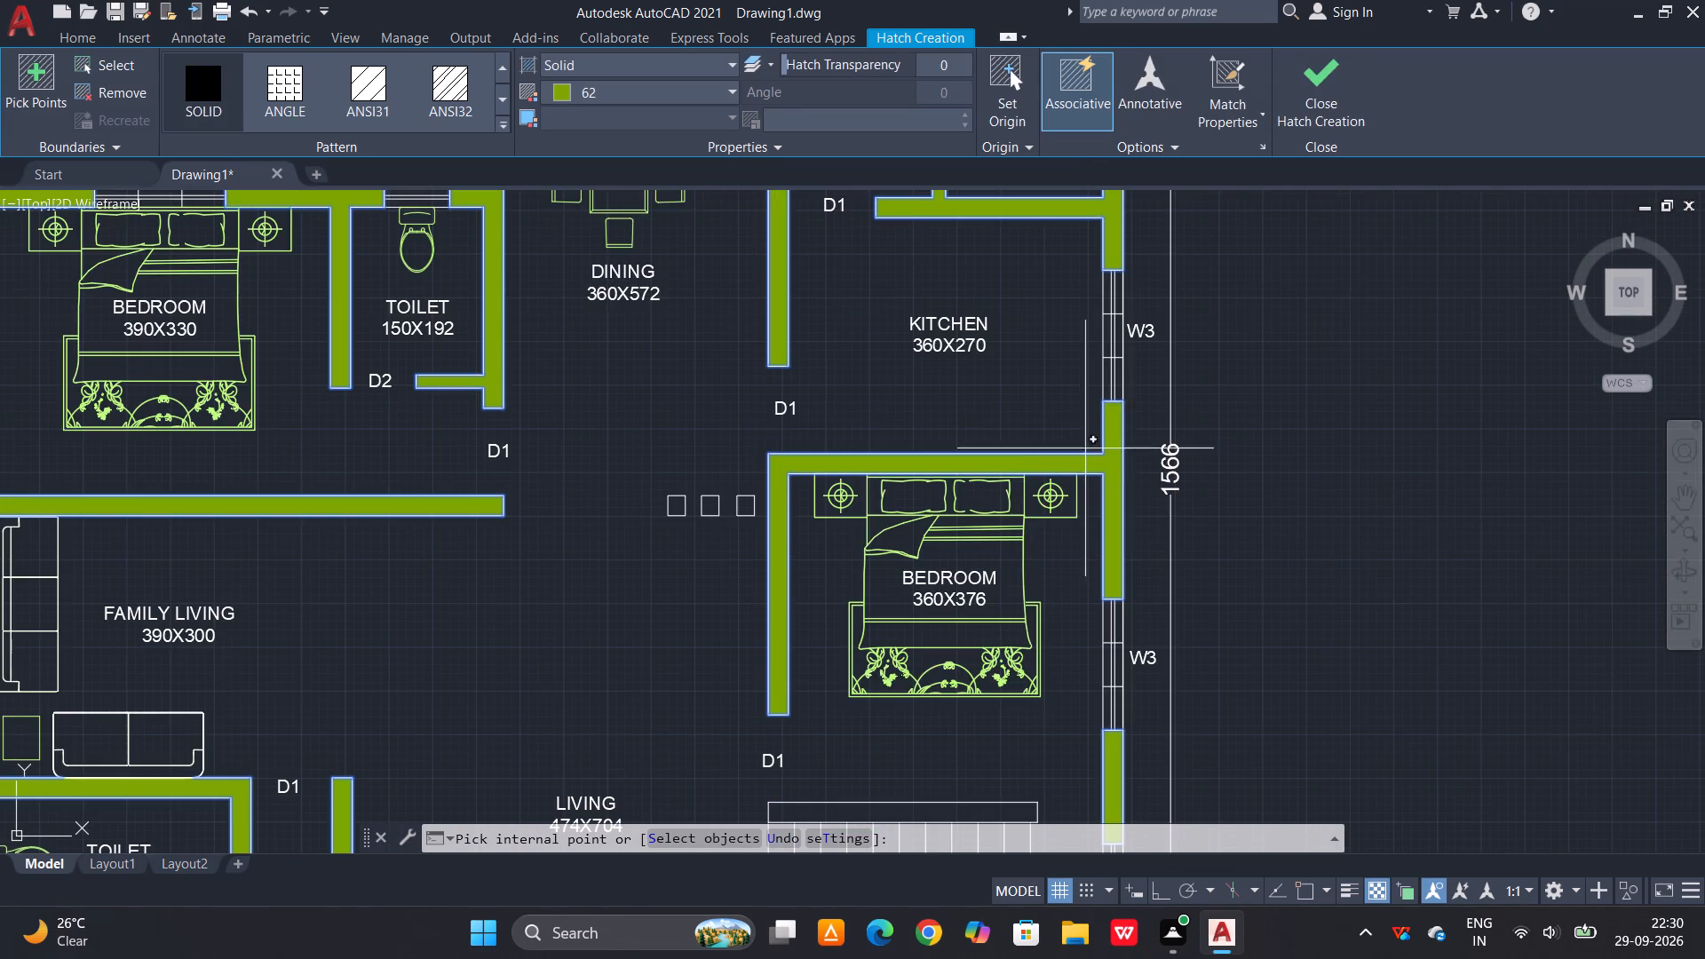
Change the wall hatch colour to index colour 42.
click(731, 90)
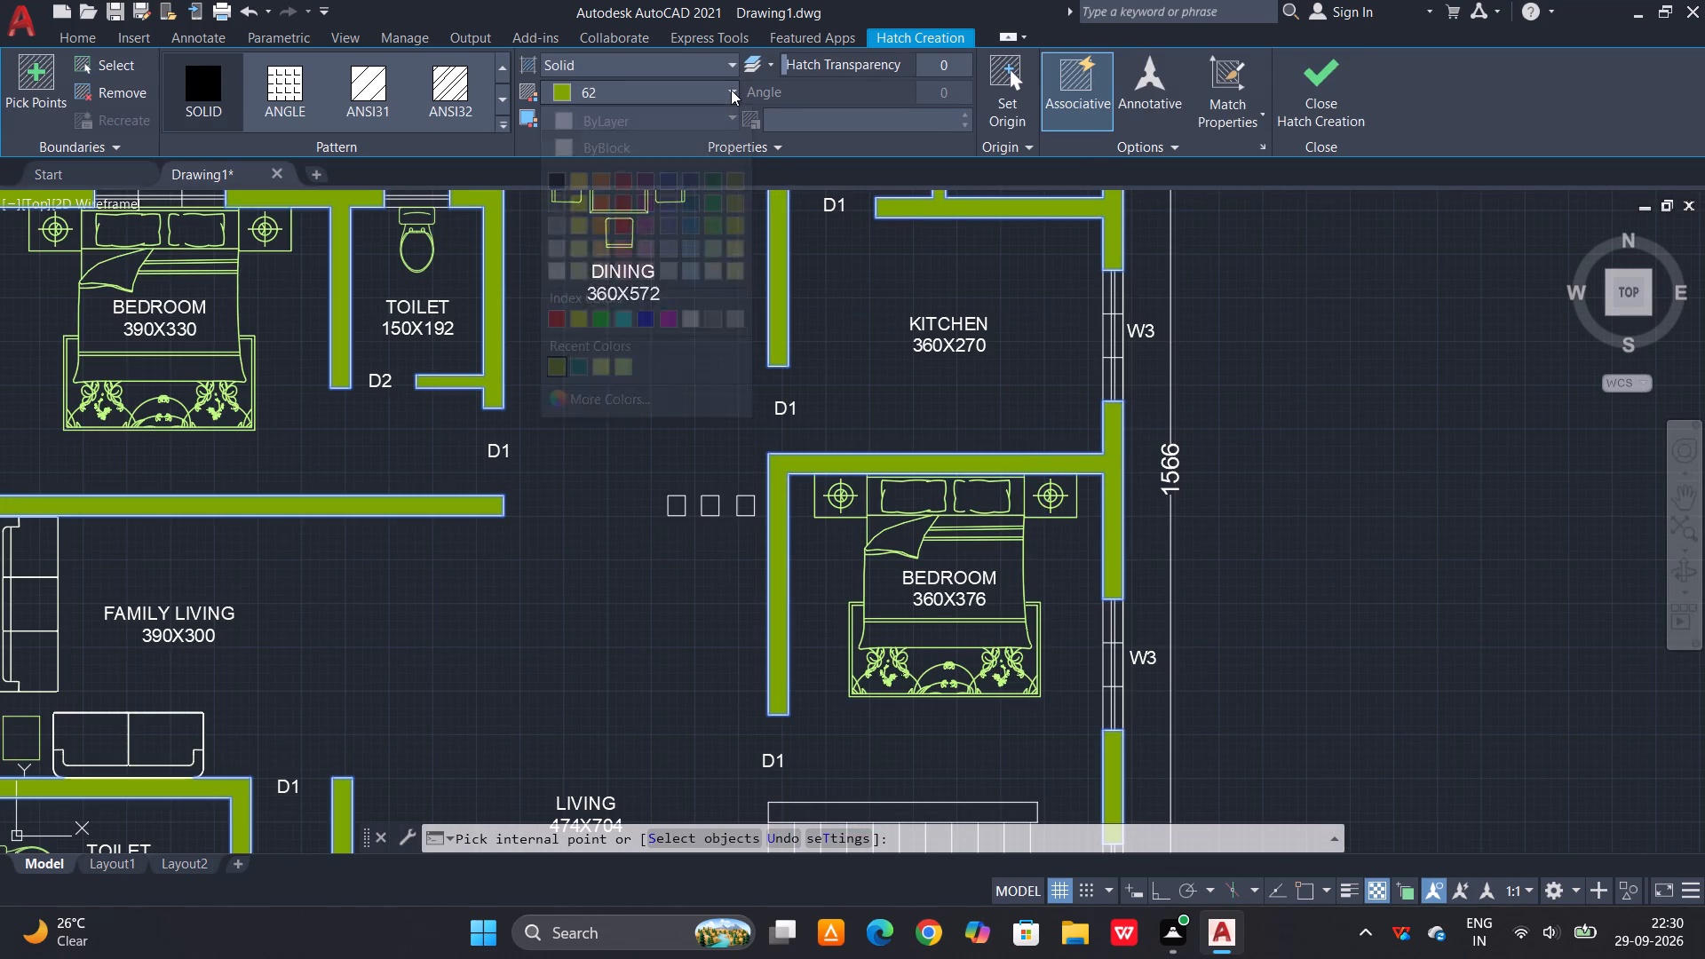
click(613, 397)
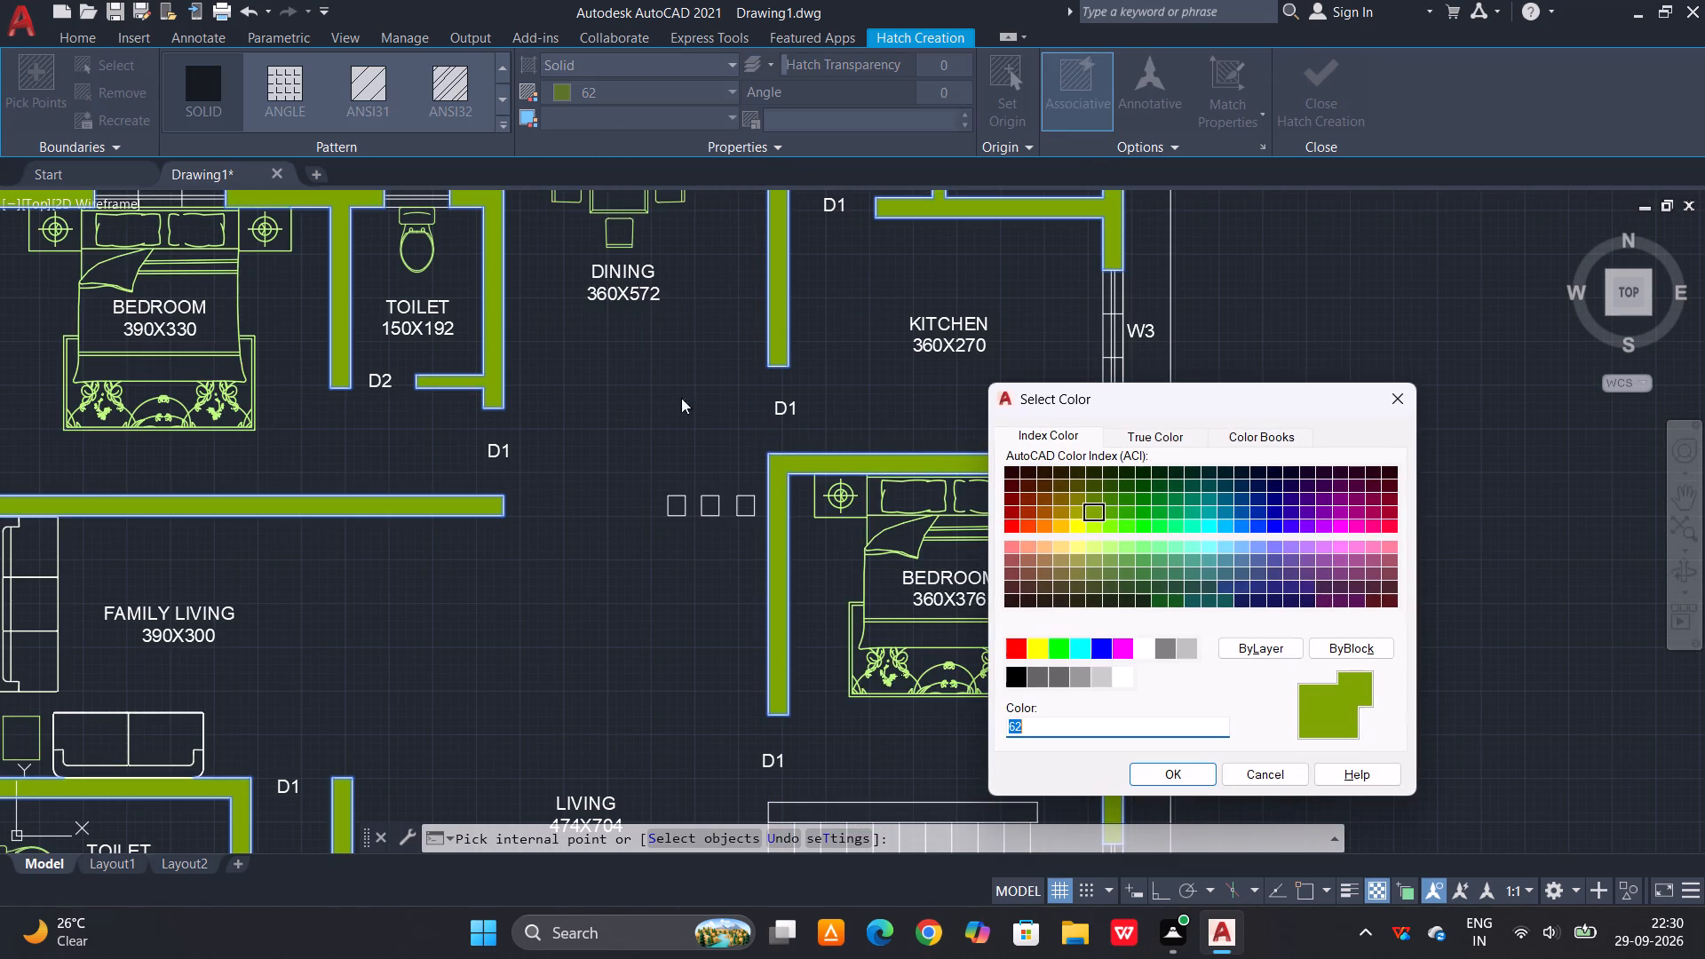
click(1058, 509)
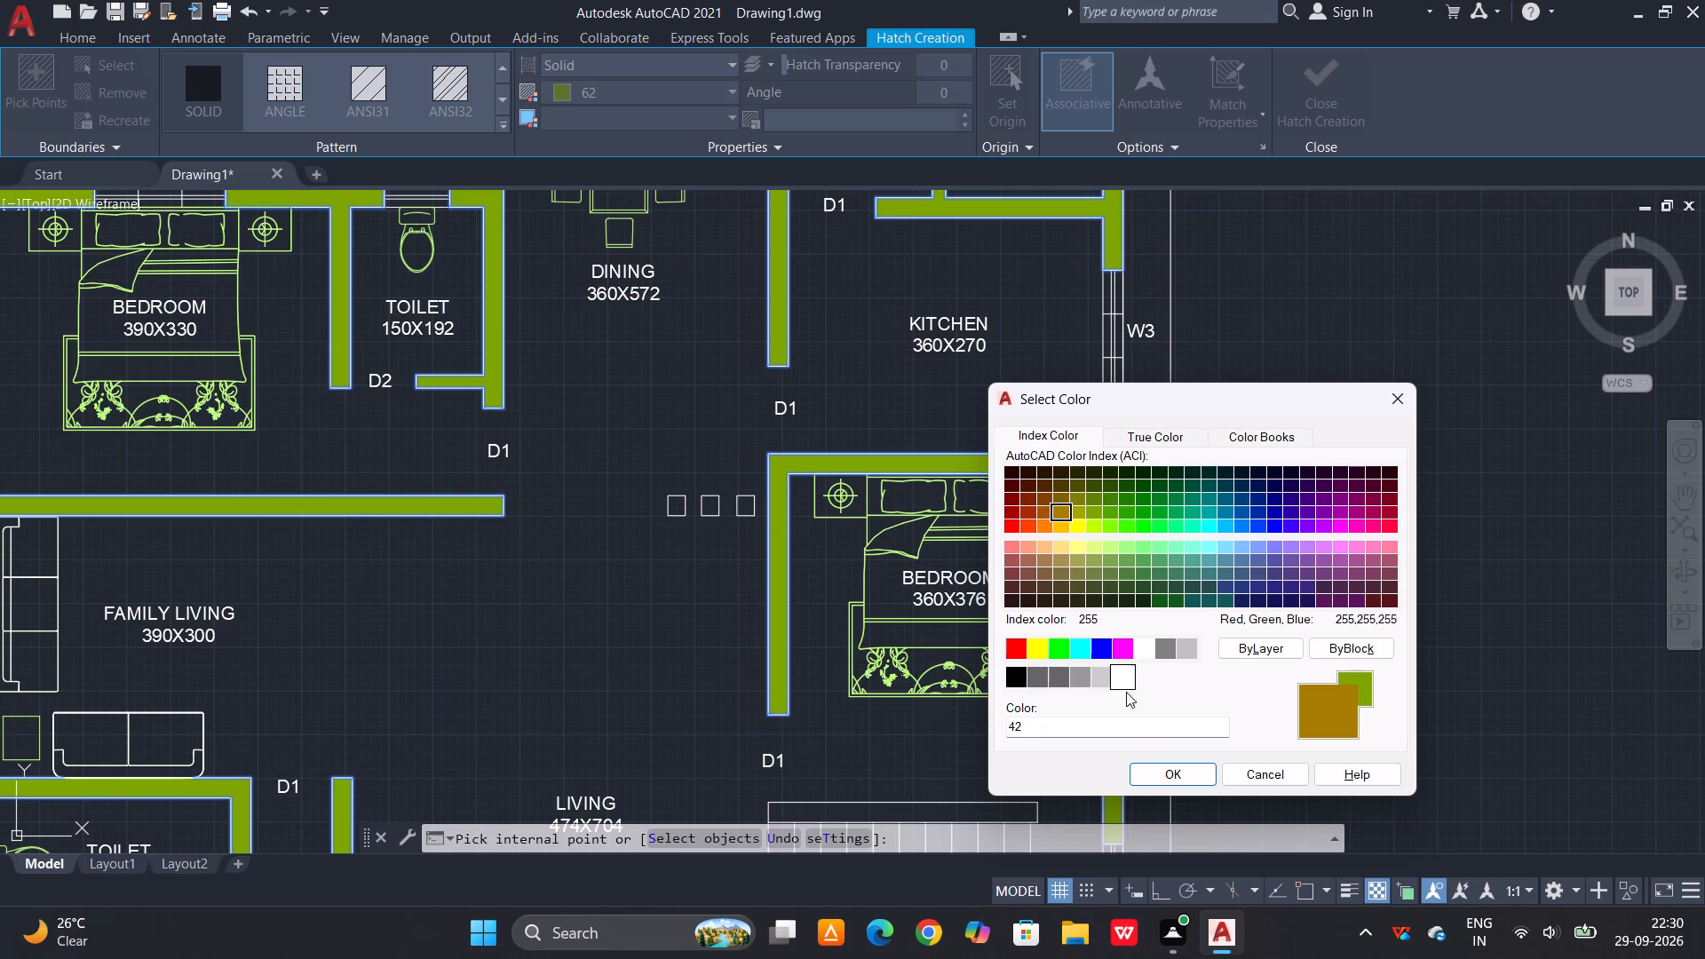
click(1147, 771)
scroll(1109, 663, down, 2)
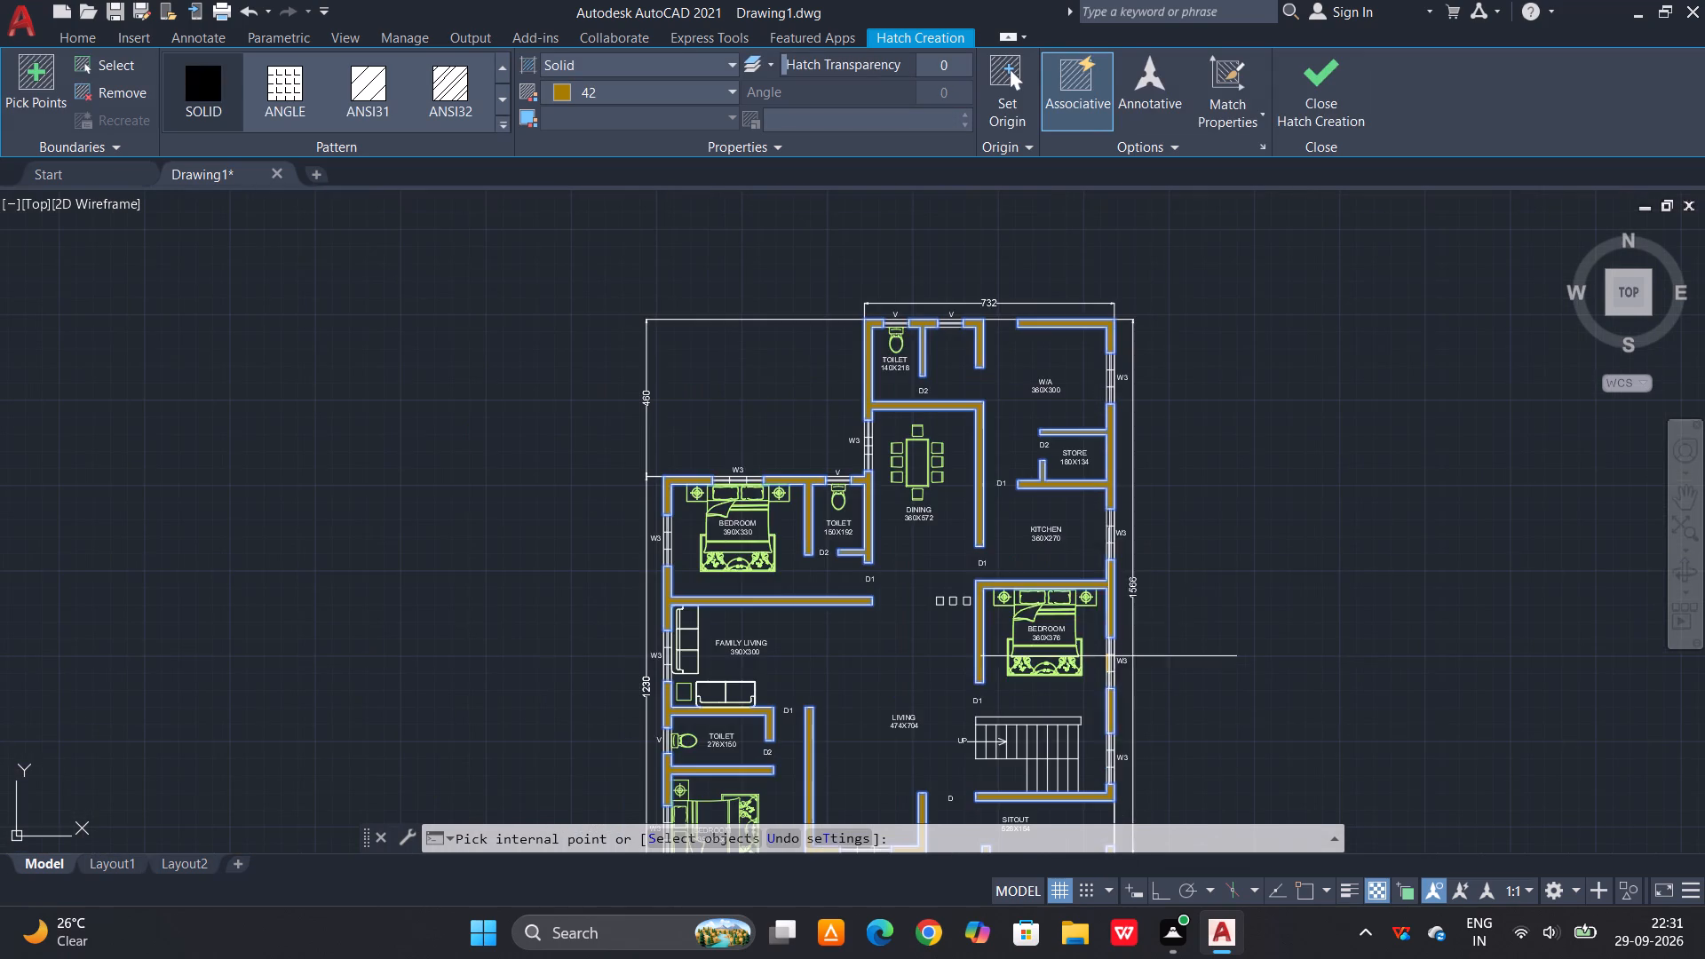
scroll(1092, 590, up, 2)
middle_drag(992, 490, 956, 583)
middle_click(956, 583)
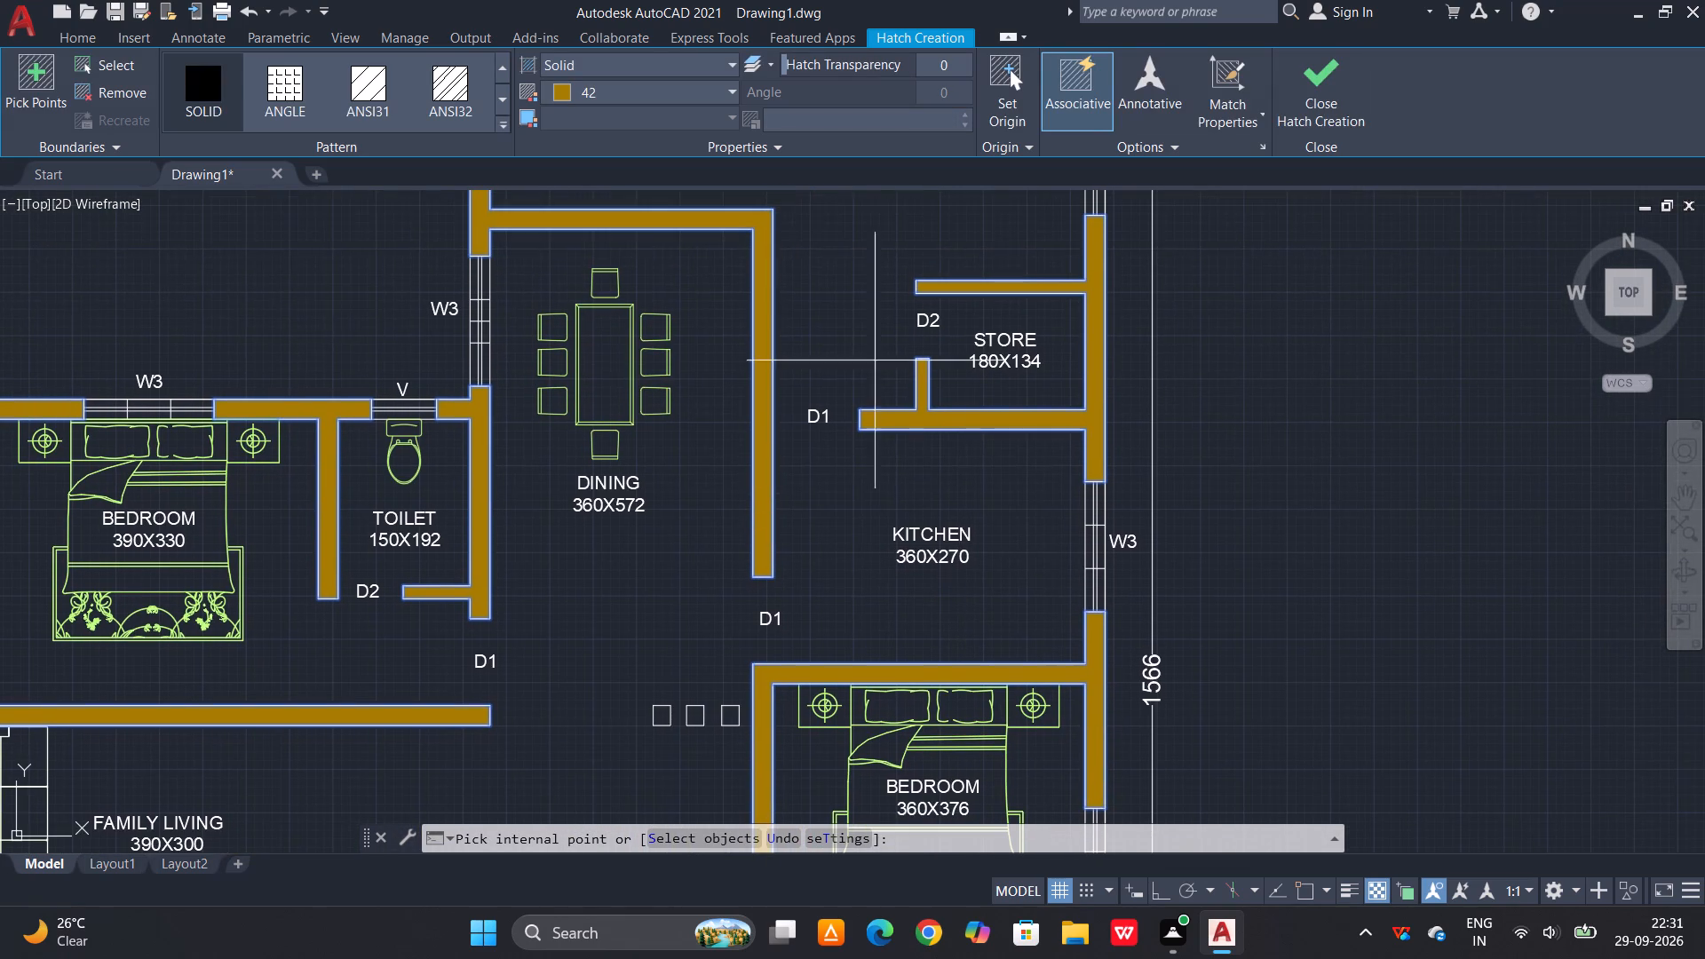
Set the solid wall hatch to index colour 52 and finish the hatch.
click(732, 89)
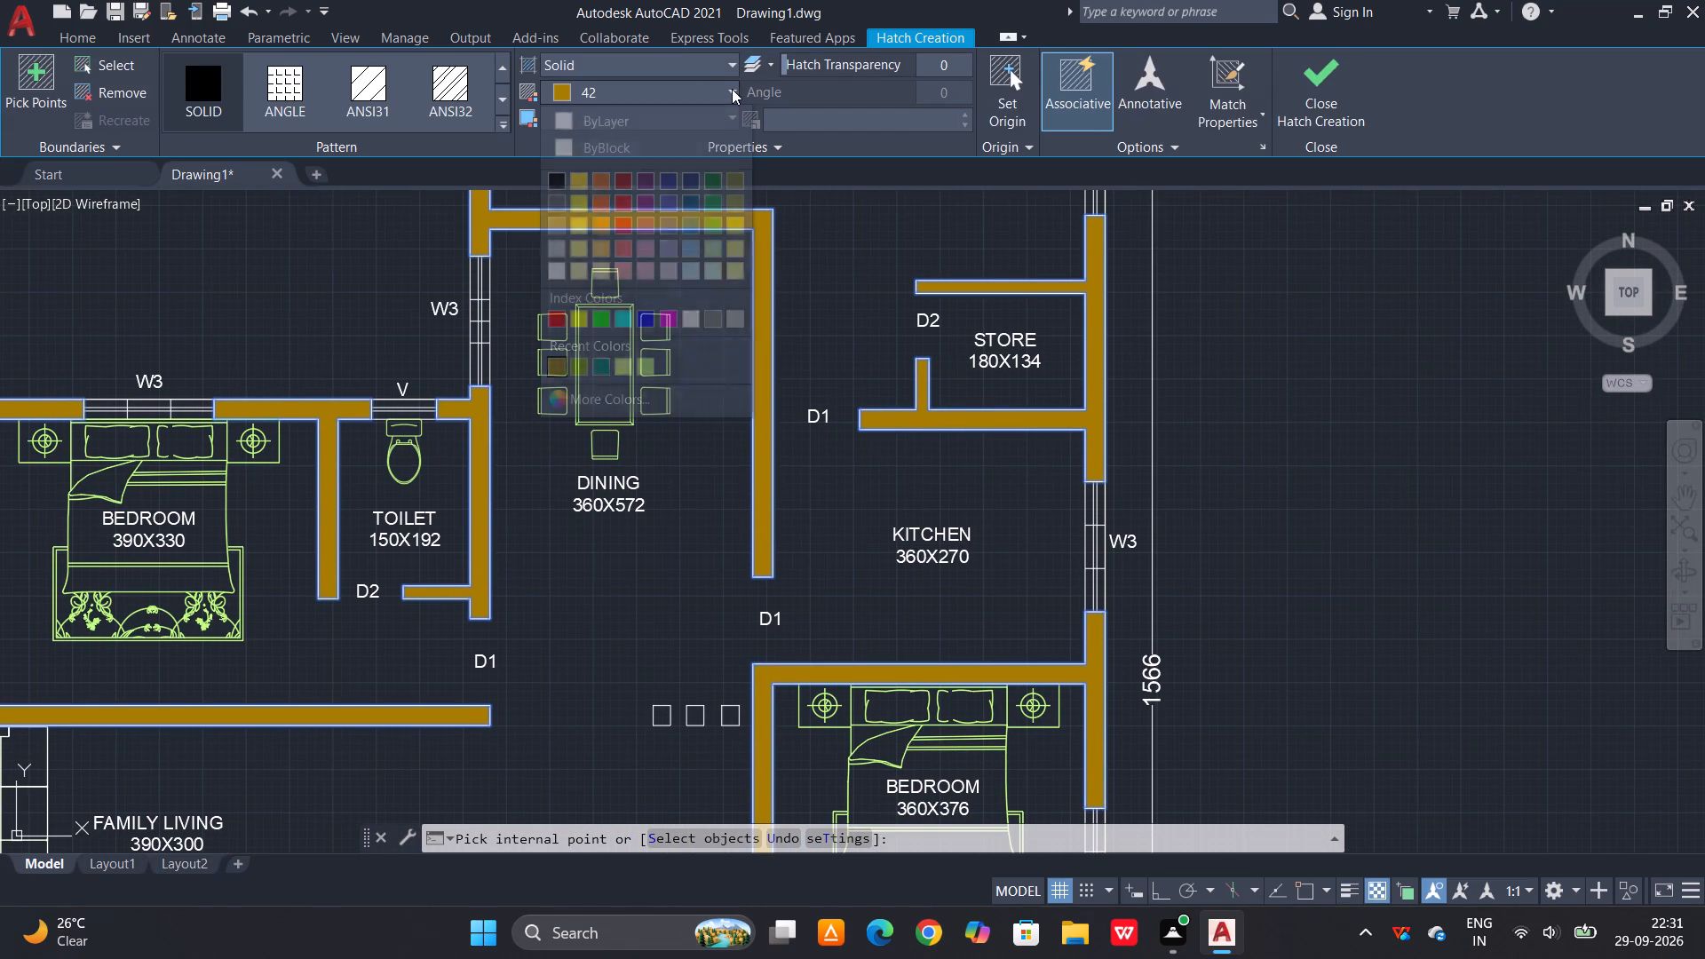
click(619, 398)
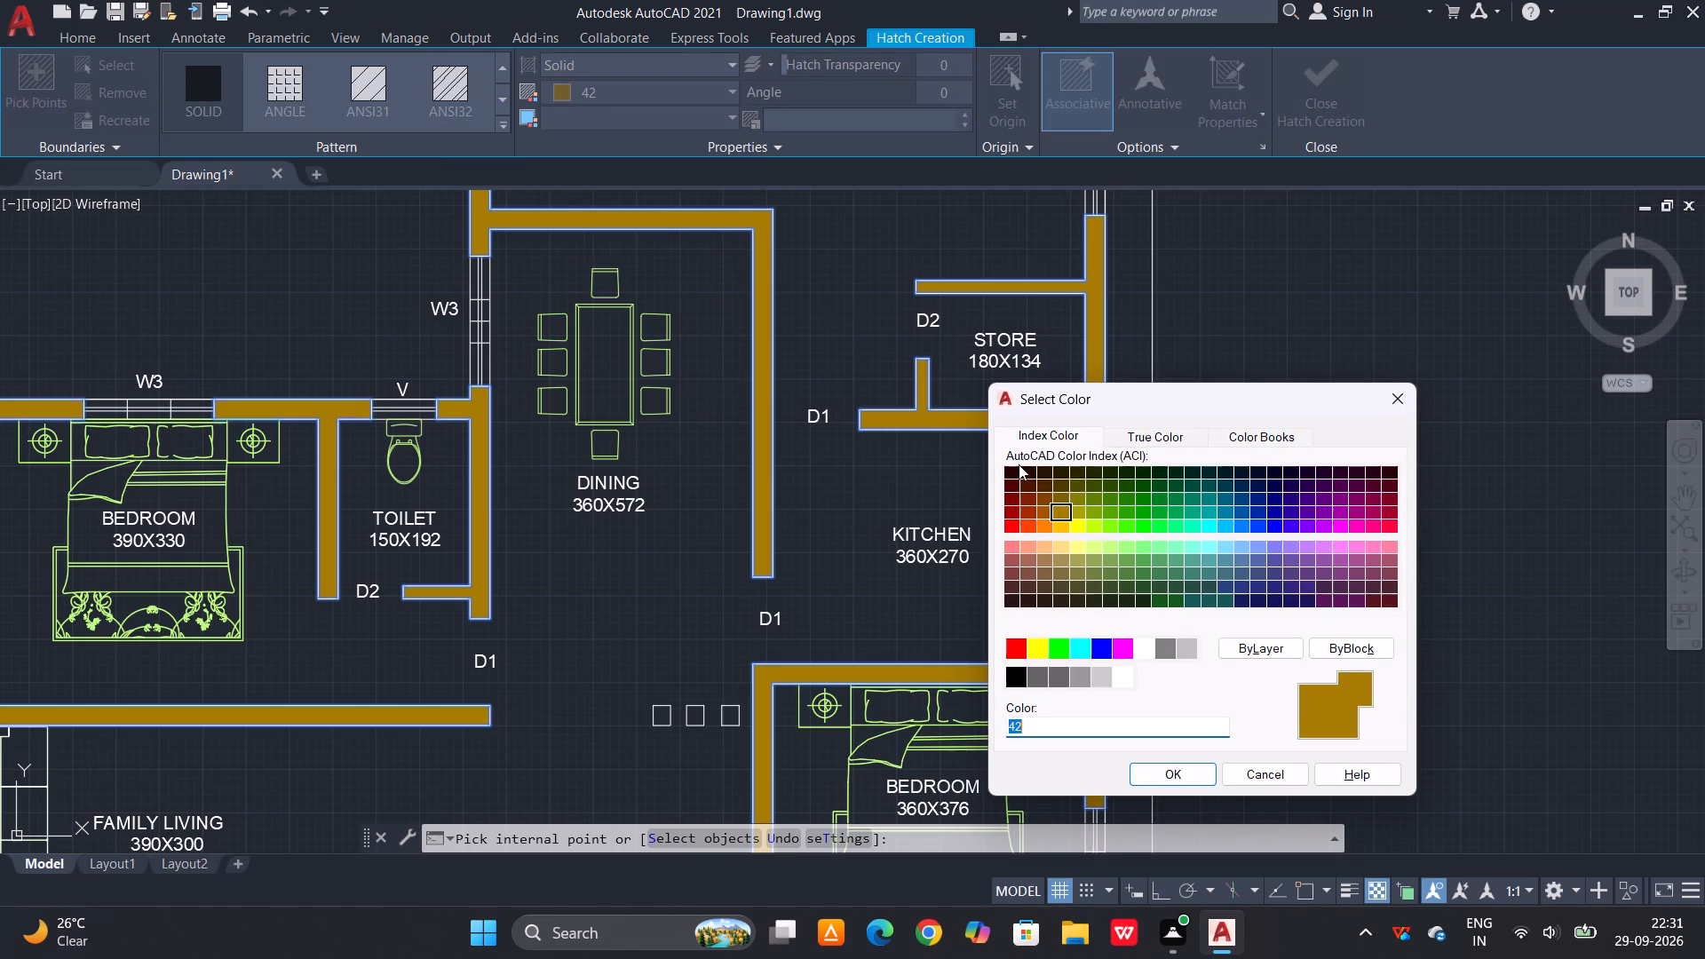
click(1082, 511)
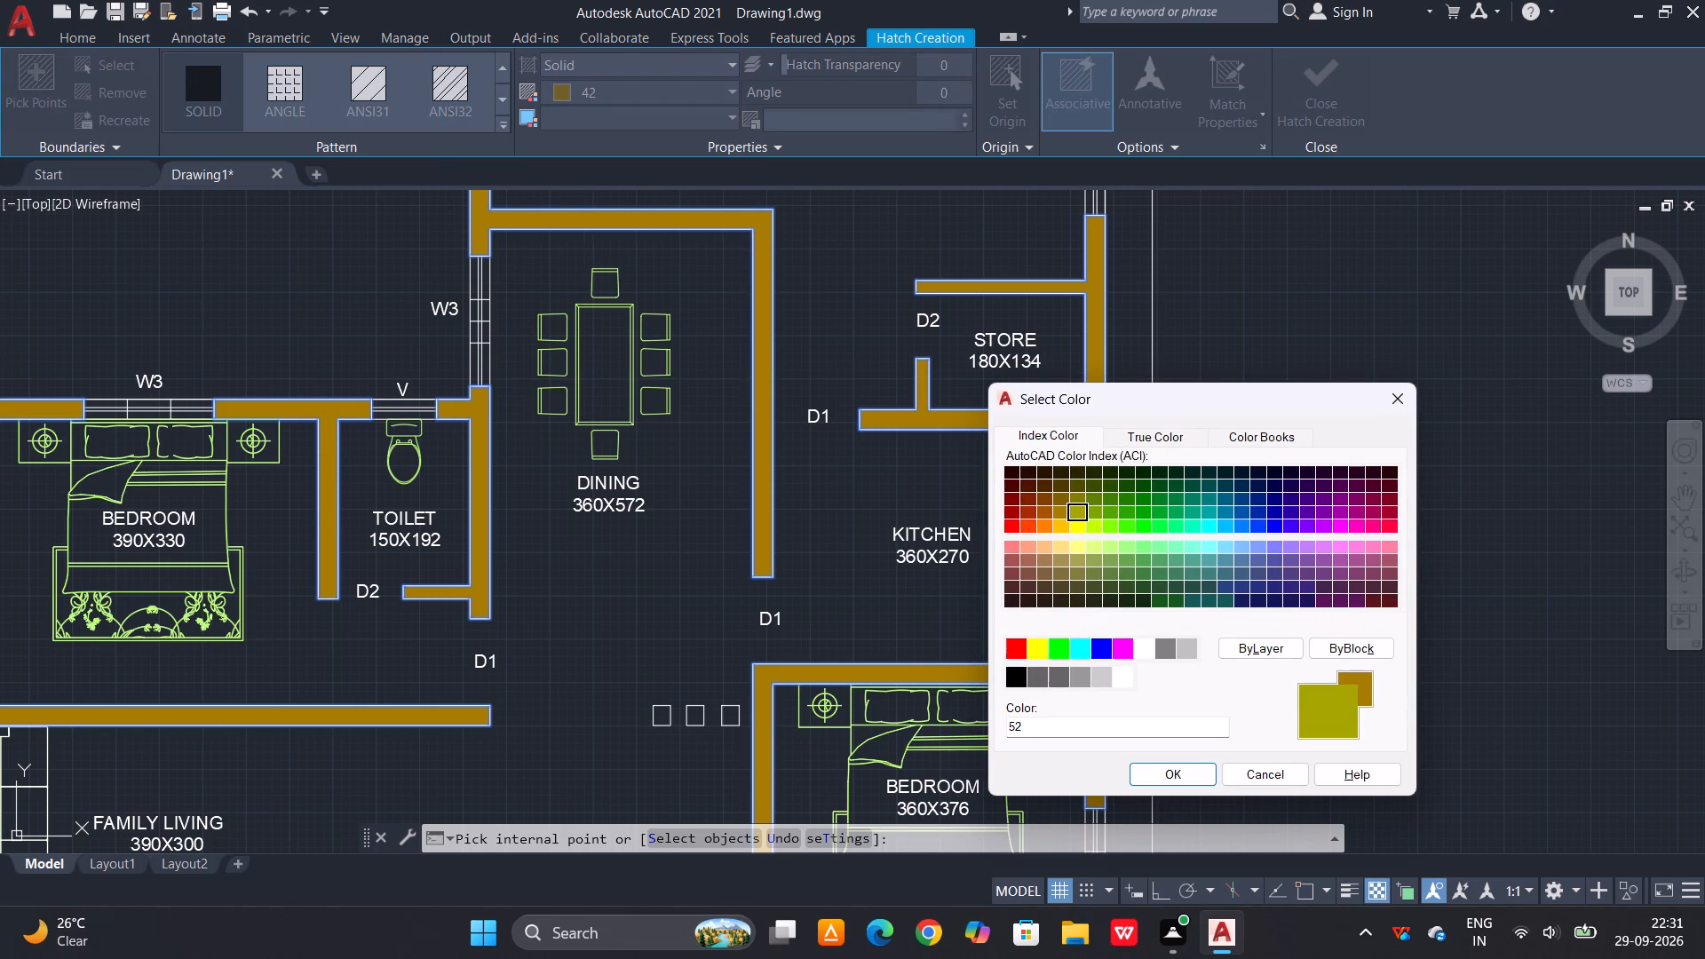
click(1174, 763)
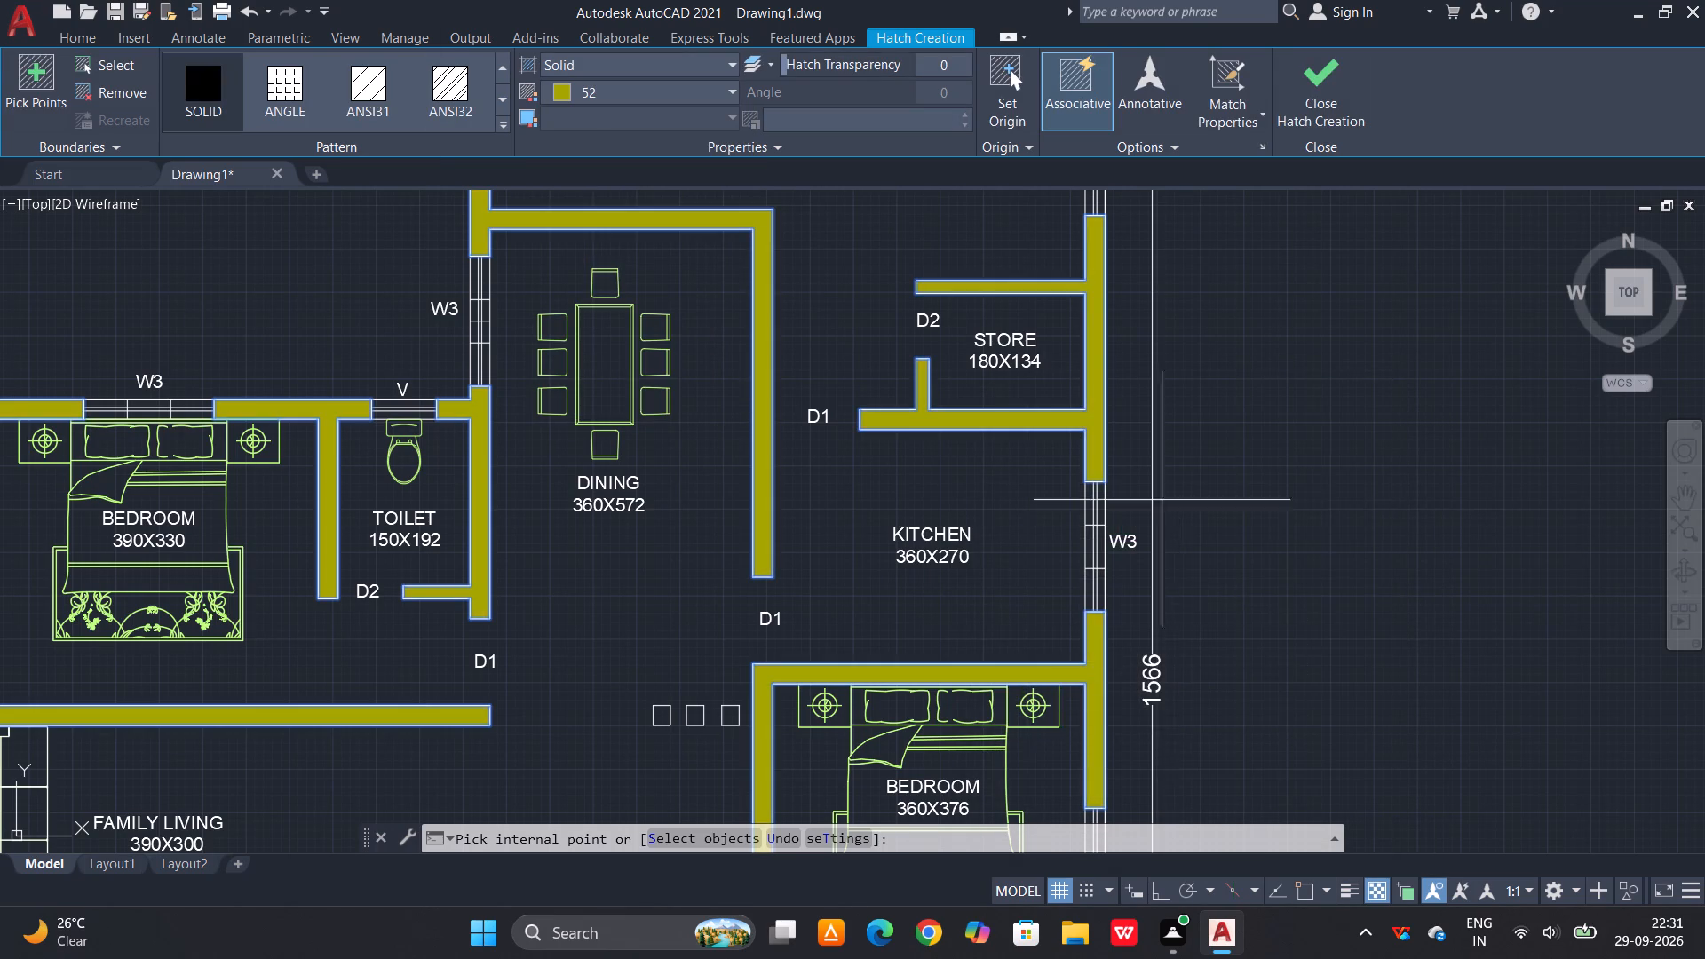
scroll(1107, 350, down, 2)
scroll(957, 368, up, 1)
key(Escape)
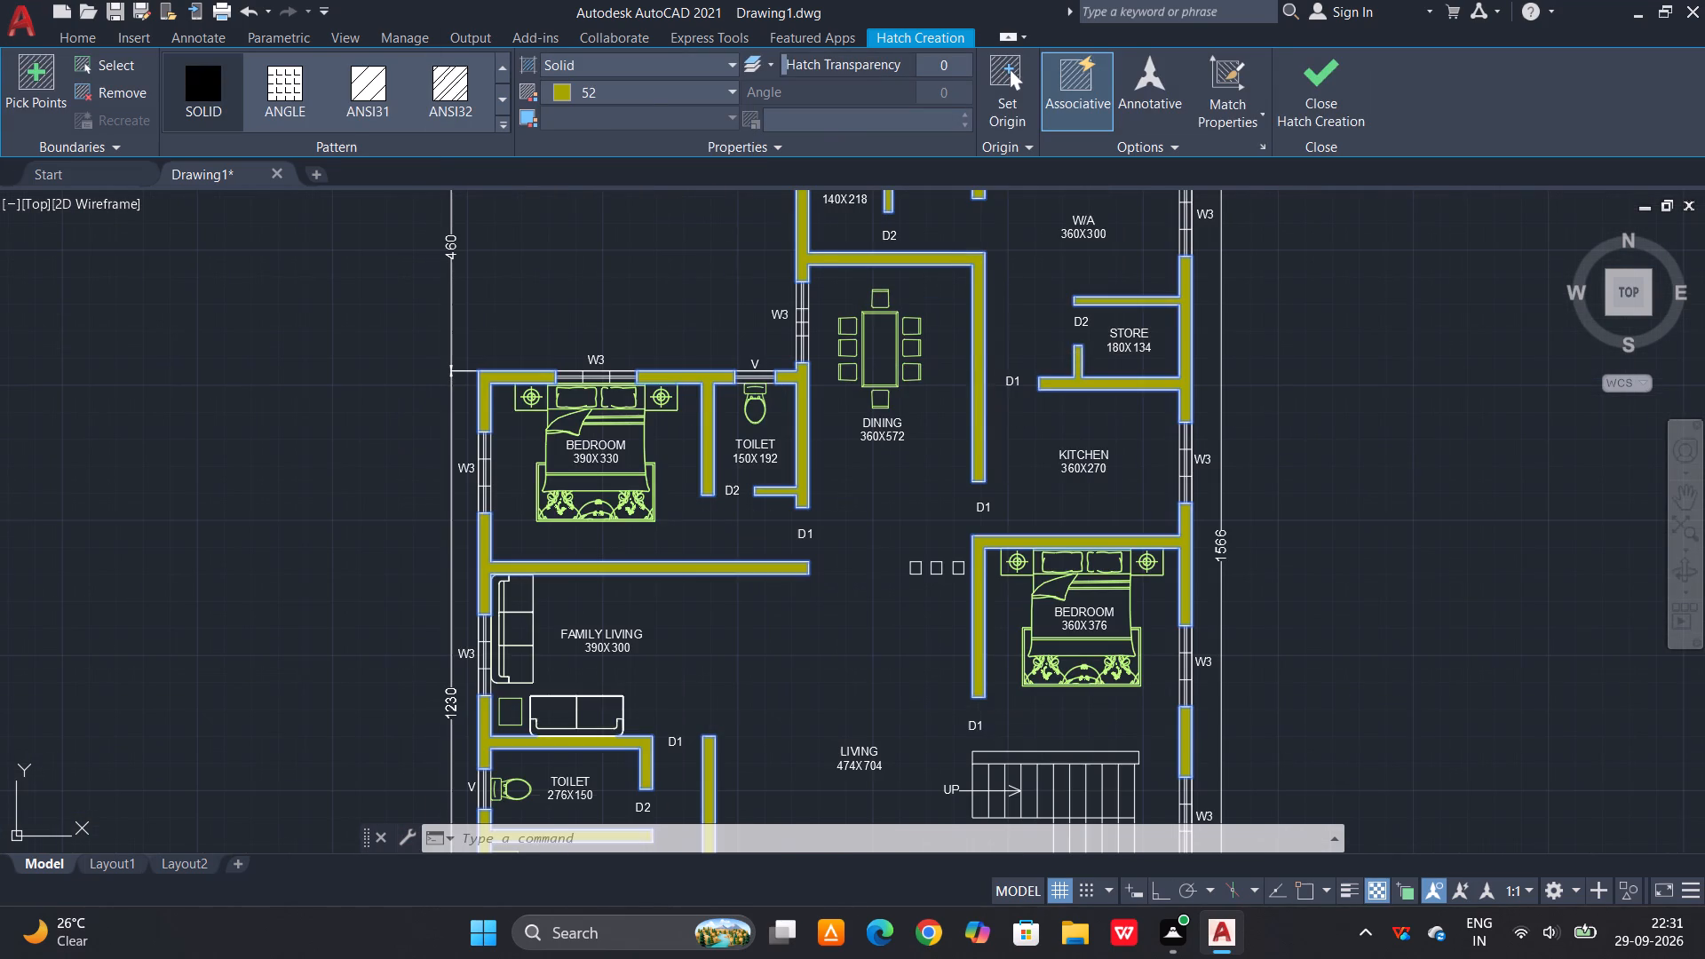
Copy the D2 door label from beside the 276X150 toilet to the gap between the stairs and the east wall.
middle_click(1019, 288)
middle_drag(1017, 292, 894, 499)
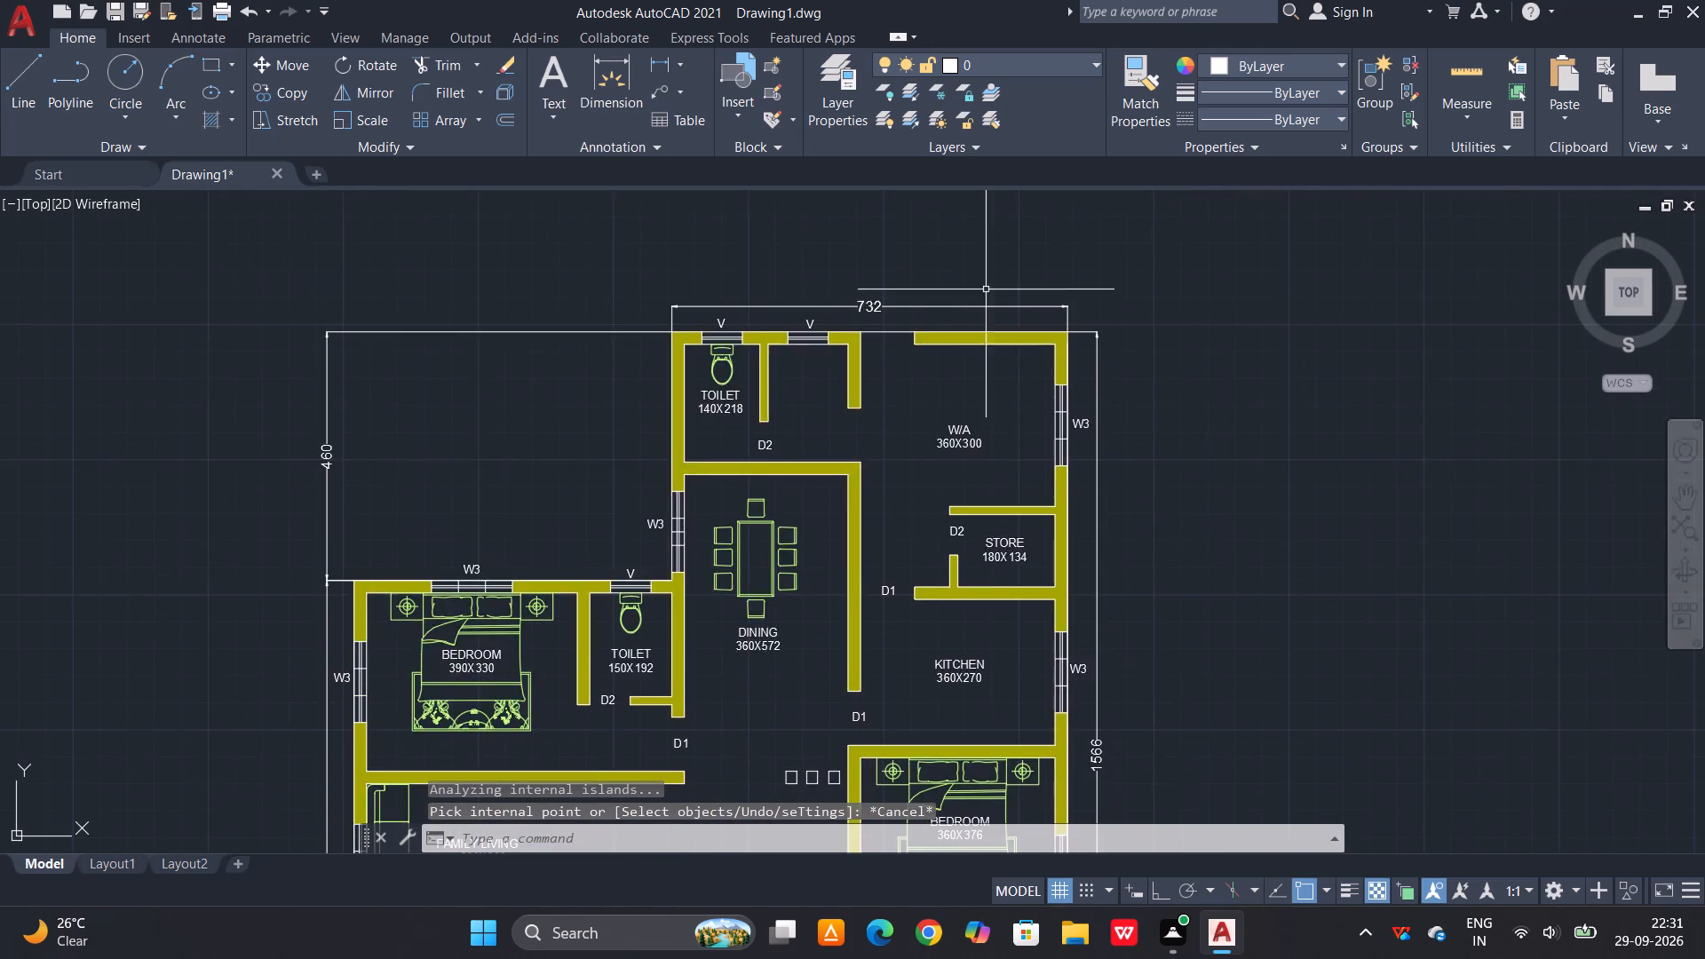
scroll(986, 288, down, 1)
middle_drag(932, 517, 932, 297)
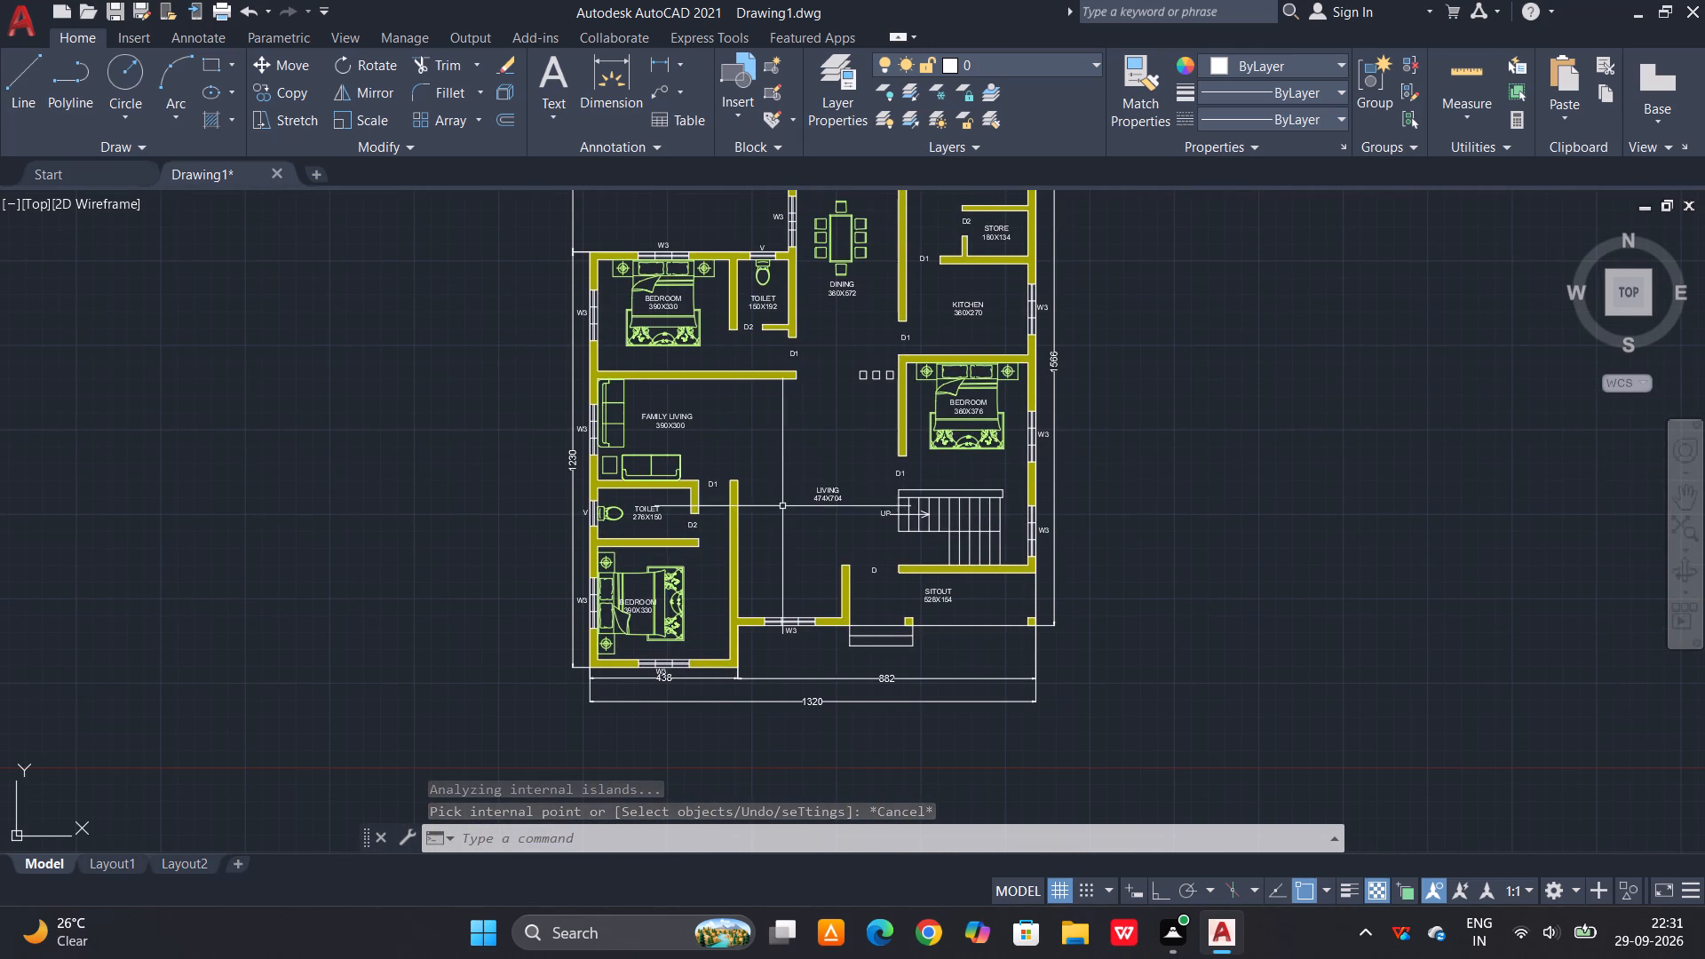
middle_drag(772, 486, 785, 483)
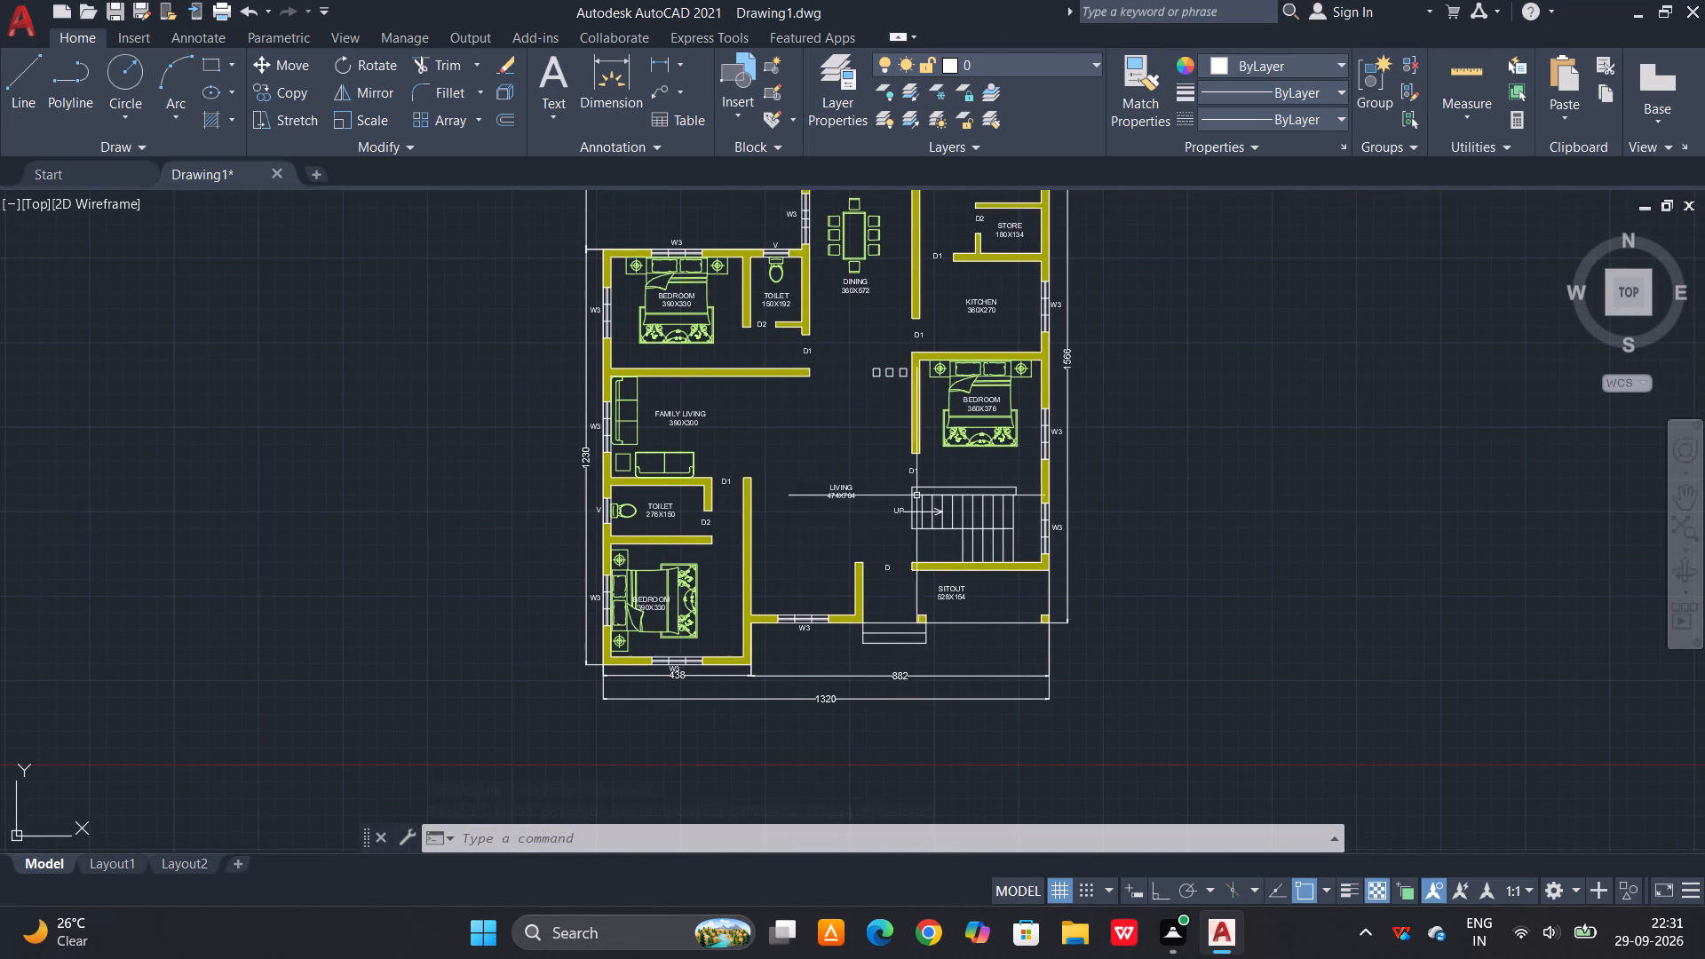
middle_drag(923, 405, 876, 599)
scroll(858, 682, up, 1)
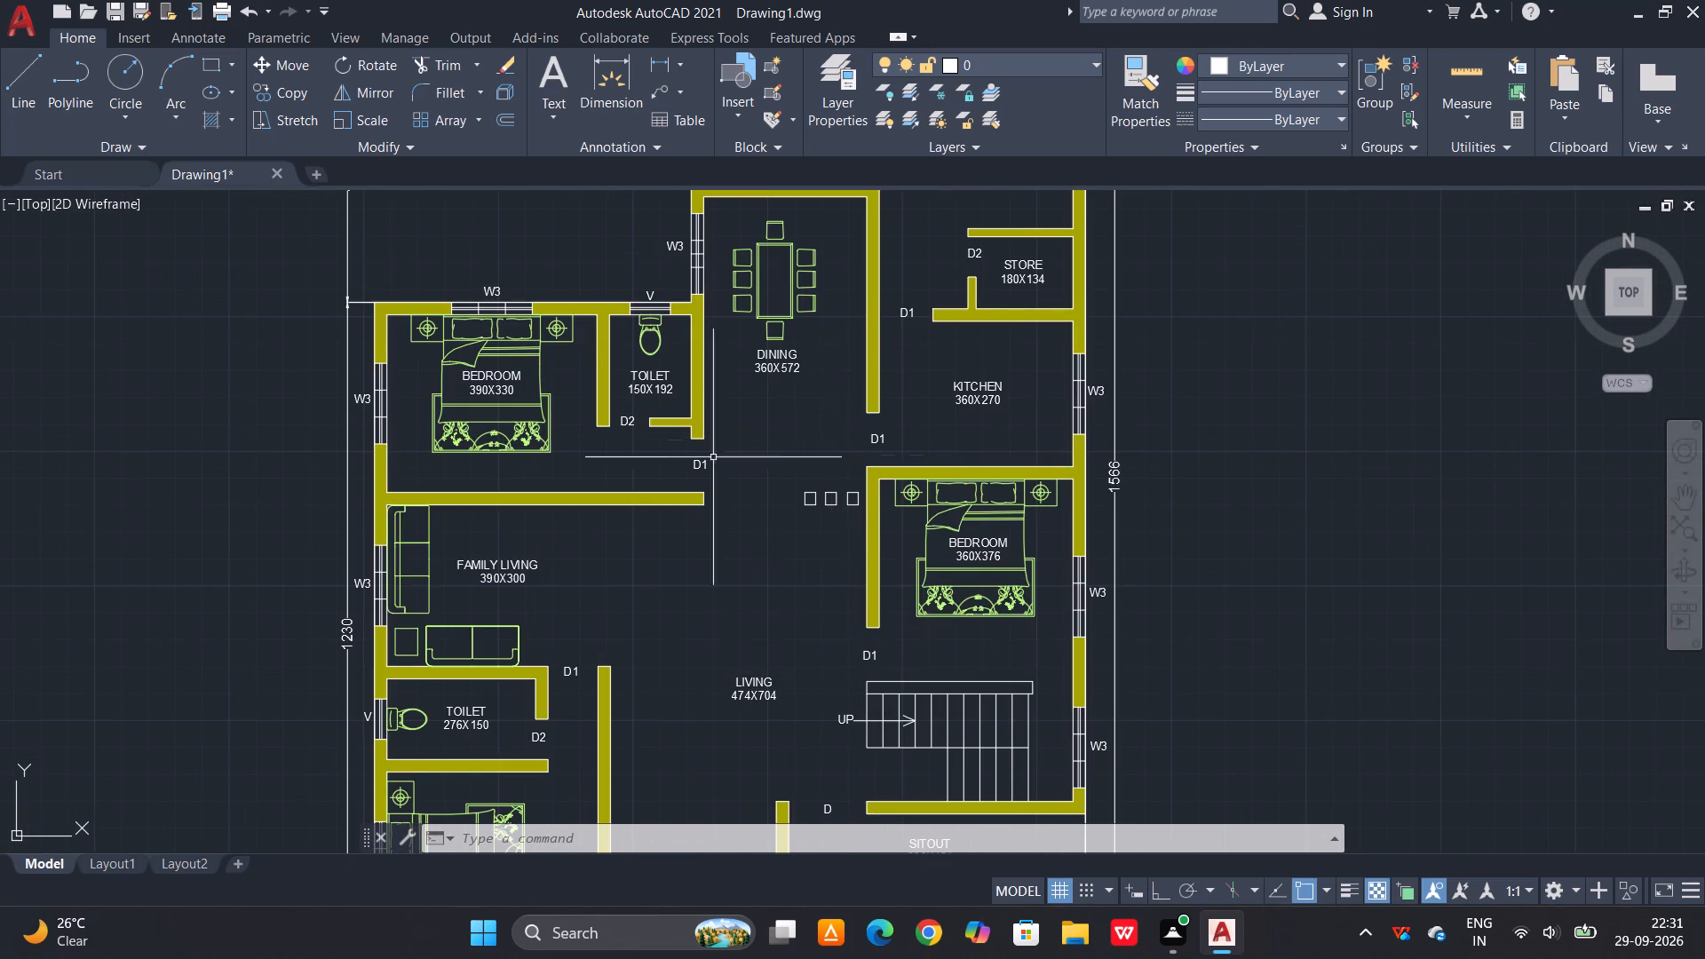
key(c)
key(o)
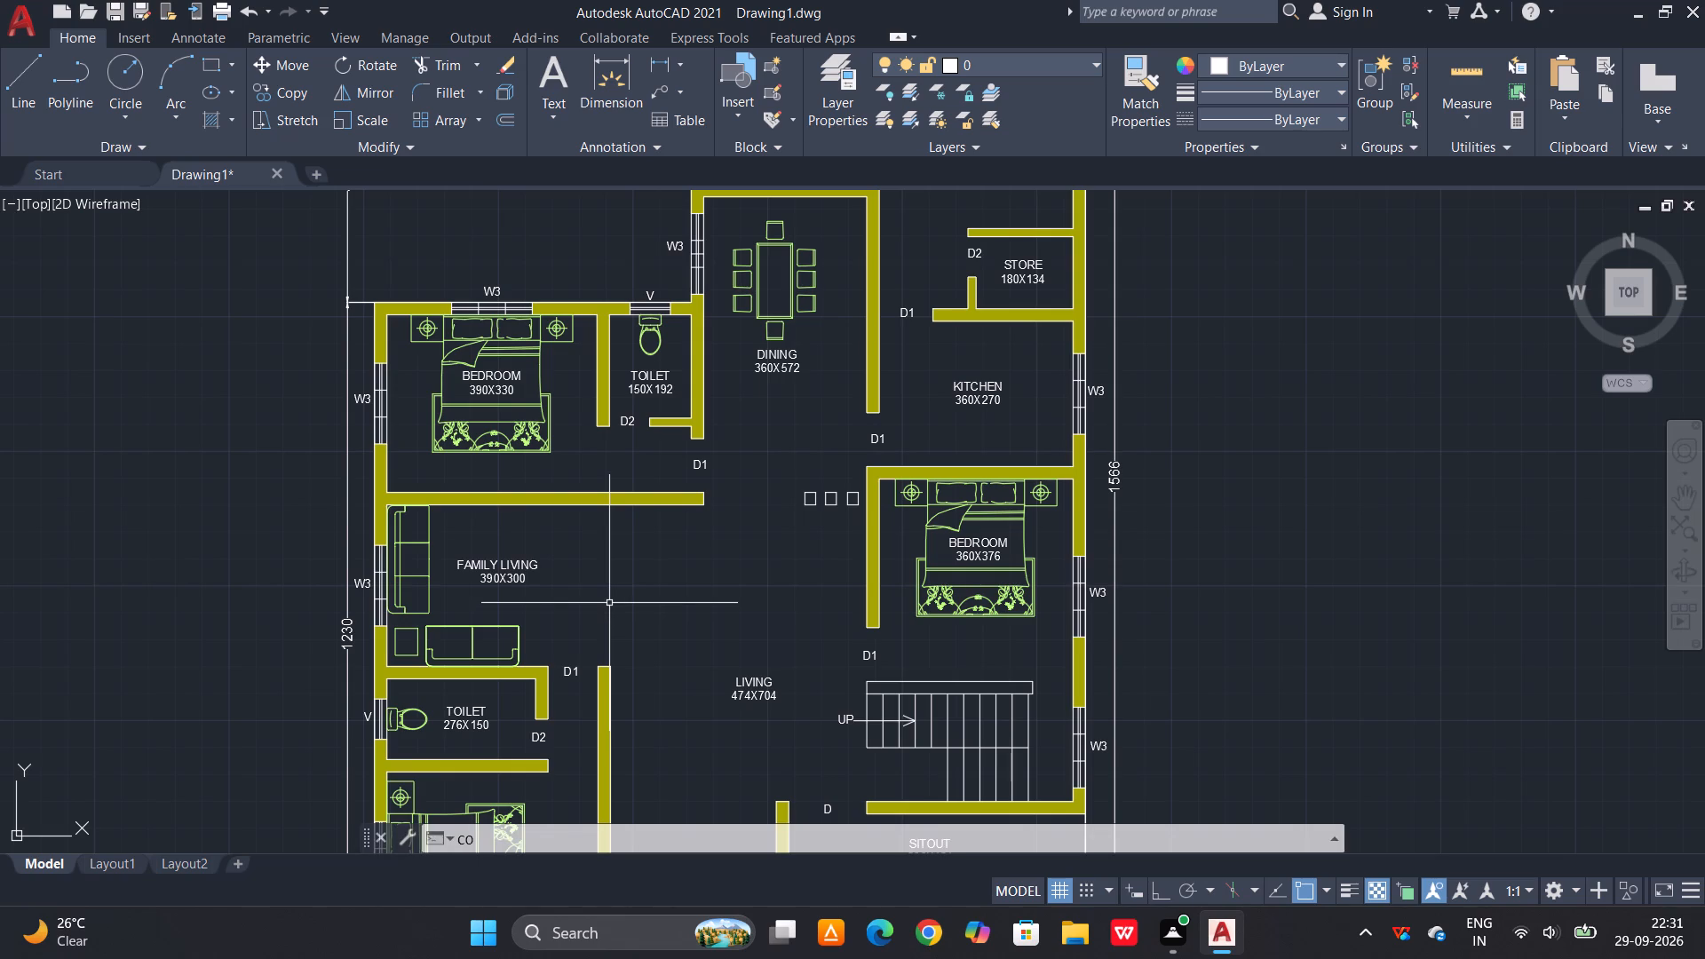
key(space)
click(544, 734)
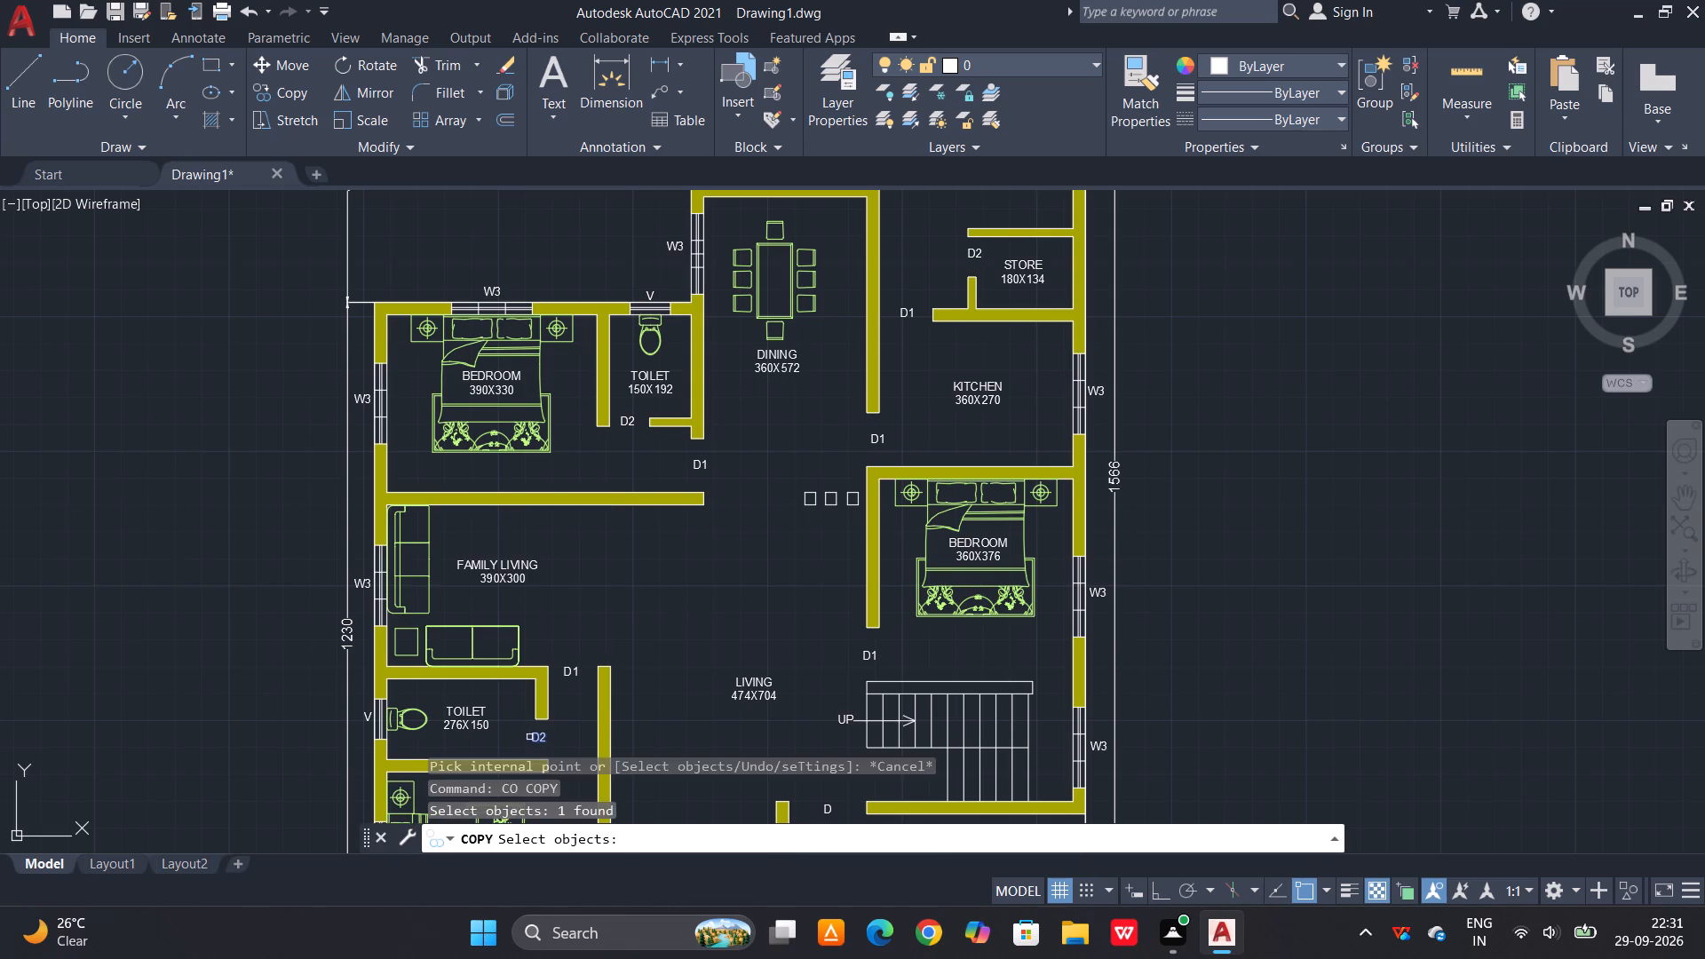
key(space)
click(539, 733)
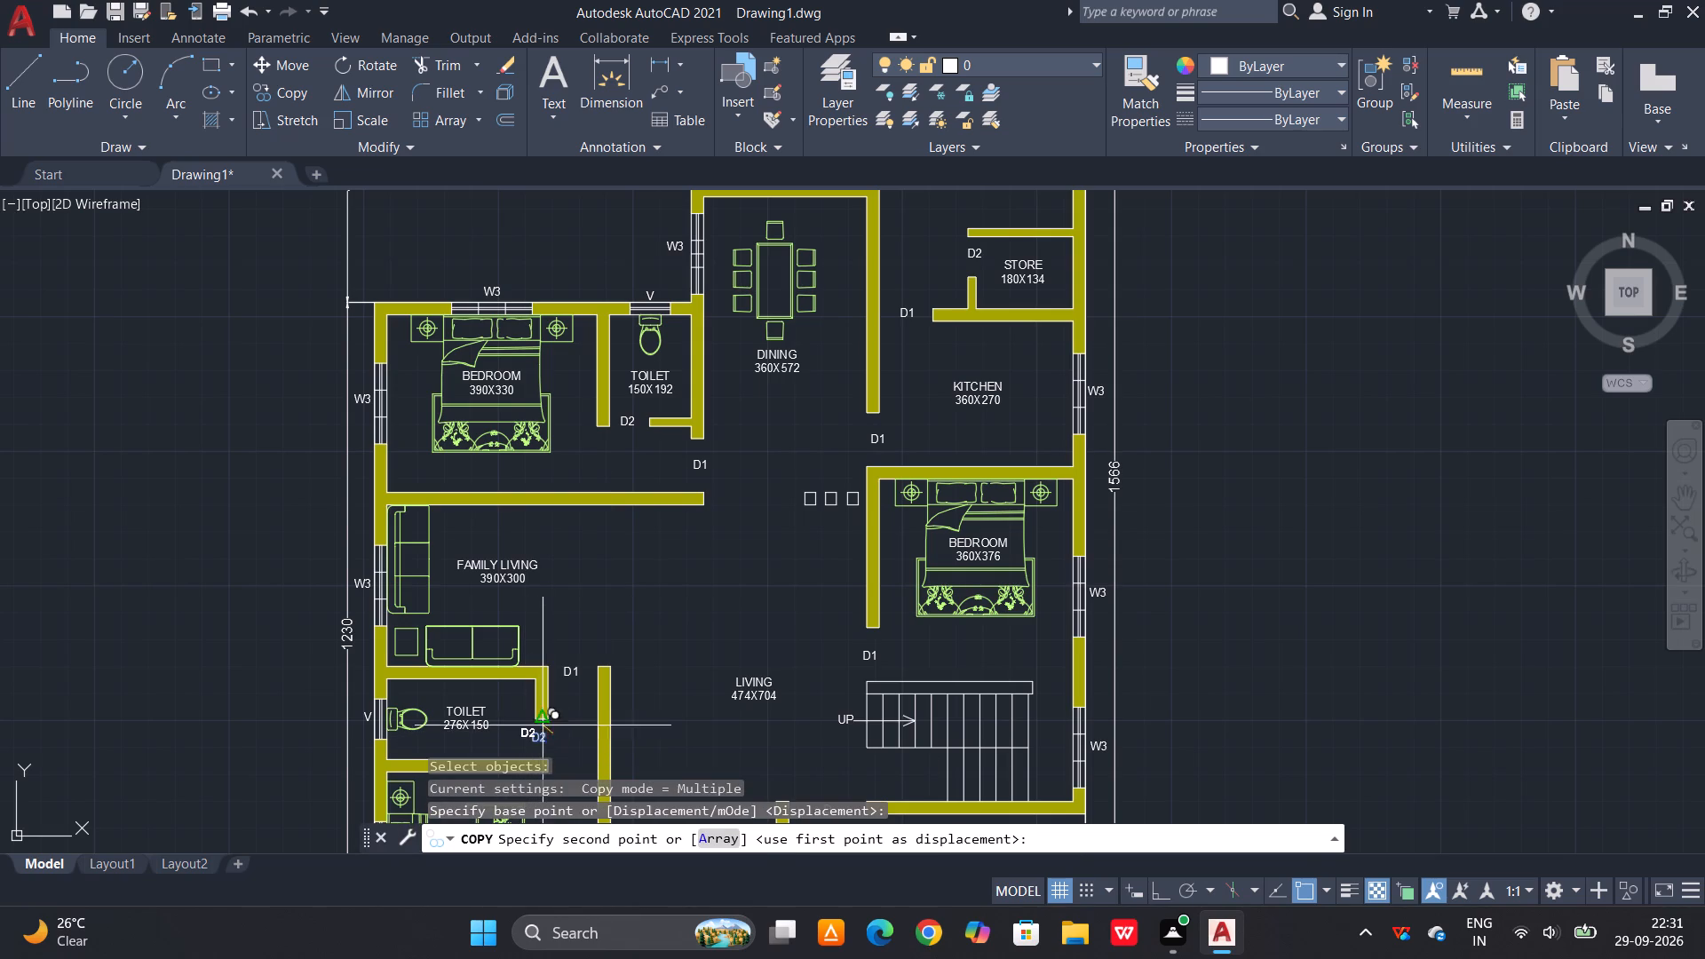
scroll(1054, 672, up, 3)
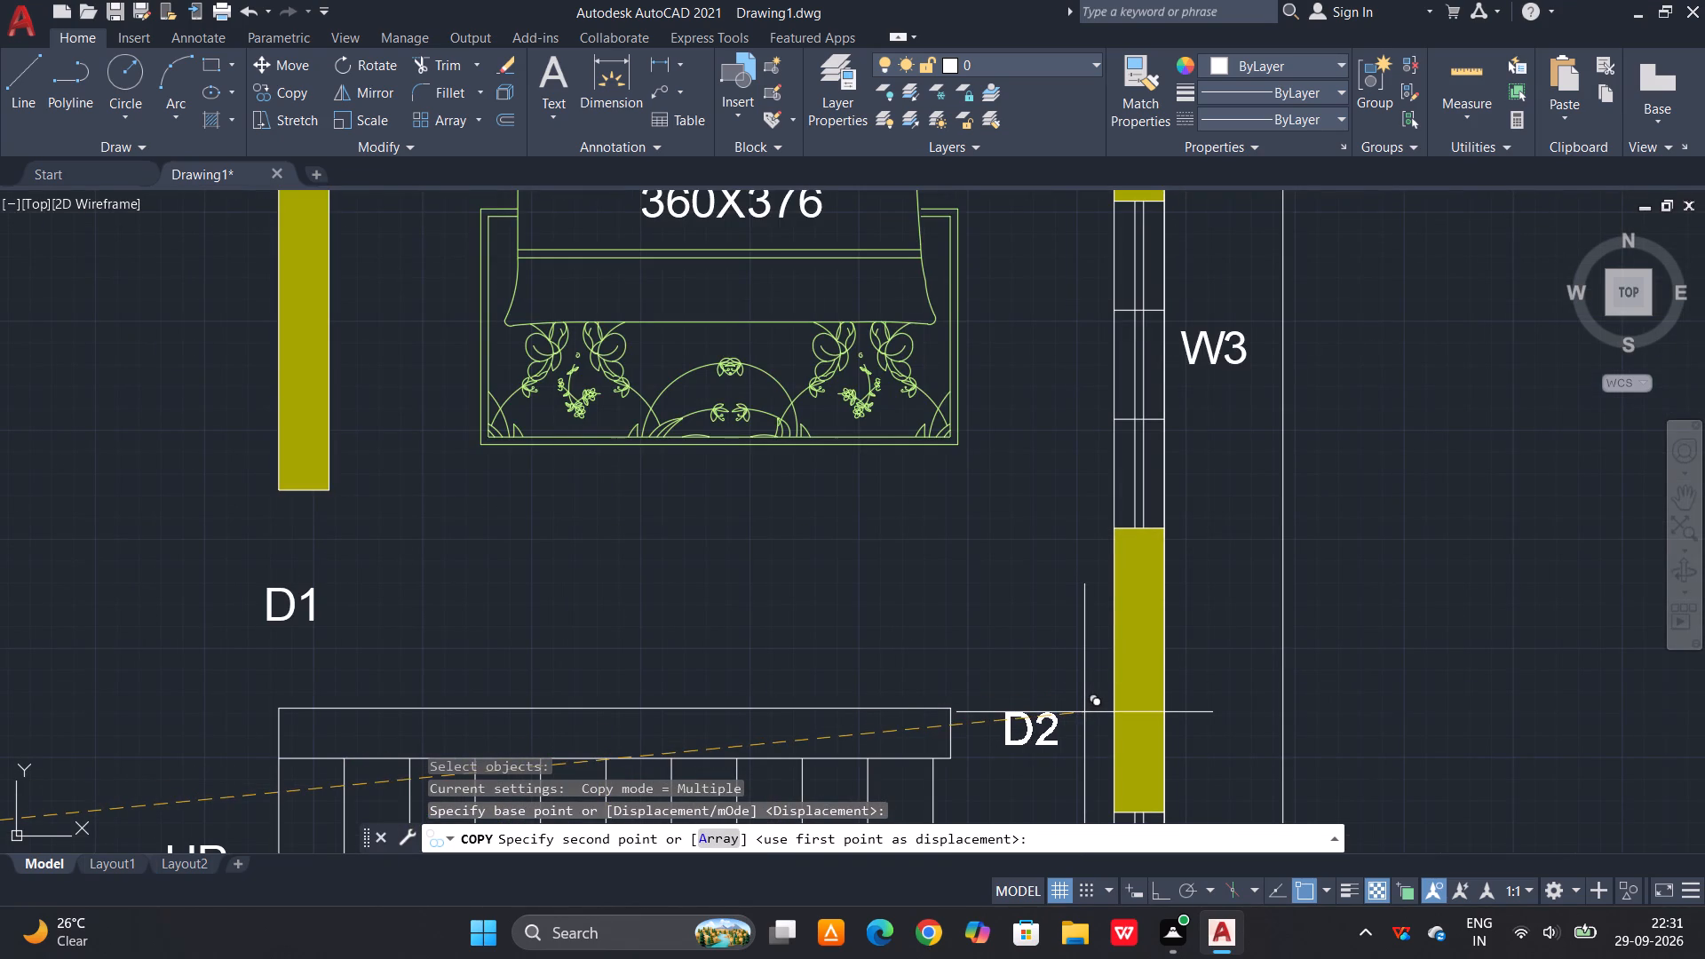
click(1086, 713)
key(space)
scroll(1029, 654, down, 3)
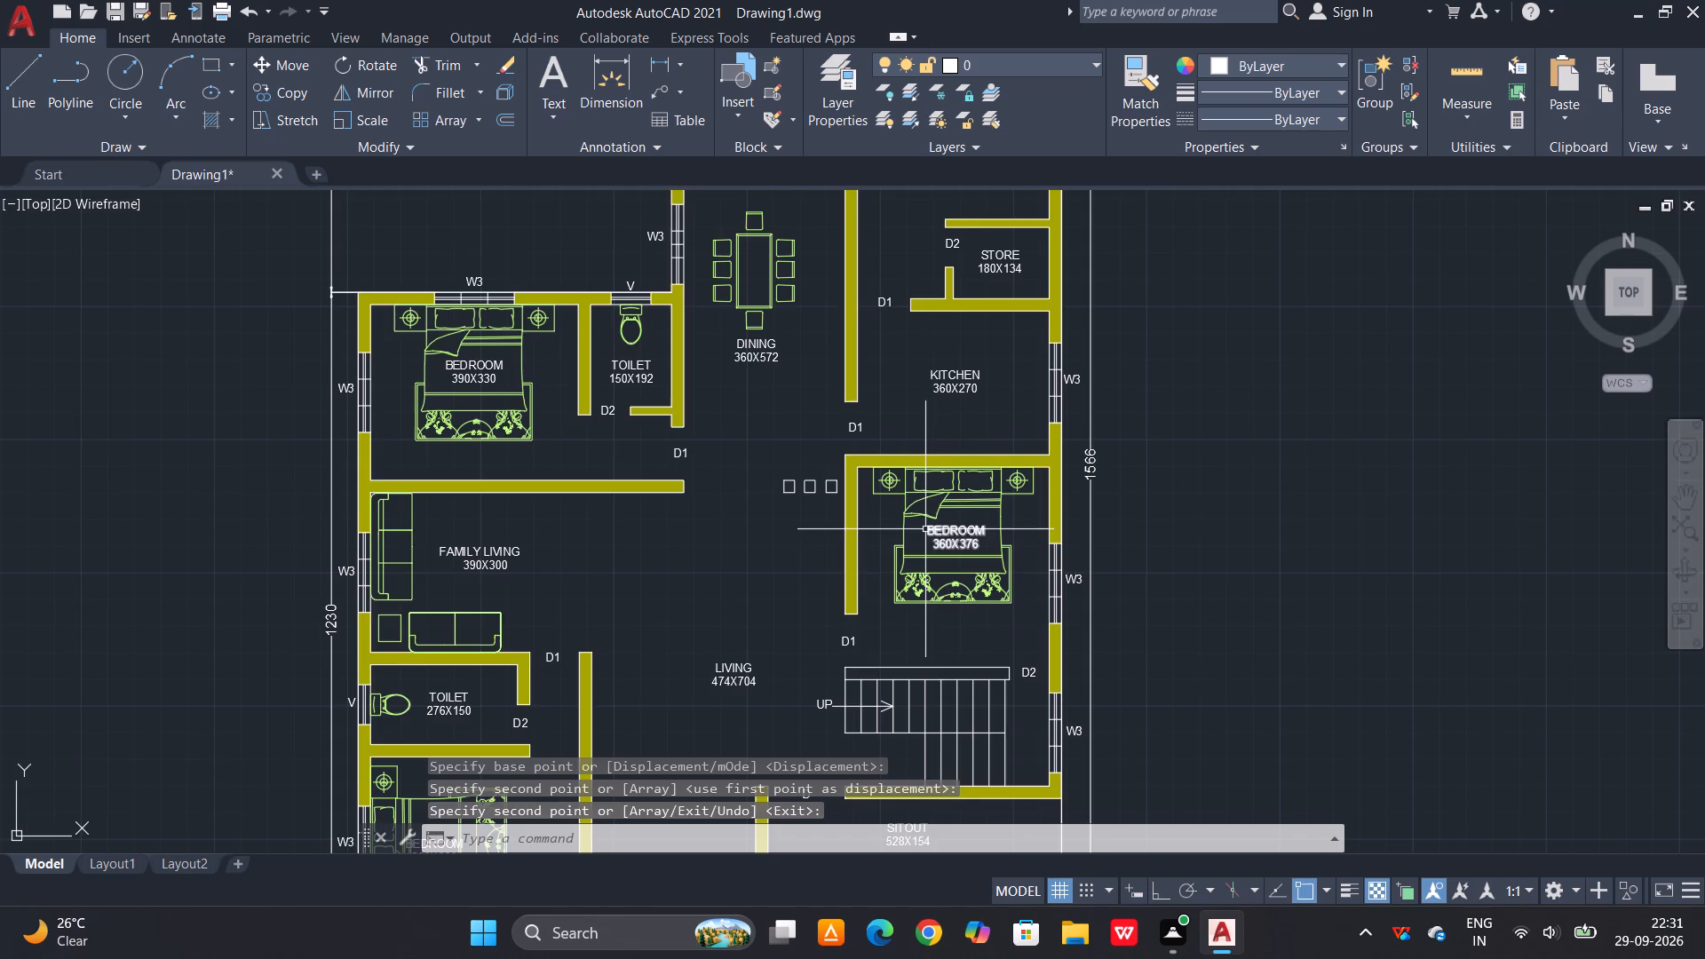
Copy the D1 label from the kitchen doorway to the opening in the north wall of the W/A room.
middle_drag(925, 533, 900, 717)
click(835, 606)
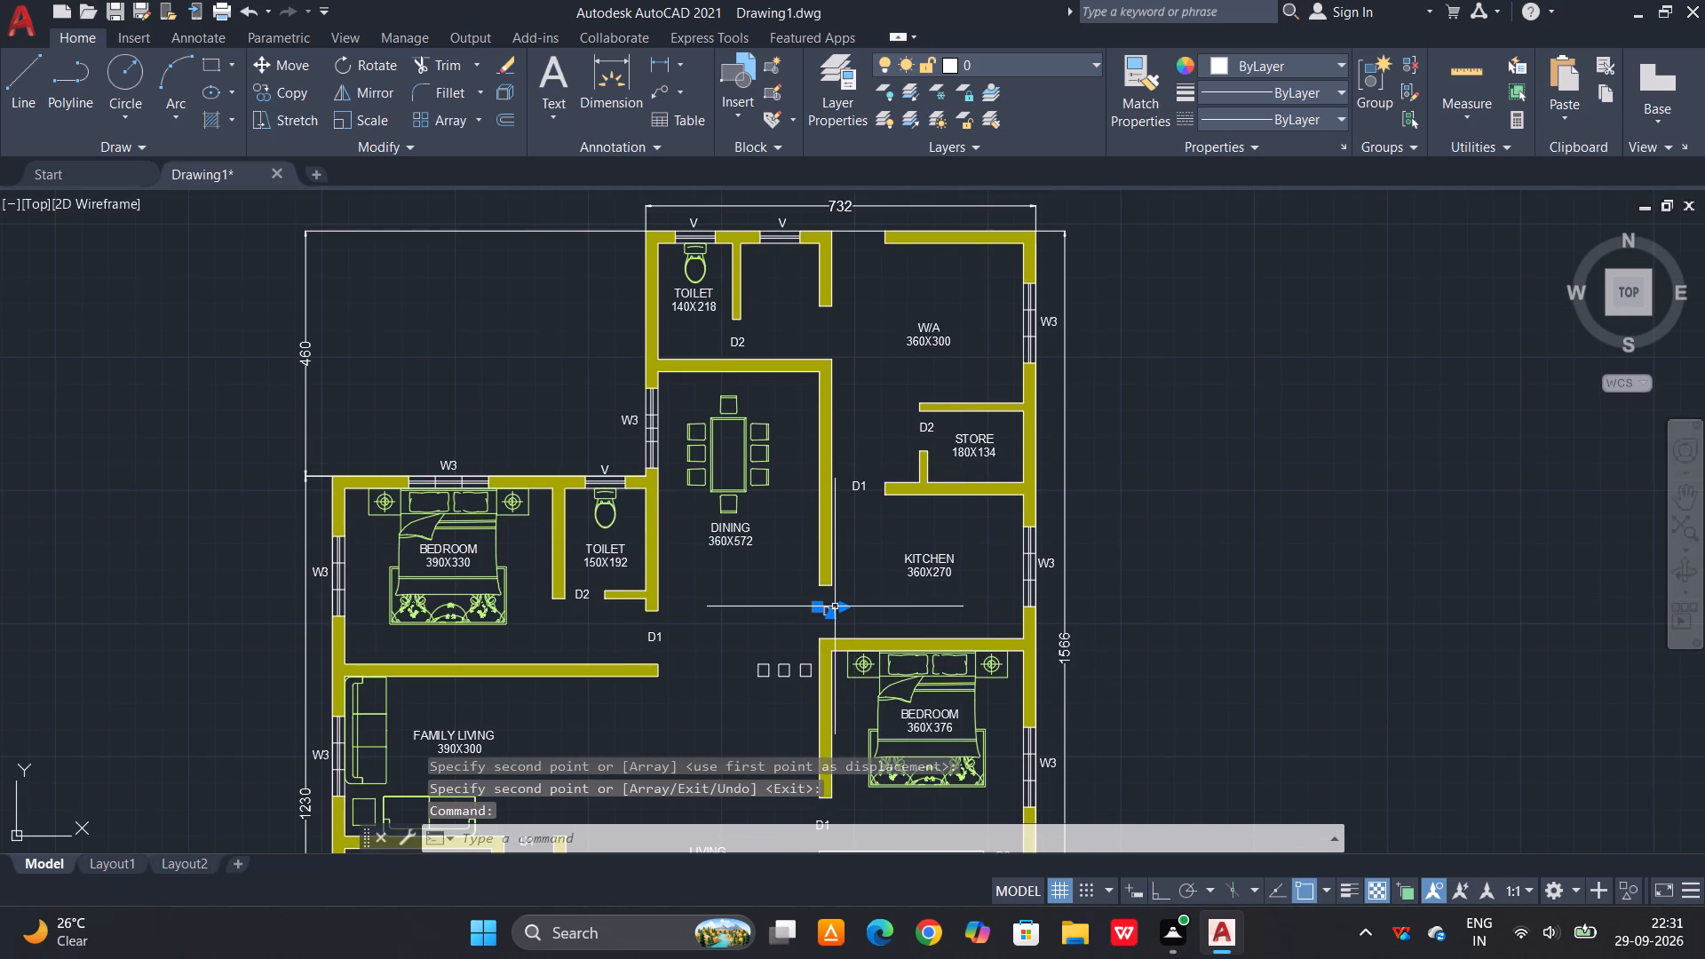
text(CO)
key(space)
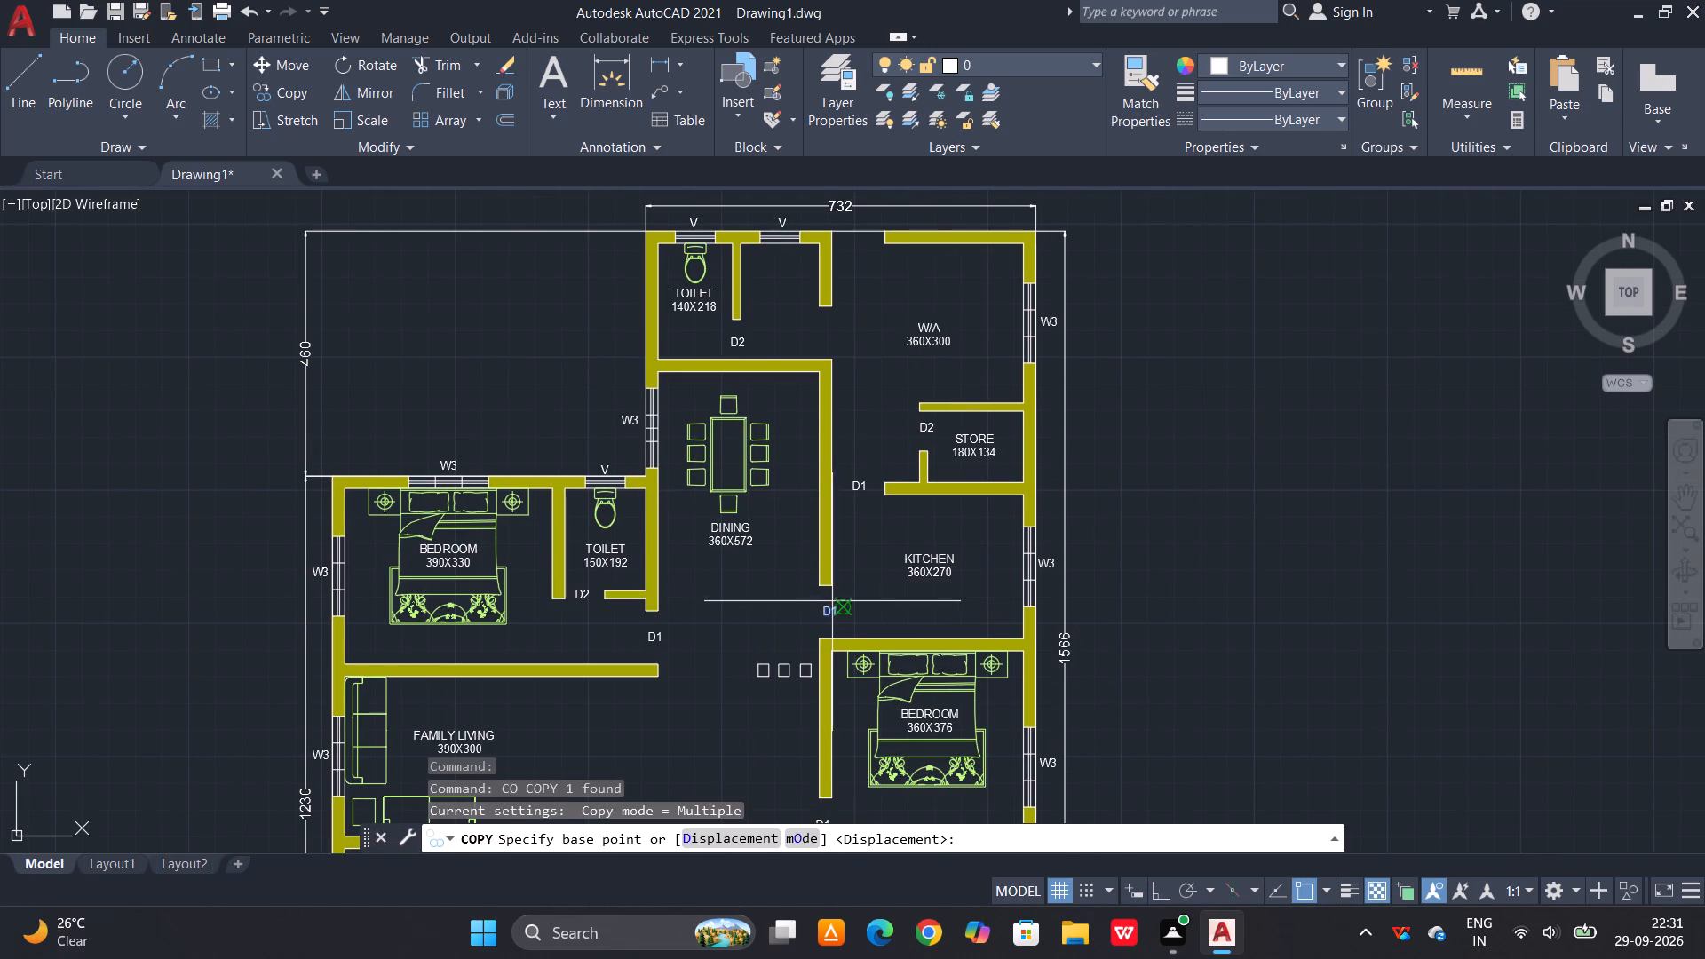
click(831, 611)
scroll(864, 250, up, 1)
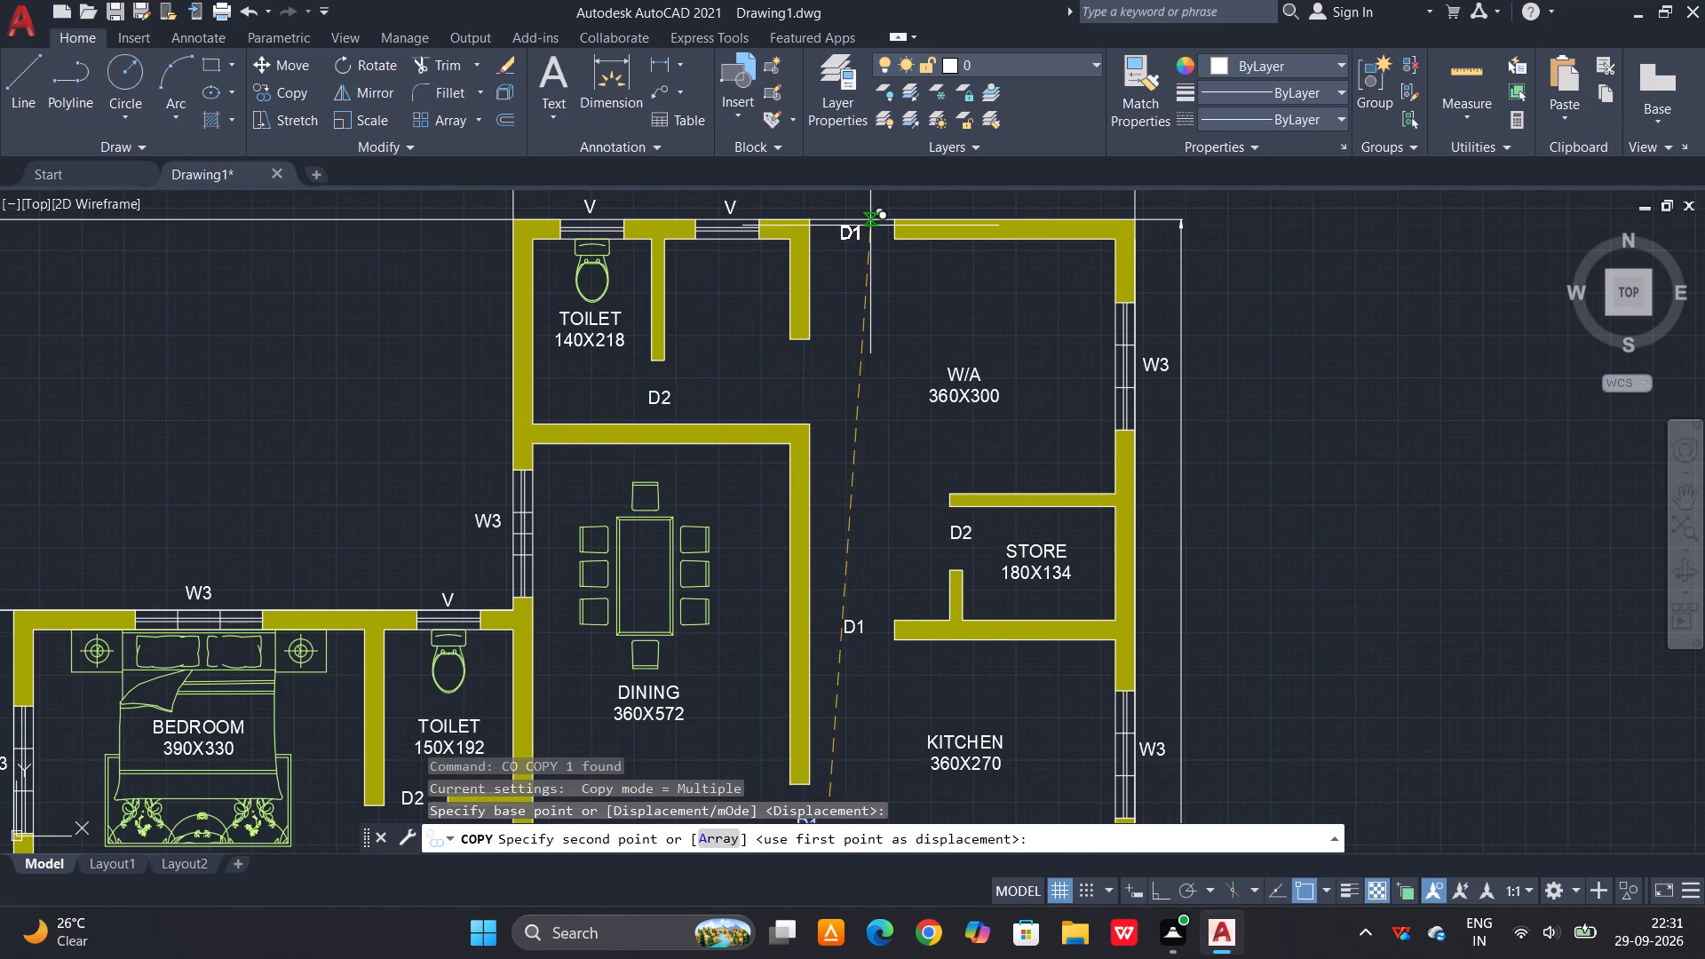
click(870, 226)
scroll(882, 193, down, 2)
scroll(812, 429, up, 3)
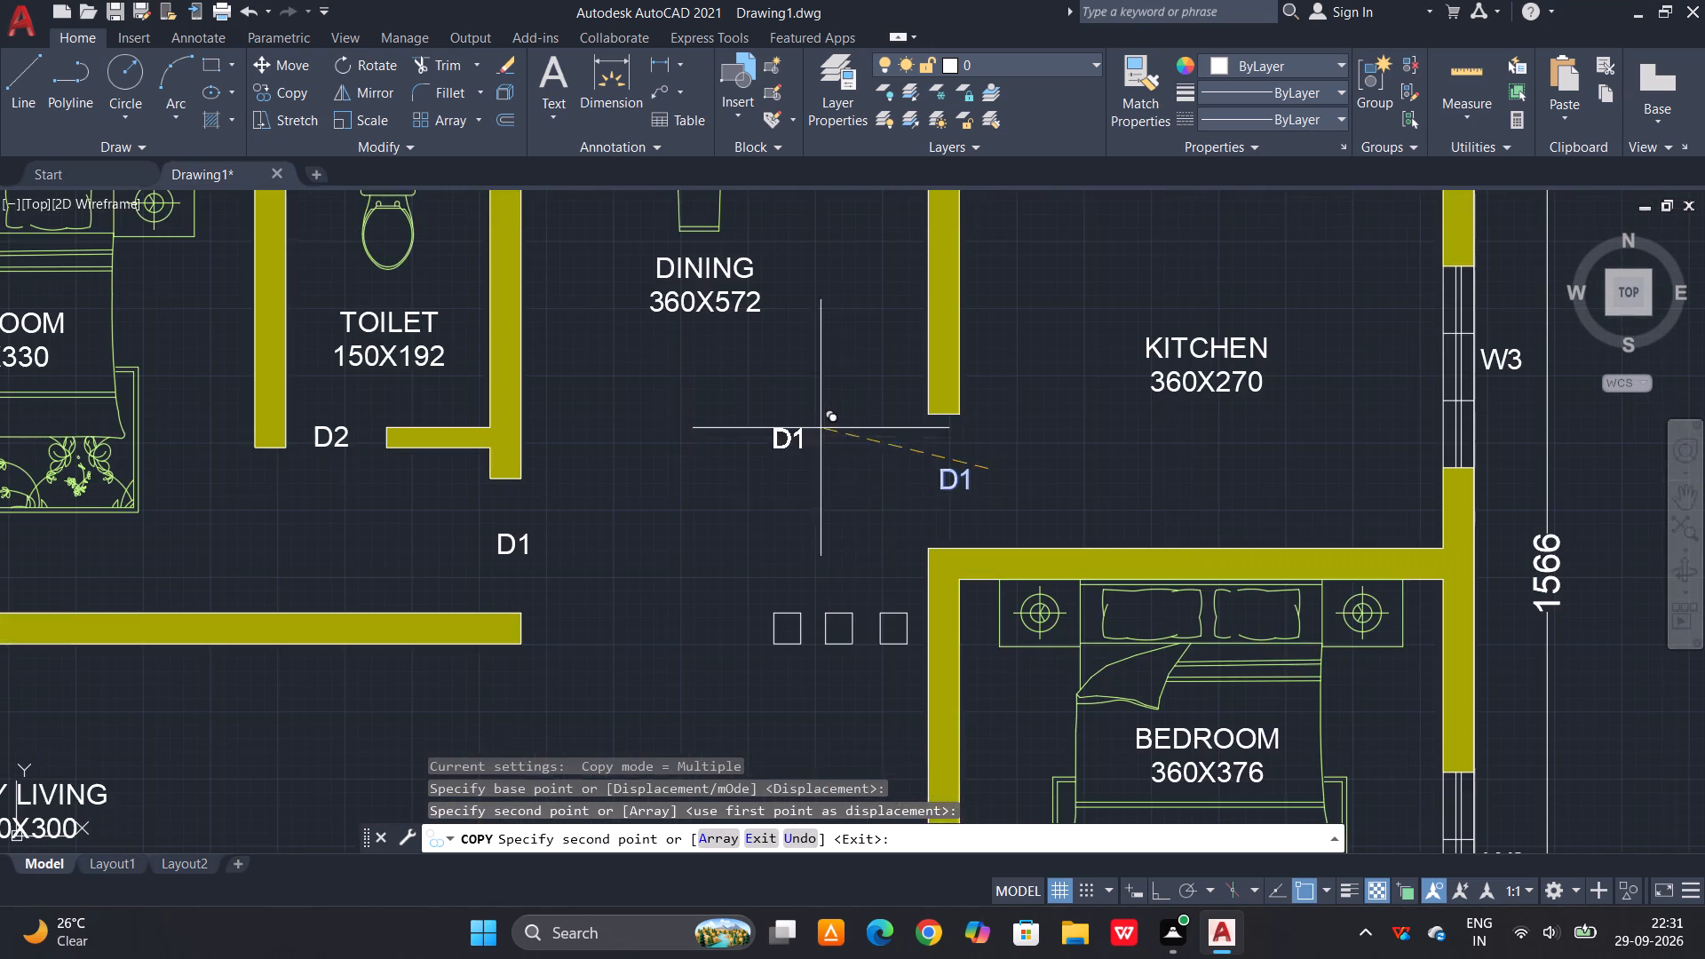
key(Escape)
Solid-fill the three small square columns between the dining and living areas with colour 52.
key(h)
key(space)
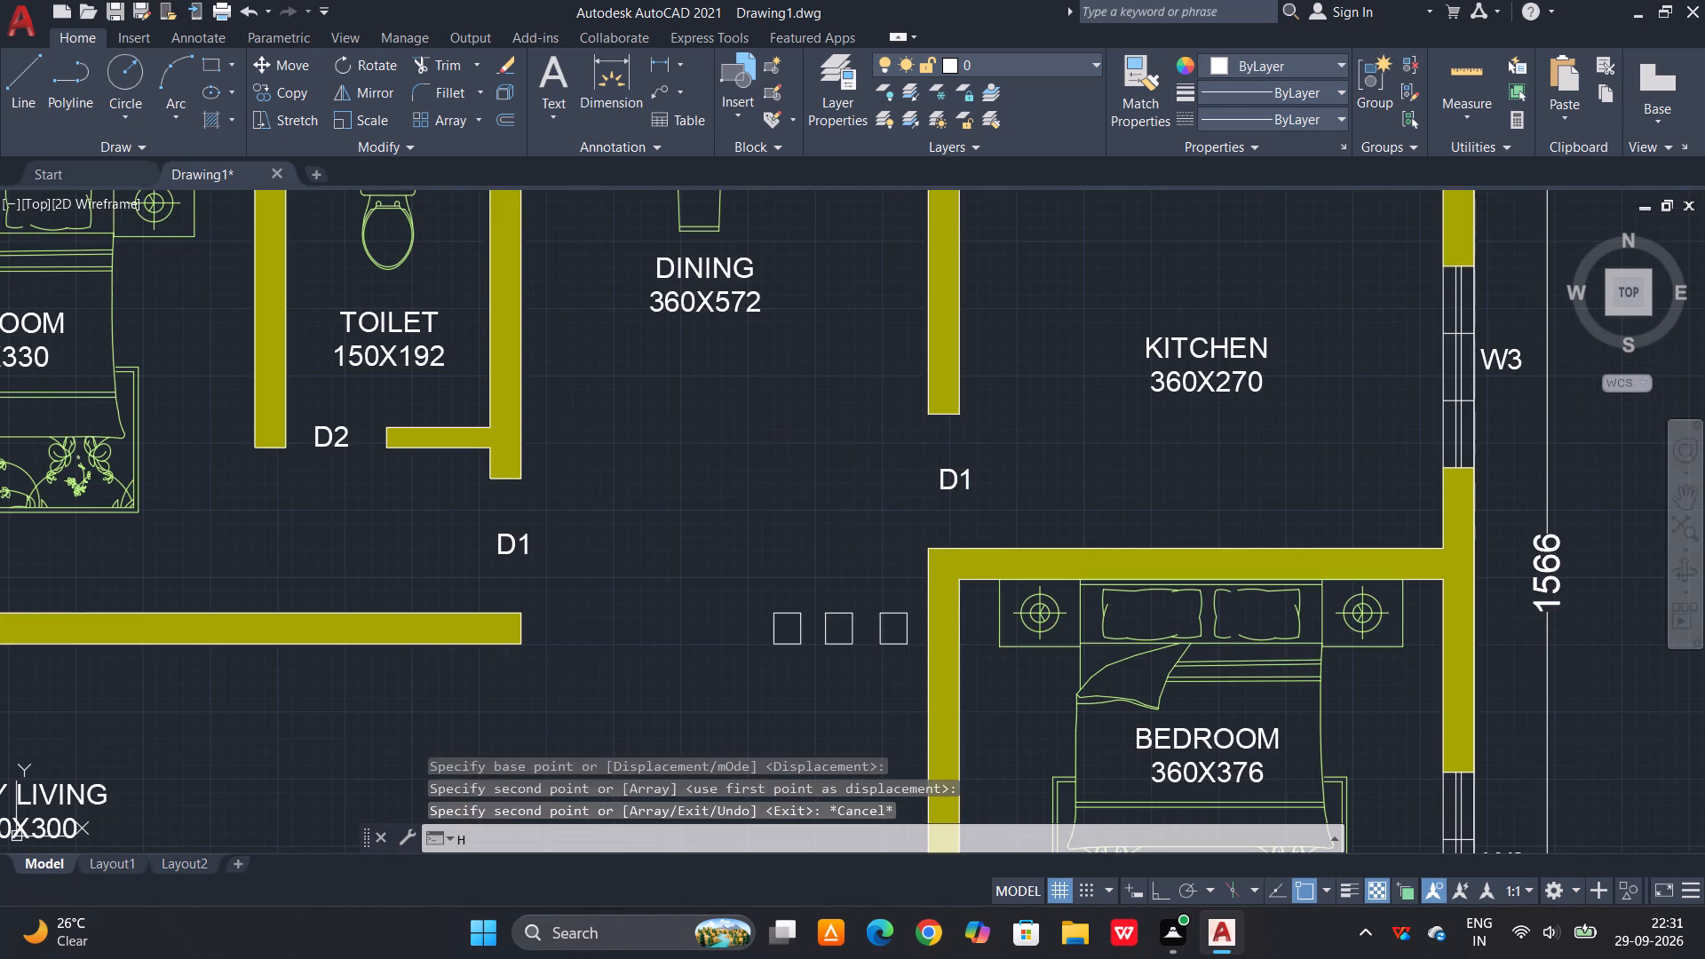
double_click(179, 76)
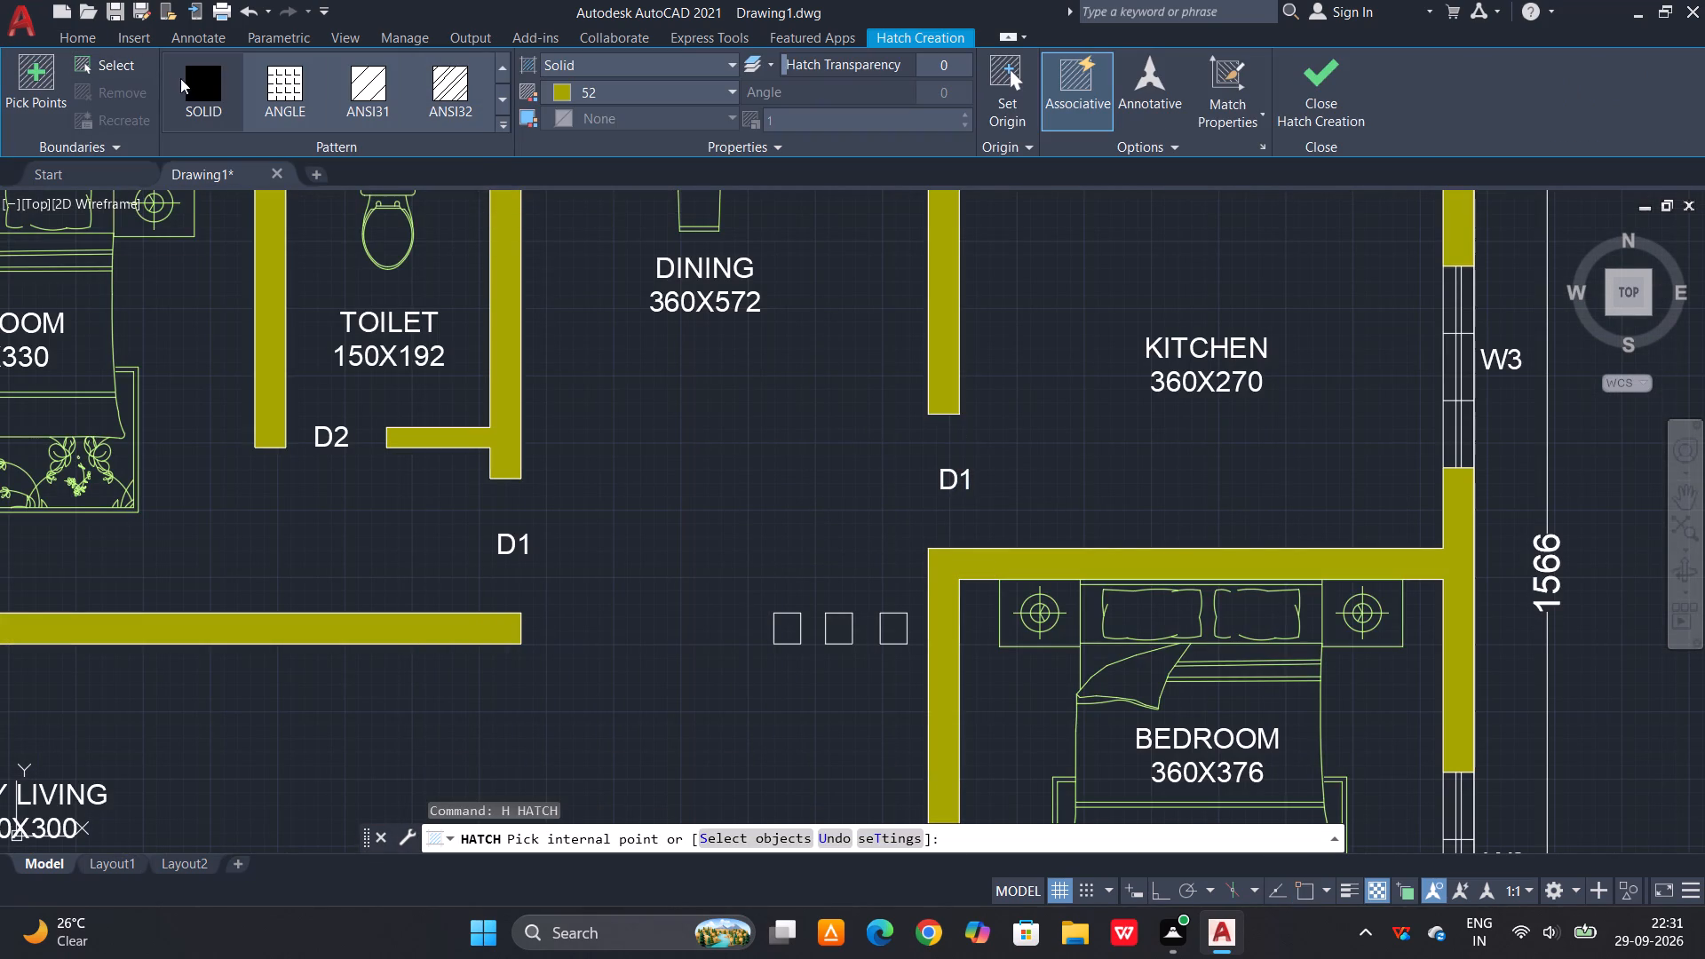
click(889, 630)
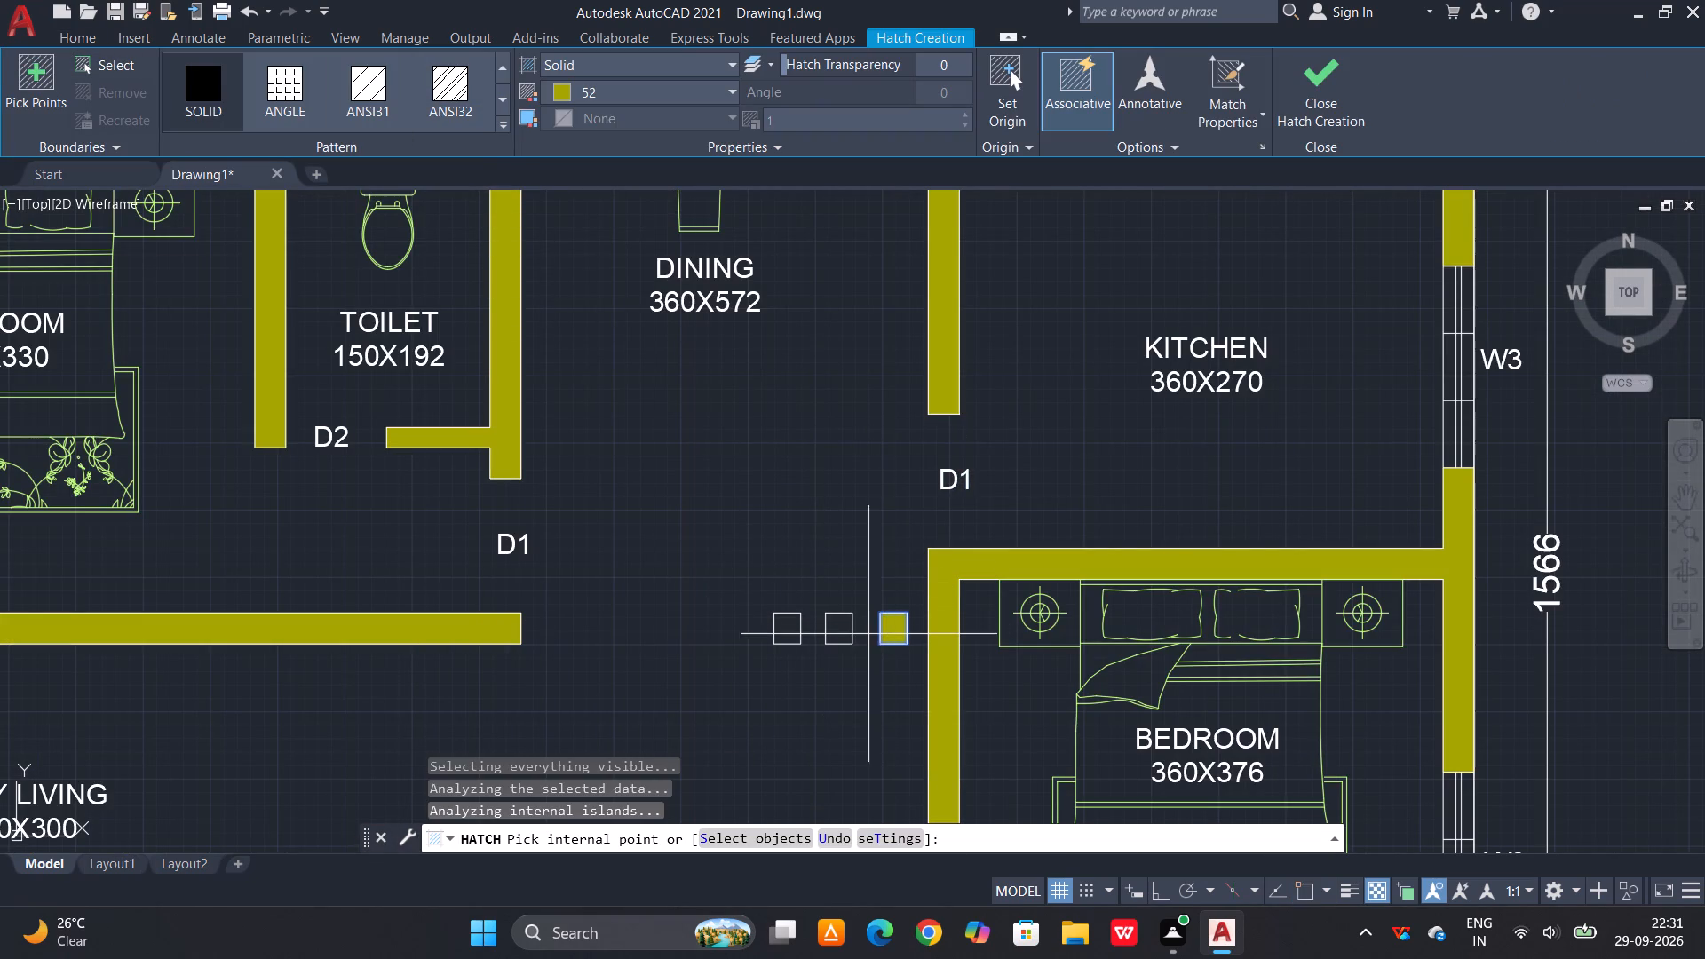
click(842, 630)
click(791, 632)
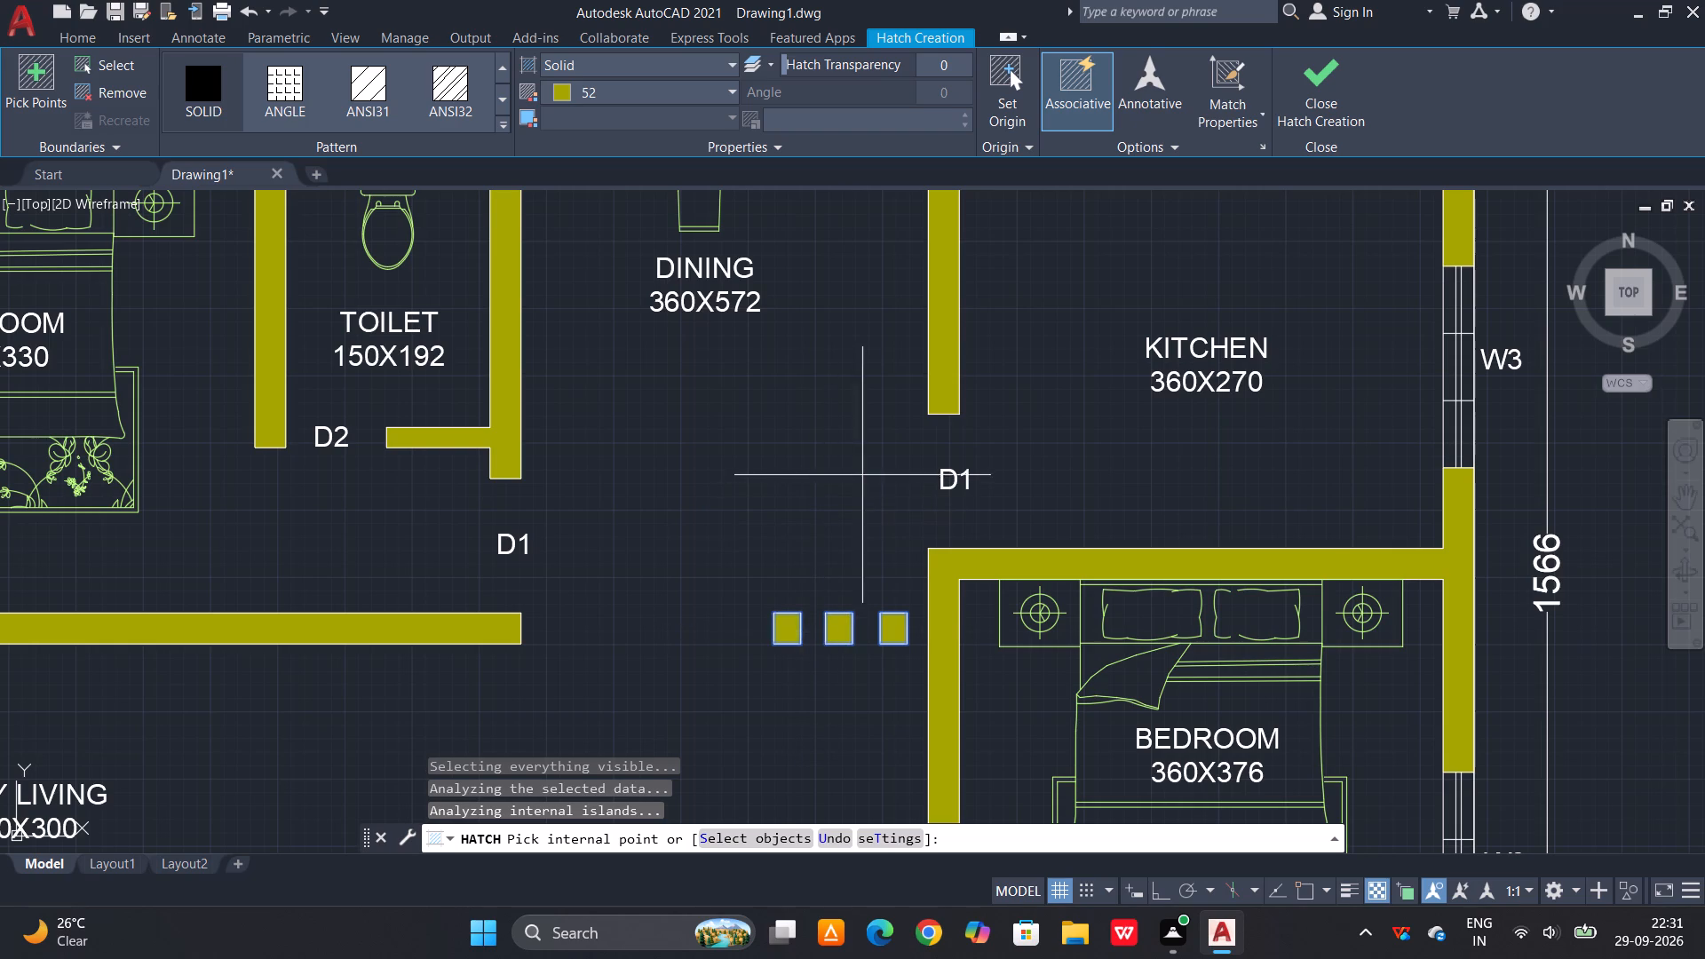
key(Escape)
Finish the column hatch and turn off log file recording with the LOGFILEOFF command.
scroll(895, 409, down, 2)
middle_drag(952, 561, 961, 524)
scroll(754, 418, down, 1)
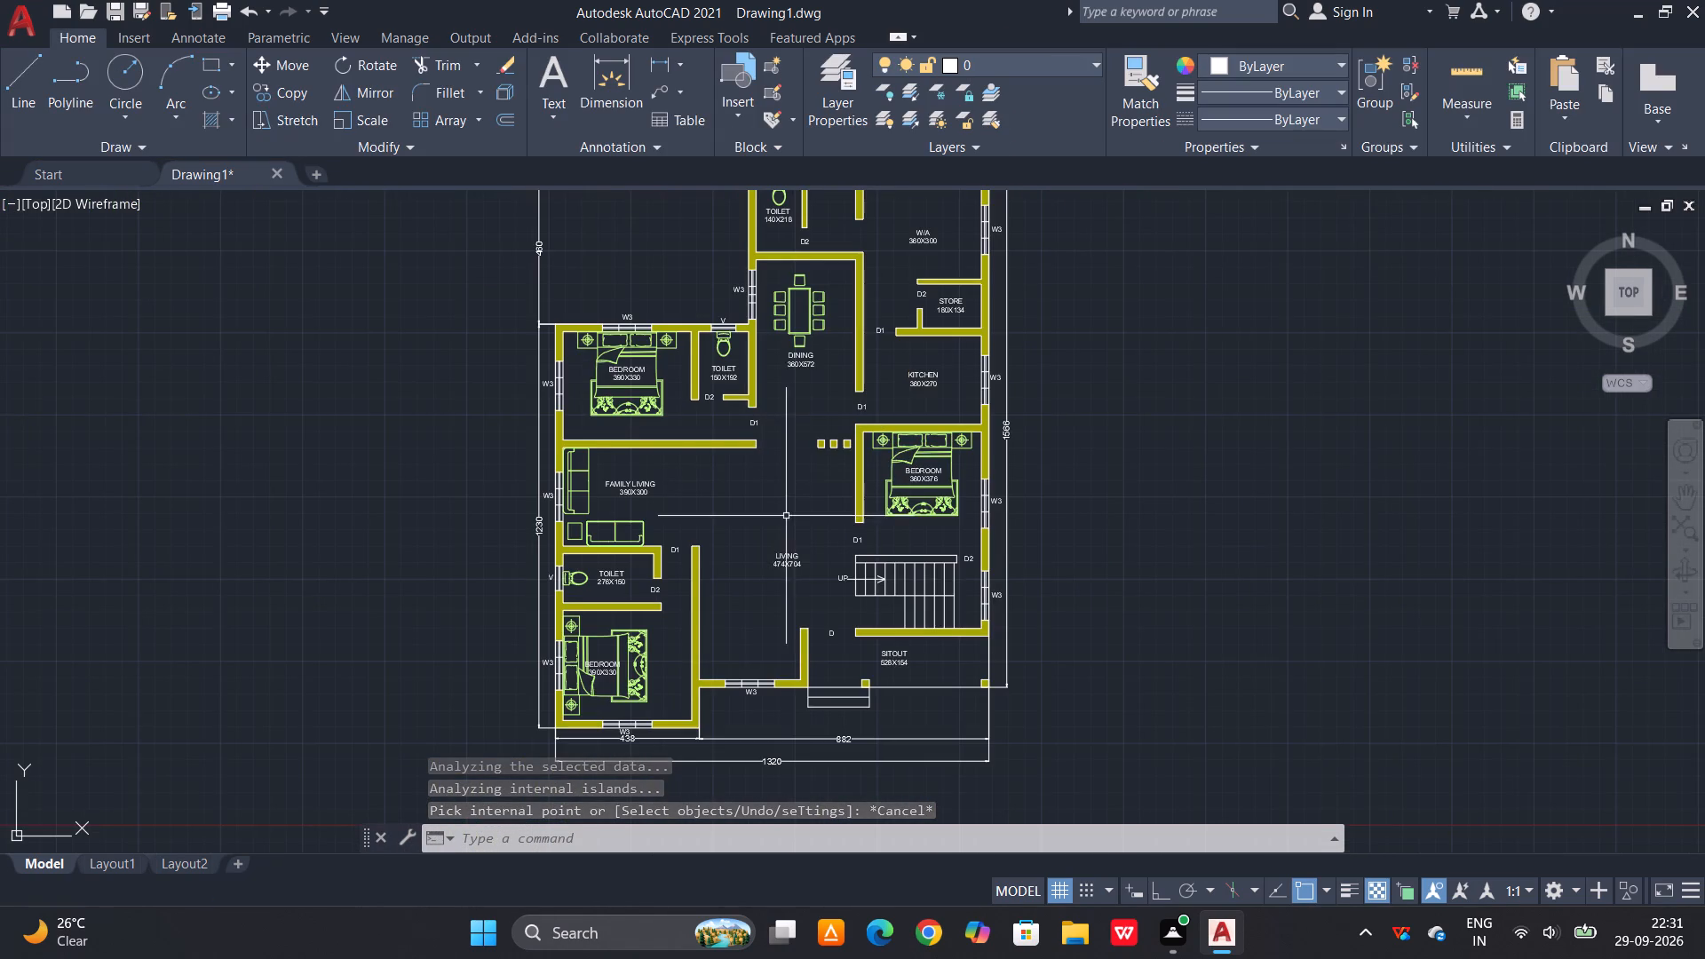
middle_drag(786, 526, 779, 592)
middle_drag(797, 460, 813, 395)
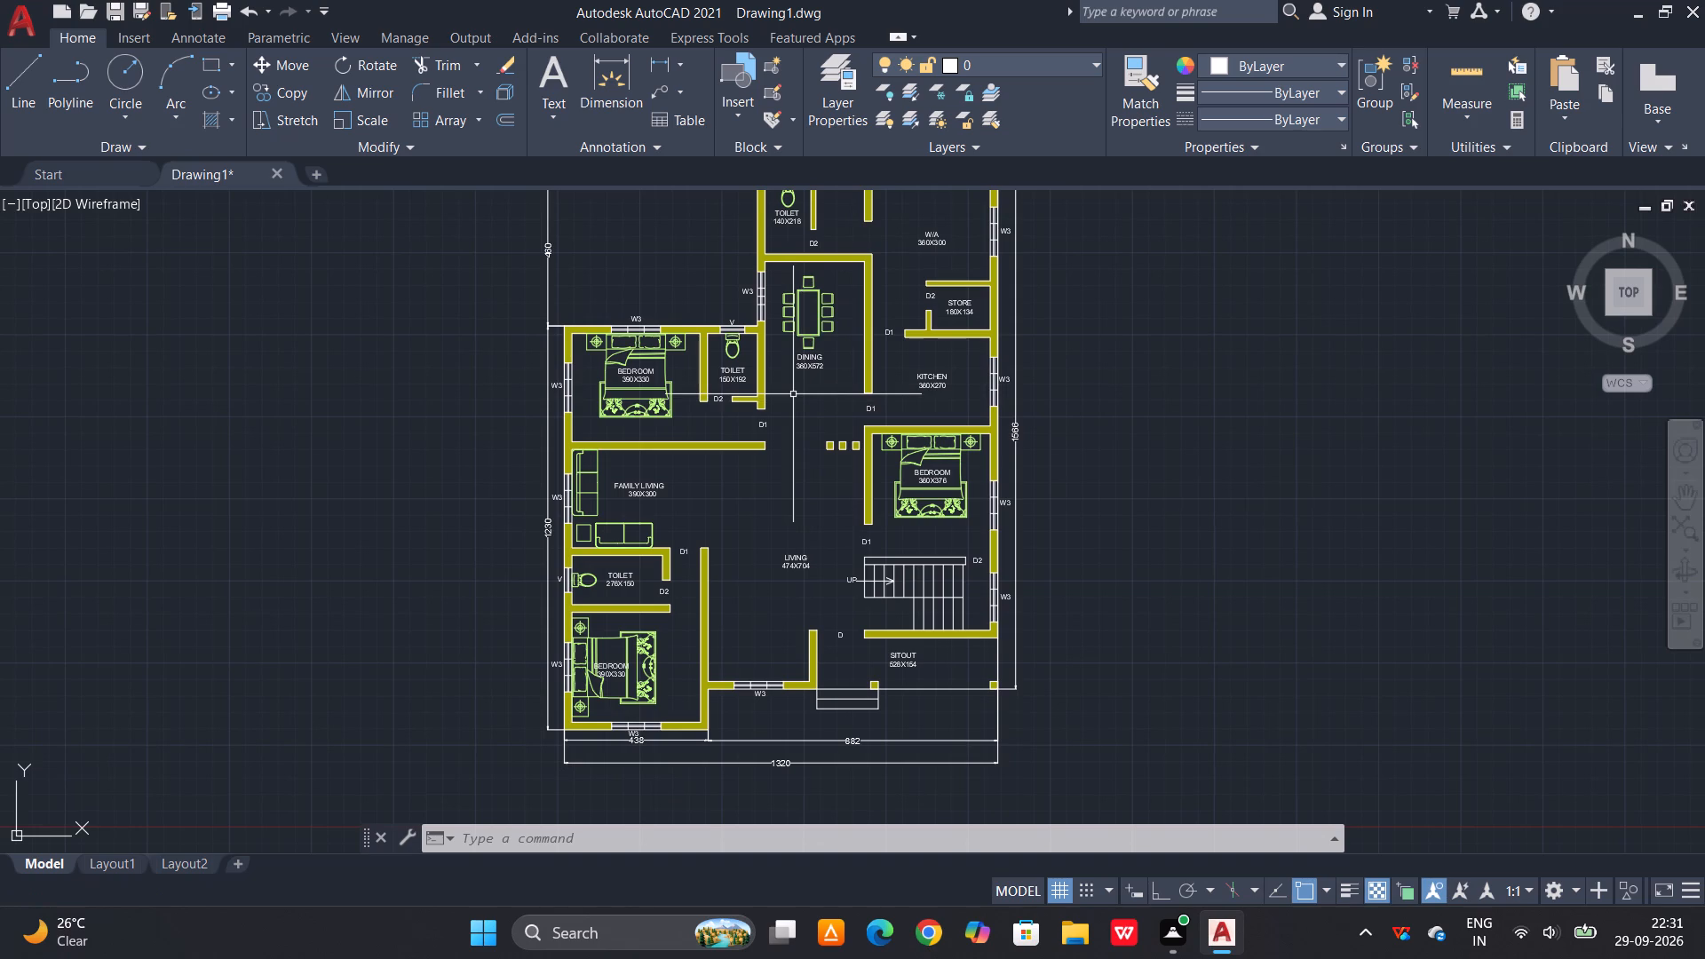
key(l)
key(o)
text(GFILEOFF)
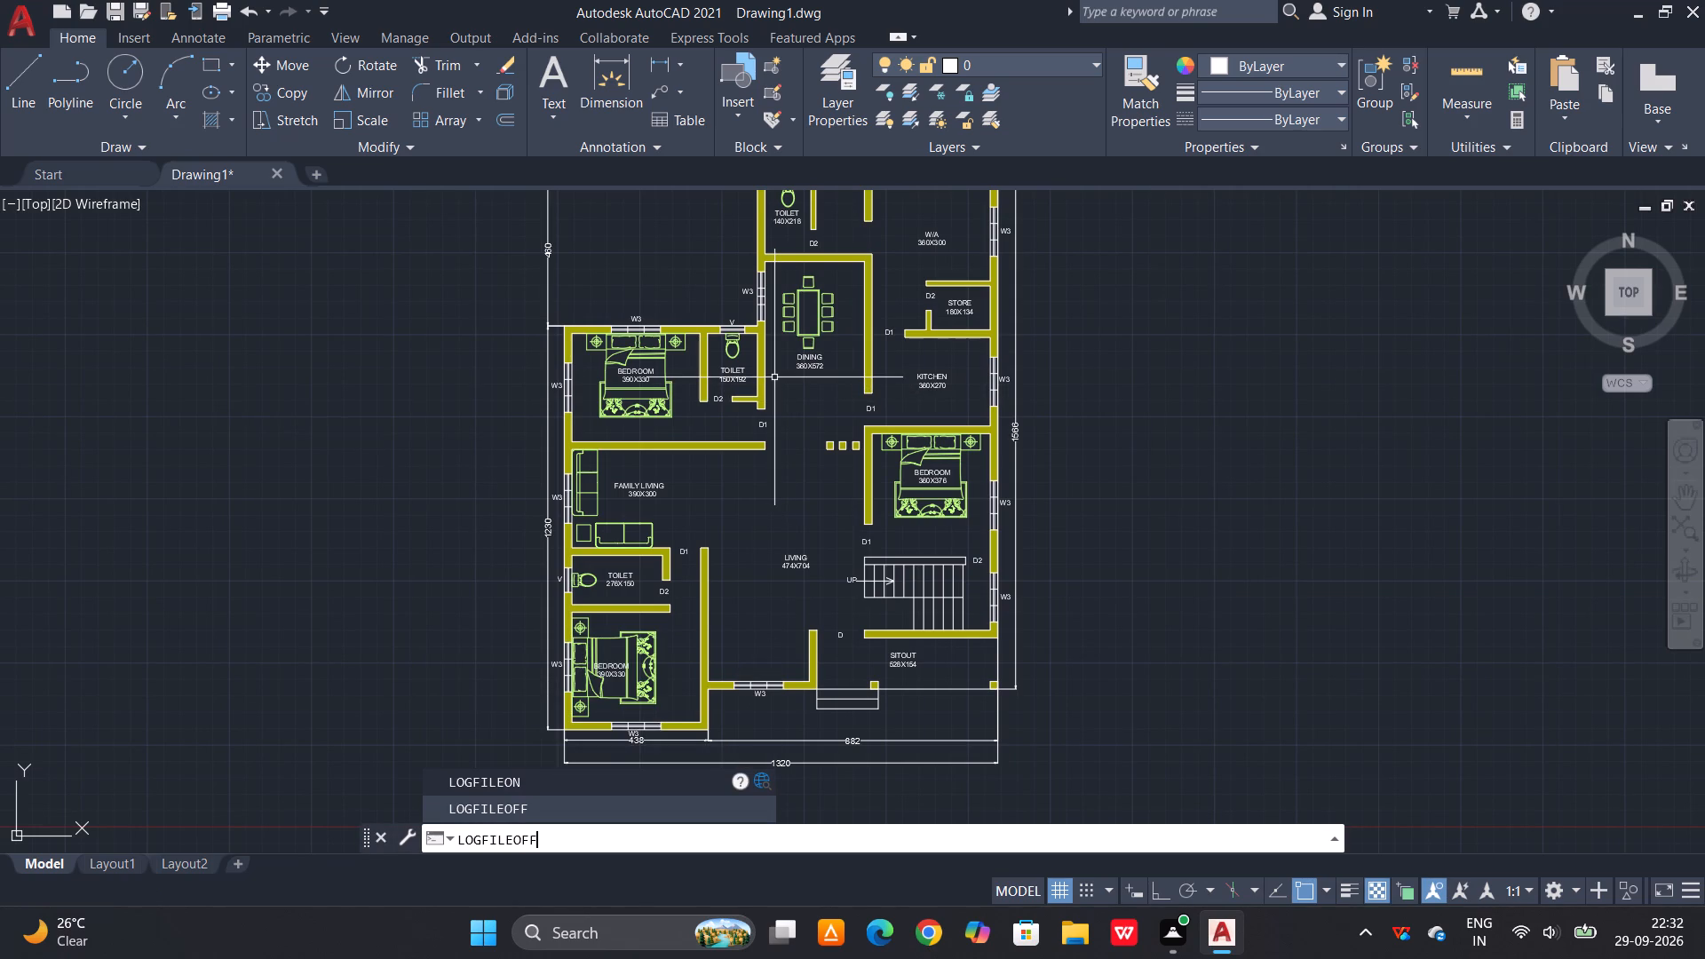
key(Return)
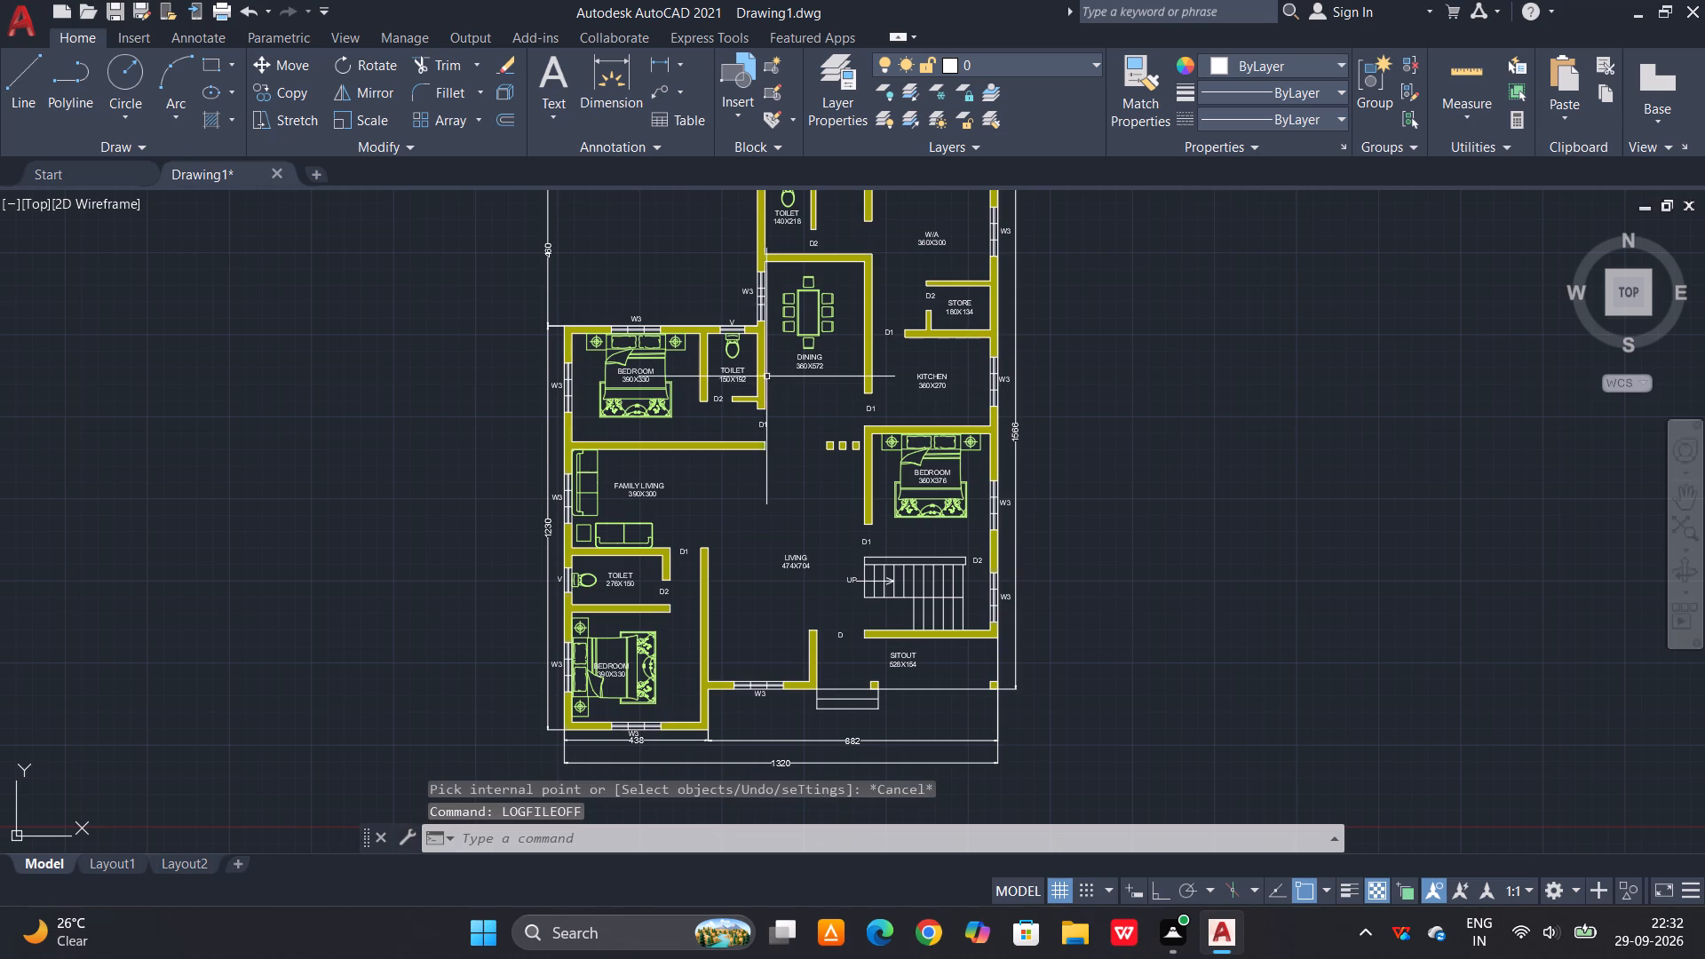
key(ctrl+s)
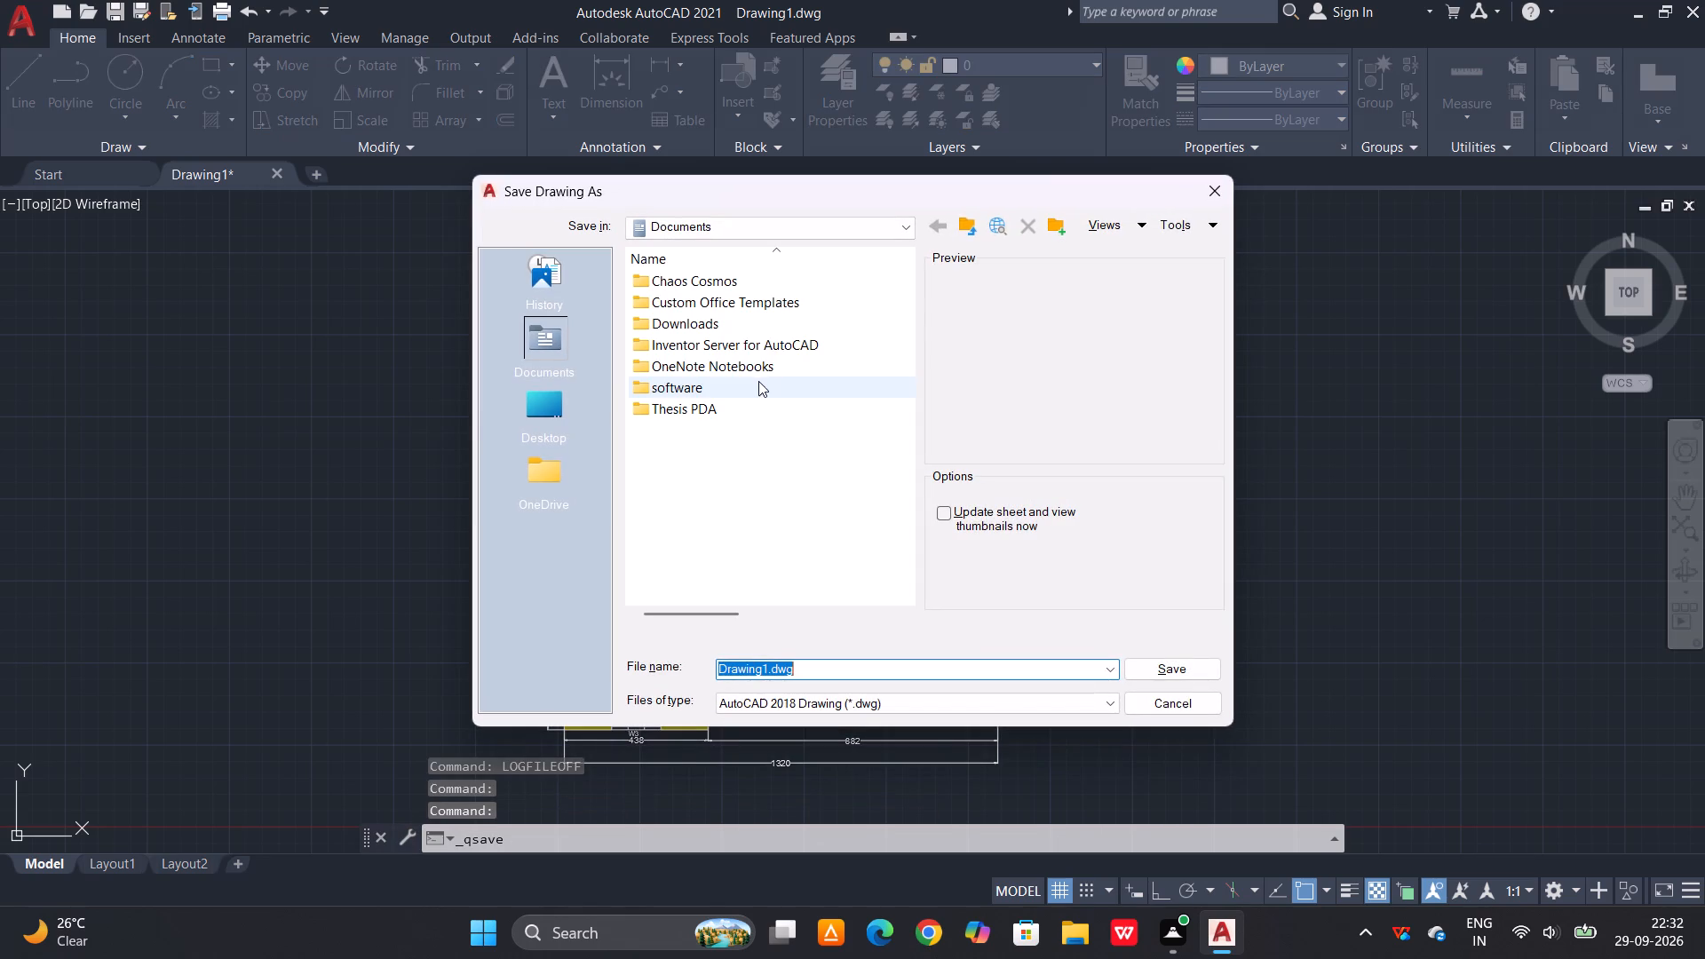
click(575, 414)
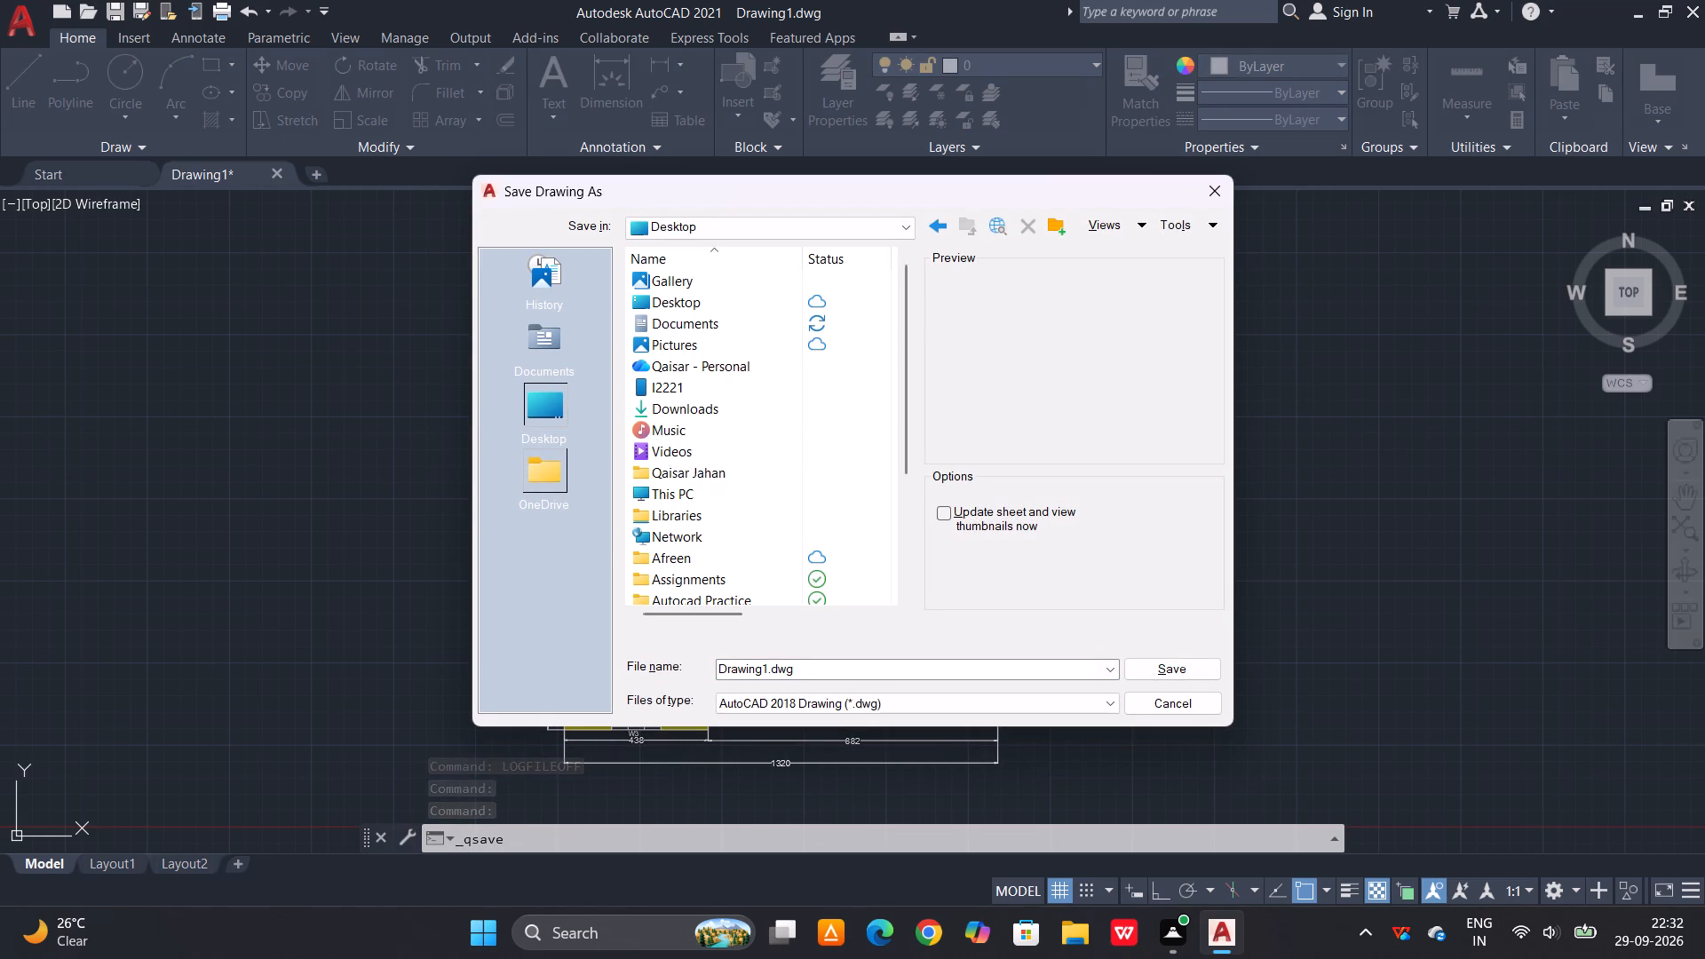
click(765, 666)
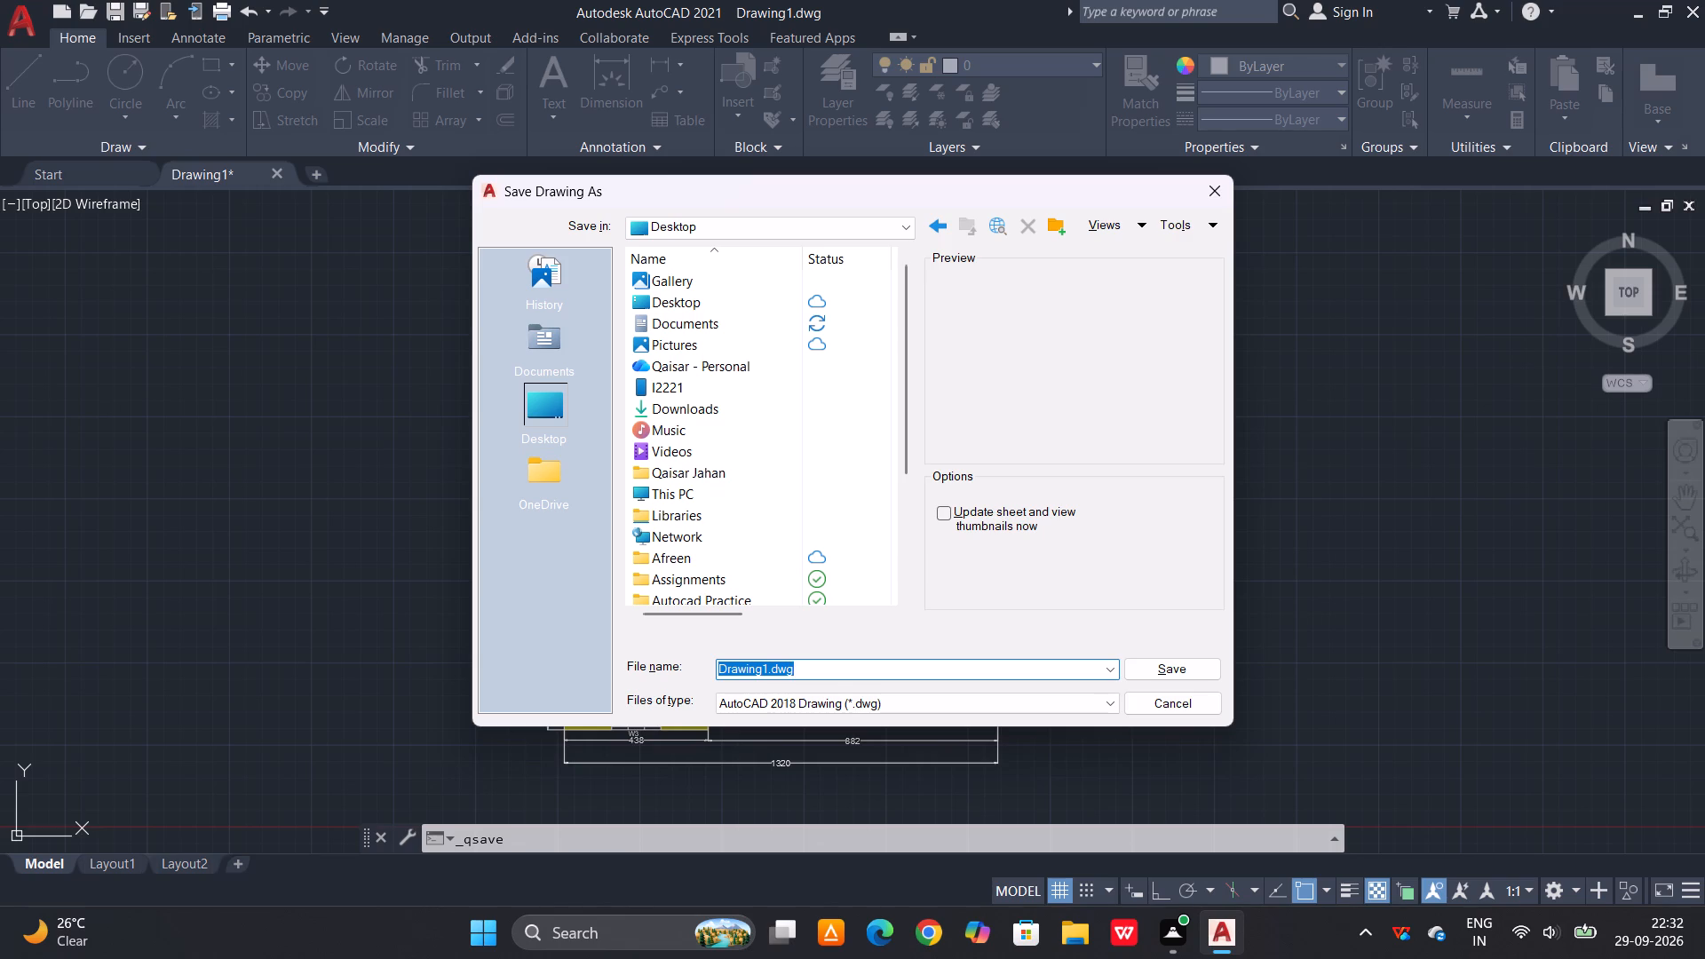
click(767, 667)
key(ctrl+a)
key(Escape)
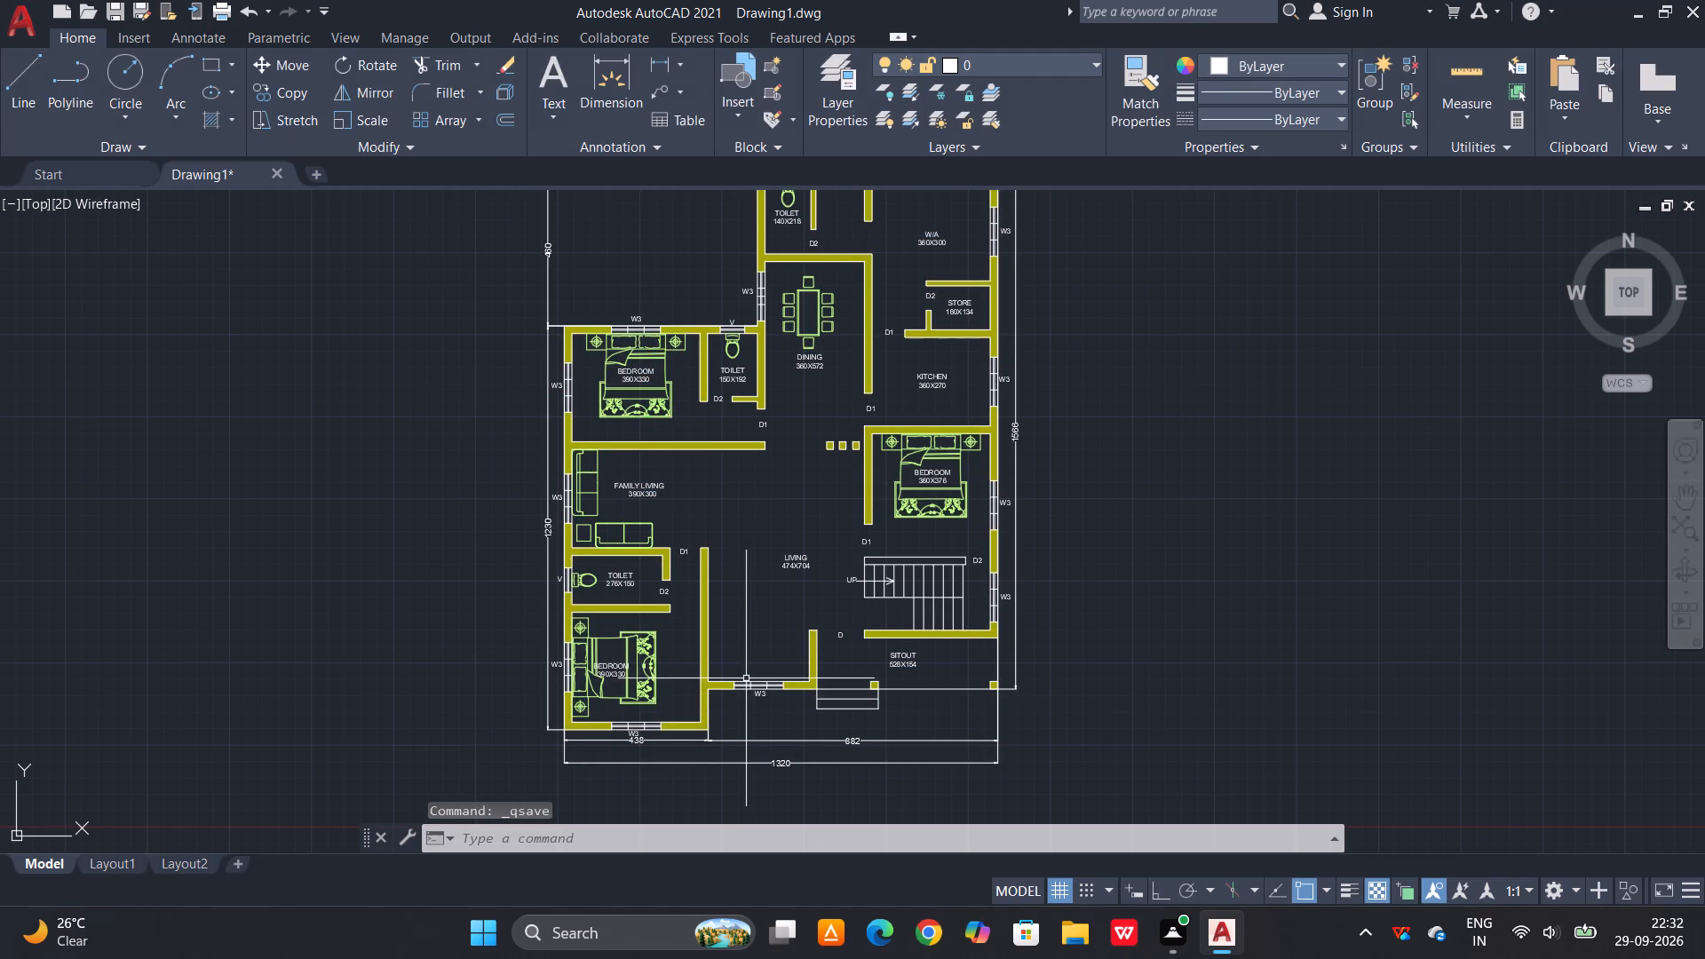
Save the drawing to the Desktop as 3BHK 11.dwg in AutoCAD 2018 Drawing format.
key(ctrl+s)
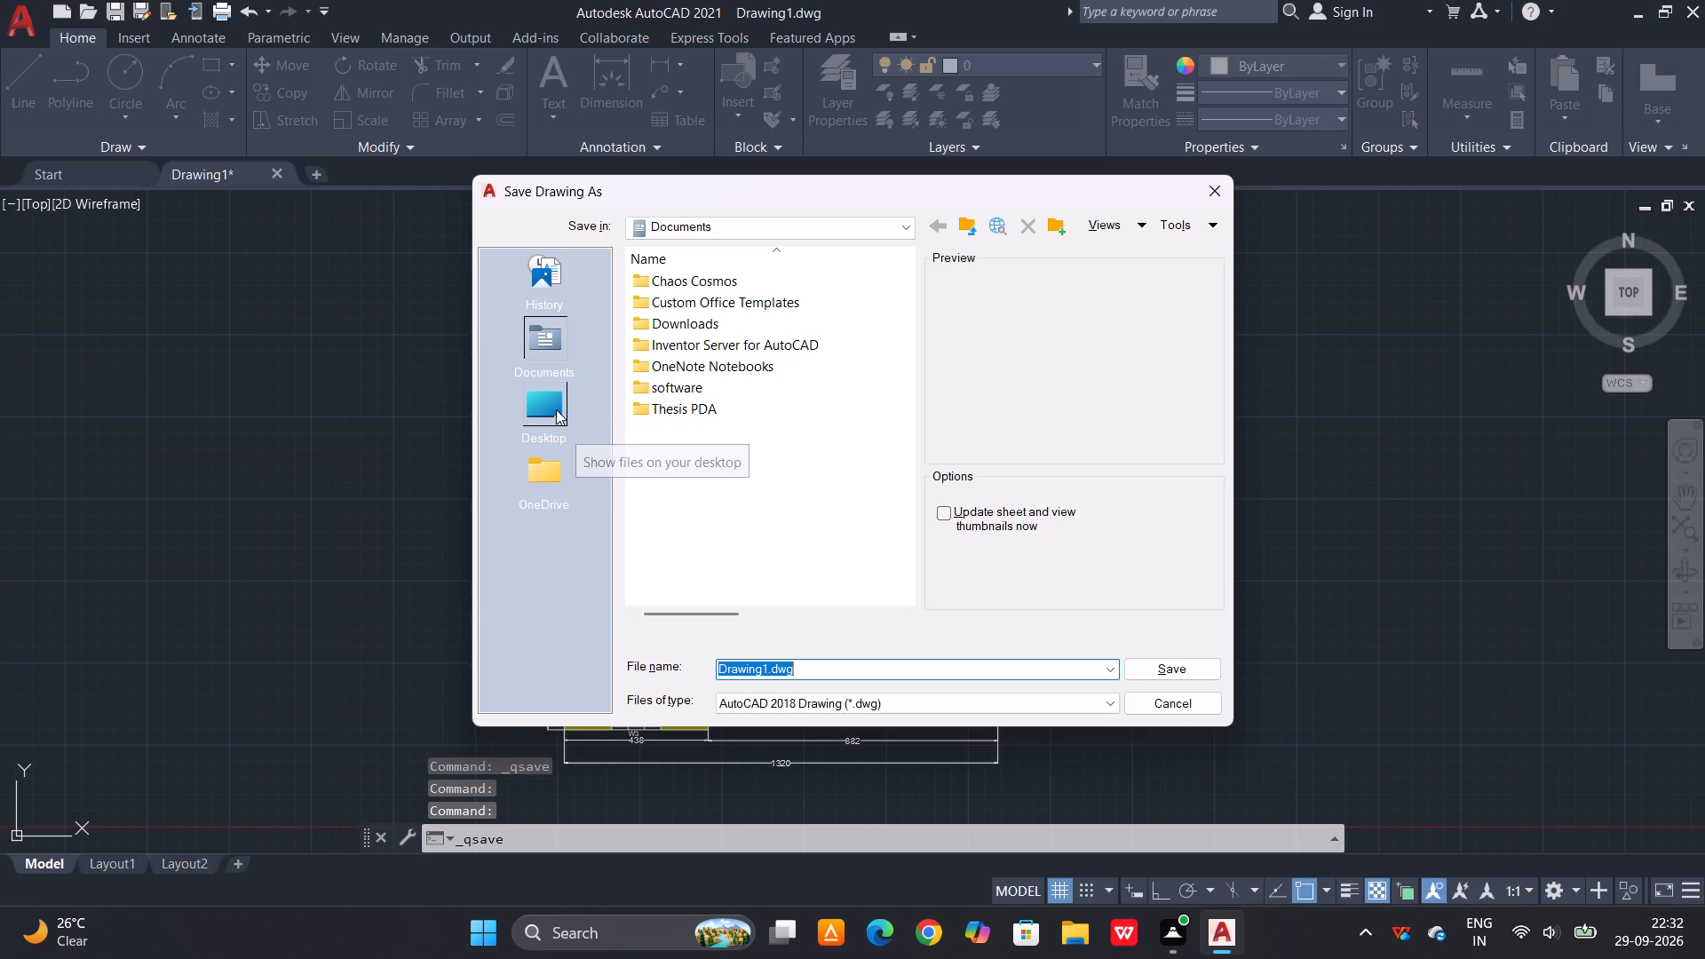
click(556, 409)
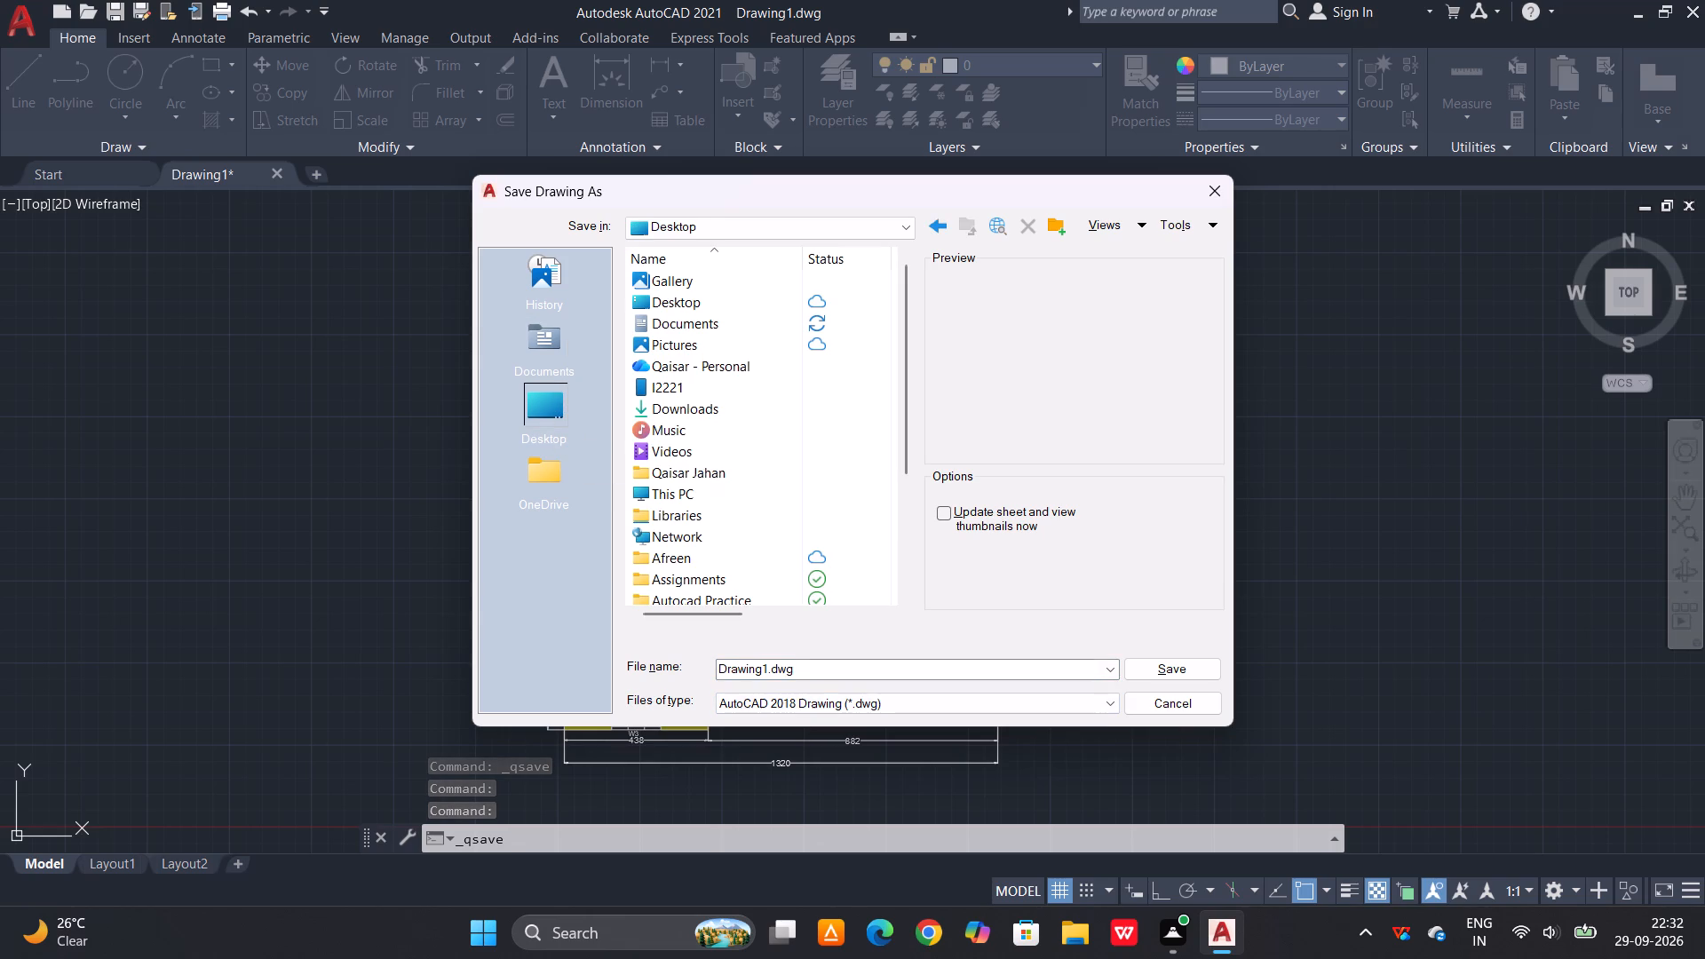
click(766, 664)
click(765, 664)
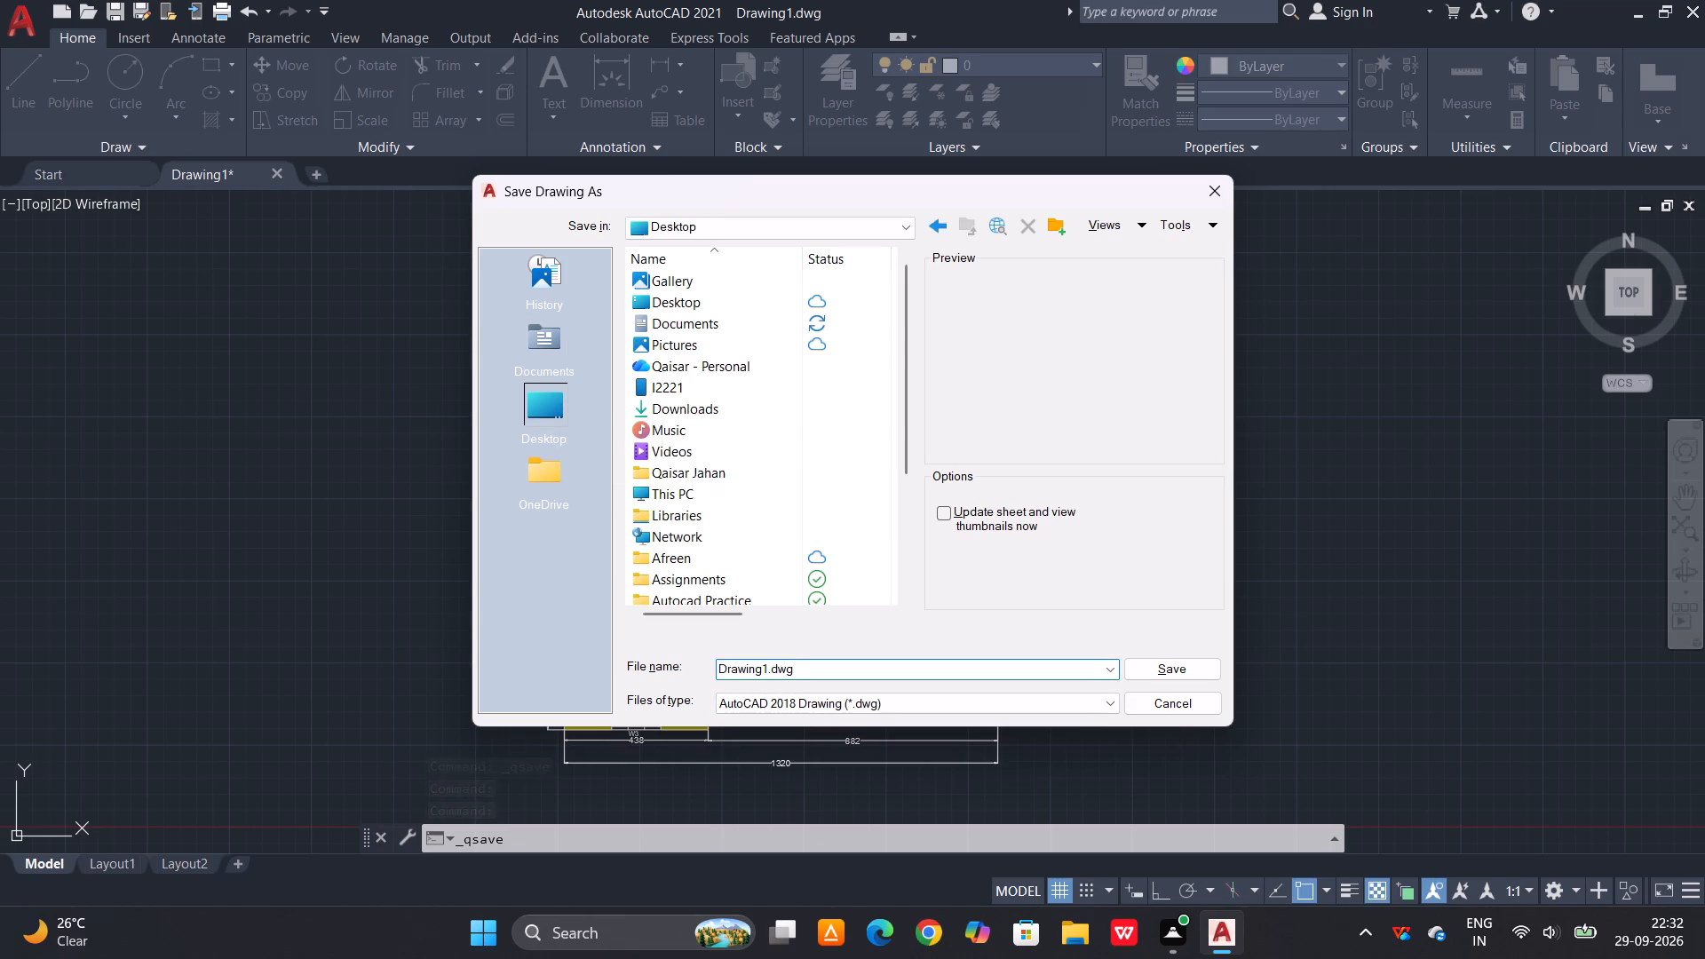
click(768, 666)
drag(768, 666, 718, 666)
drag(718, 666, 706, 666)
key(3)
text(BHK)
key(space)
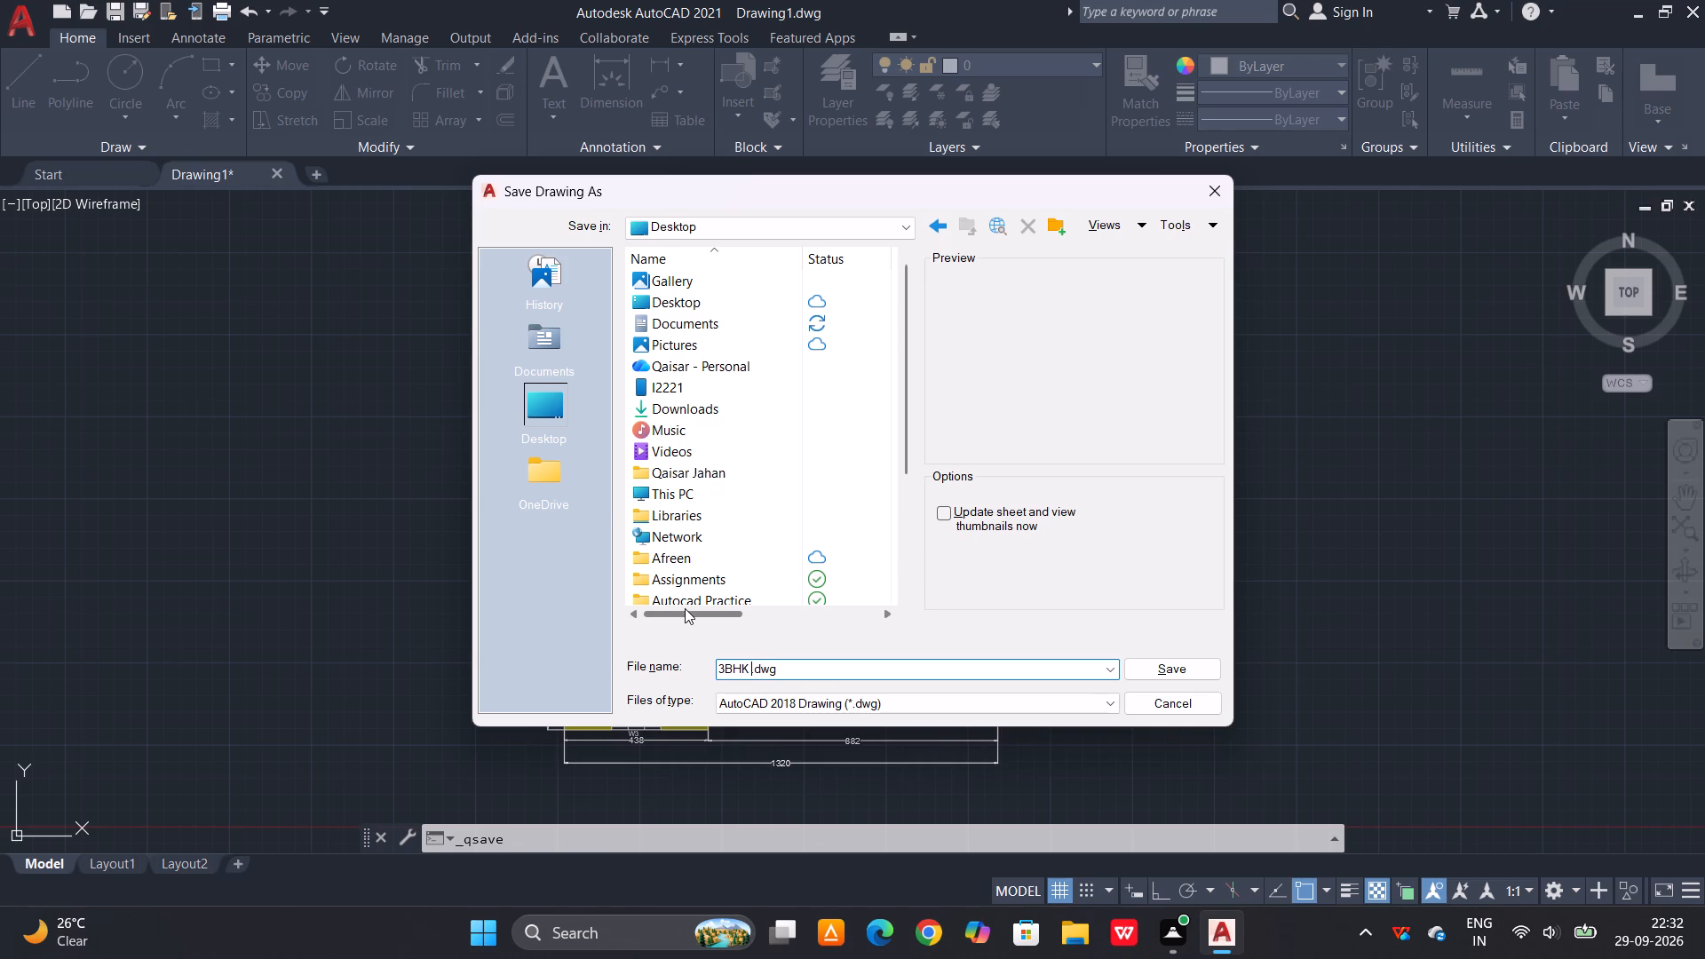
text(11)
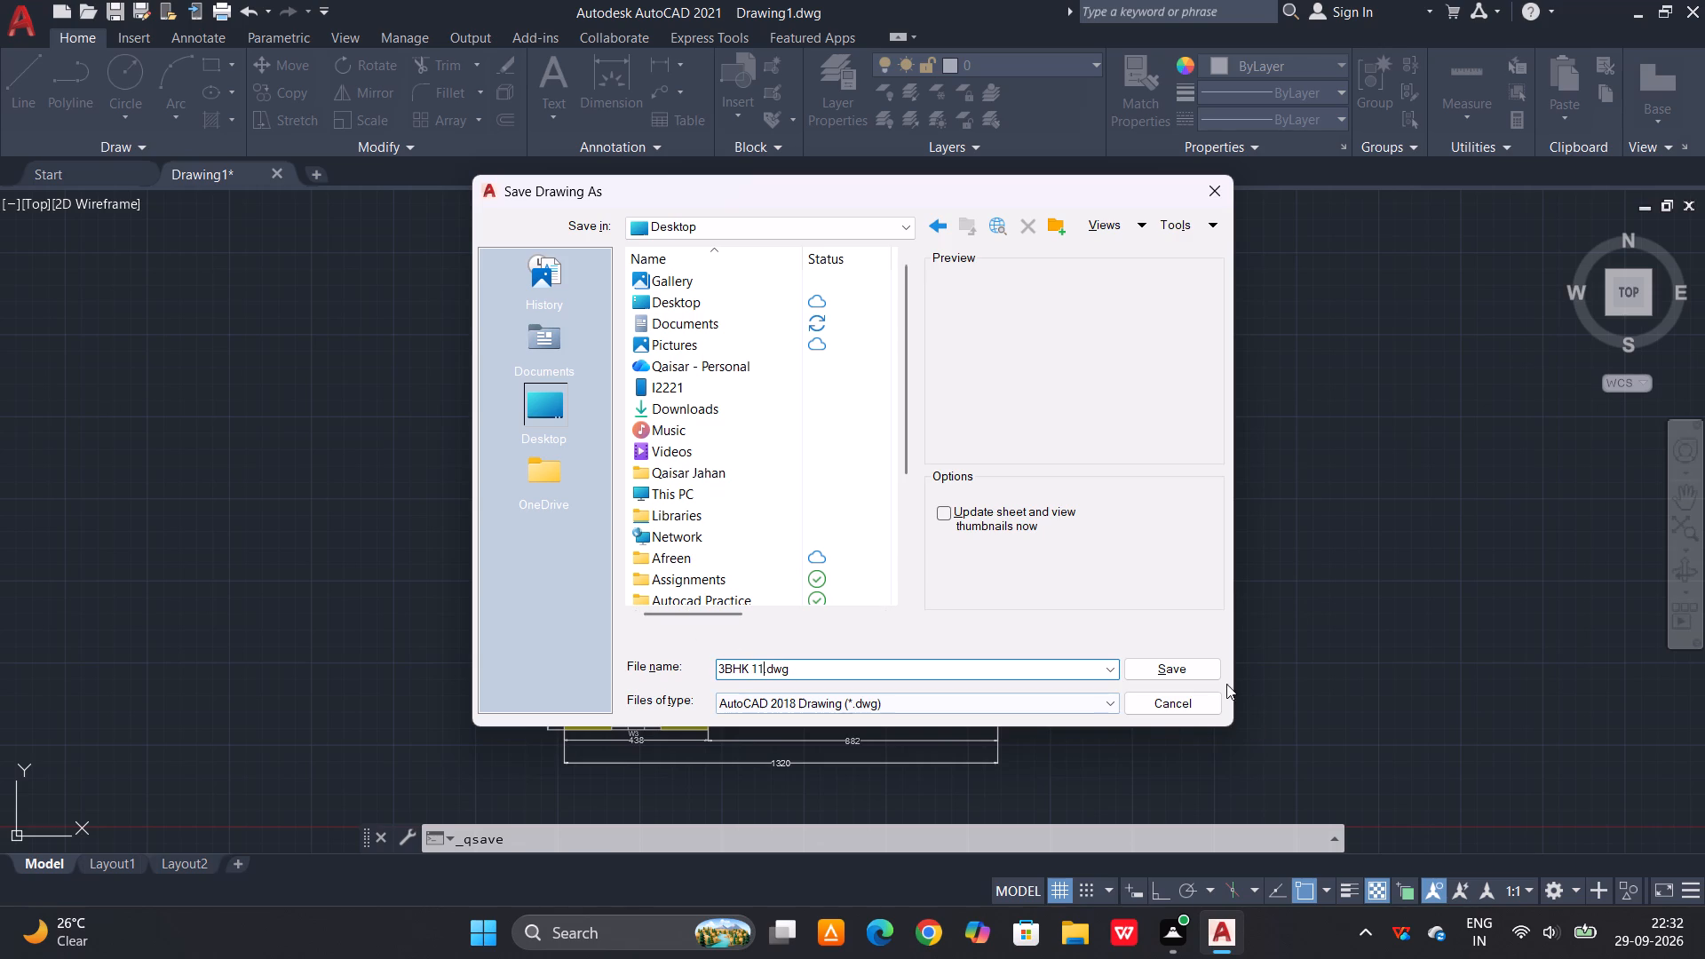
click(1190, 672)
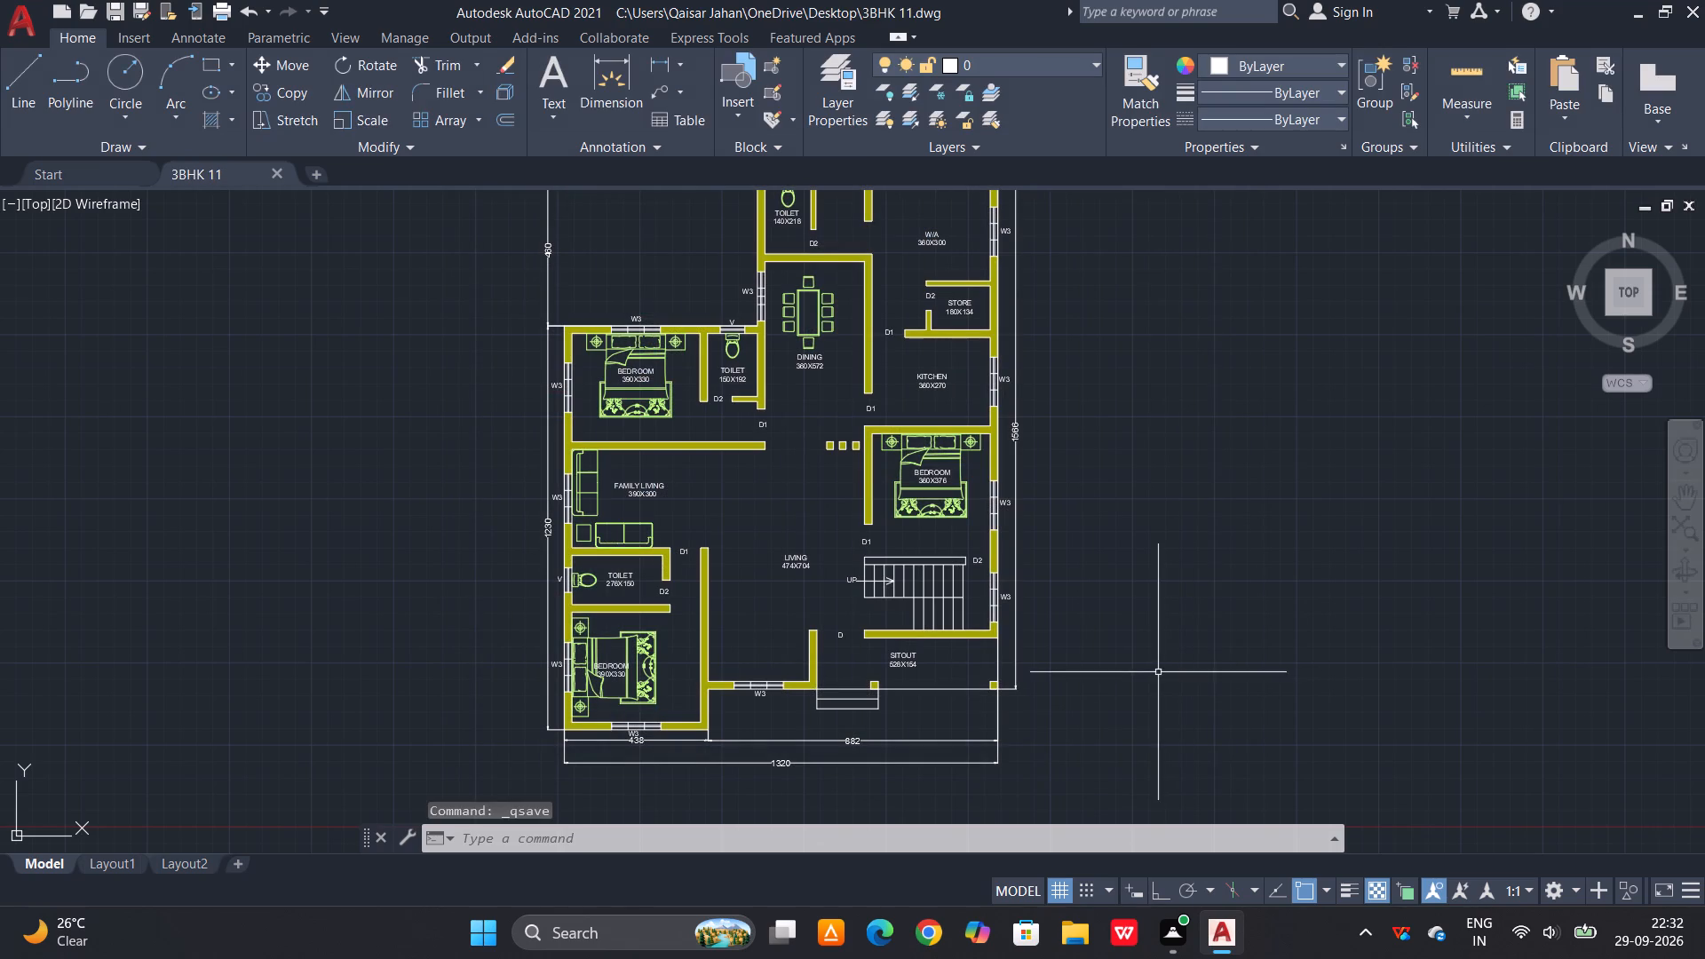
Set up a plot with DWG To PDF.pc3, using a window around the whole floor plan and its dimensions, centred on the paper.
key(ctrl+p)
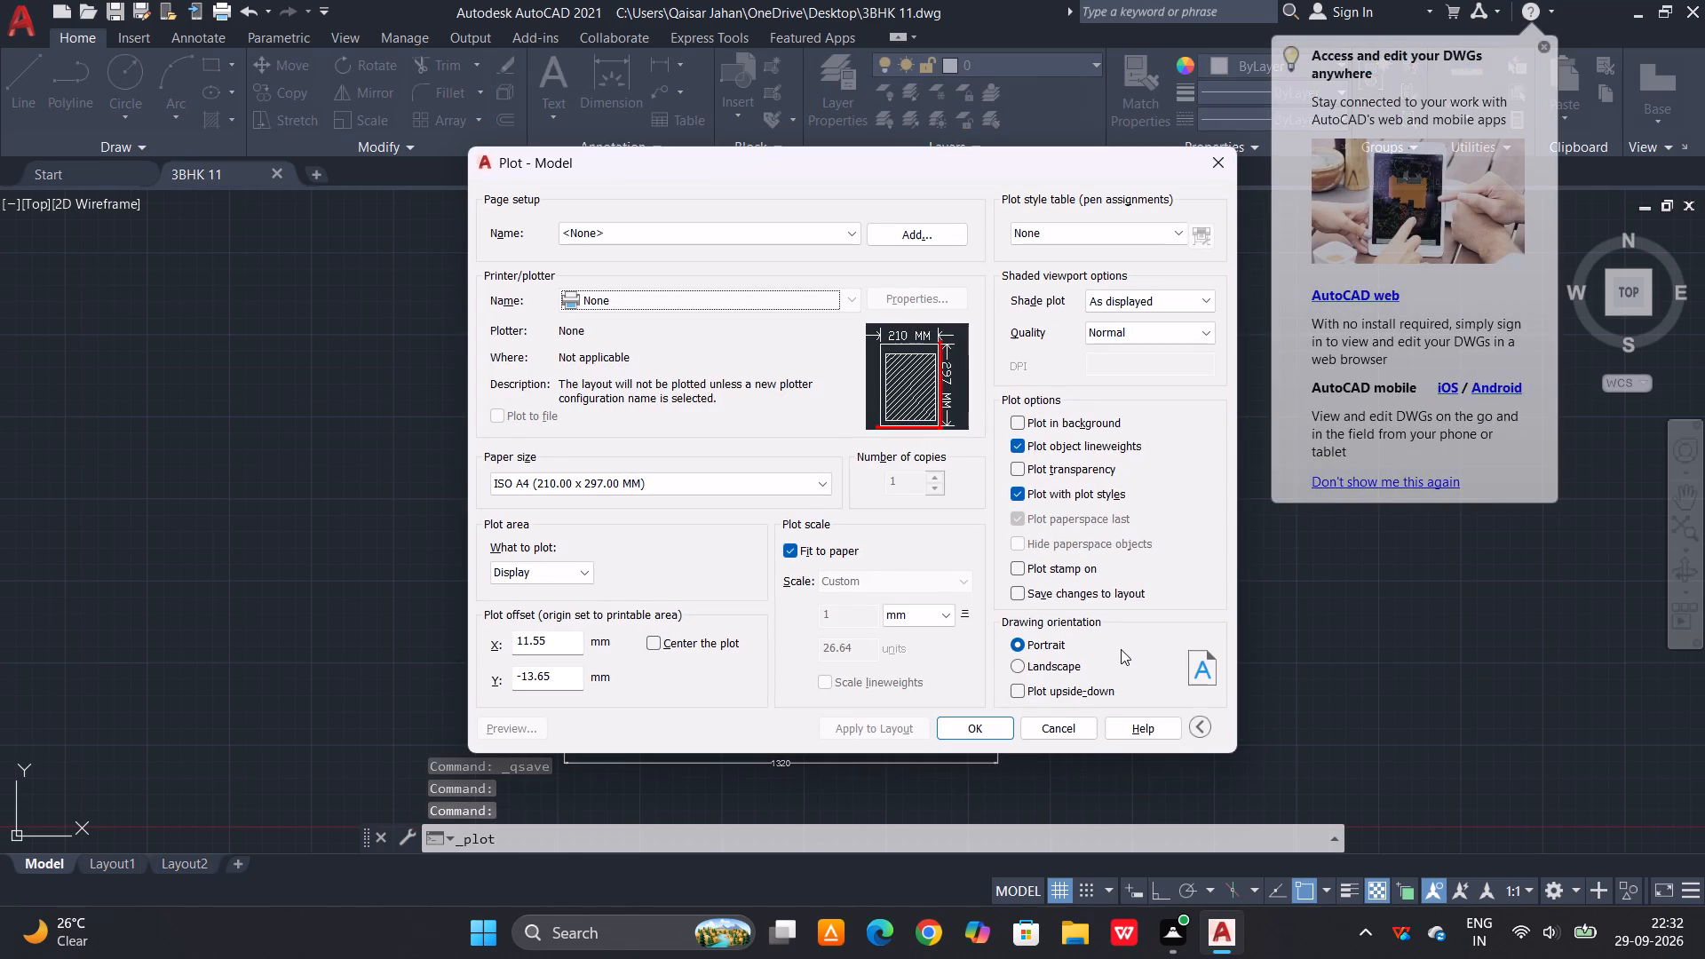
click(845, 302)
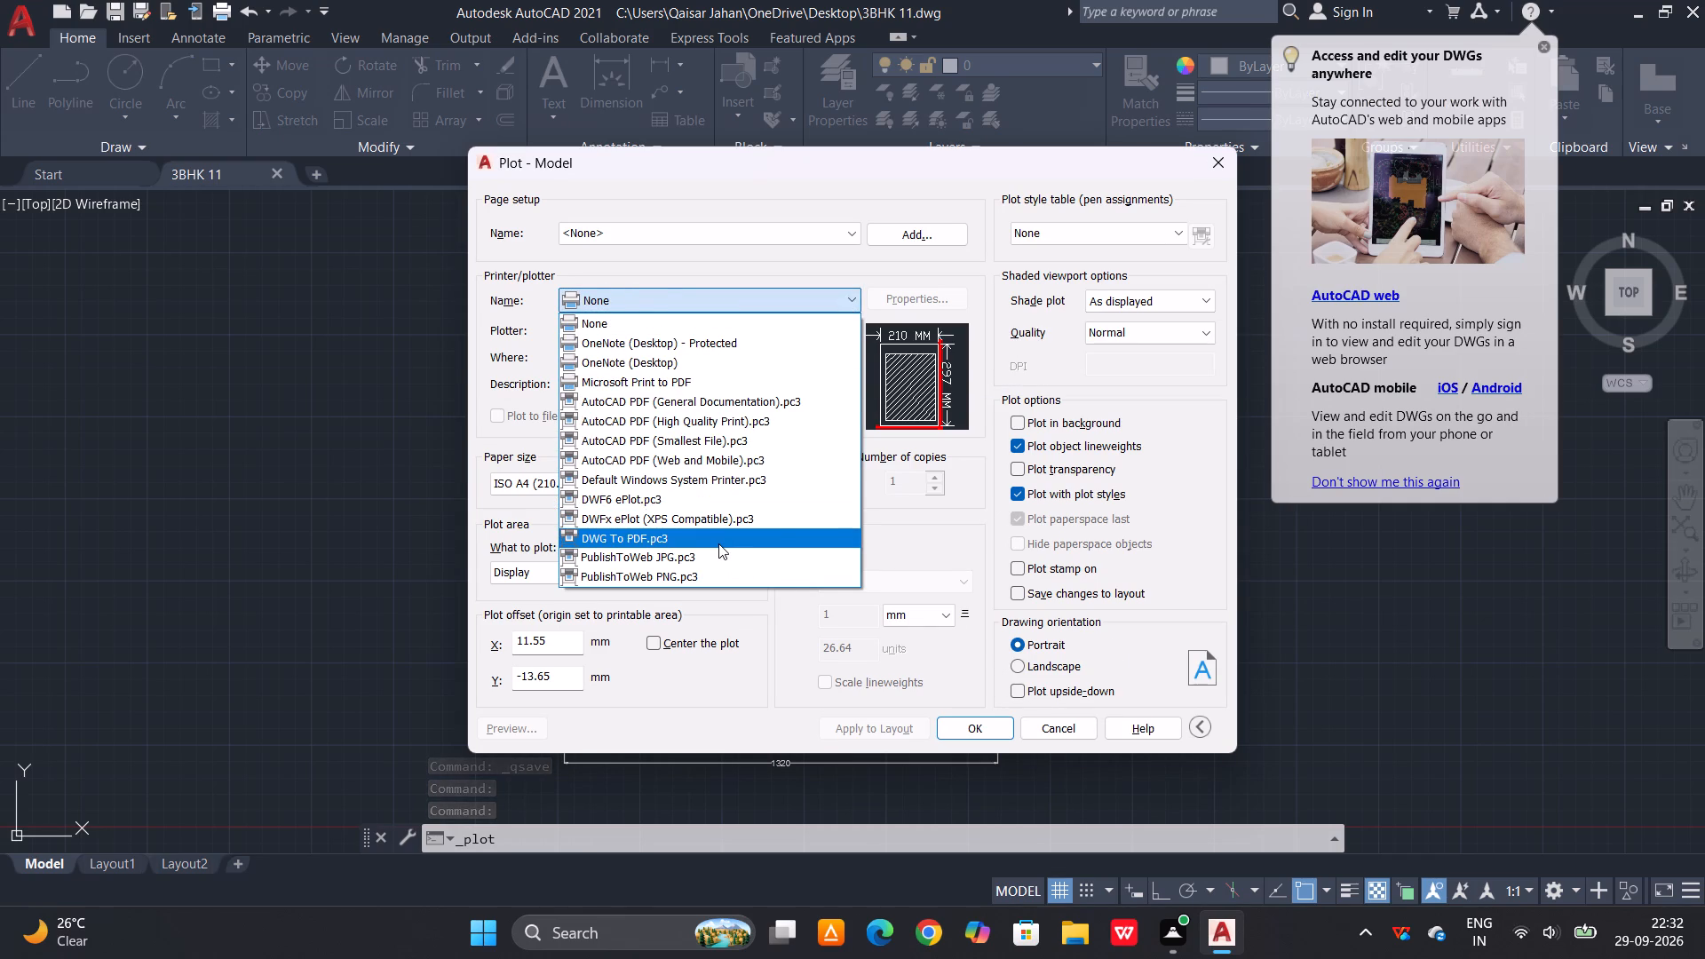
click(718, 543)
click(593, 575)
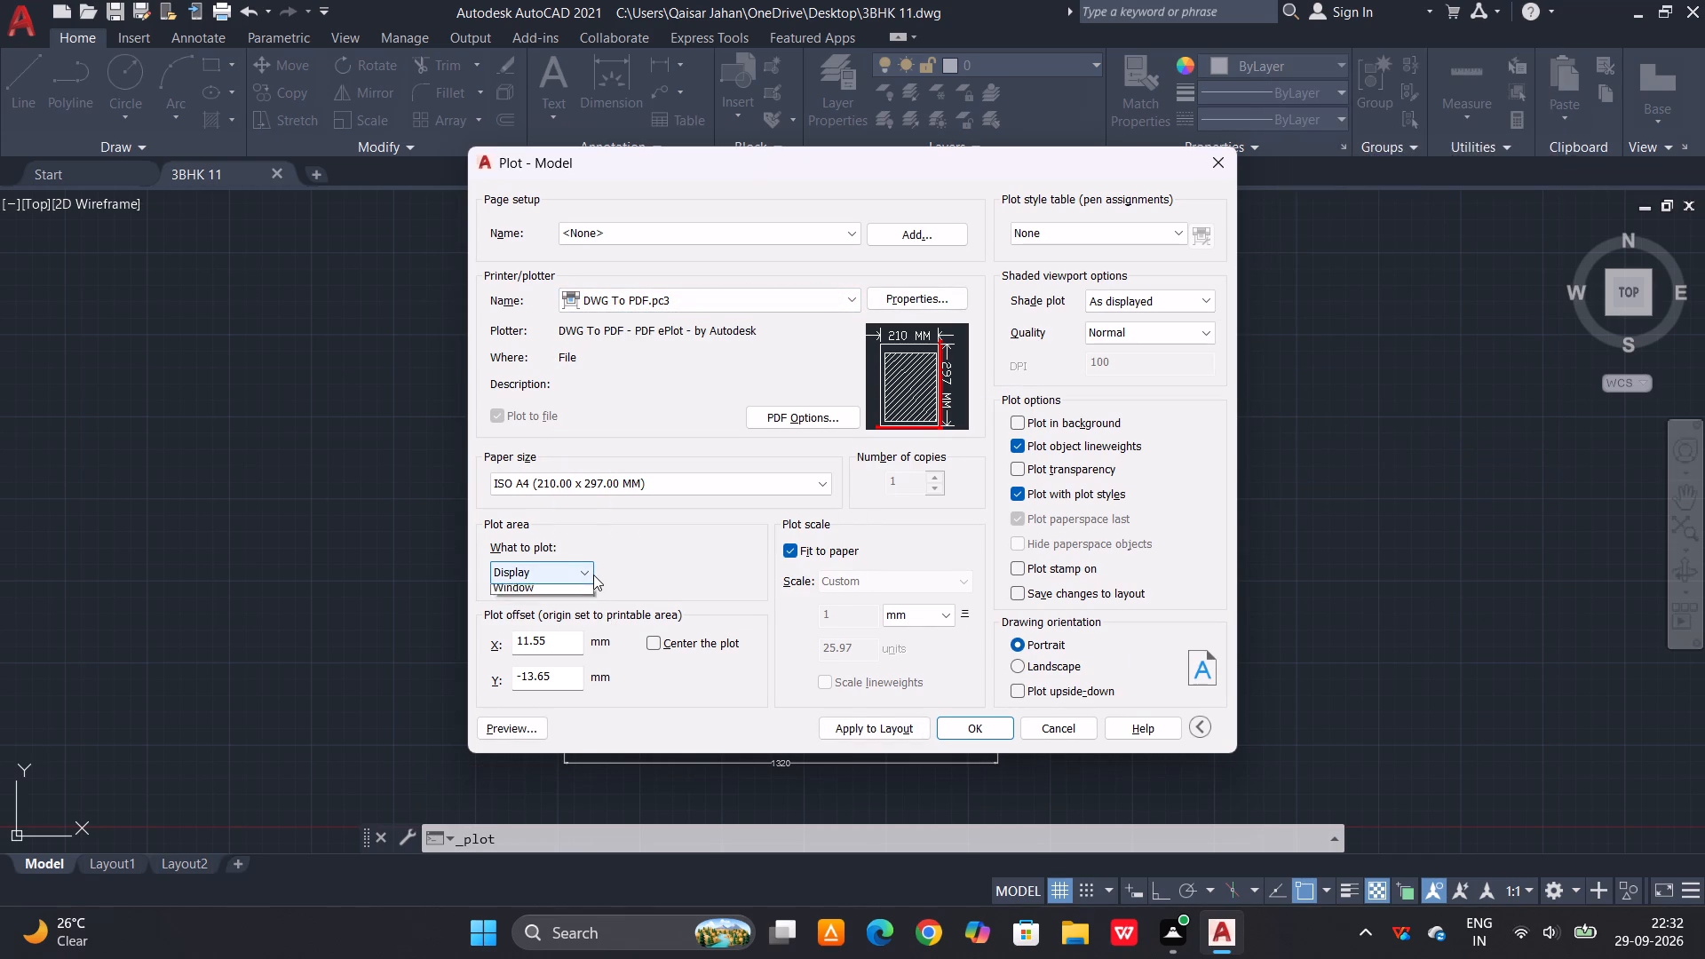
click(558, 632)
scroll(739, 621, down, 2)
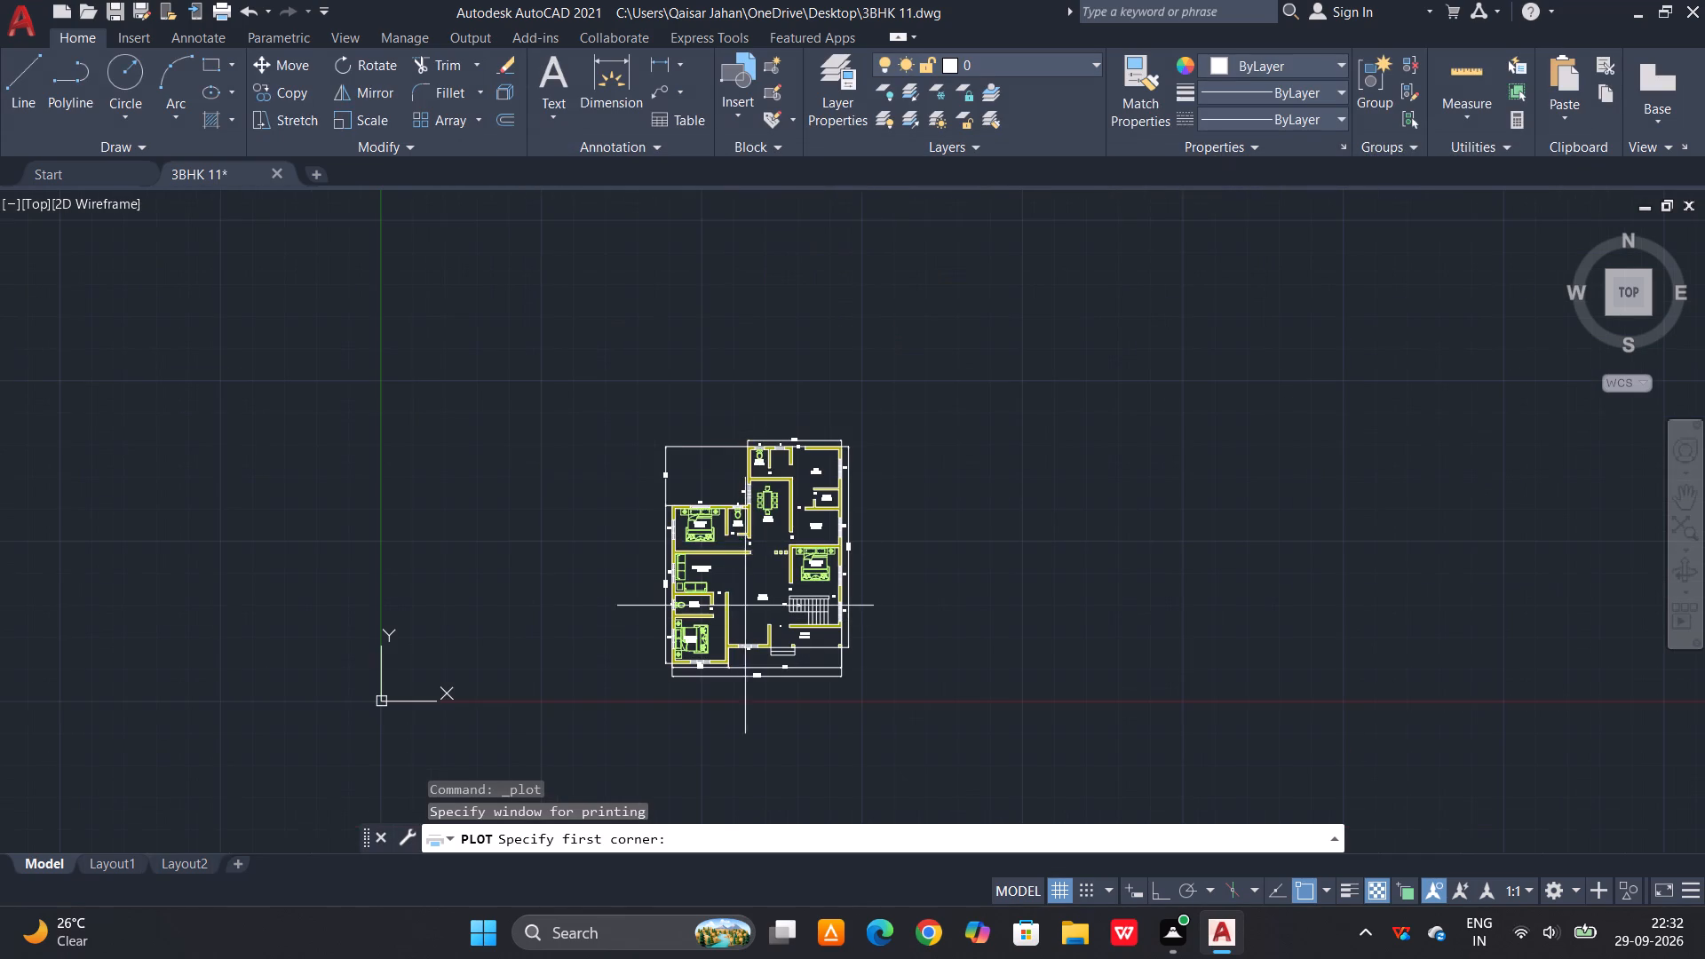
click(638, 399)
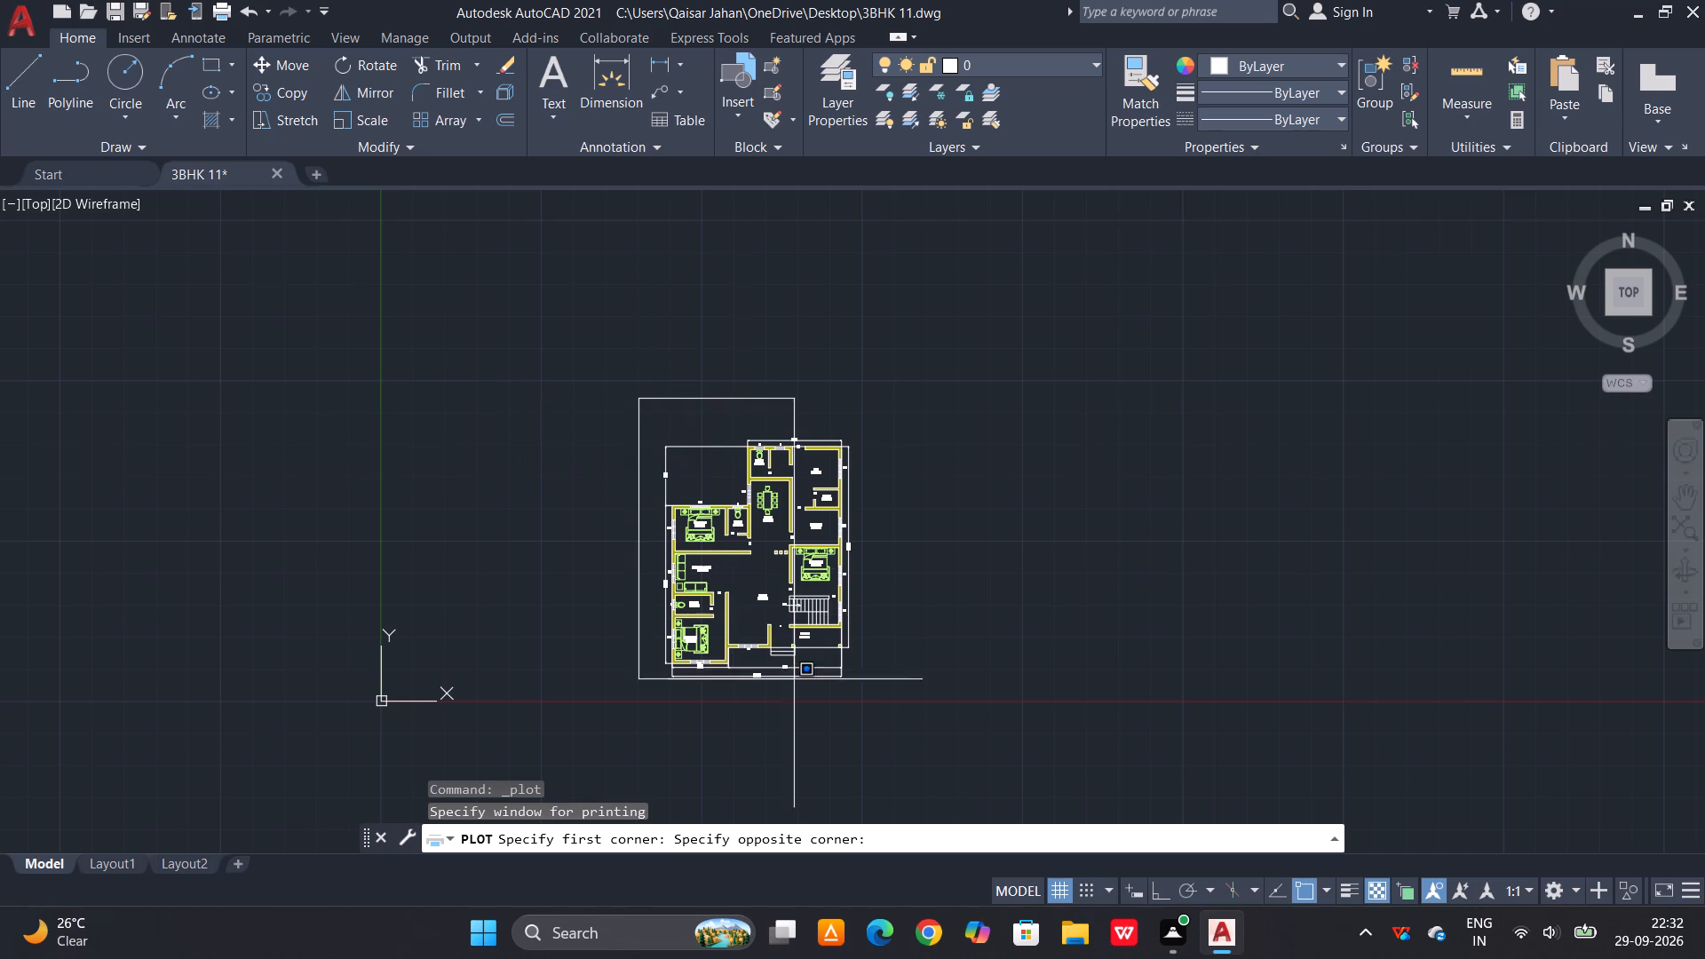
click(873, 703)
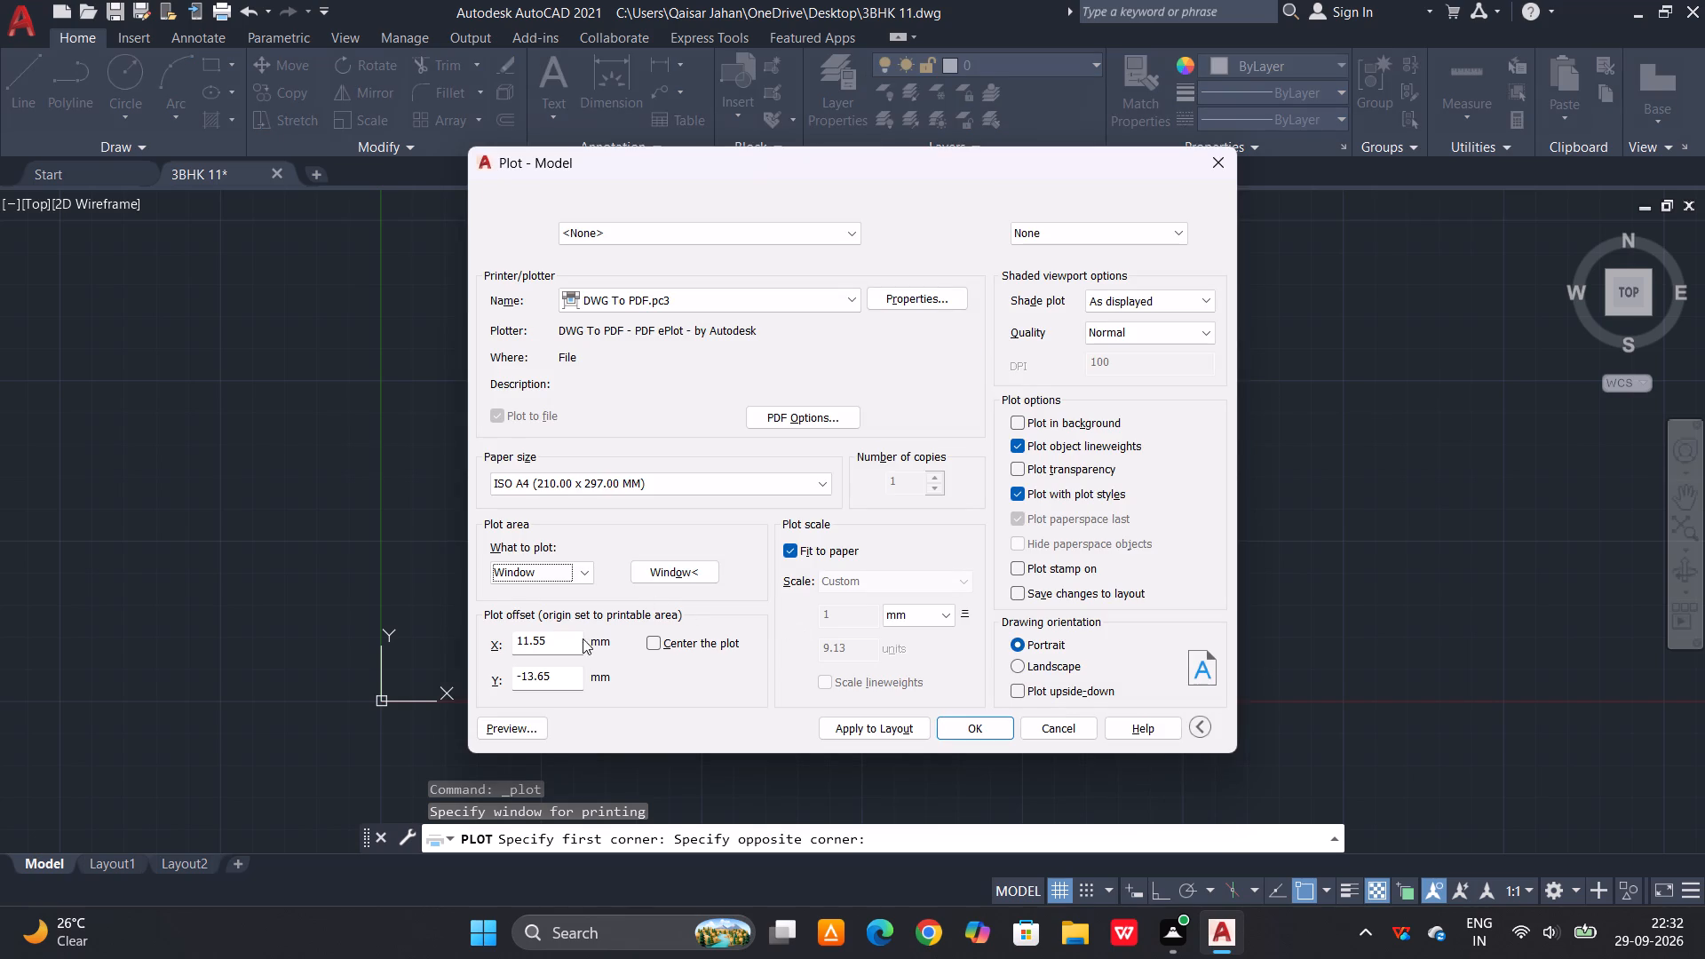
click(649, 644)
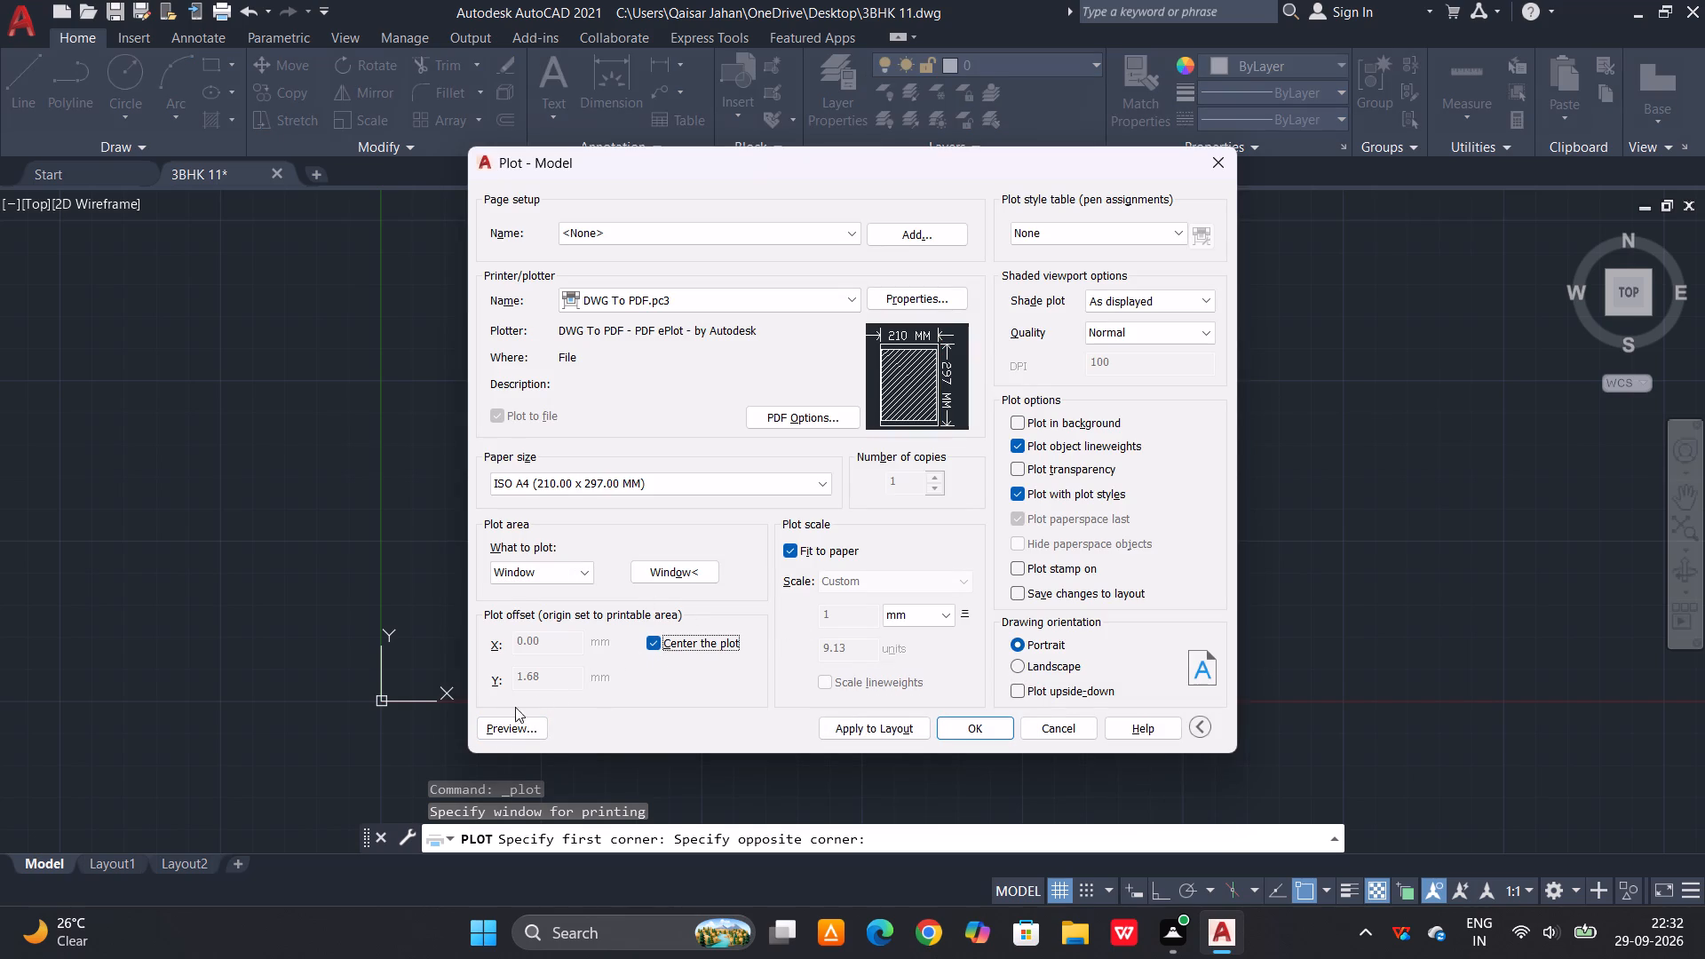
Preview the plot and examine the room labels, wall fills, furniture and dimensions across the sheet.
click(496, 731)
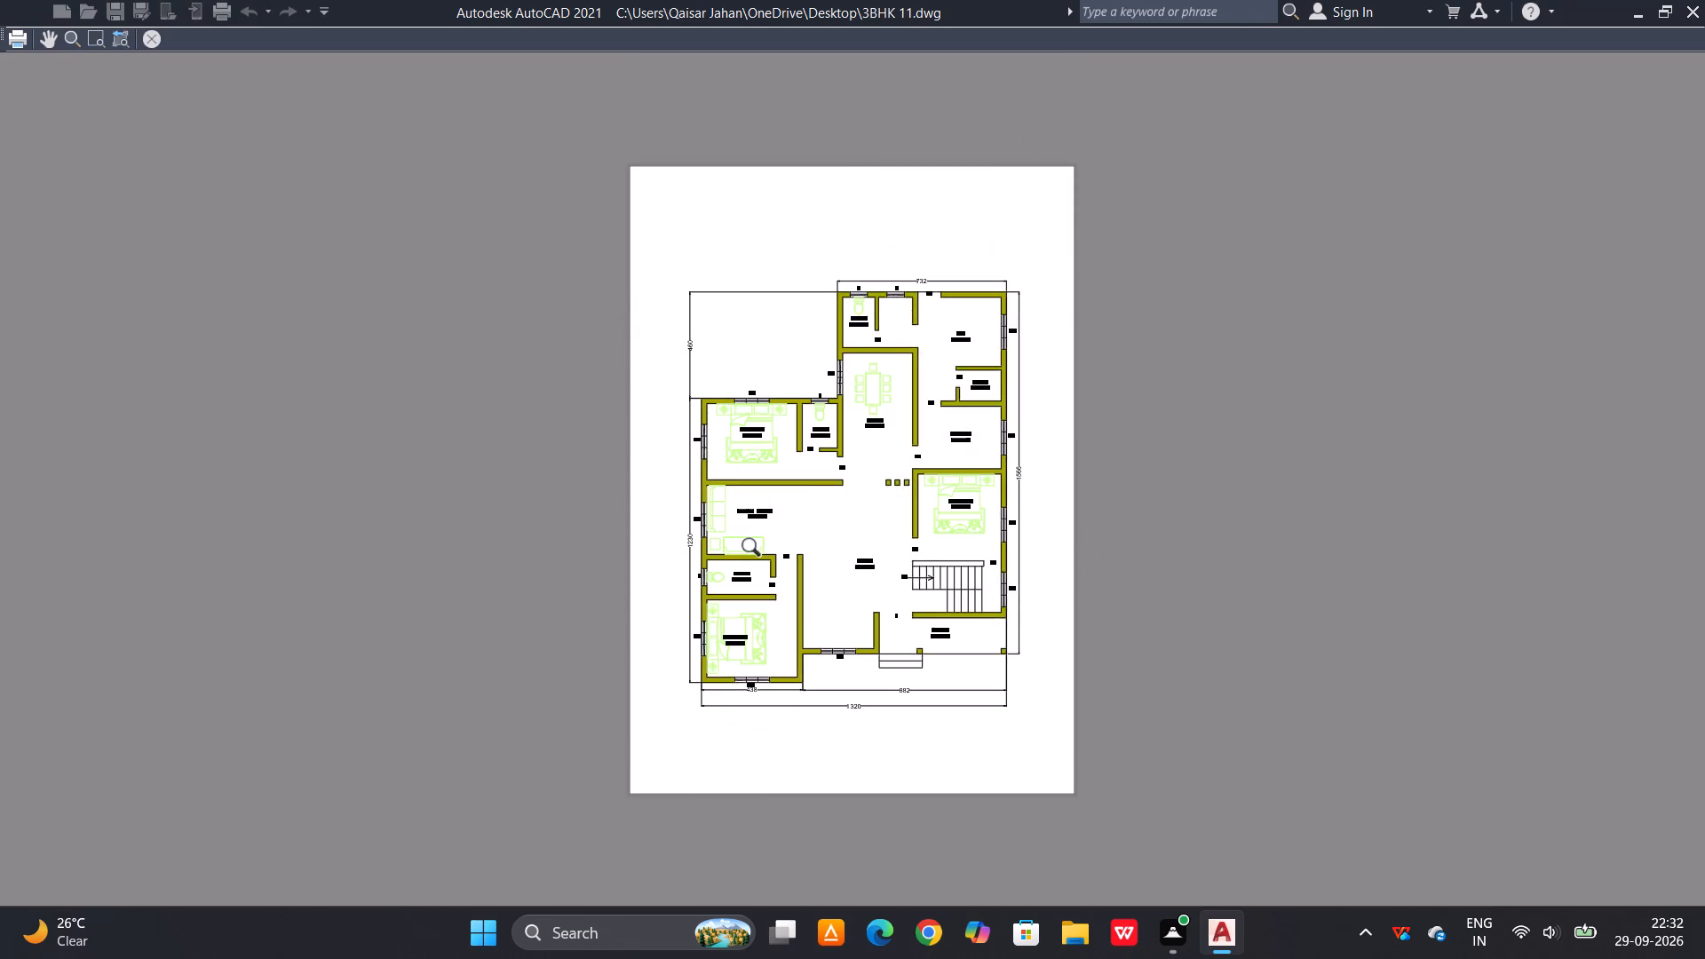
scroll(845, 495, up, 3)
middle_drag(974, 448, 797, 689)
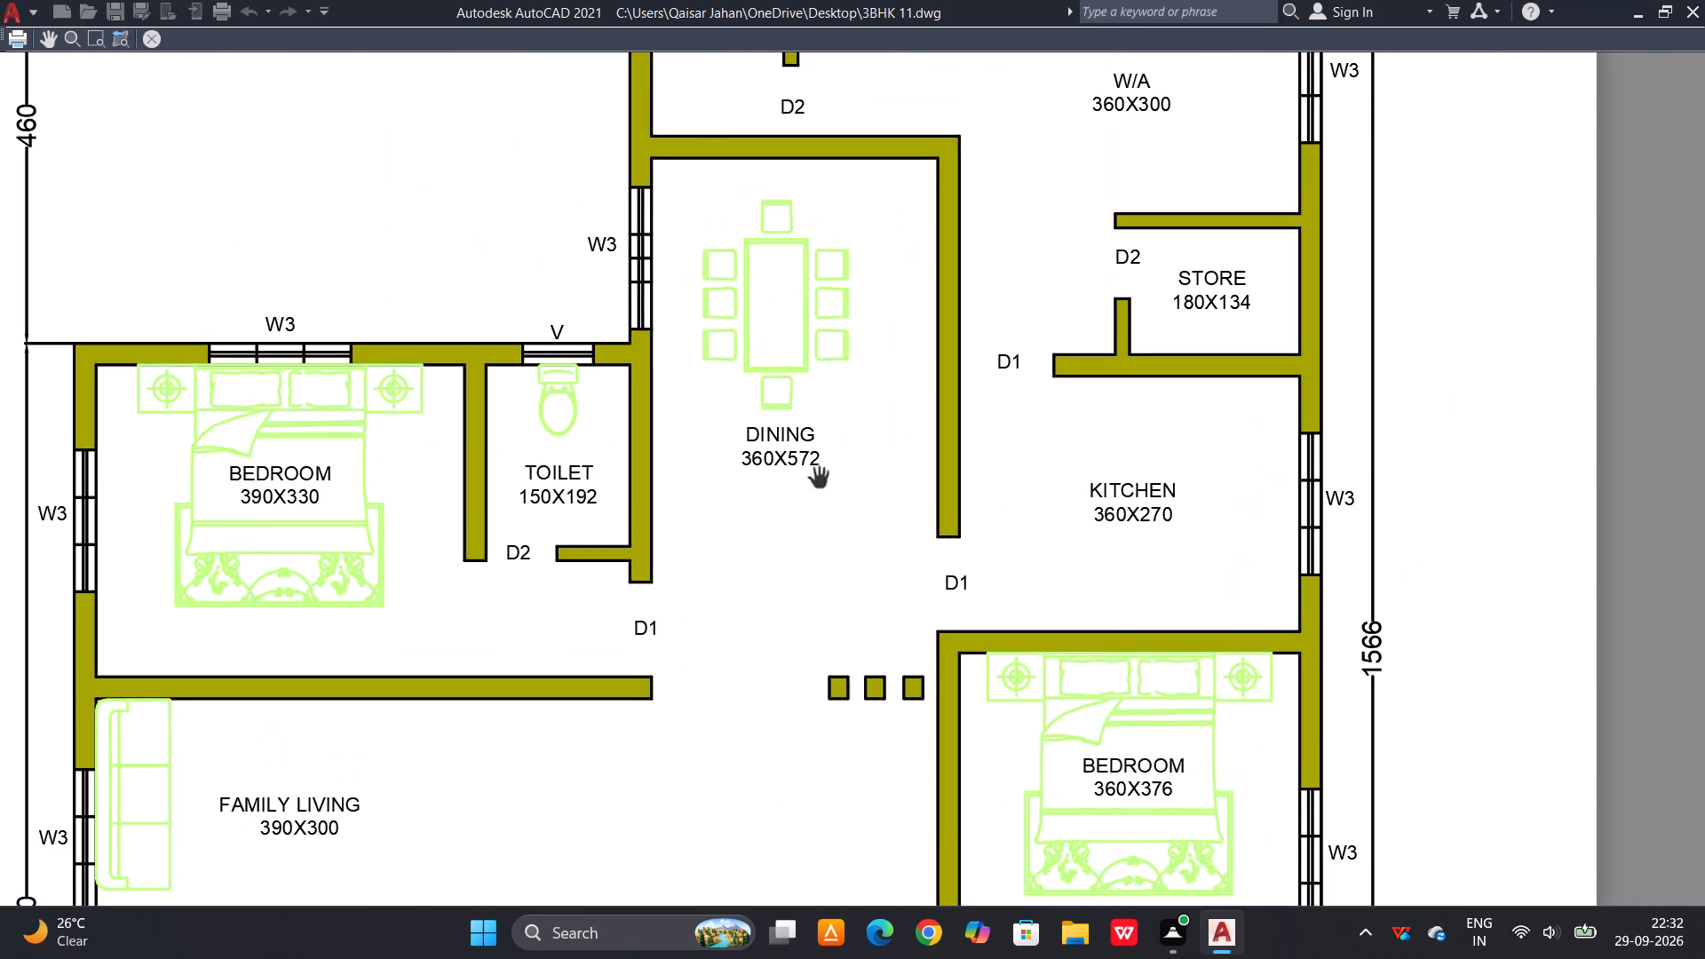
scroll(837, 425, down, 1)
middle_drag(961, 204, 901, 273)
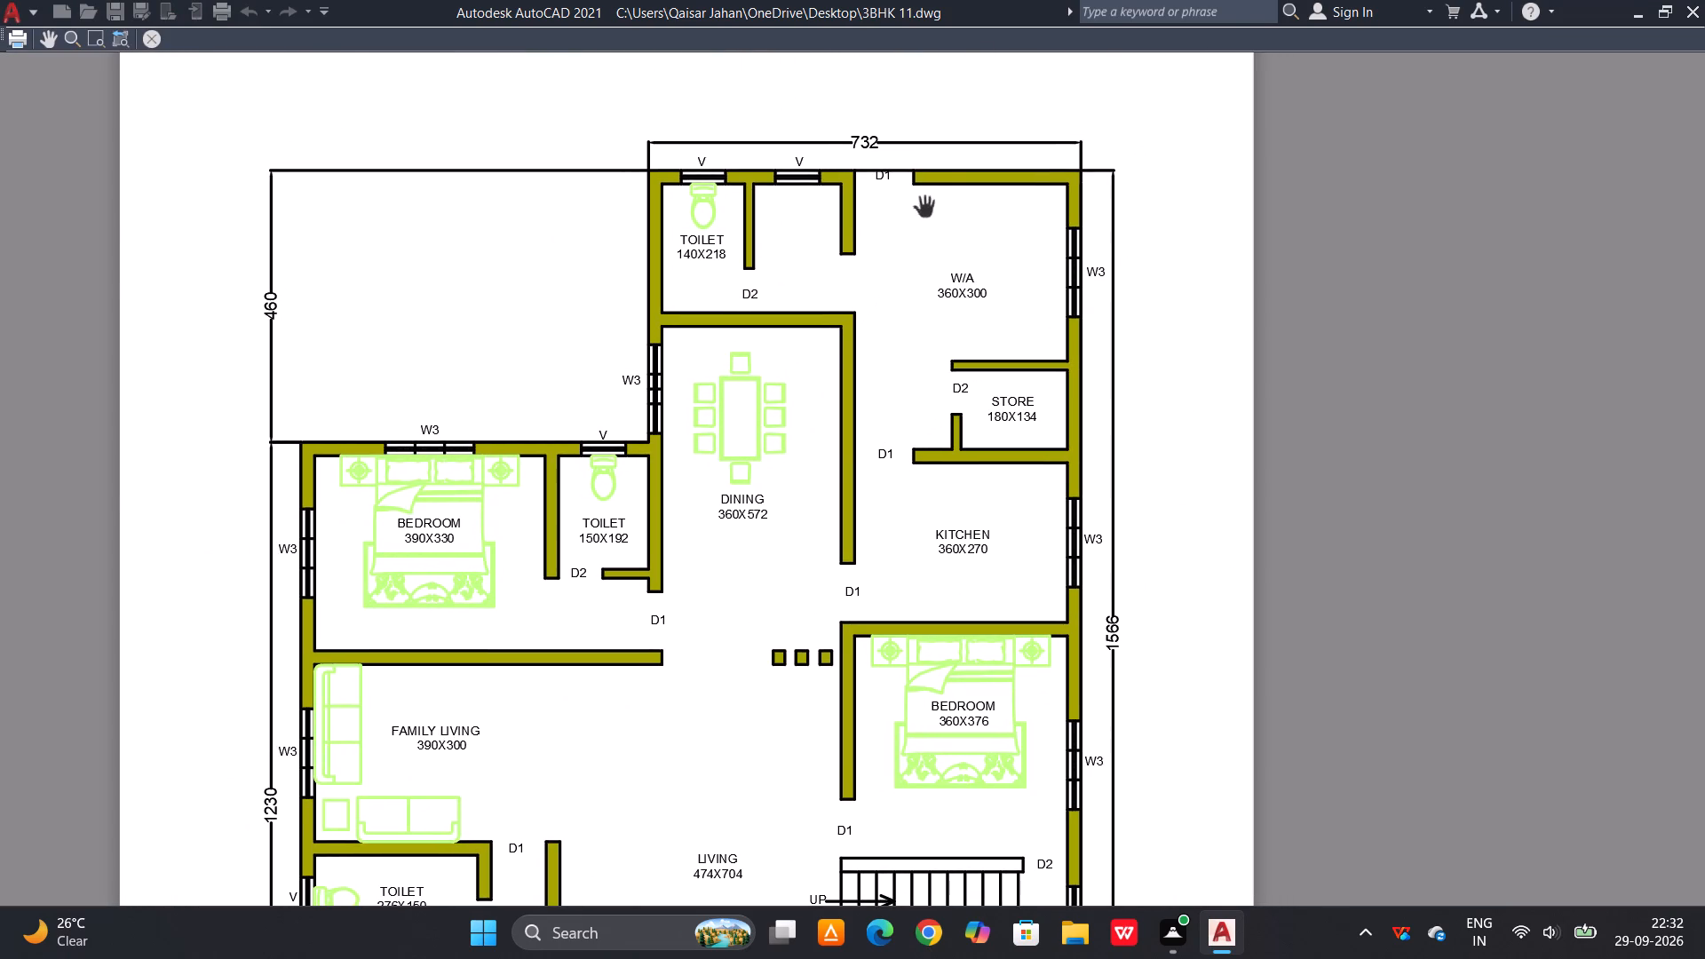
scroll(938, 190, down, 1)
middle_drag(747, 582, 748, 574)
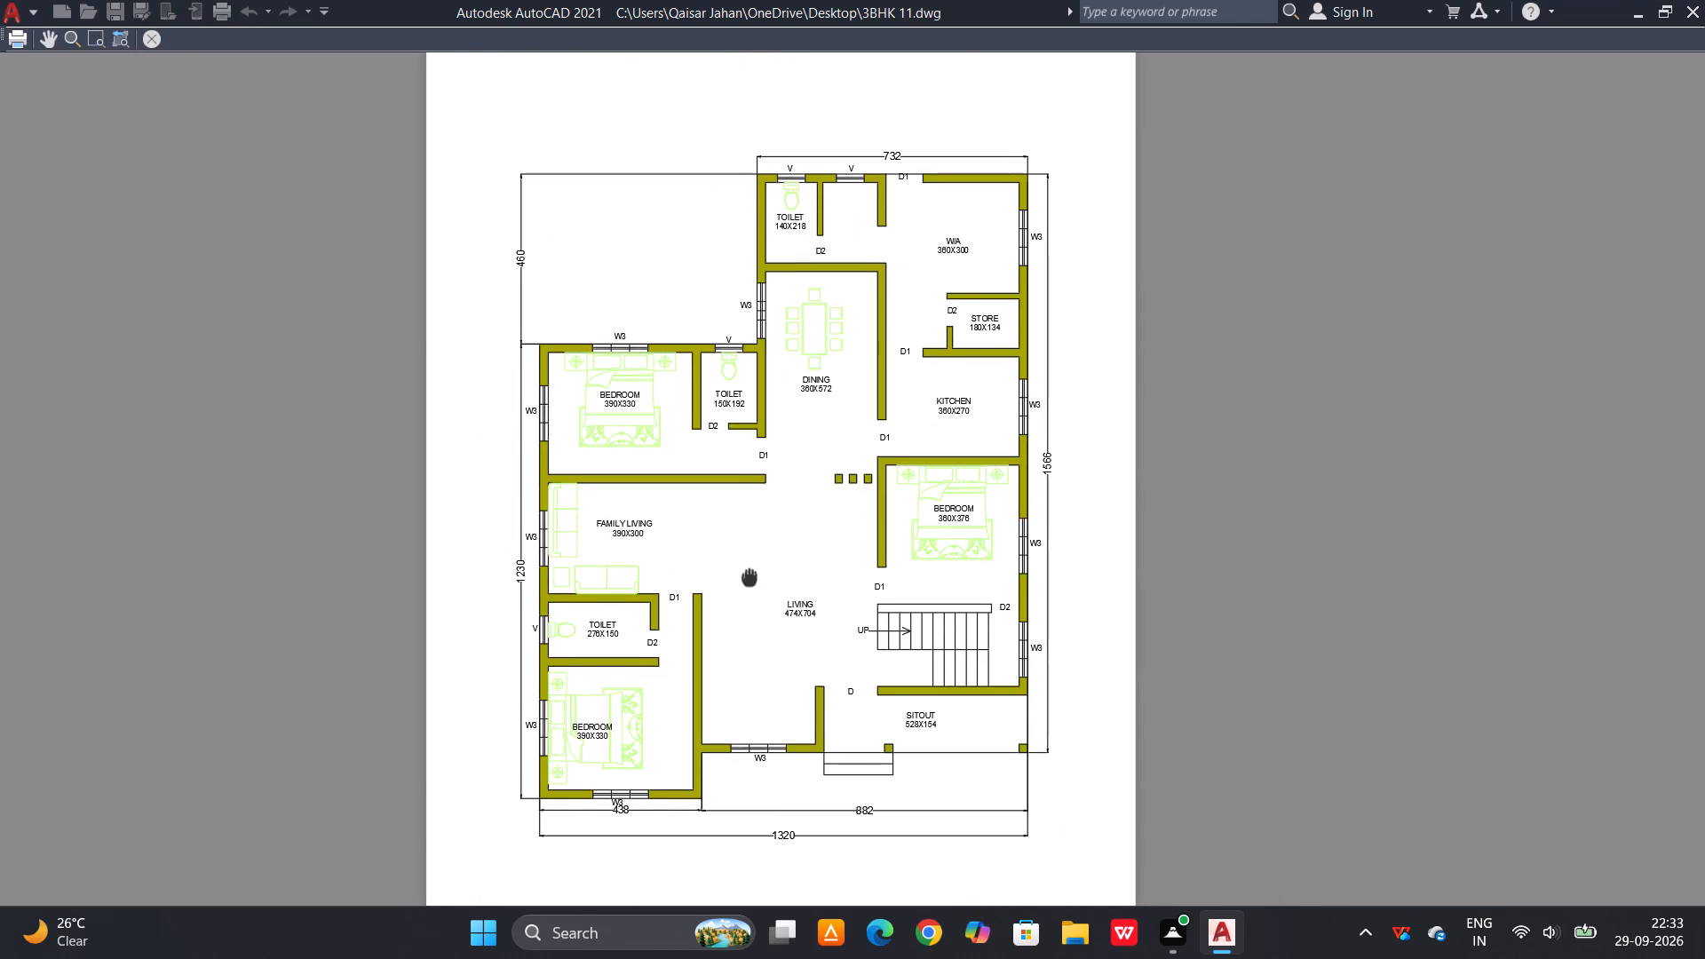
middle_drag(748, 574, 789, 477)
click(147, 33)
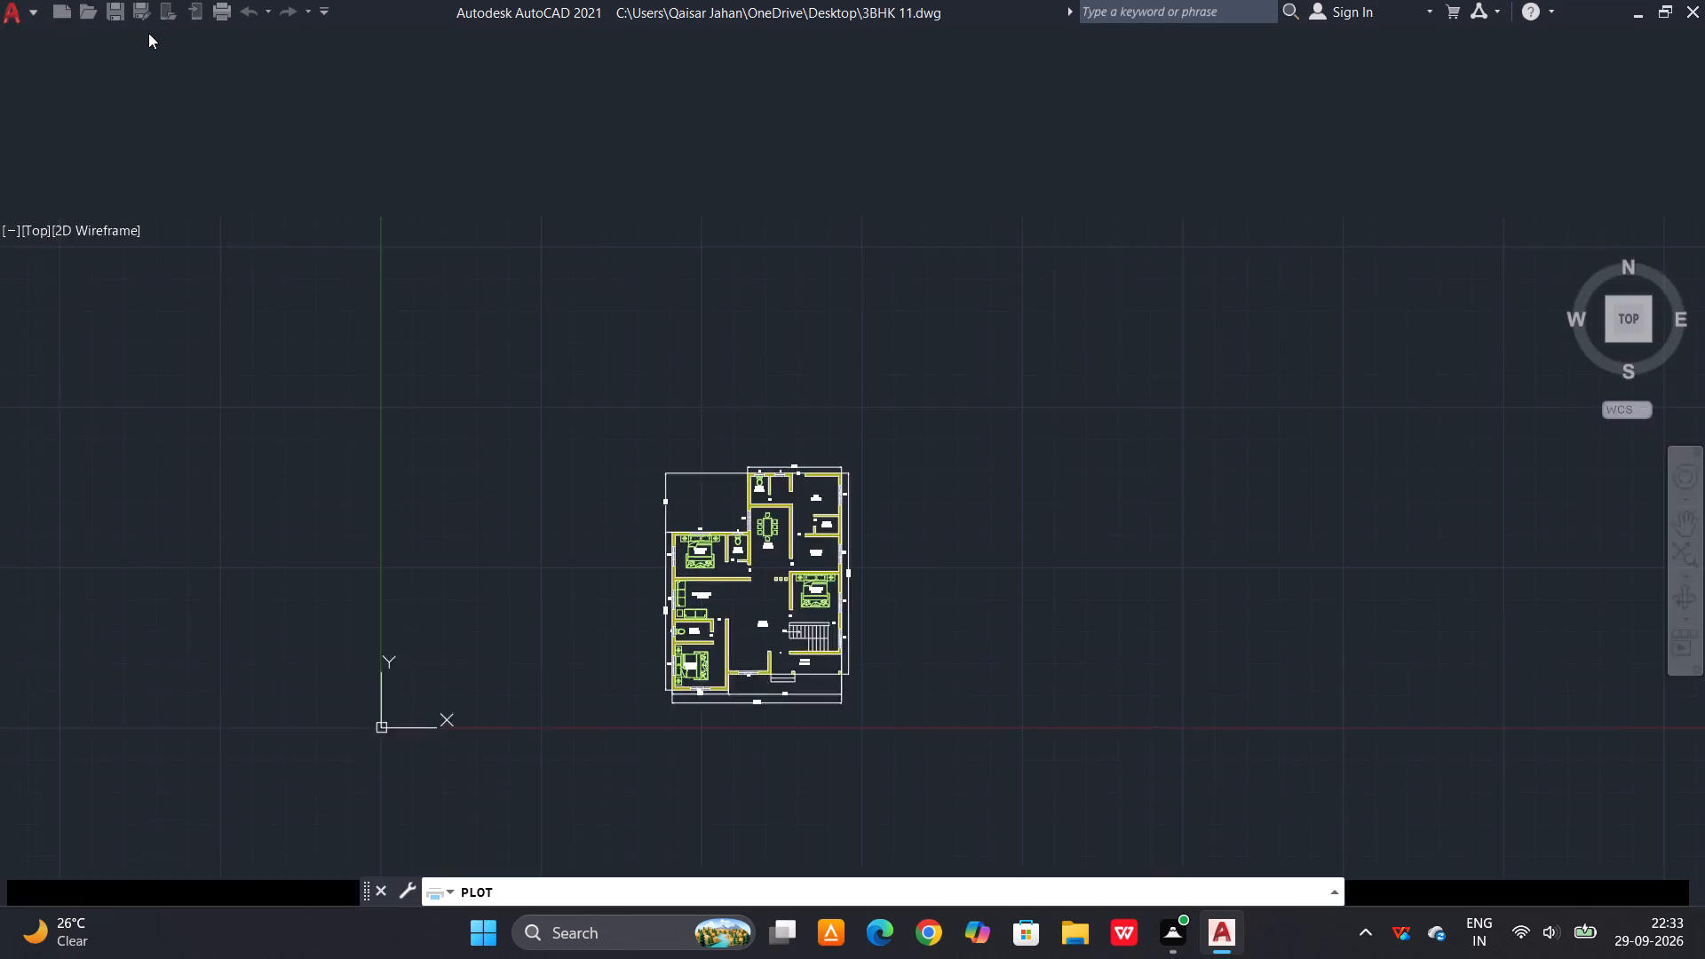
Apply the plot settings to the layout and plot the floor plan to the Desktop as 3BHK 11-Model.pdf.
click(878, 725)
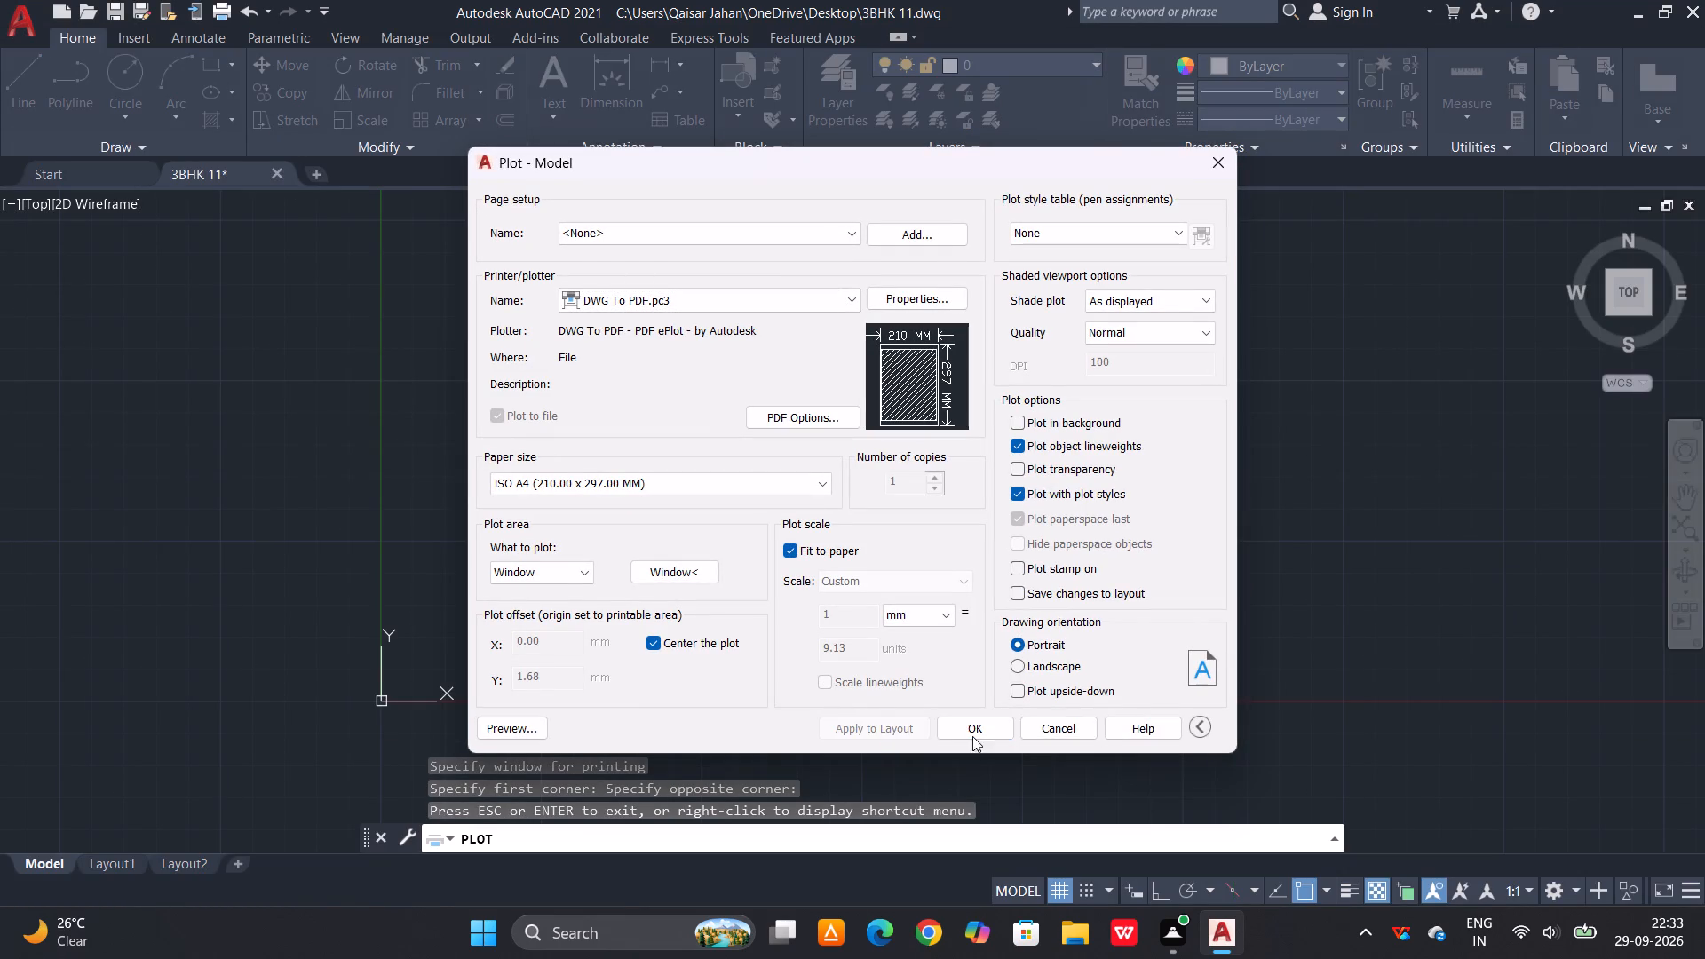
click(992, 732)
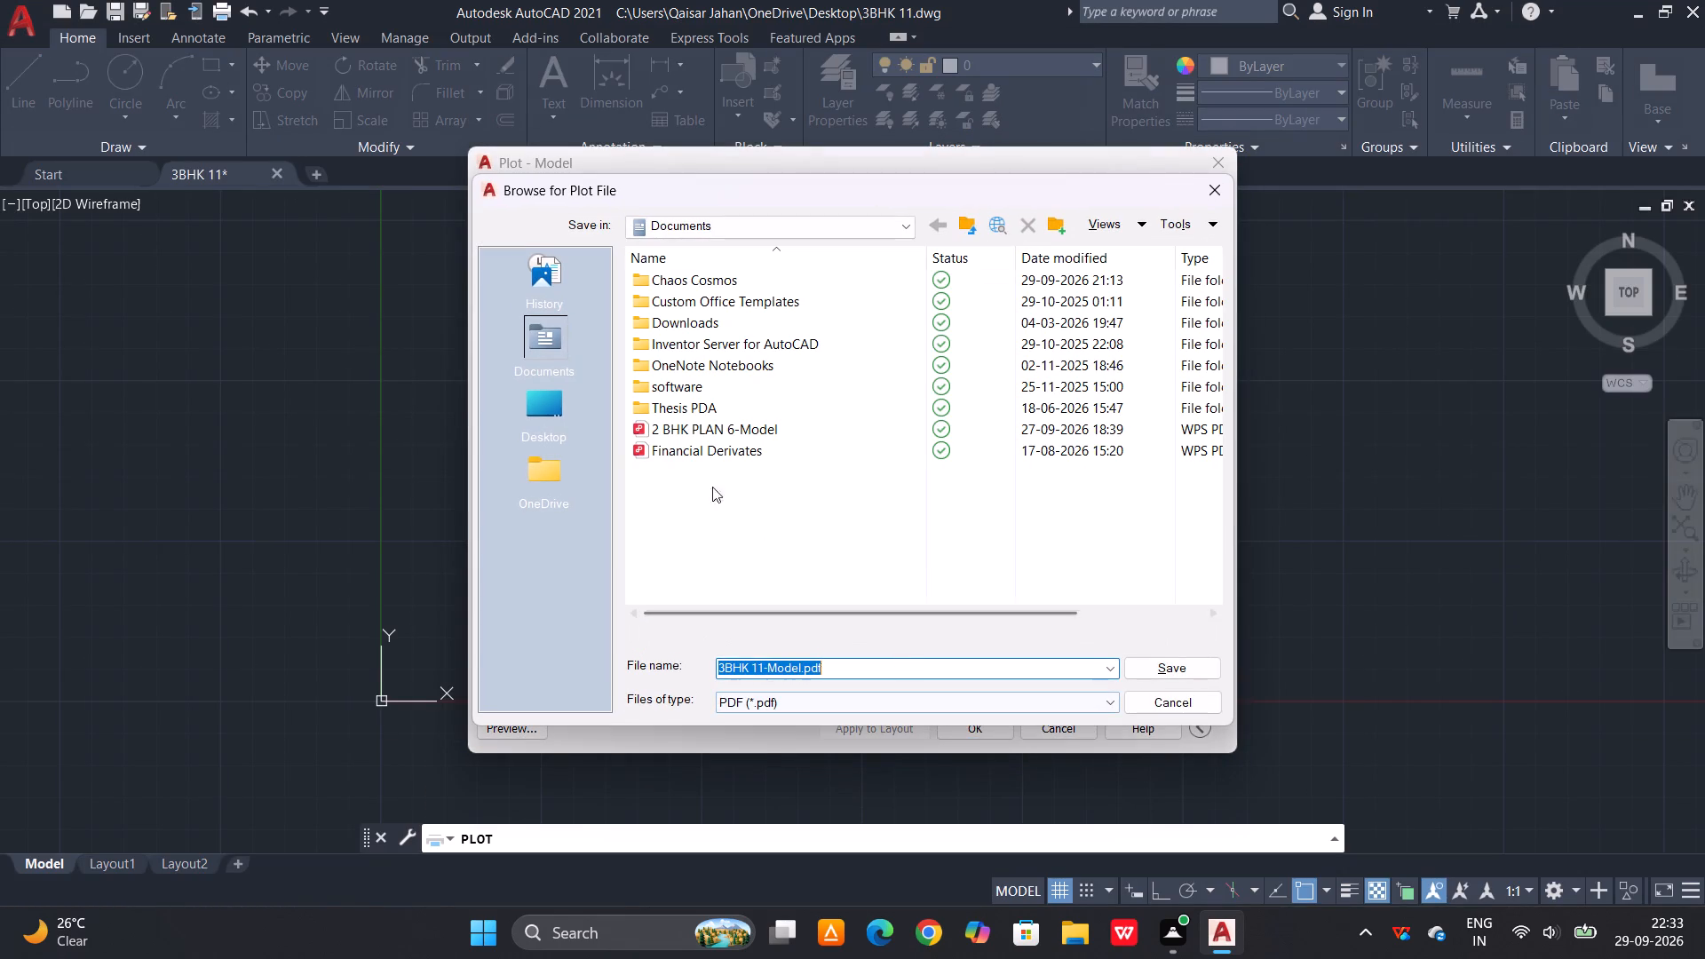
click(541, 408)
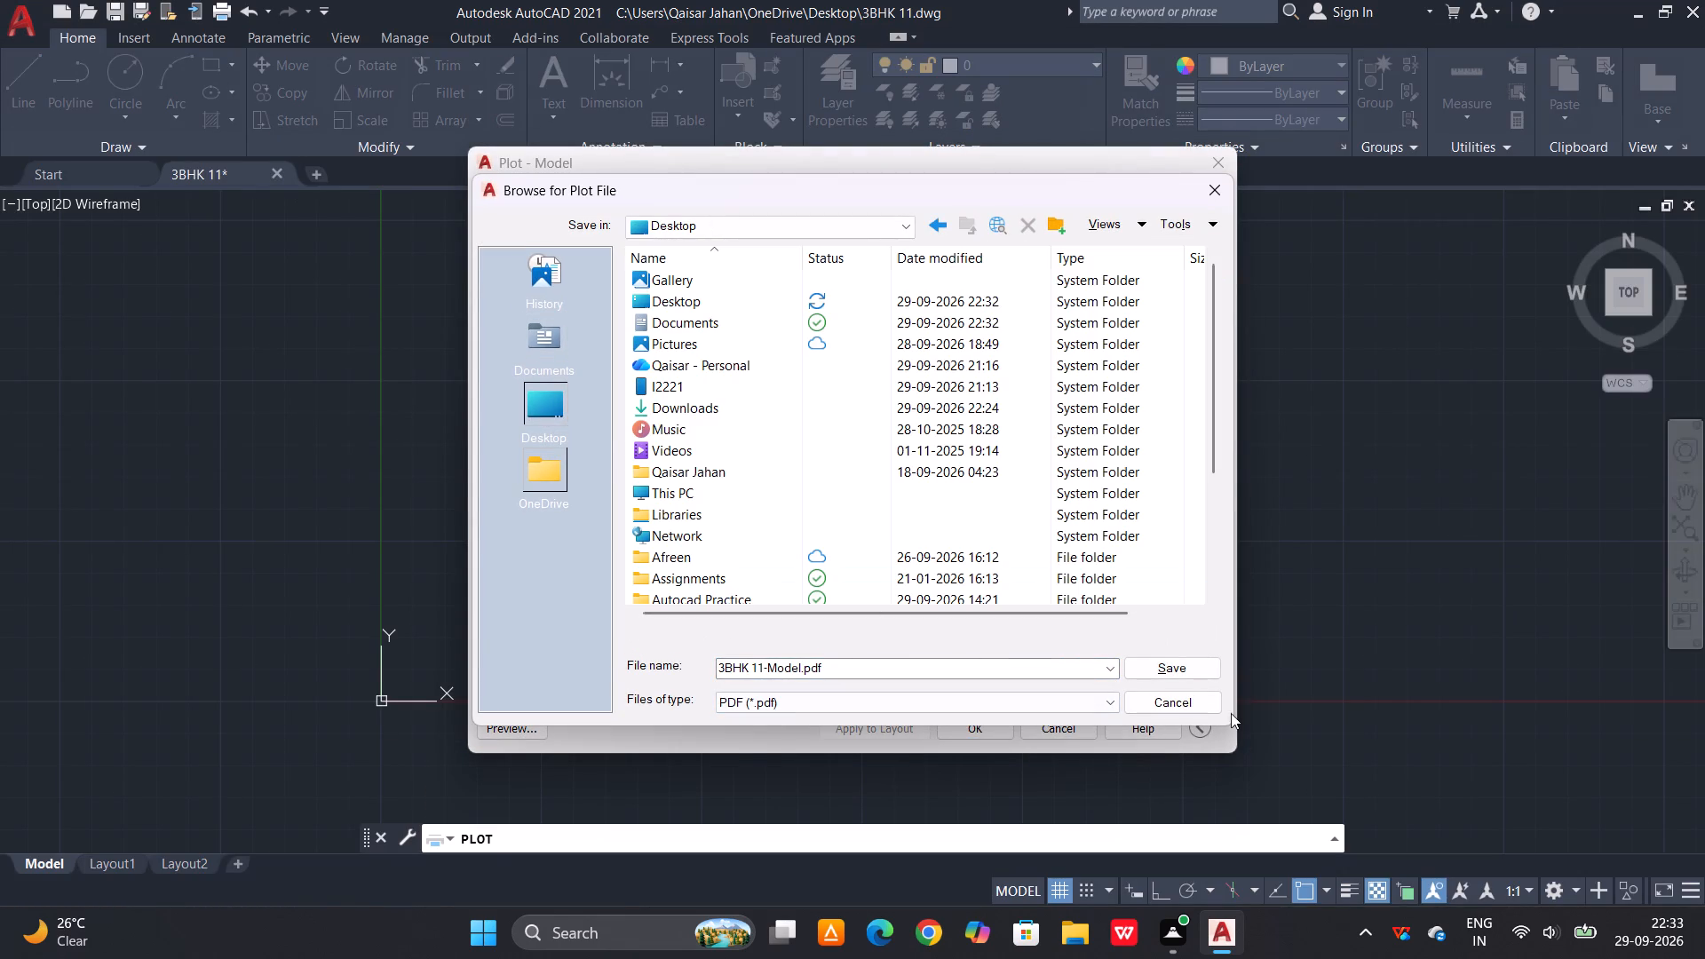
click(1175, 670)
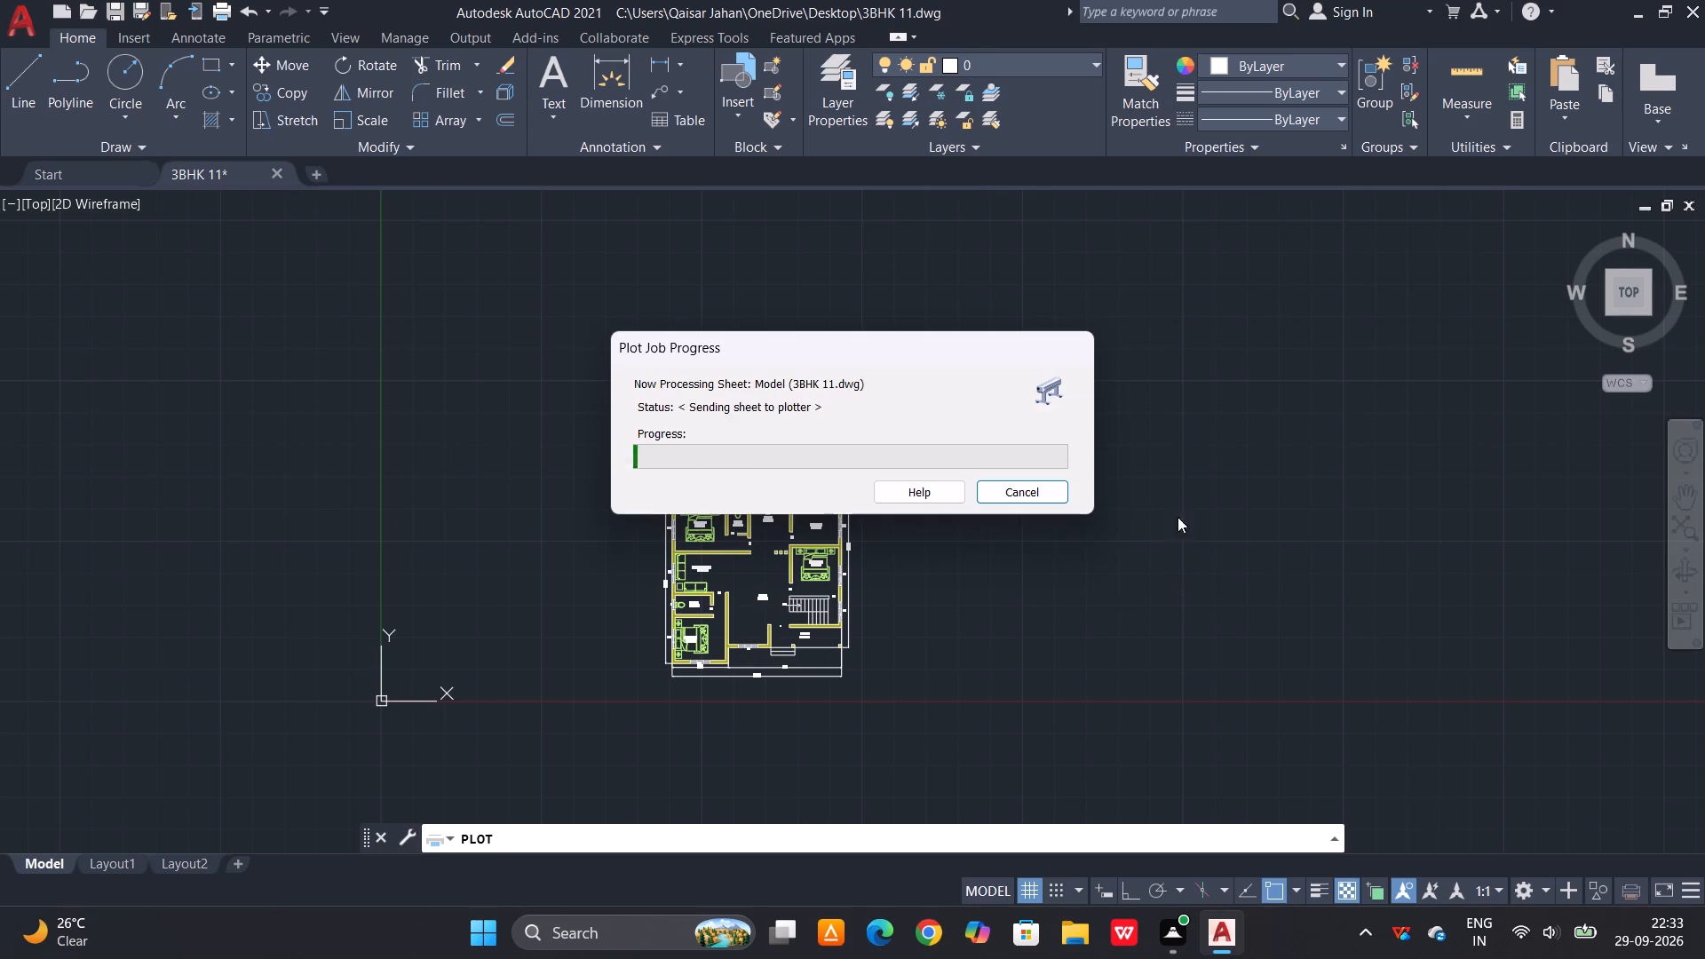